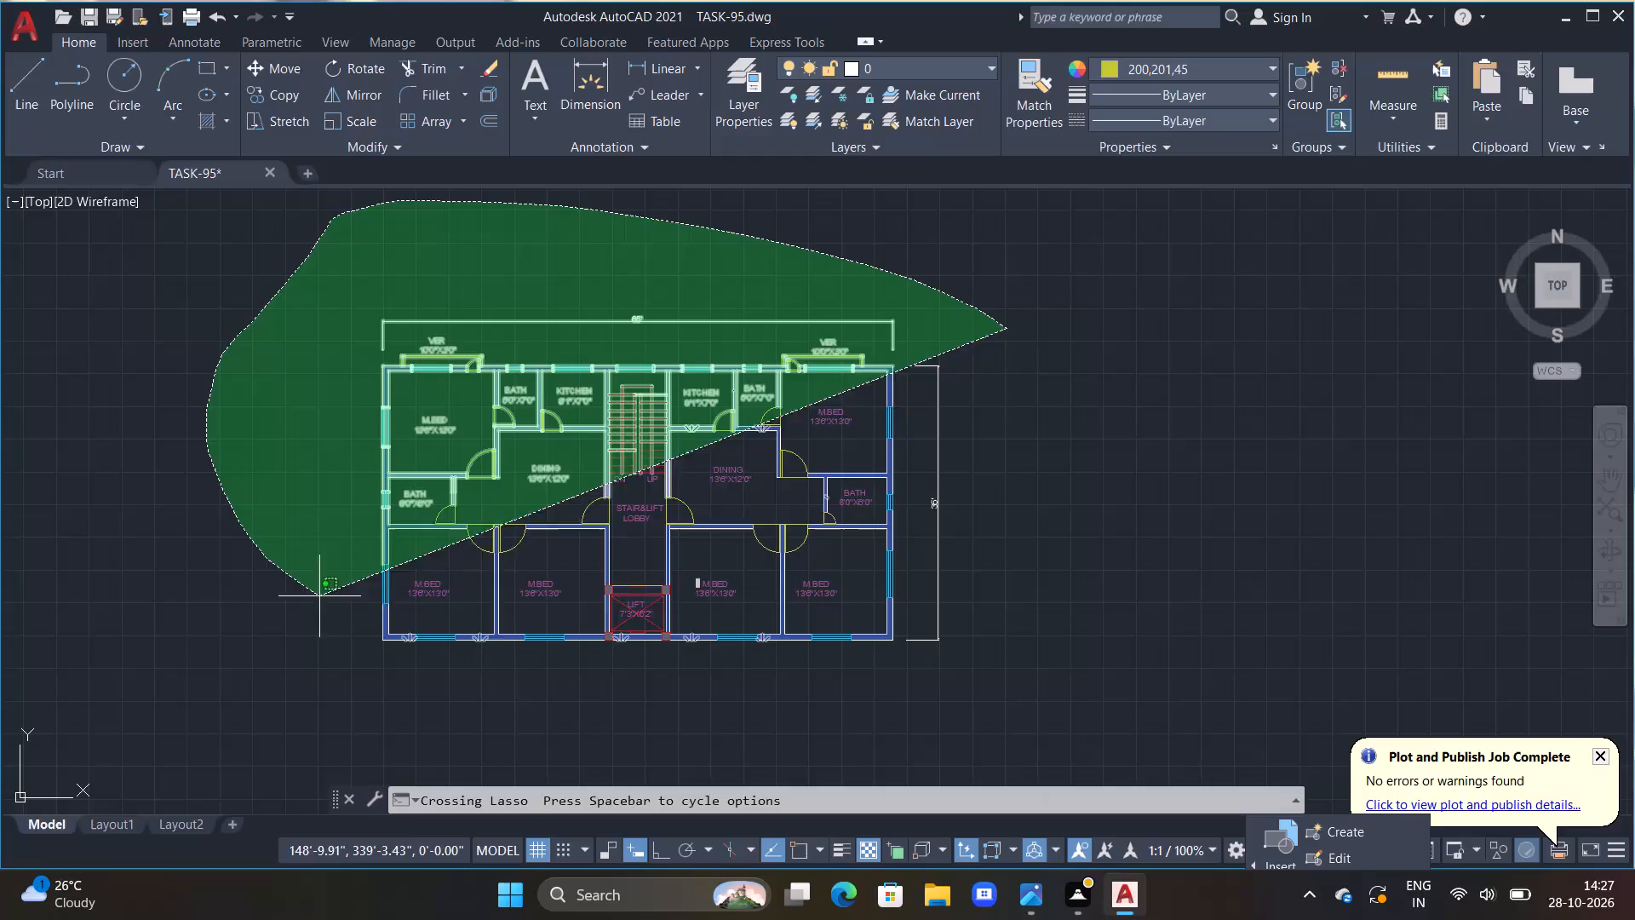
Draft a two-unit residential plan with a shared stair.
Erase the selected existing floor plan together with its room labels and overall dimensions.
key(Delete)
key(Delete)
key(Delete)
key(Delete)
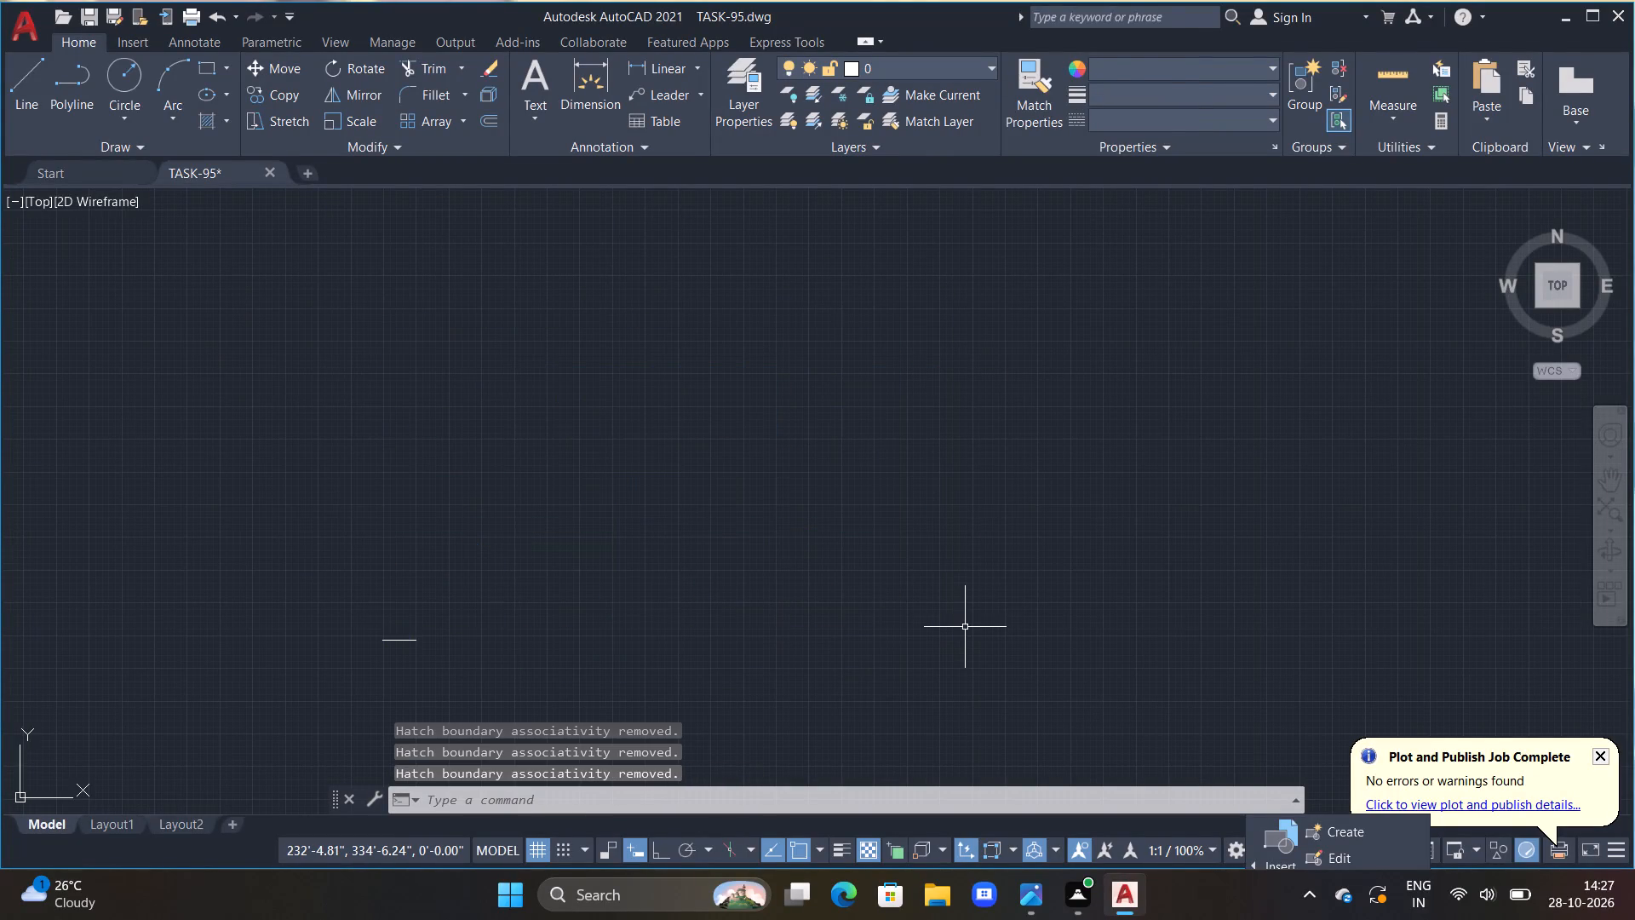
Erase the small leftover piece near where the lower edge of the deleted floor plan was.
scroll(965, 627, down, 3)
right_drag(892, 589, 868, 583)
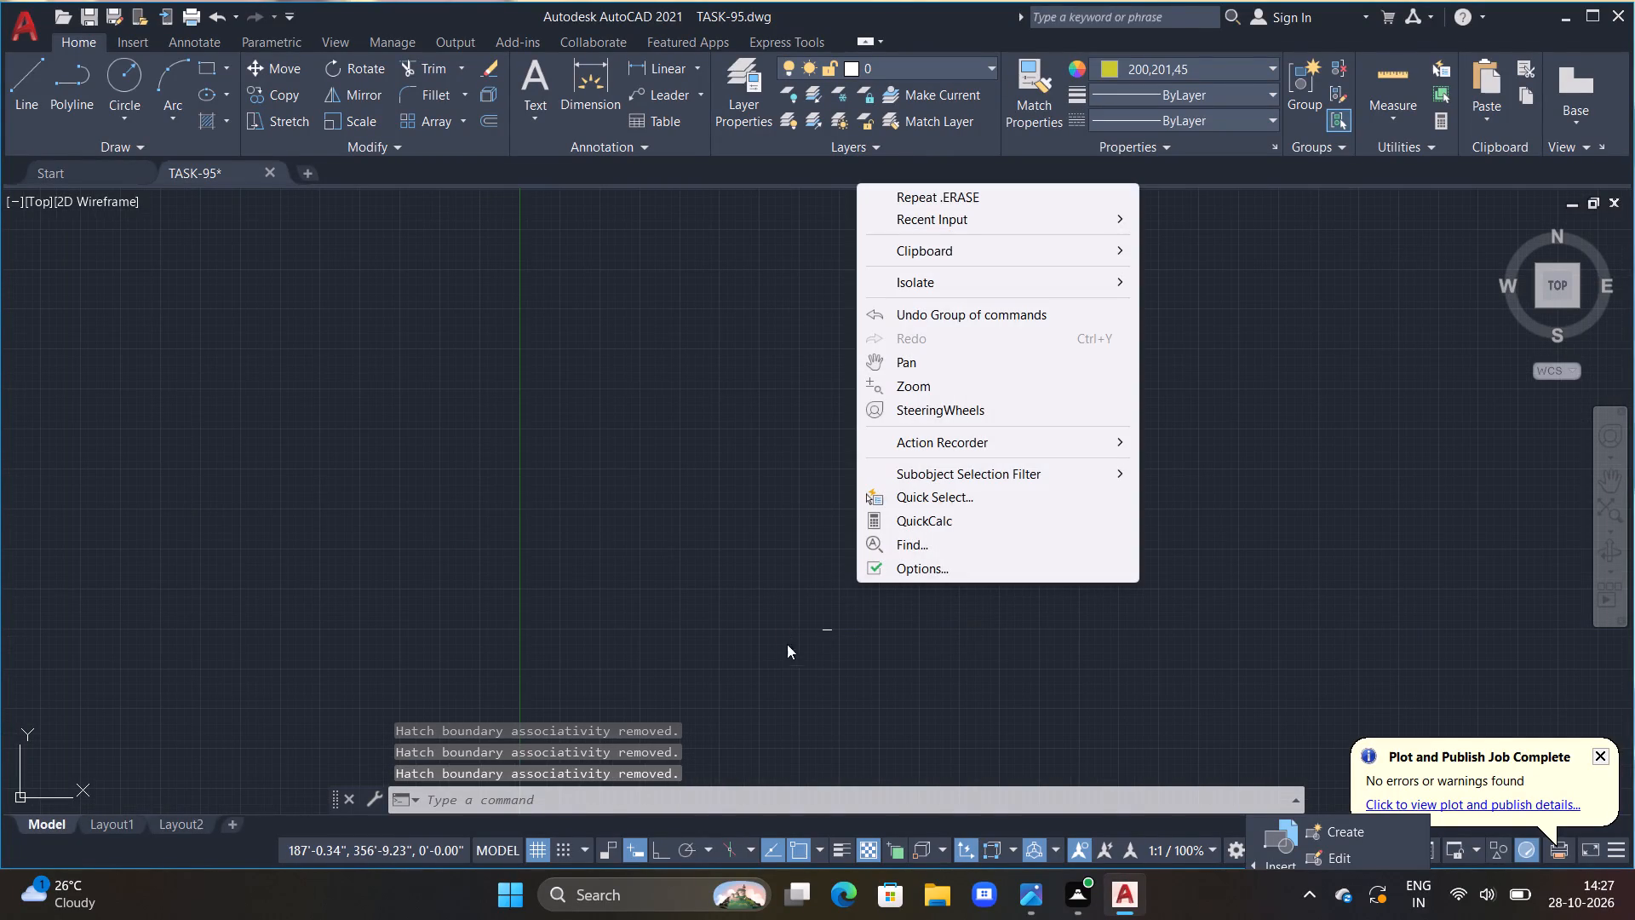
scroll(817, 631, up, 2)
click(849, 618)
drag(847, 618, 790, 671)
click(790, 671)
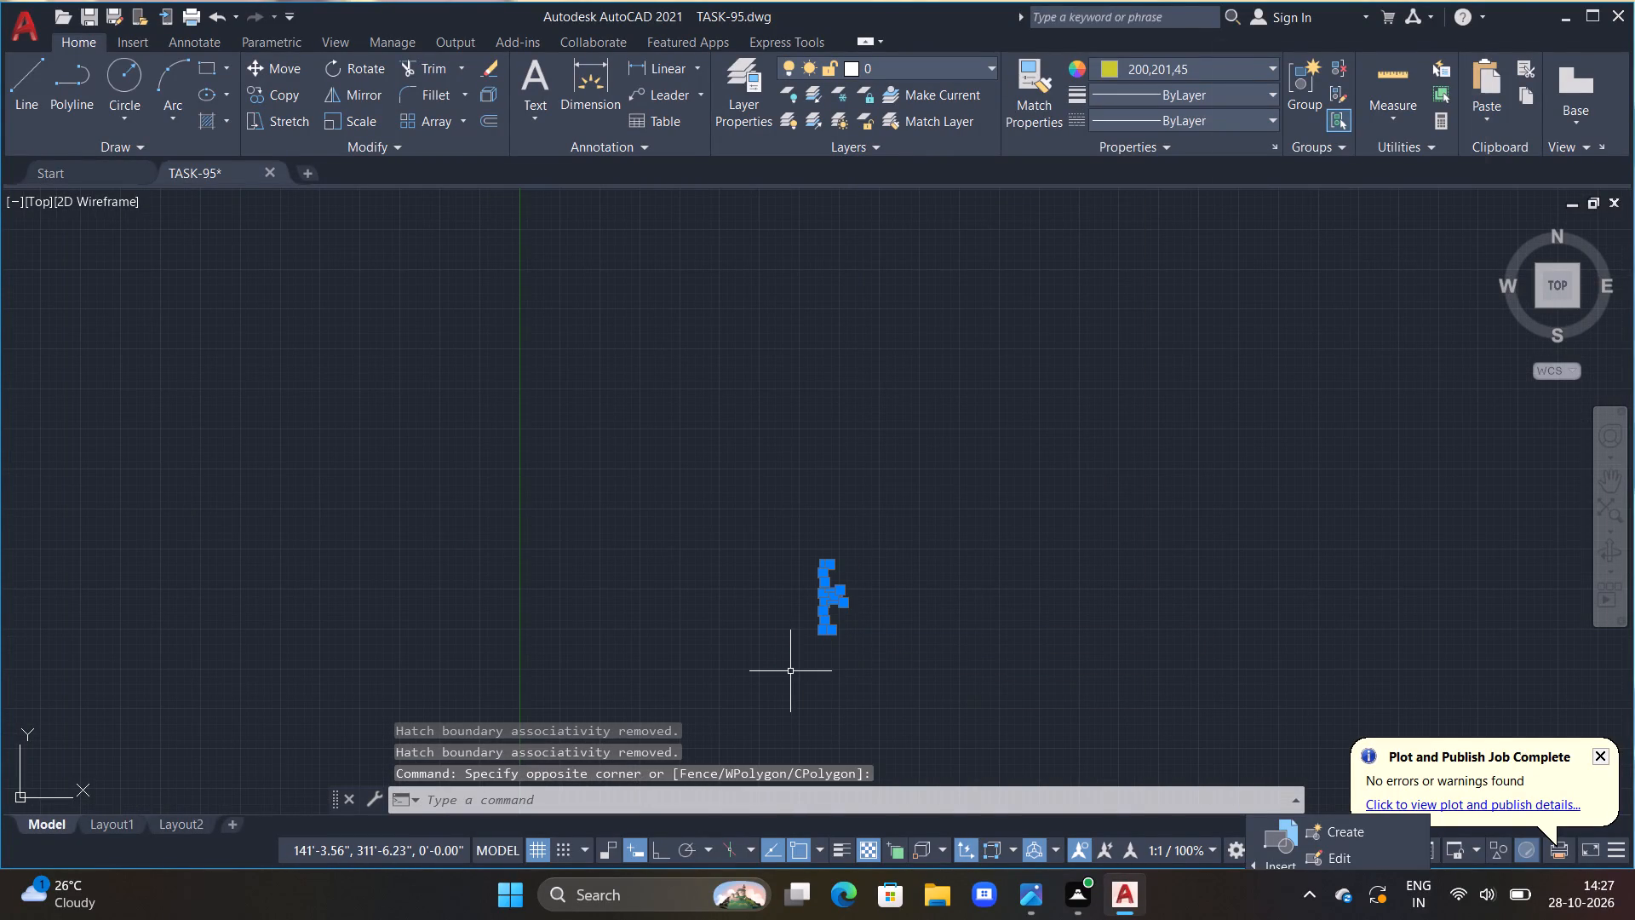
key(Delete)
key(Delete)
Turn Ortho mode on and erase the remaining tiny stray object from the drawing area.
scroll(984, 549, down, 1)
middle_drag(984, 548, 947, 555)
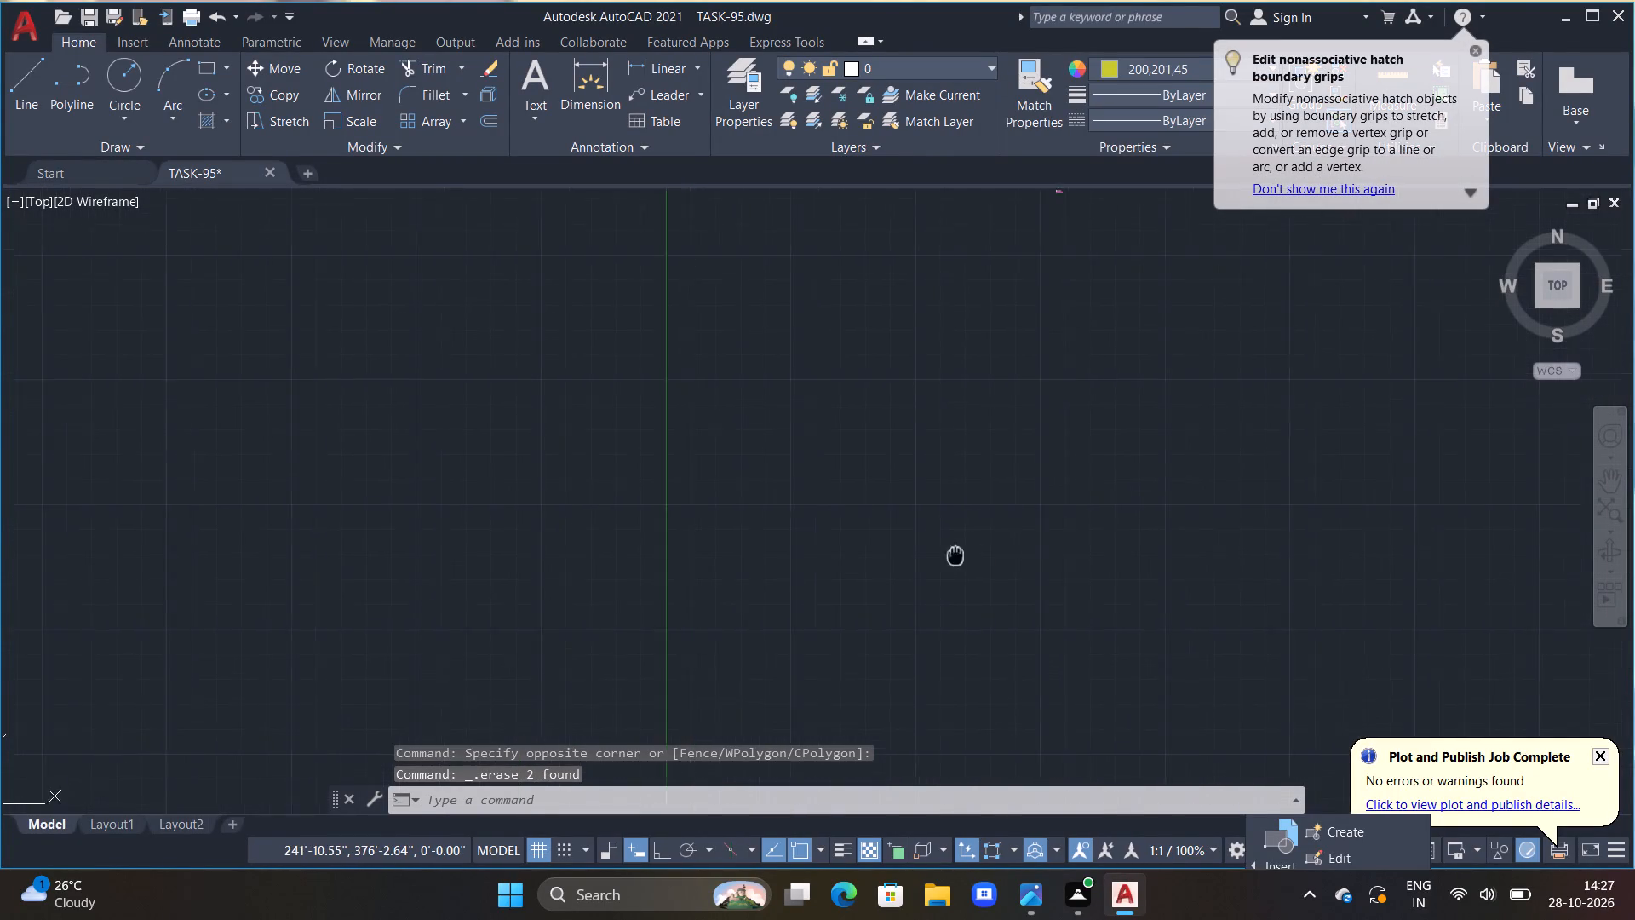
middle_drag(947, 555, 439, 597)
key(Escape)
key(F8)
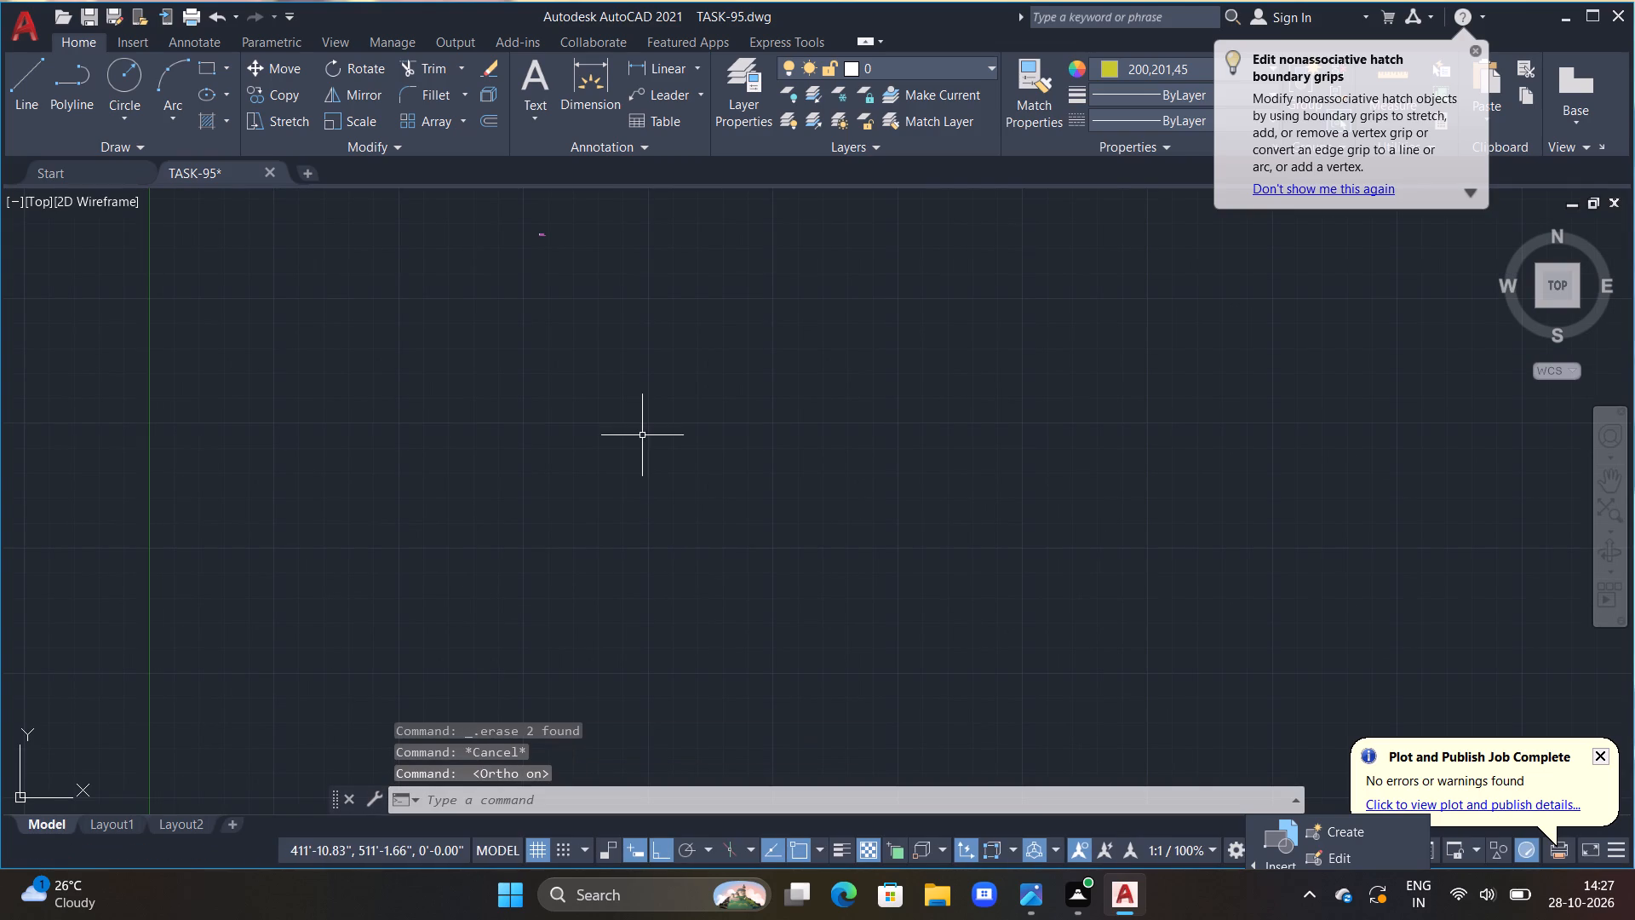
drag(557, 217, 361, 356)
drag(512, 187, 547, 321)
drag(569, 231, 495, 285)
key(Delete)
key(Delete)
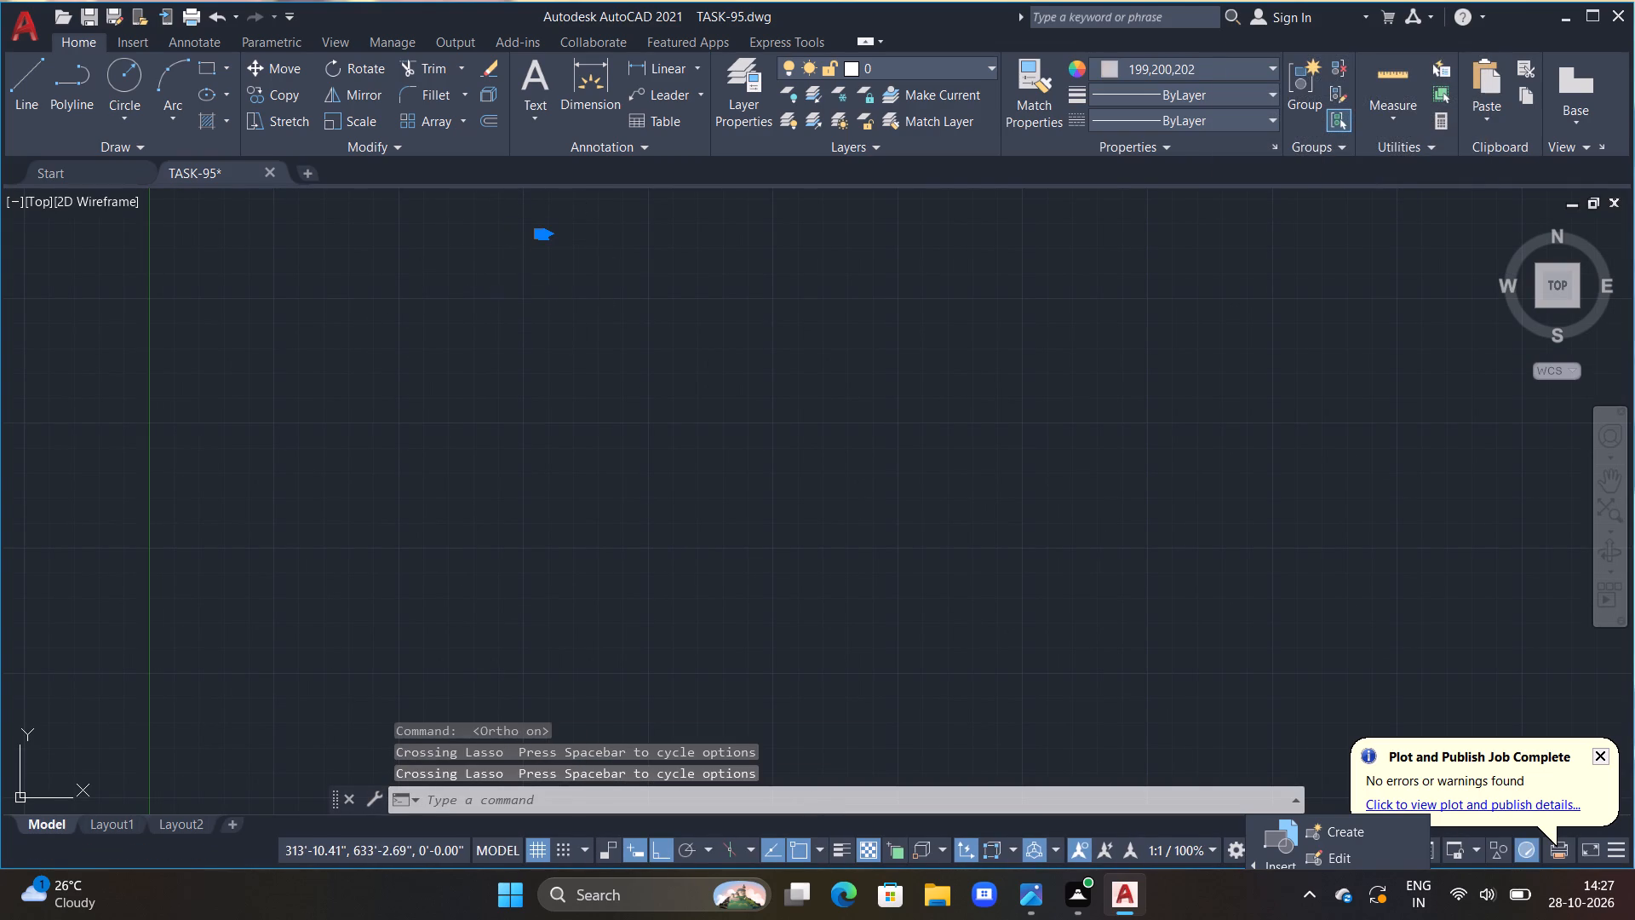
key(Delete)
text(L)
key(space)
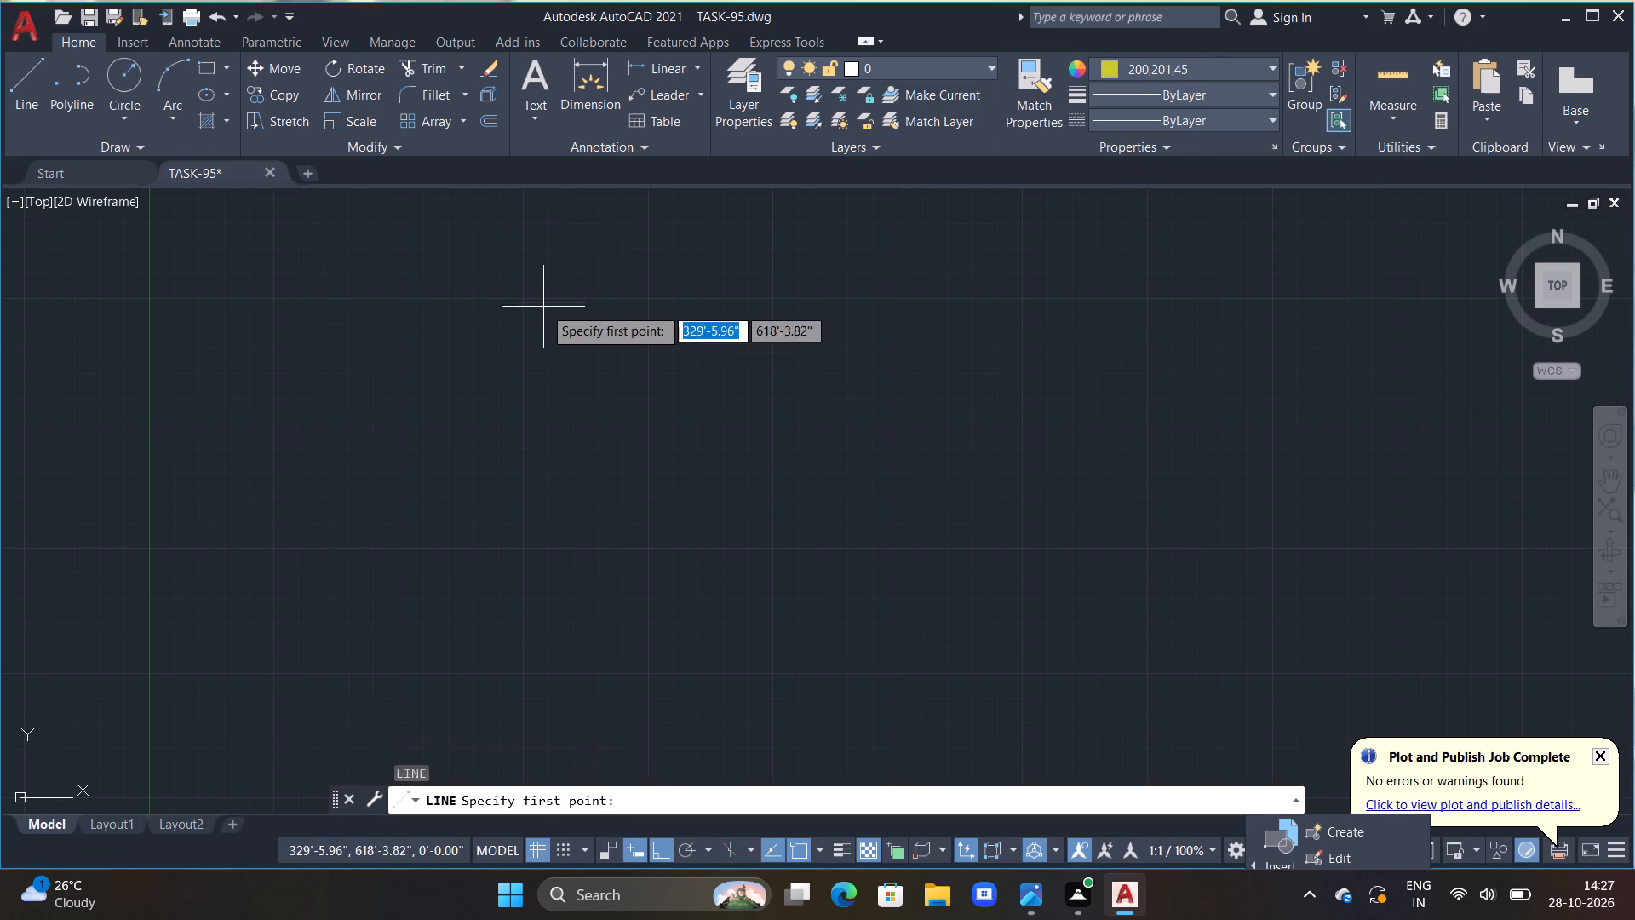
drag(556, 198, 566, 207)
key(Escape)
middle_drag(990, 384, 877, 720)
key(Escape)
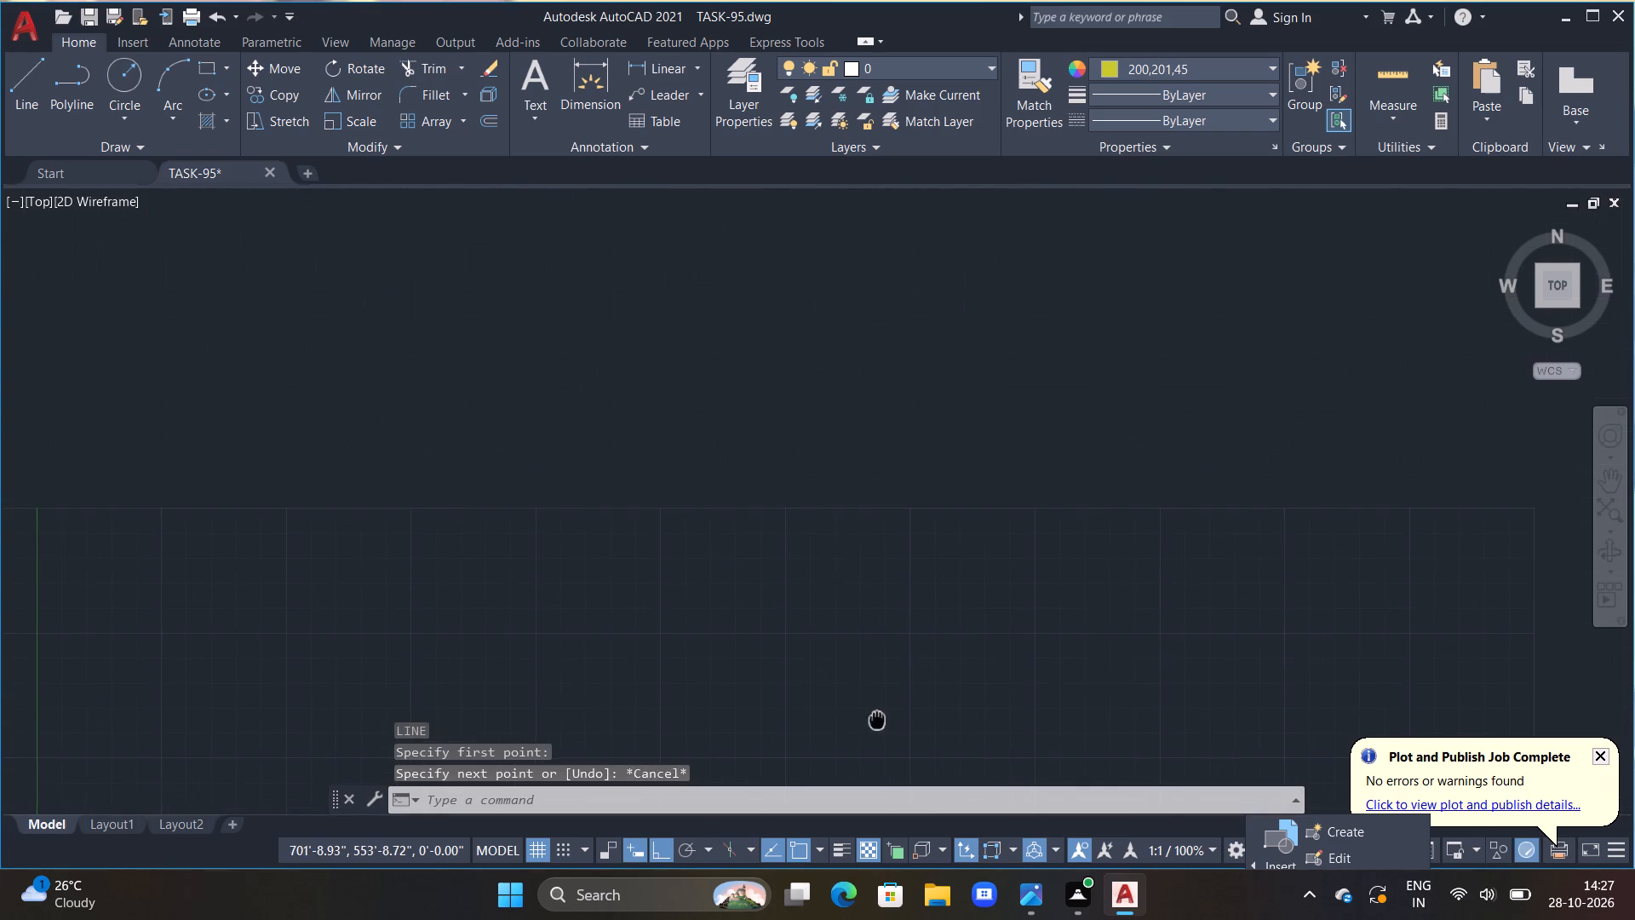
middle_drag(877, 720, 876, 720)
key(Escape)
Set the current object colour to ByLayer.
click(1207, 70)
click(1154, 99)
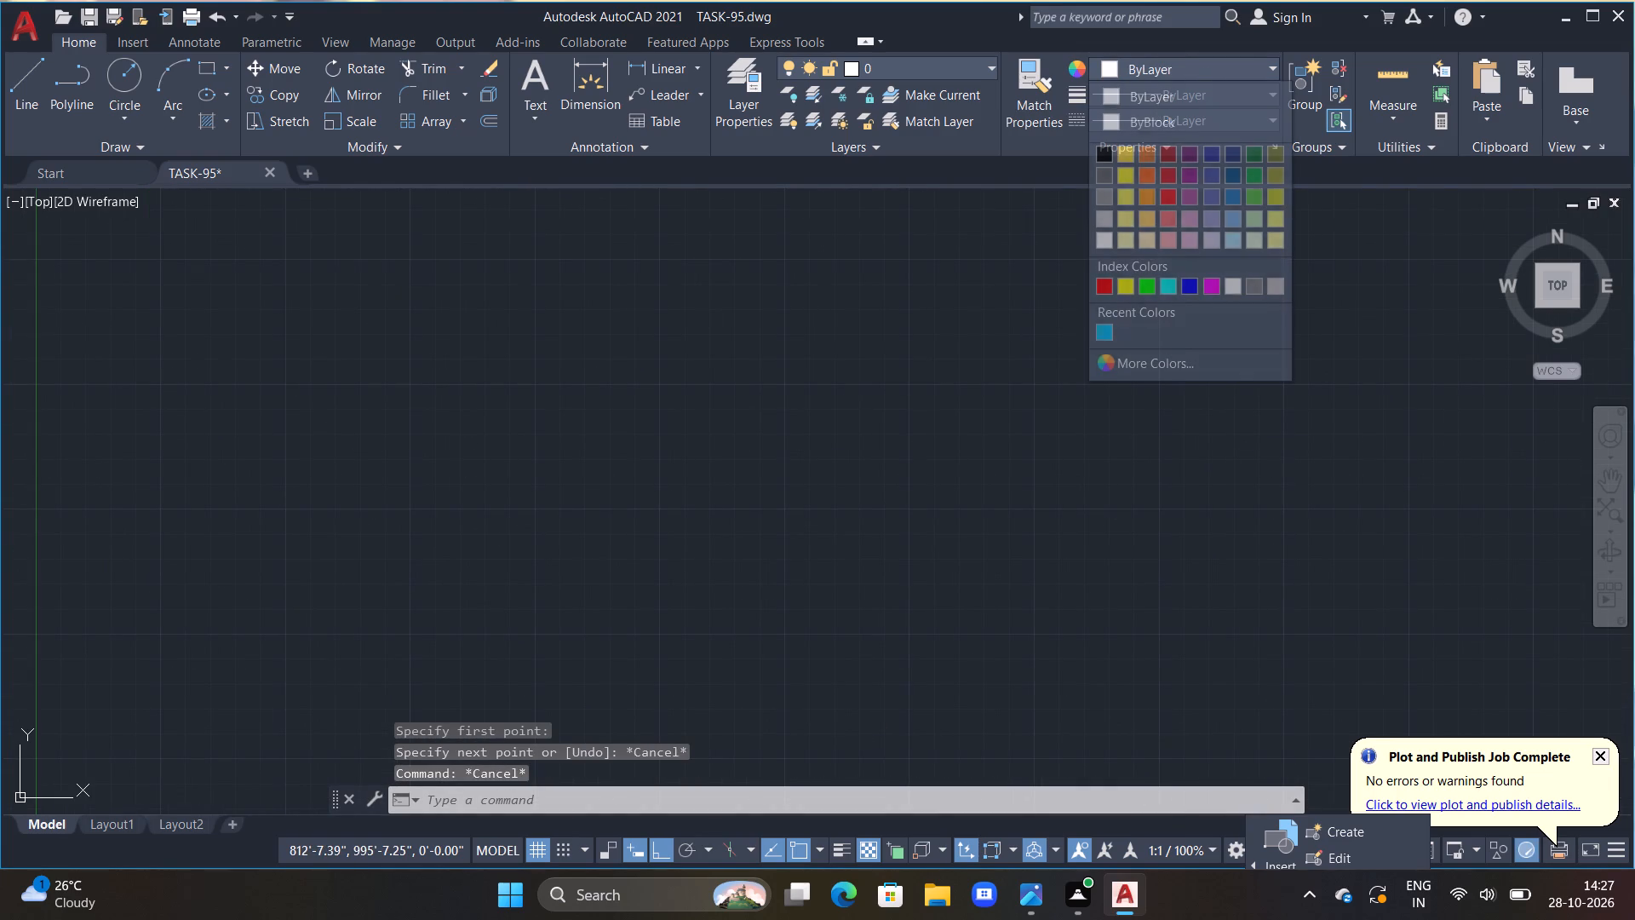
Start a new outline in the empty drawing area with a horizontal line 40' long.
text(L)
key(space)
drag(553, 382, 554, 382)
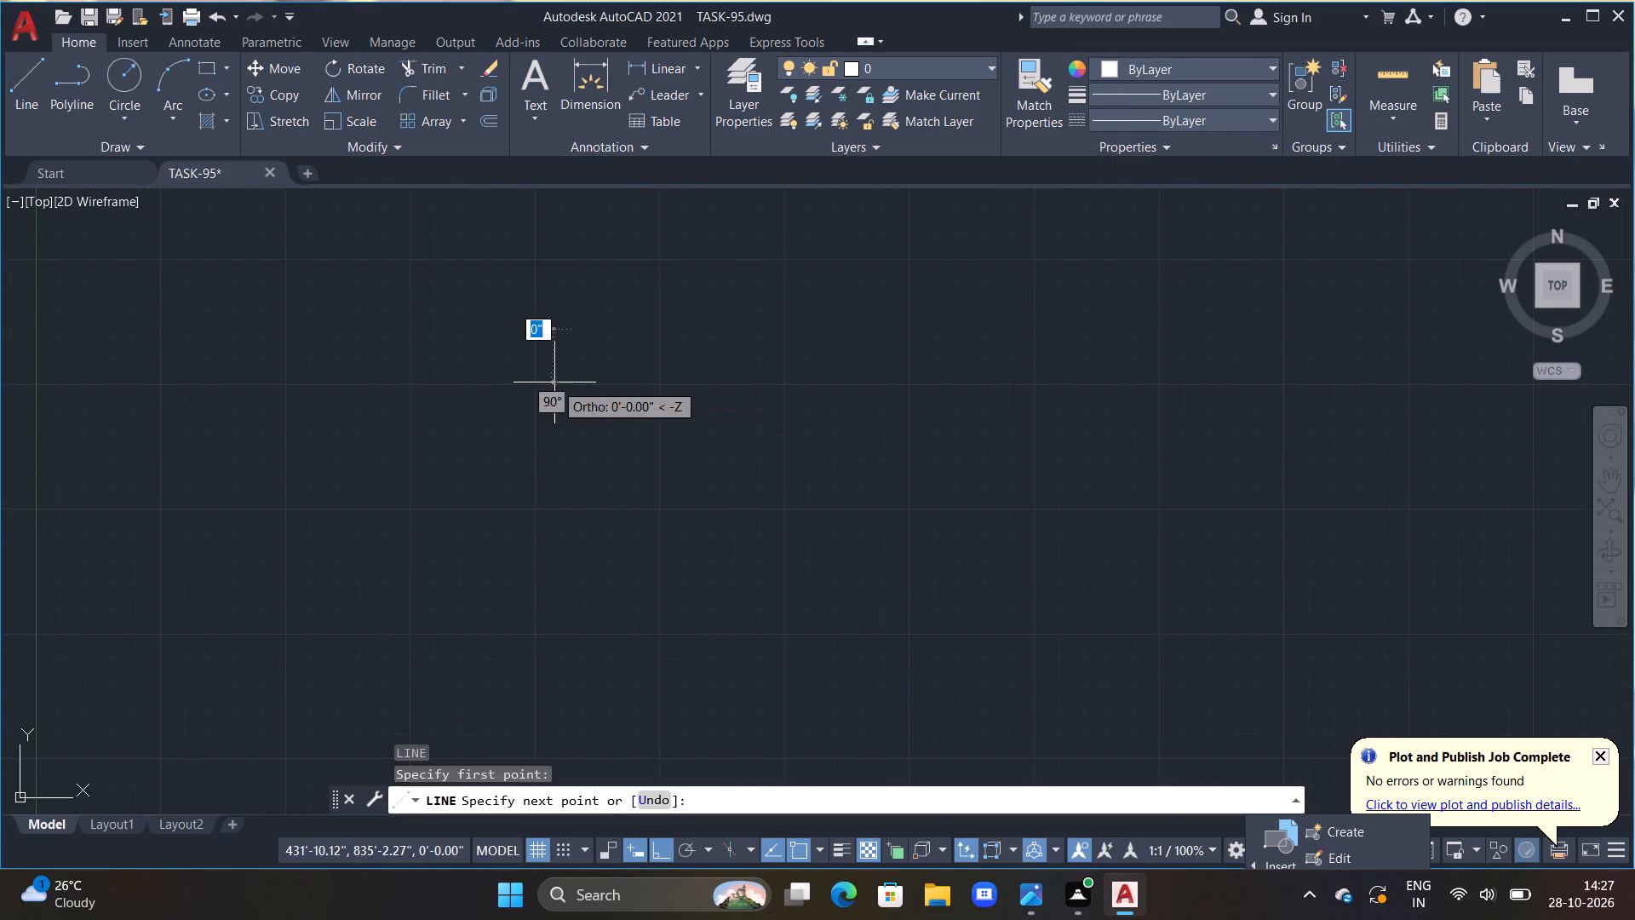
drag(554, 382, 590, 382)
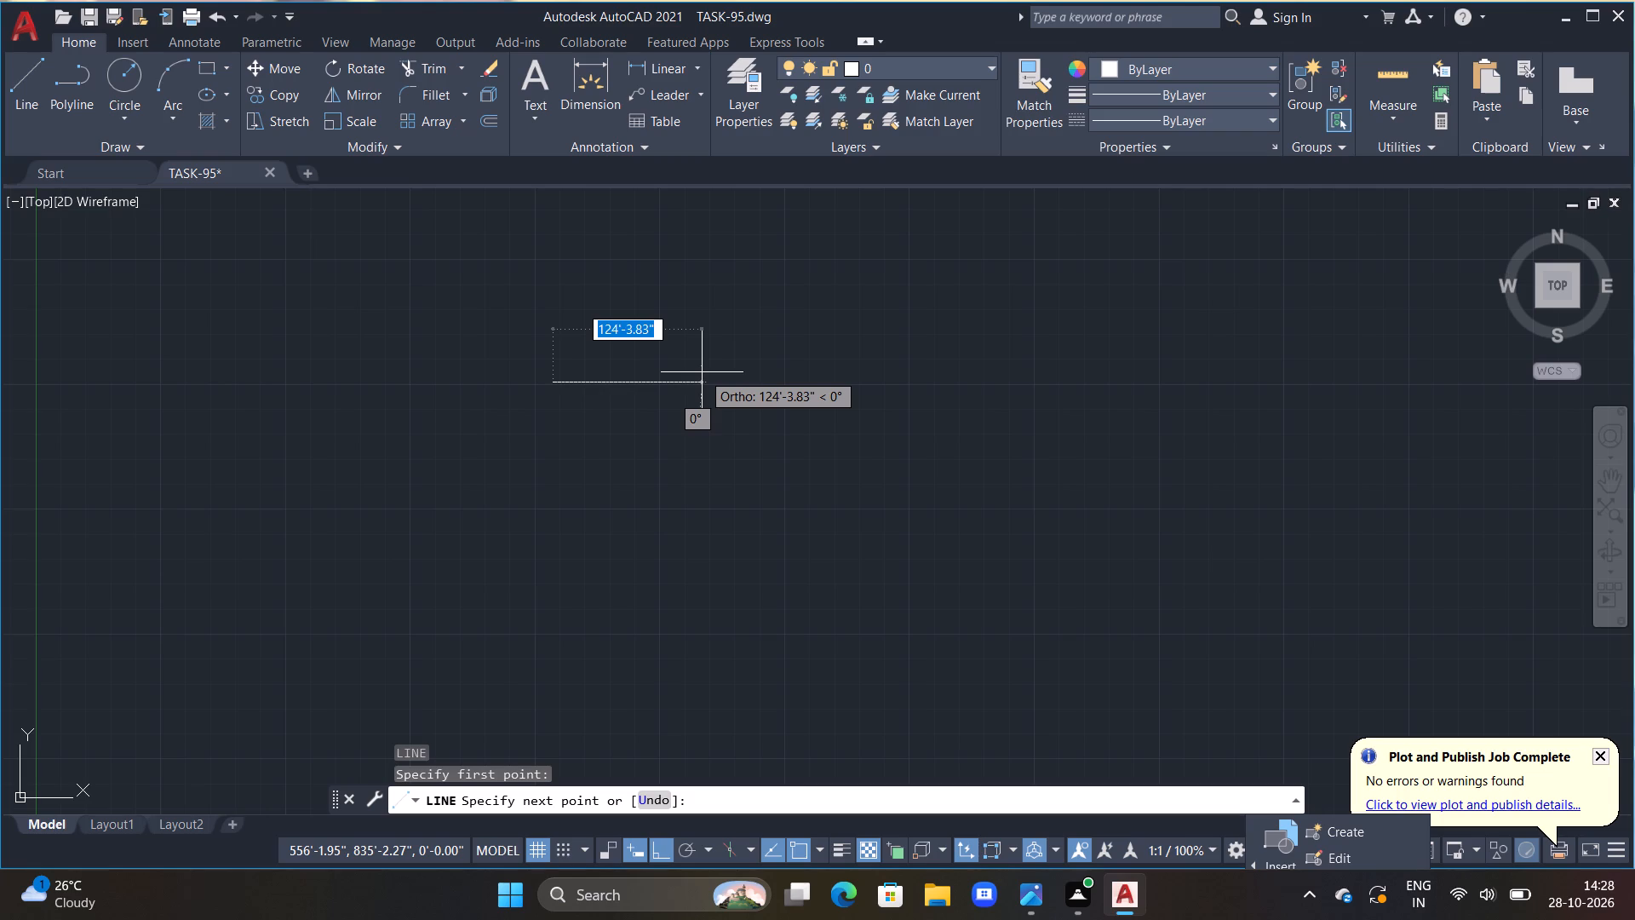
text(40)
key(apostrophe)
key(Return)
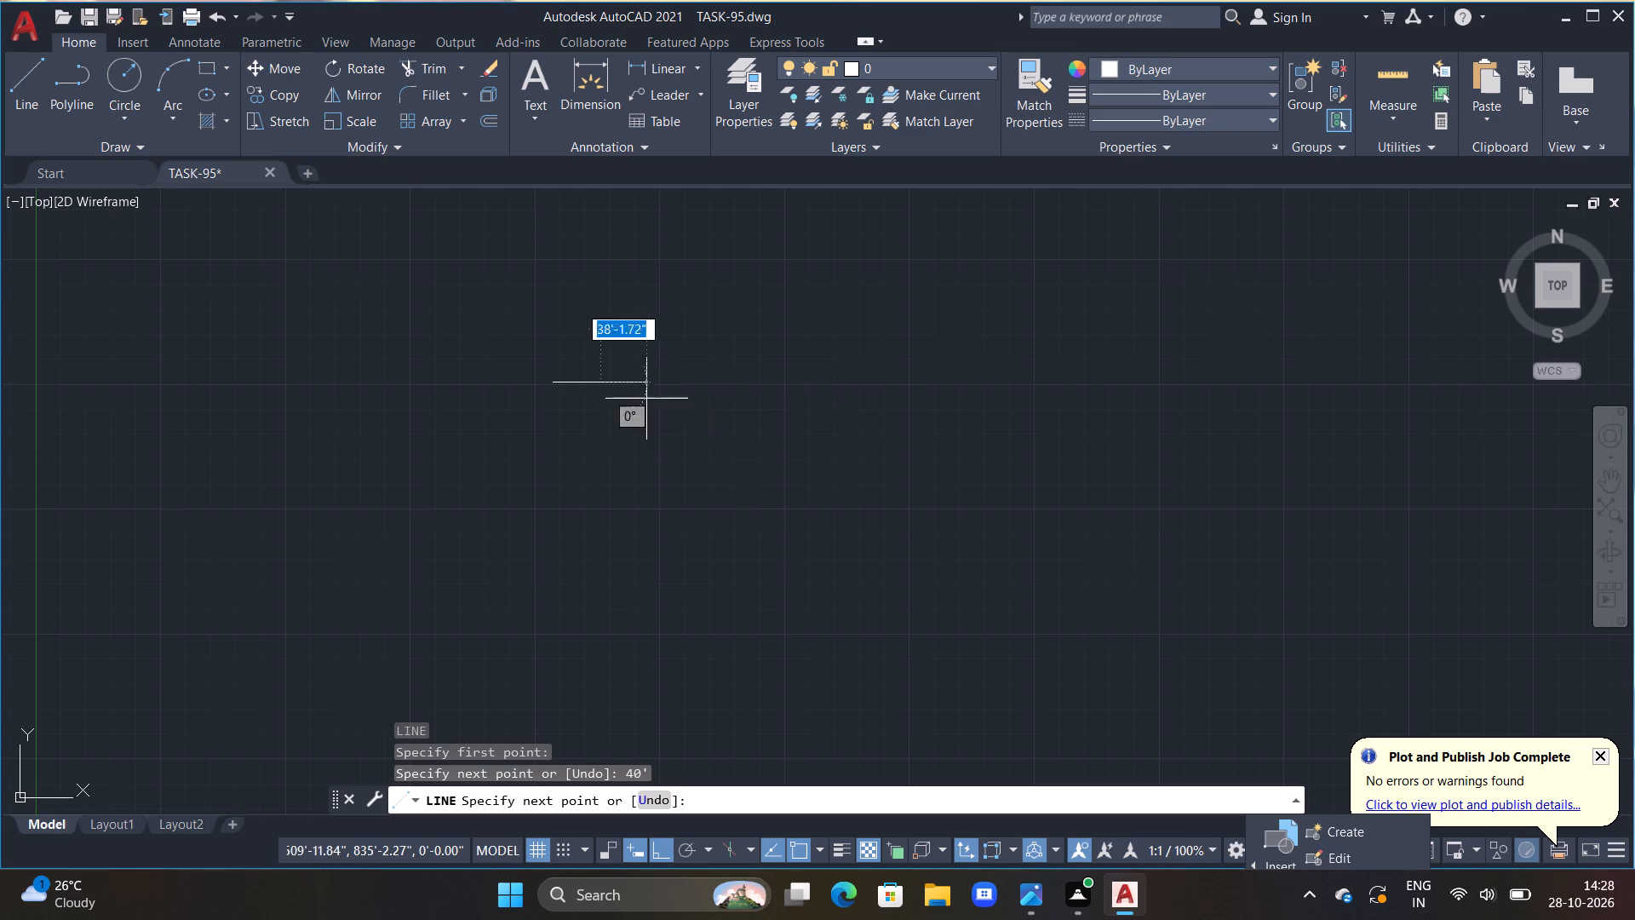
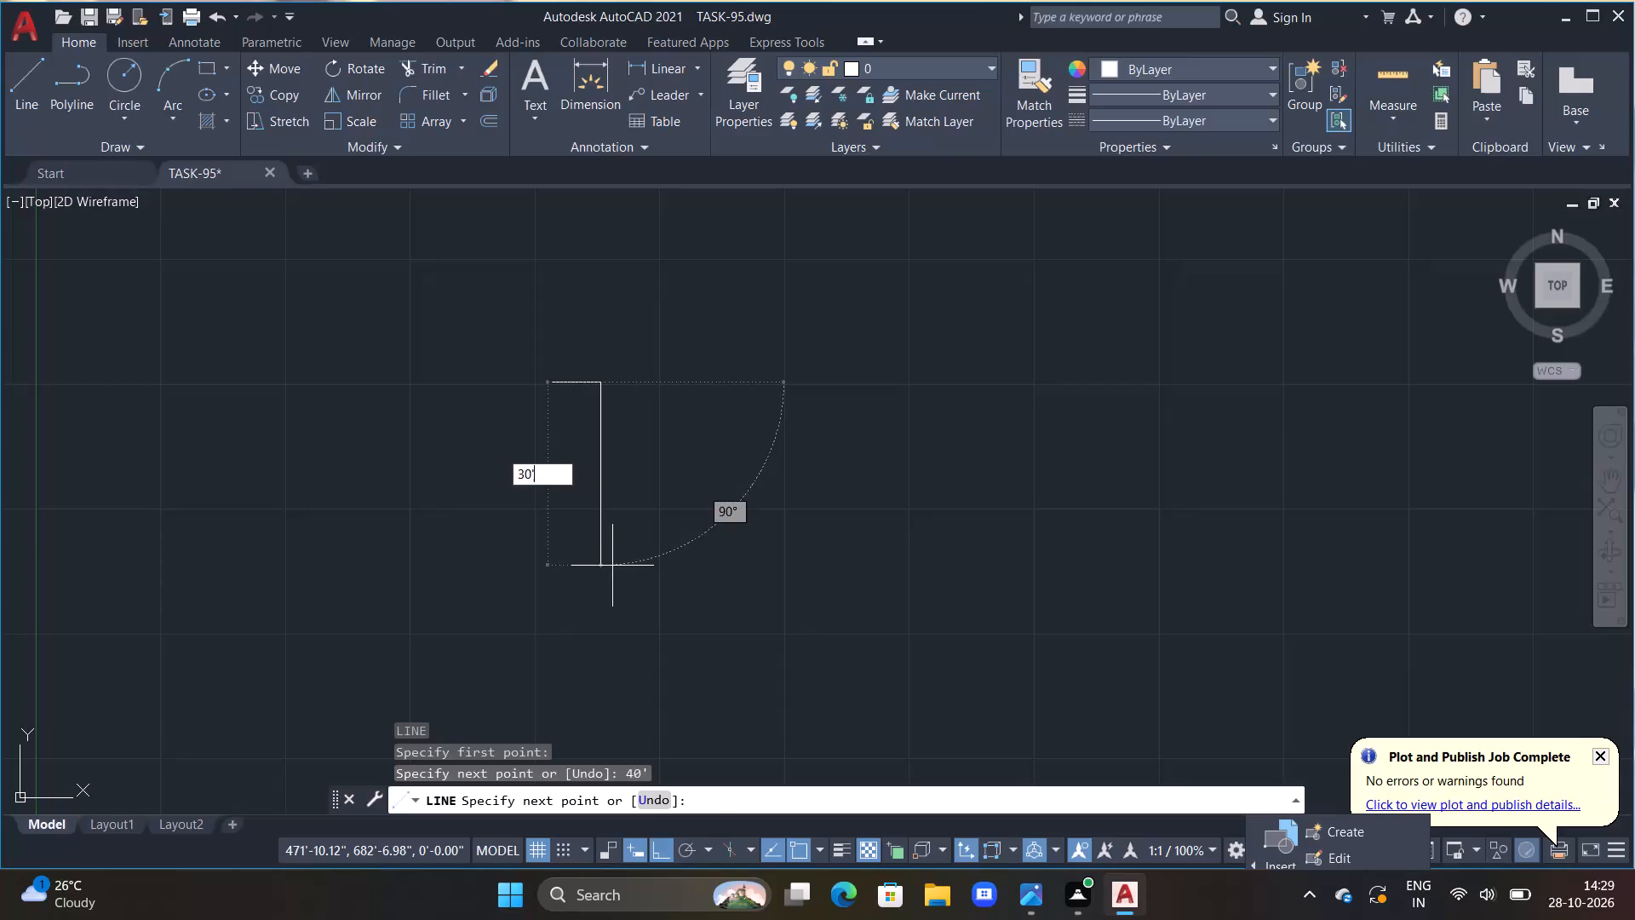
Complete the outline as a closed 40' by 30' rectangle, running 30' downward from the first line's right end.
key(Return)
middle_drag(457, 445, 459, 446)
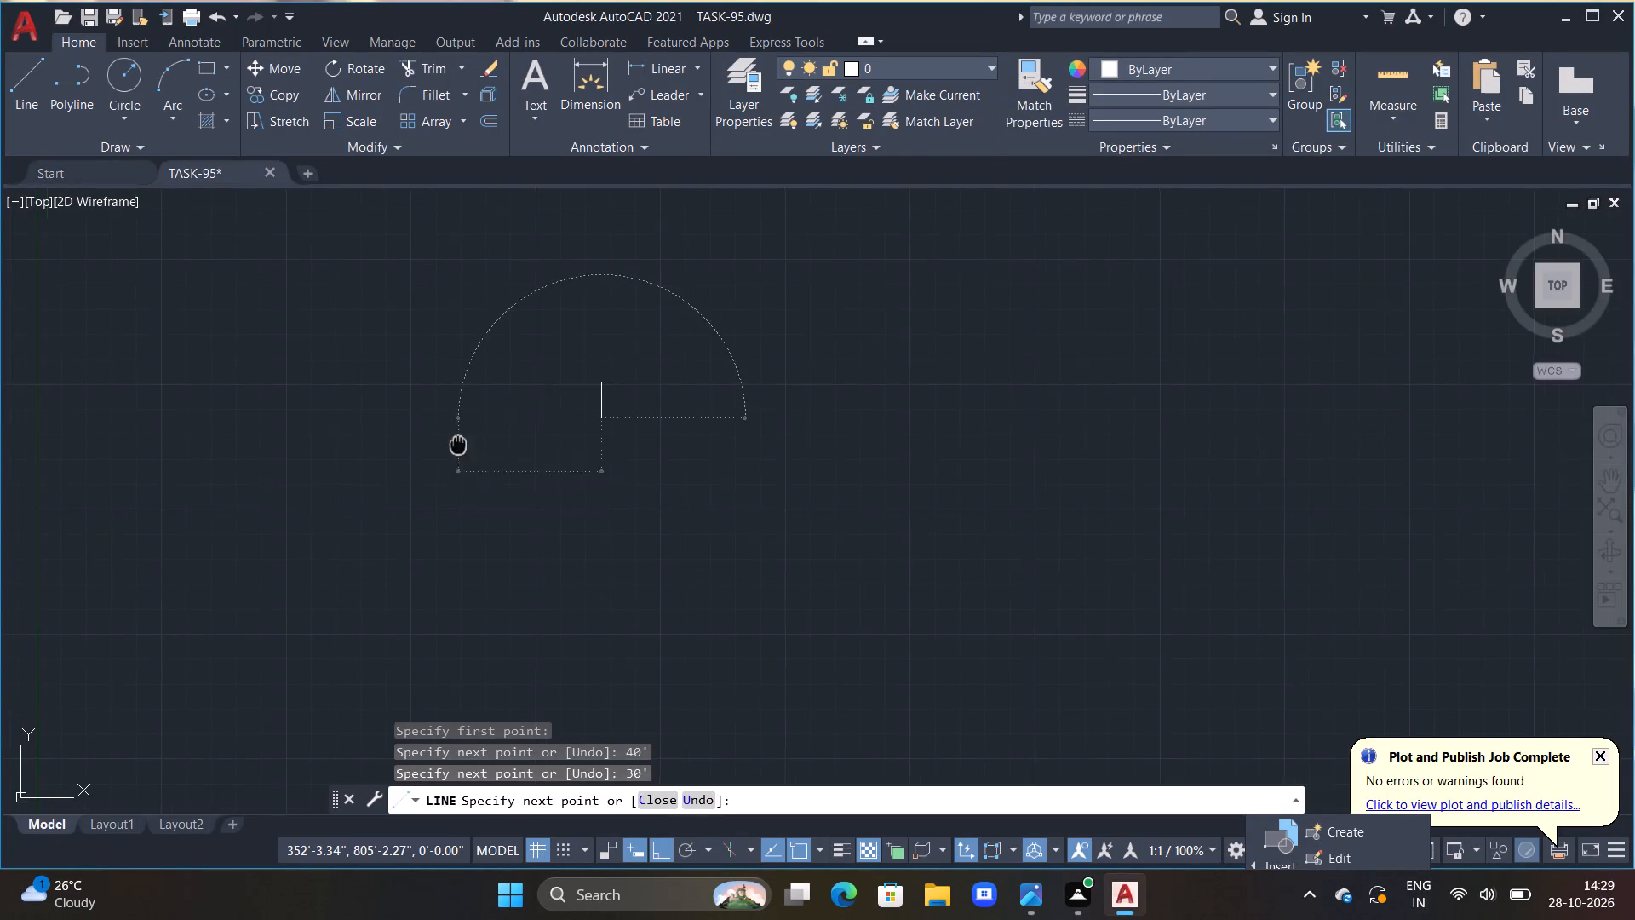
middle_drag(459, 446, 478, 595)
scroll(478, 595, up, 2)
middle_drag(486, 580, 214, 509)
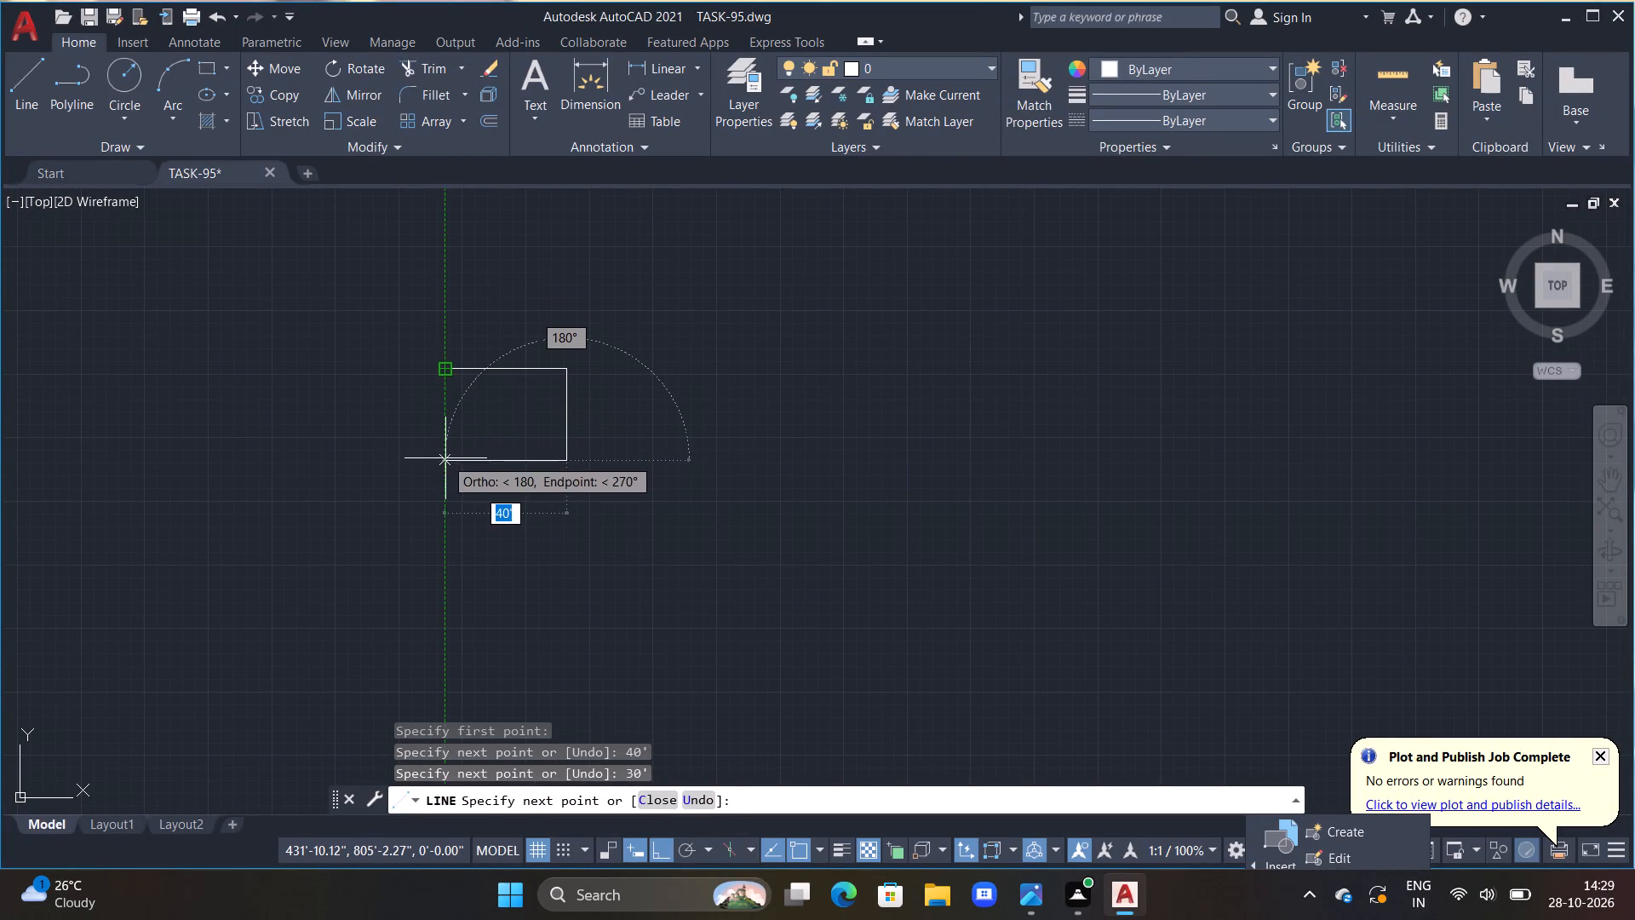
click(447, 462)
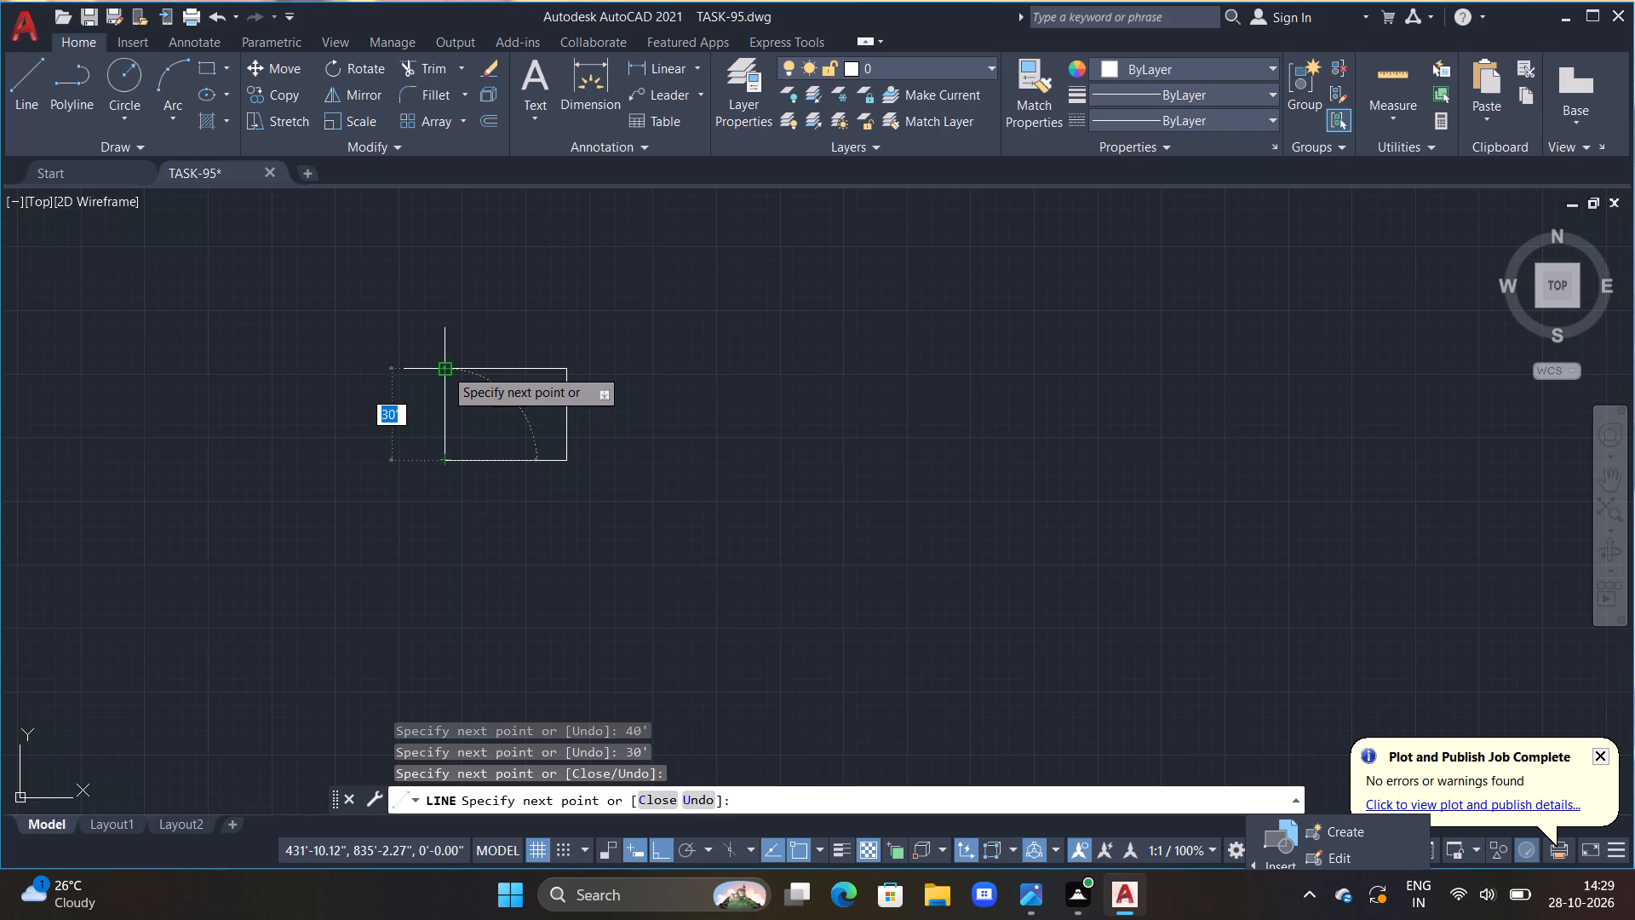
click(445, 368)
key(Escape)
scroll(455, 441, up, 2)
key(Escape)
middle_drag(469, 449, 614, 549)
key(Escape)
scroll(615, 549, up, 1)
key(Escape)
key(Escape)
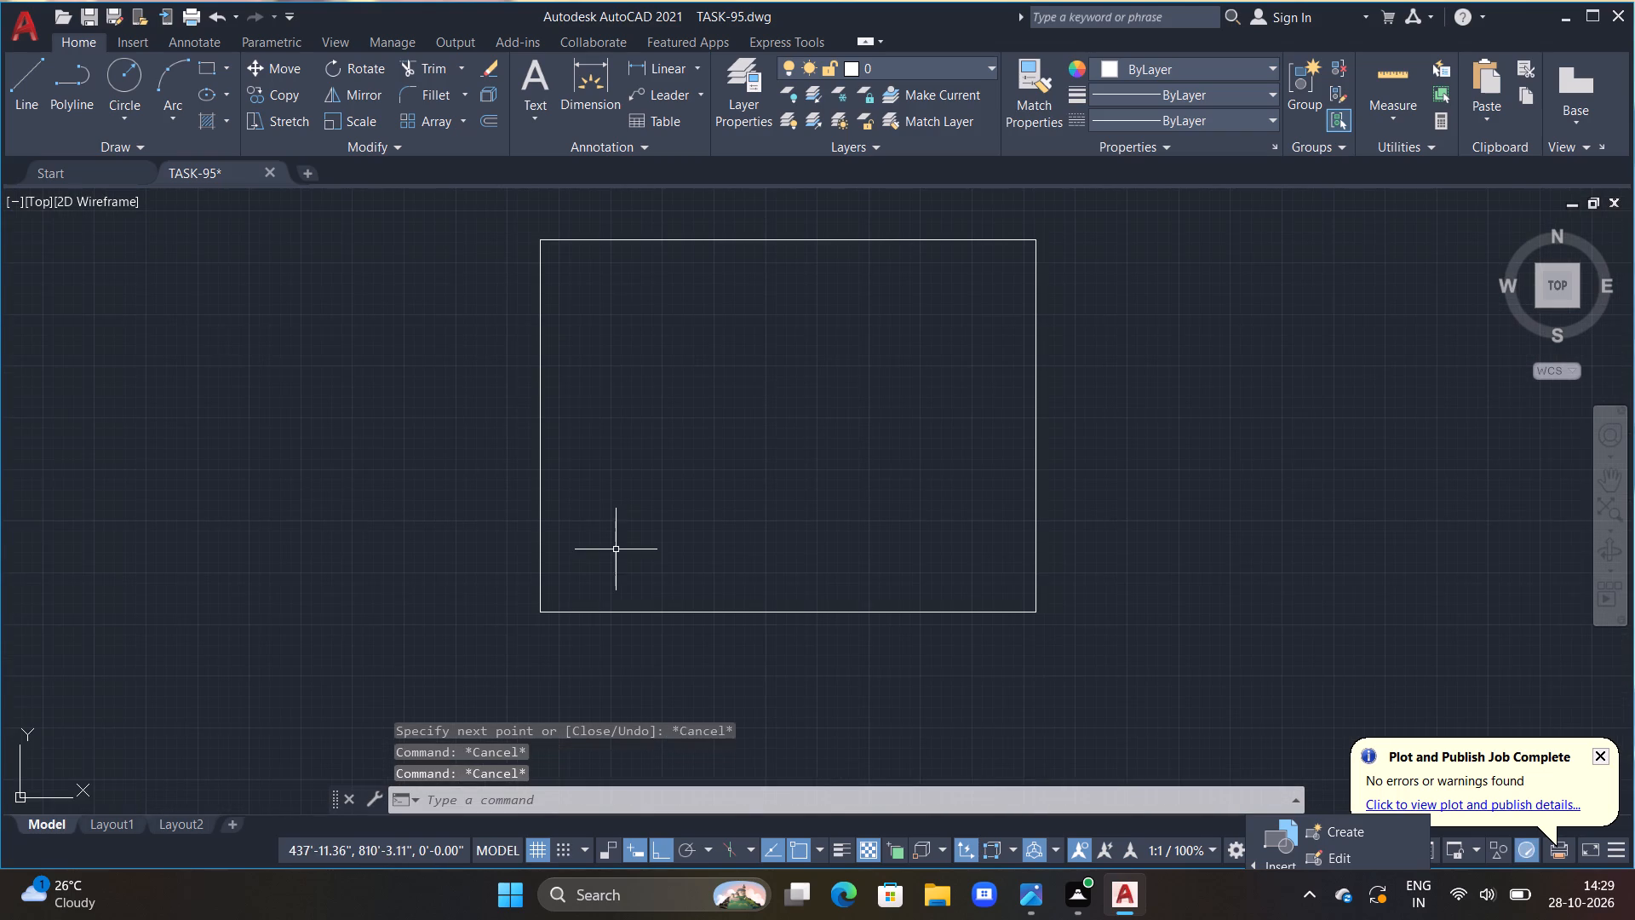
middle_drag(647, 605, 685, 666)
scroll(685, 645, up, 1)
scroll(687, 628, down, 1)
middle_drag(692, 620, 675, 688)
key(Escape)
key(Escape)
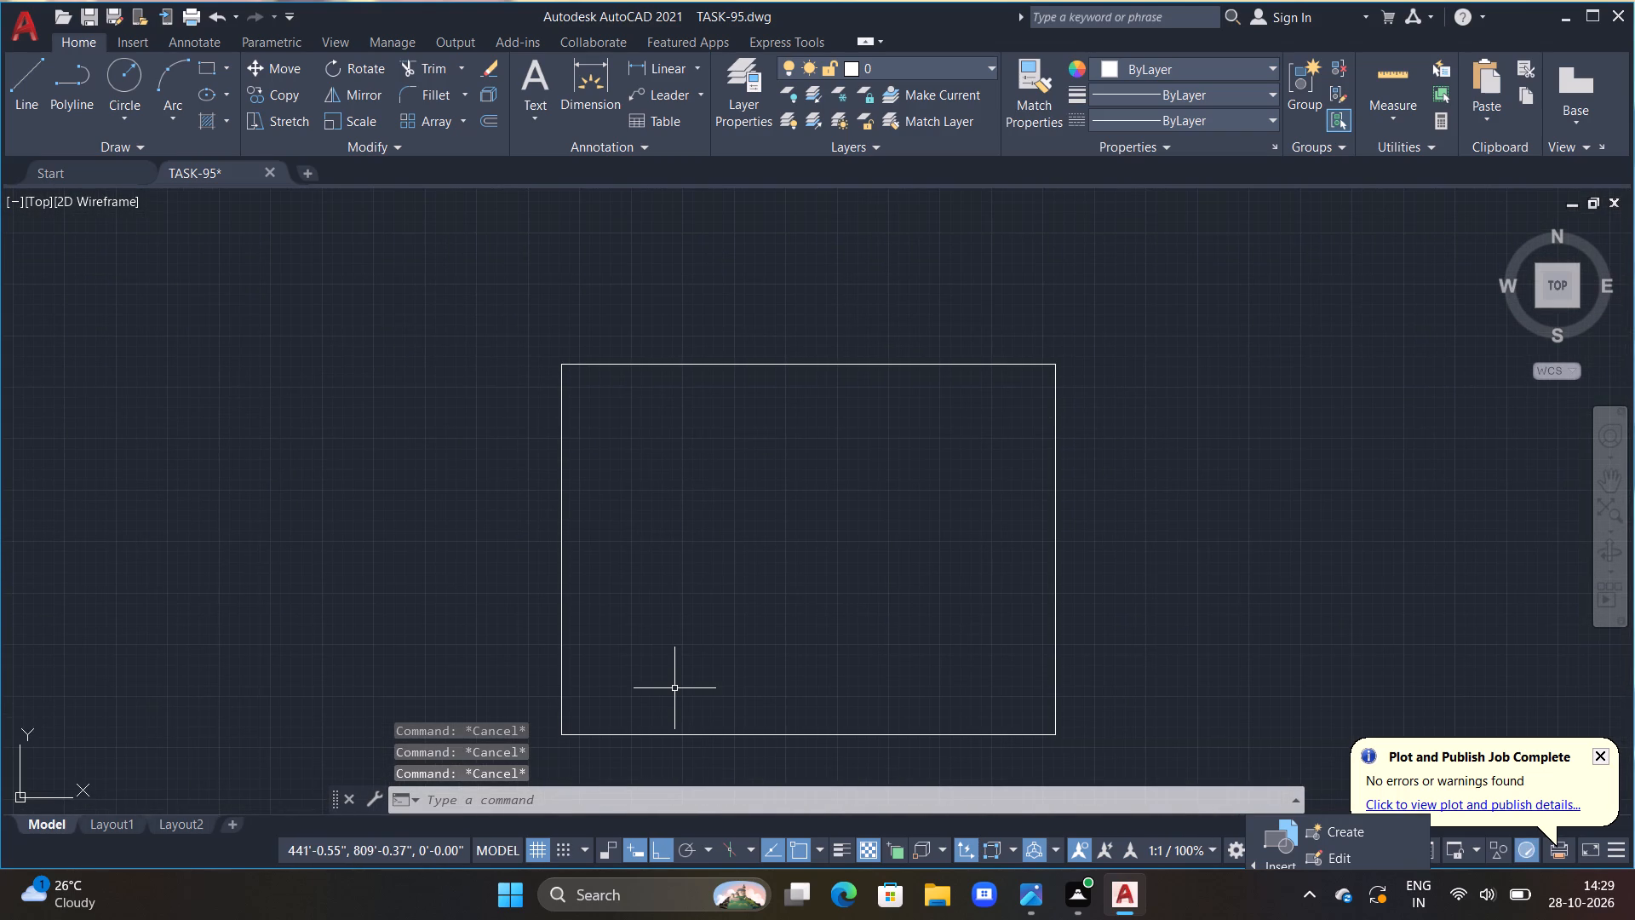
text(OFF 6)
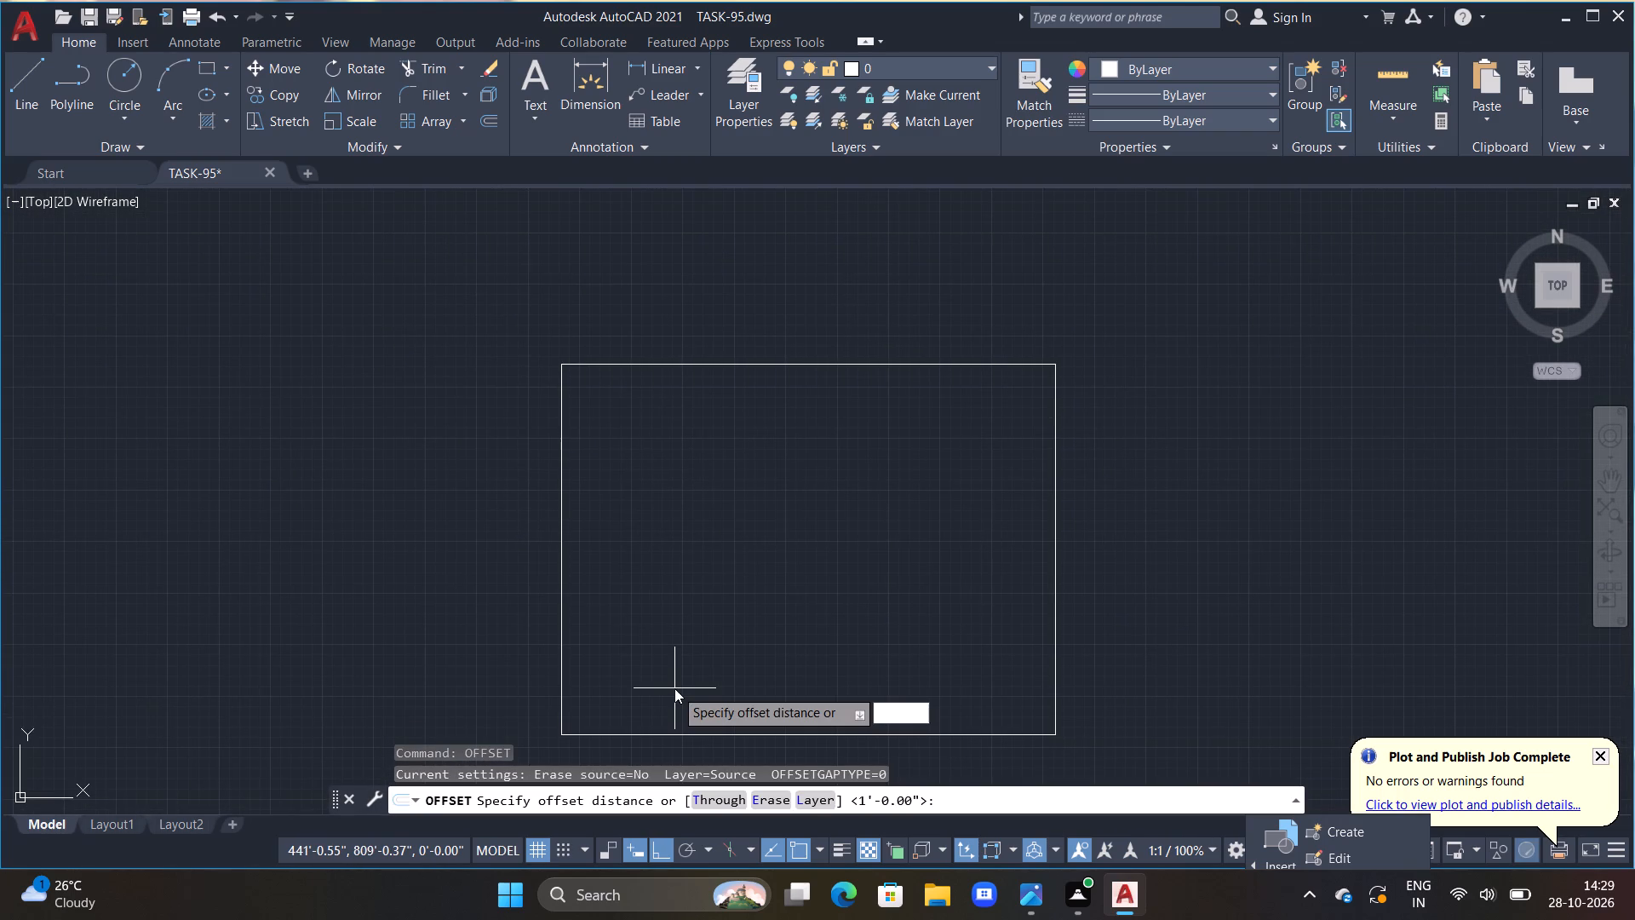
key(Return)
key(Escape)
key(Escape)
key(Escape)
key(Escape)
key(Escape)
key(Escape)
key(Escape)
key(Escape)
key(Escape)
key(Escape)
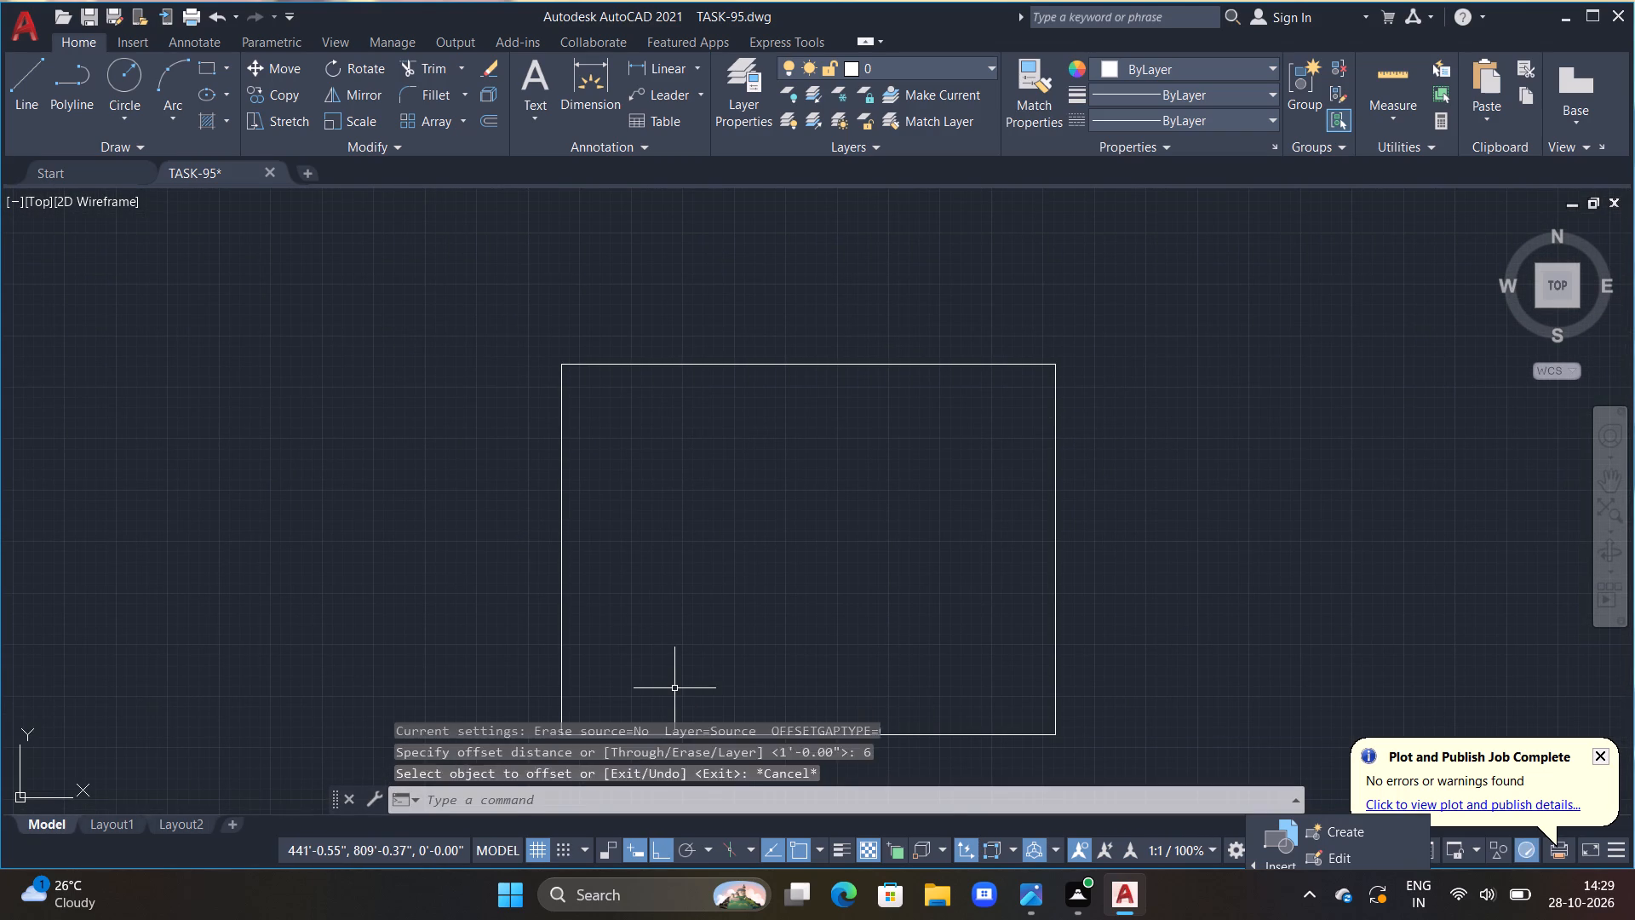
Offset all four sides of the rectangle 6" inward to form the outer walls.
text(OFF 6")
key(Return)
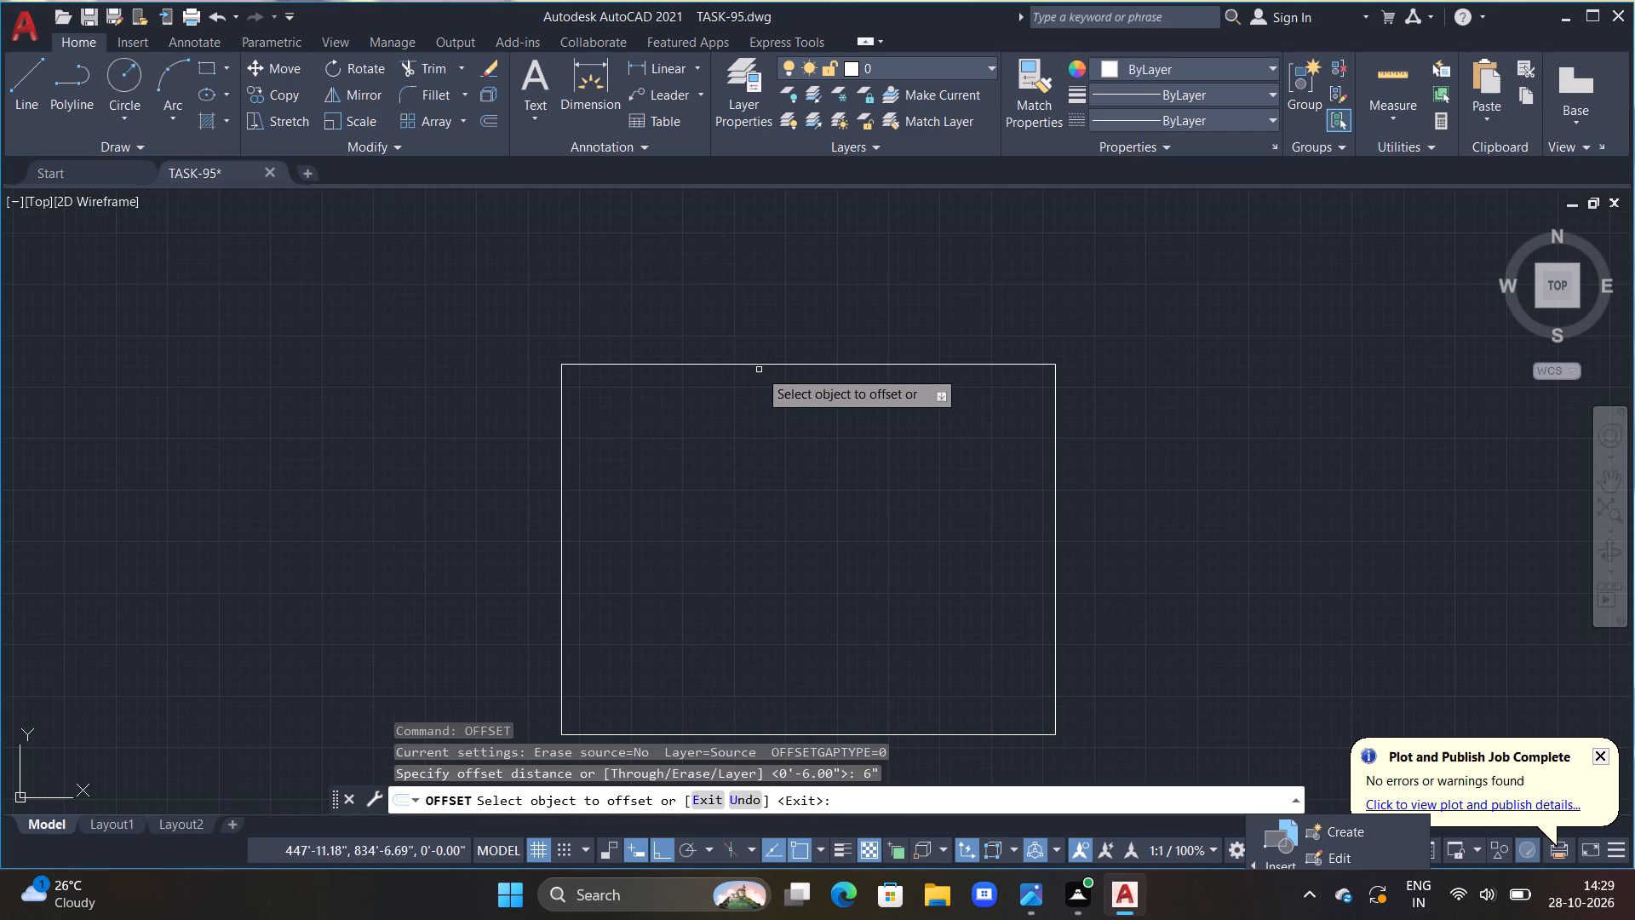
click(758, 363)
click(773, 471)
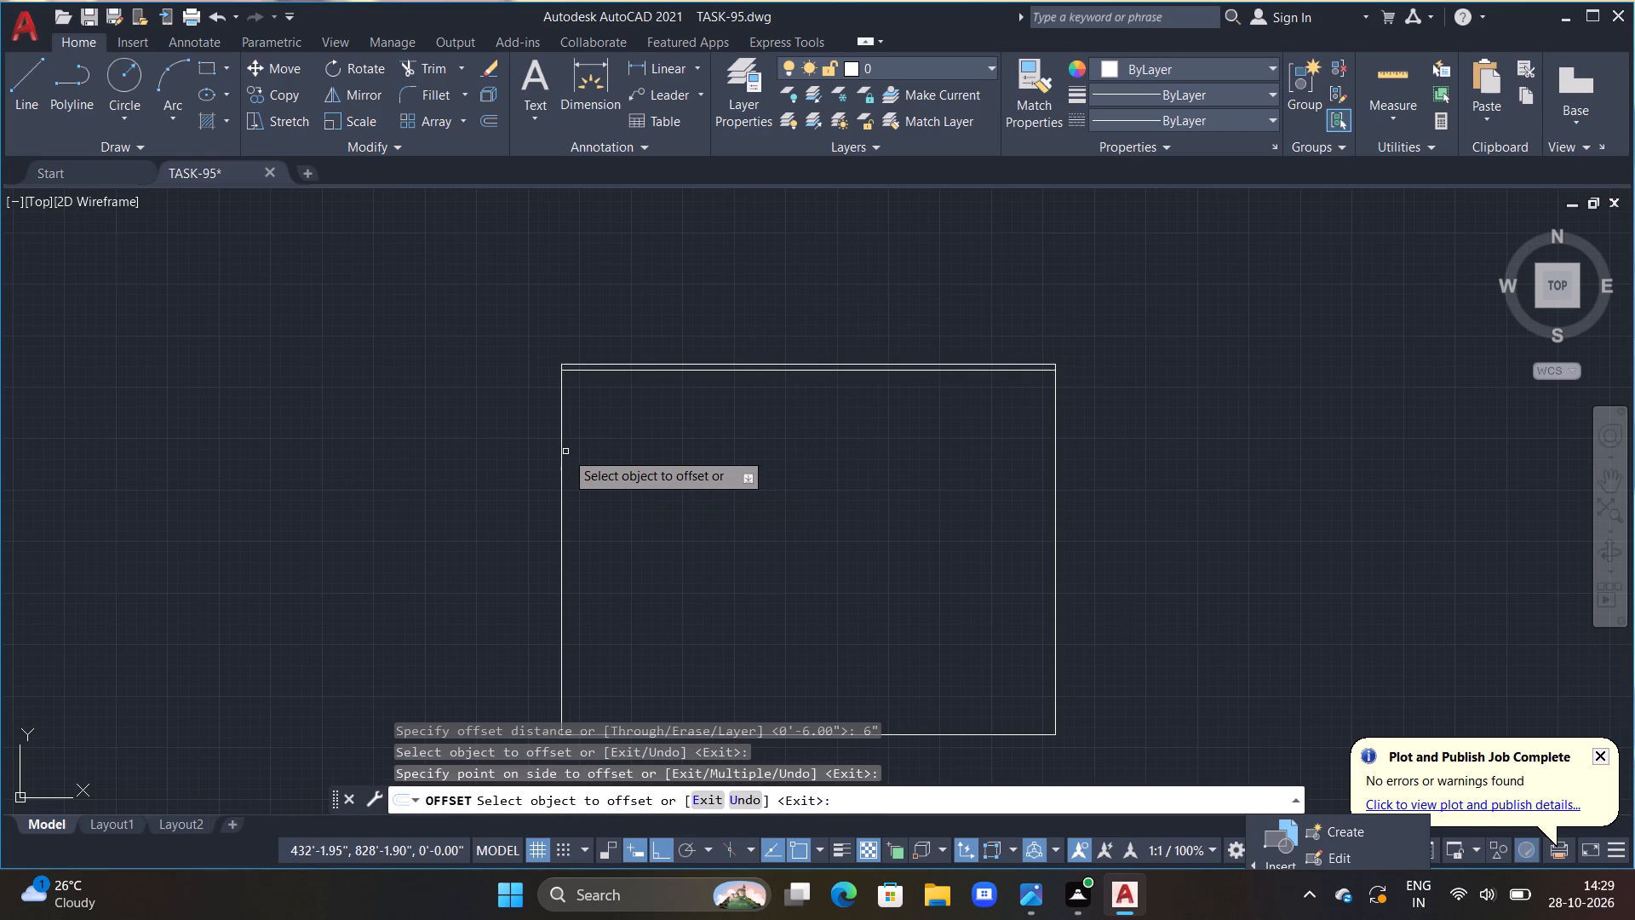
drag(559, 449, 571, 456)
drag(584, 463, 612, 480)
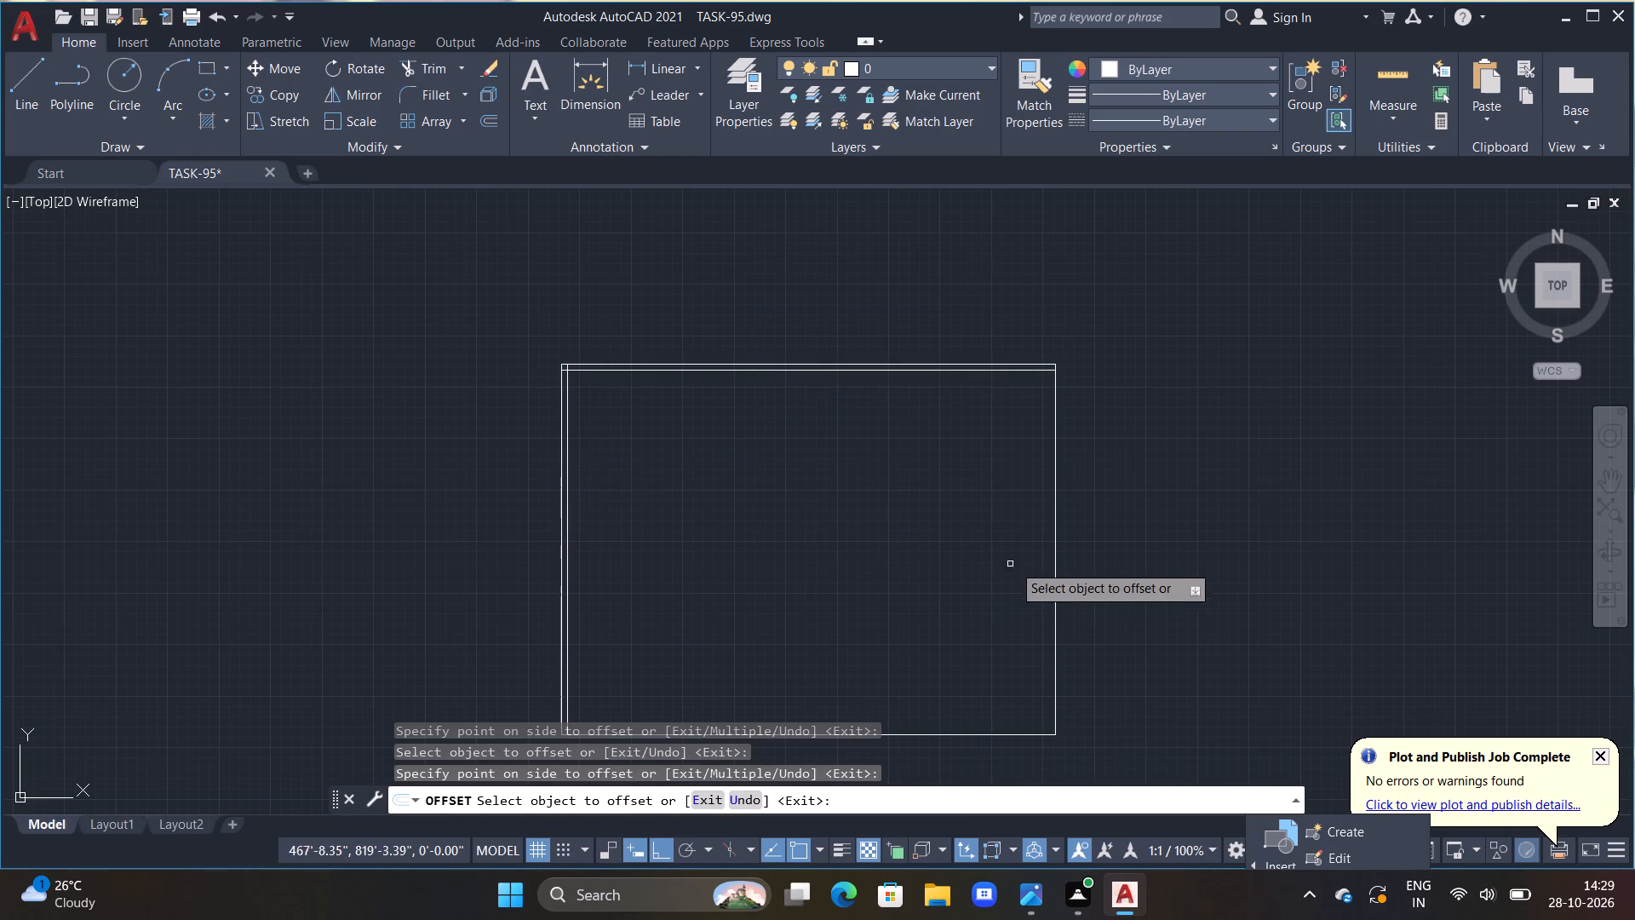
click(1054, 584)
click(1034, 584)
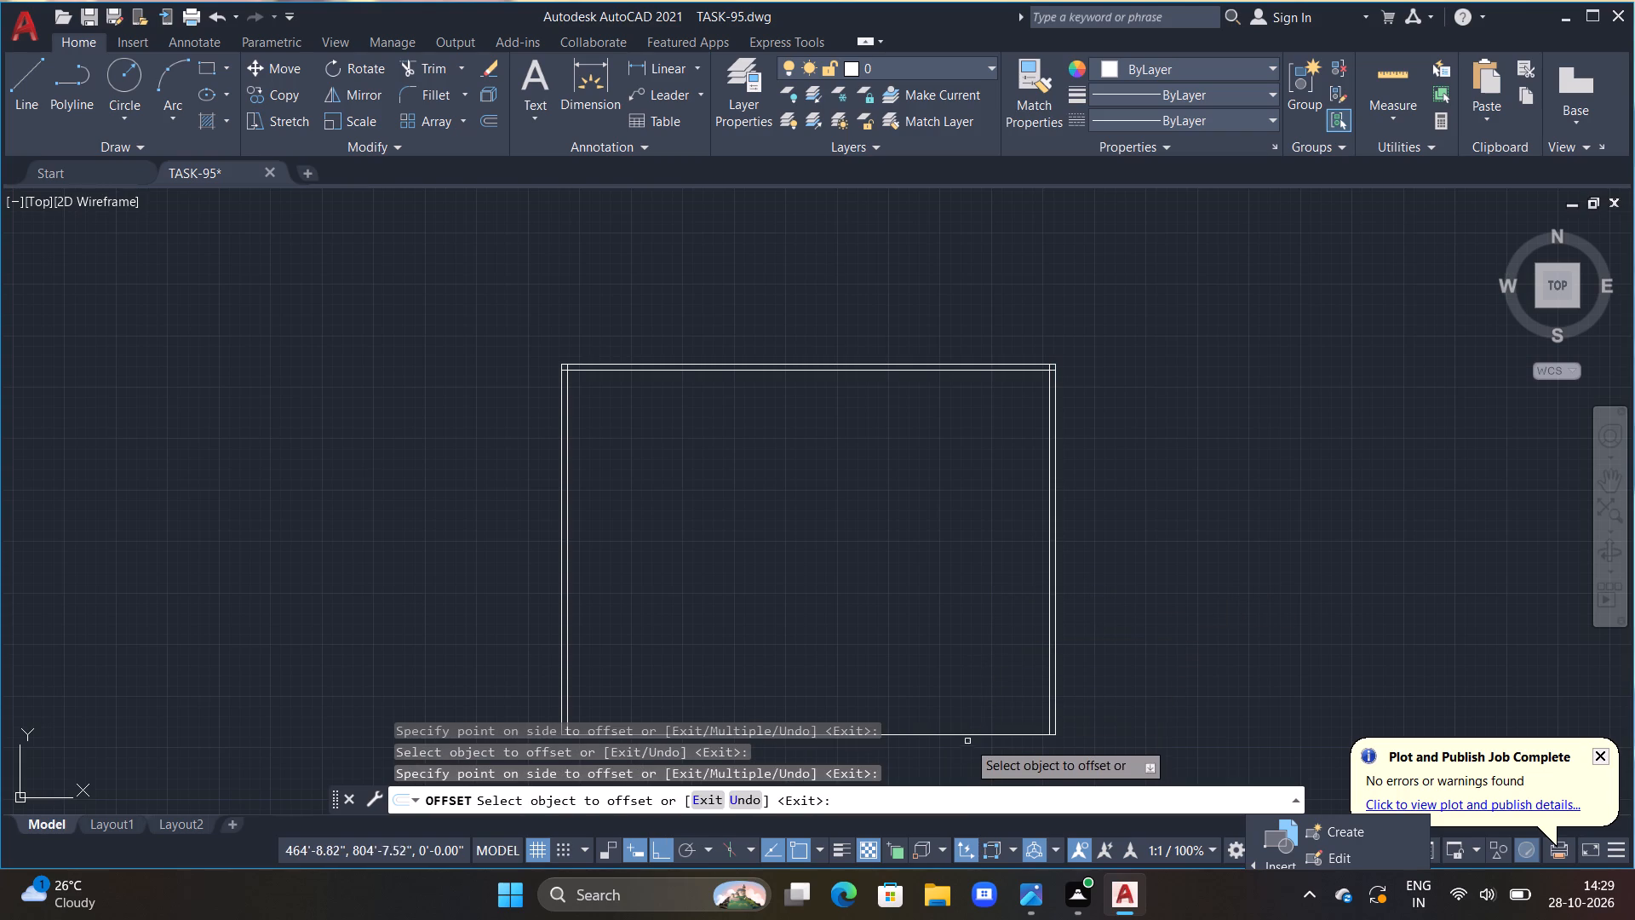
click(968, 732)
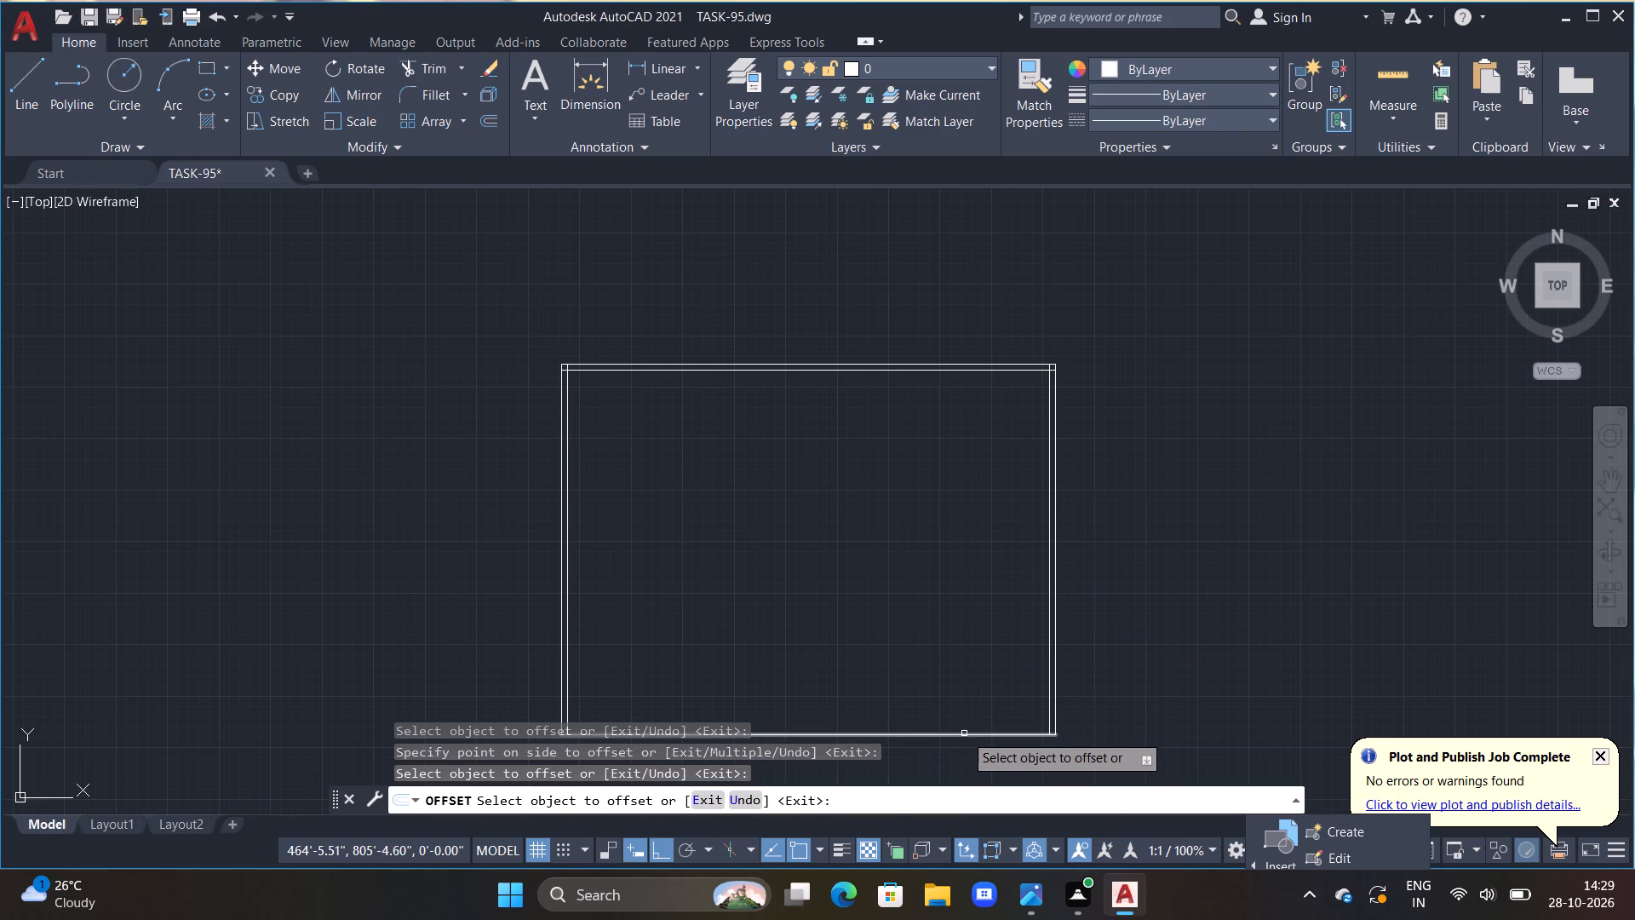
click(964, 733)
click(960, 689)
scroll(670, 388, up, 2)
middle_drag(663, 400, 476, 397)
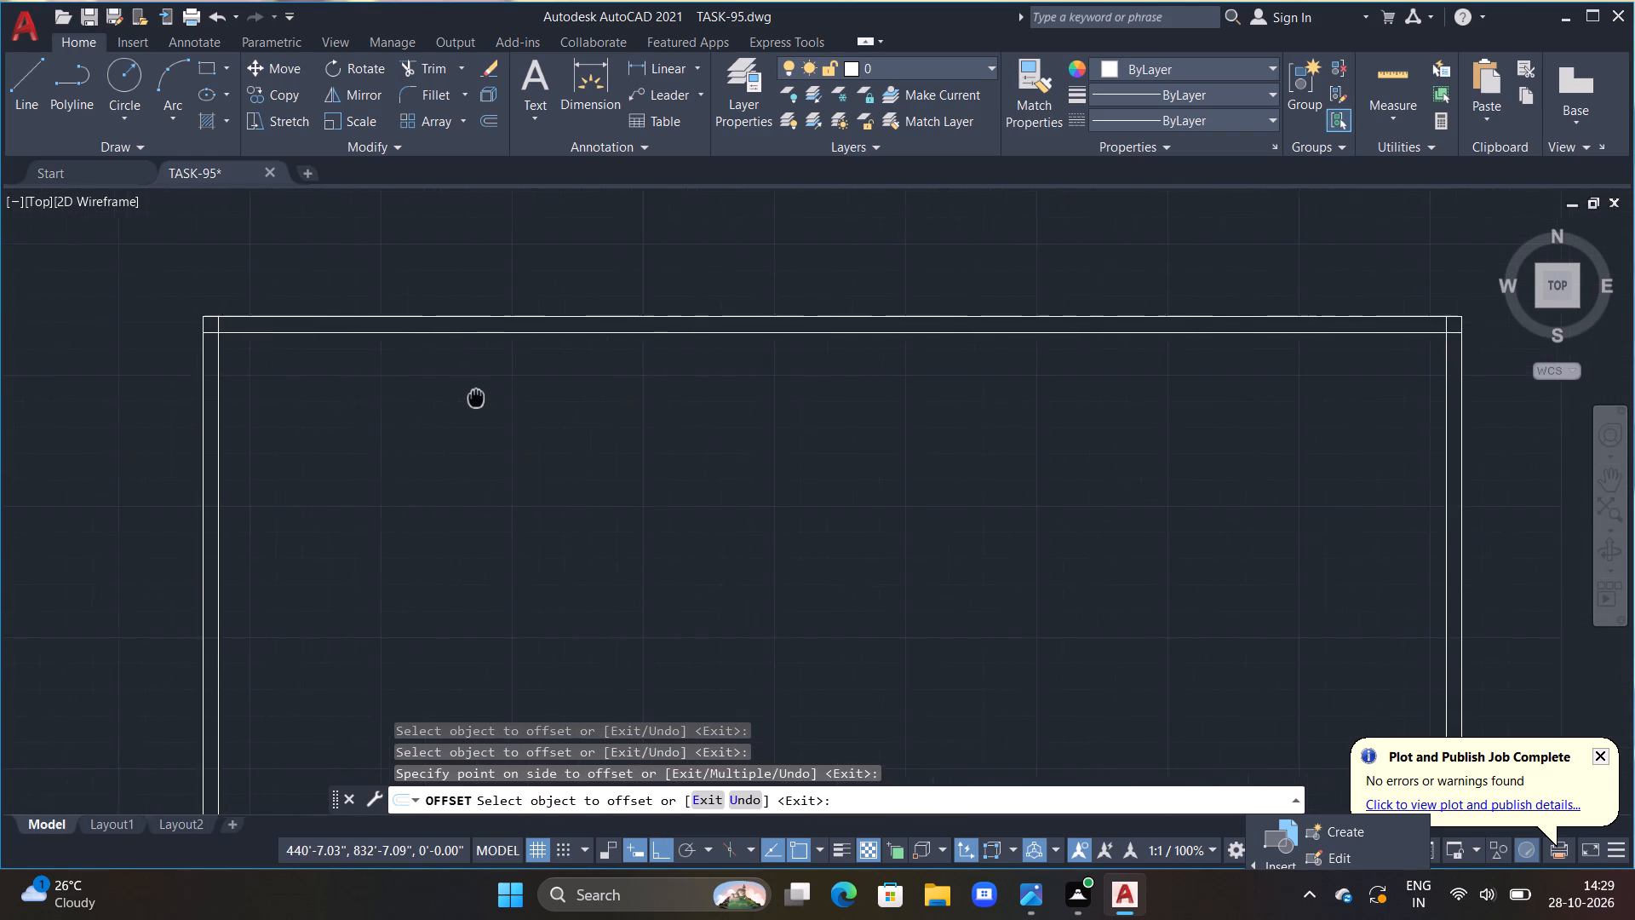
middle_drag(476, 397, 408, 385)
key(grave)
key(grave)
key(Escape)
key(Escape)
key(Escape)
key(Escape)
key(Escape)
key(Escape)
key(Escape)
key(Escape)
key(Escape)
key(Escape)
key(Escape)
key(Escape)
key(Escape)
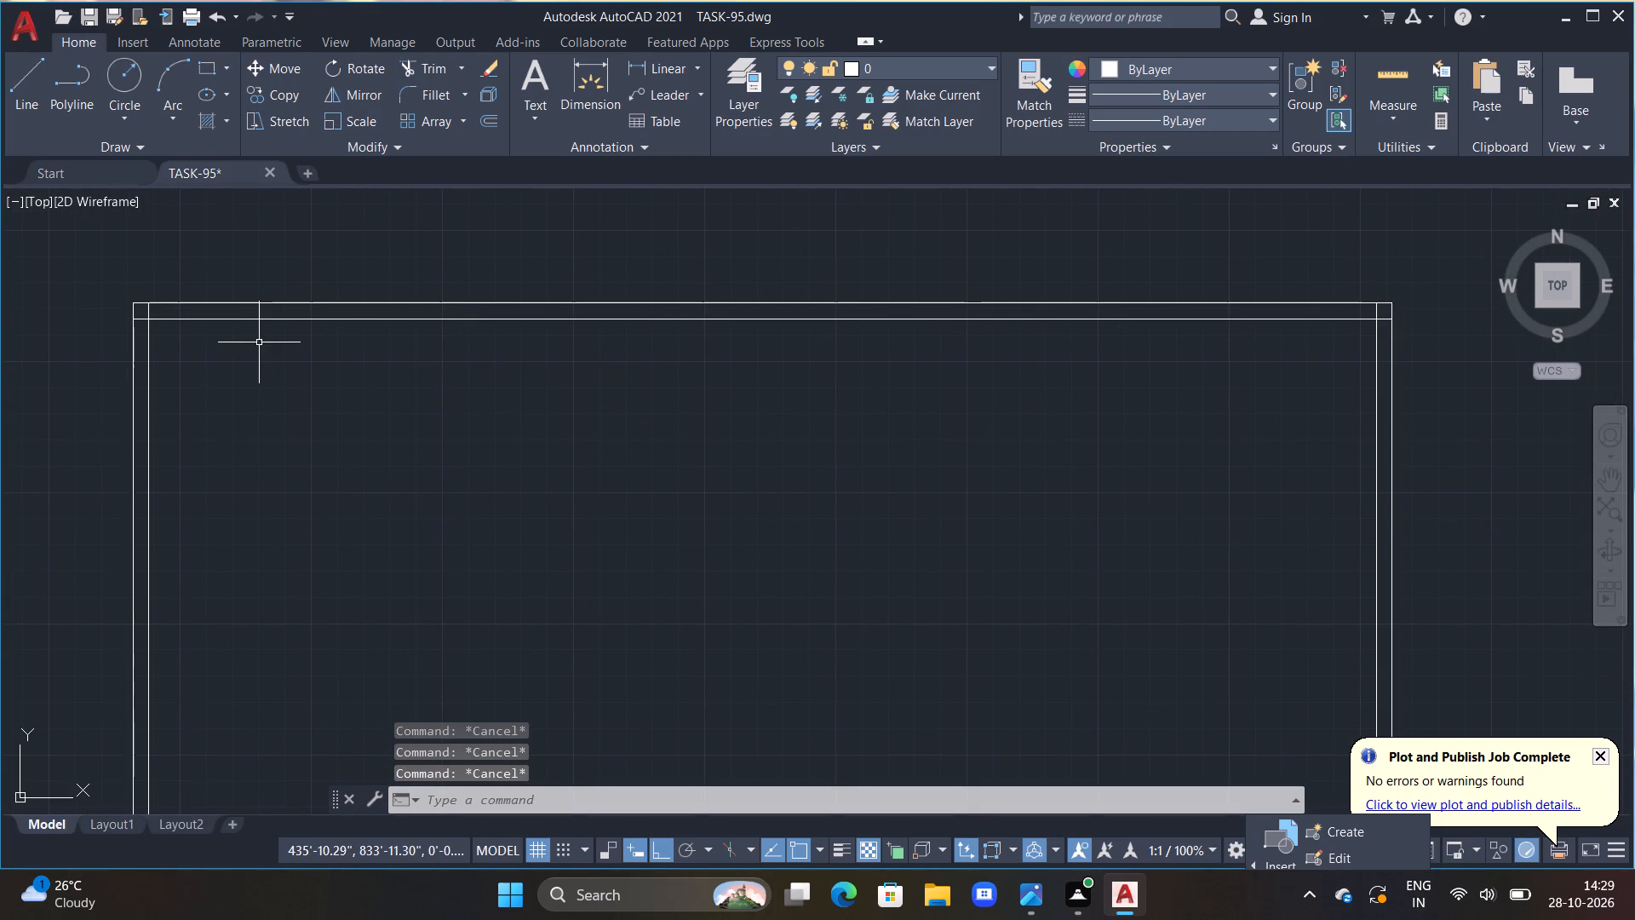
Trim the overlapping ends of the inner wall lines at the two upper corners of the outline.
key(t)
key(r)
key(space)
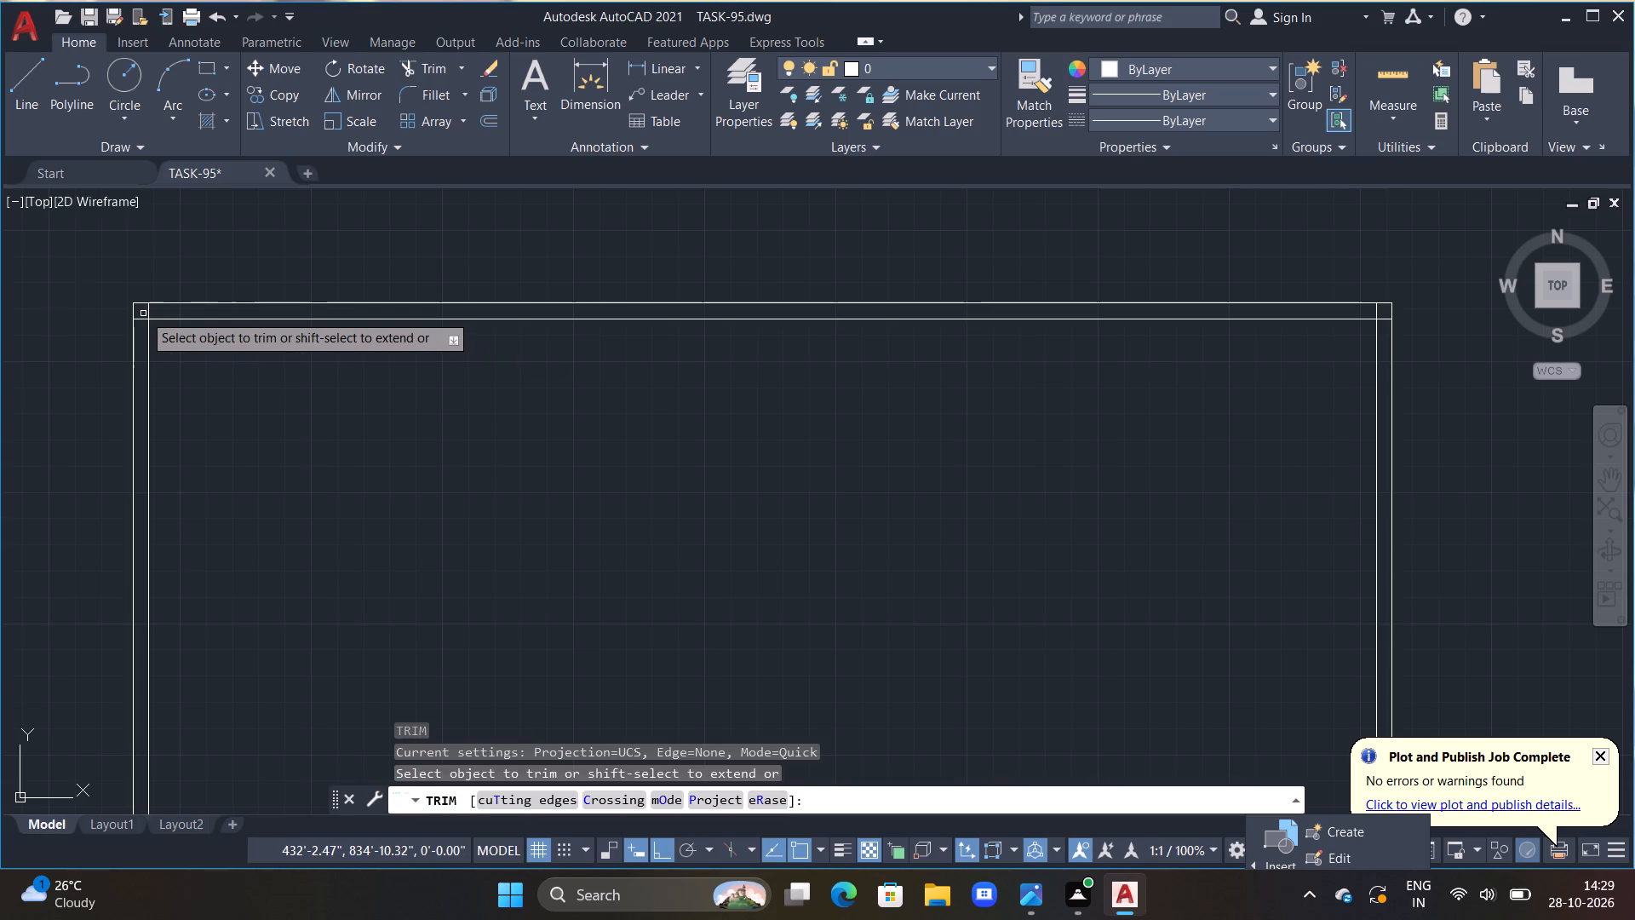
click(143, 317)
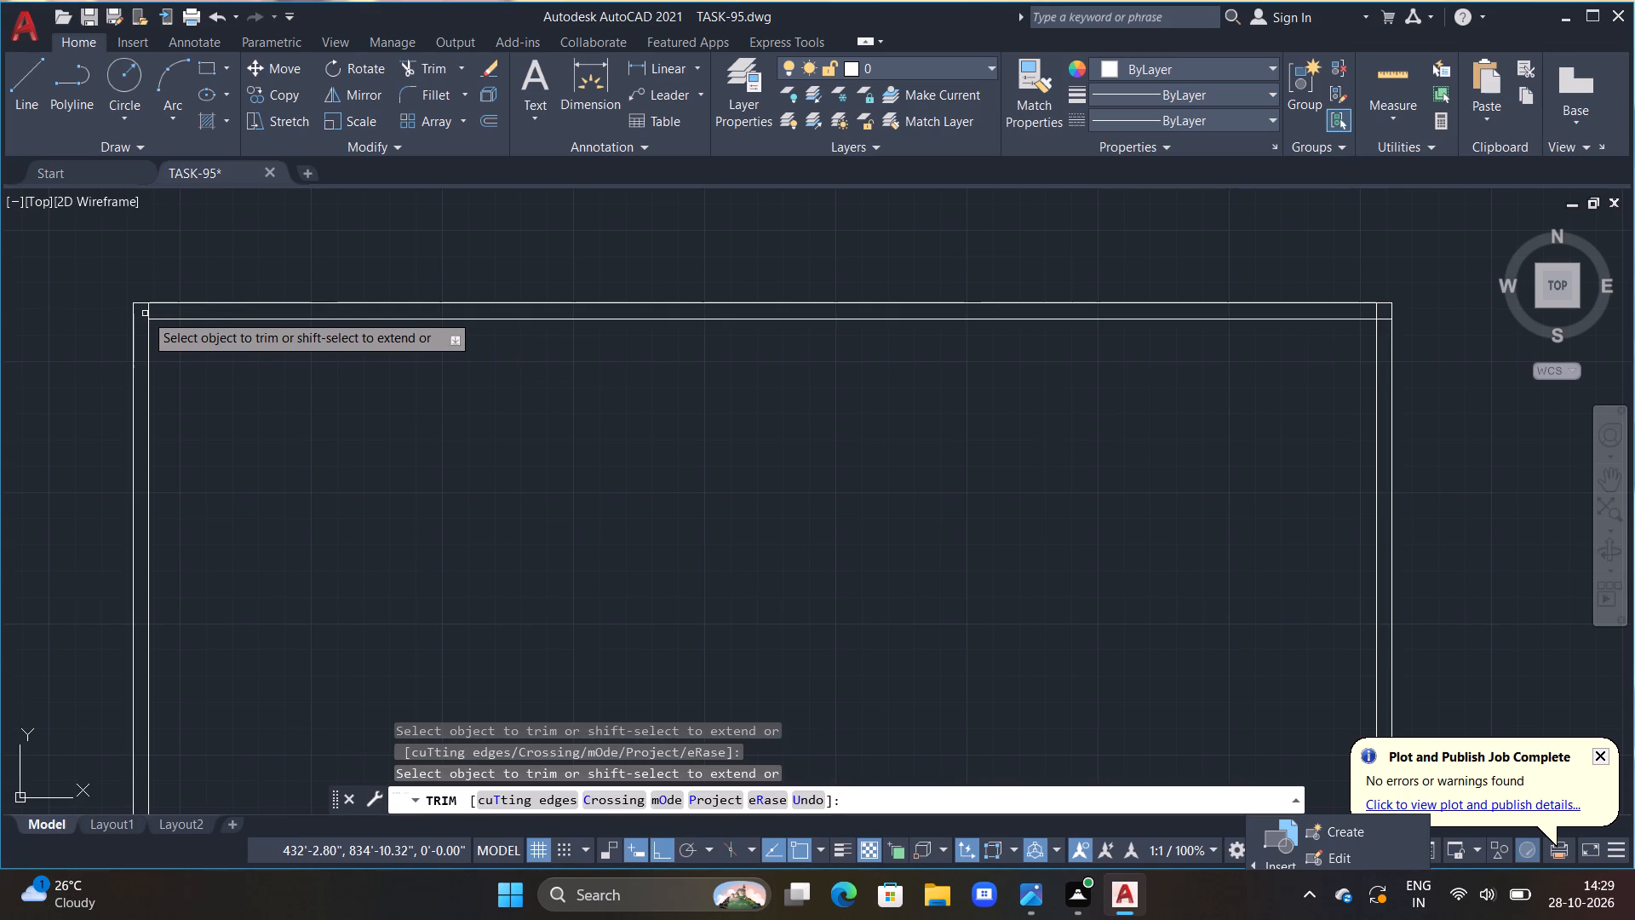
click(147, 311)
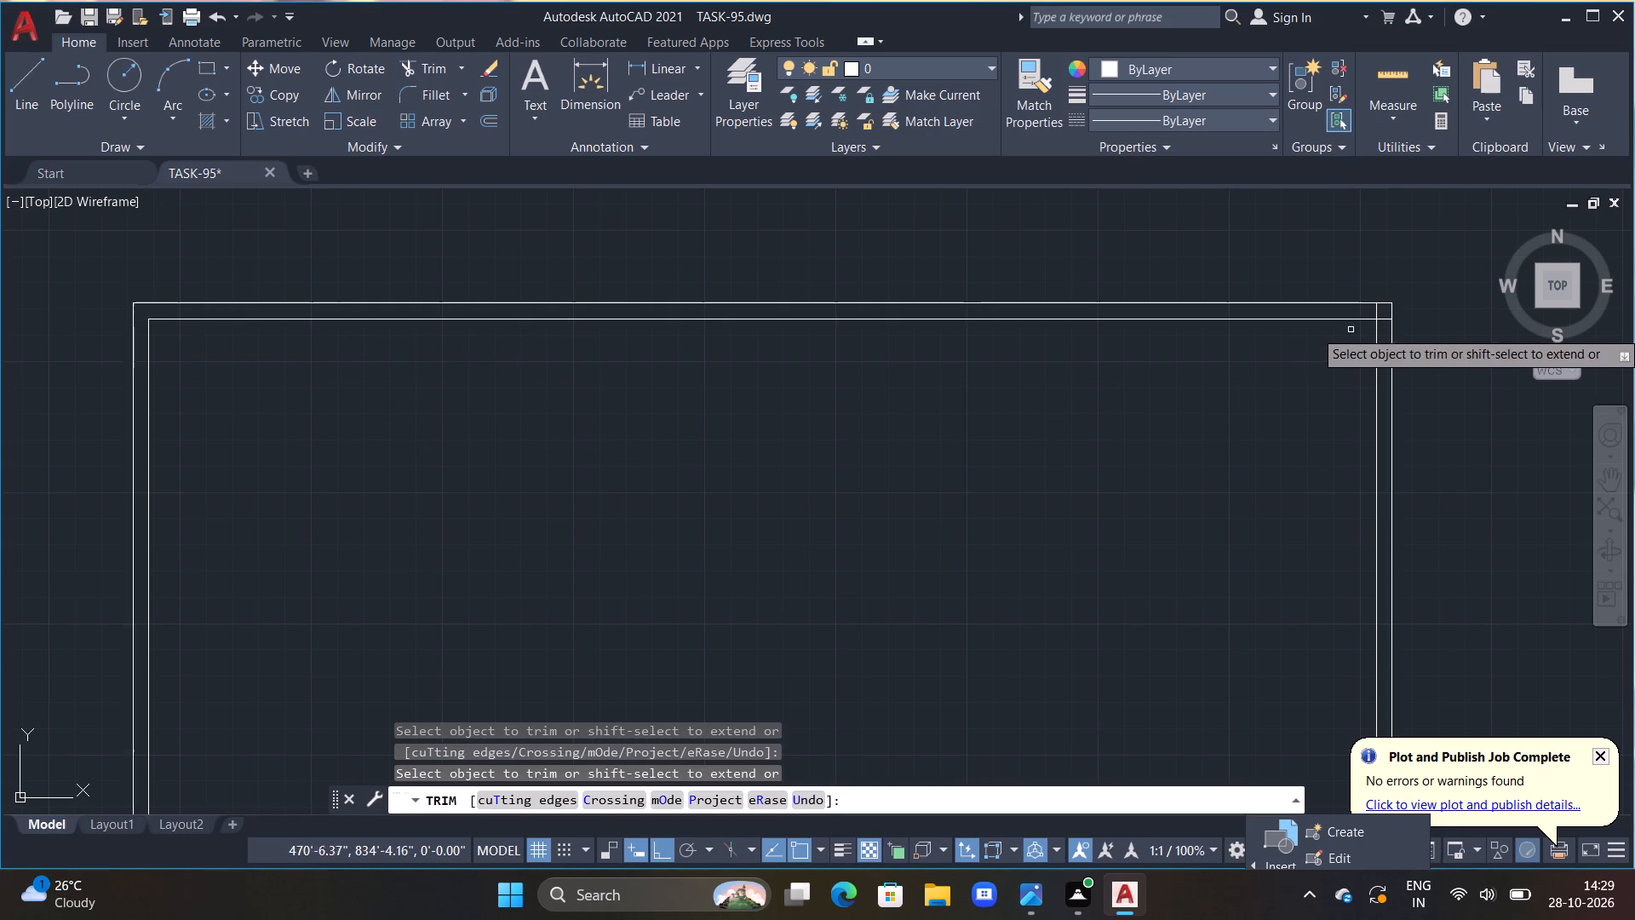
click(1385, 321)
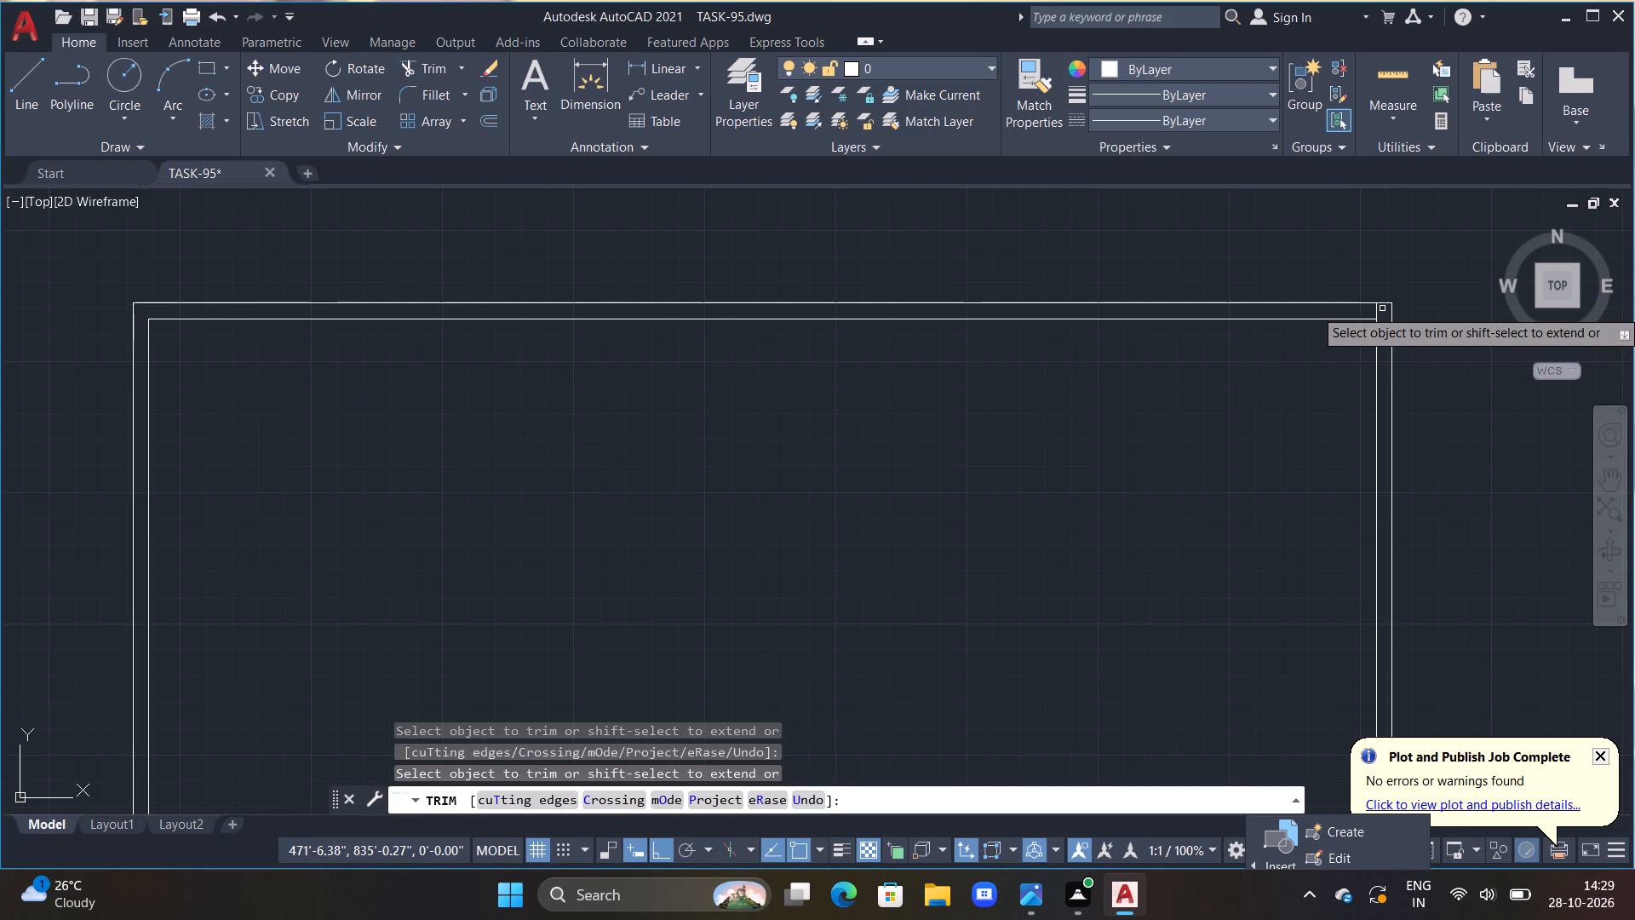
click(1376, 308)
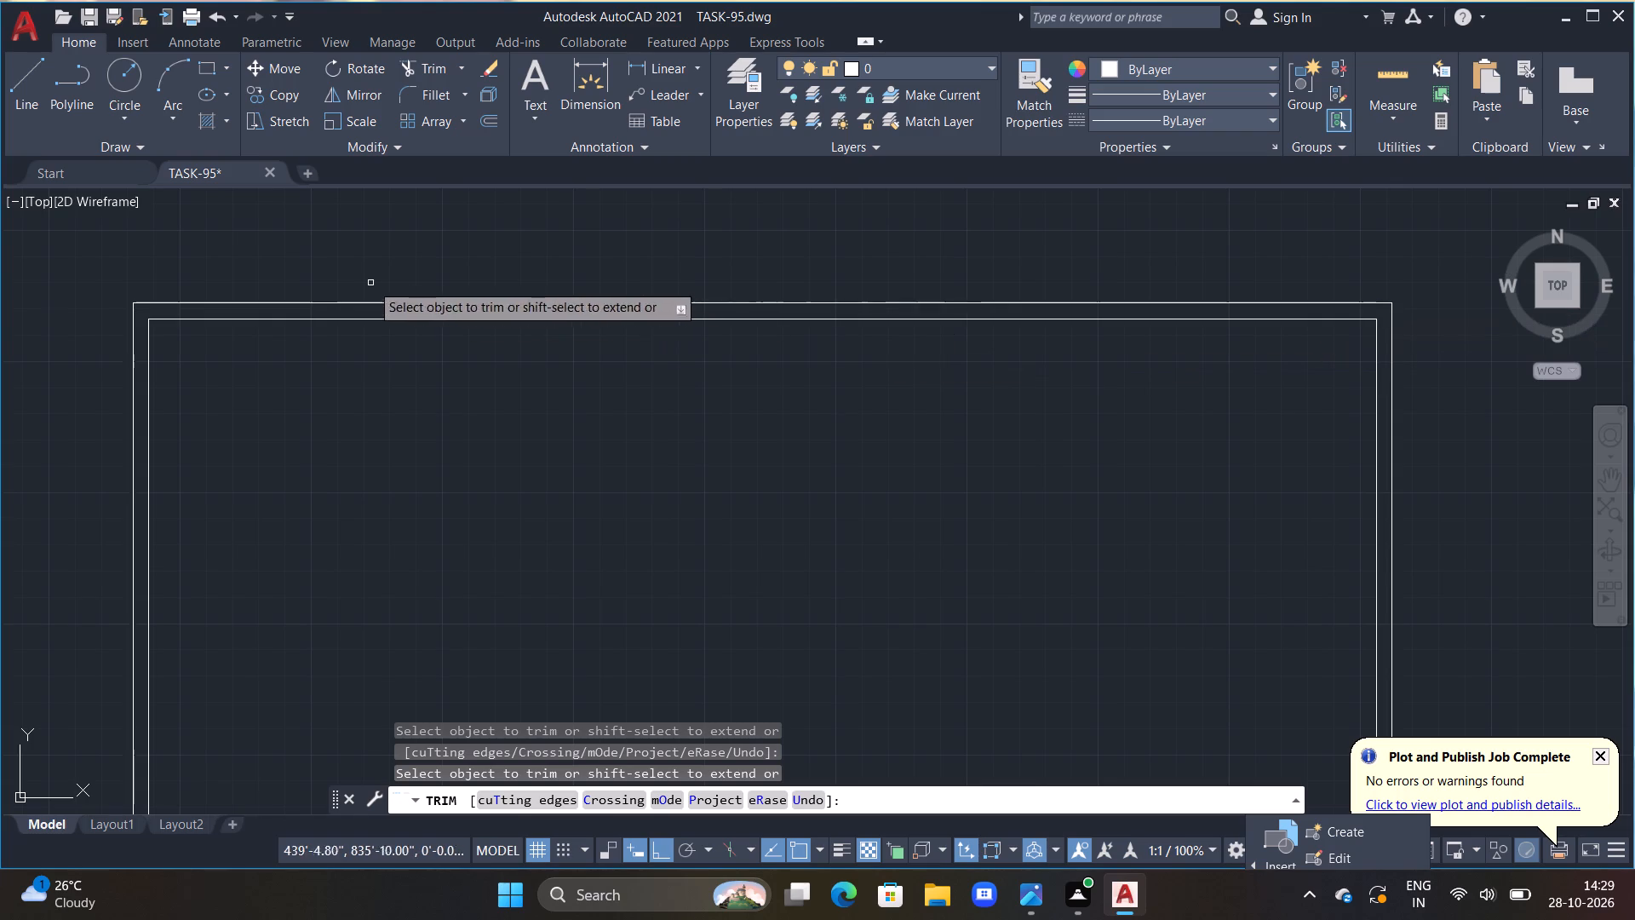
key(Escape)
key(Escape)
key(Escape)
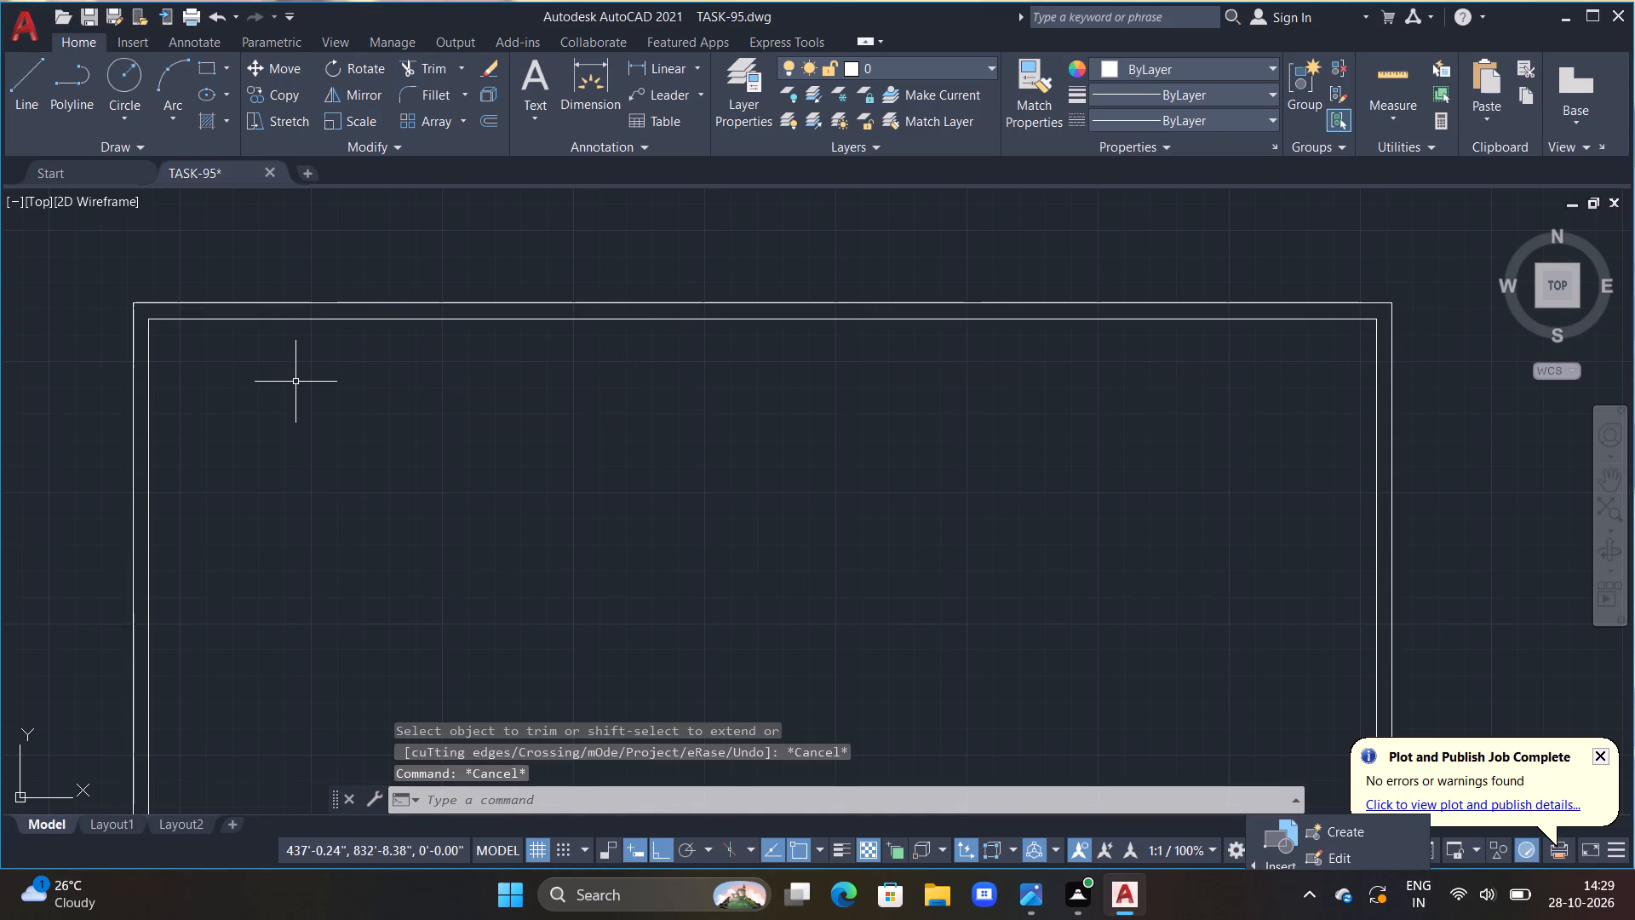
key(Escape)
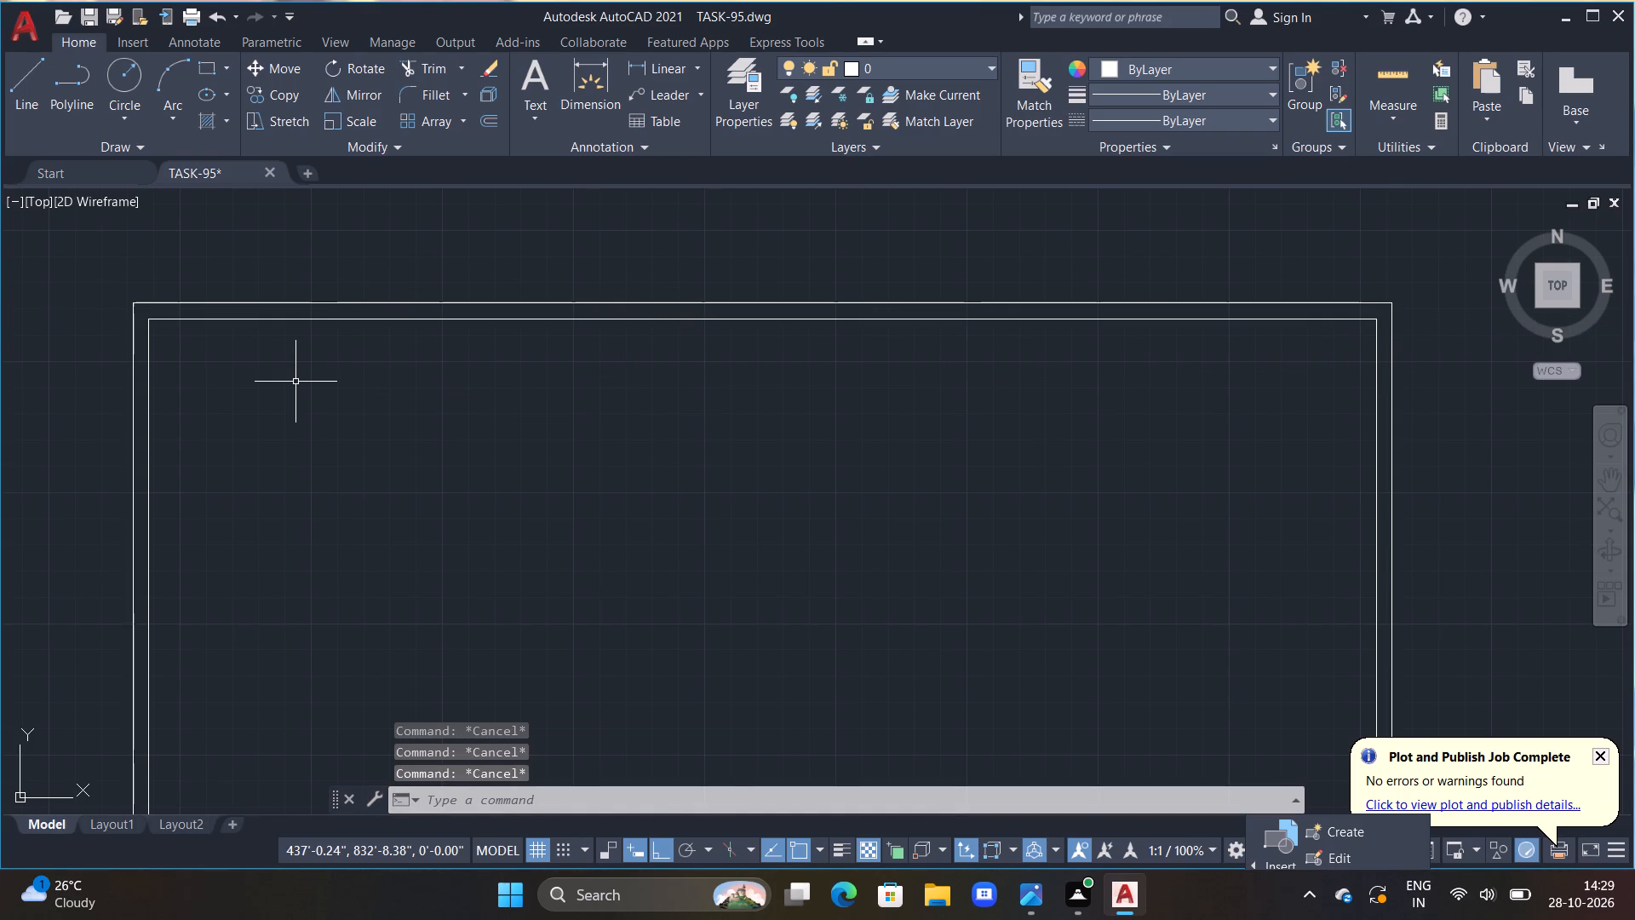
key(Escape)
Create the first vertical partition by offsetting the left wall's inner line 4'2" inward and that copy another 6" to the right.
text(OFF)
key(space)
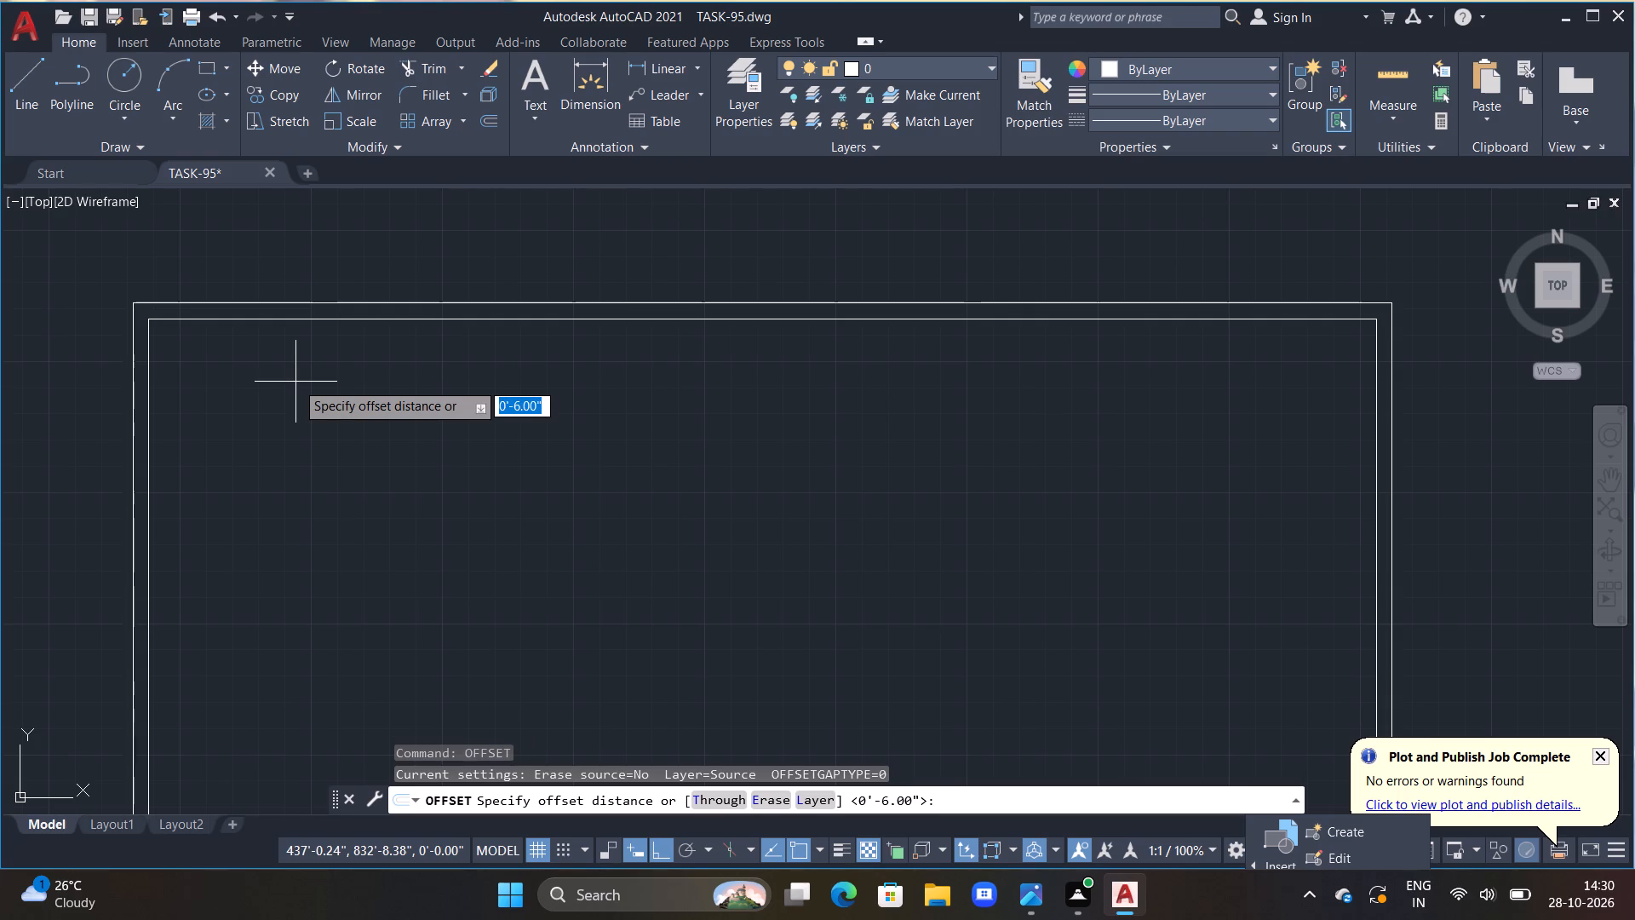
text(4'2)
key(shift+quotedbl)
key(Return)
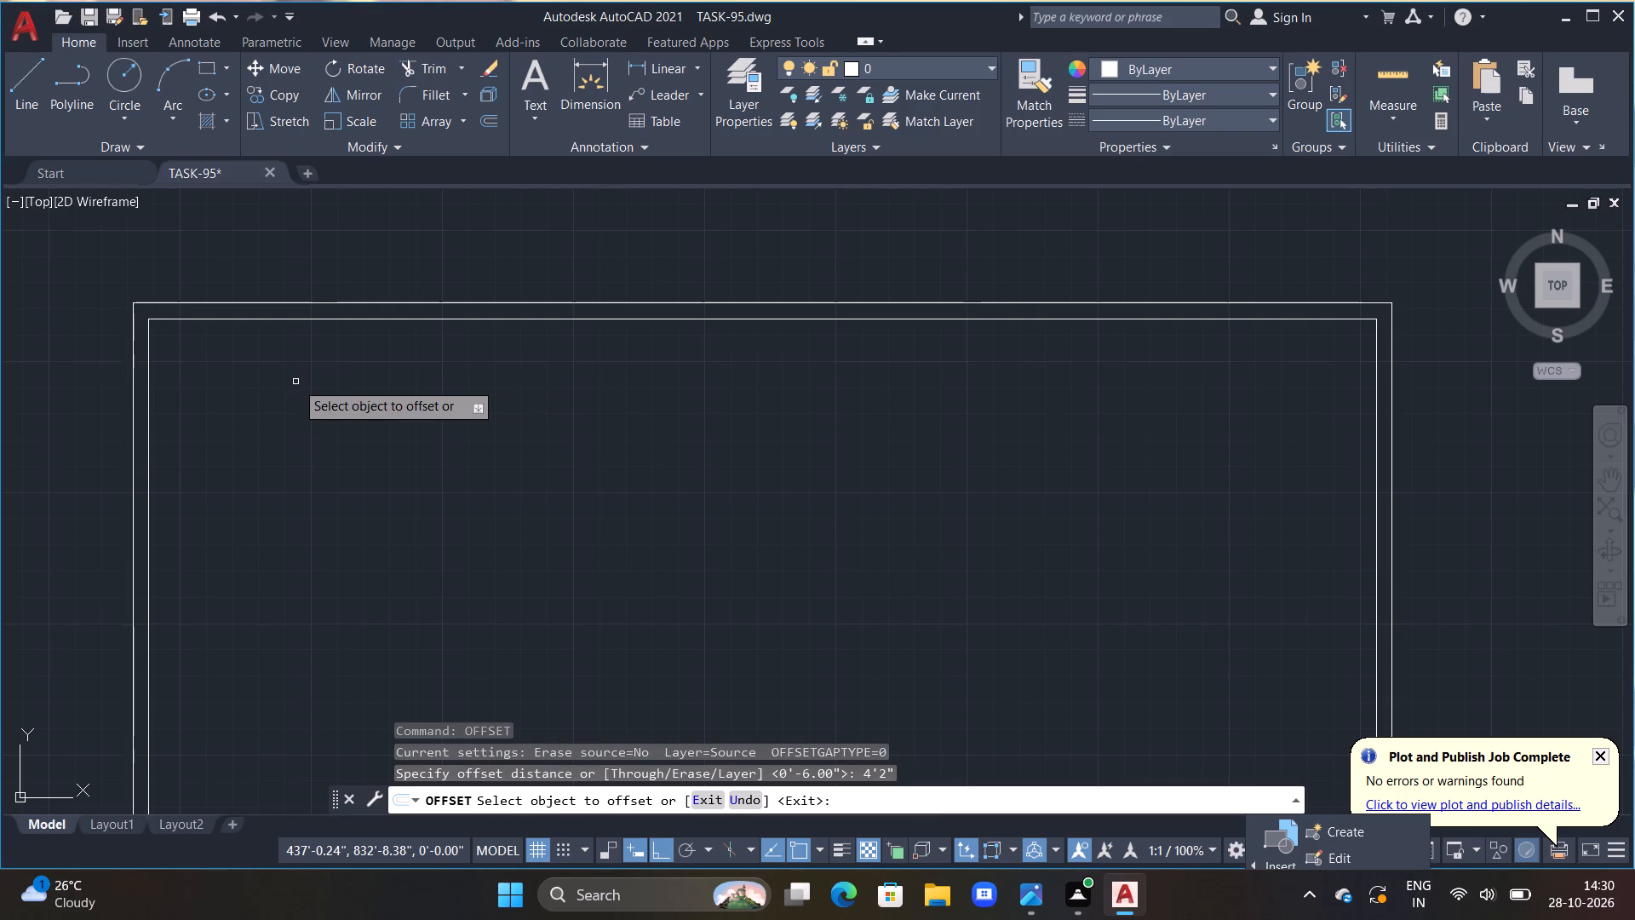
click(145, 374)
click(148, 371)
click(260, 432)
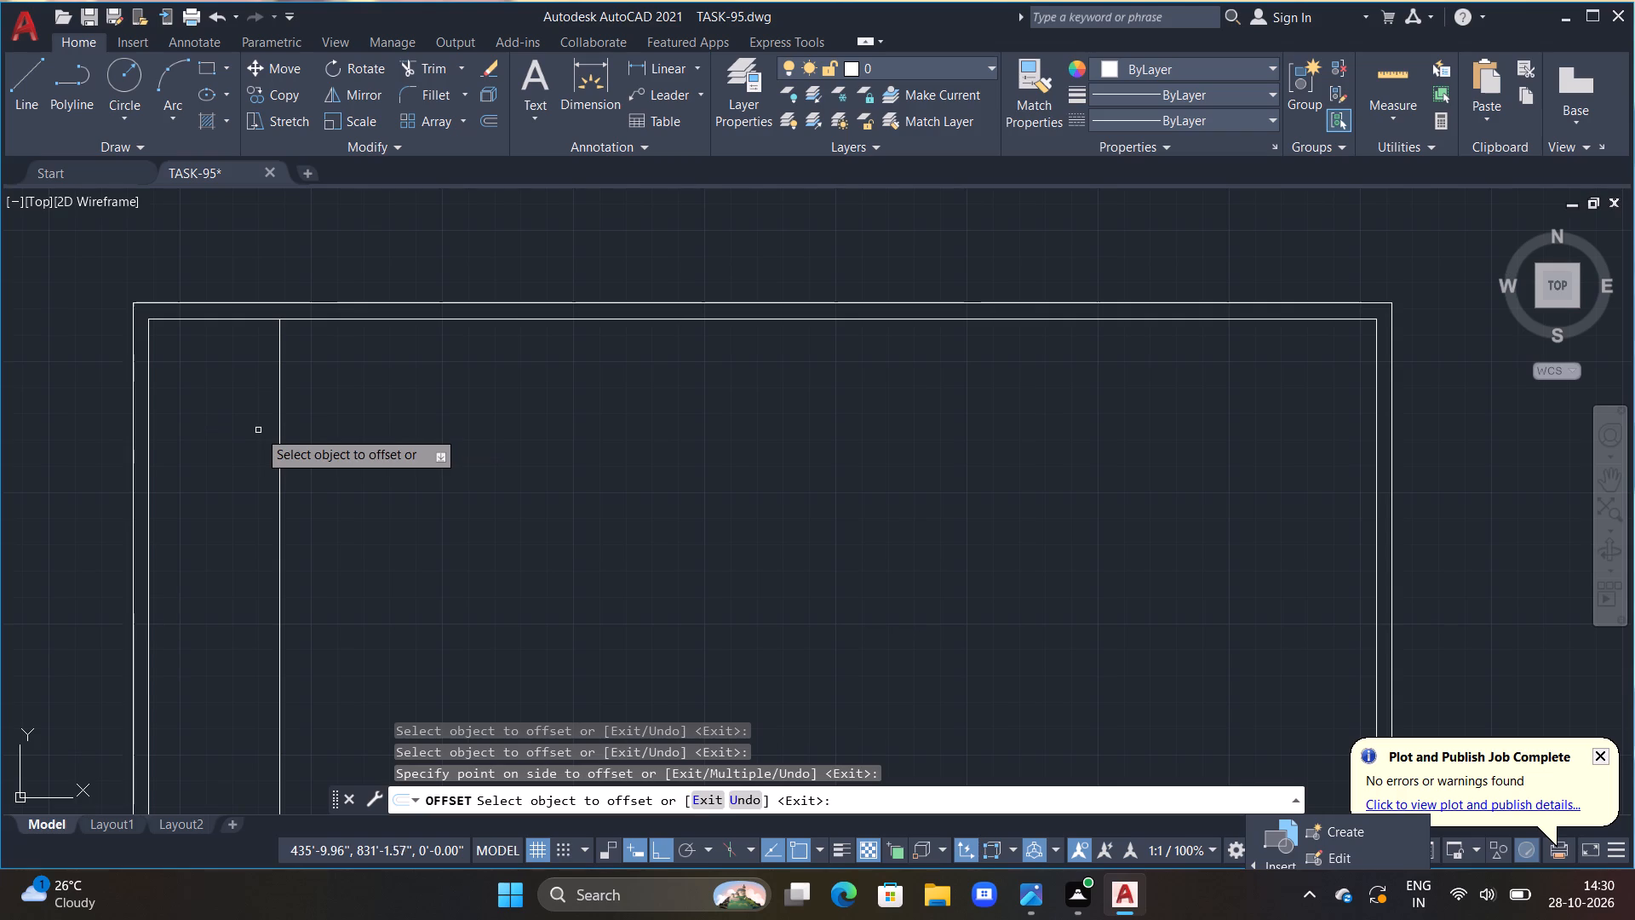
drag(282, 440, 307, 455)
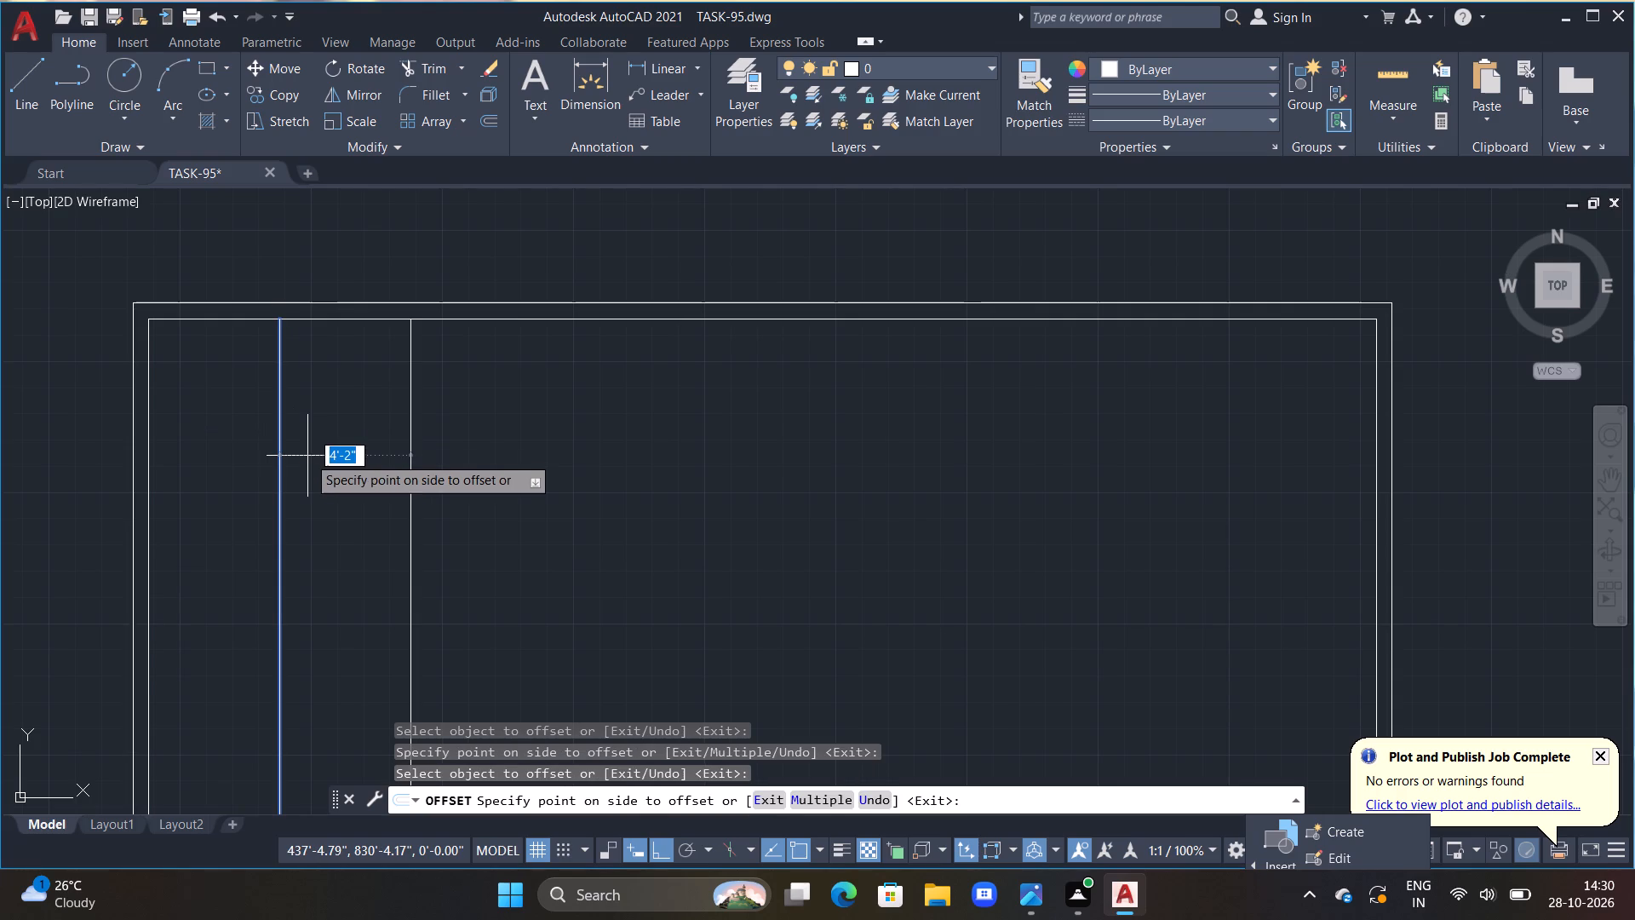
text(6")
key(Return)
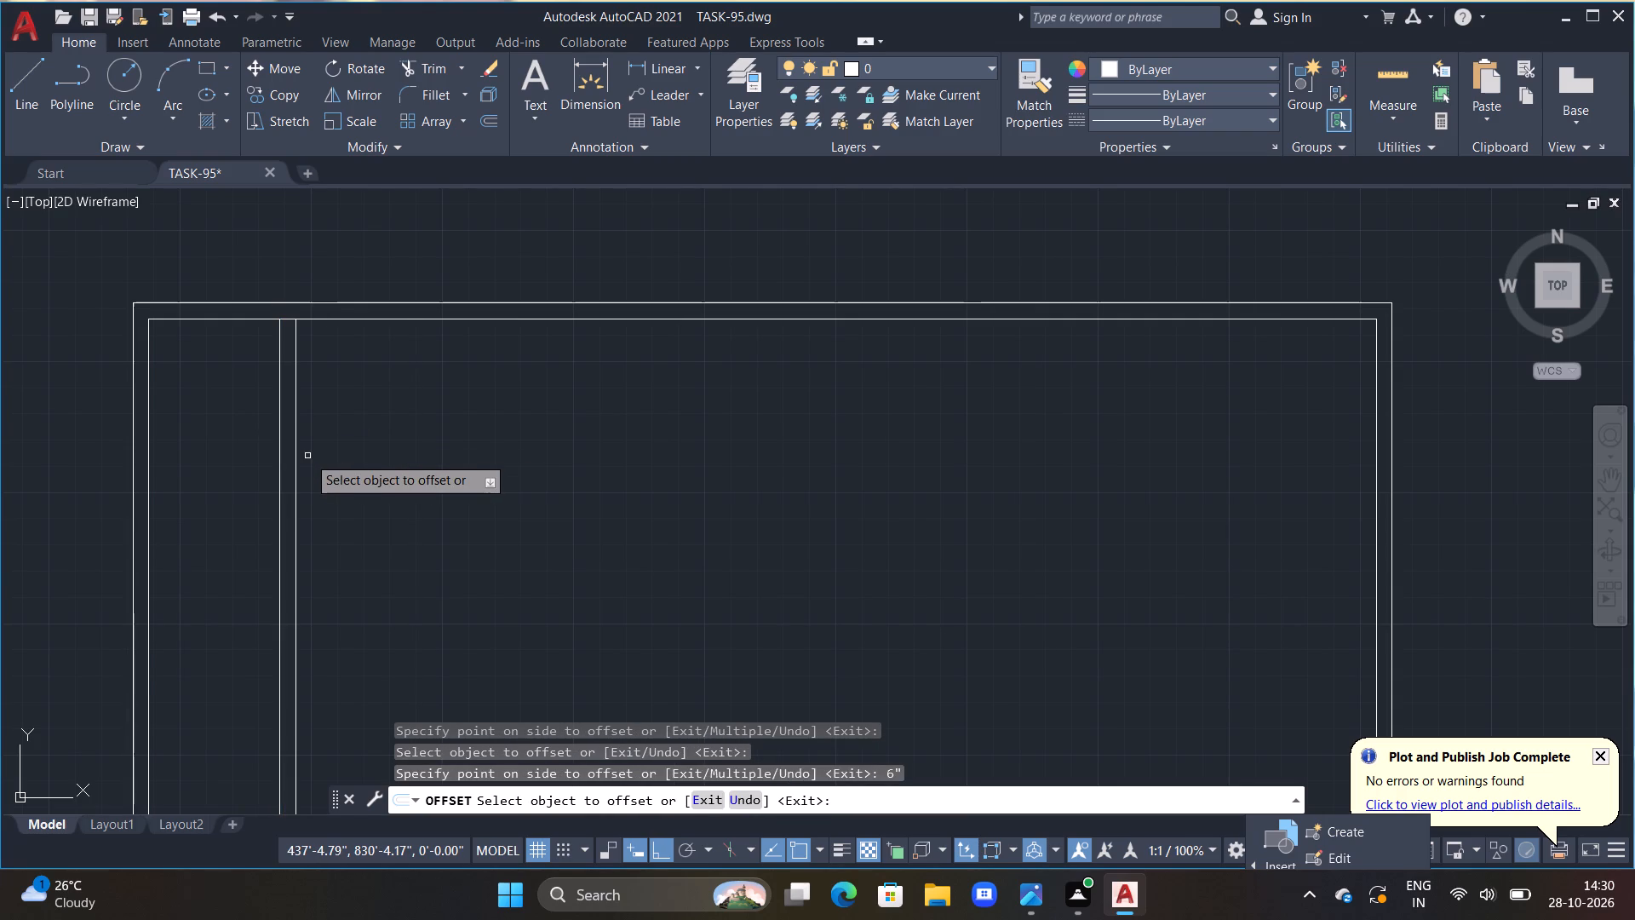
Create a second vertical partition by offsetting the first partition's right line 6'7" to the right and that copy another 6".
drag(296, 449, 309, 451)
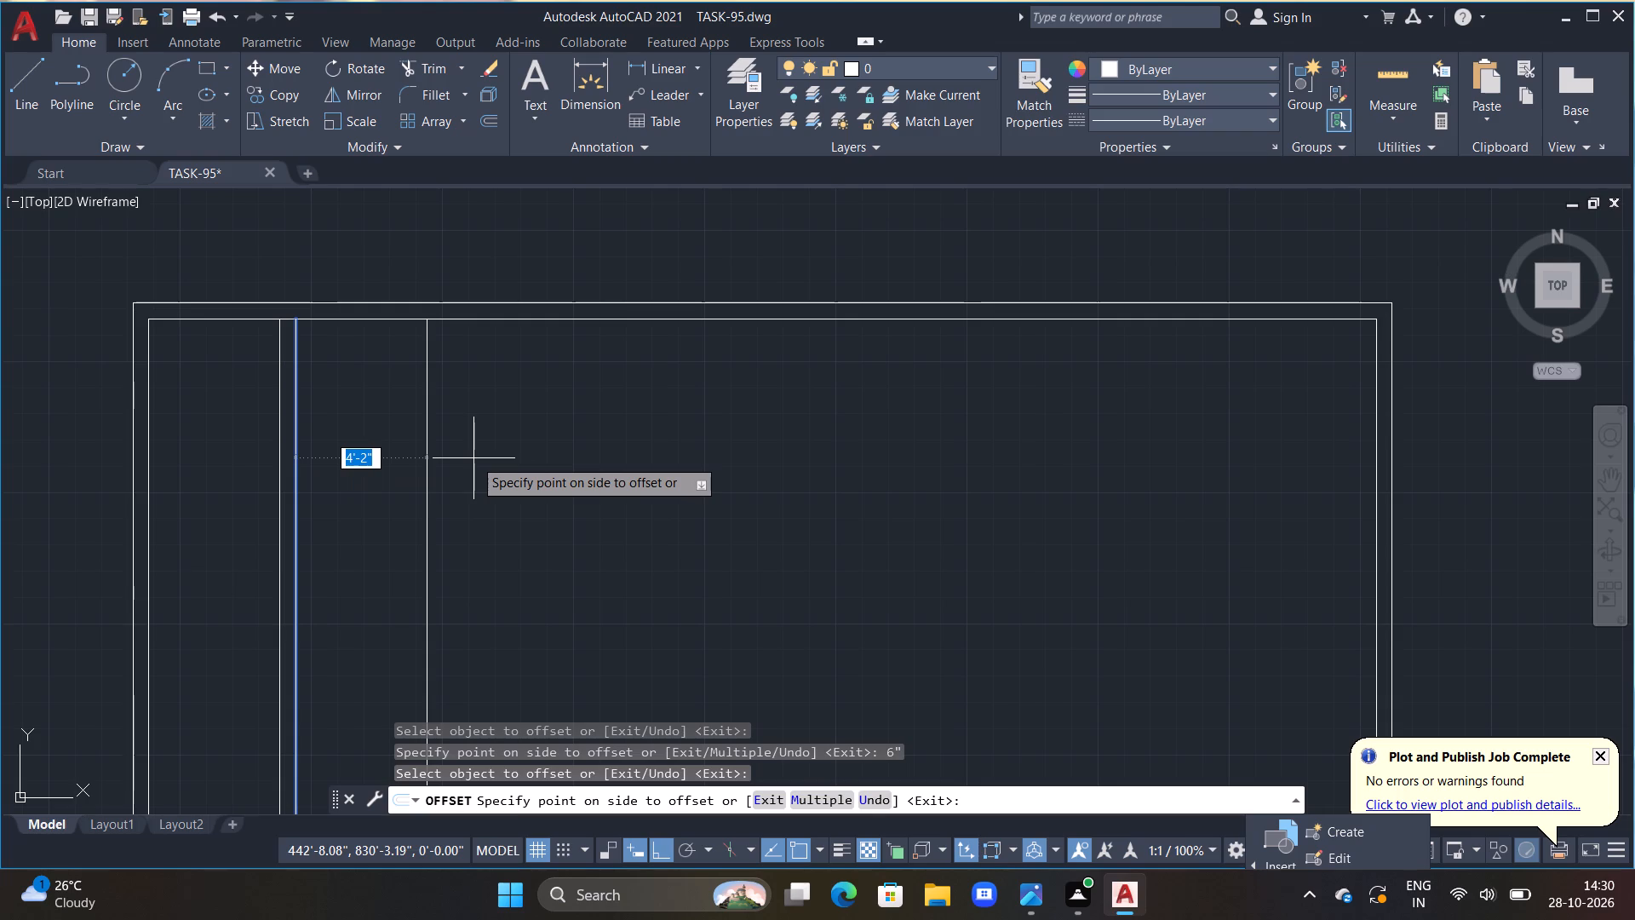
text(6'7")
key(Return)
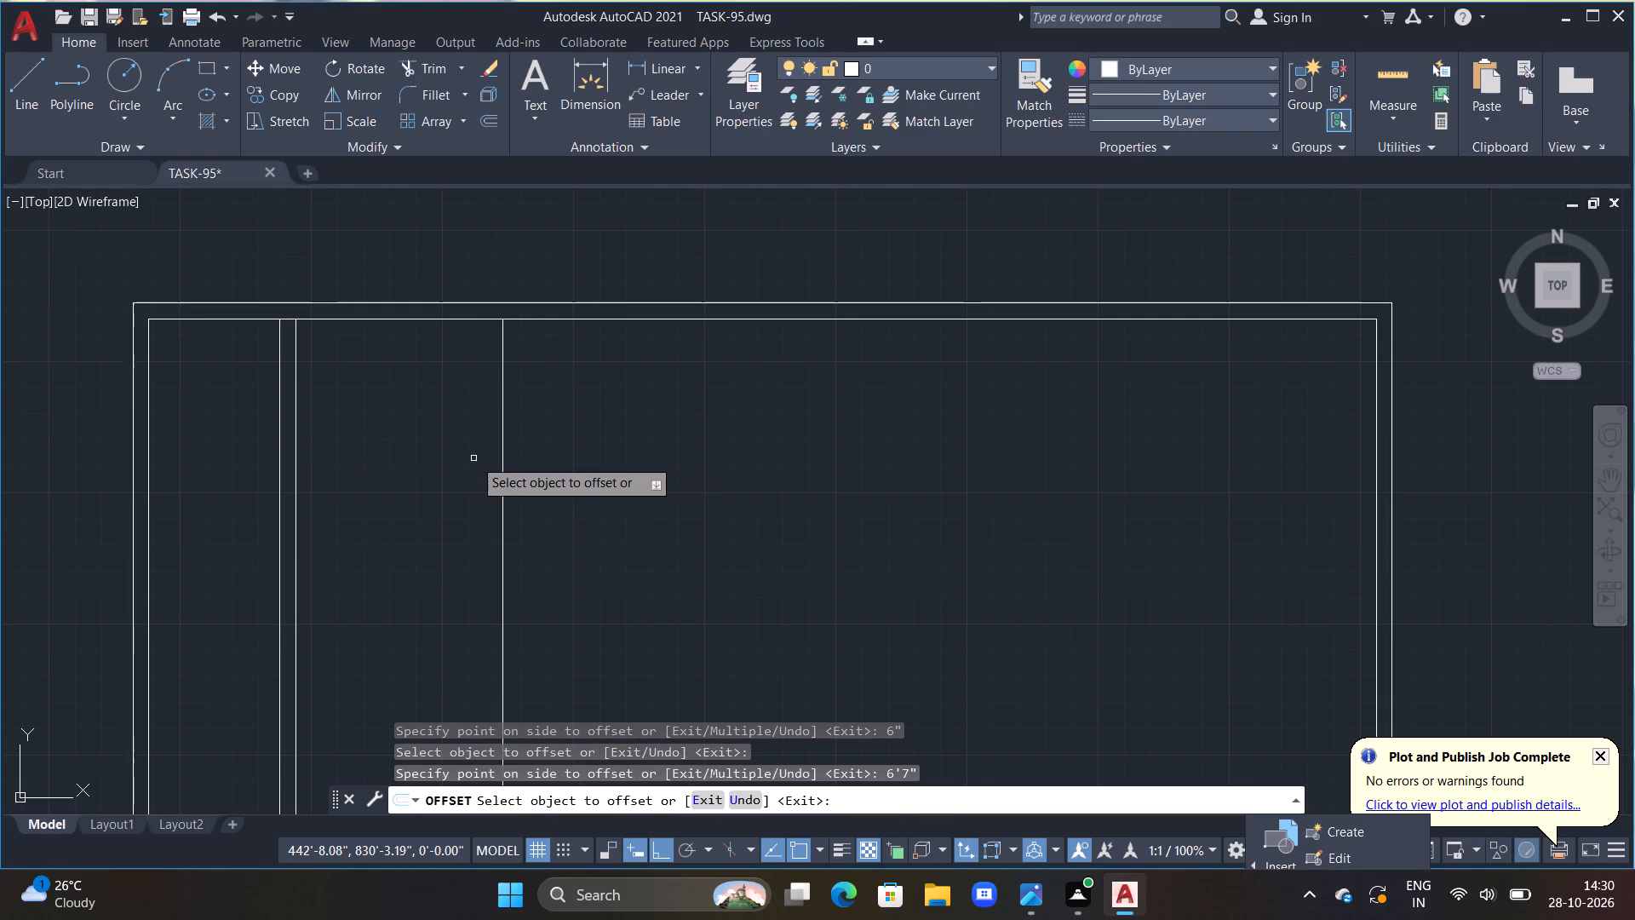
click(502, 422)
text(6")
key(Return)
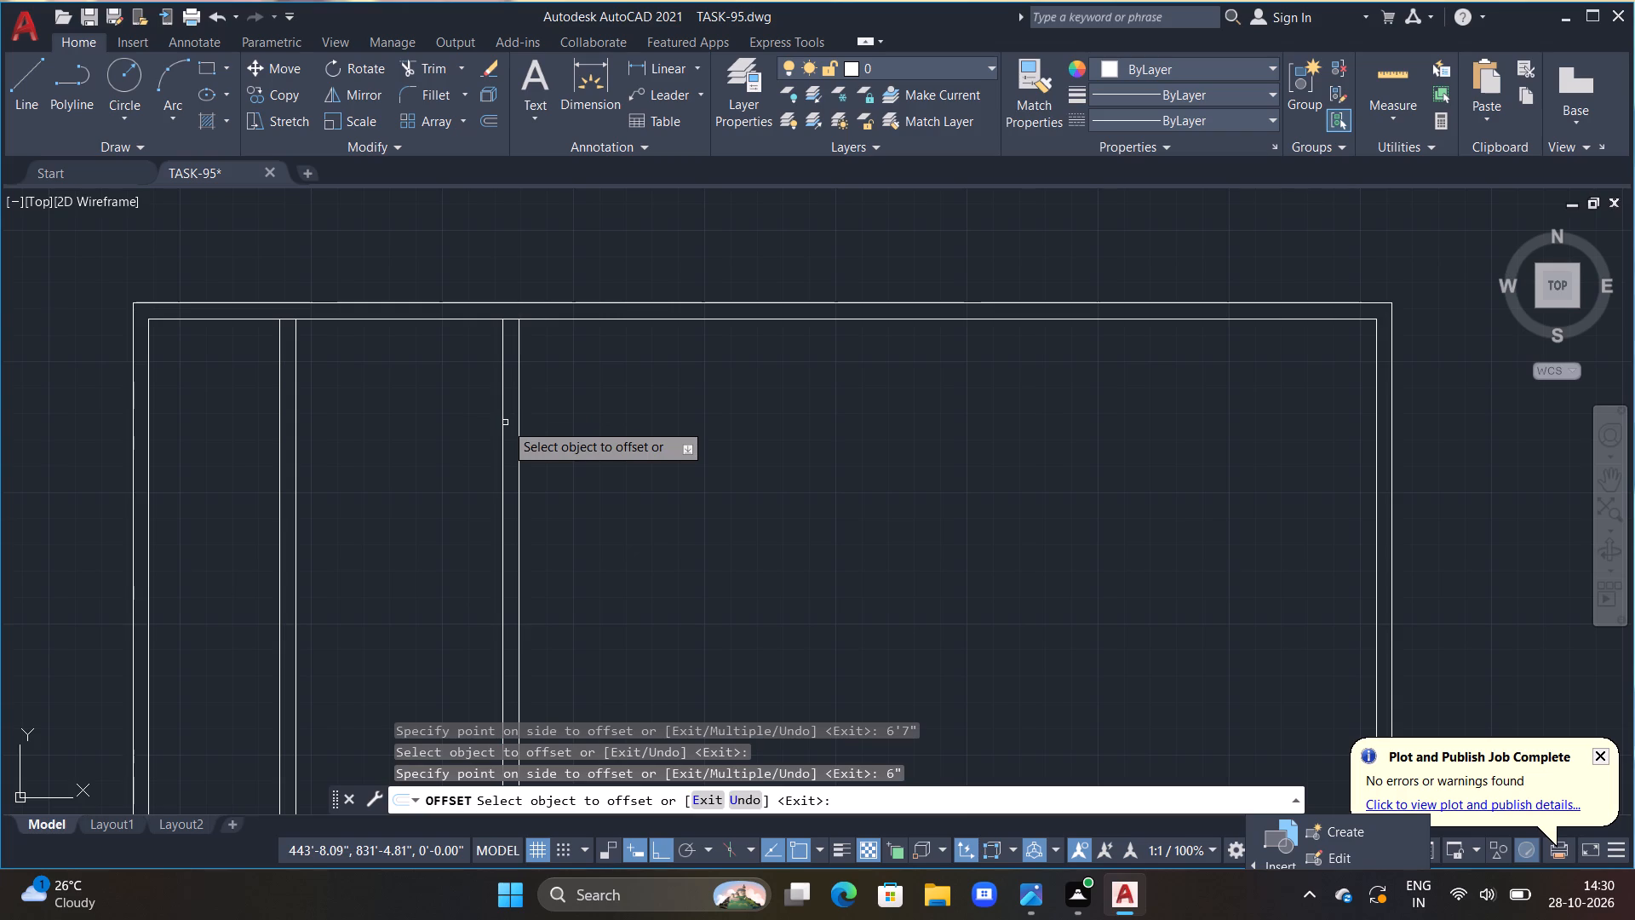
Create a third vertical partition by offsetting the second partition's right line 14'5" to the right and that copy another 6".
drag(517, 424, 527, 423)
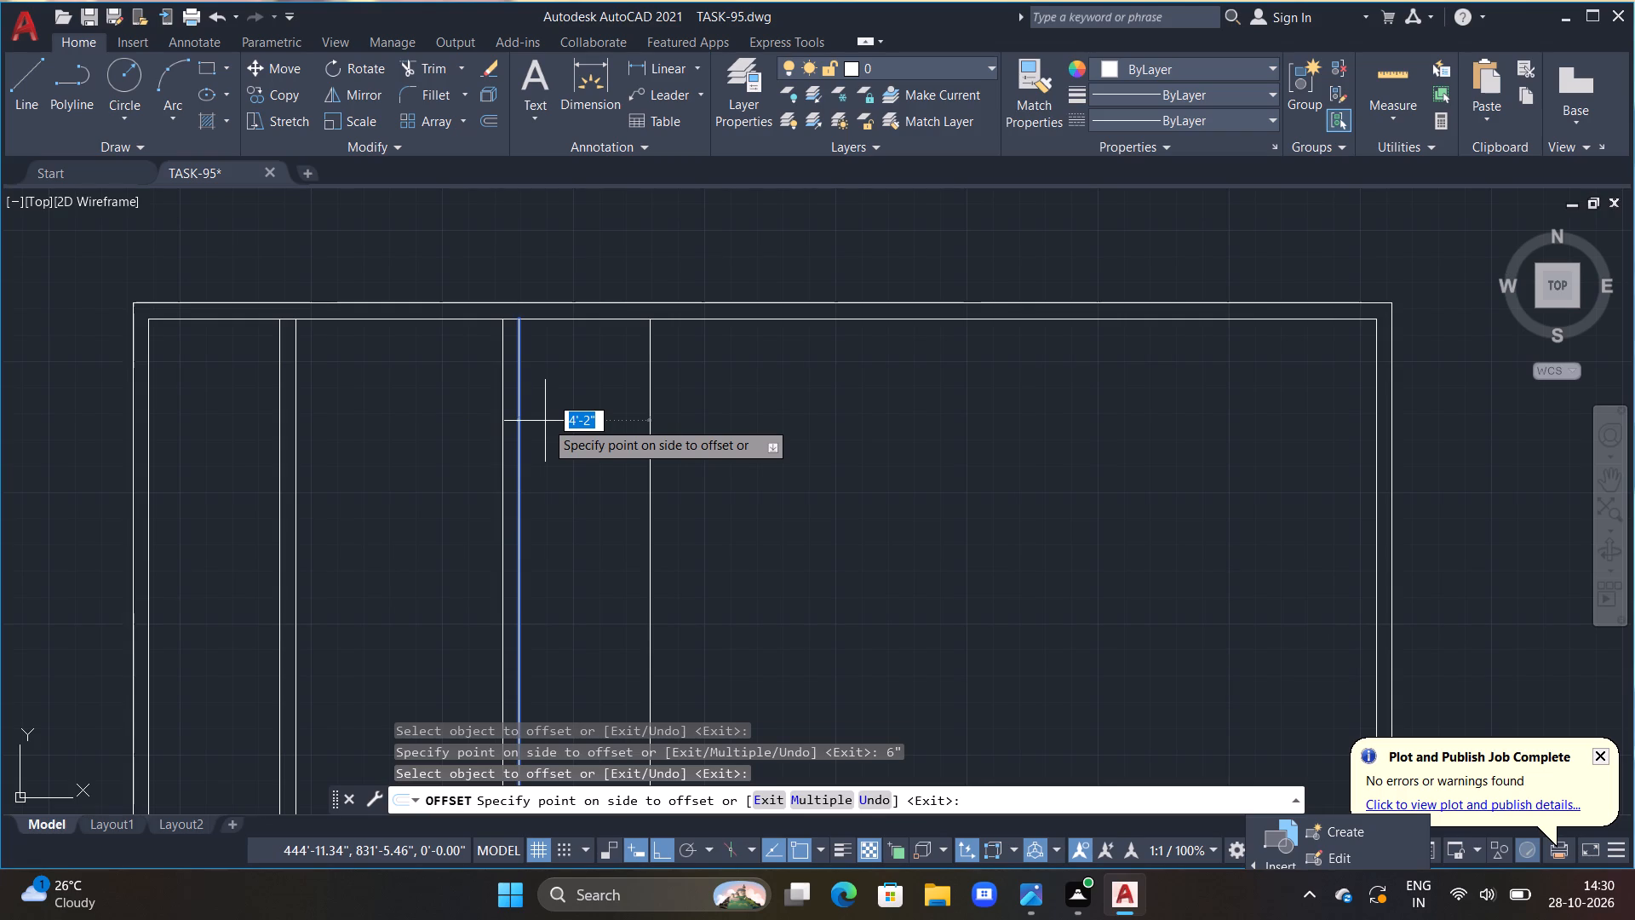
text(14)
text(45)
key(BackSpace)
key(BackSpace)
text('5")
key(Return)
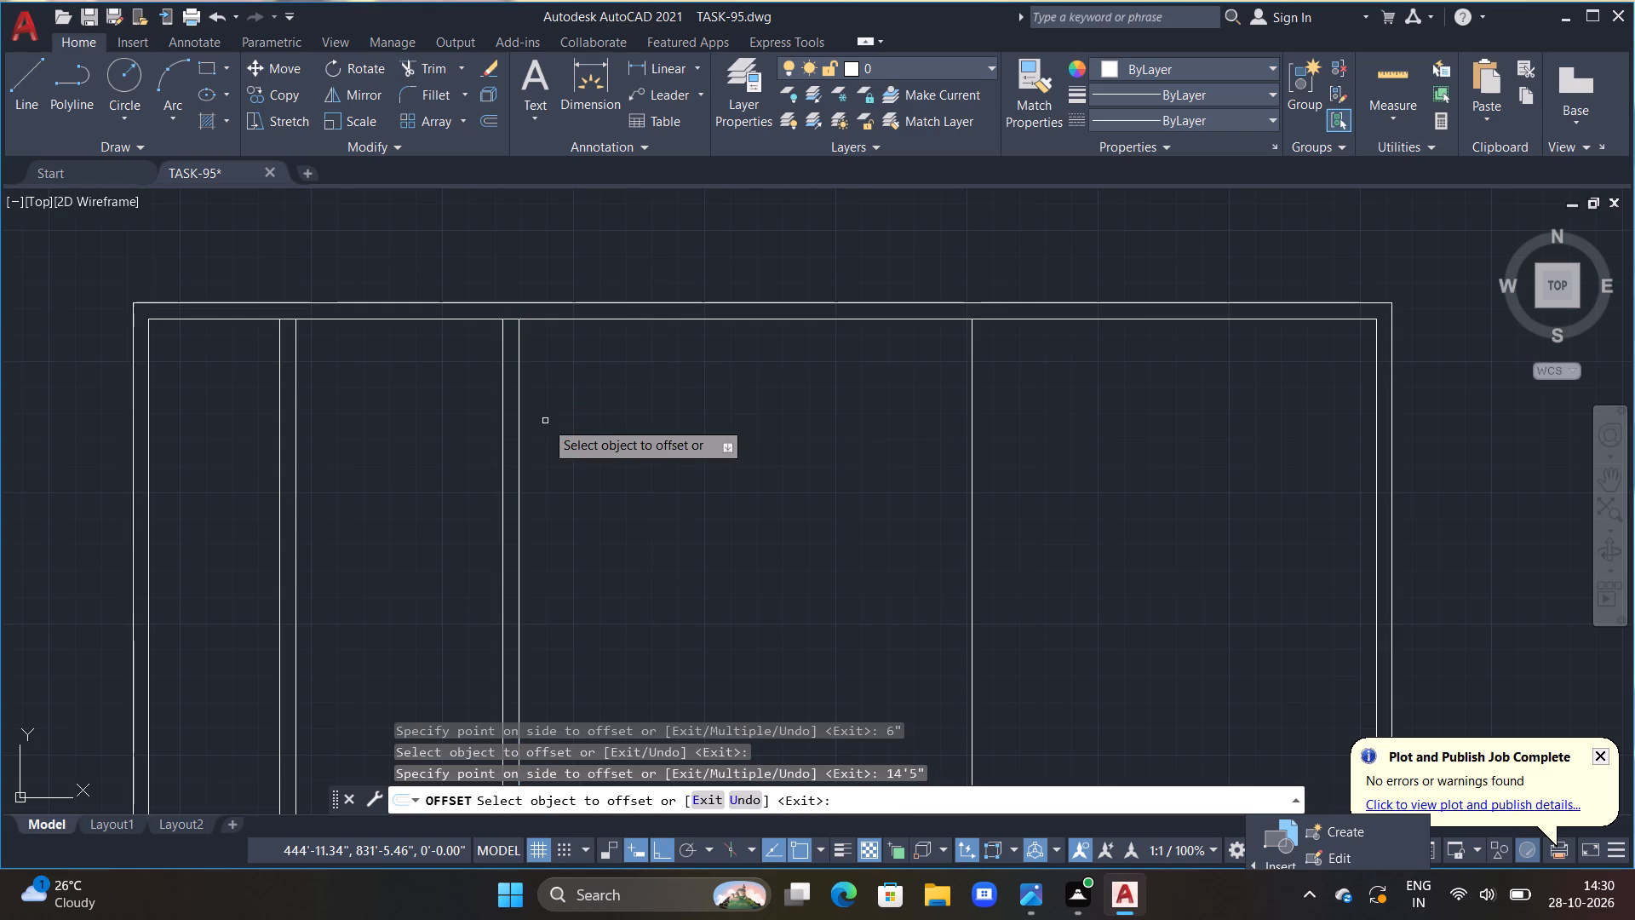
click(969, 414)
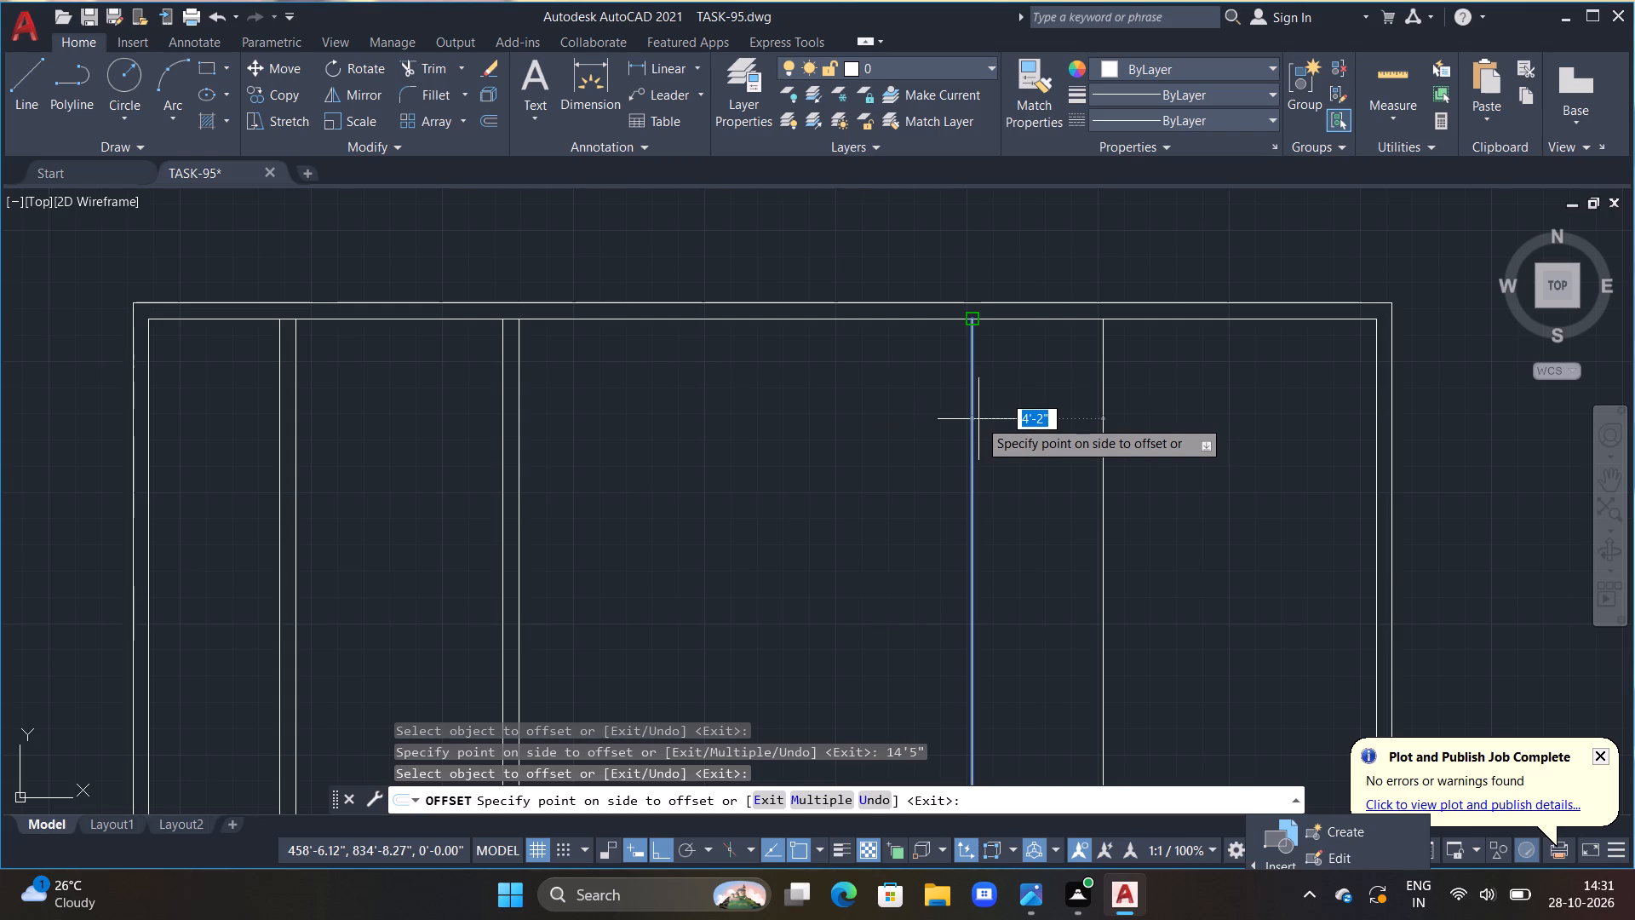
text(6")
key(Return)
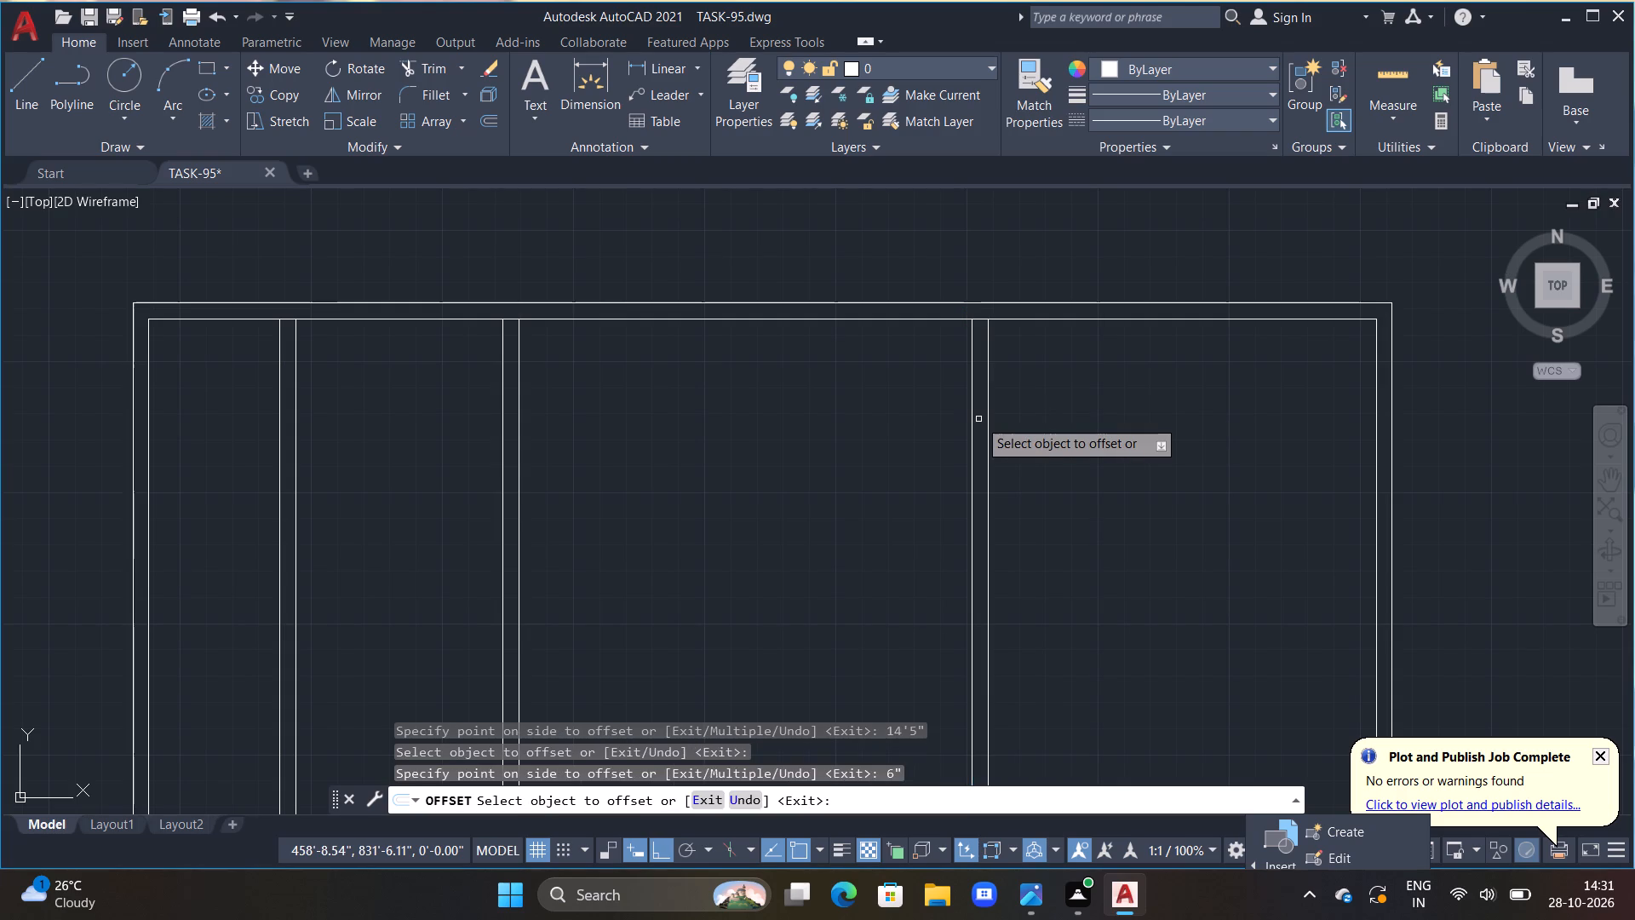
Create a fourth vertical partition by offsetting the third partition's right line 6'11" to the right and that copy another 6".
drag(987, 412, 1025, 428)
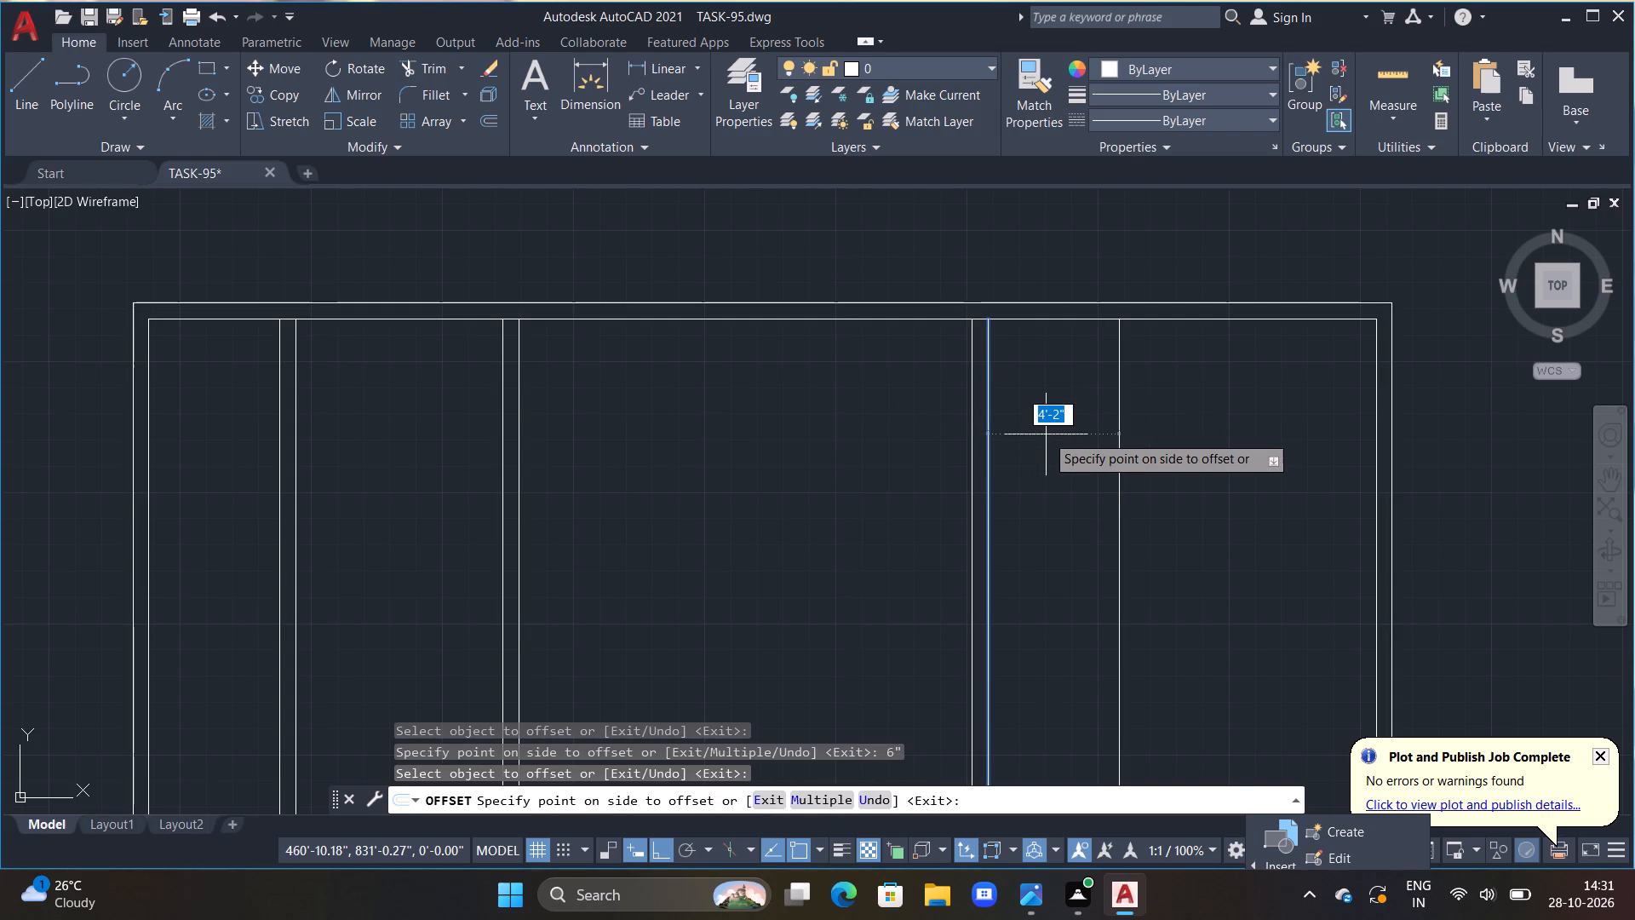
text(6'11)
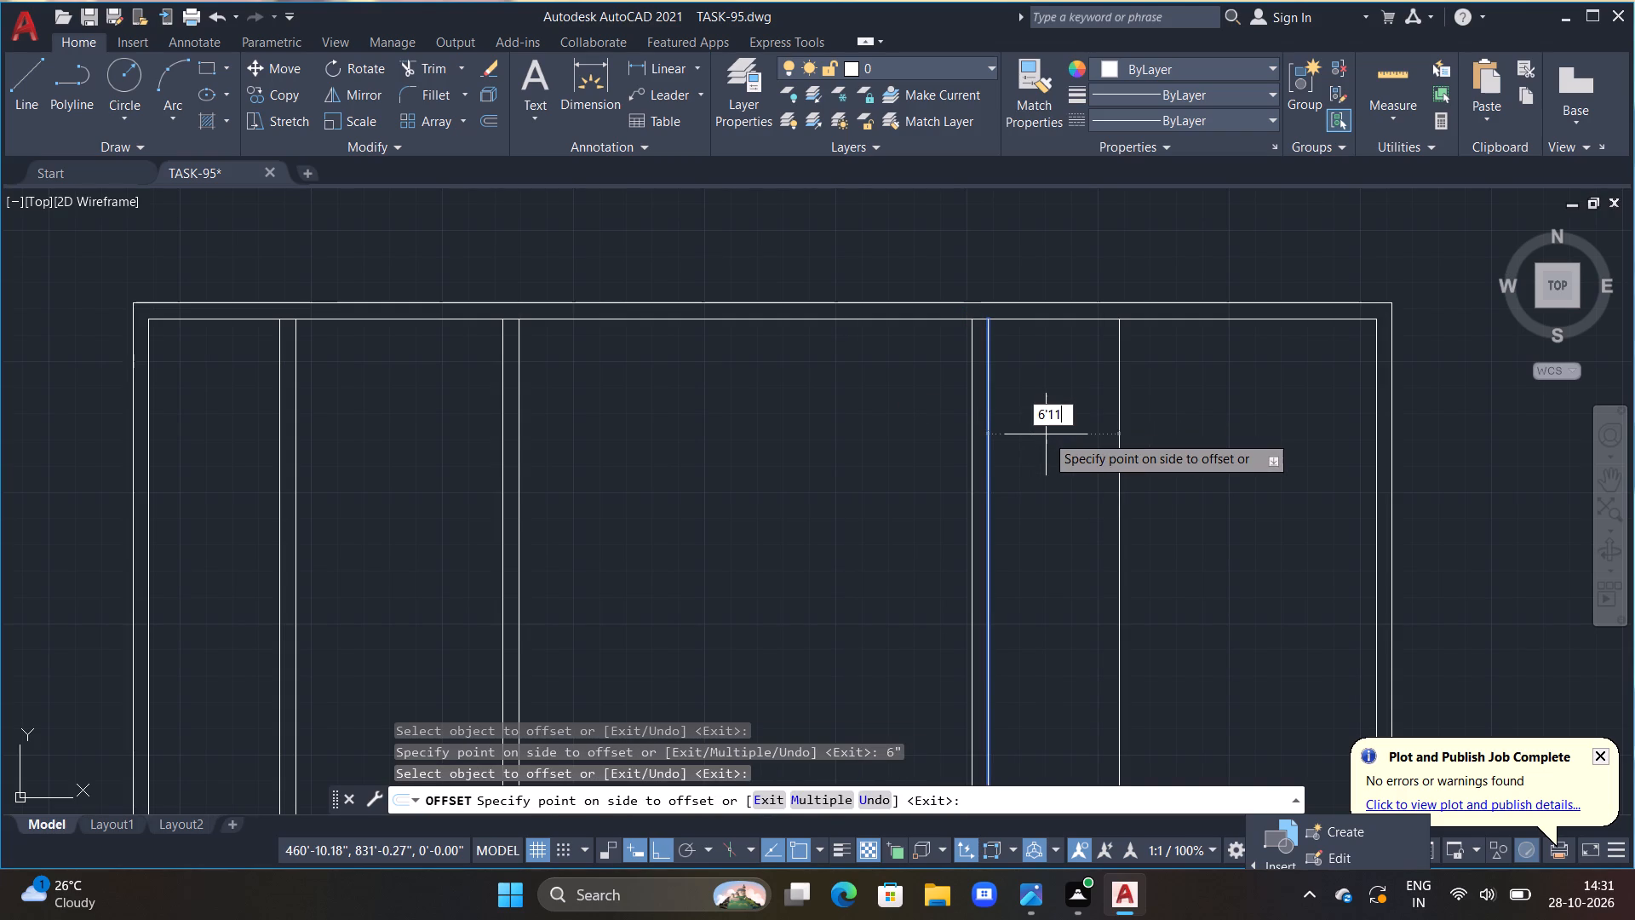
key(shift+quotedbl)
key(Return)
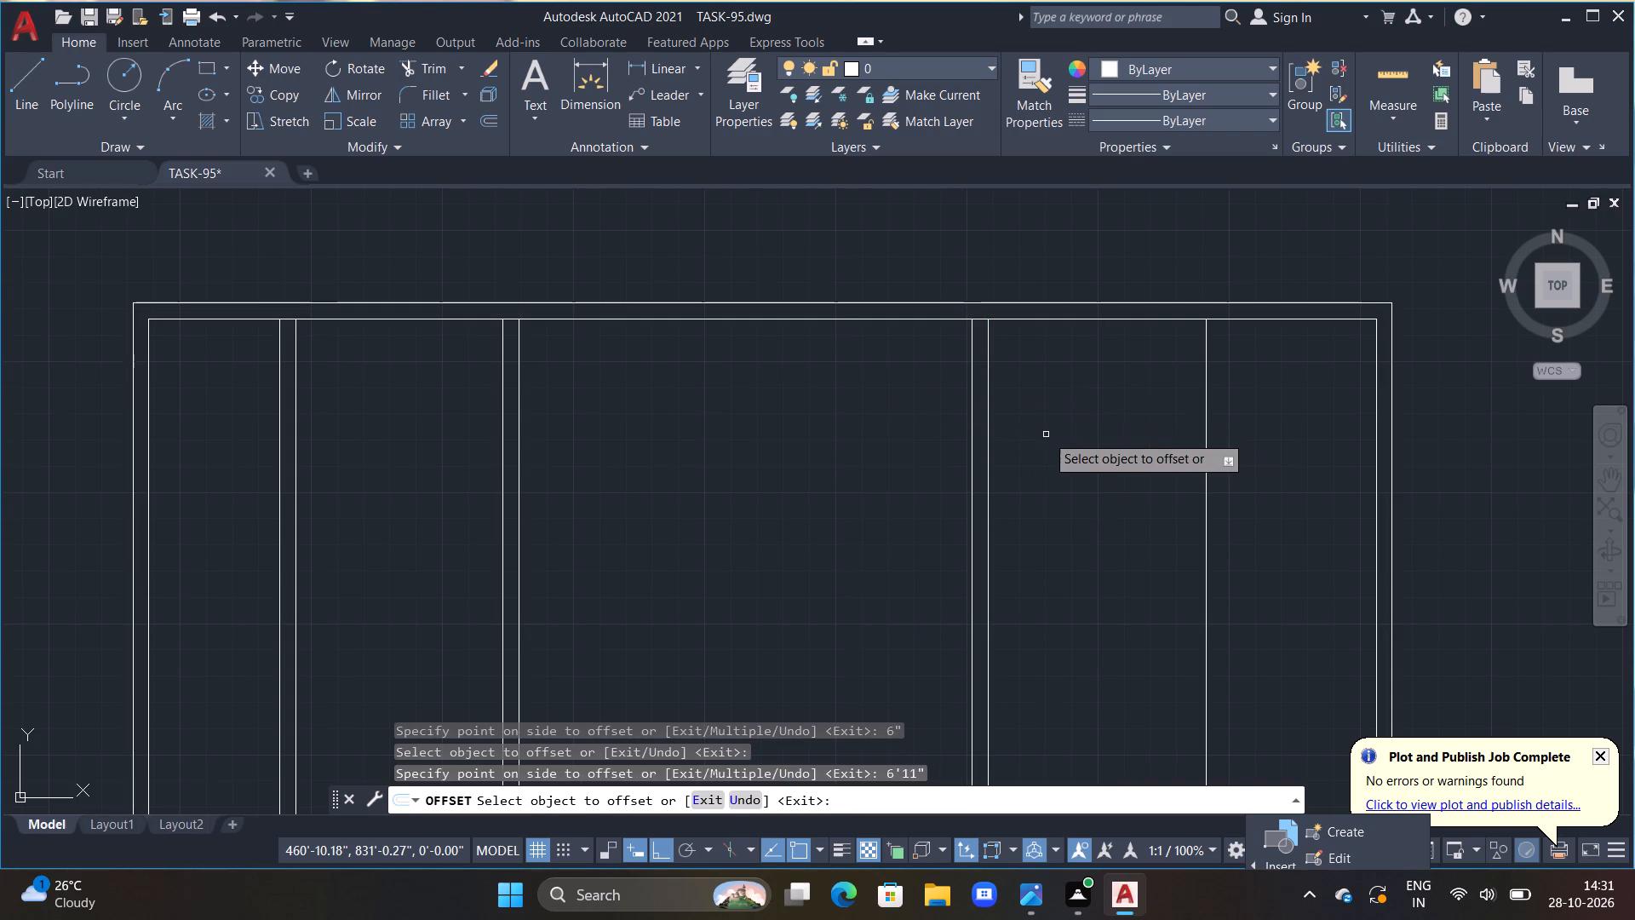
middle_drag(1060, 434, 680, 377)
drag(827, 380, 843, 388)
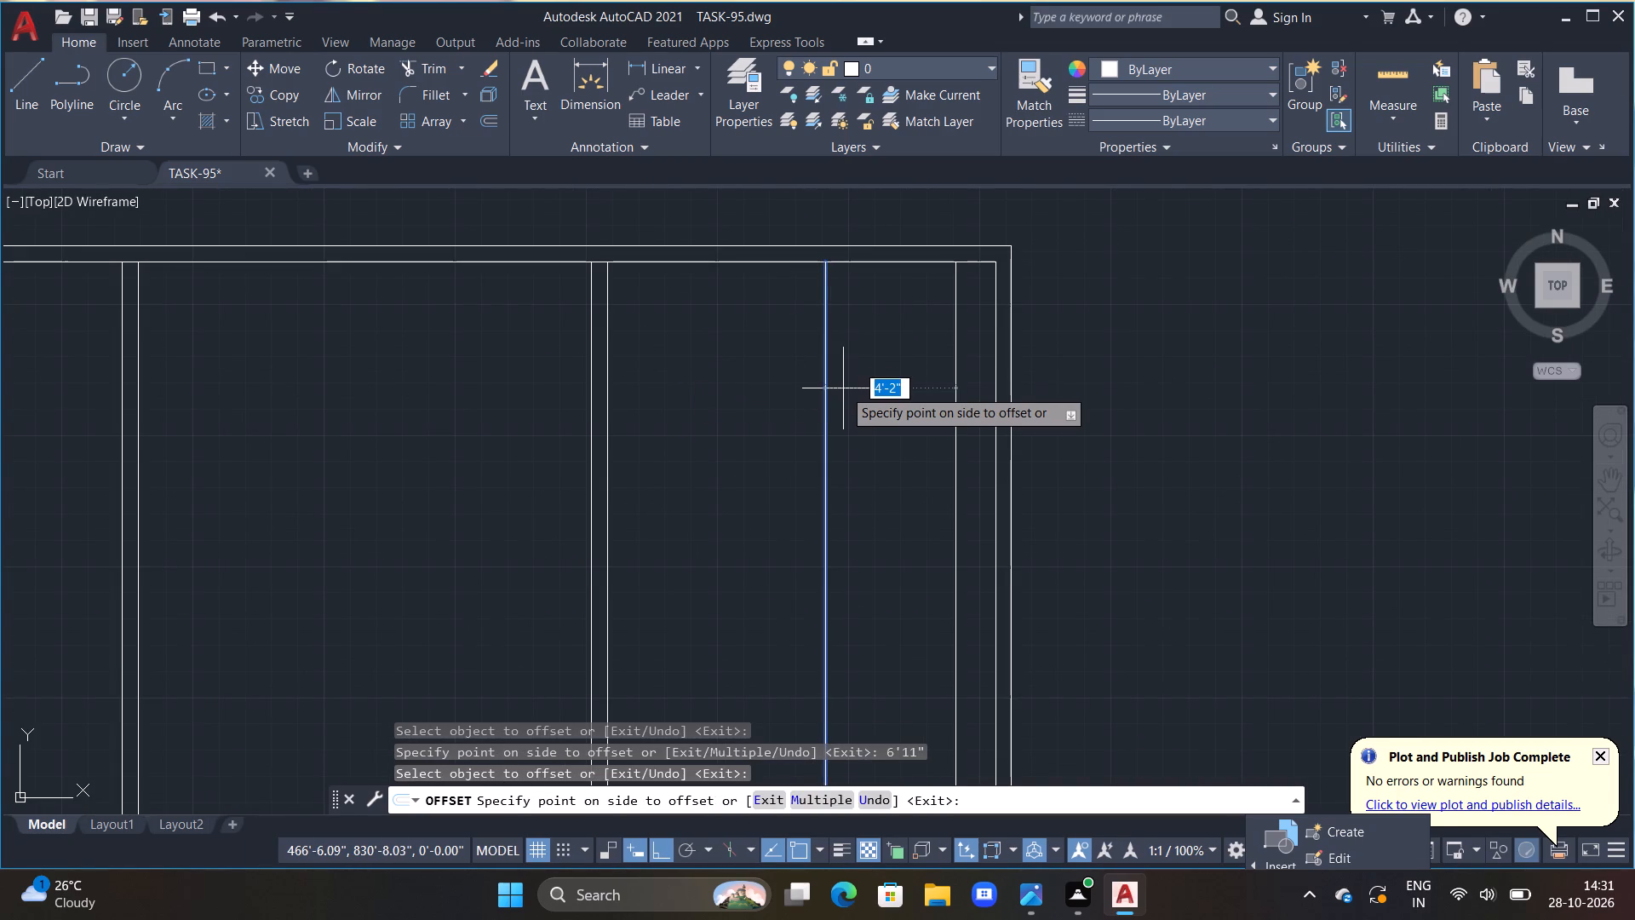
text(6")
key(Return)
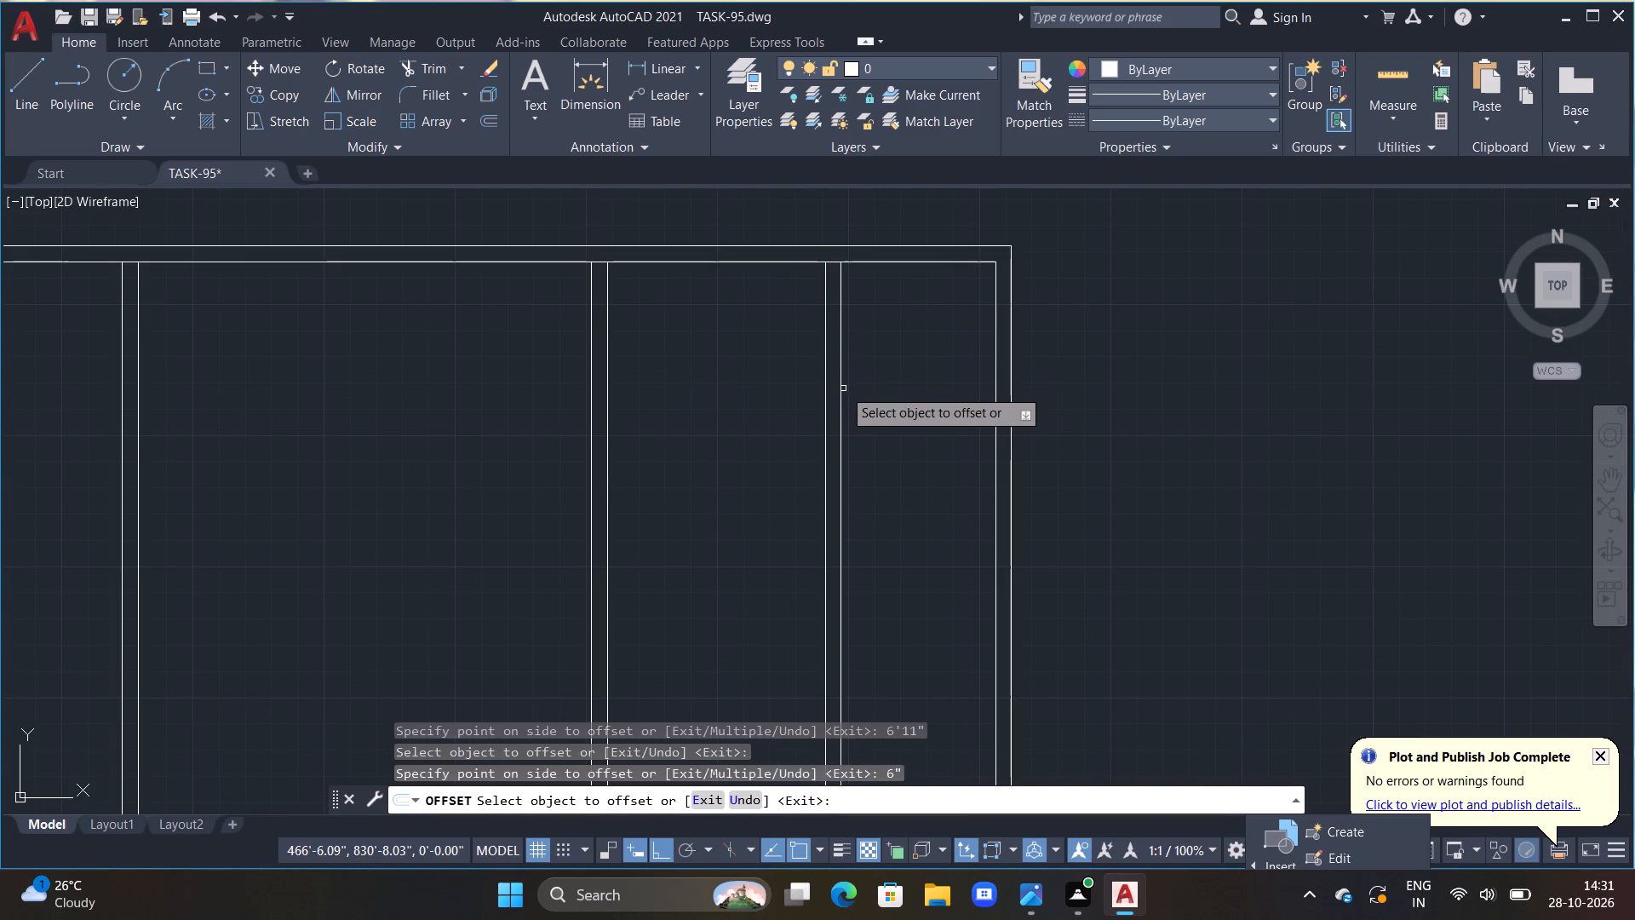
key(Escape)
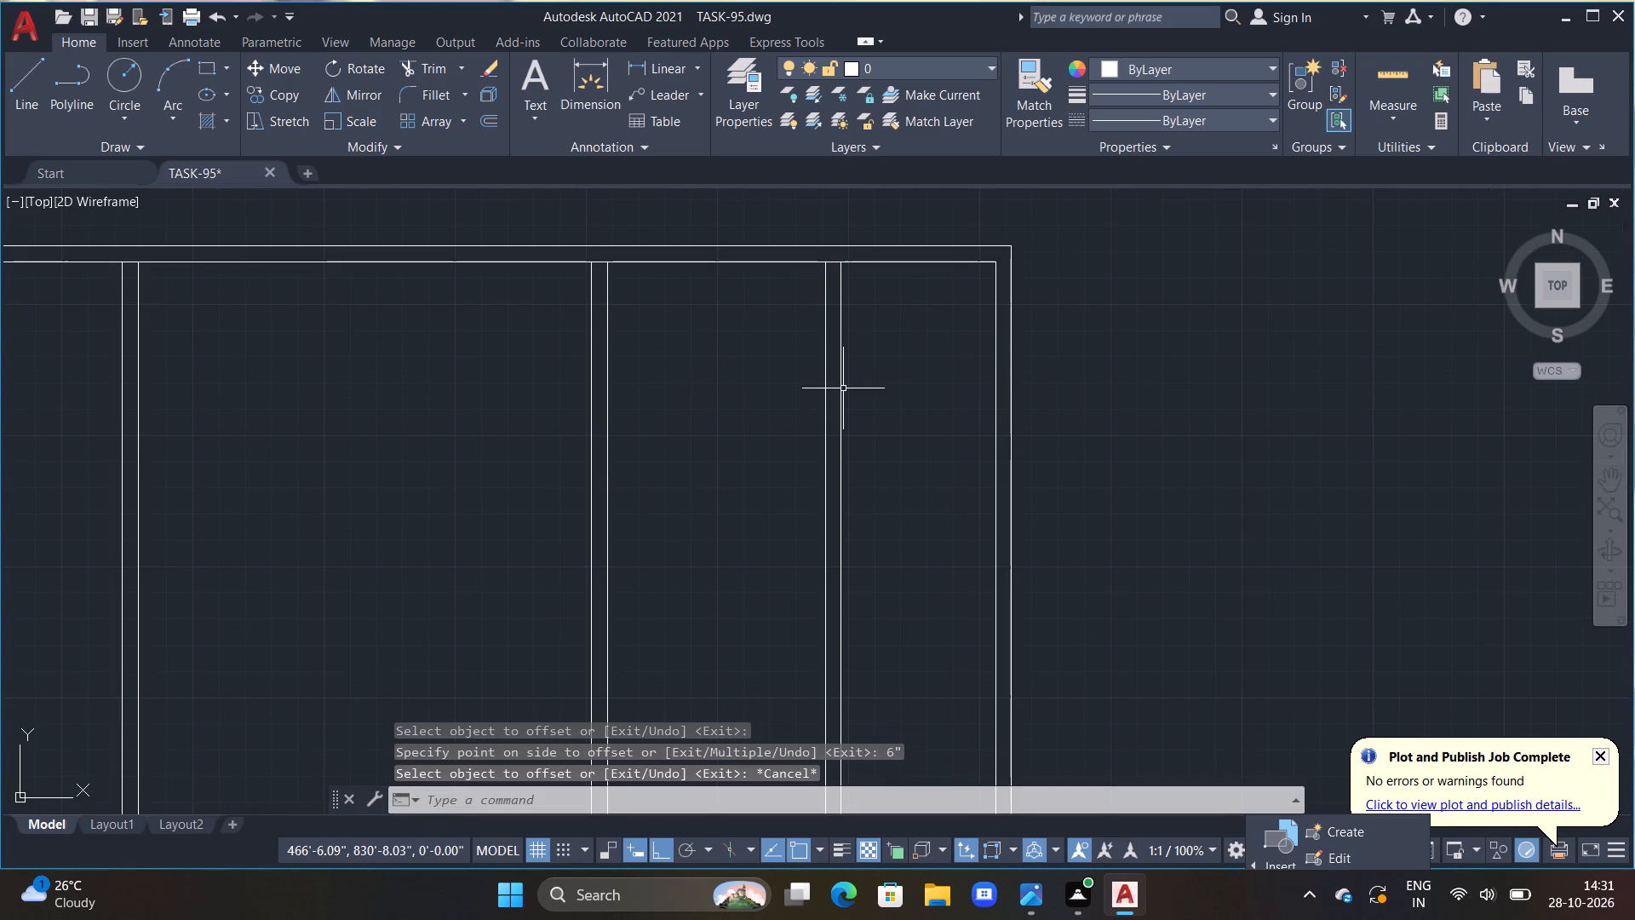
Extend the top wall's inner line to the outer line of the right wall.
text(EX)
key(space)
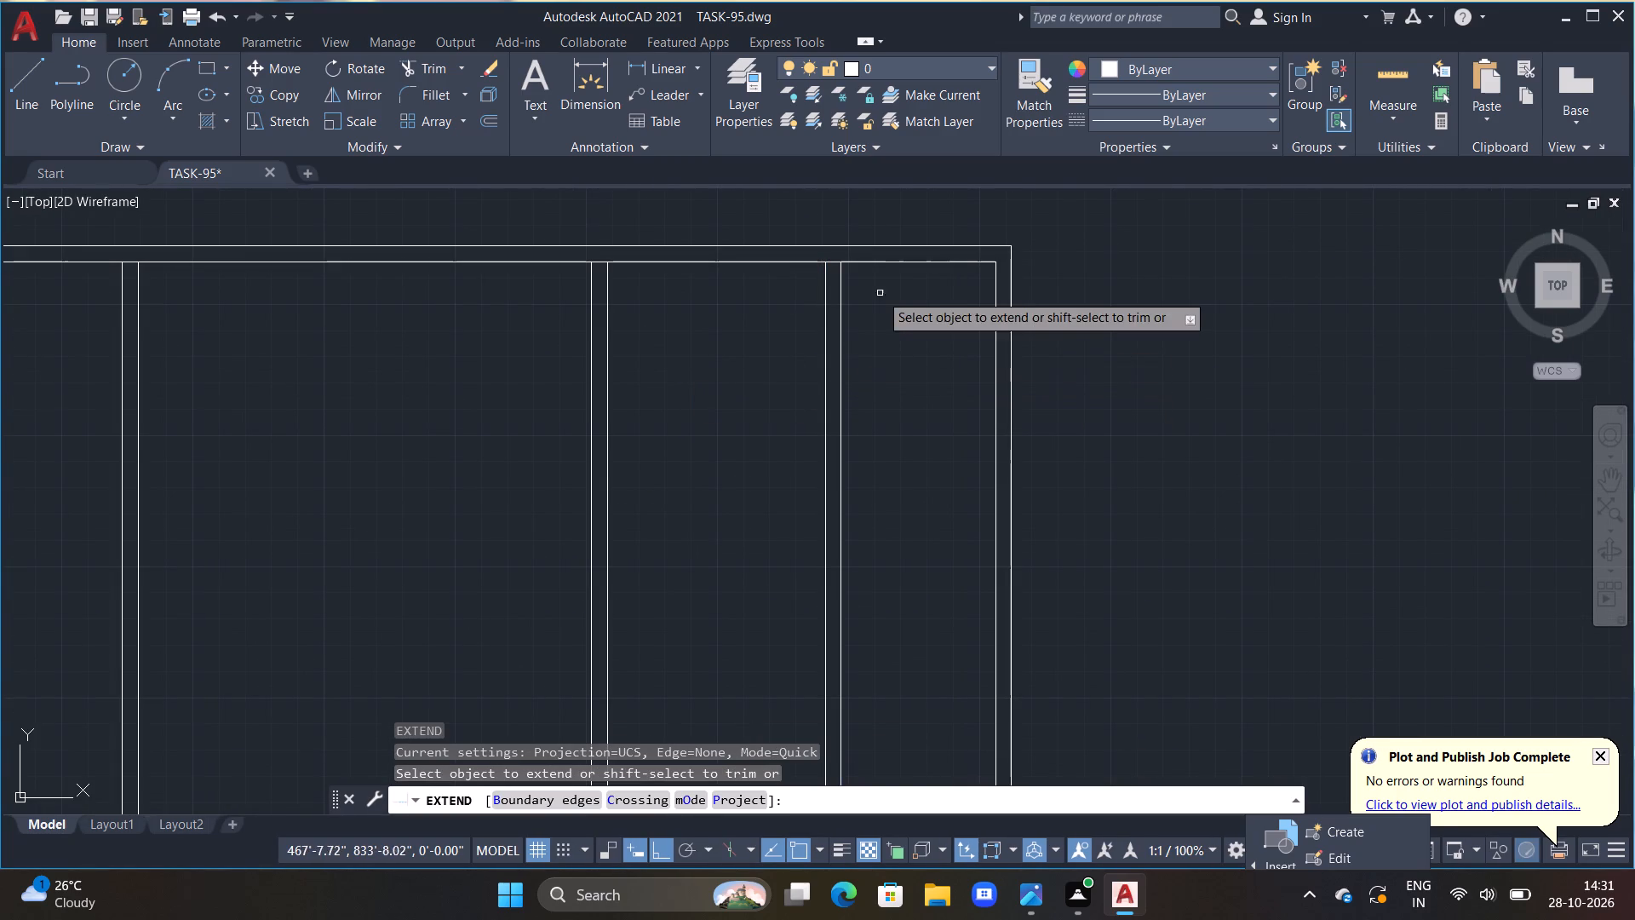
click(984, 262)
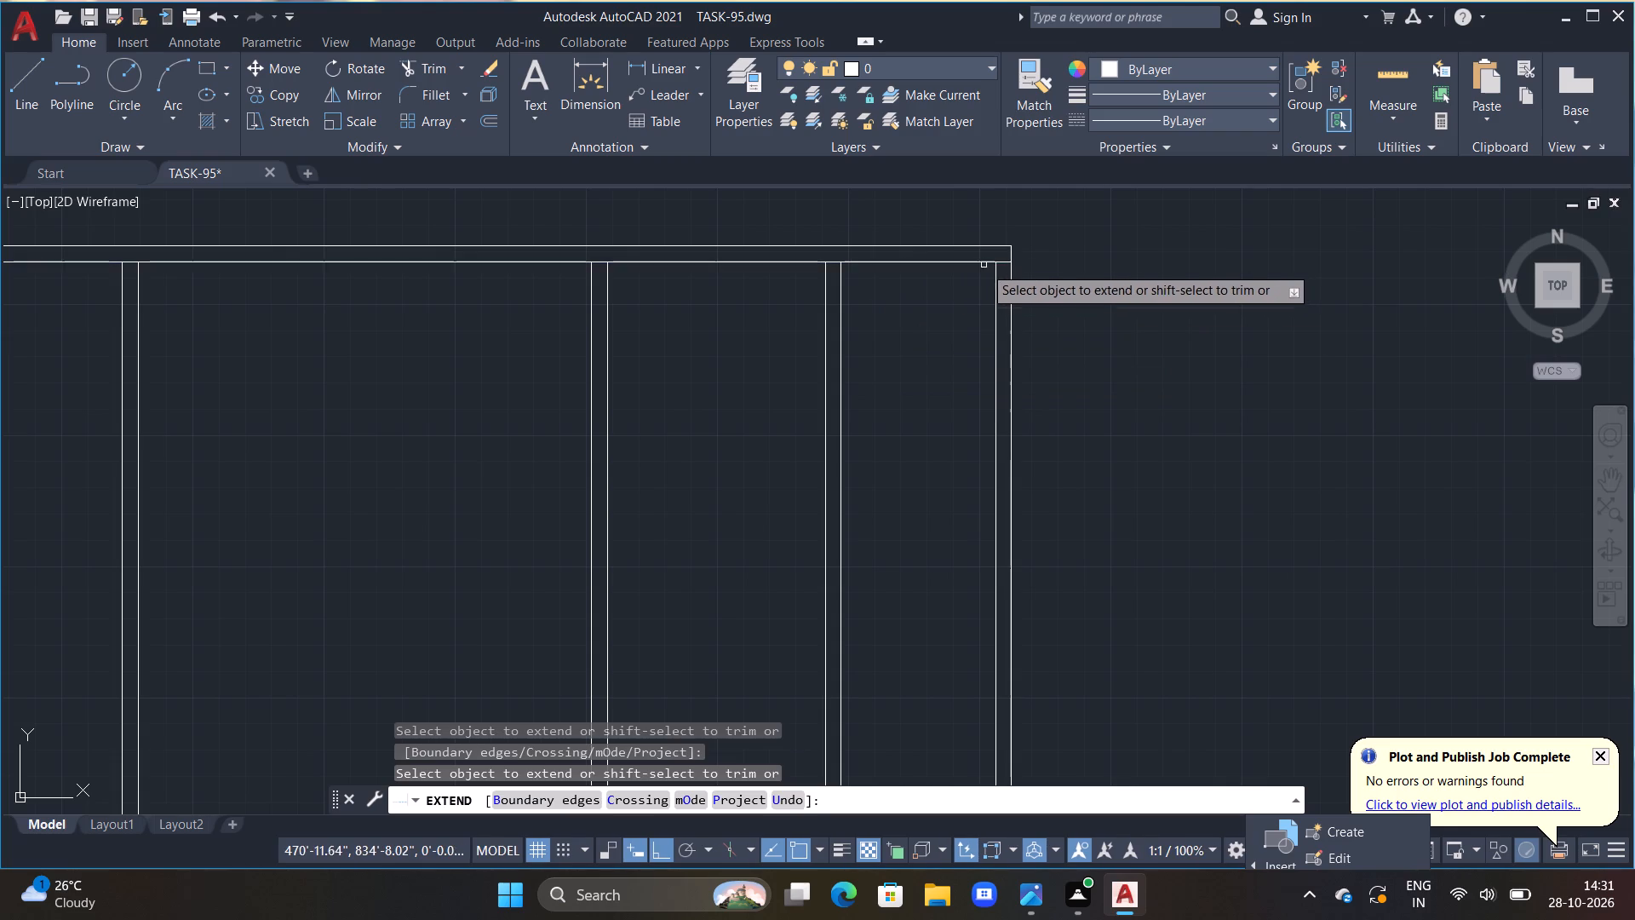
scroll(961, 449, down, 1)
middle_drag(954, 453, 911, 142)
scroll(954, 452, up, 1)
middle_drag(789, 631, 807, 302)
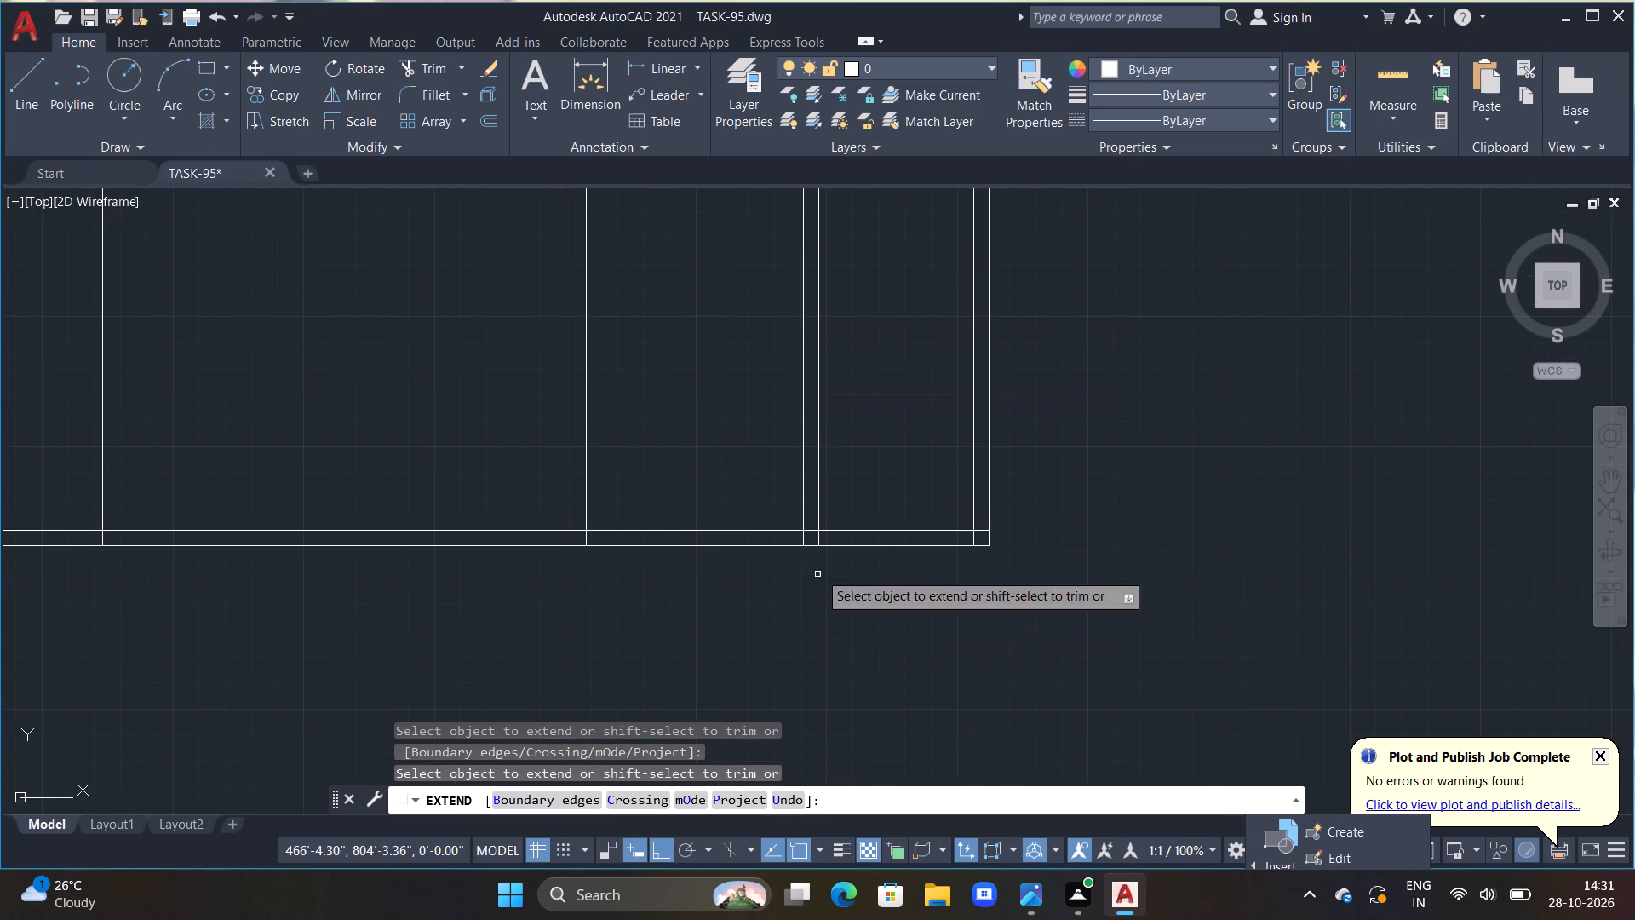
key(Escape)
Trim away both vertical lines of the right outer wall below the top wall.
scroll(889, 474, down, 1)
middle_drag(915, 323, 917, 552)
scroll(903, 366, up, 1)
middle_drag(898, 425, 847, 568)
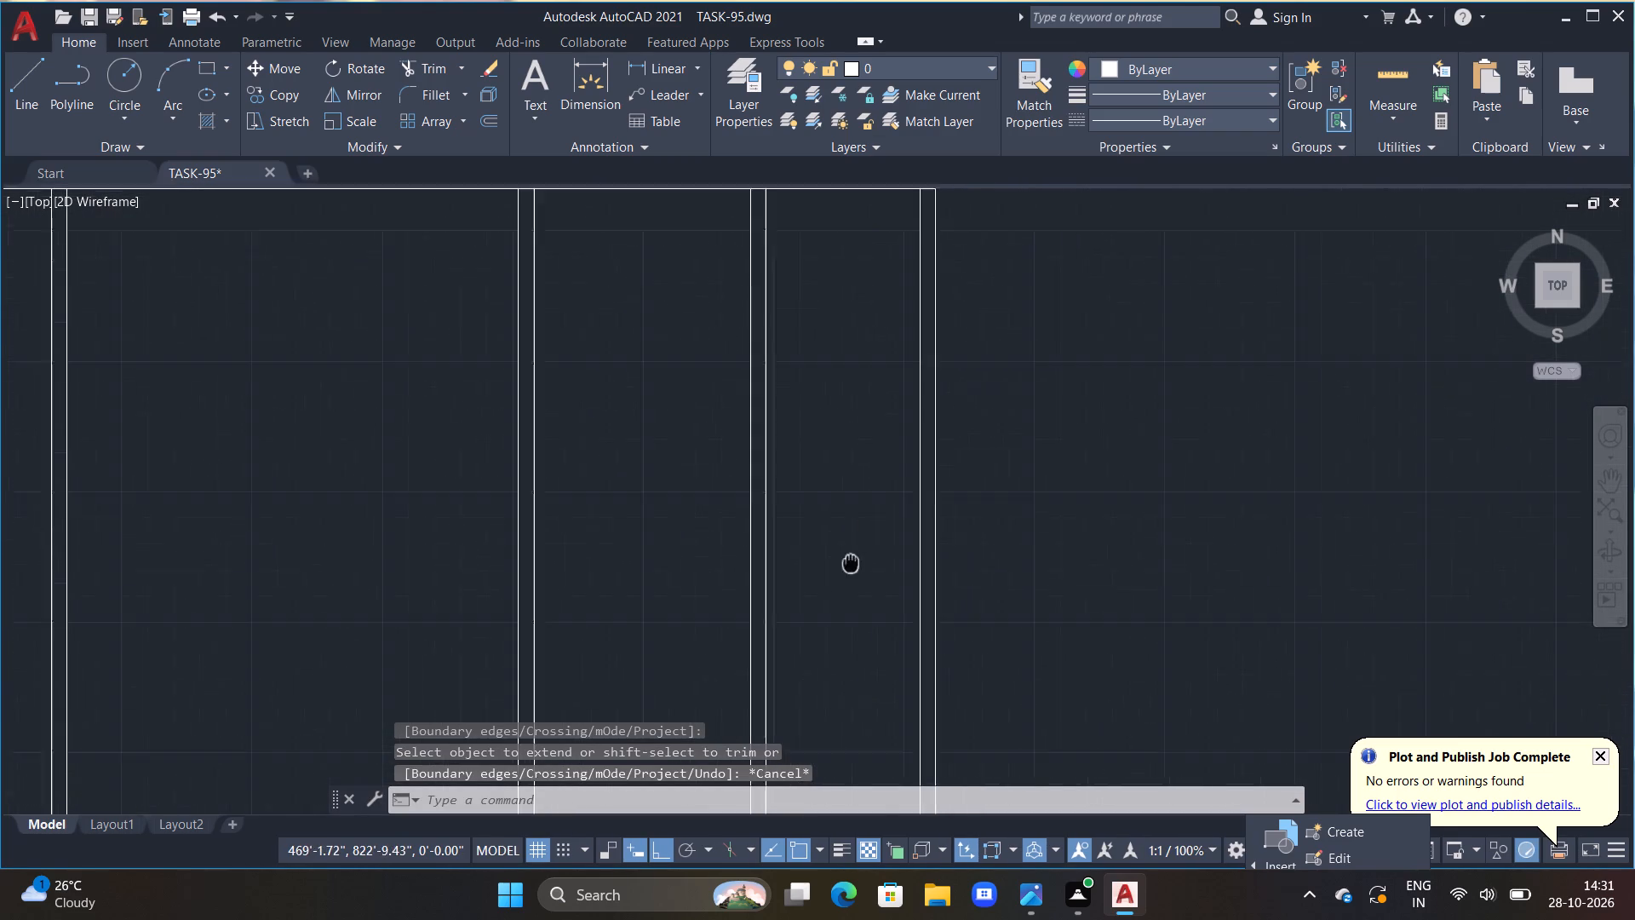
middle_drag(847, 568, 844, 573)
scroll(836, 540, down, 1)
middle_drag(806, 457, 731, 462)
key(Escape)
text(TR)
key(space)
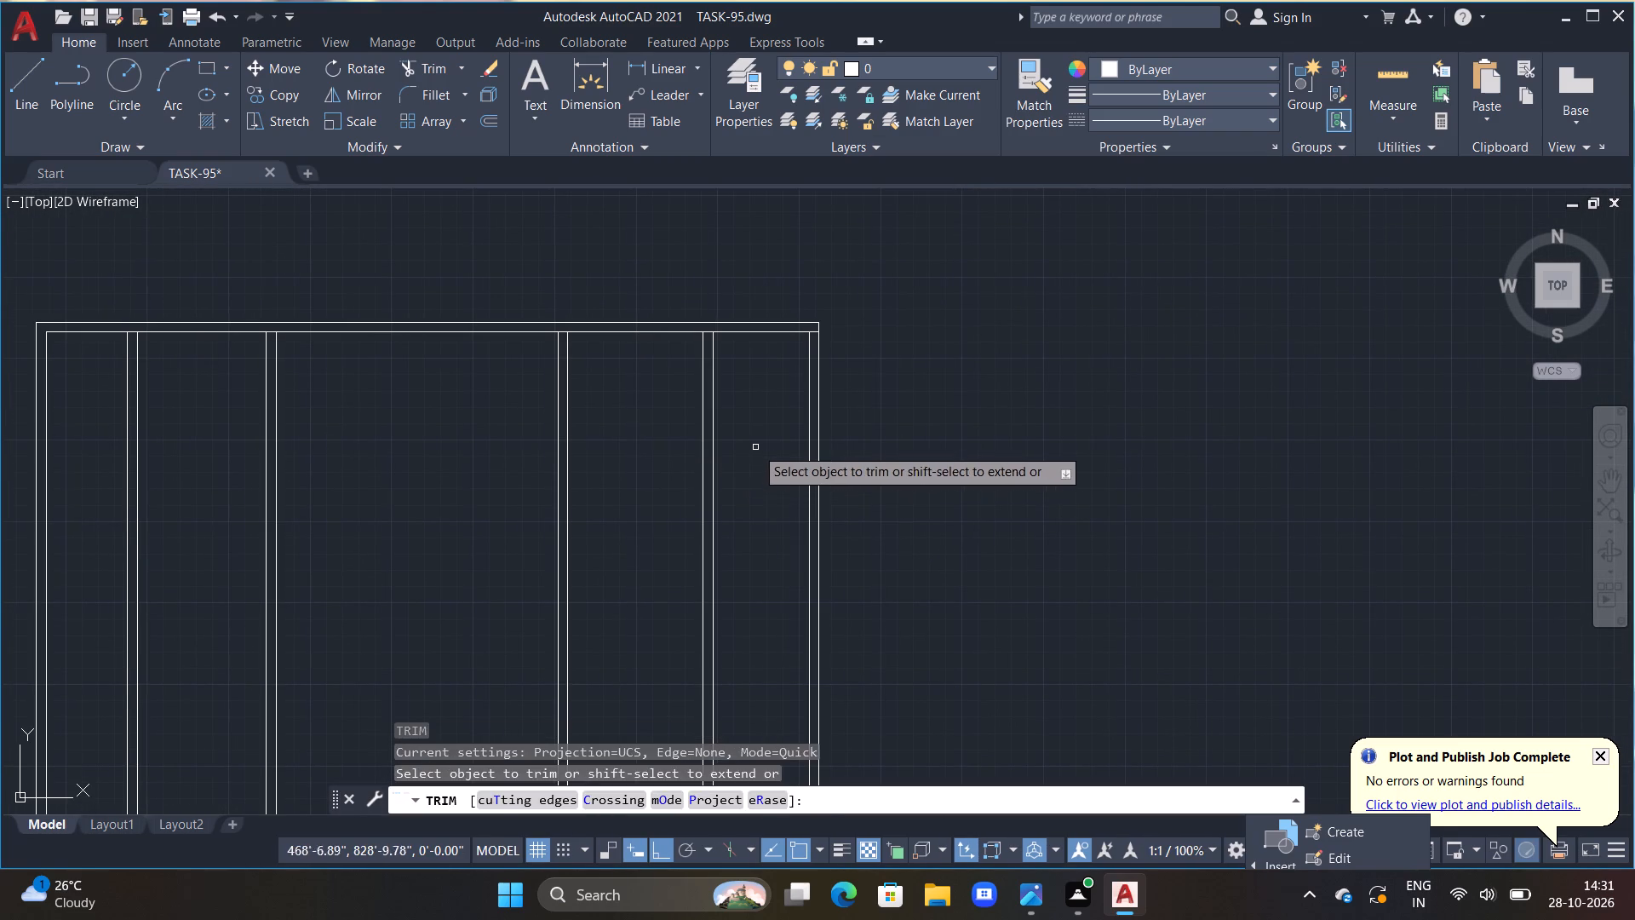
drag(760, 446, 914, 499)
key(Escape)
key(Escape)
key(Escape)
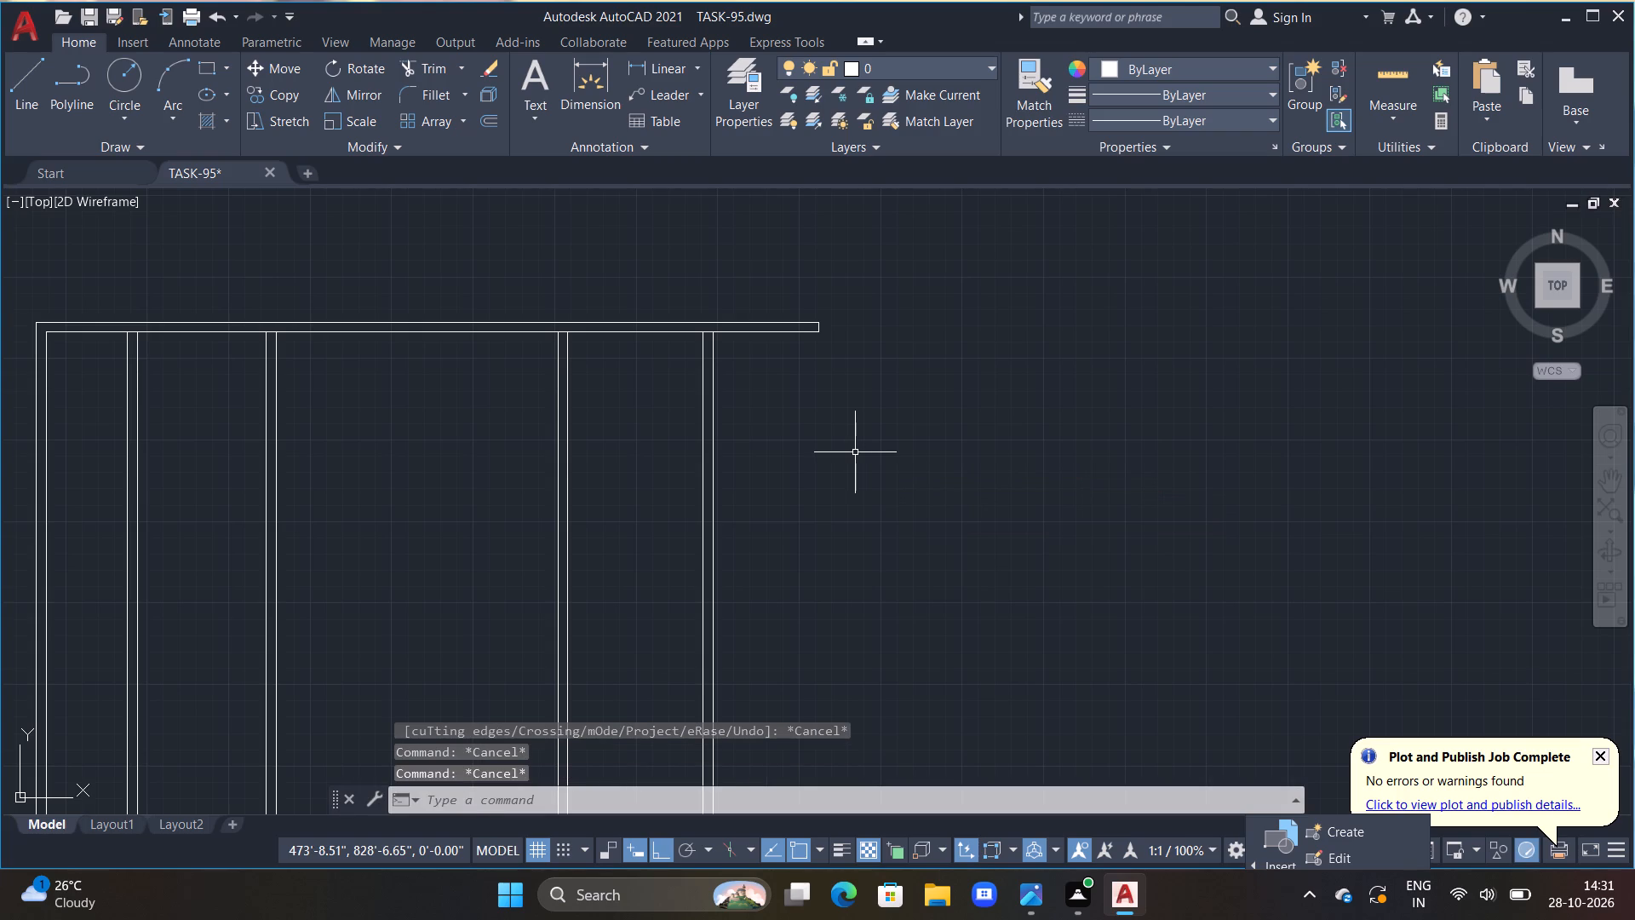
Create a fifth vertical wall by offsetting the fourth partition's right line 10'8" to the right and that copy another 6".
text(OFF)
key(space)
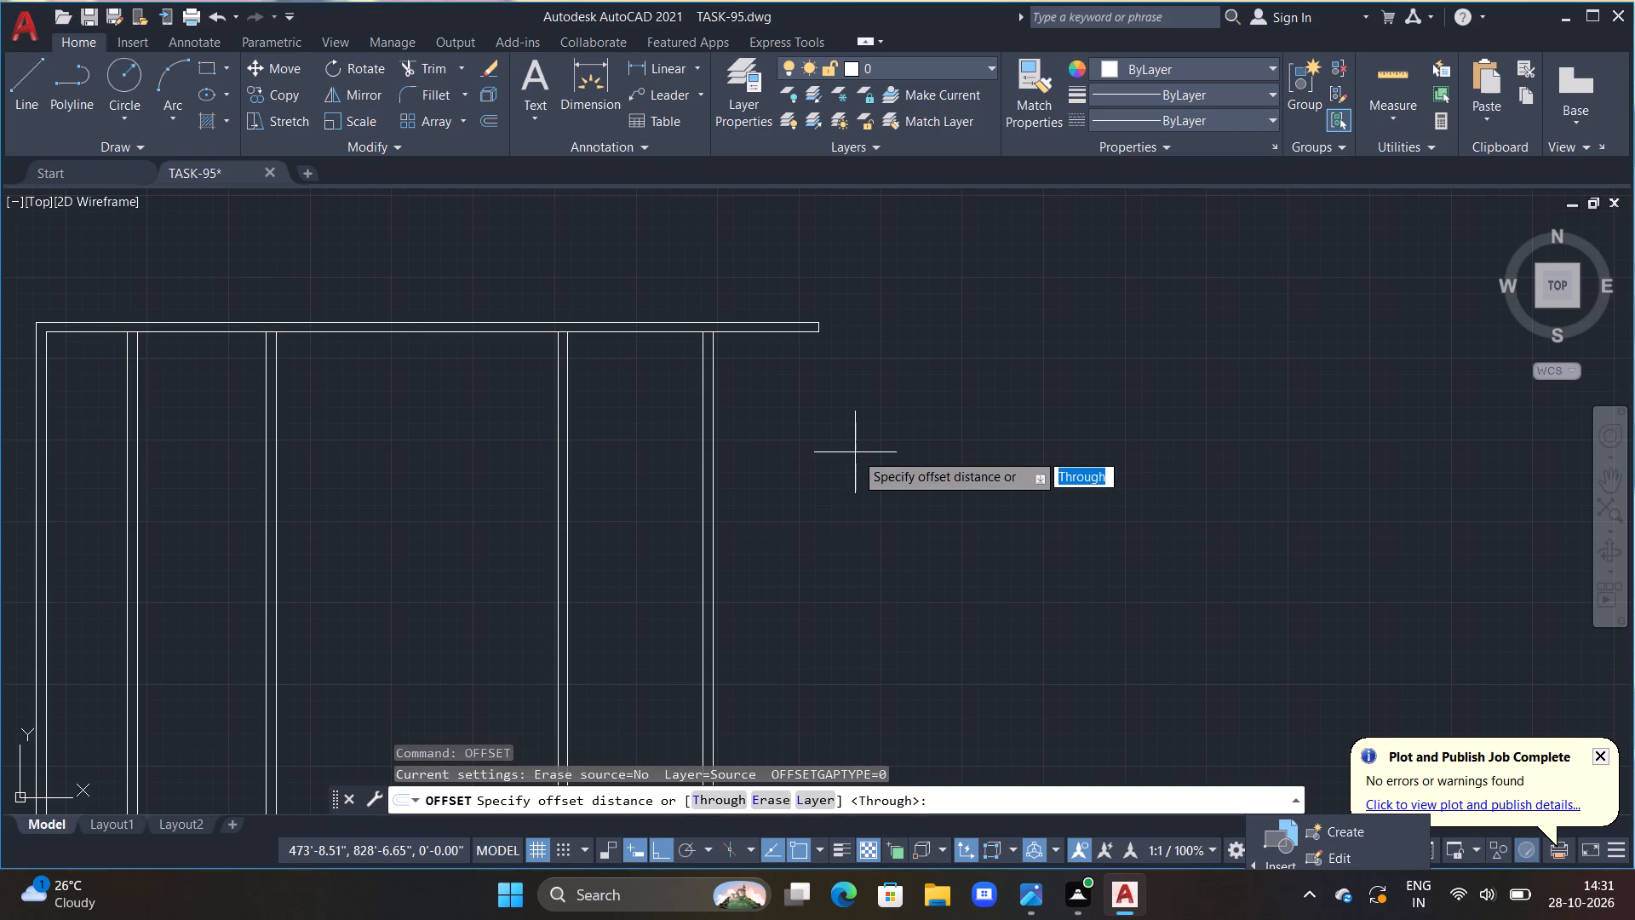
text(10'8")
key(Return)
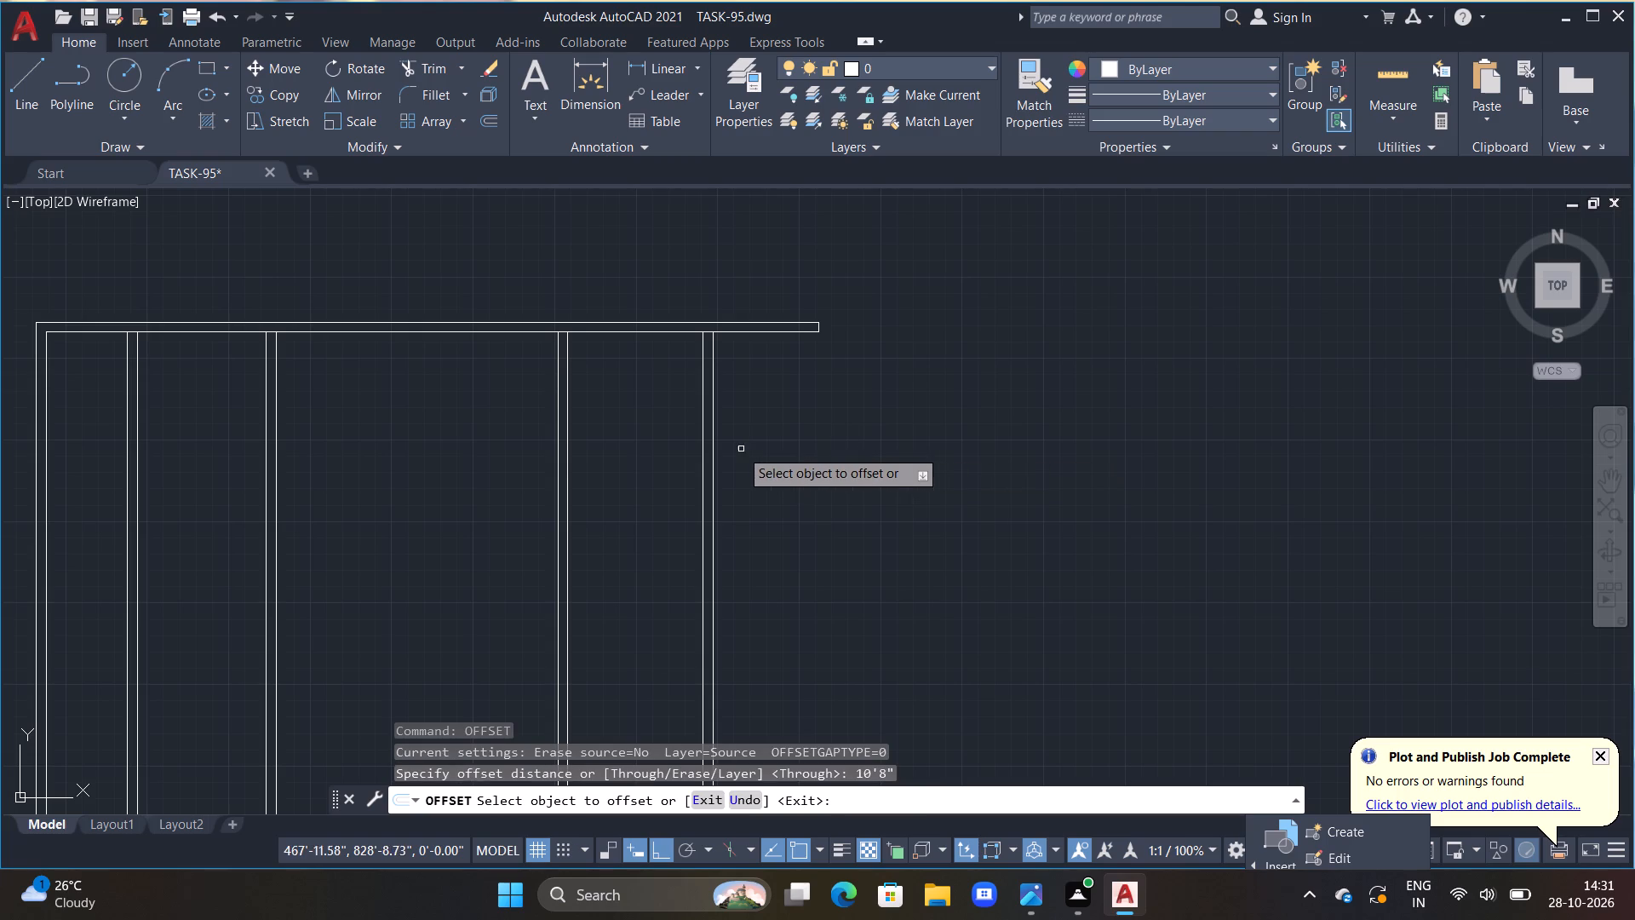
click(712, 440)
click(931, 480)
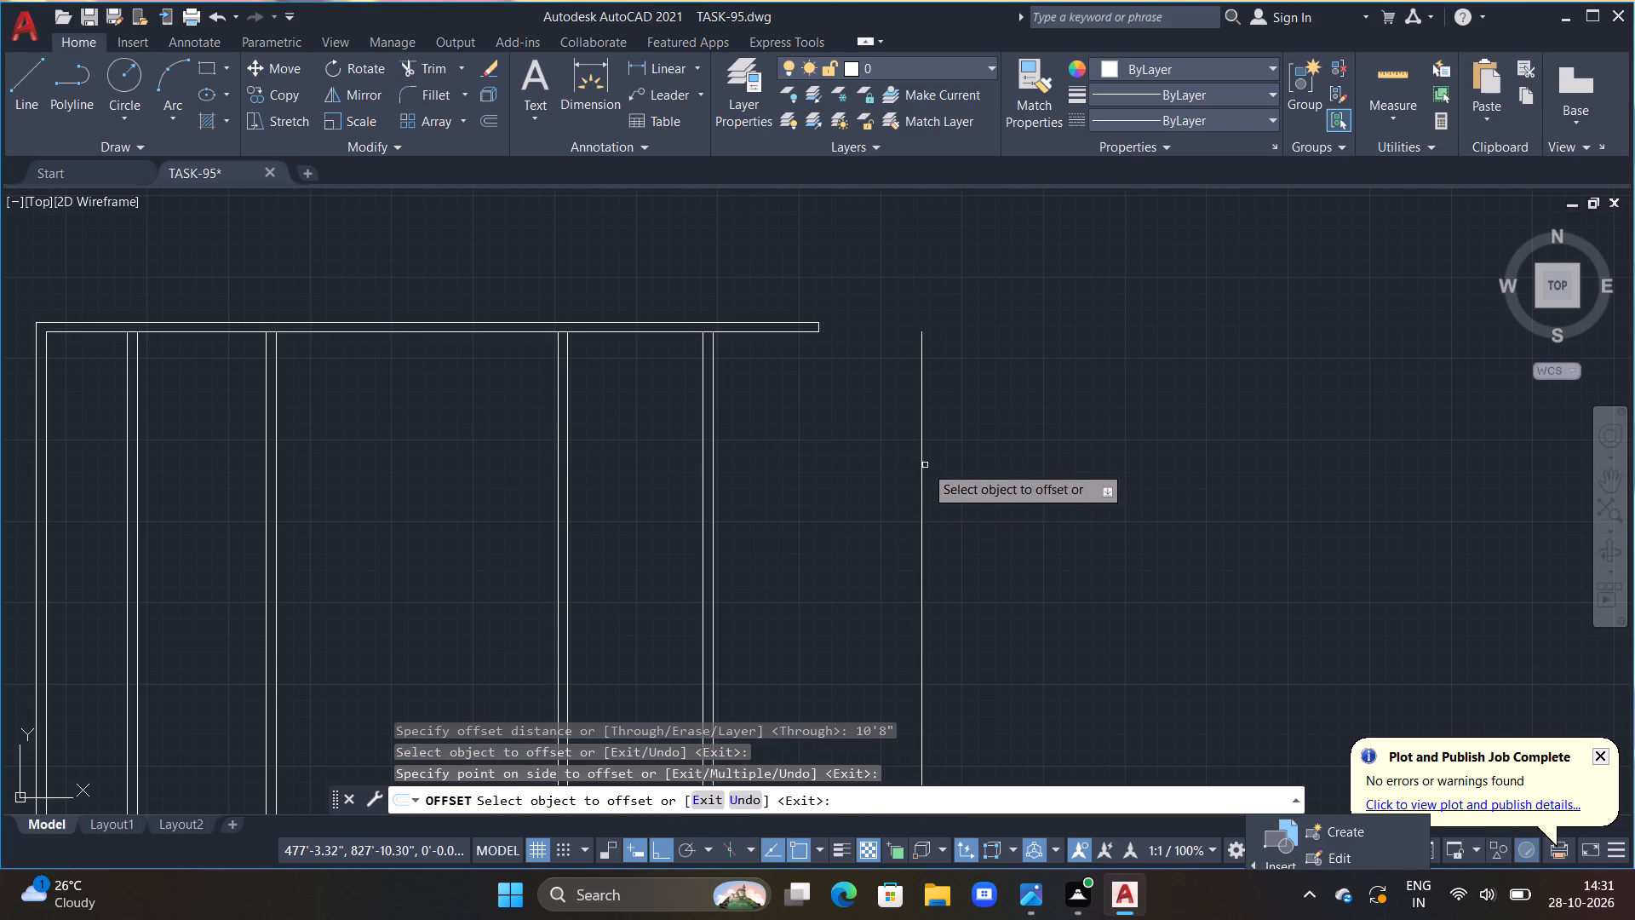
click(925, 465)
click(921, 452)
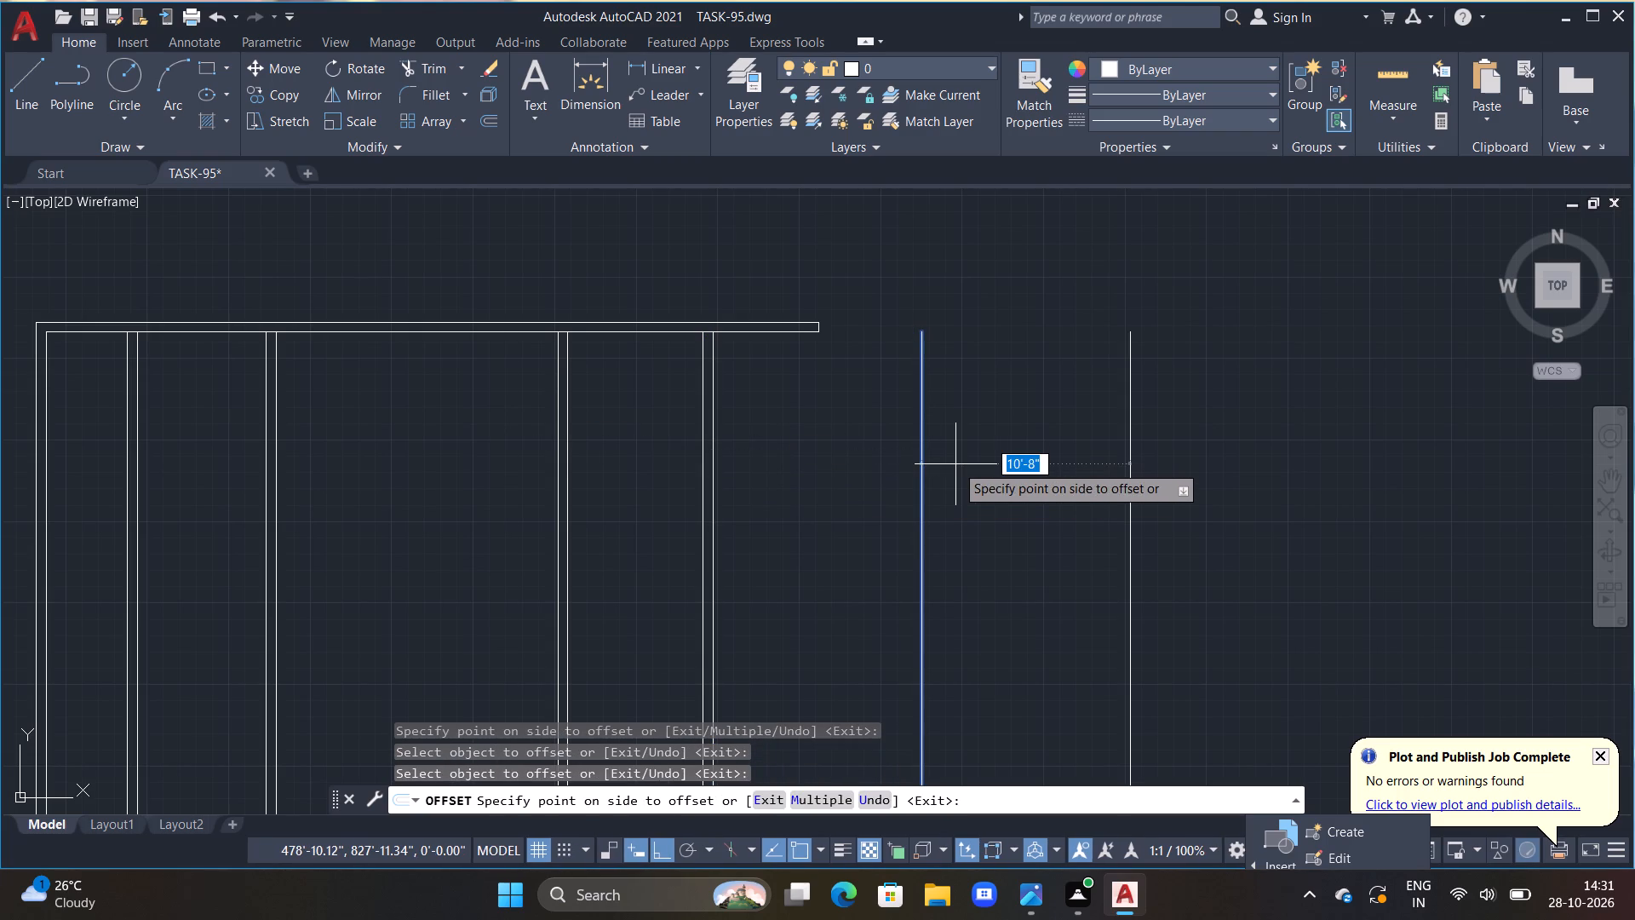
text(6")
key(Return)
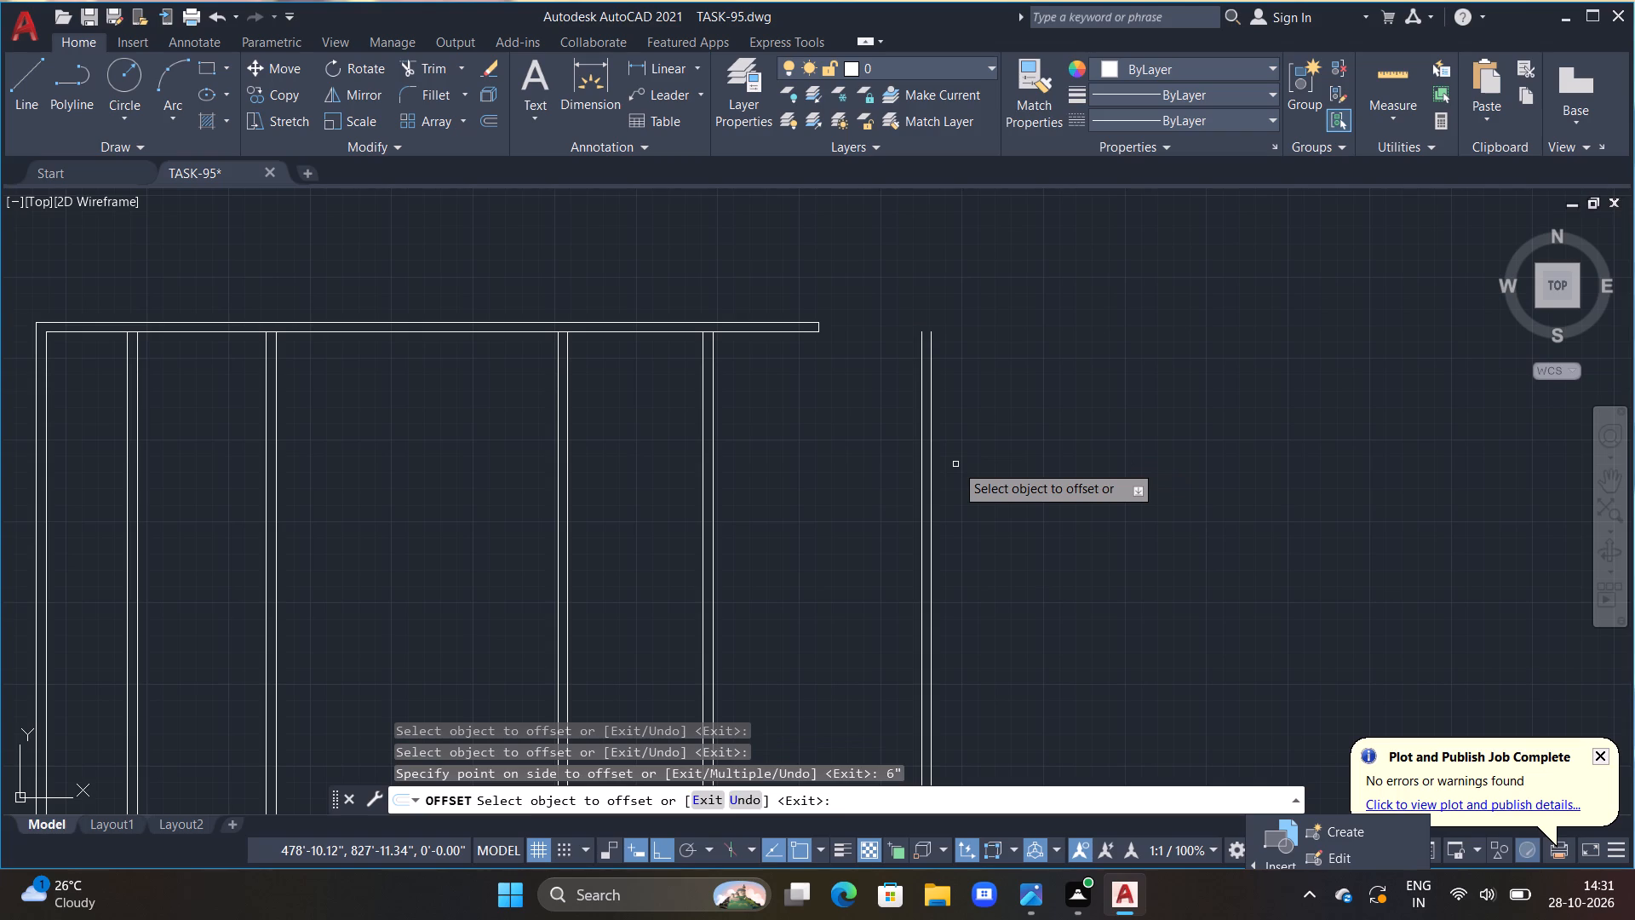
Create a new right outer wall by offsetting the fifth wall's right line 3' to the right and that copy another 6".
click(933, 440)
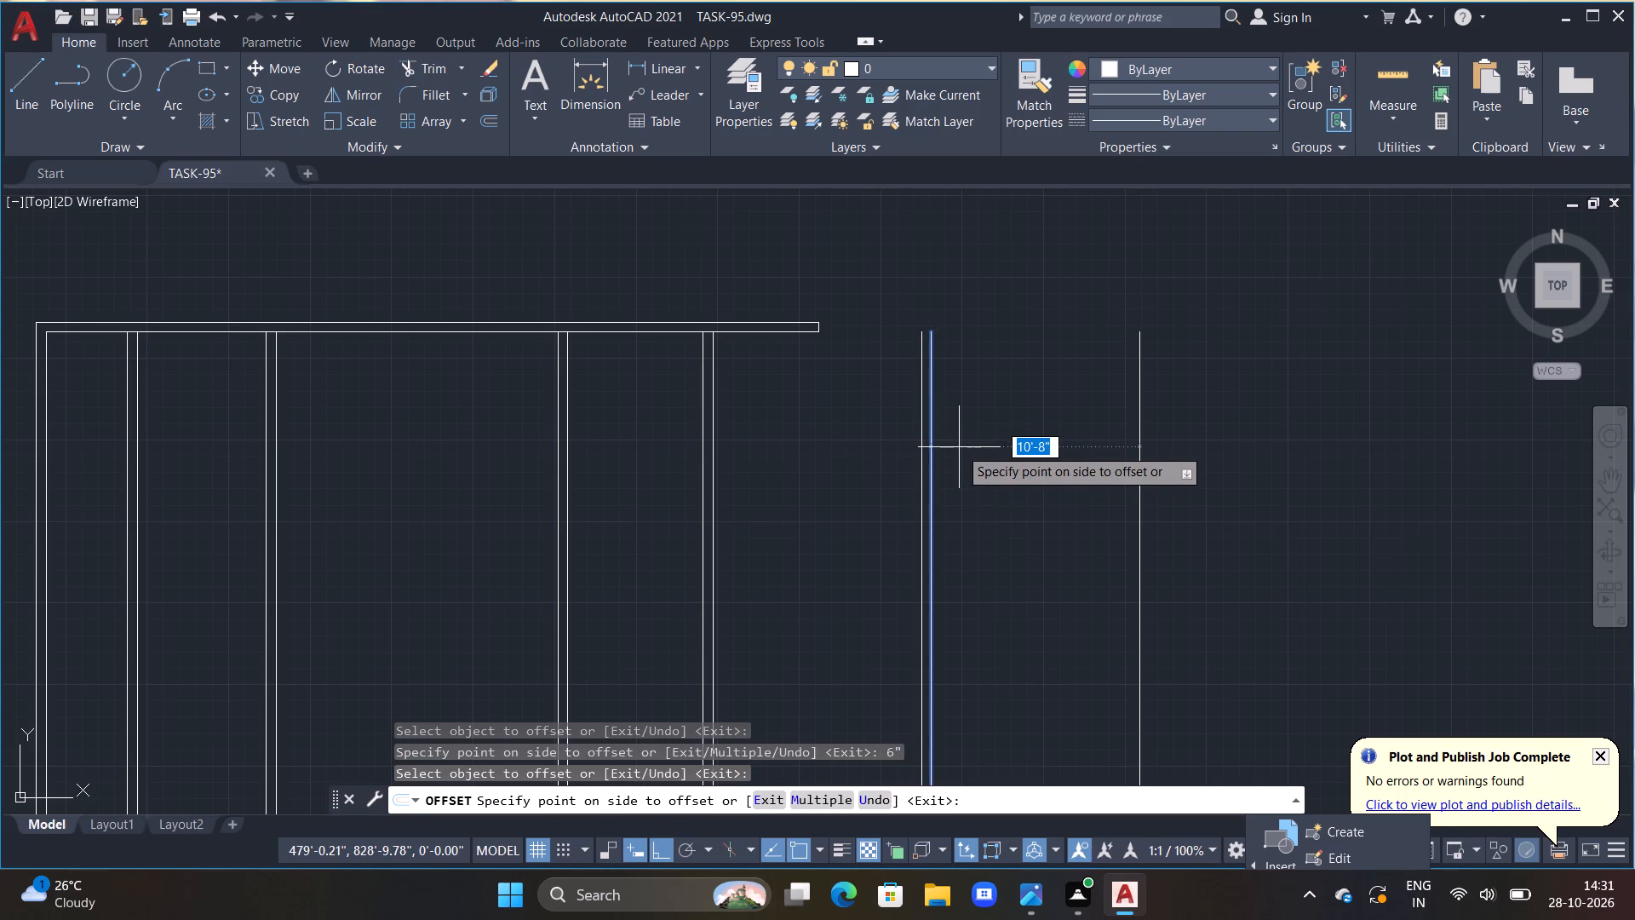
text(3')
key(Return)
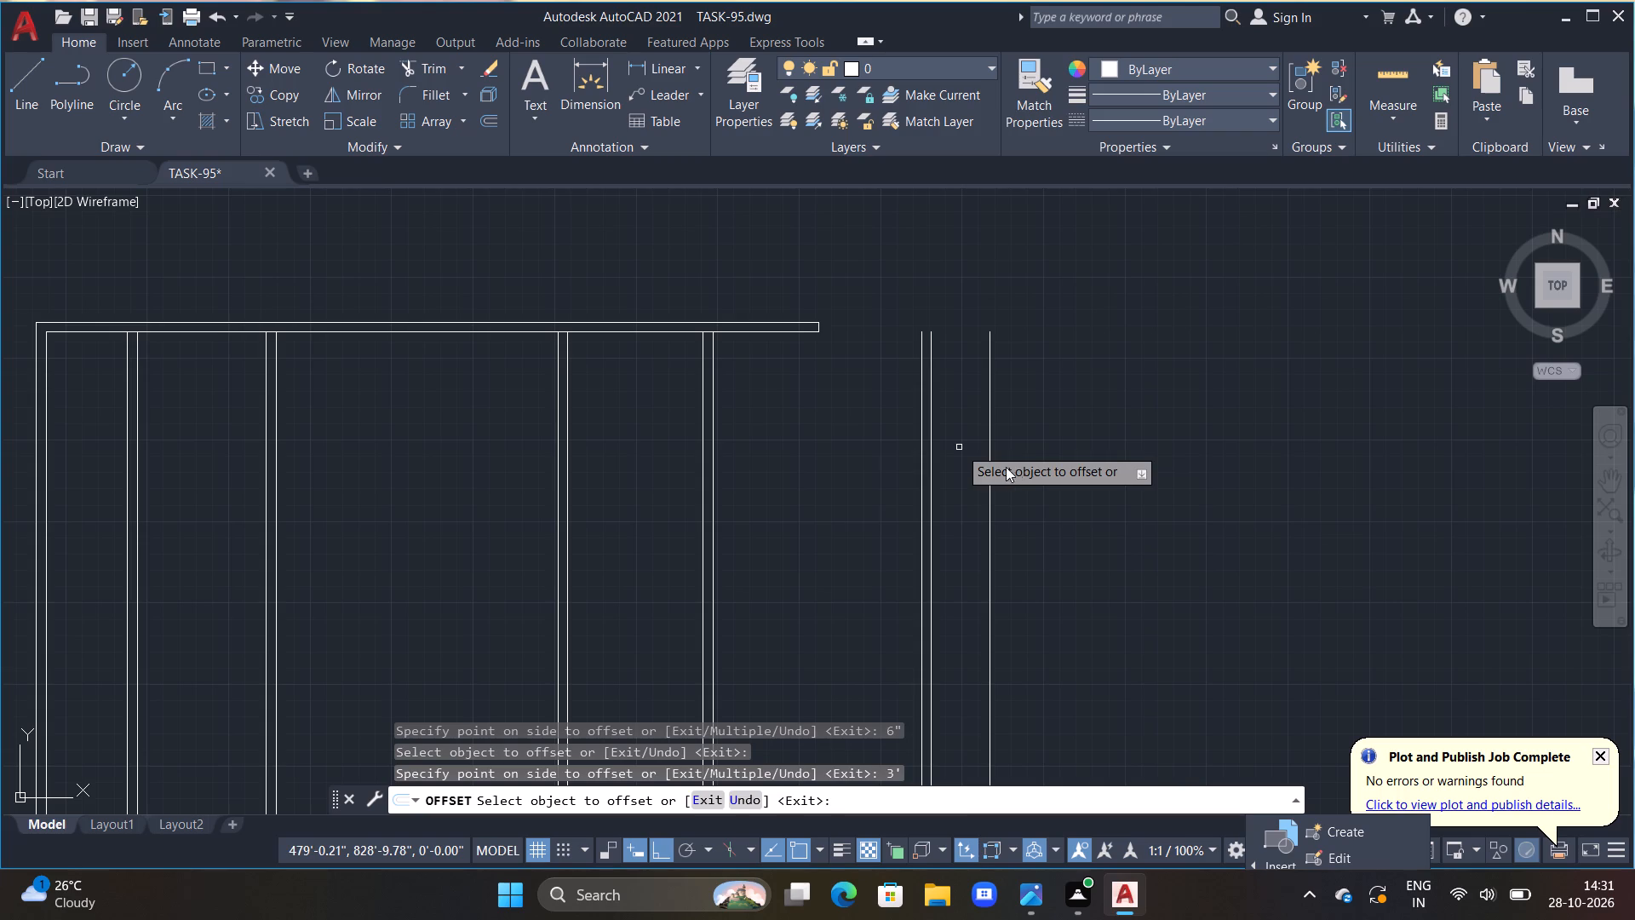
drag(990, 420, 1014, 439)
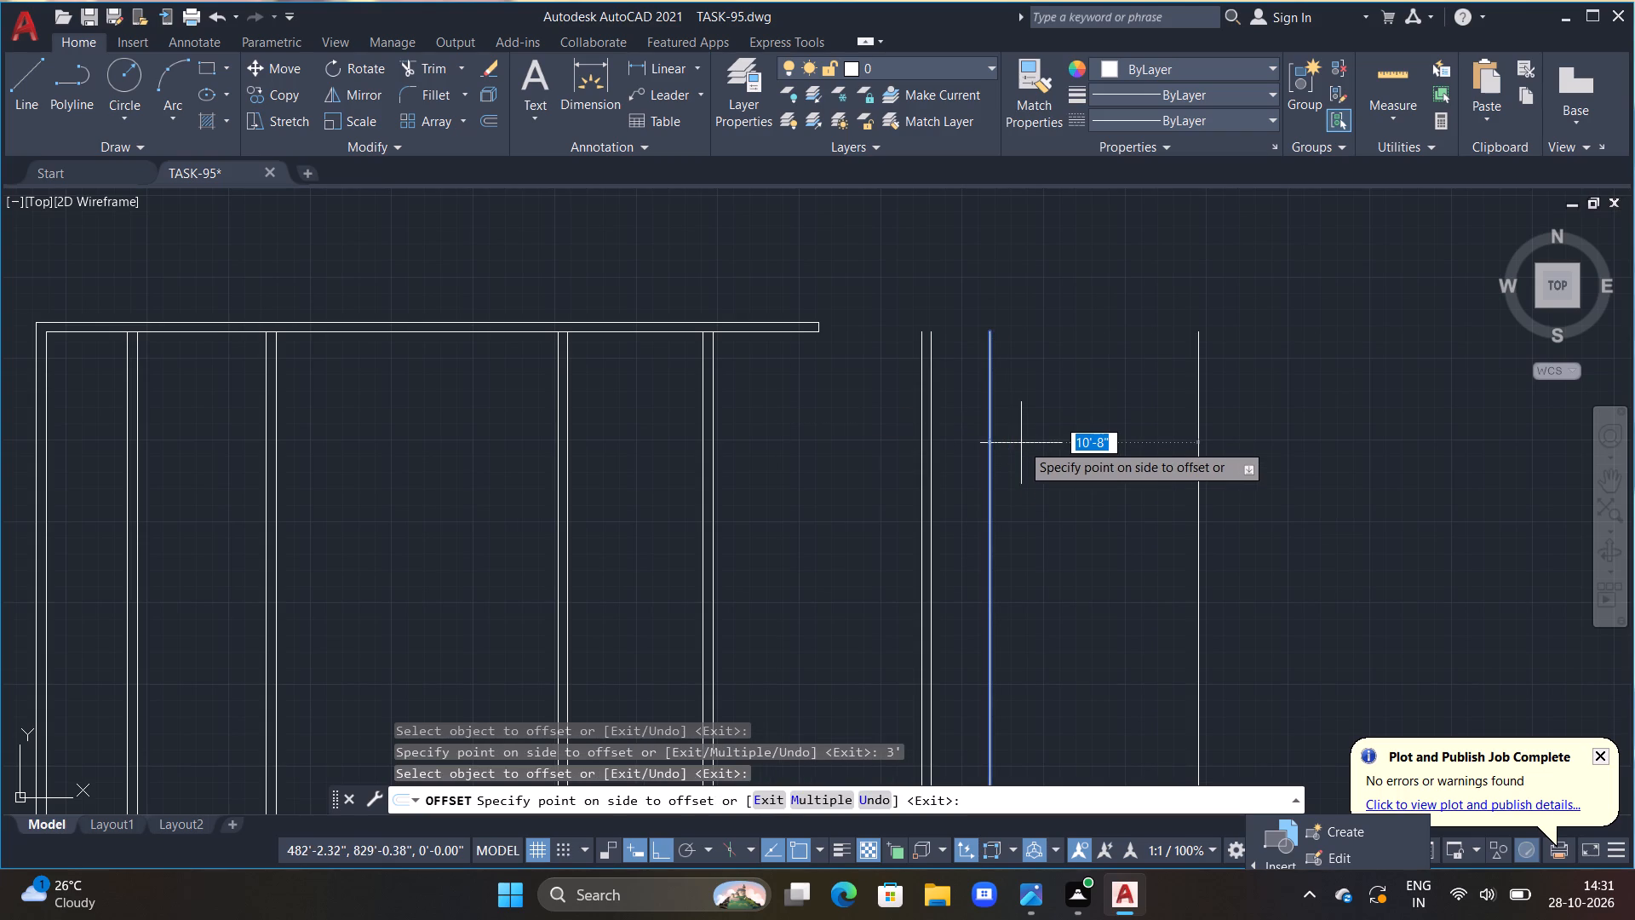
text(6")
key(Return)
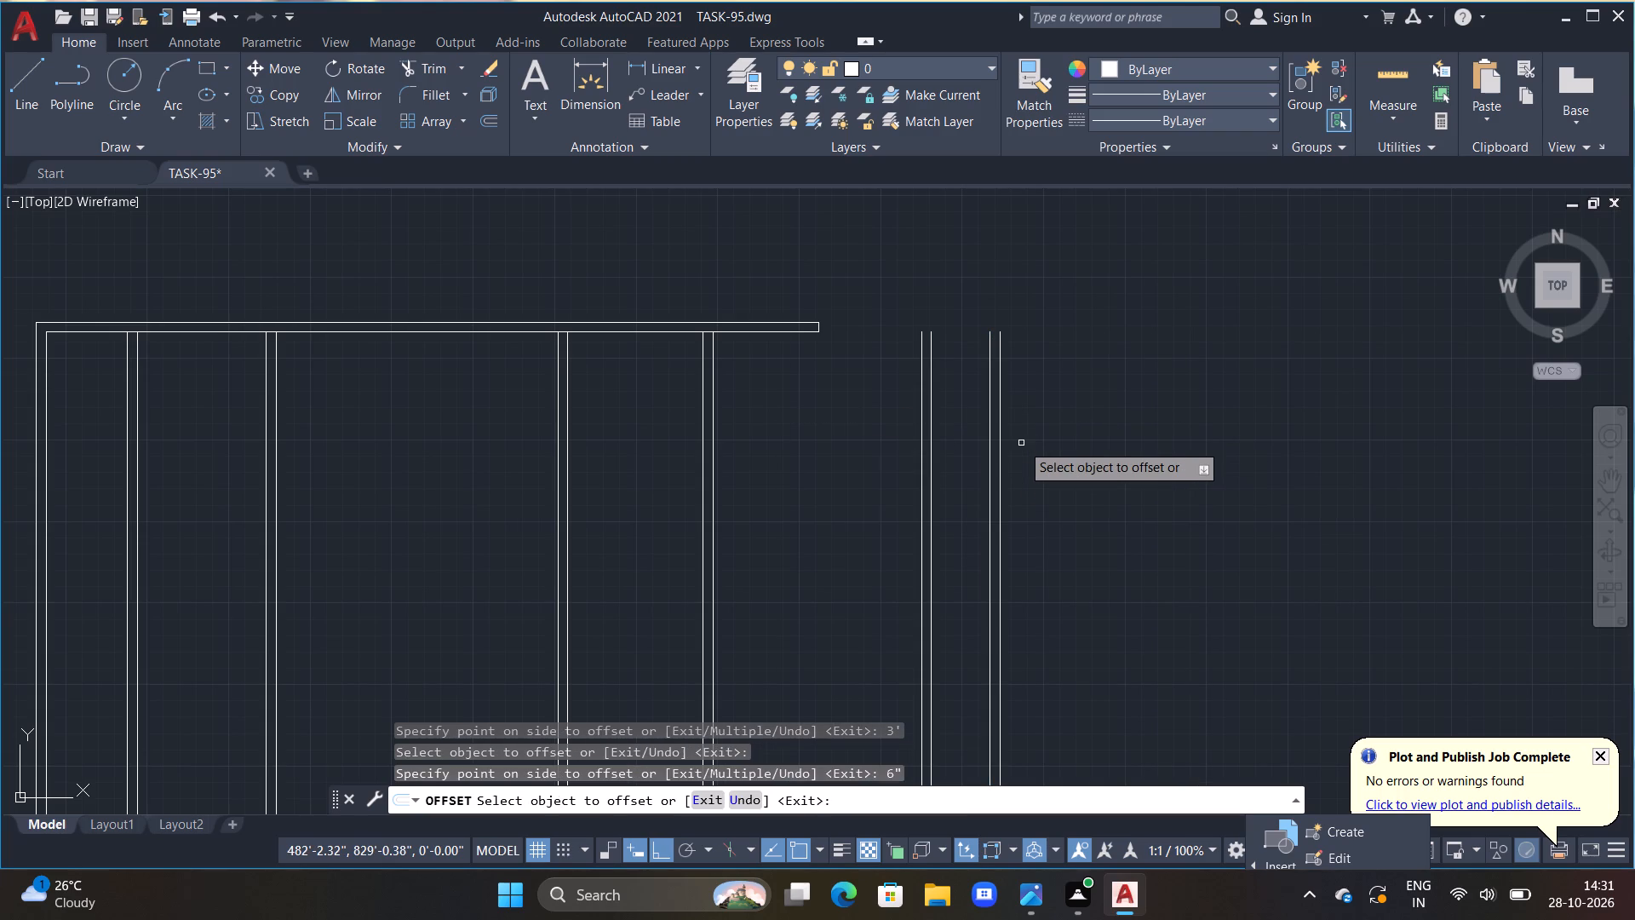
key(Escape)
Delete the short leftover vertical line closing the right end of the top wall.
scroll(807, 307, up, 3)
click(844, 390)
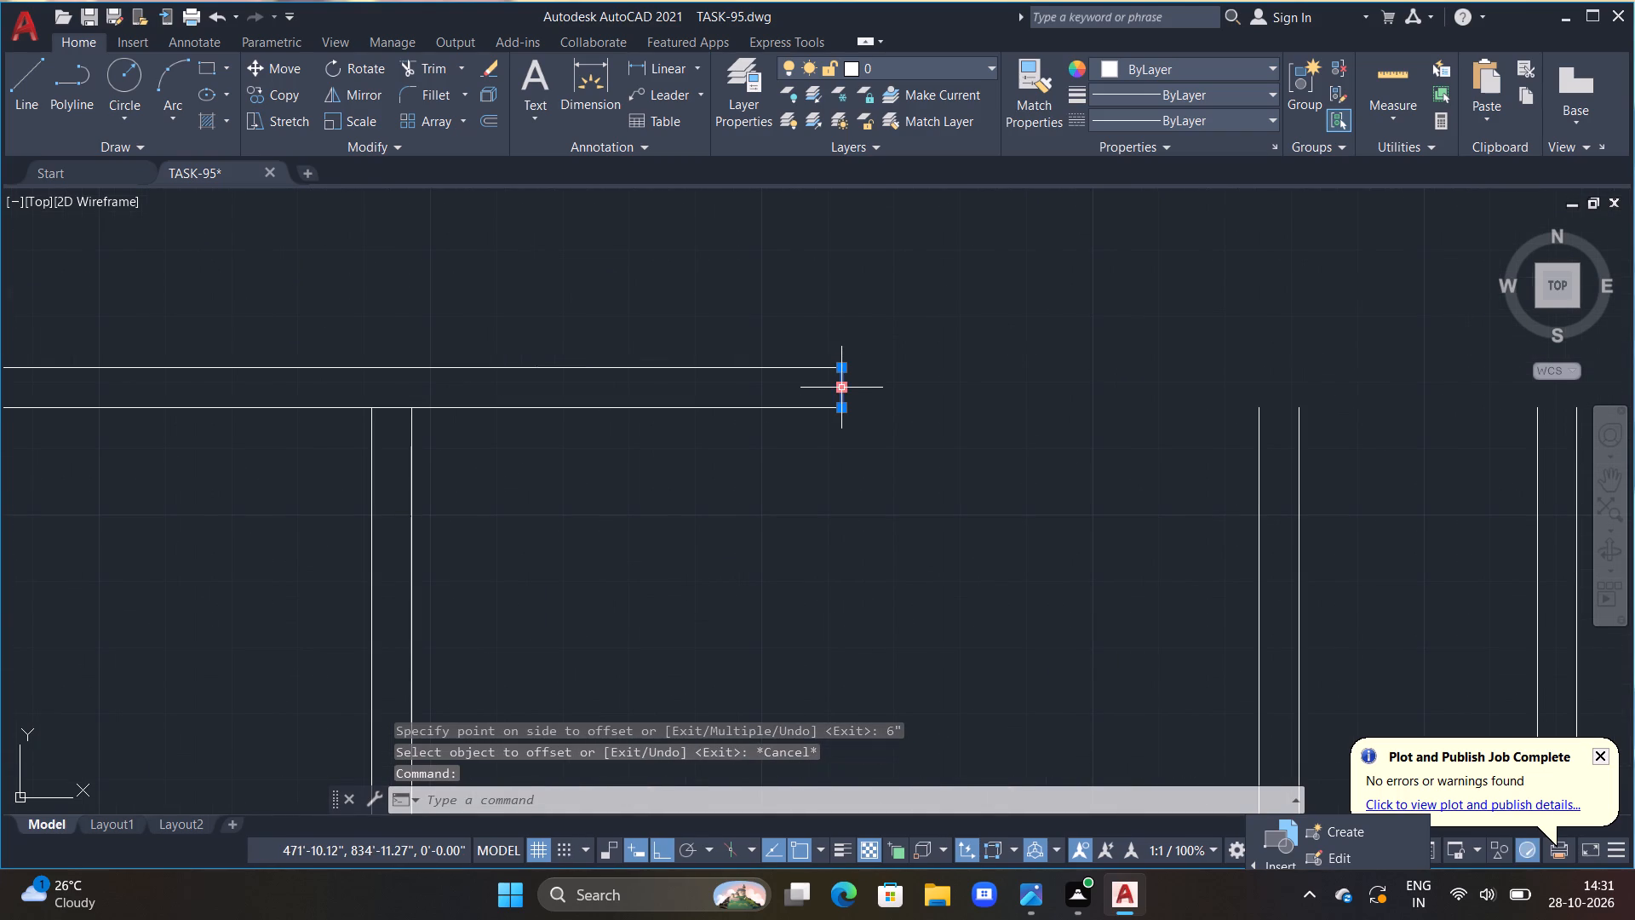
key(Delete)
key(Delete)
Extend the top wall's inner line across the fifth wall to the outer line of the new right wall.
middle_drag(906, 460, 864, 440)
text(EX)
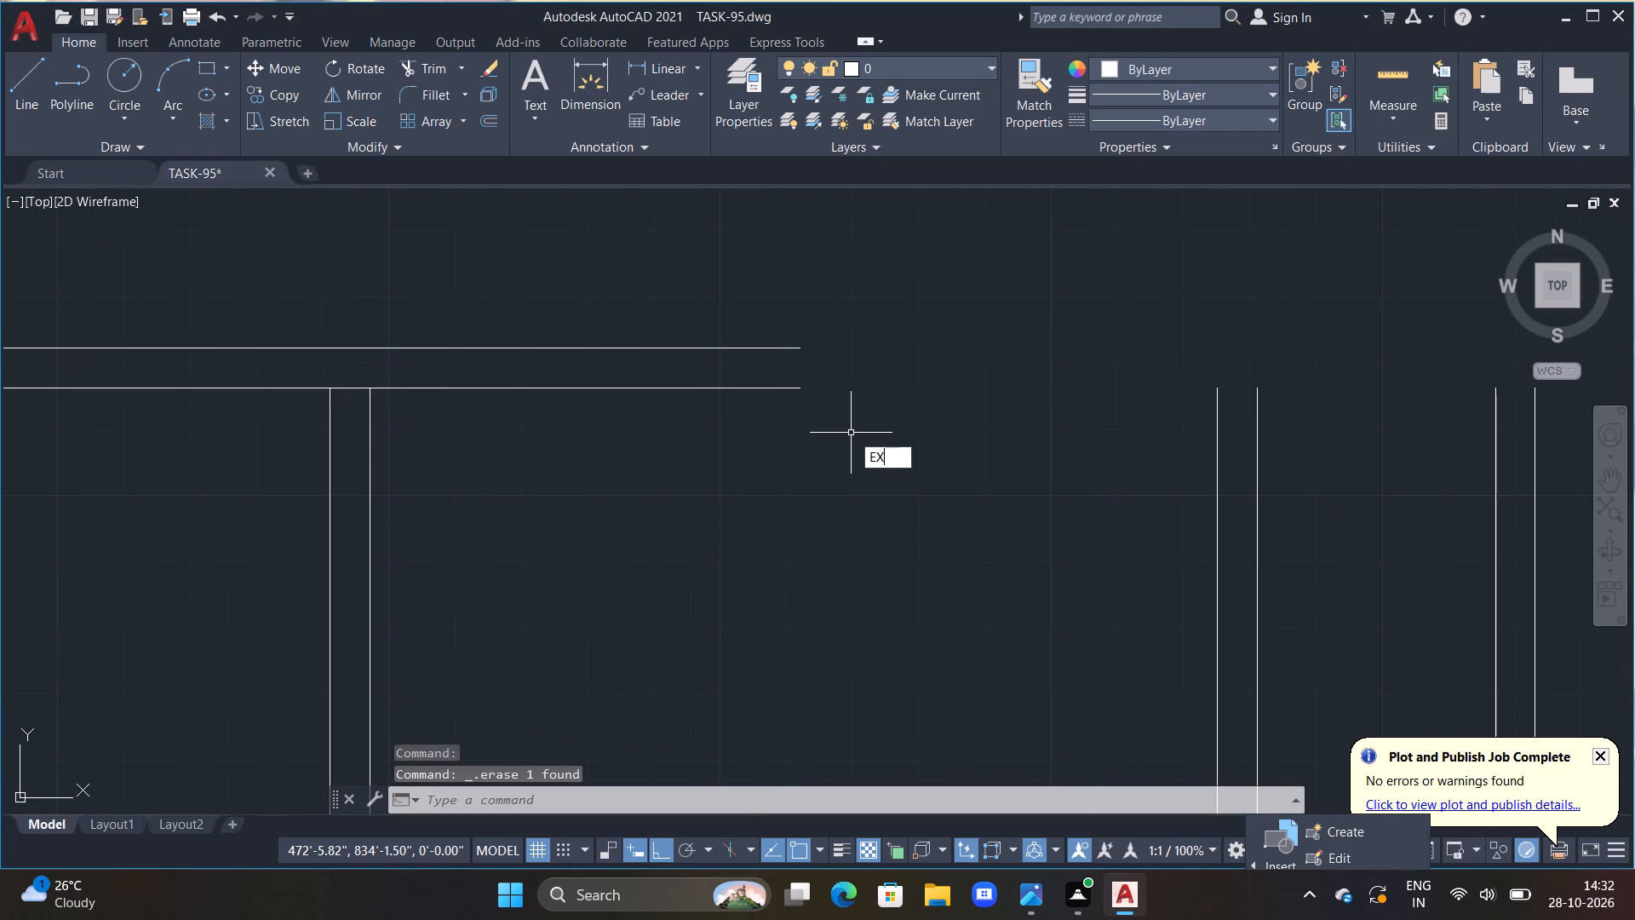
key(space)
click(777, 386)
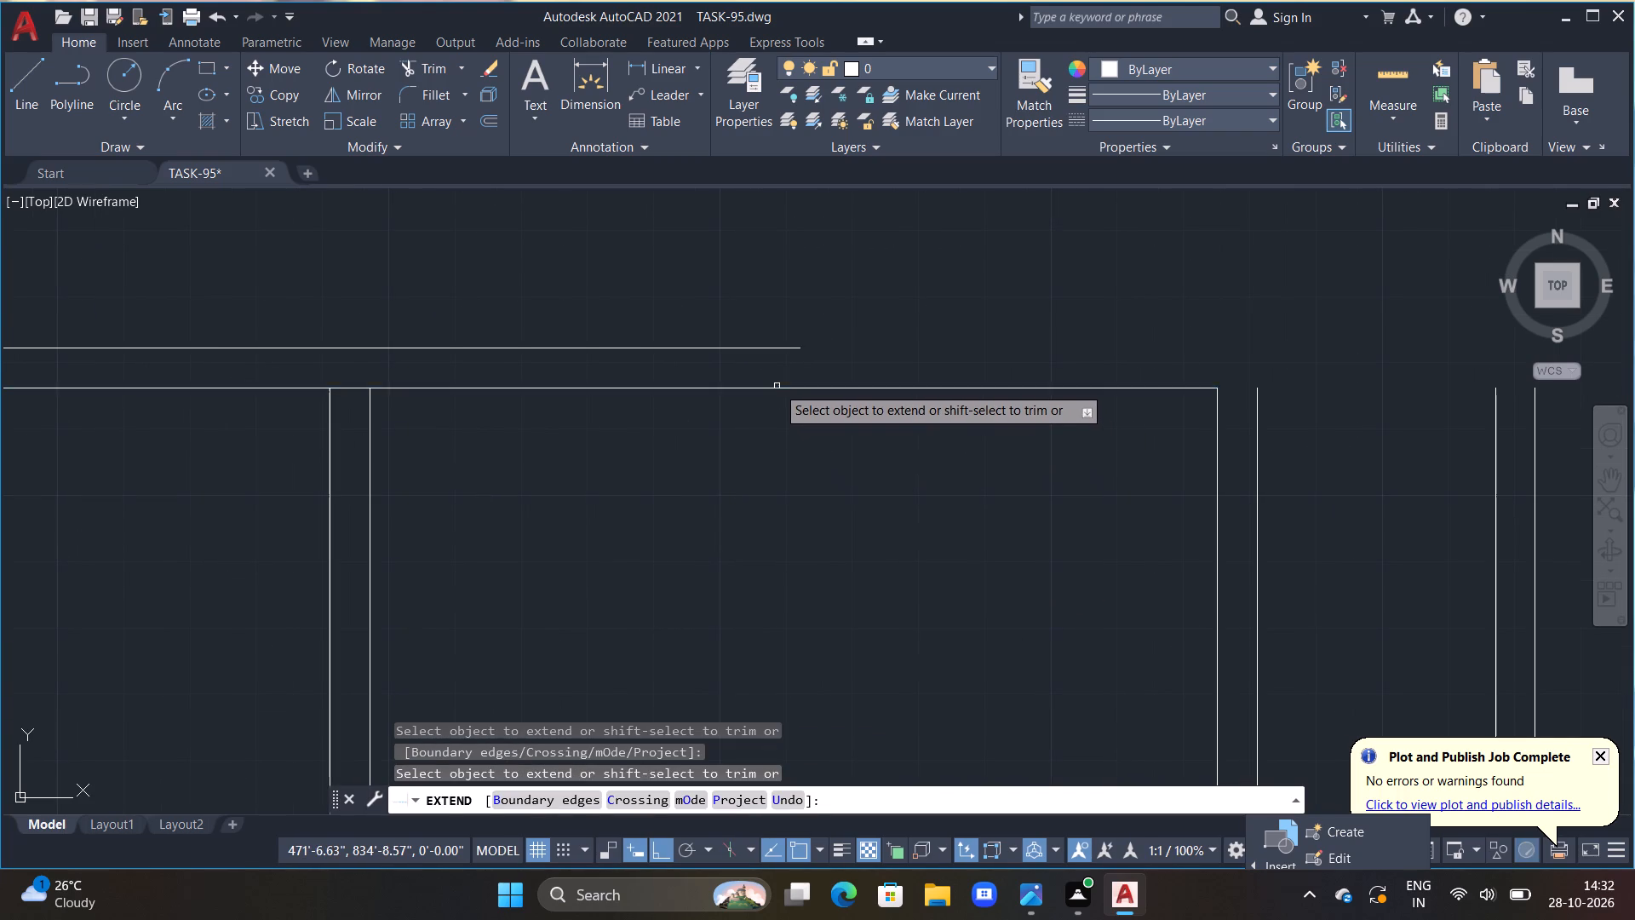
drag(1087, 386, 1087, 385)
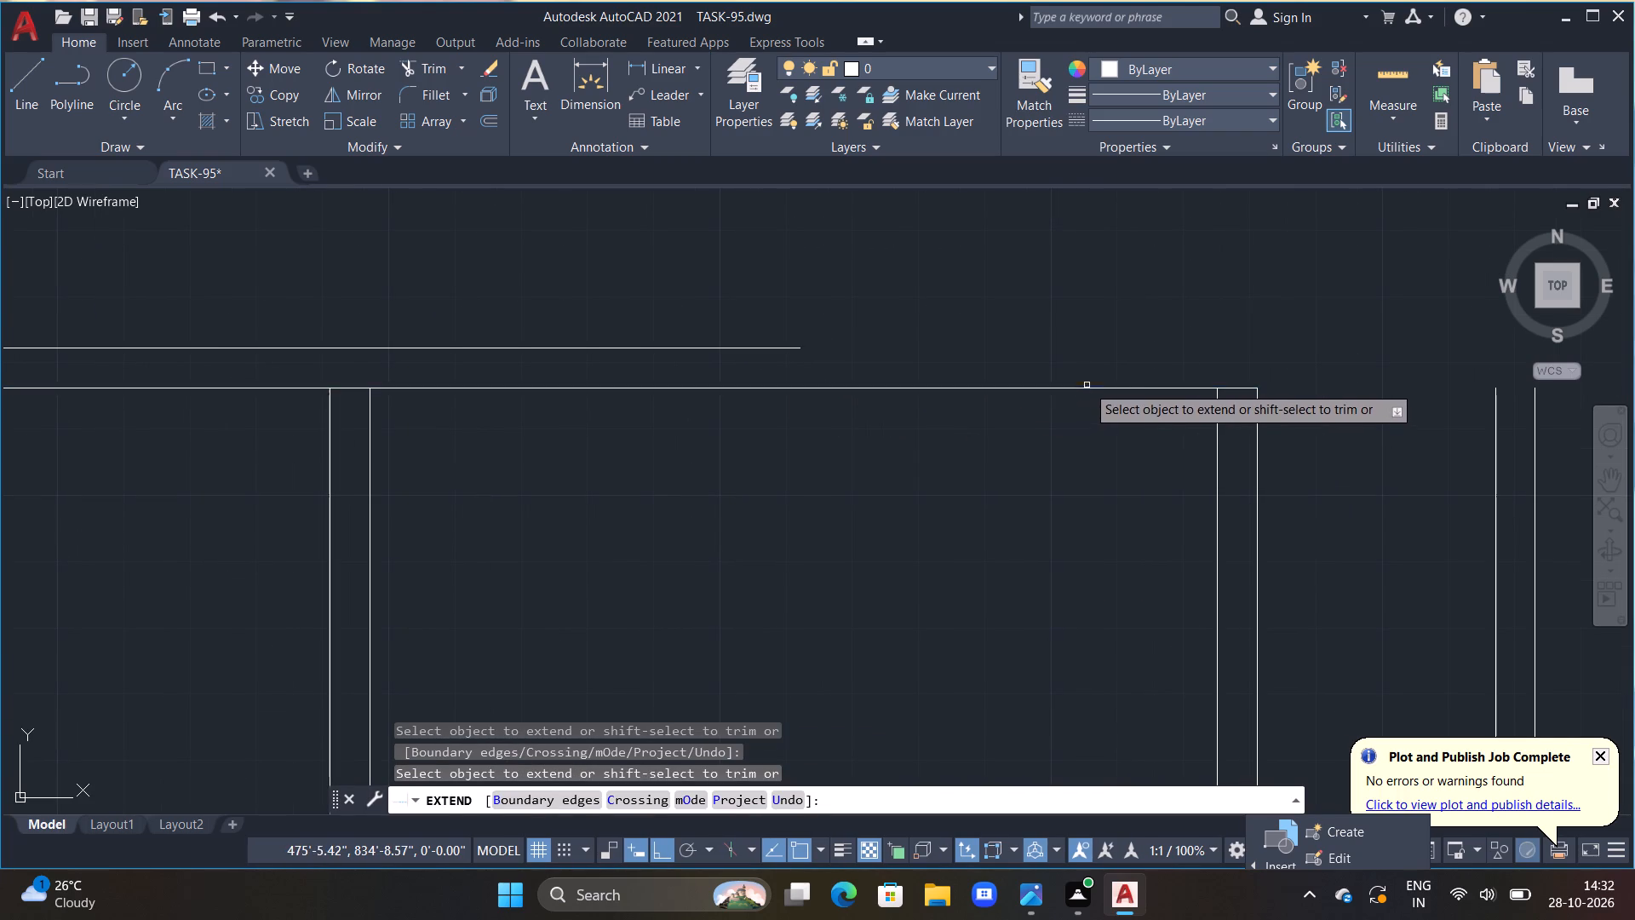
drag(1087, 385, 1111, 388)
drag(1167, 389, 1196, 389)
click(1299, 387)
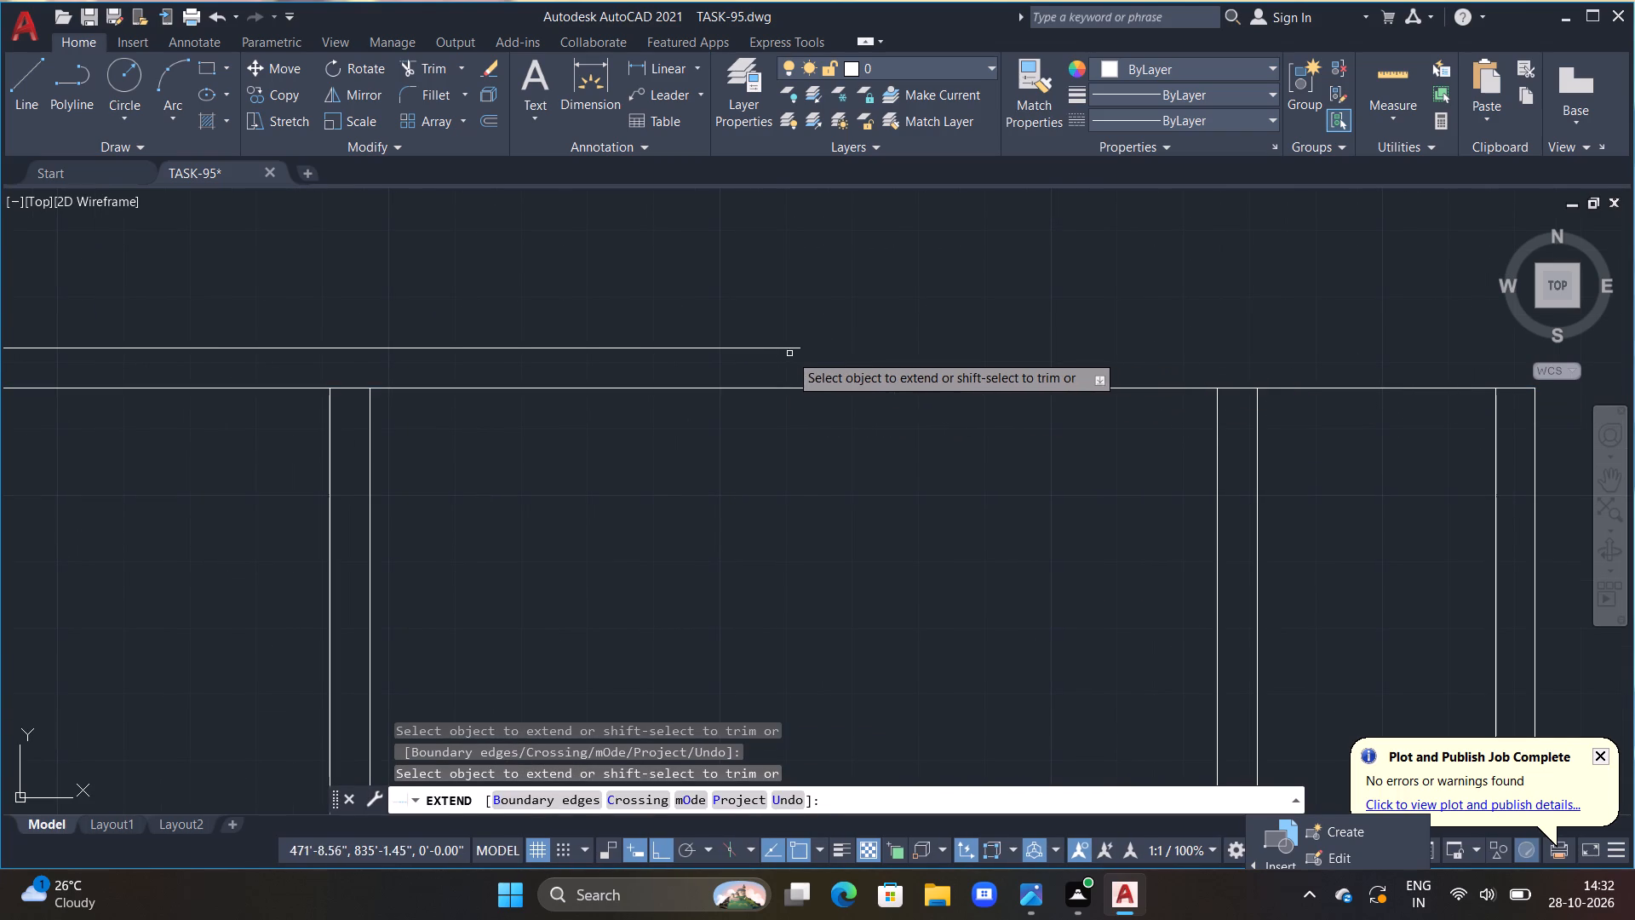
click(785, 351)
key(Escape)
middle_drag(990, 339, 735, 346)
key(Escape)
key(Escape)
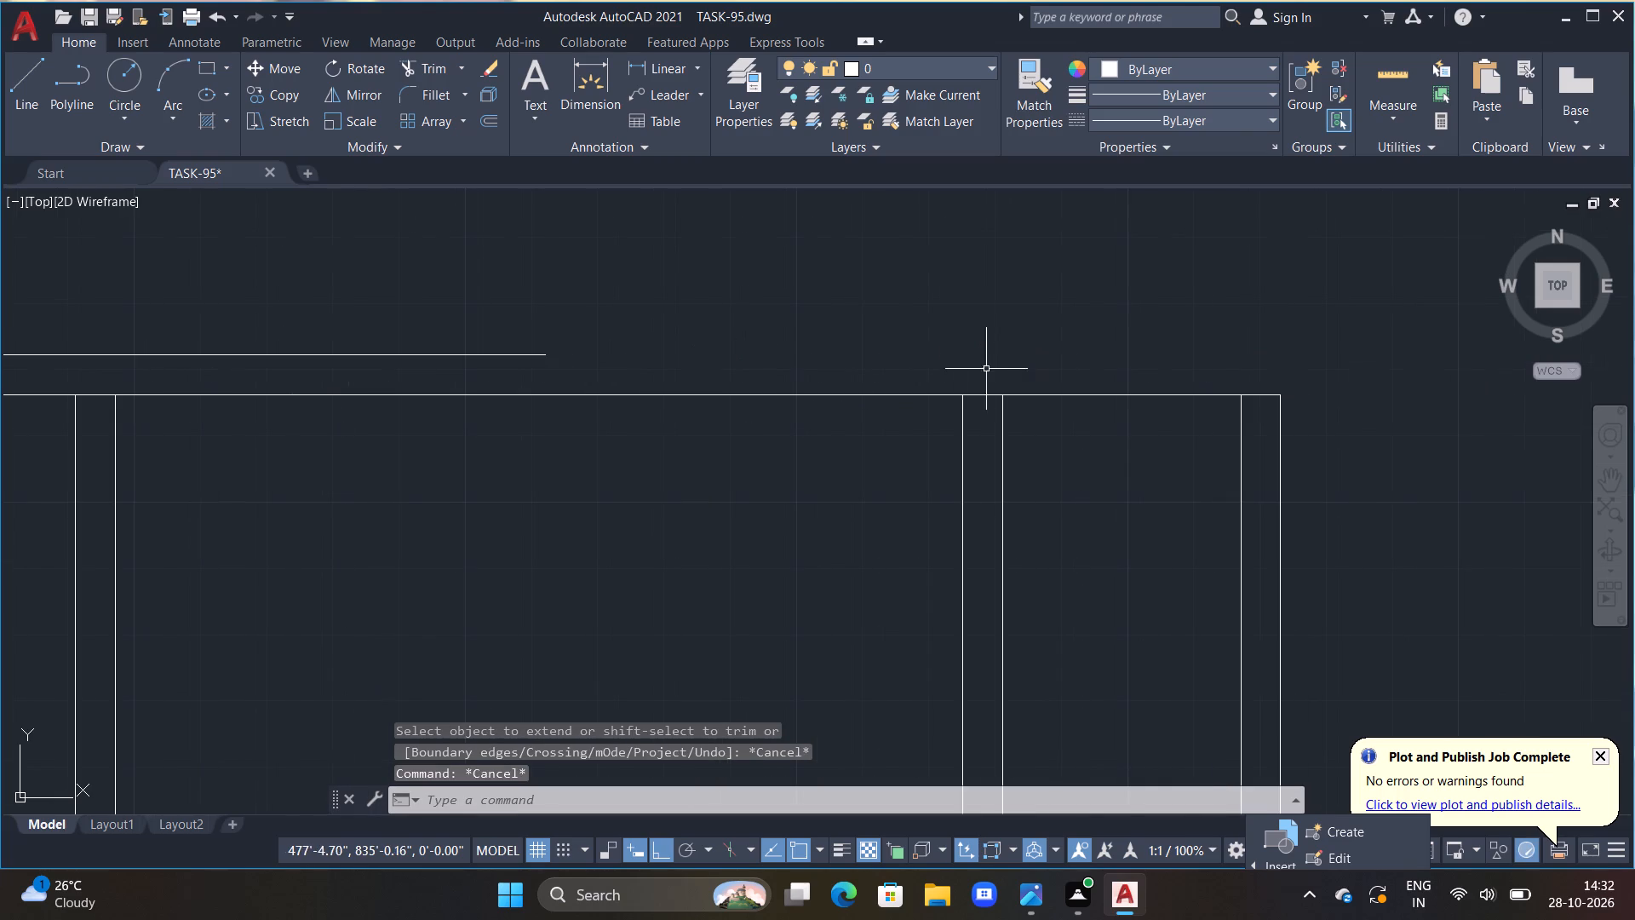
Draw a 6" line up from the new upper-right corner and a line from there back to the top outer line's end.
text(L)
key(space)
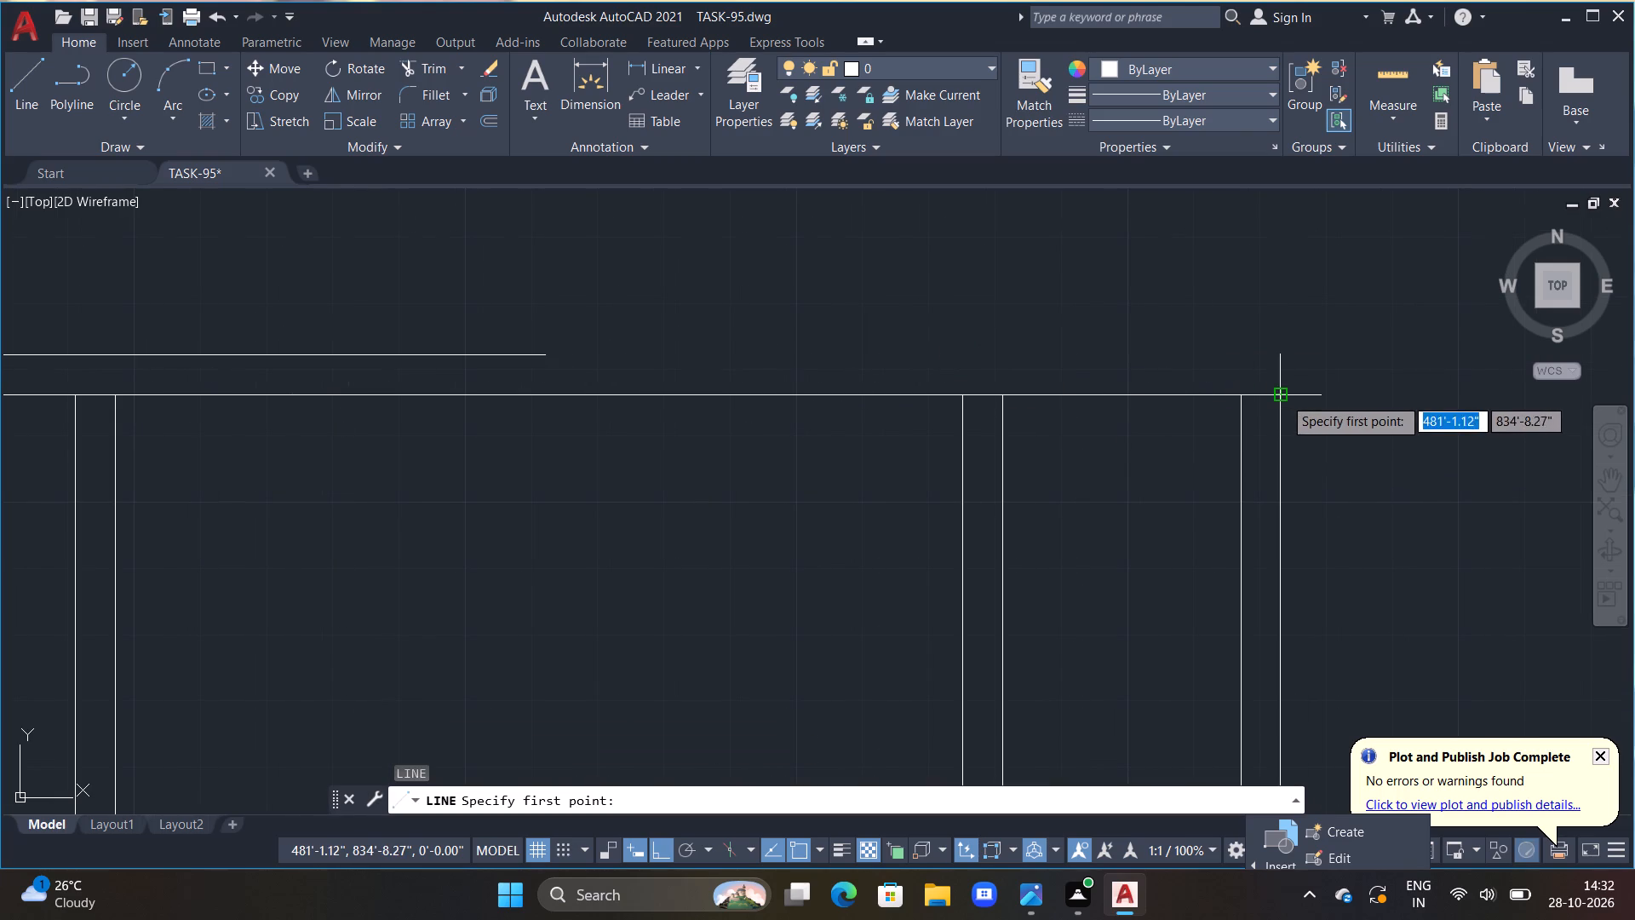
click(1282, 397)
text(6")
key(Return)
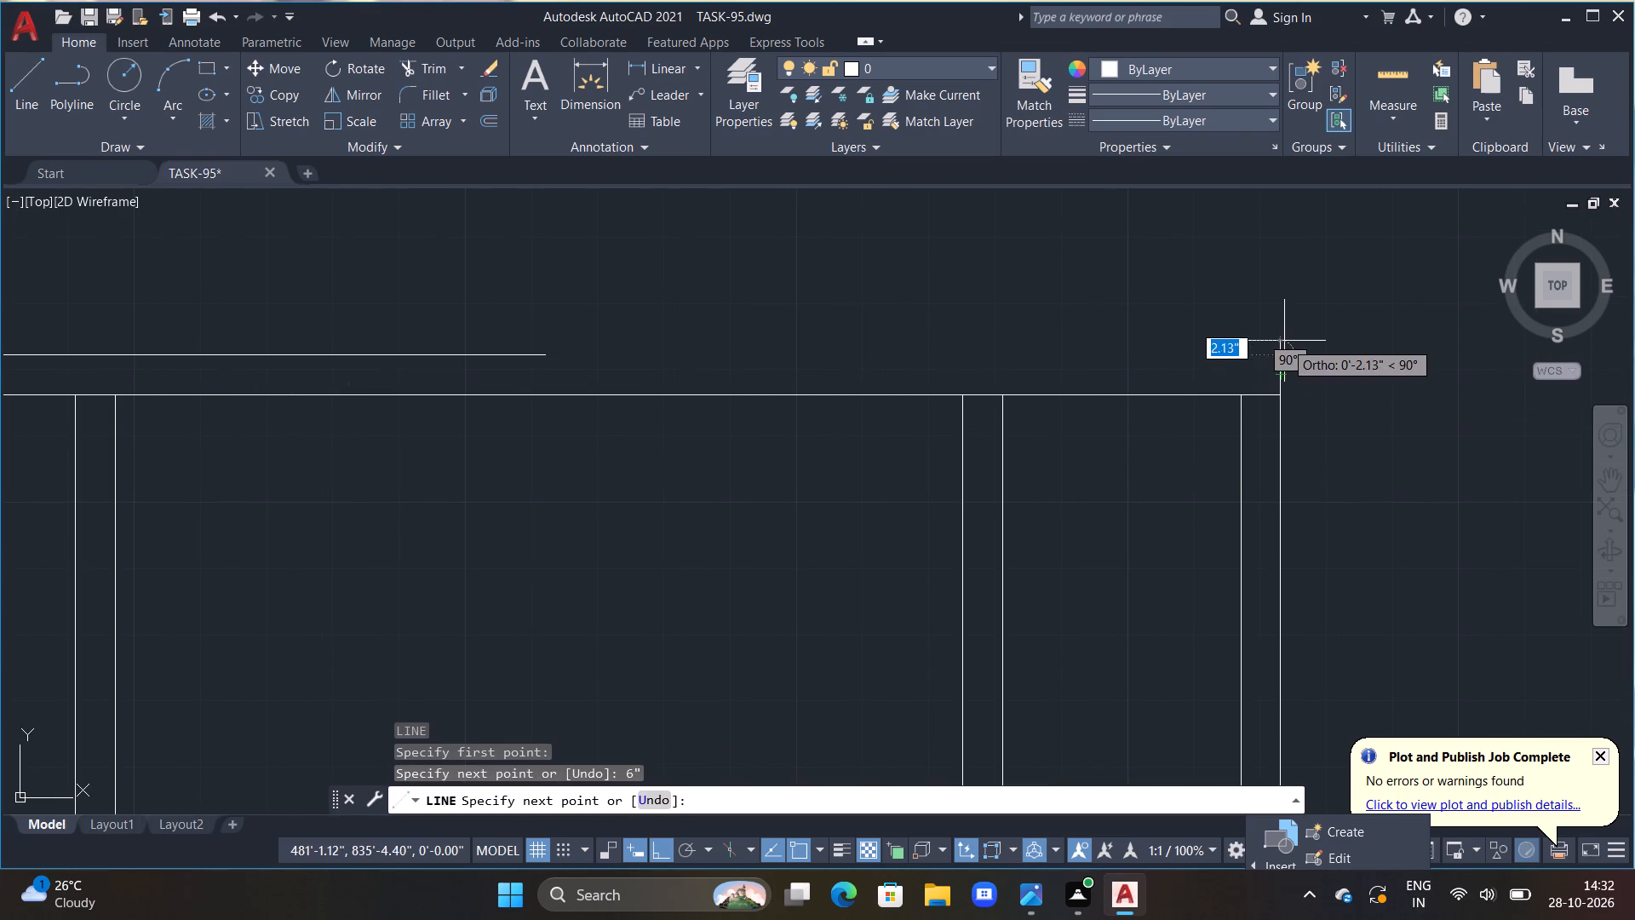
click(547, 353)
key(Escape)
Create a horizontal partition by offsetting the top wall's inner line 4'2" down and that copy another 6" down.
scroll(478, 420, down, 3)
middle_drag(298, 502, 705, 399)
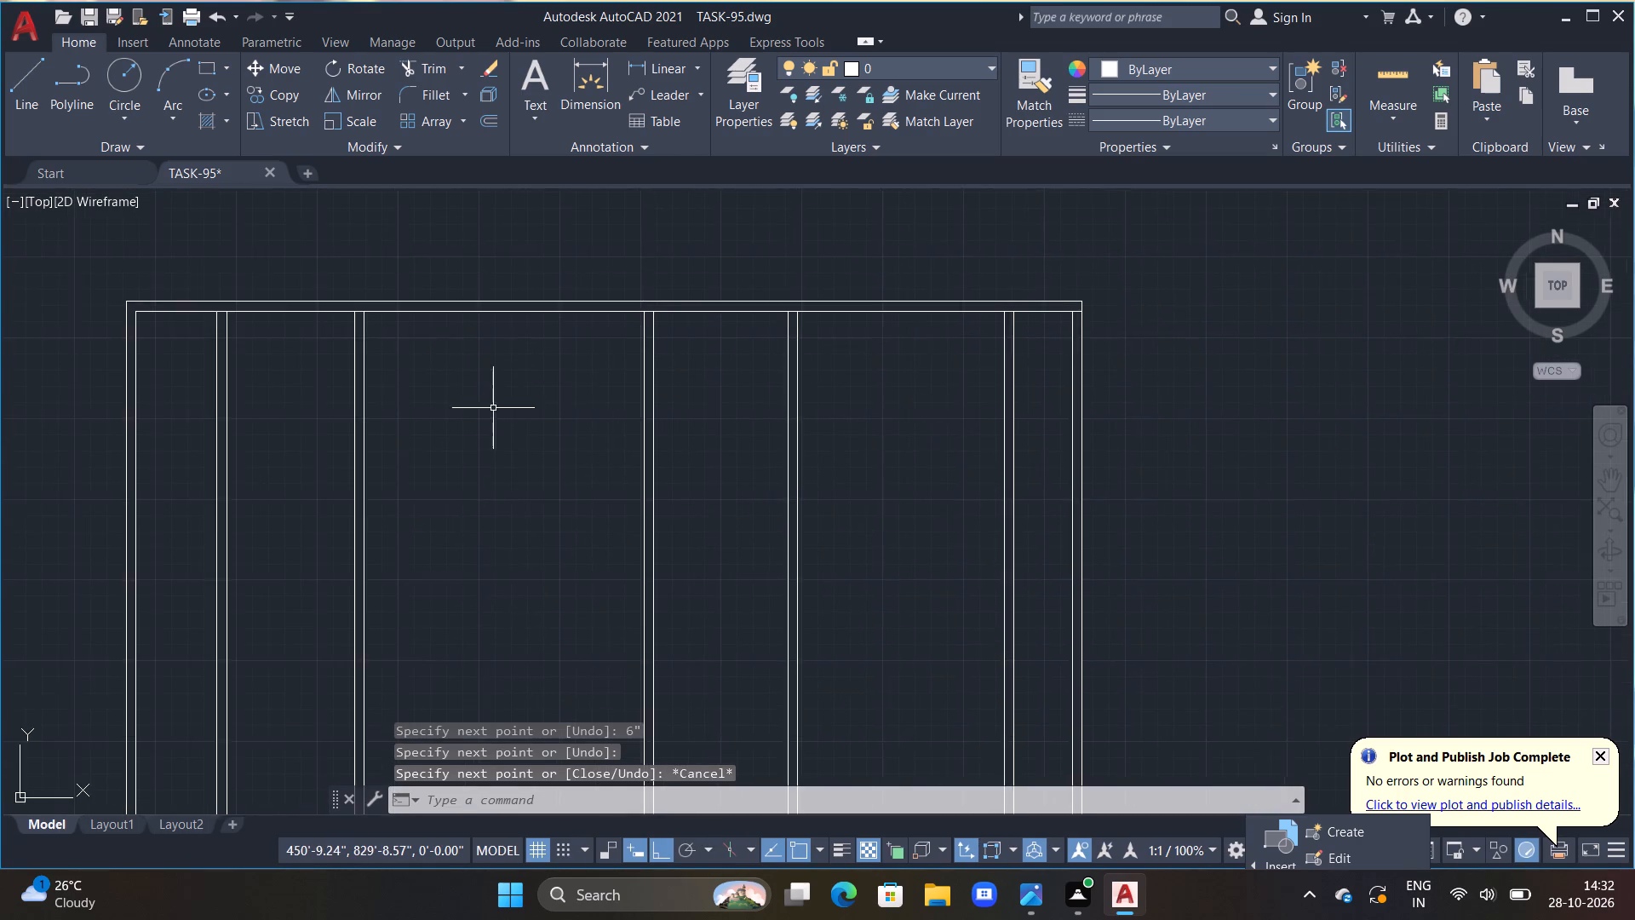
middle_drag(493, 408, 668, 457)
key(Escape)
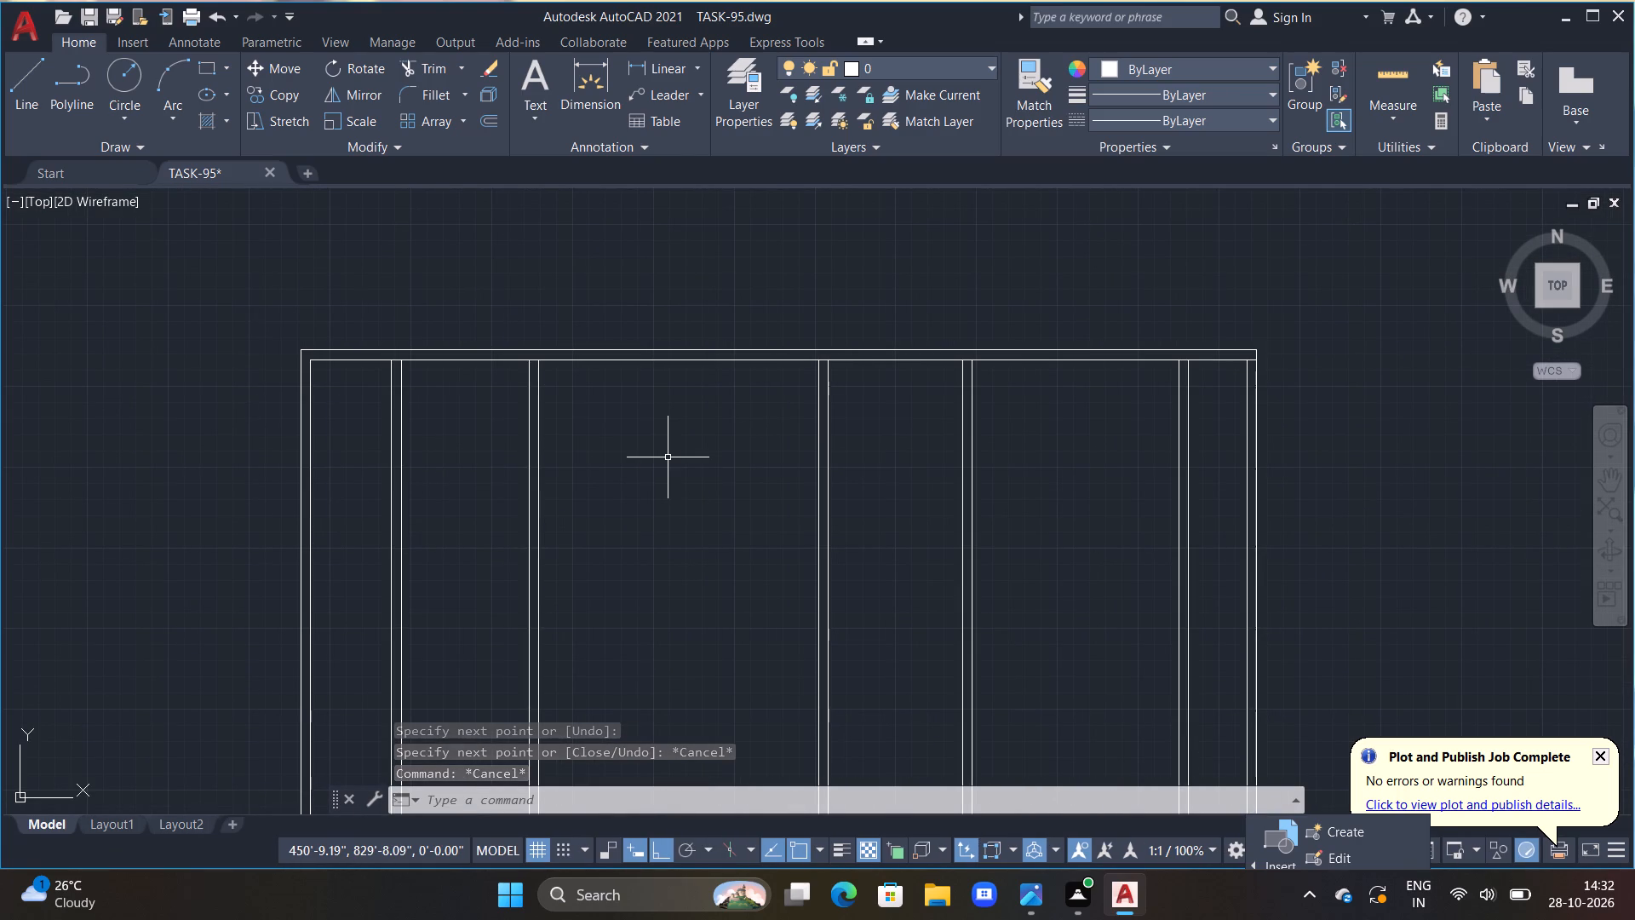
key(Escape)
key(Escape)
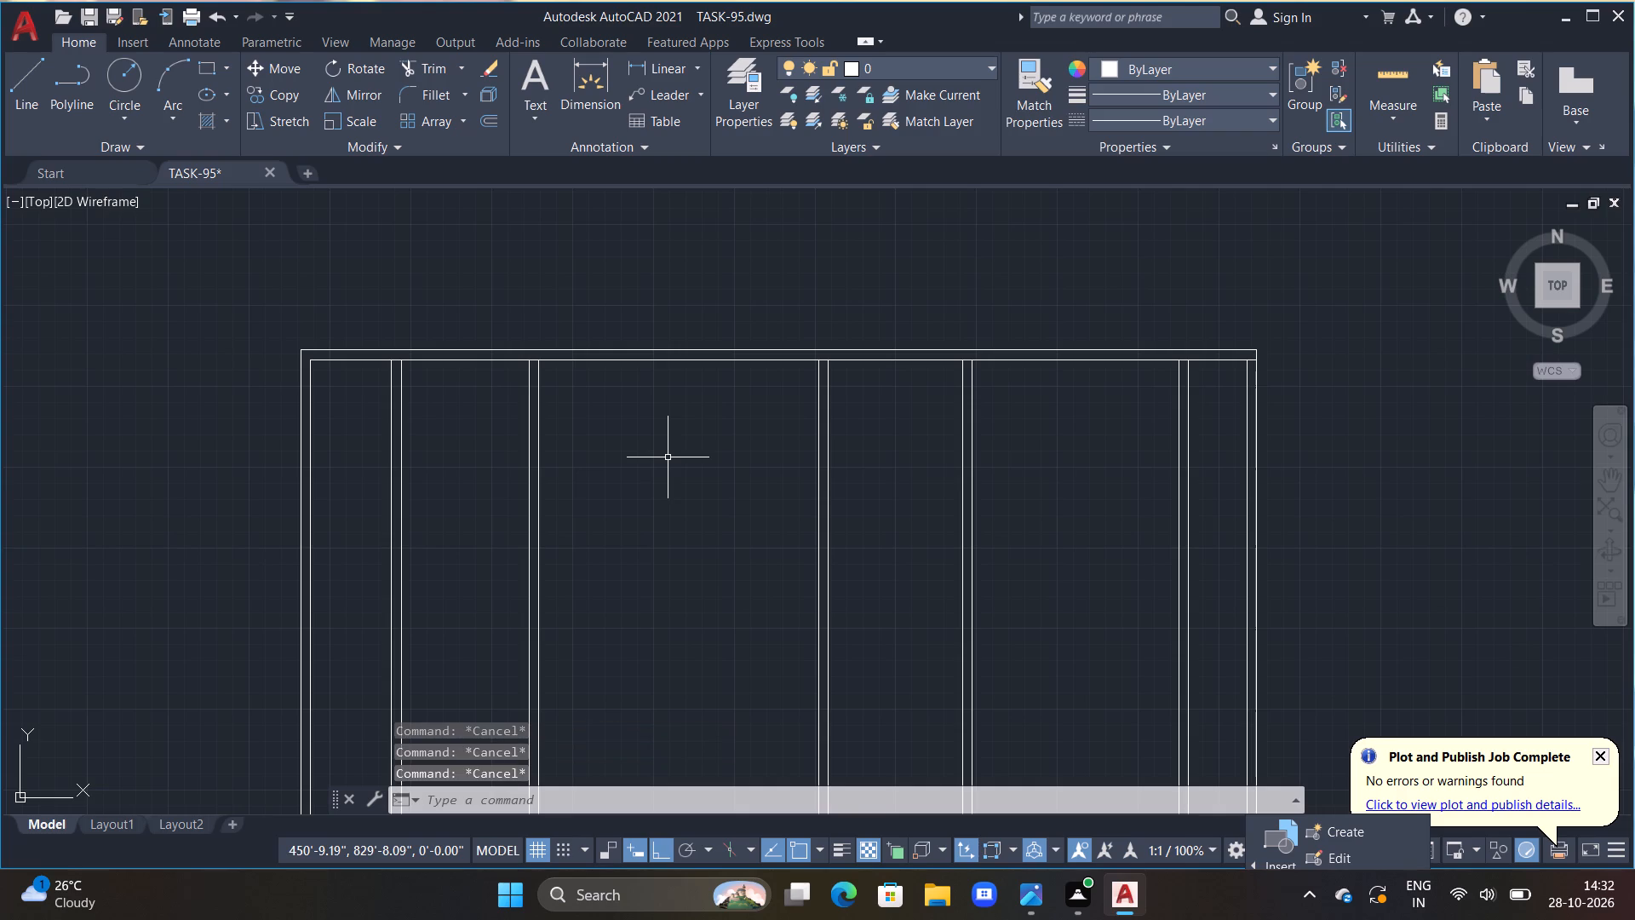
text(OFF)
key(space)
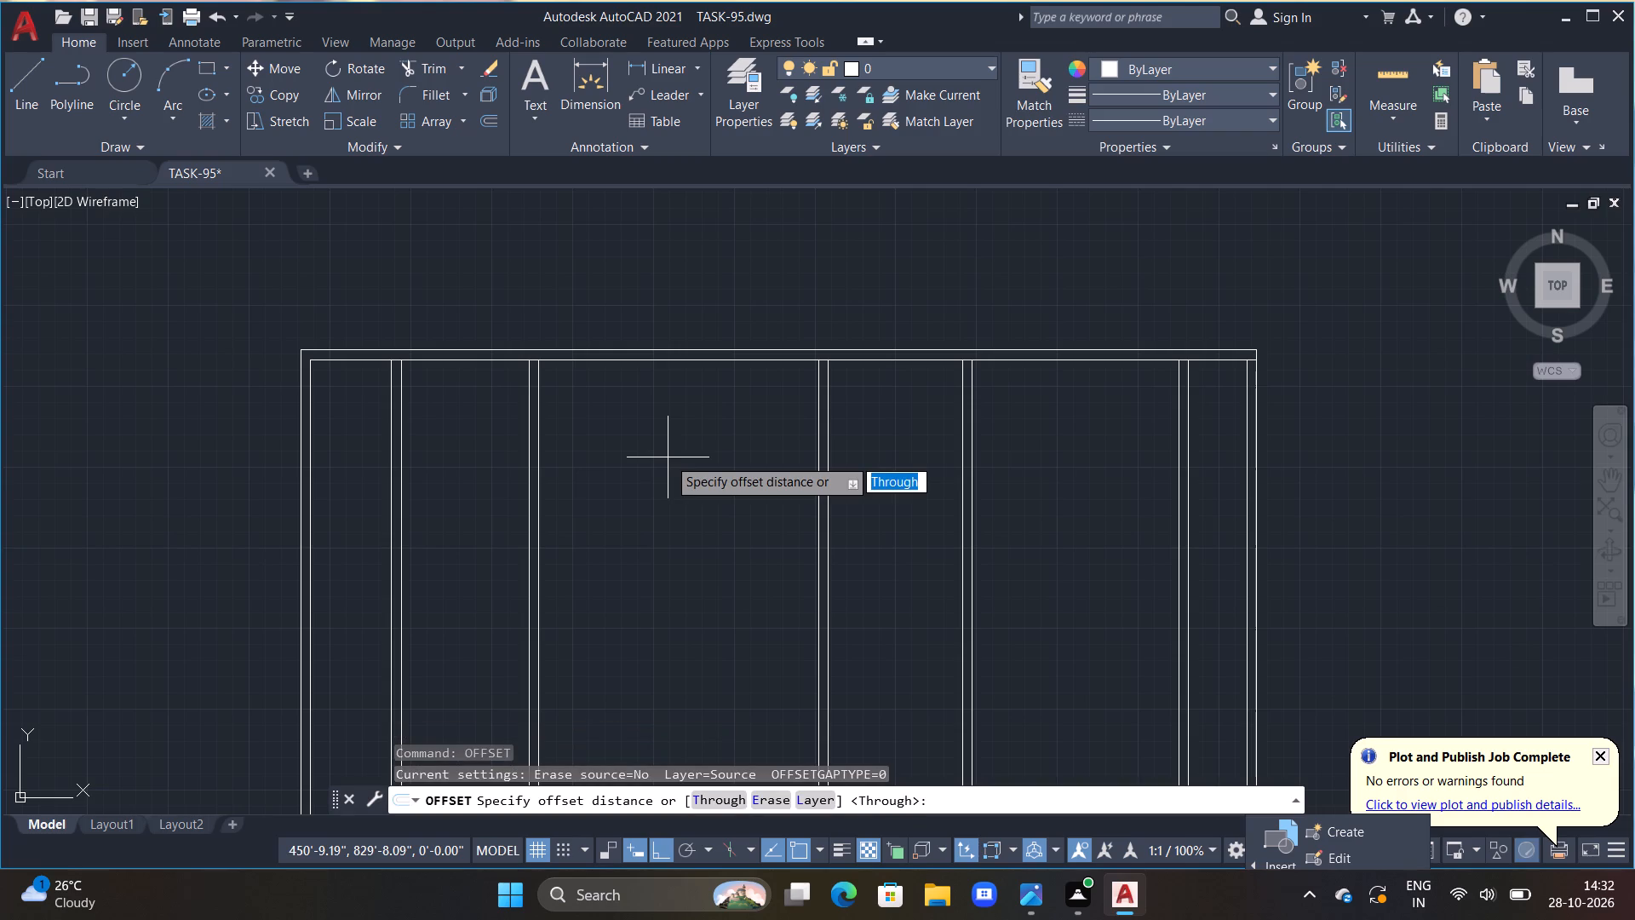
text(4'2")
key(Return)
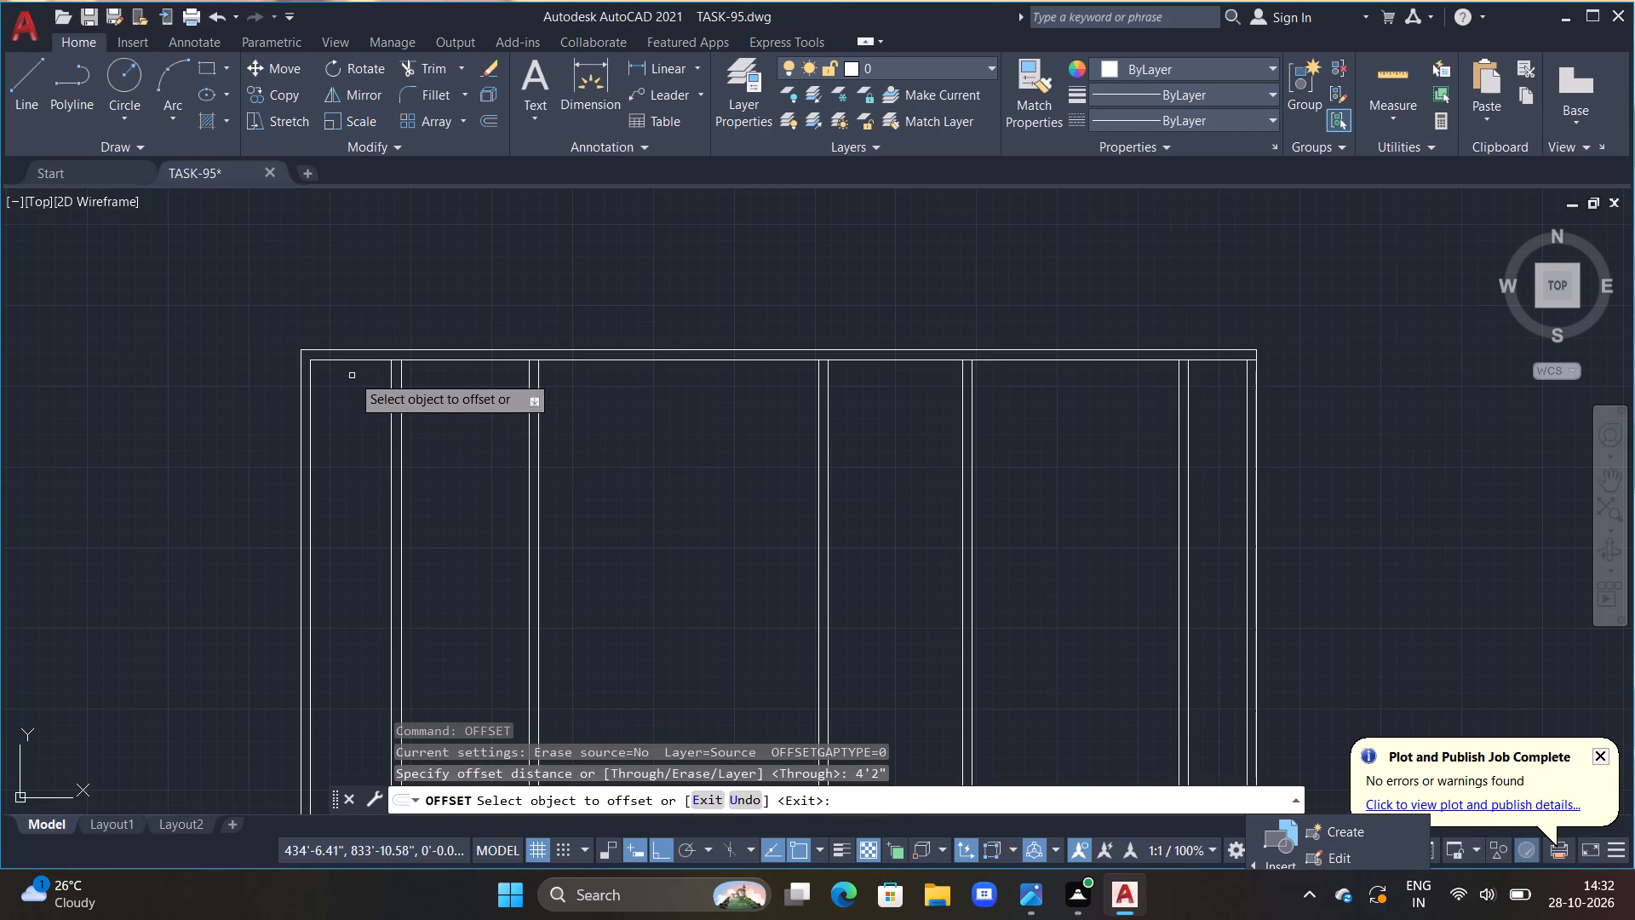
click(341, 364)
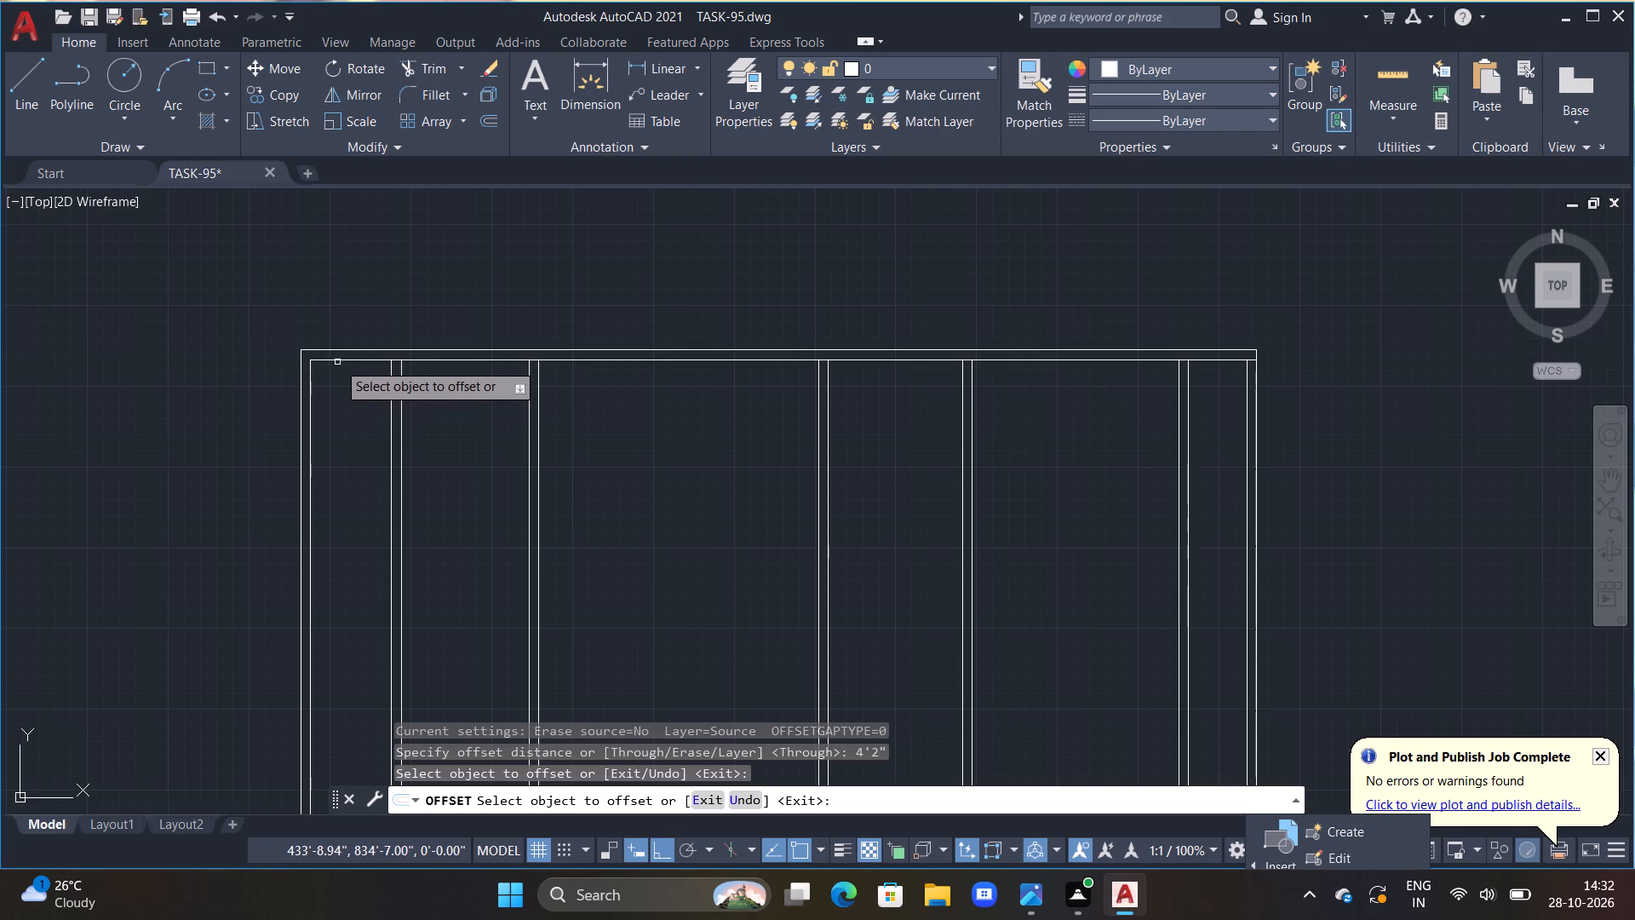
click(337, 362)
click(326, 490)
drag(333, 440, 333, 467)
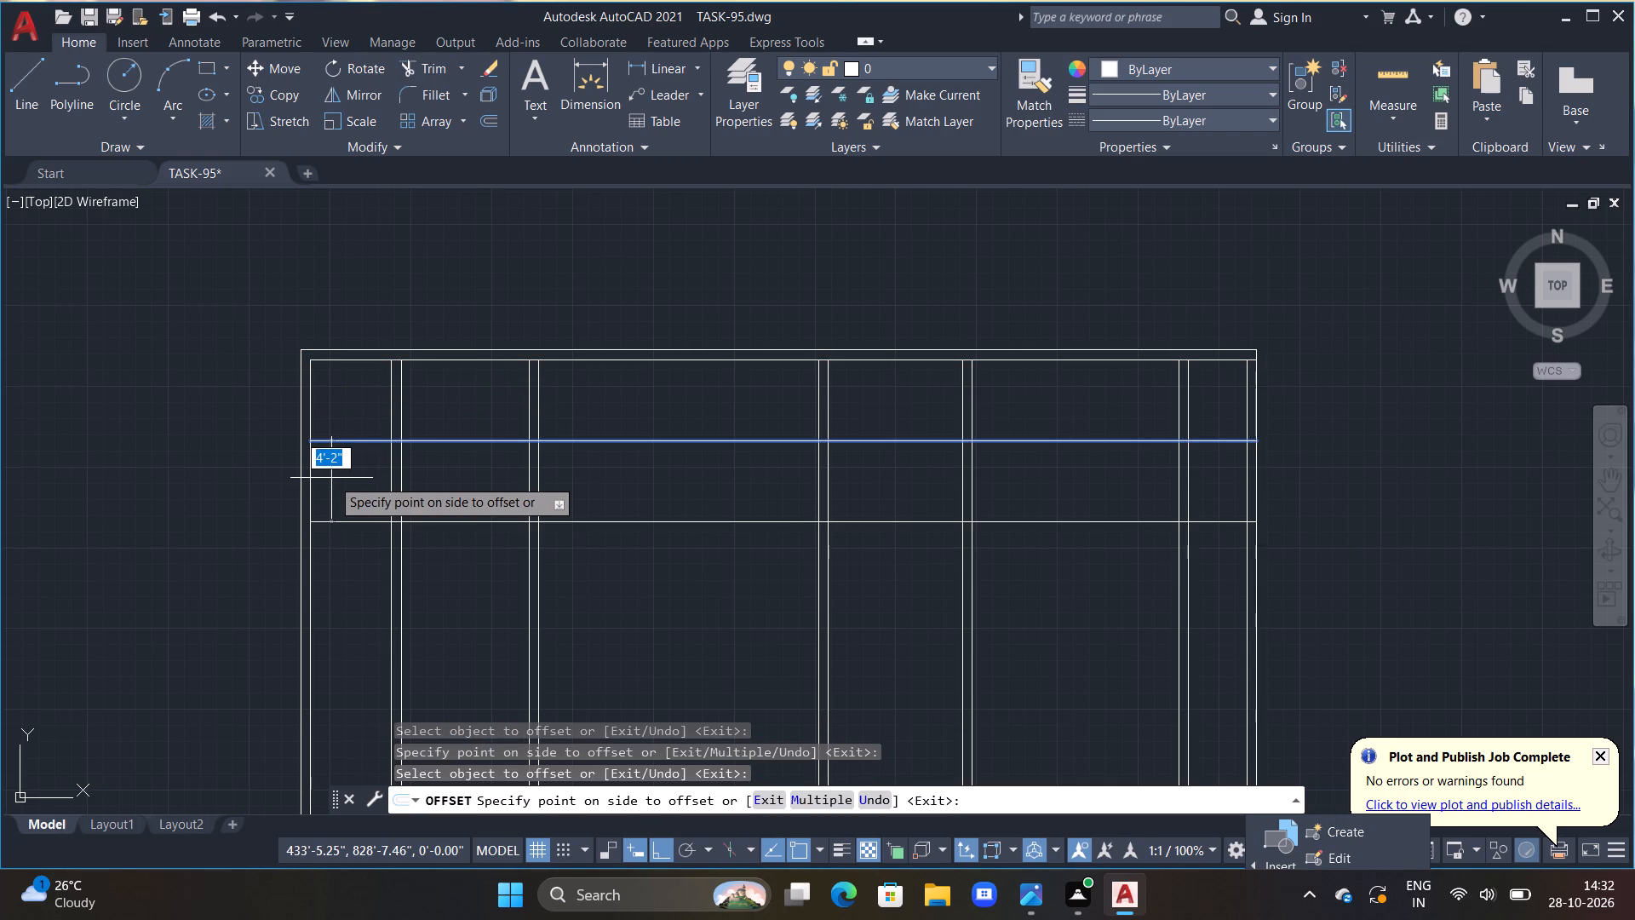
text(6")
key(Return)
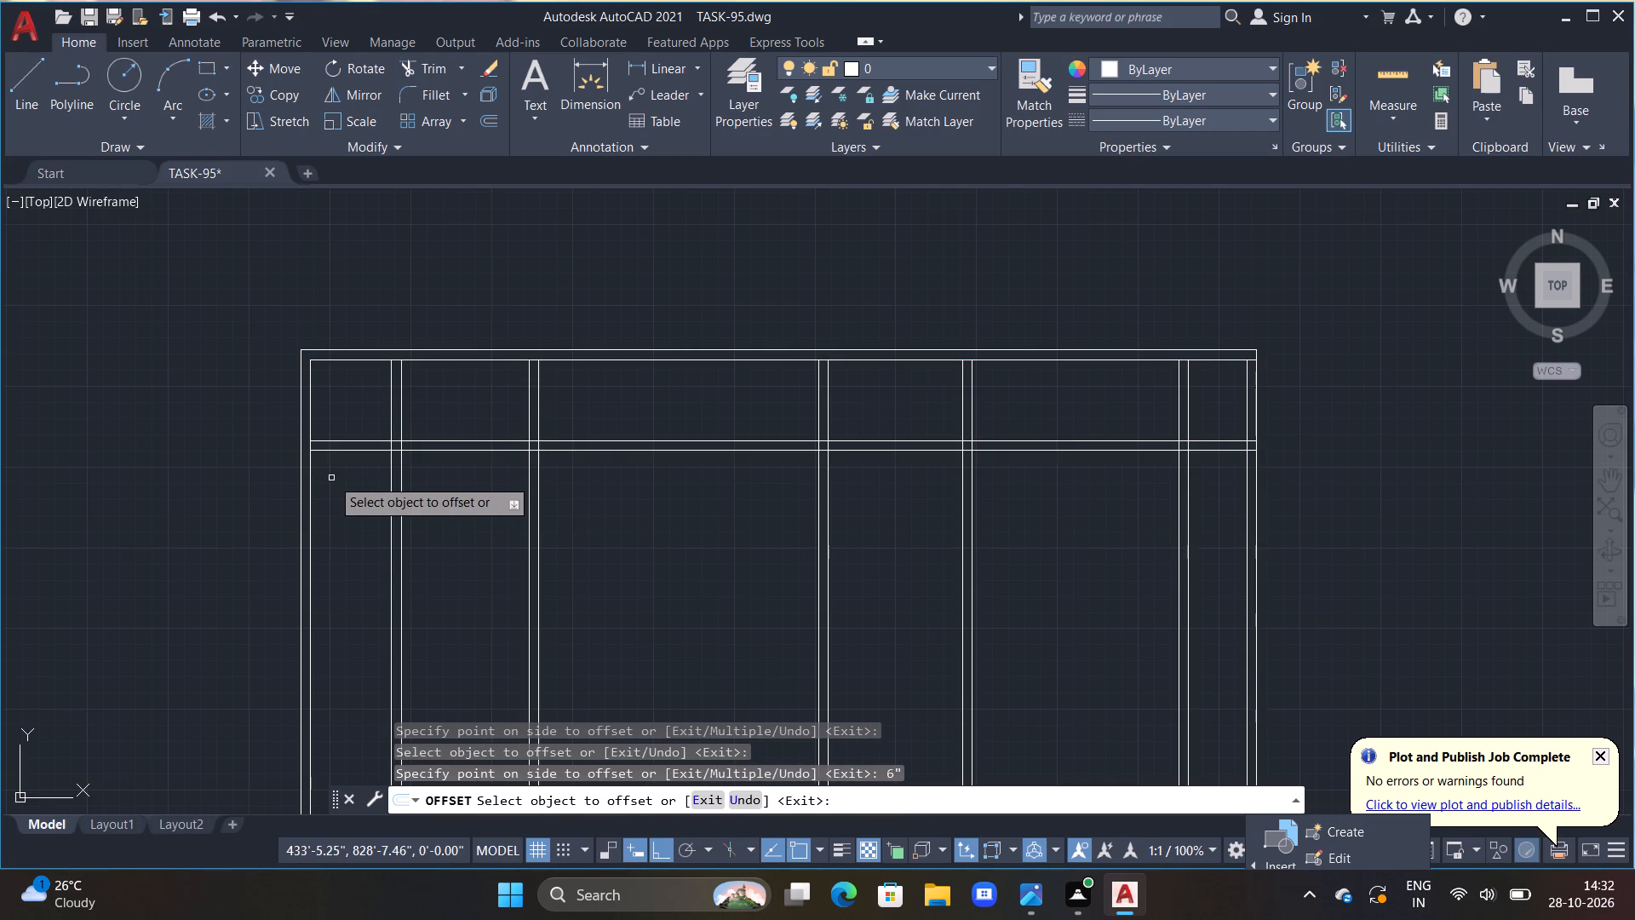
key(Escape)
Trim away both partition lines between the first and third interior walls, including the pieces inside the second interior wall.
text(TR)
key(space)
drag(422, 415, 444, 549)
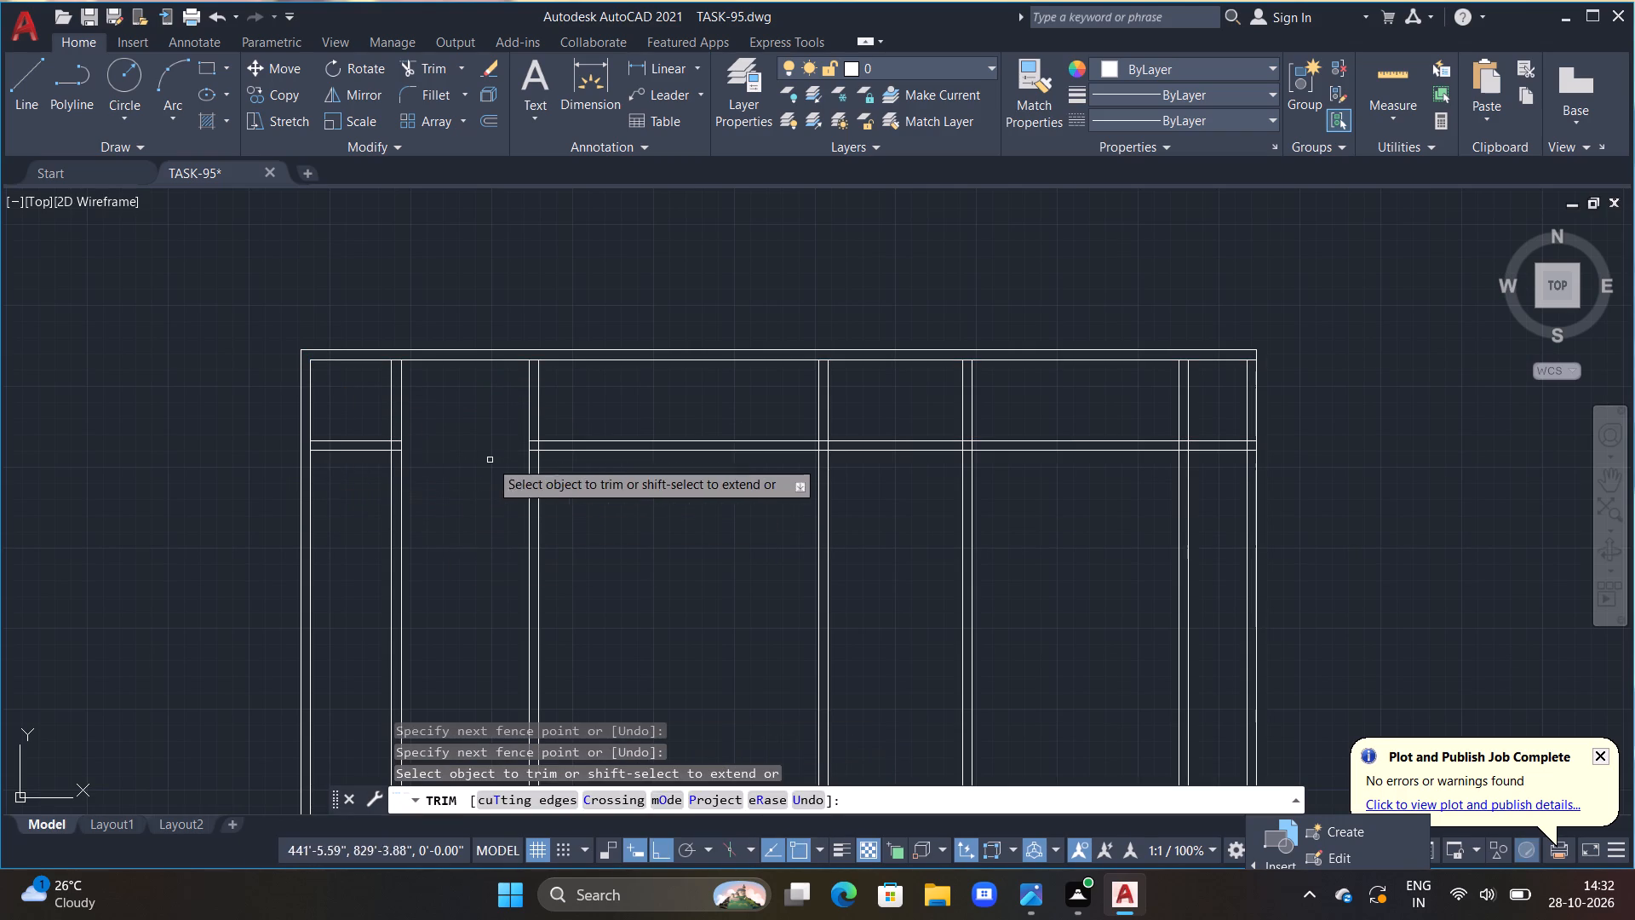
drag(583, 425, 604, 545)
scroll(555, 457, up, 3)
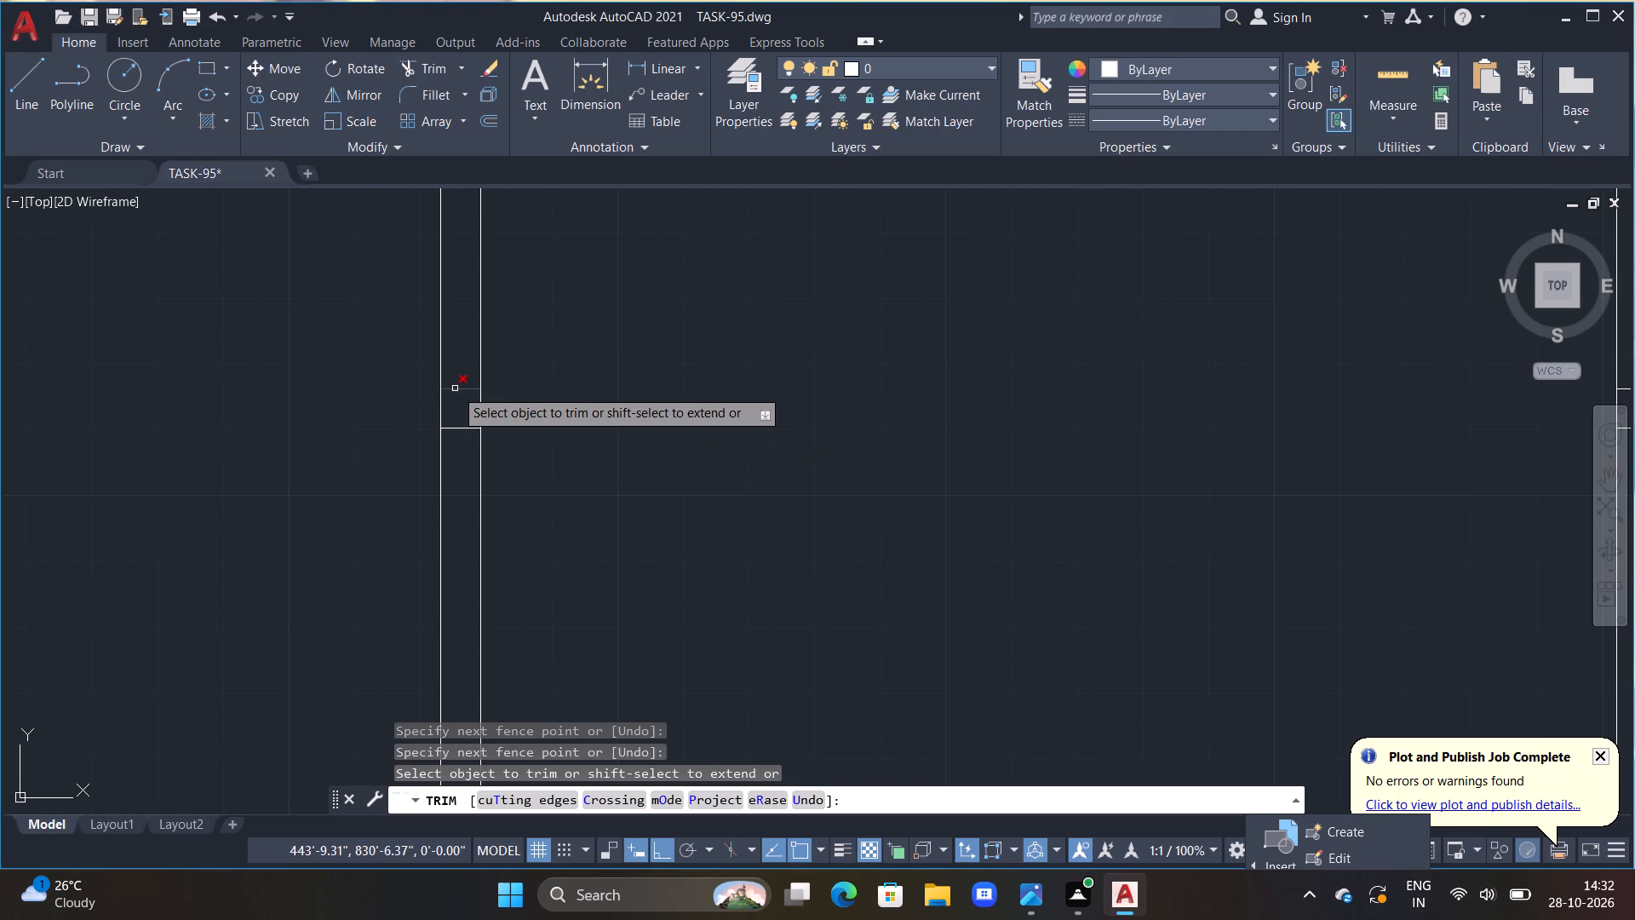
click(455, 388)
click(448, 432)
click(460, 415)
scroll(545, 403, down, 2)
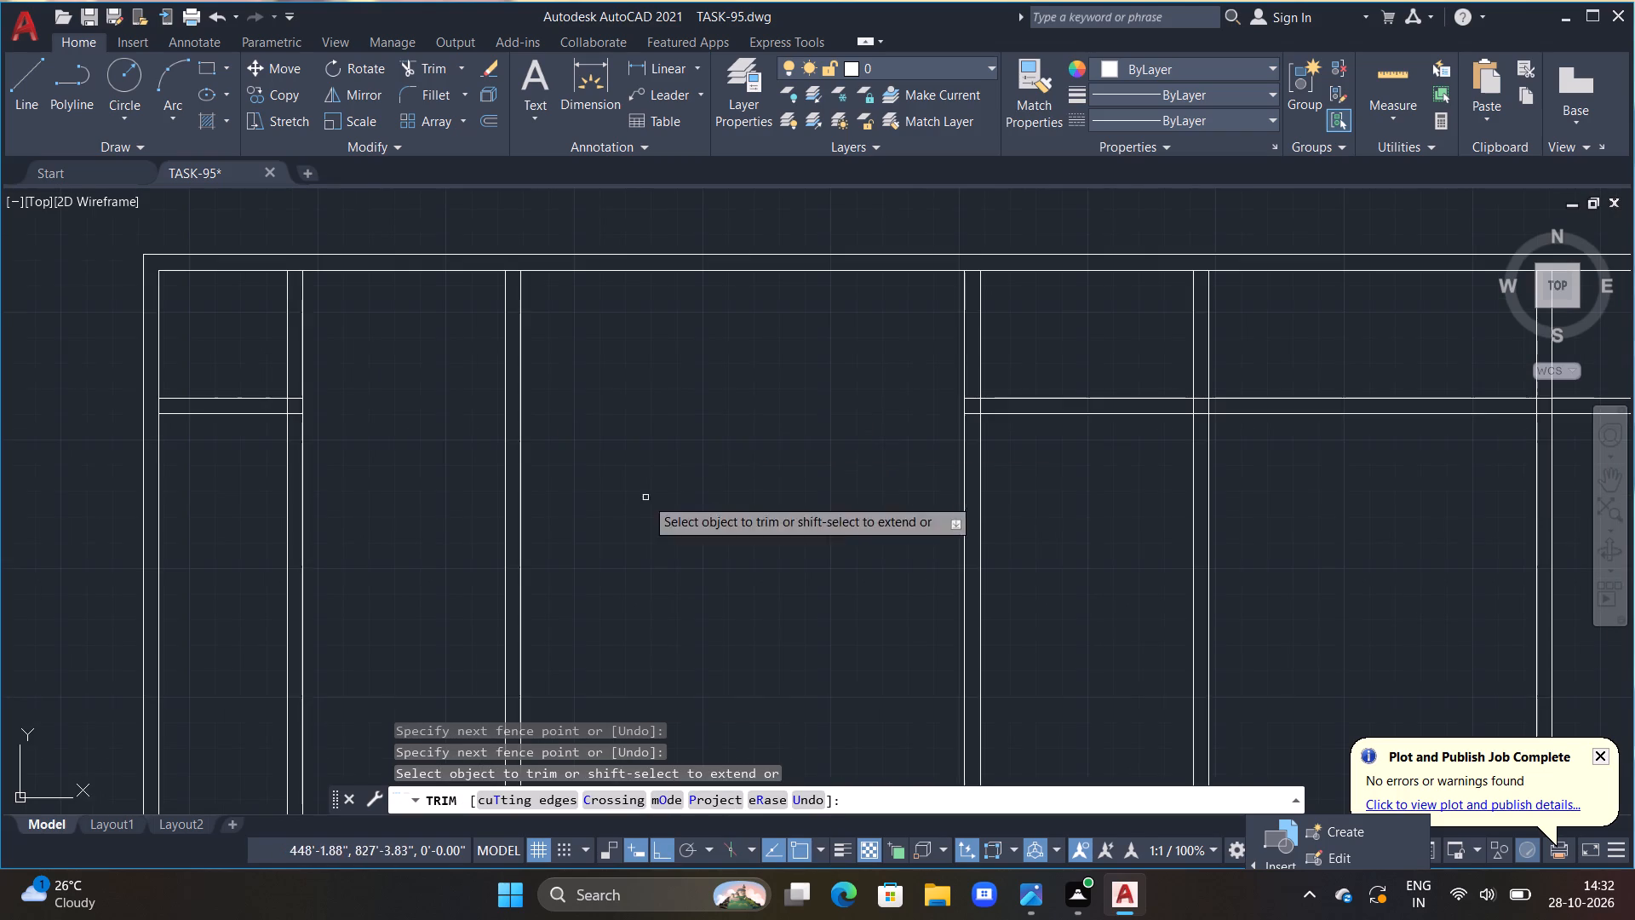
Trim away the remaining partition lines from the third interior wall to the right outer wall, keeping only the leftmost bay's partition.
middle_drag(835, 380, 307, 408)
scroll(444, 405, up, 3)
drag(438, 432, 448, 561)
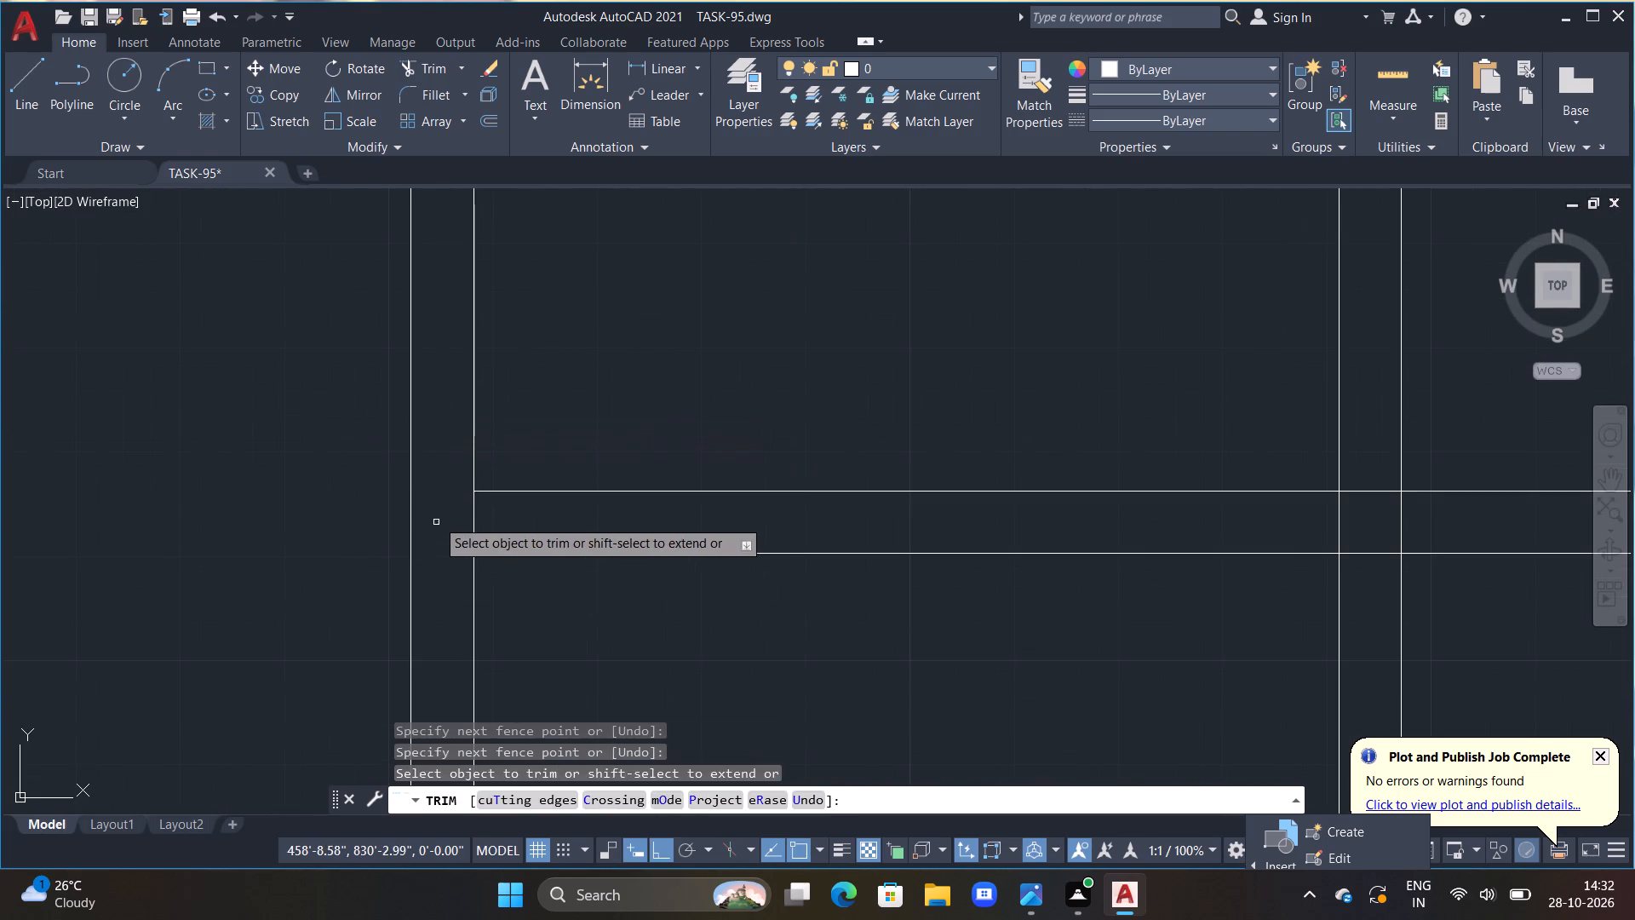
drag(570, 450, 593, 595)
scroll(742, 525, down, 2)
middle_drag(736, 522, 219, 486)
scroll(358, 474, up, 2)
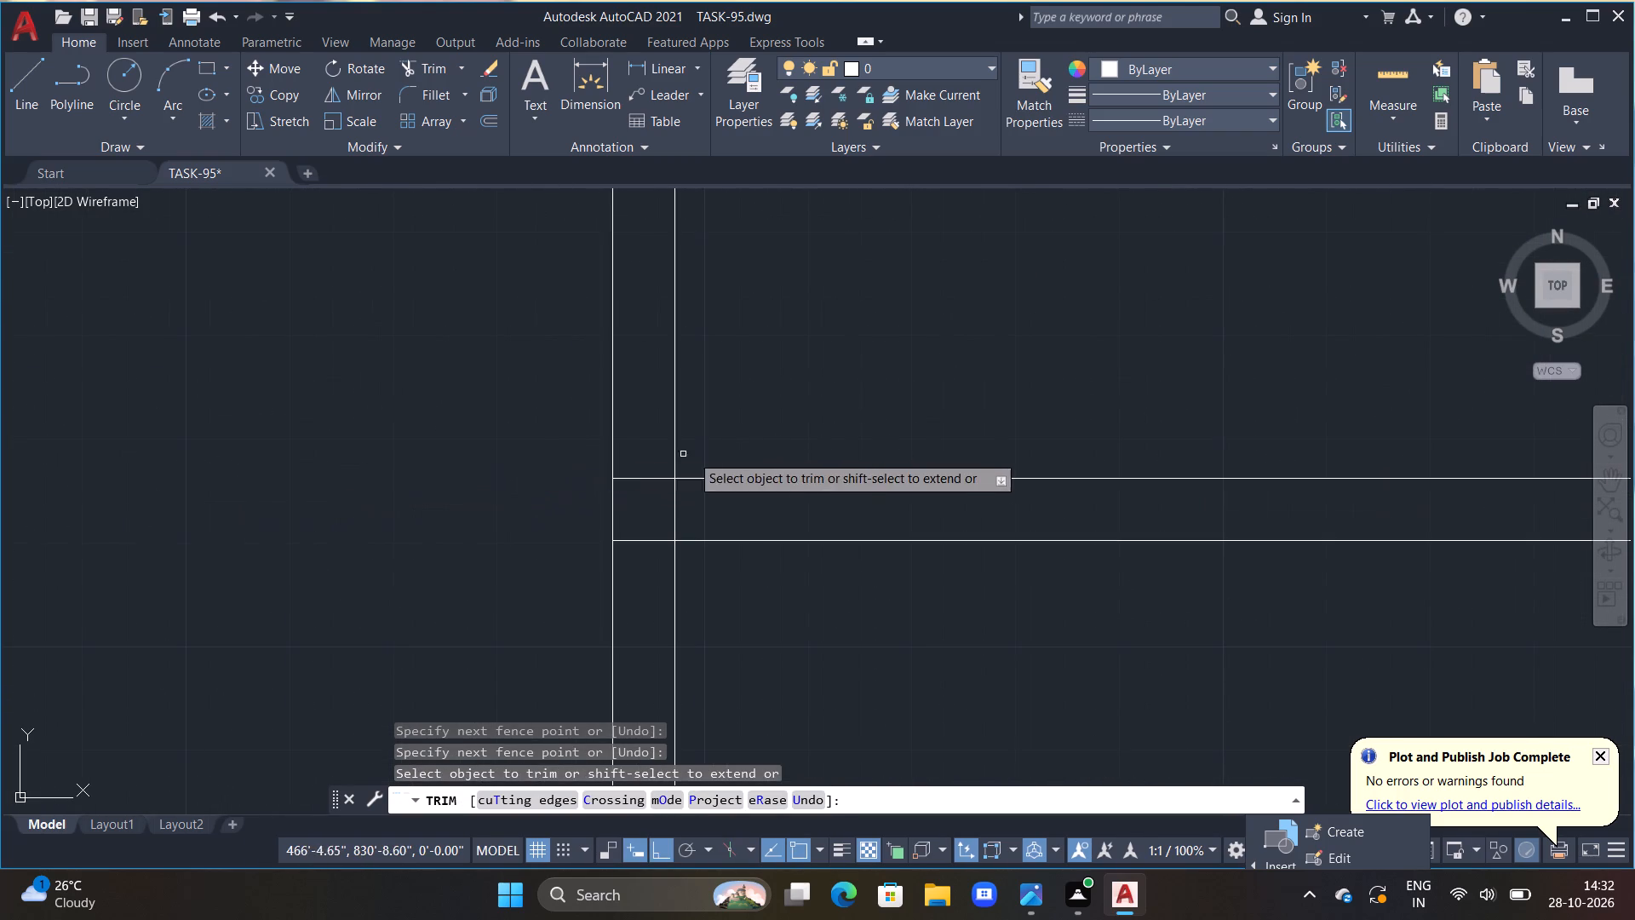
drag(645, 446, 656, 597)
drag(840, 414, 887, 658)
scroll(908, 599, up, 1)
scroll(908, 599, down, 4)
middle_drag(945, 549, 605, 555)
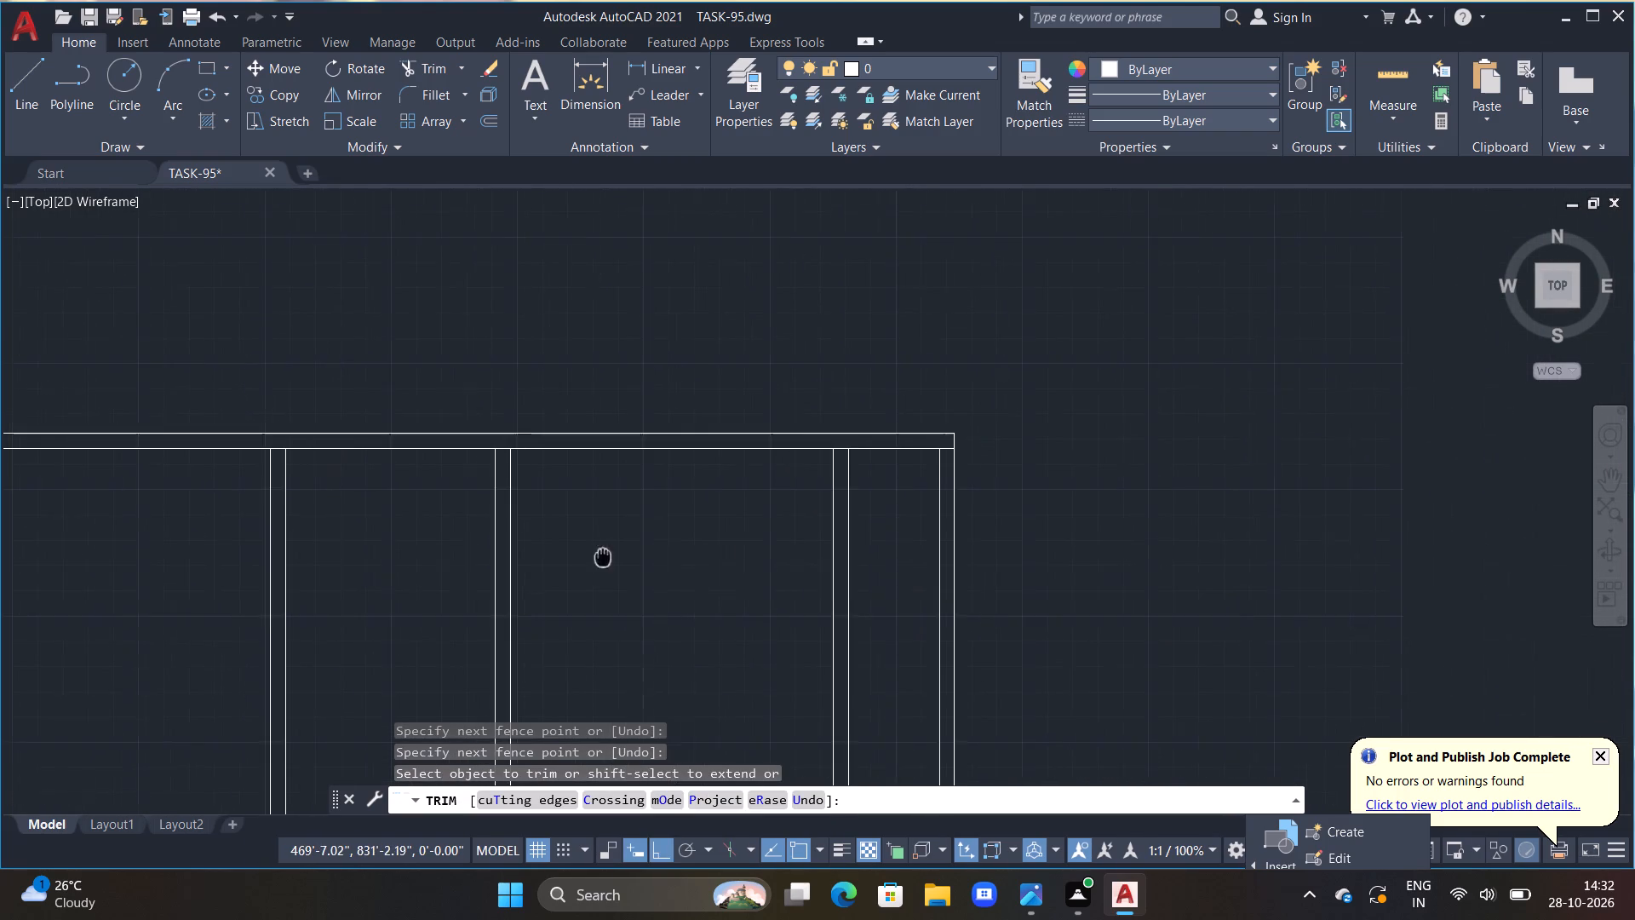
scroll(618, 560, down, 1)
scroll(110, 564, down, 2)
middle_drag(125, 569, 656, 492)
scroll(541, 494, up, 4)
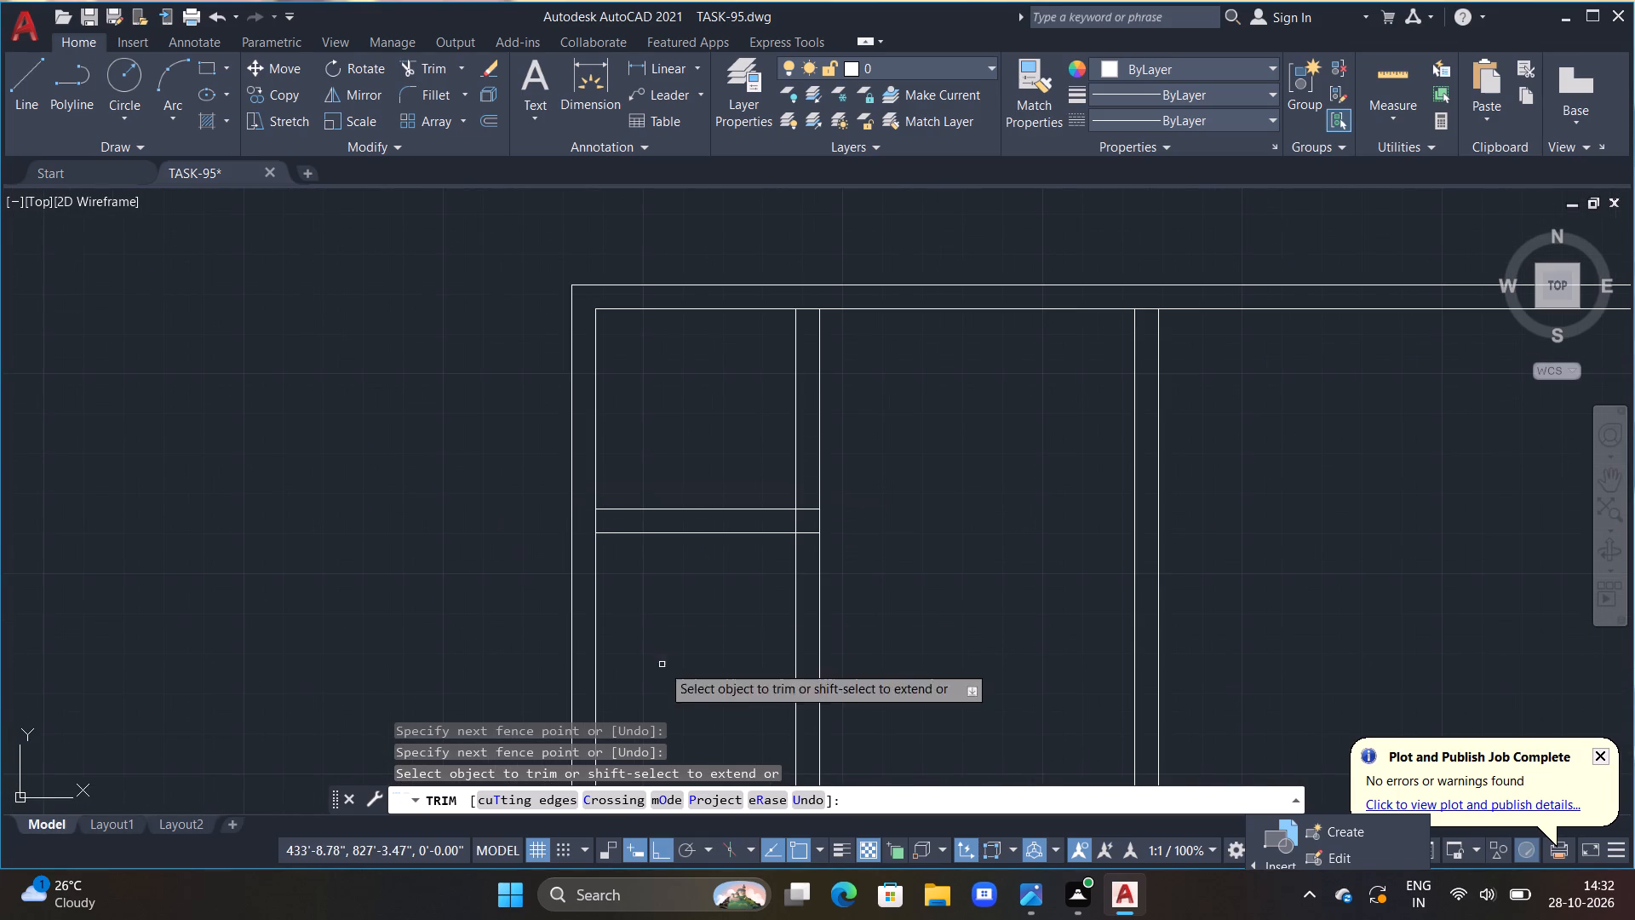
middle_drag(650, 611, 647, 589)
key(Escape)
key(Escape)
key(Escape)
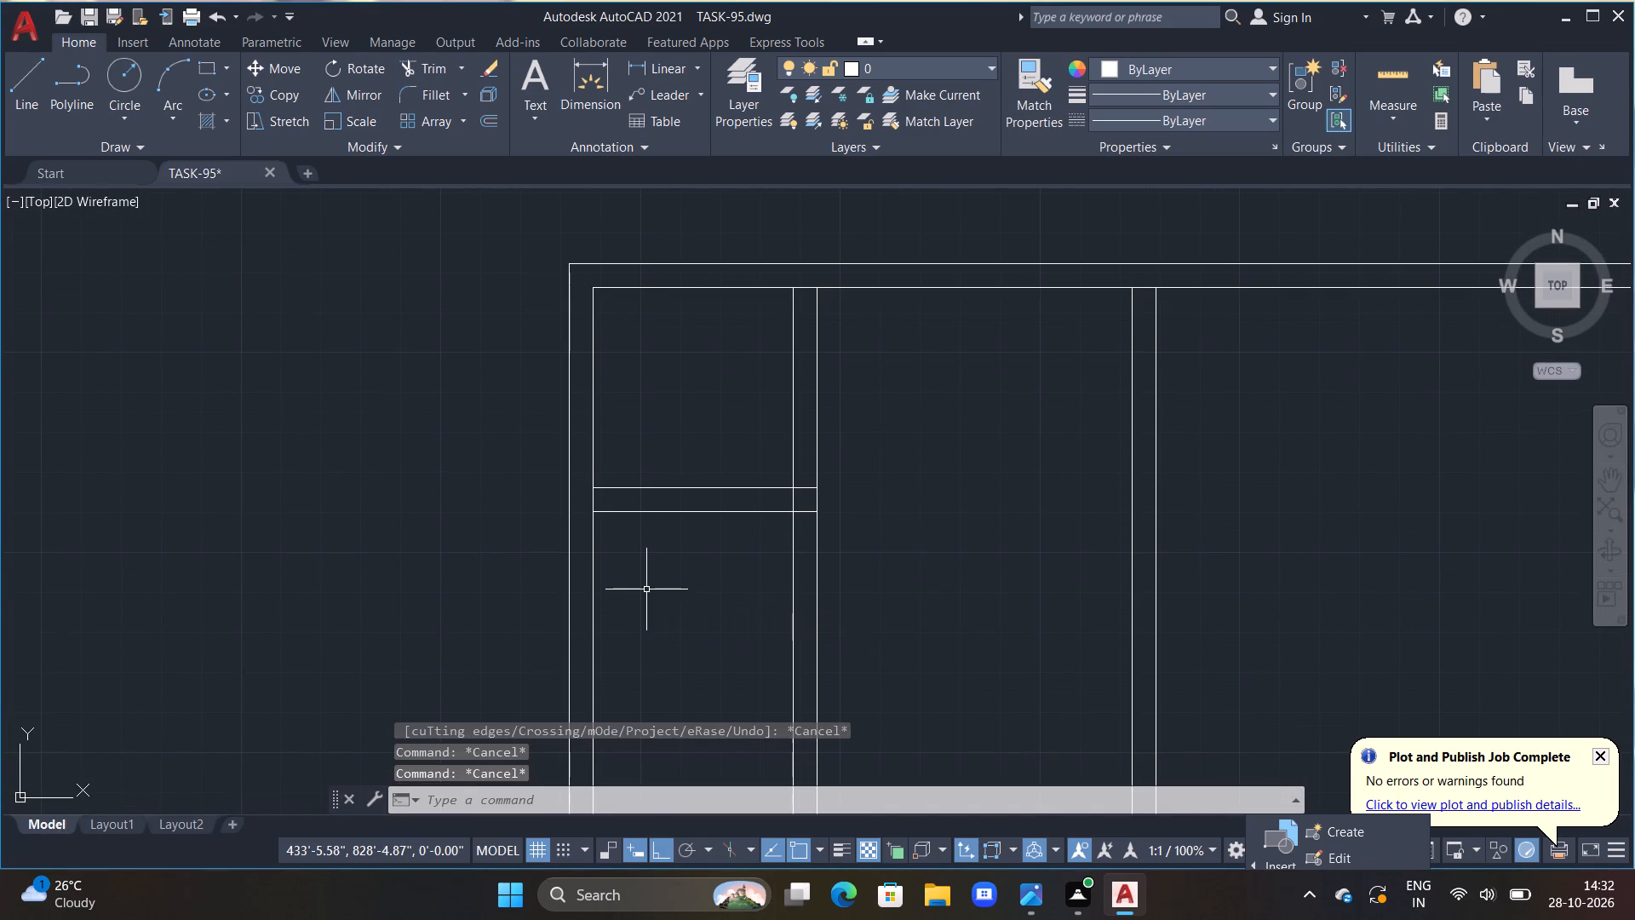
Extend the partition's upper line across the left wall to the wall's outer line.
text(EX)
key(space)
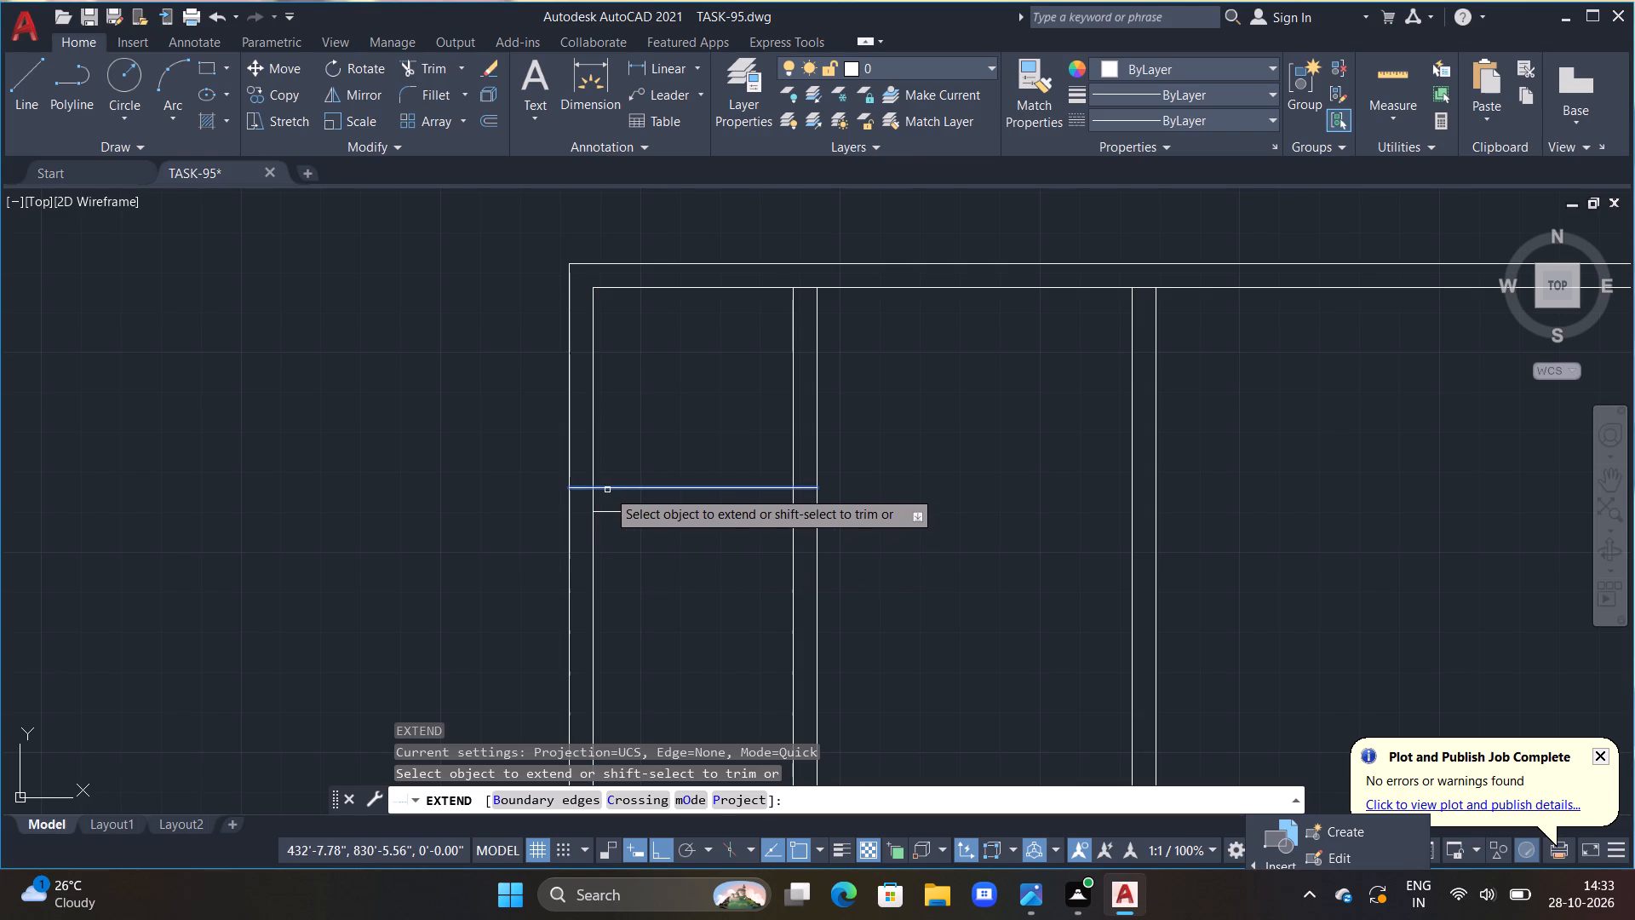
click(604, 488)
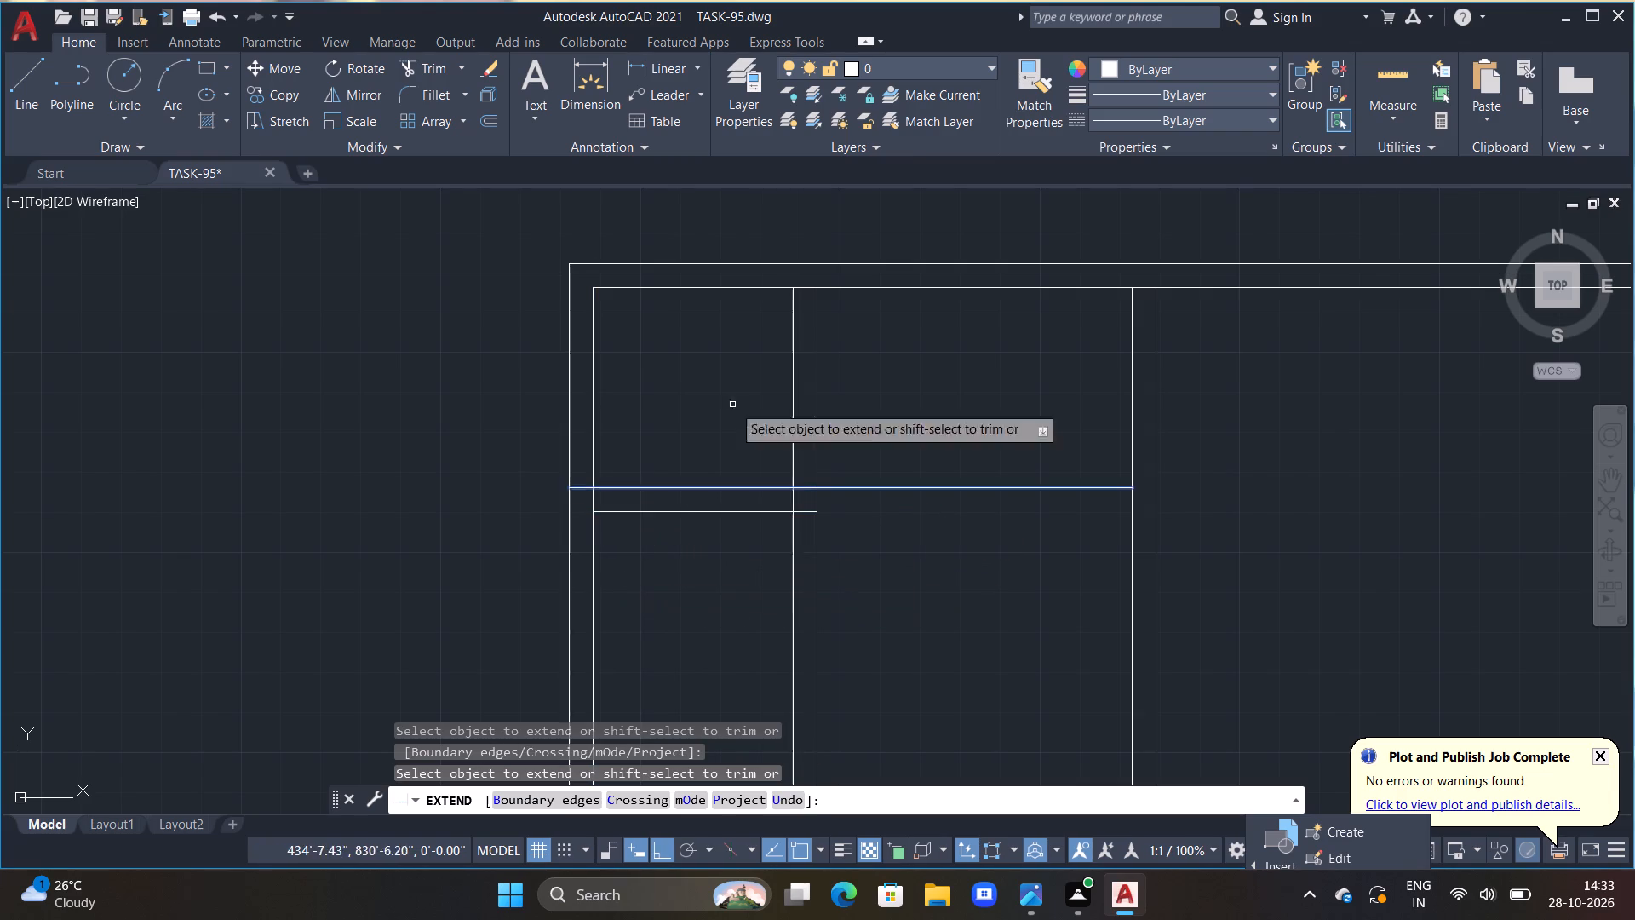
key(Escape)
key(Escape)
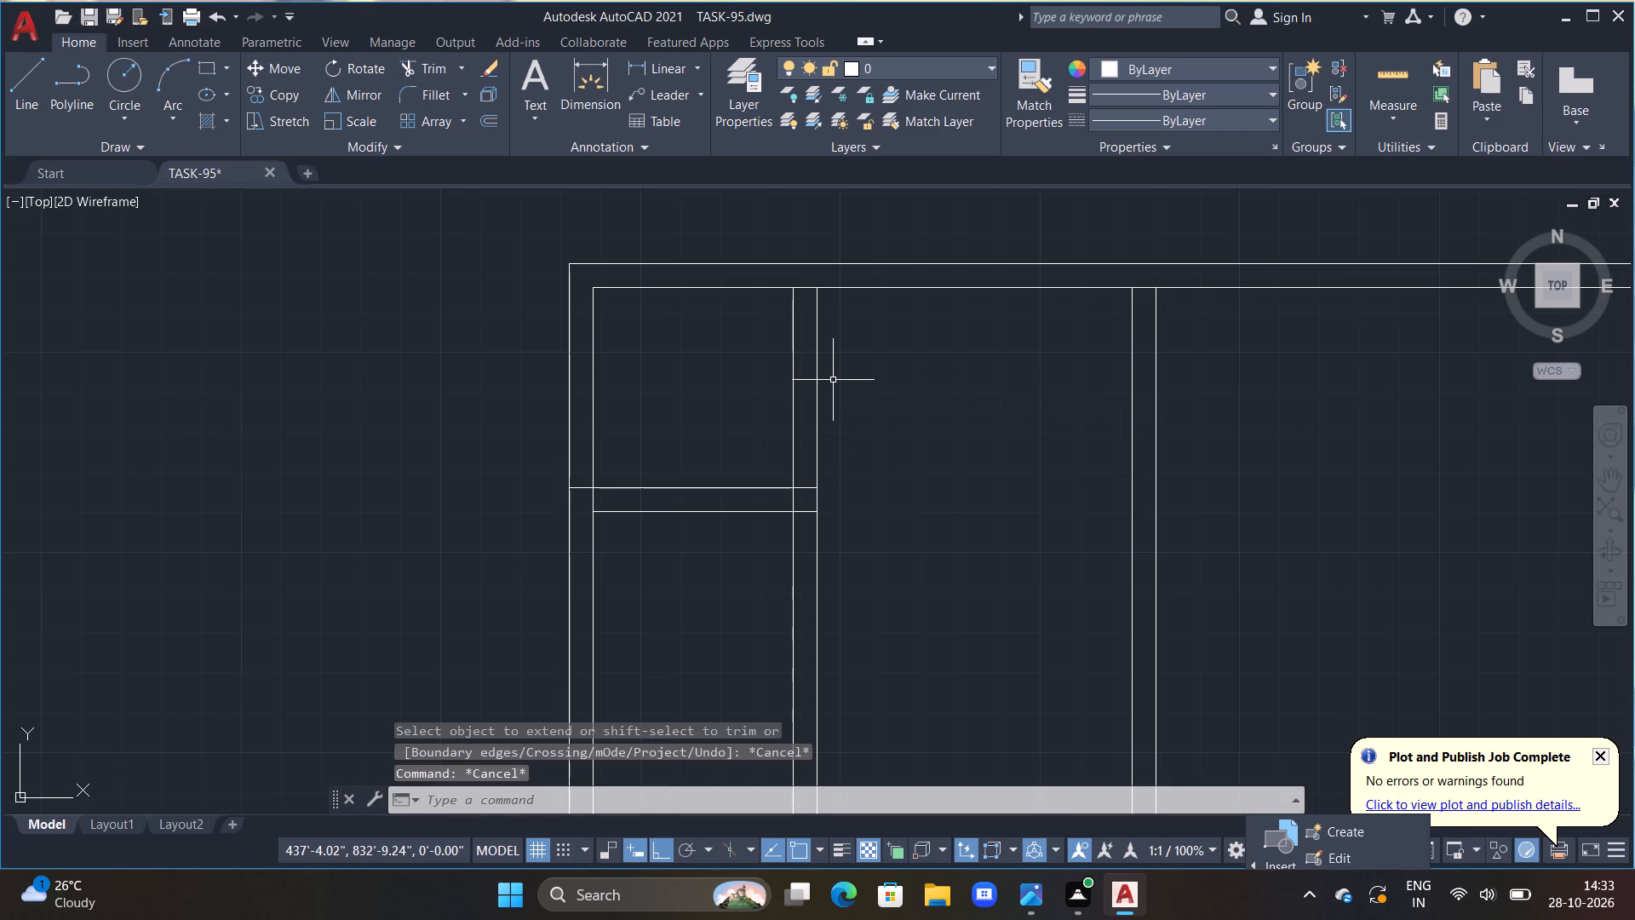
Extend the first interior wall's left line up across the top wall to its outer line.
text(EX)
key(space)
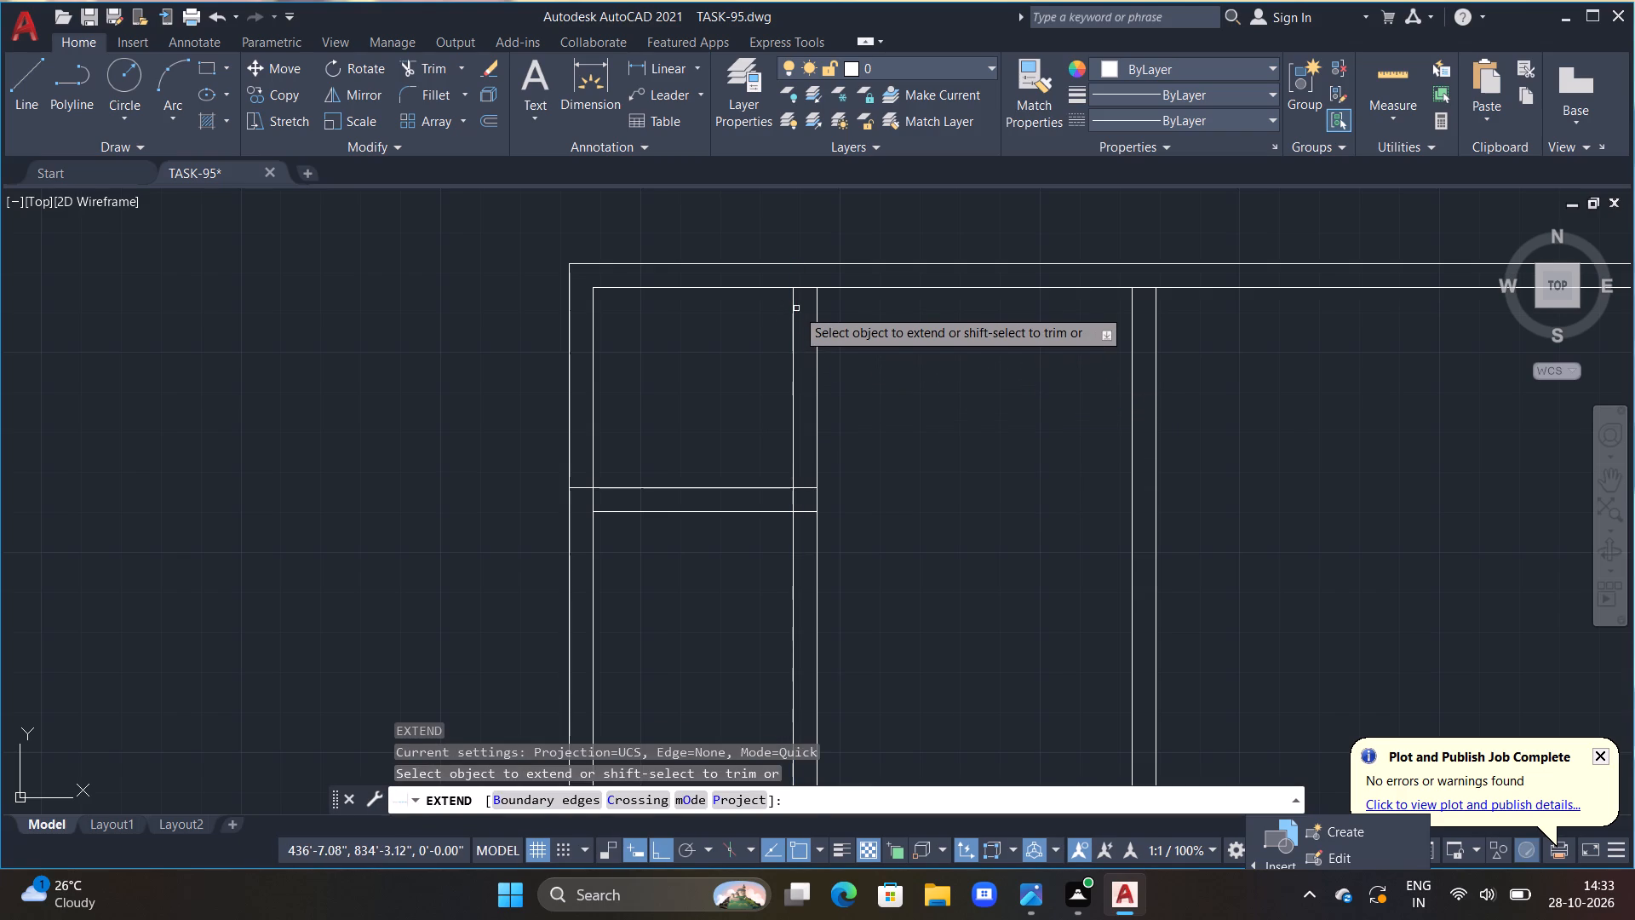
click(789, 300)
middle_drag(877, 443, 856, 445)
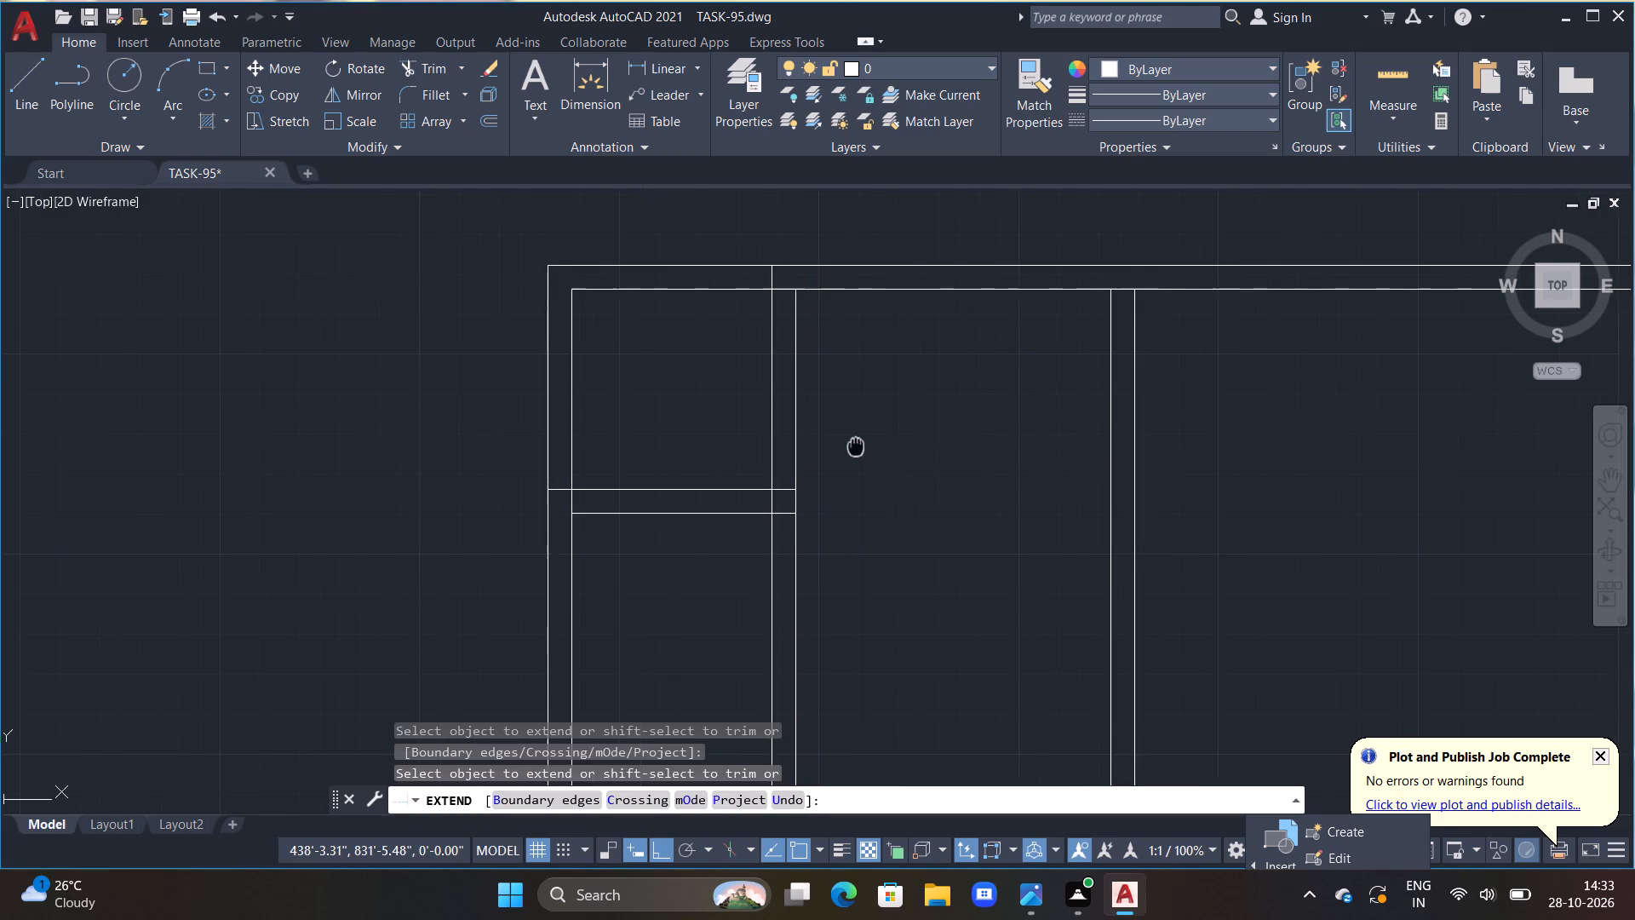
middle_drag(856, 445, 853, 445)
key(Escape)
key(Escape)
key(Escape)
key(Escape)
Offset the first interior wall's left line 1'6" to the left, across the partition.
scroll(726, 548, up, 1)
key(Escape)
text(OFF)
key(space)
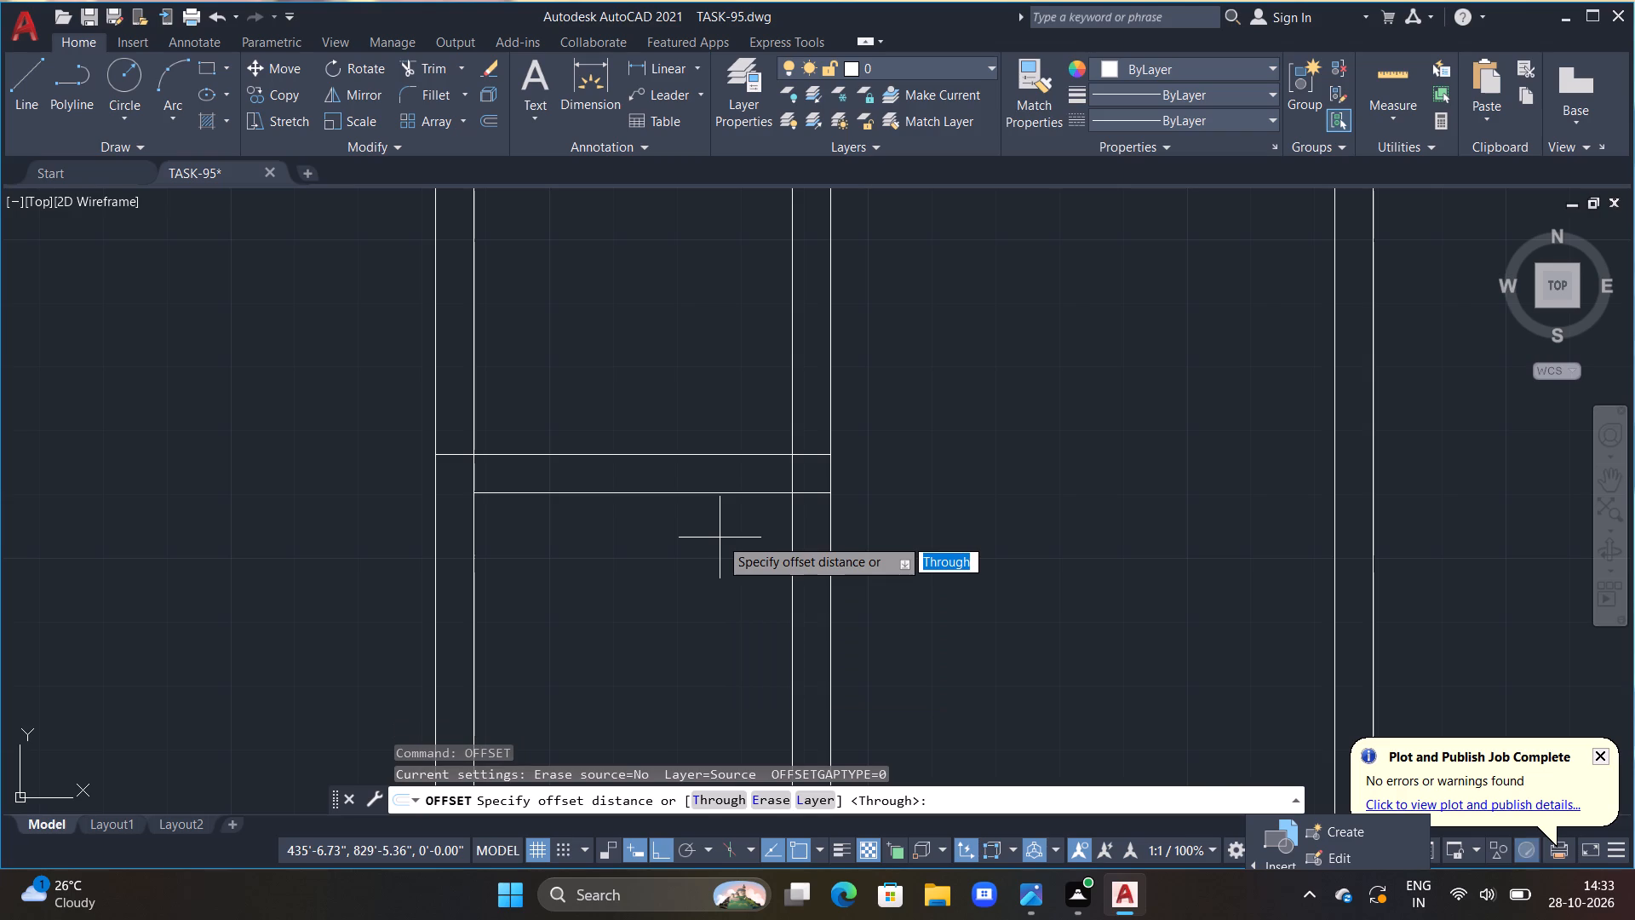
text(1'6")
key(Return)
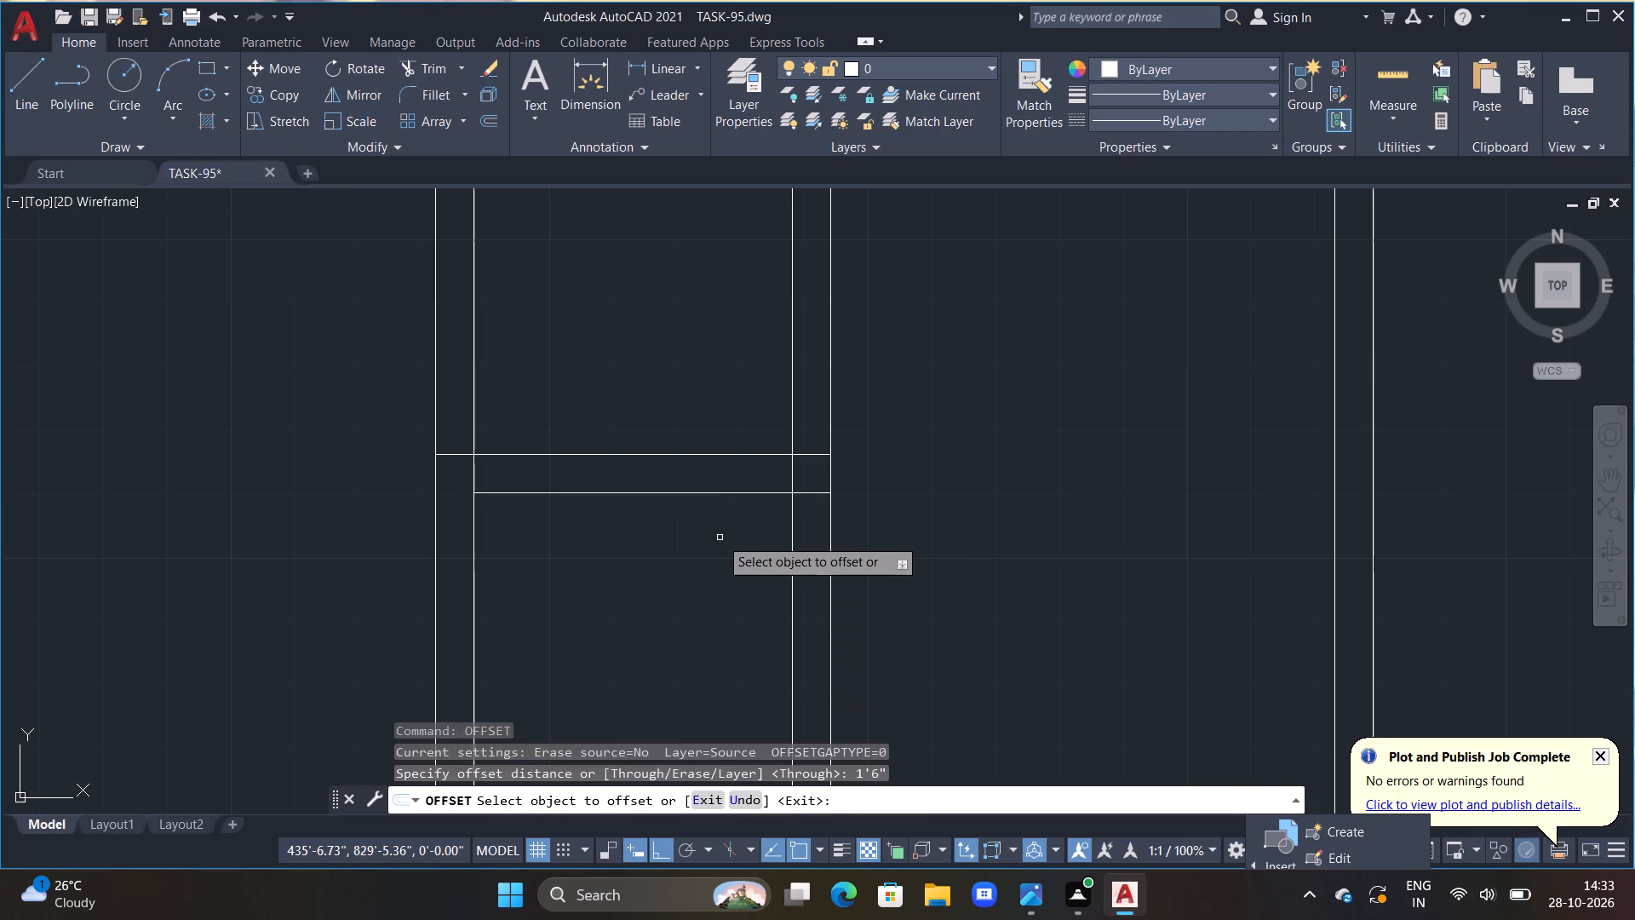
drag(795, 545, 787, 543)
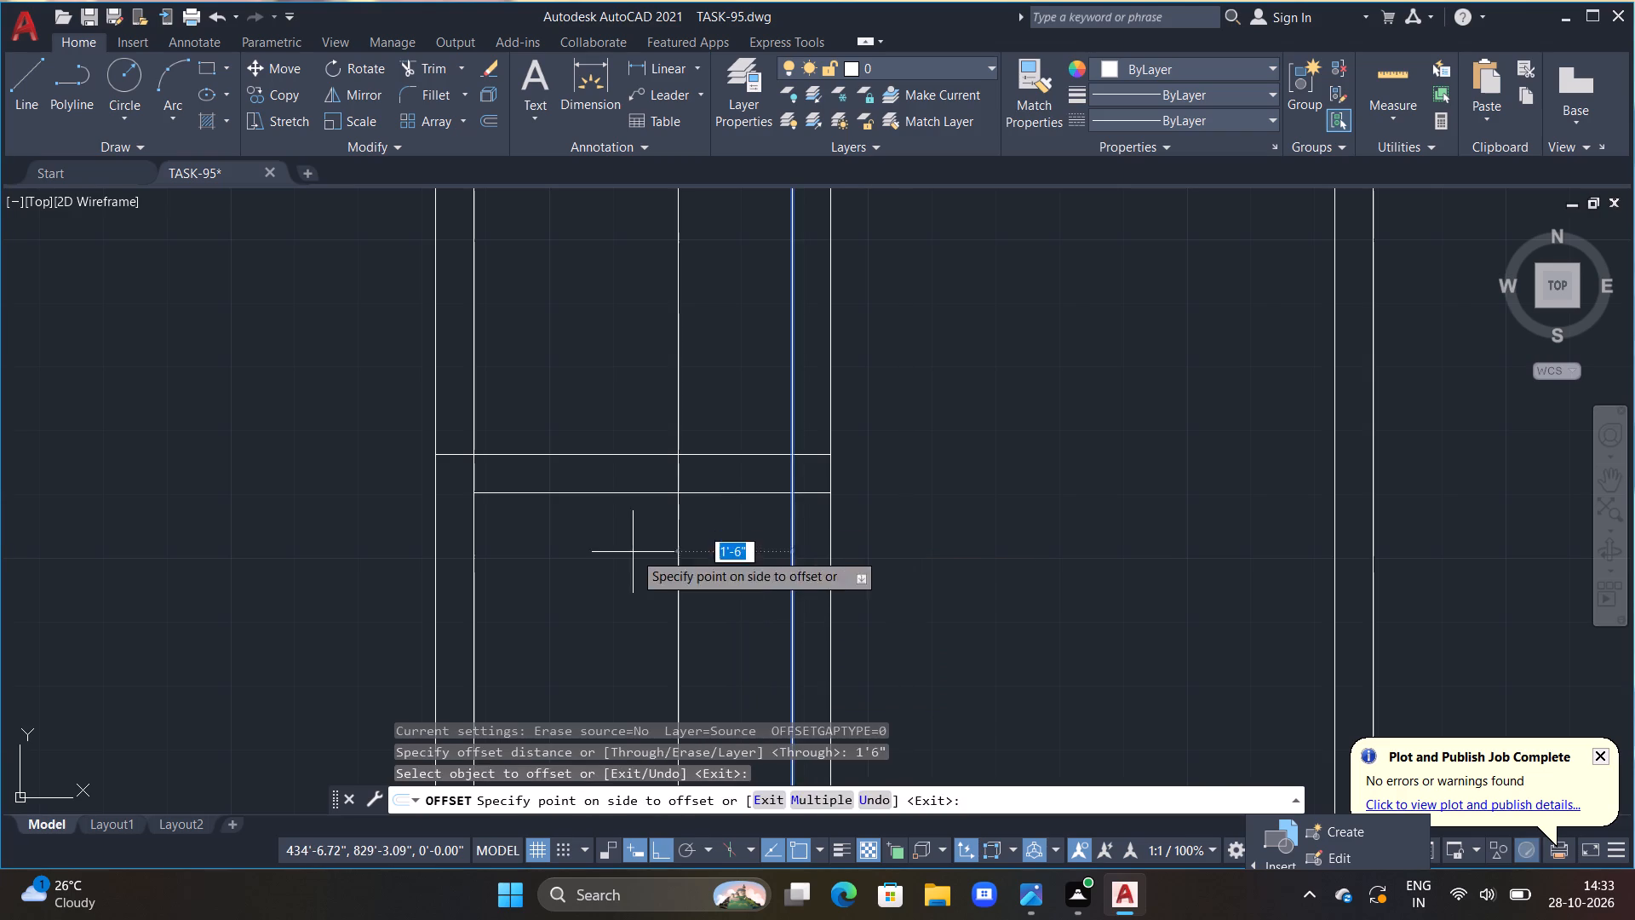
click(630, 552)
key(Escape)
Trim the partition lines between the offset line and first interior wall, and the offset line above and below the partition.
text(TR)
key(space)
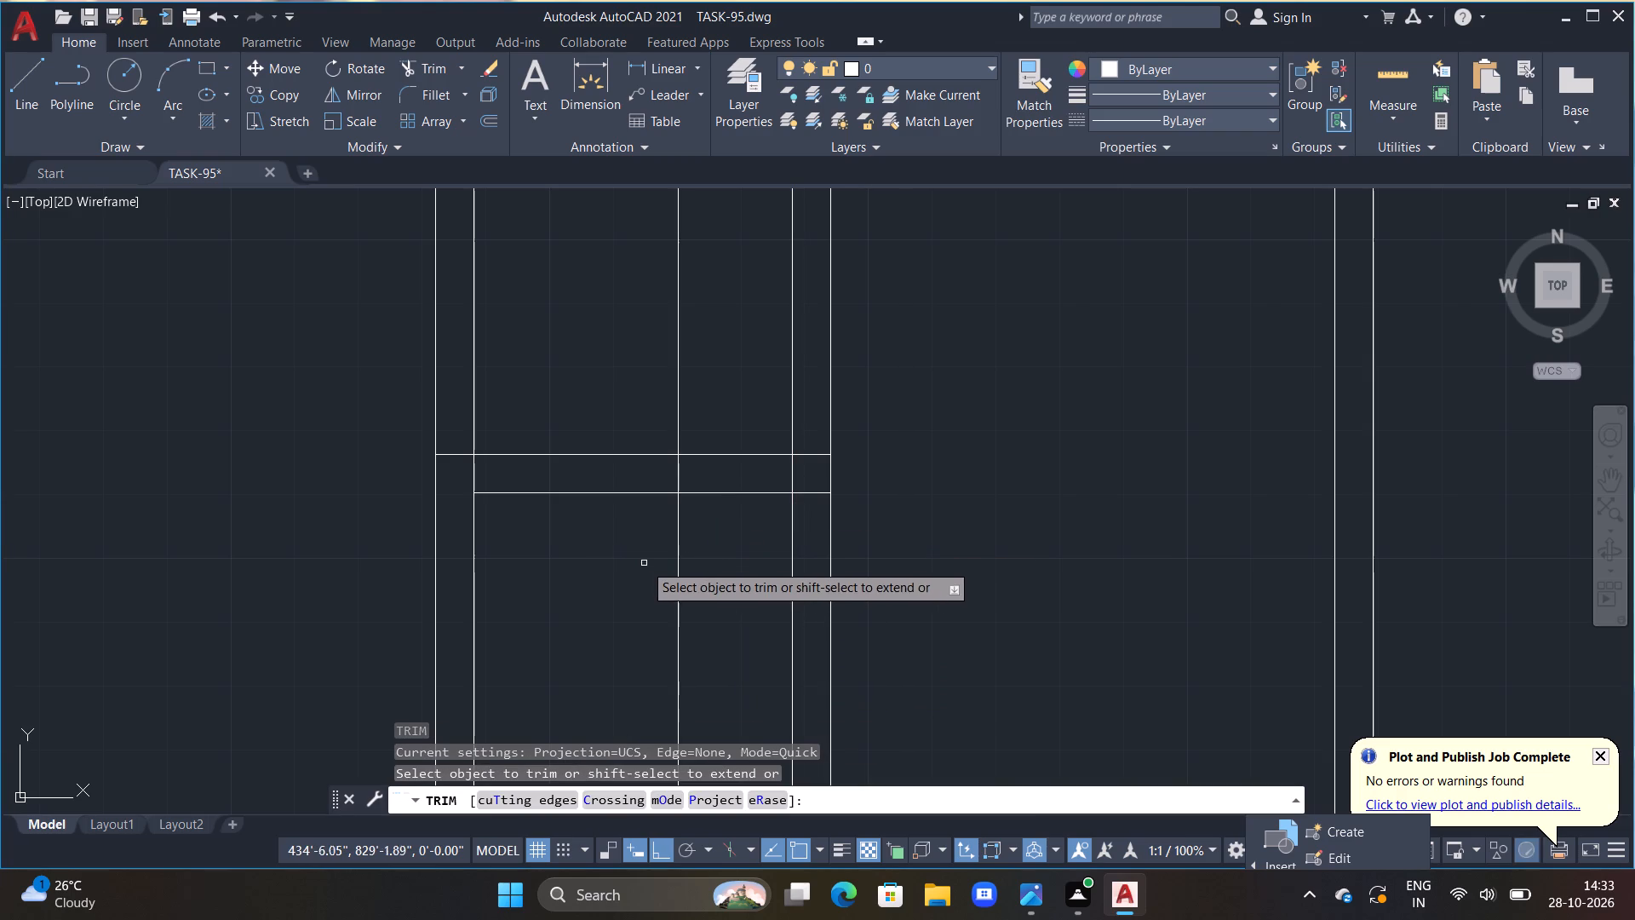
drag(651, 568, 646, 377)
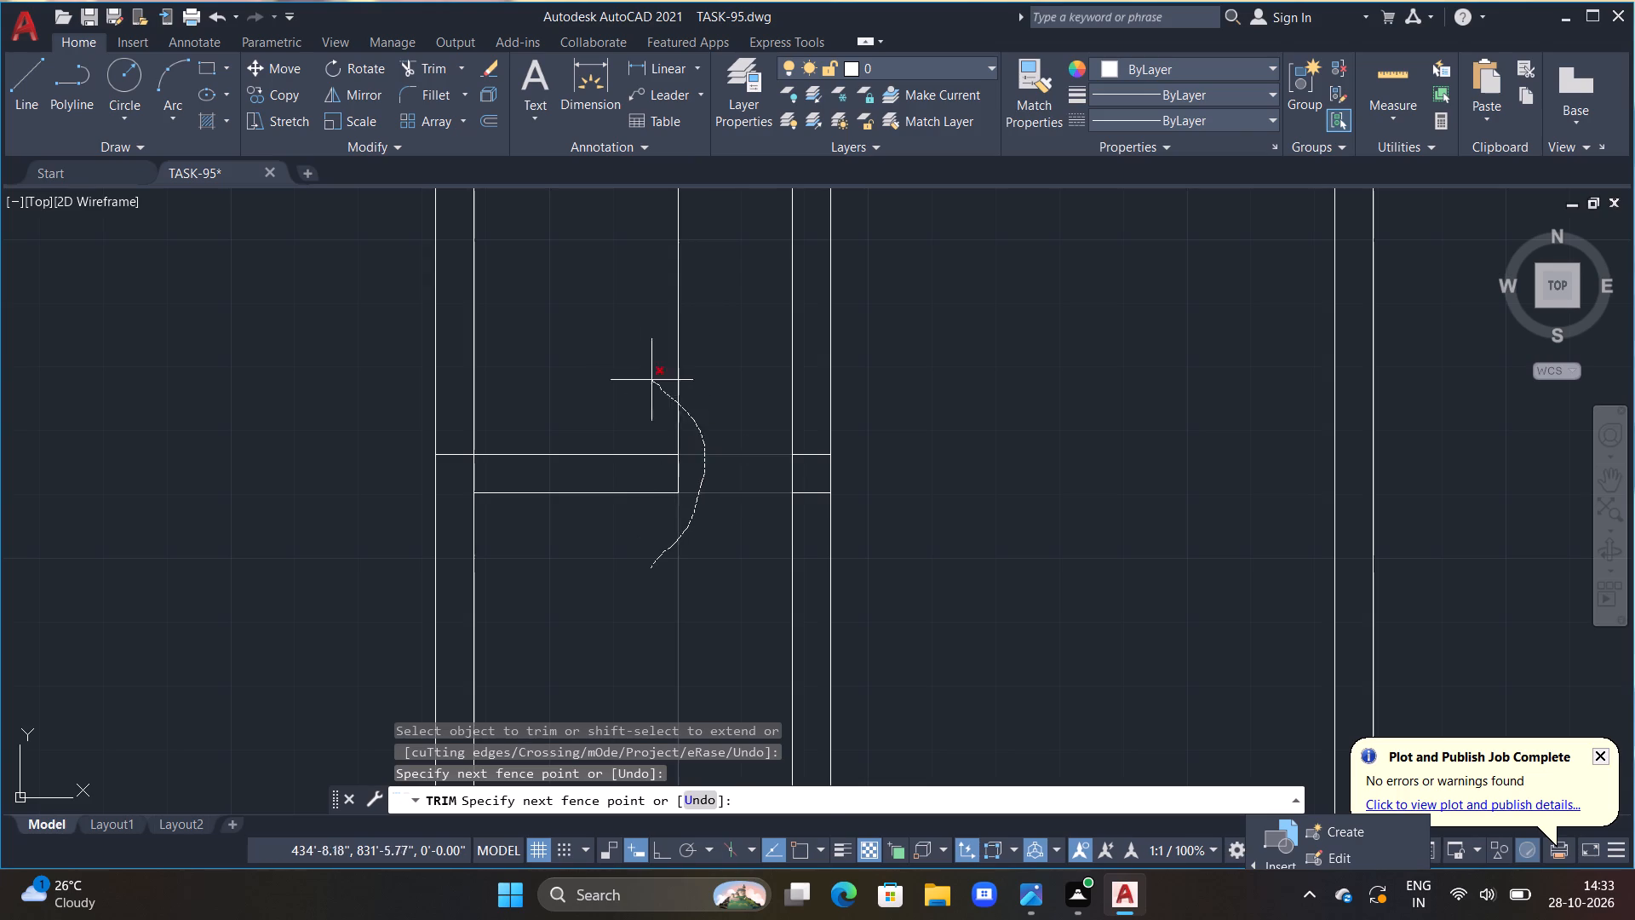
drag(646, 377, 622, 357)
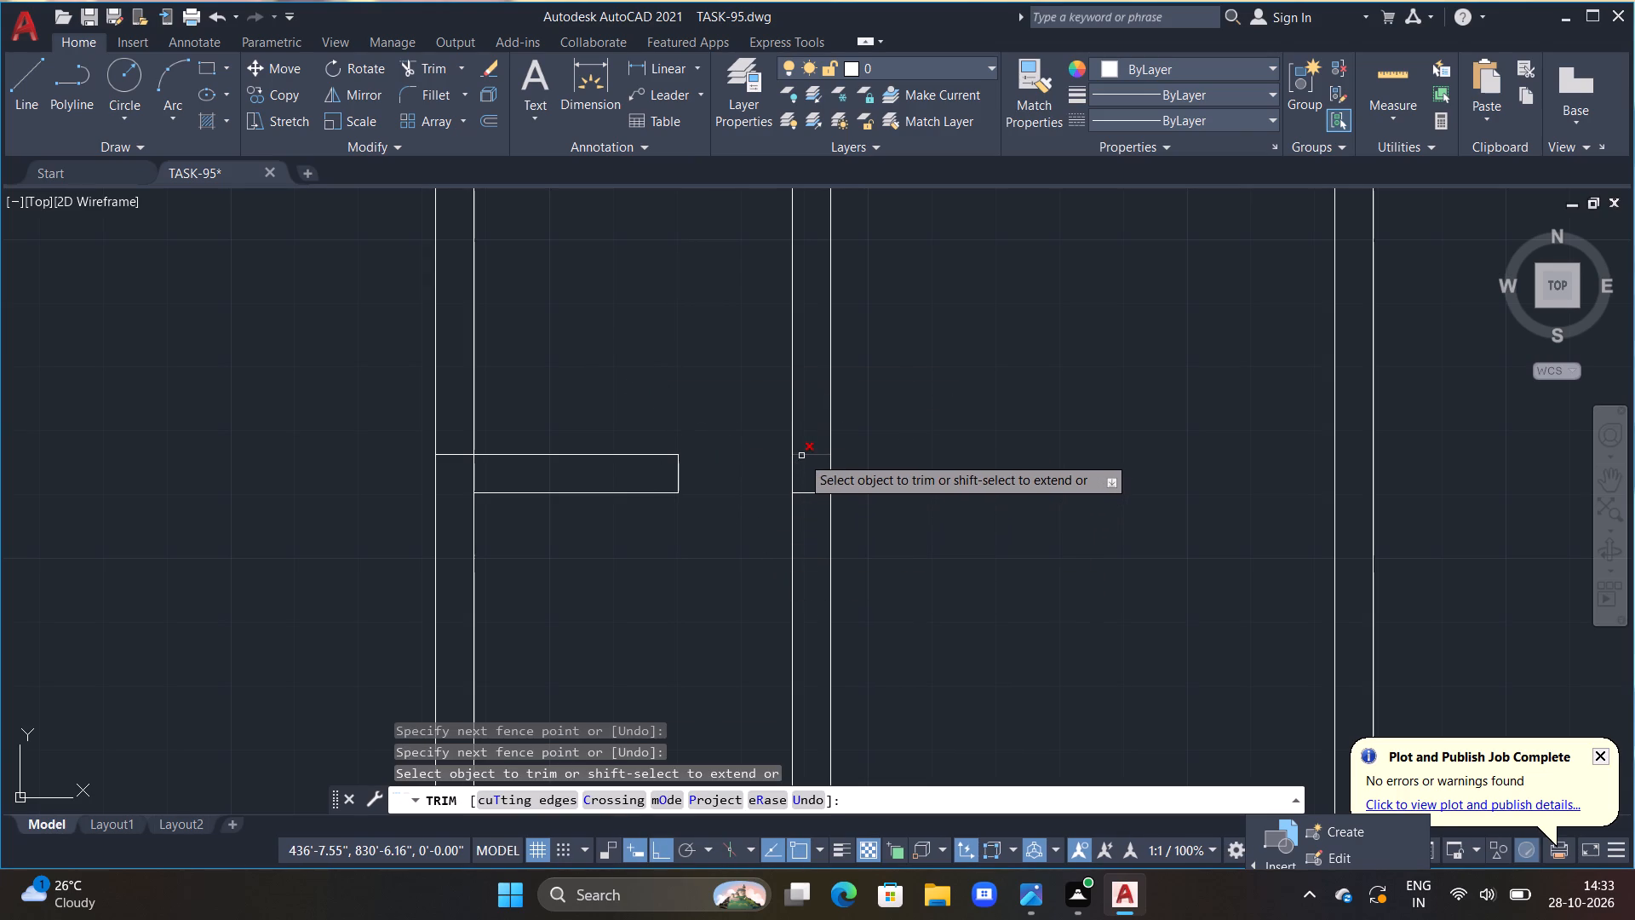
Trim the leftover partition pieces inside the first interior wall and the left wall's inner line between the partition lines.
click(802, 456)
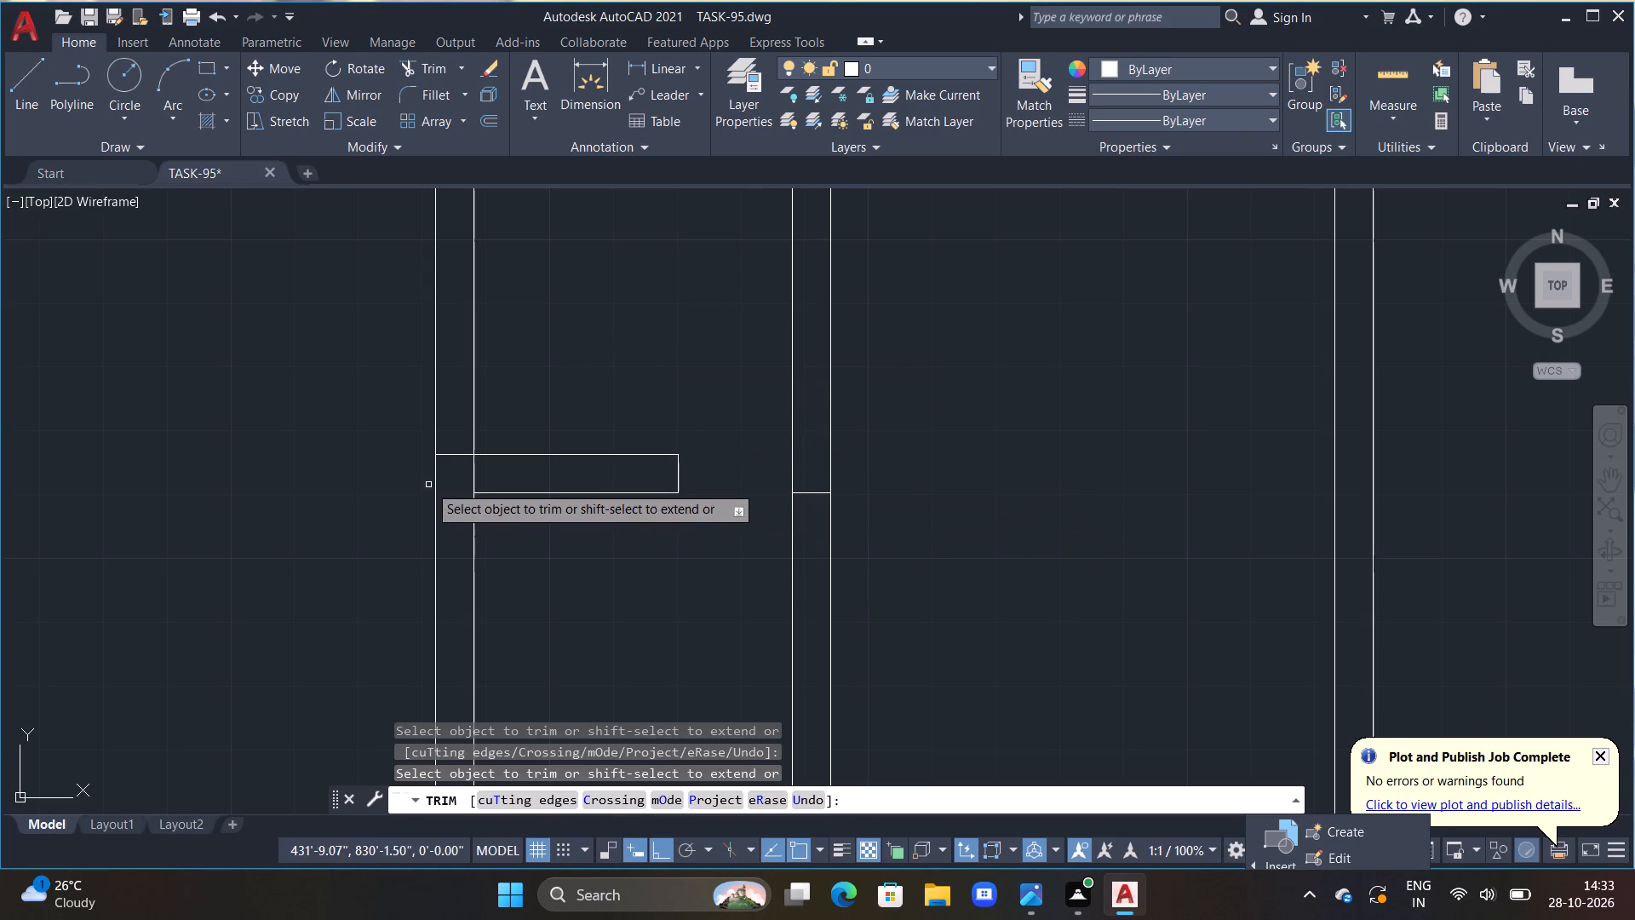
click(473, 474)
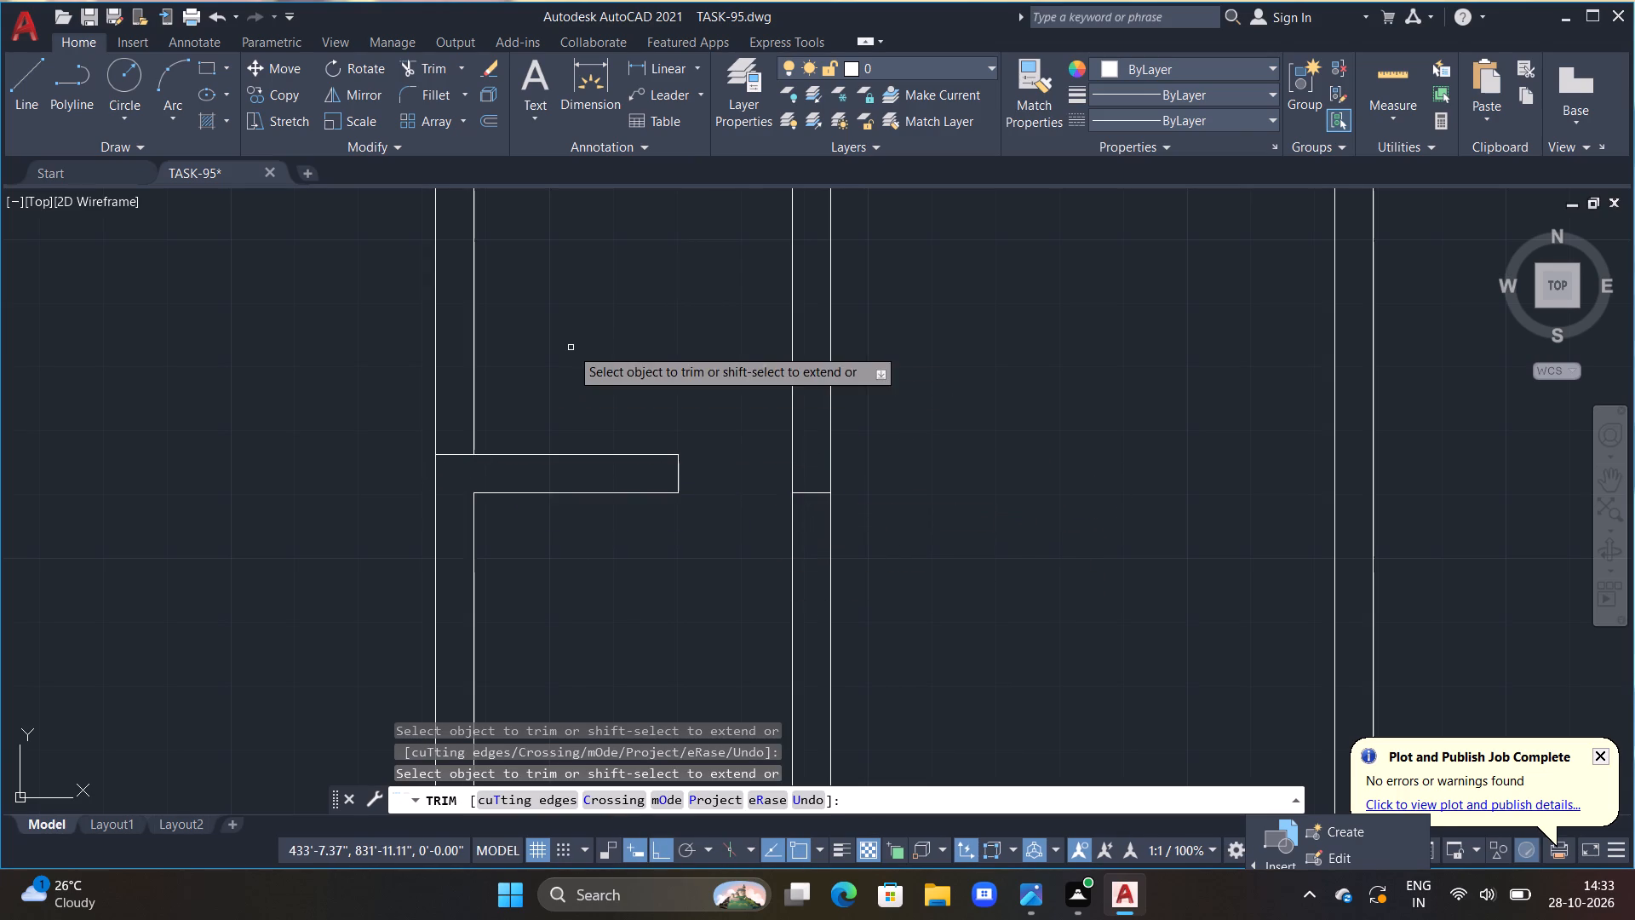
middle_drag(578, 367, 599, 497)
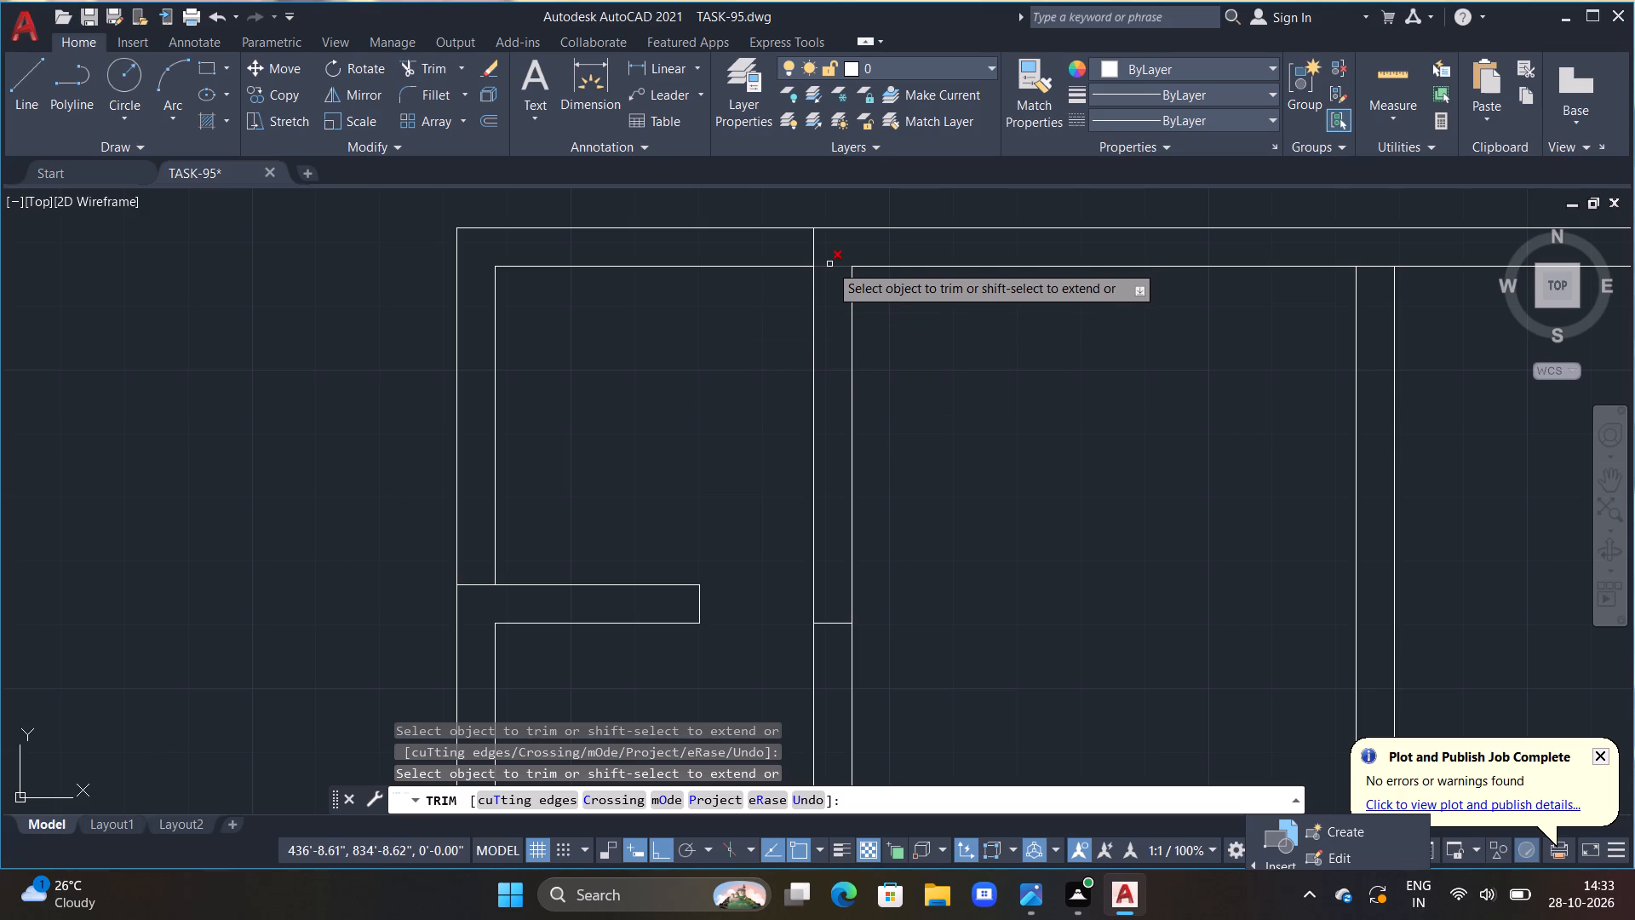
middle_drag(933, 407, 861, 361)
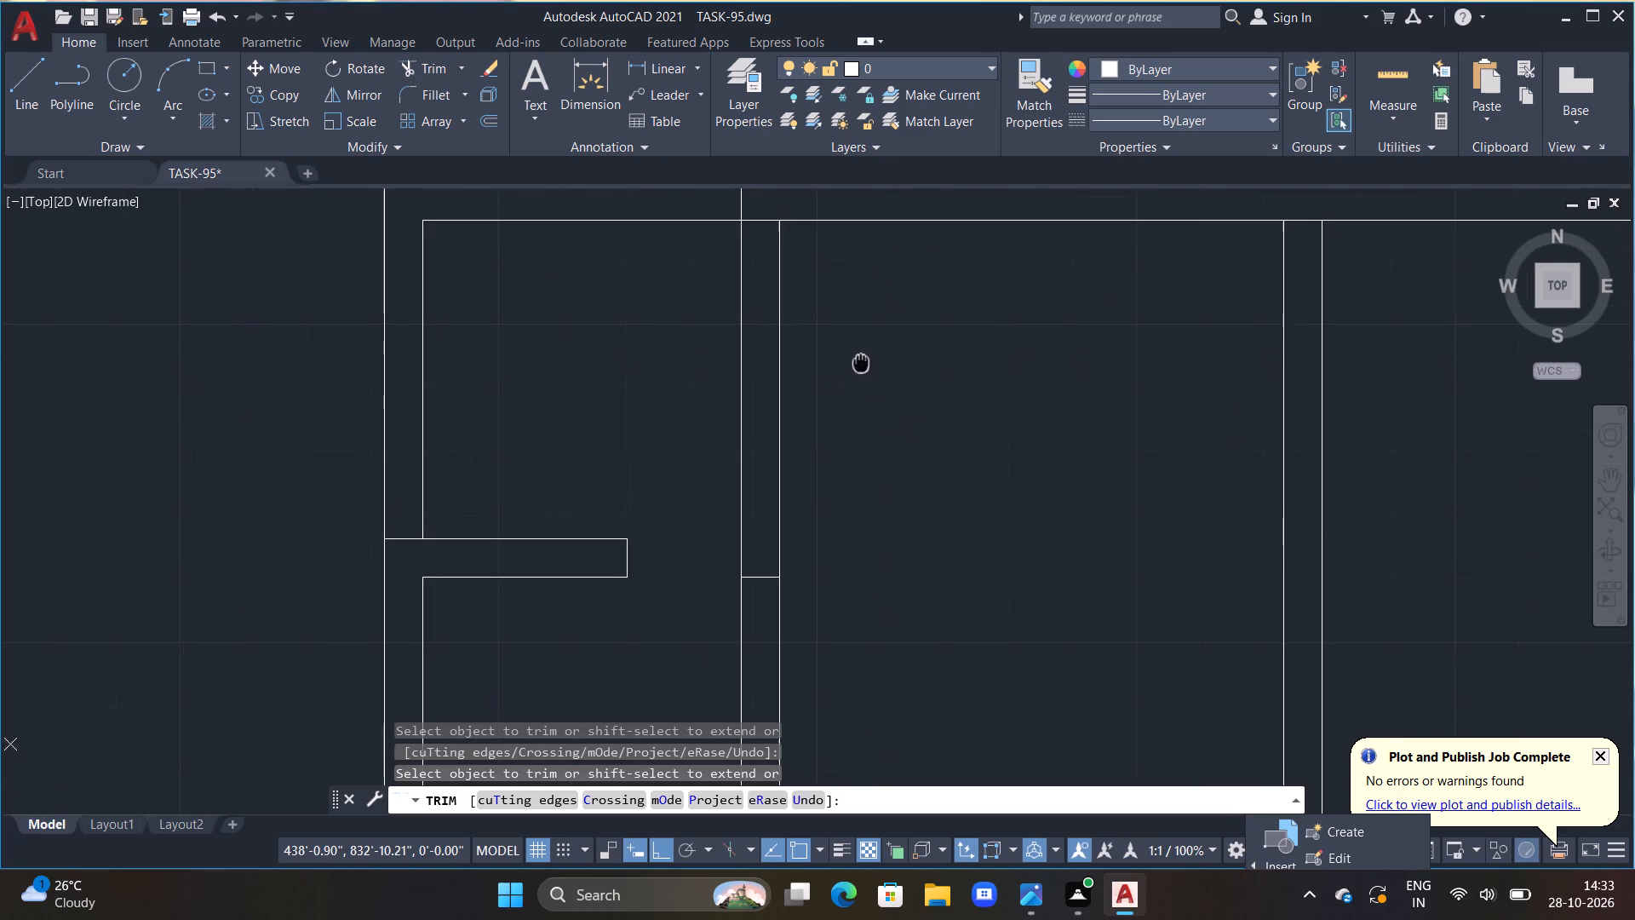
middle_drag(861, 361, 860, 361)
click(753, 581)
scroll(950, 423, down, 1)
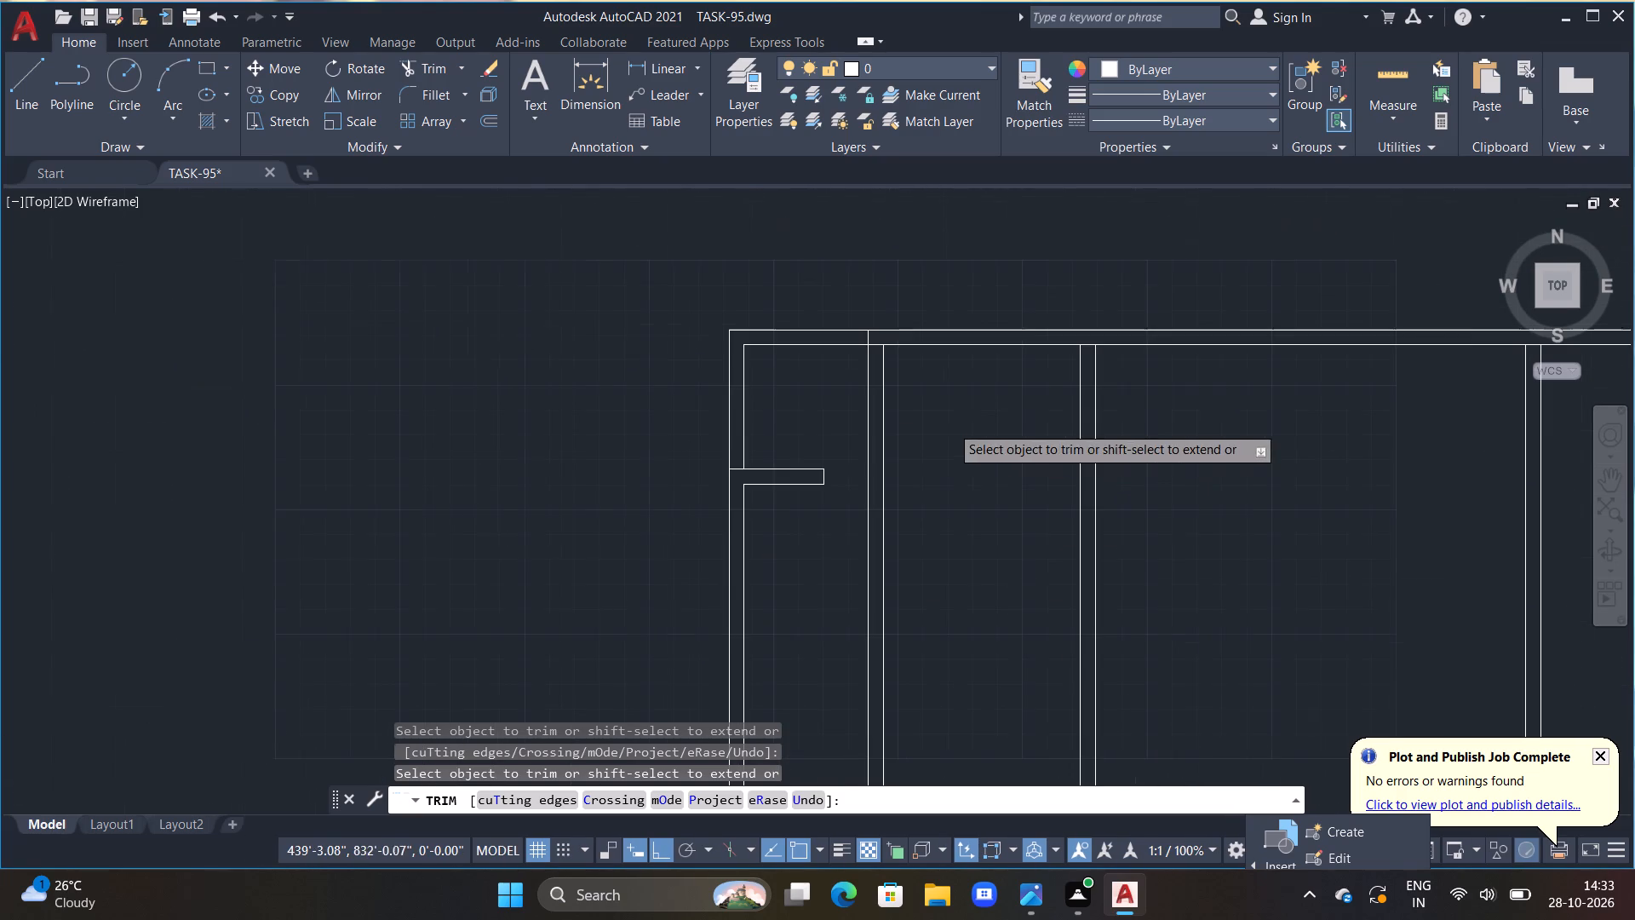
scroll(950, 425, down, 1)
middle_drag(949, 427, 791, 469)
key(Escape)
key(Escape)
key(Escape)
key(Escape)
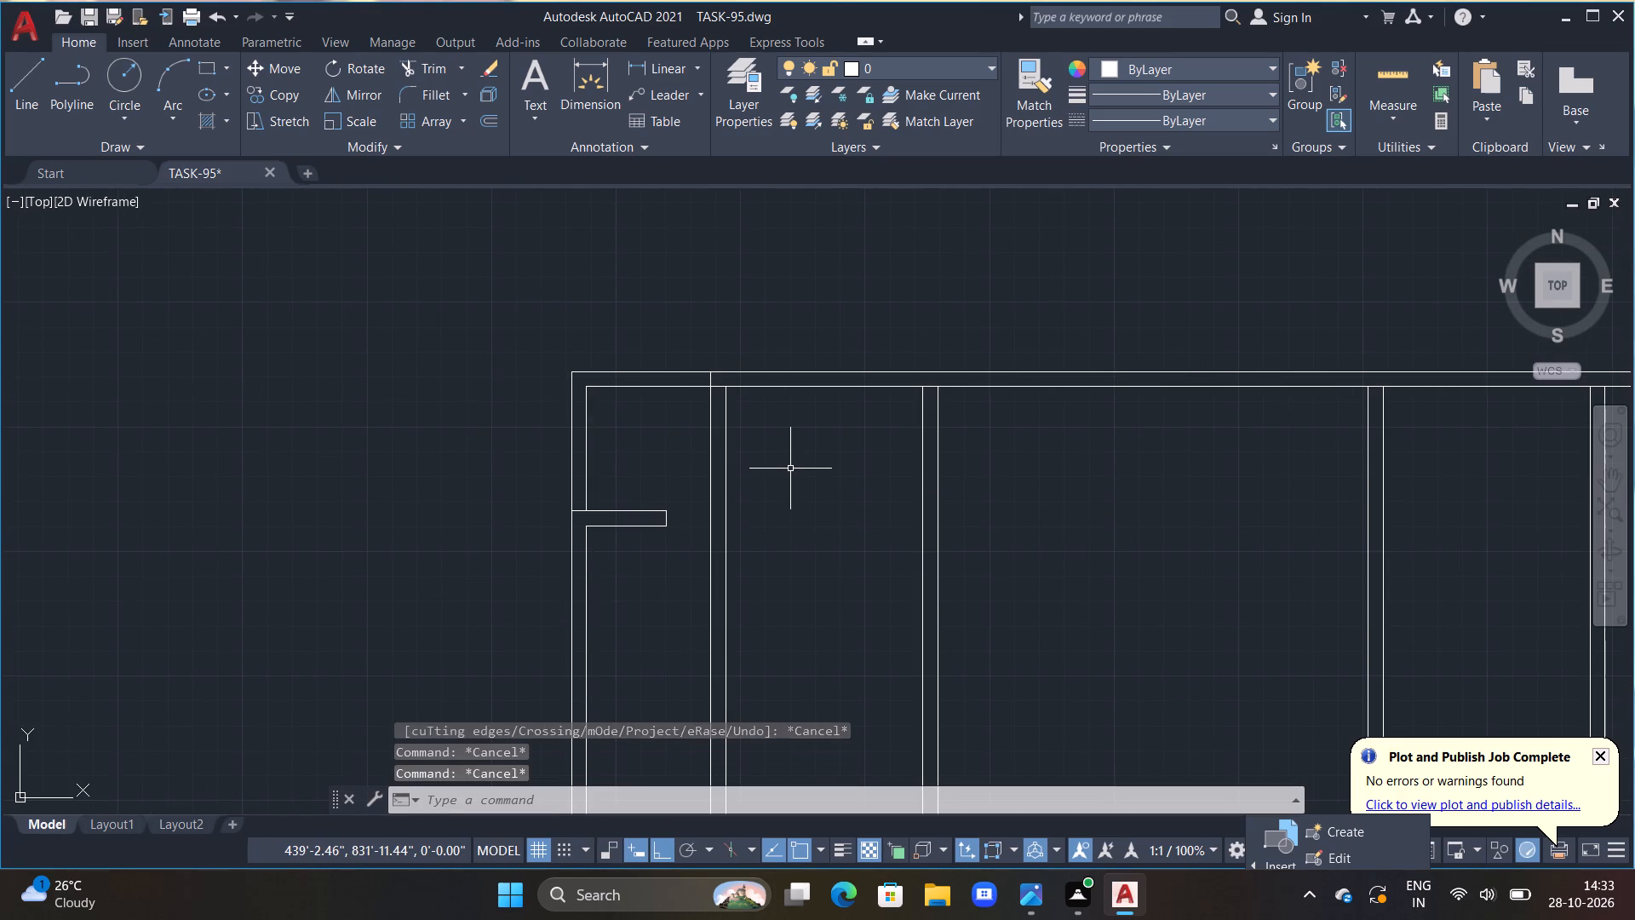
key(Escape)
key(Escape)
key(Escape)
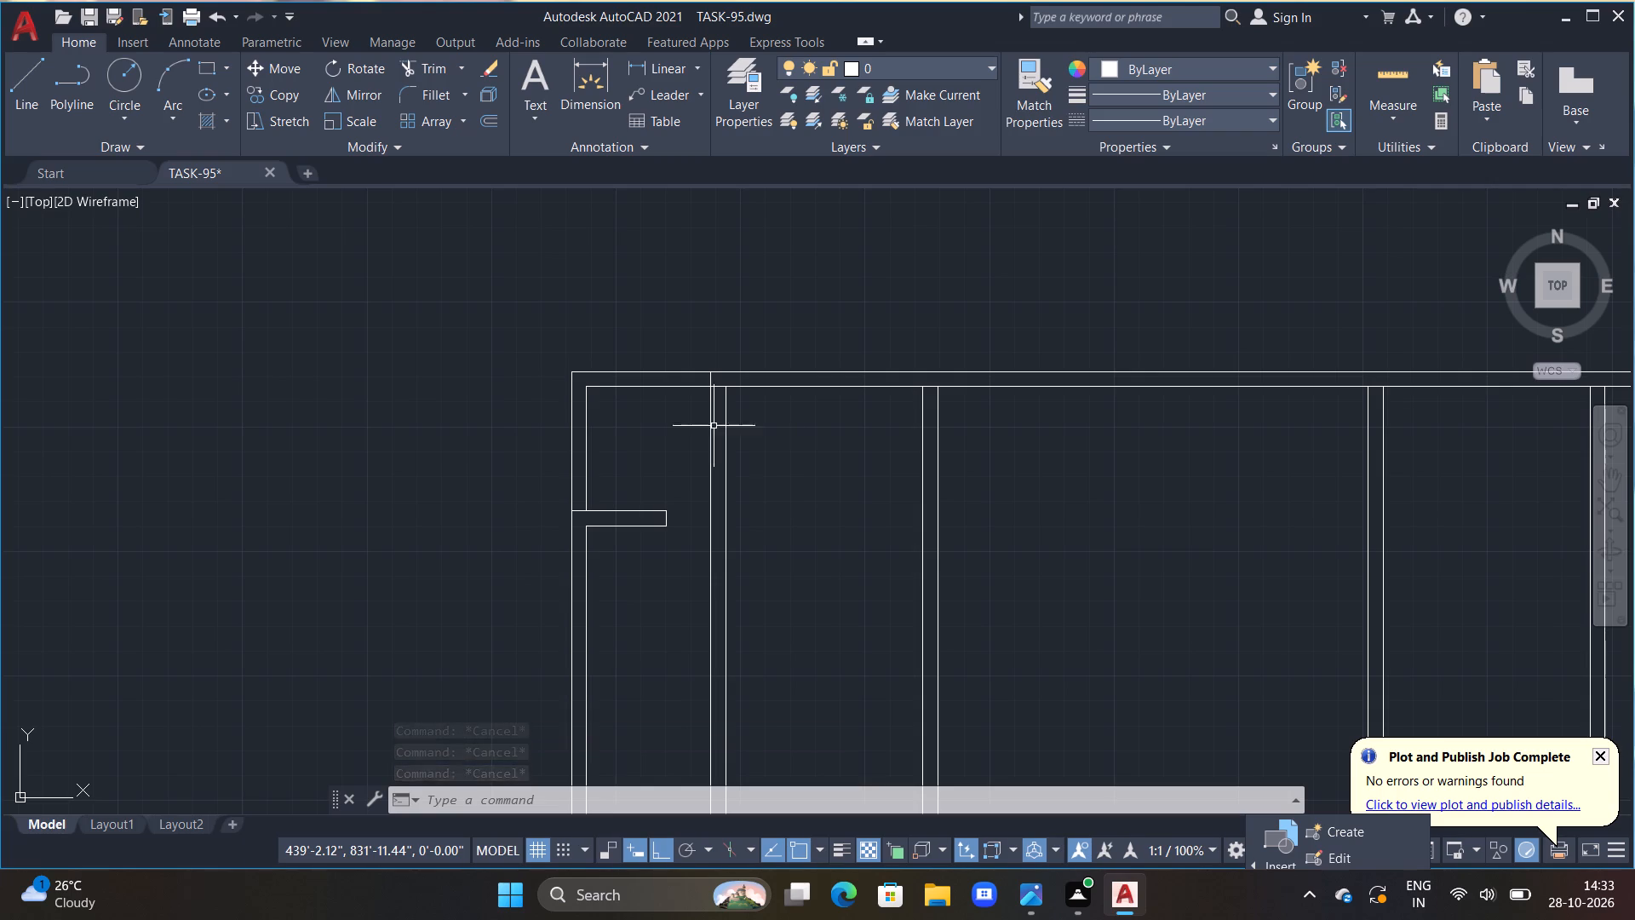
Trim away the left wall's inner line above the short partition and the top wall's inner line left of the first interior wall.
scroll(625, 412, up, 1)
text(TR)
key(space)
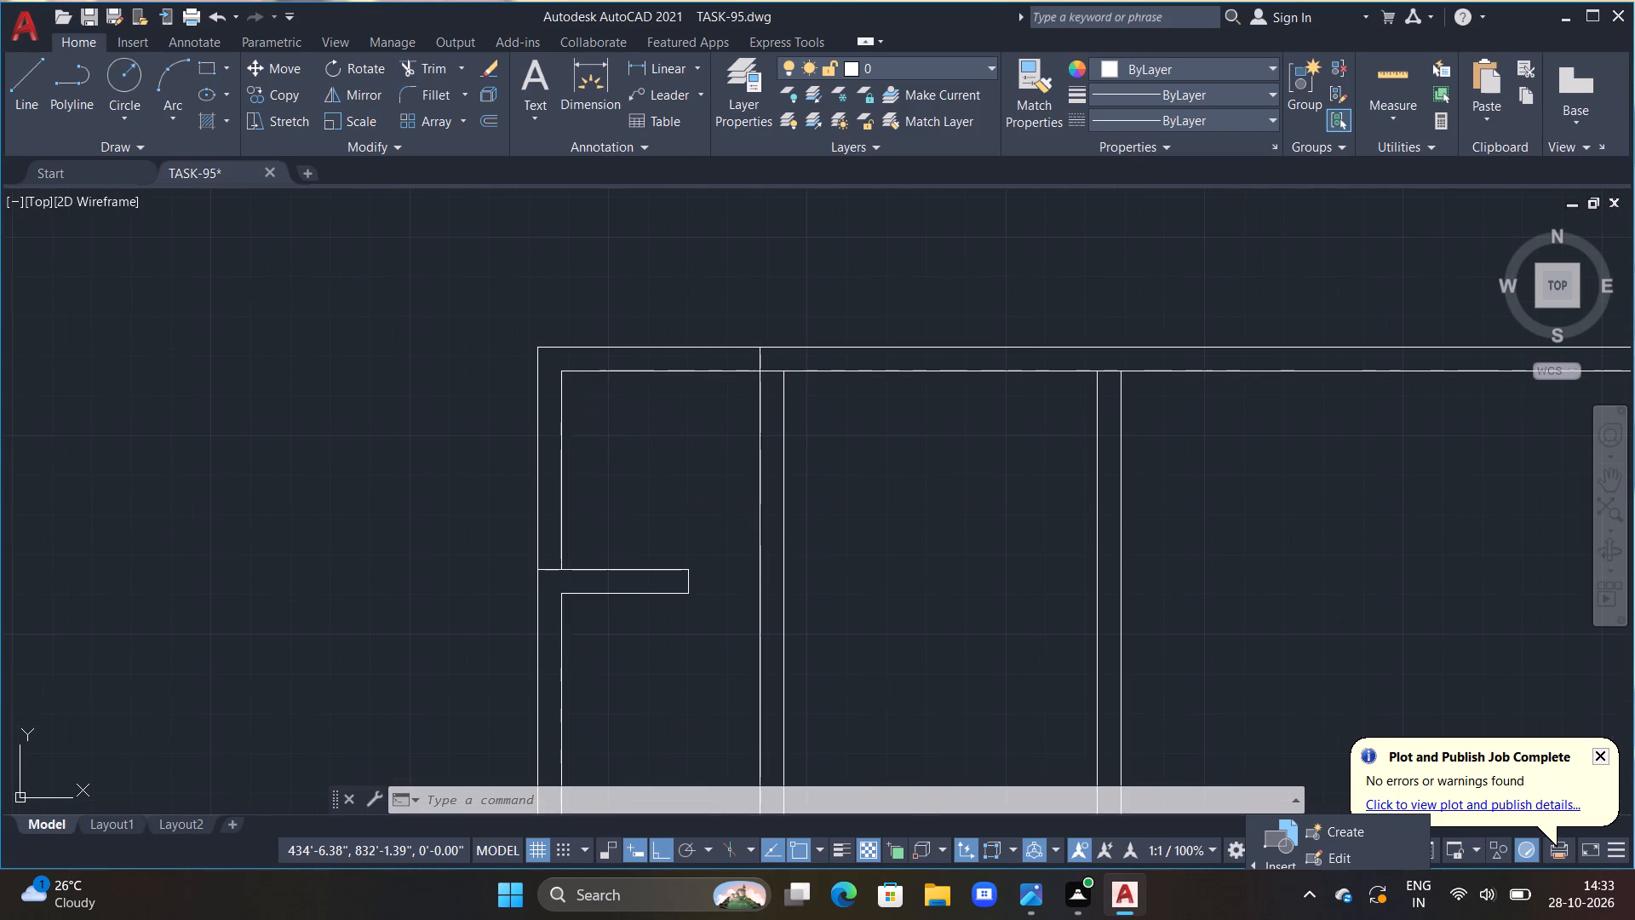
click(561, 449)
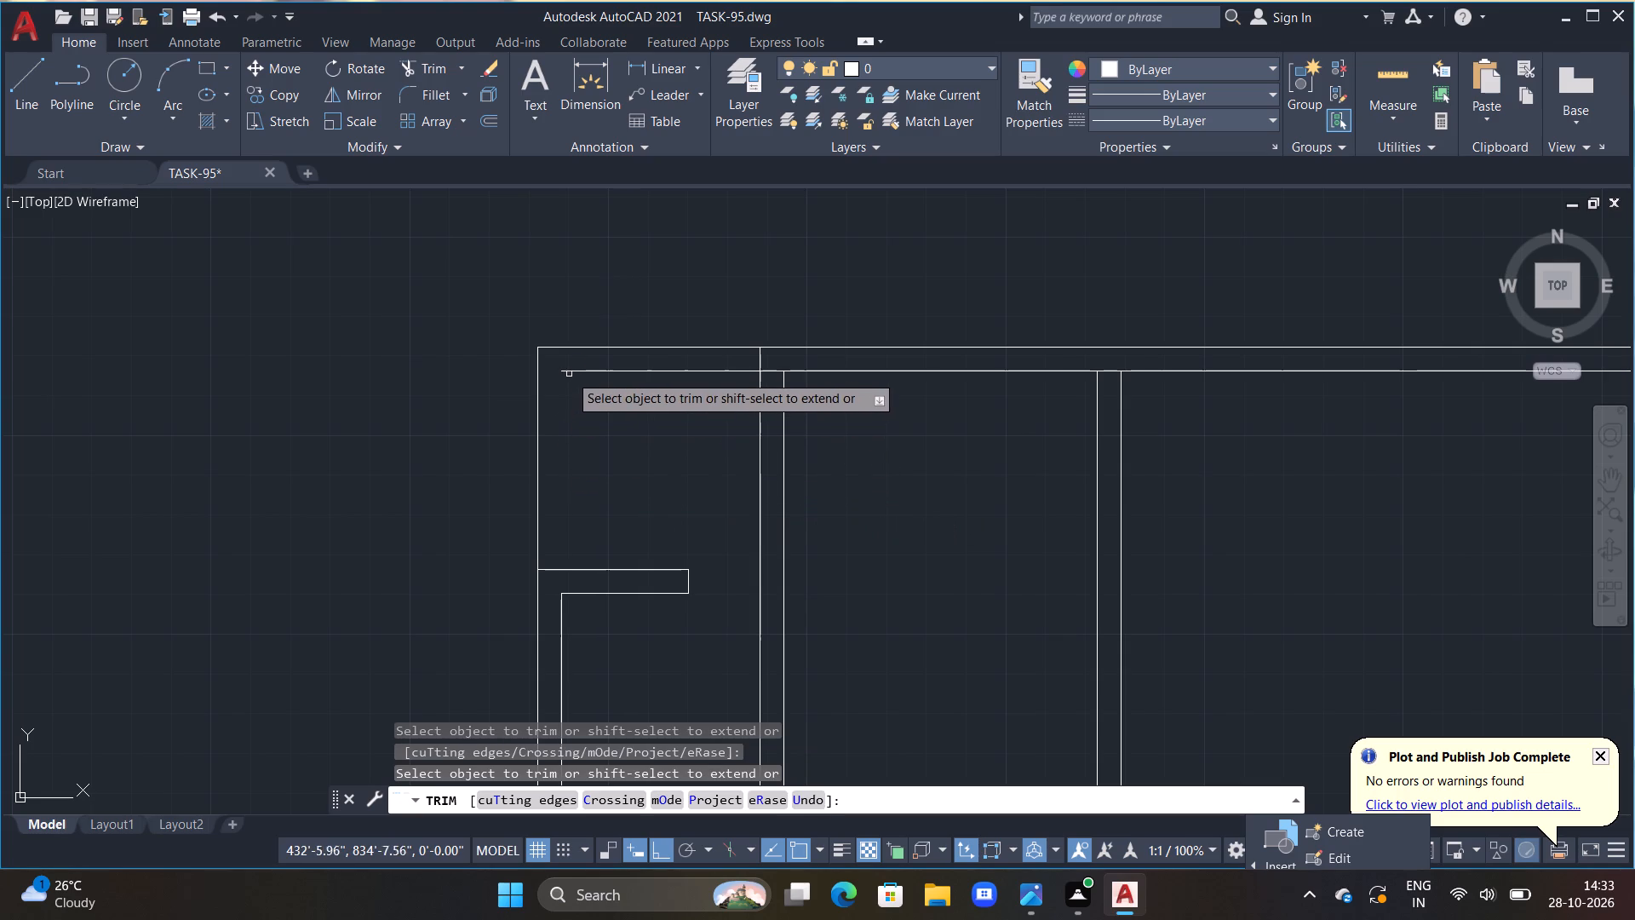
click(570, 371)
key(Escape)
key(Escape)
Offset the outer lines of the top wall and the left wall 4.5" inward at the upper-left corner.
text(OFF 4.5")
key(Return)
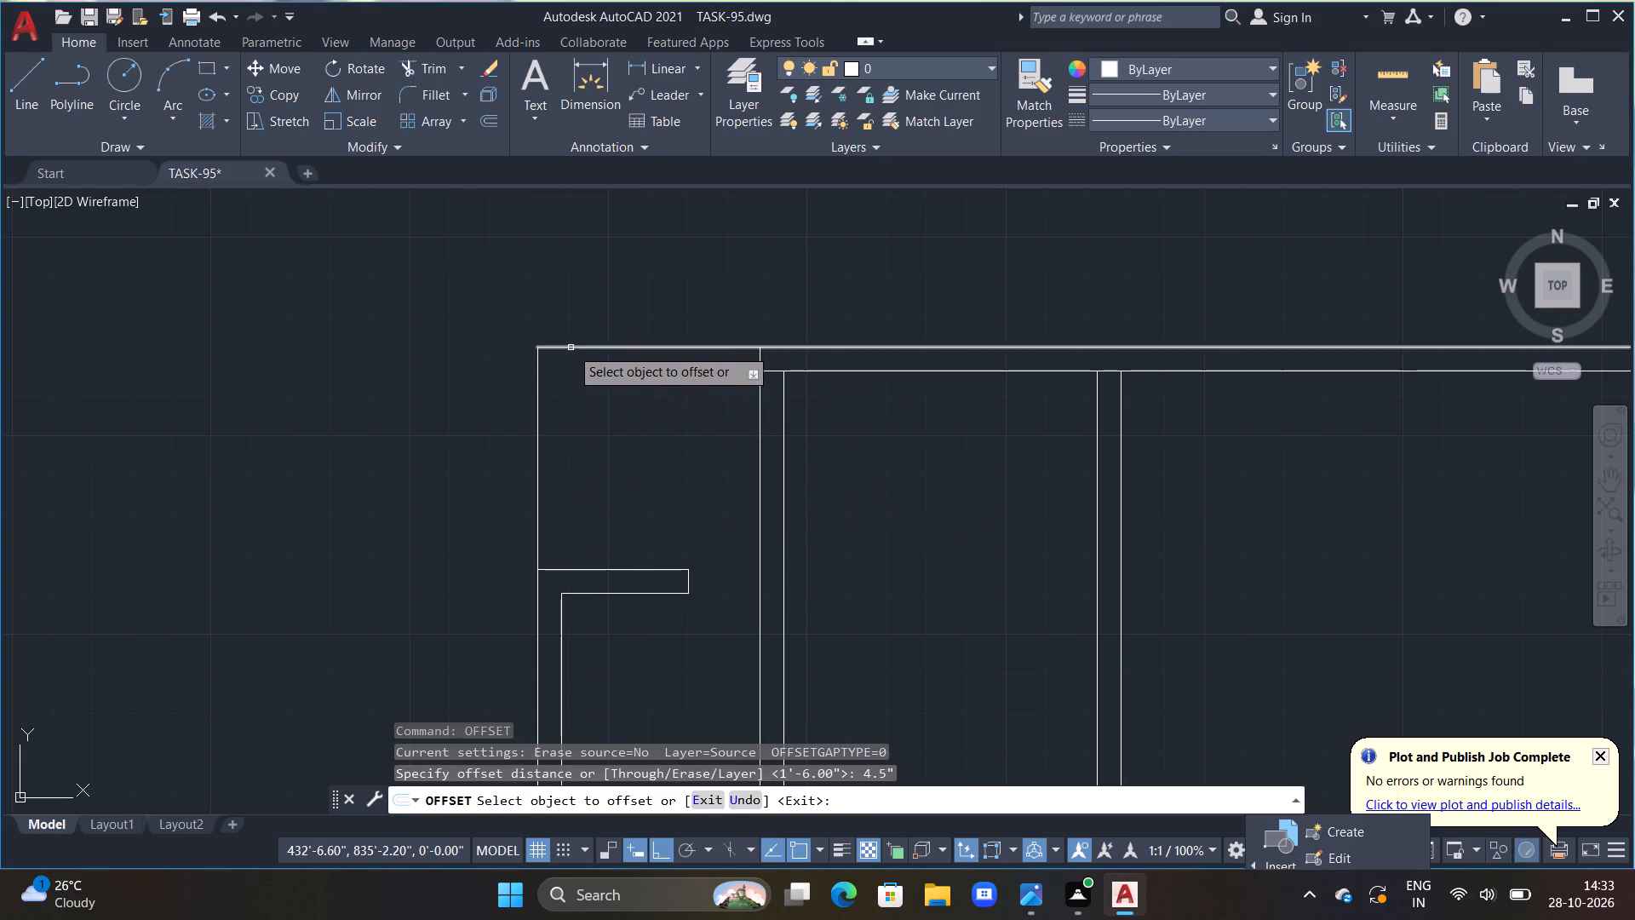
click(571, 348)
click(579, 385)
click(538, 388)
click(548, 389)
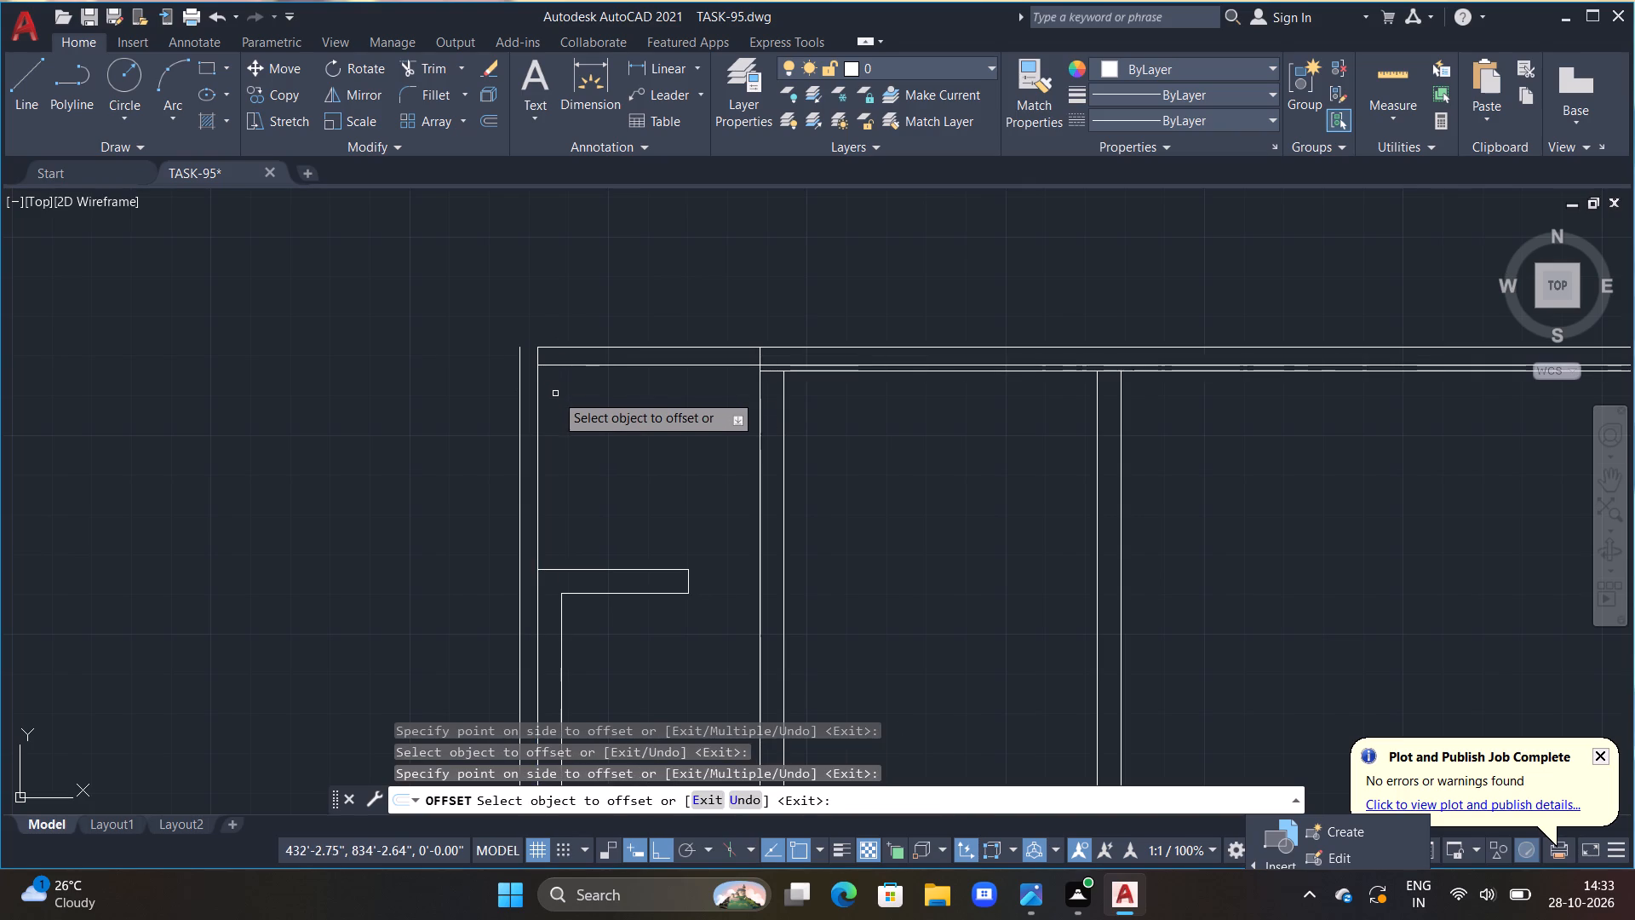
key(ctrl+z)
drag(536, 386, 537, 386)
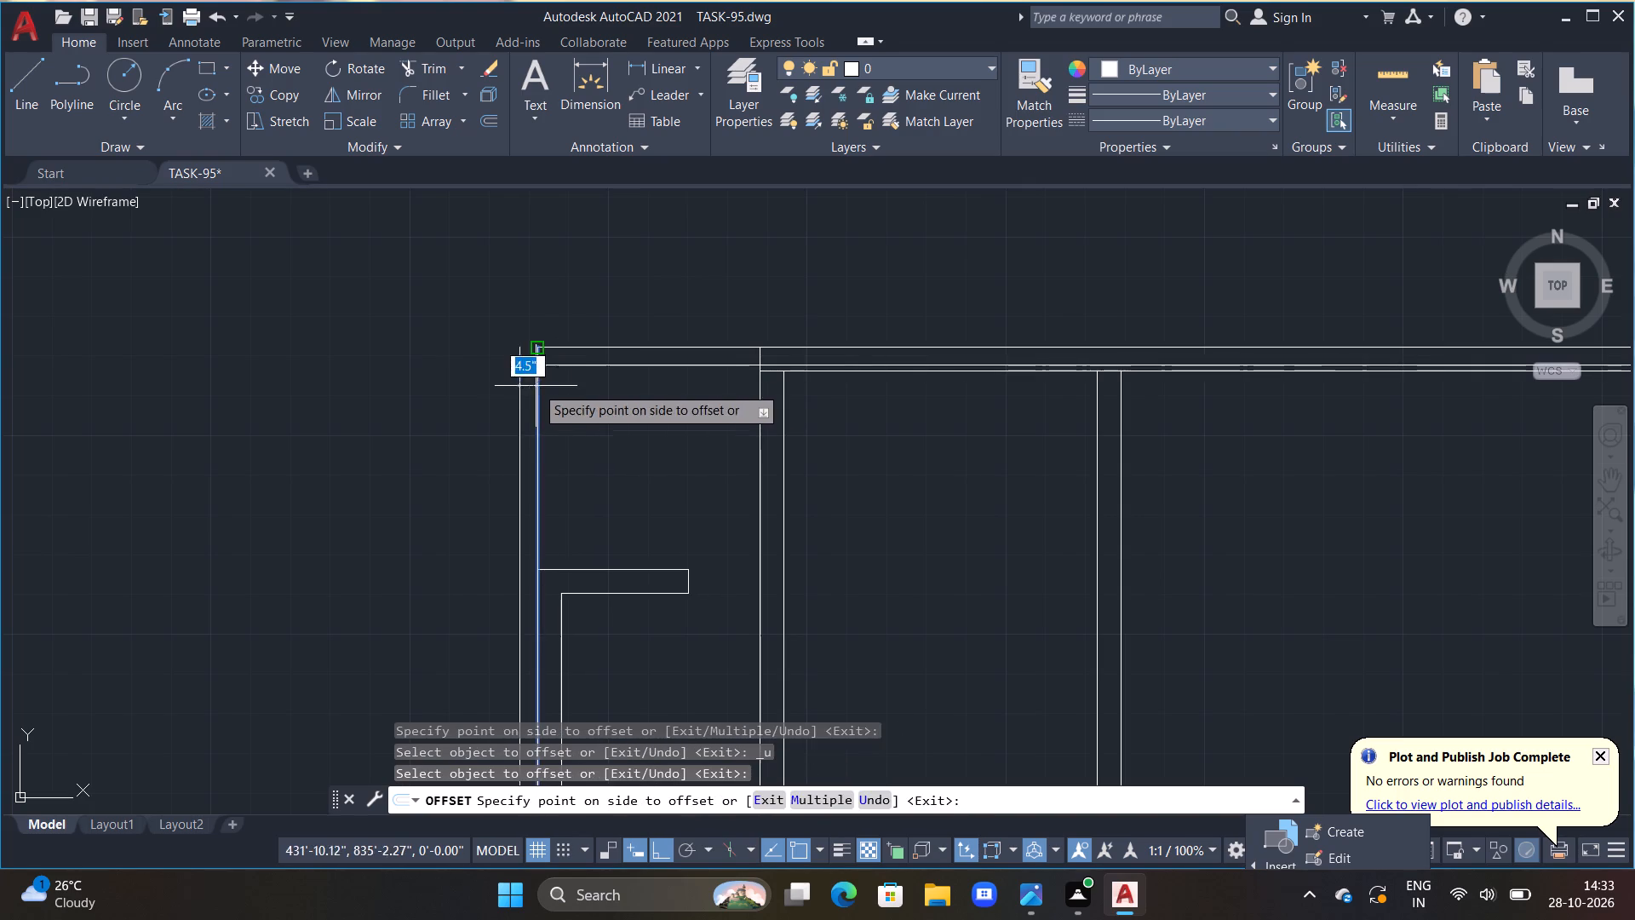
drag(537, 386, 566, 395)
click(585, 402)
key(Escape)
Trim the 4.5" offset lines below the short partition, right of the first interior wall, and where they overlap at the upper-left corner.
text(TR)
key(space)
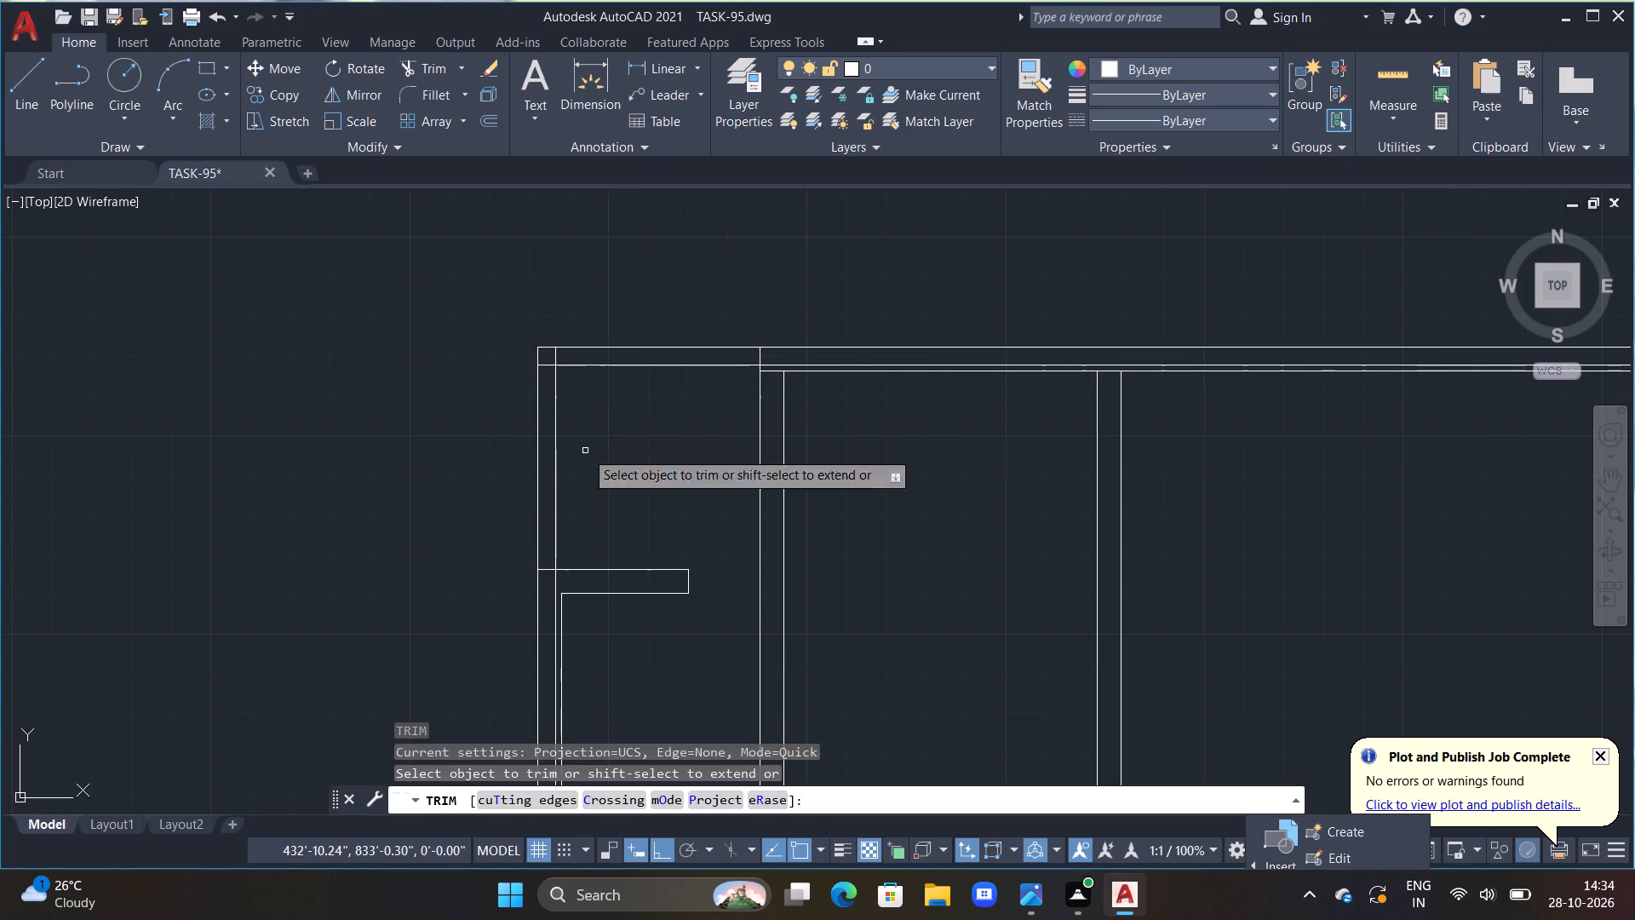
click(555, 584)
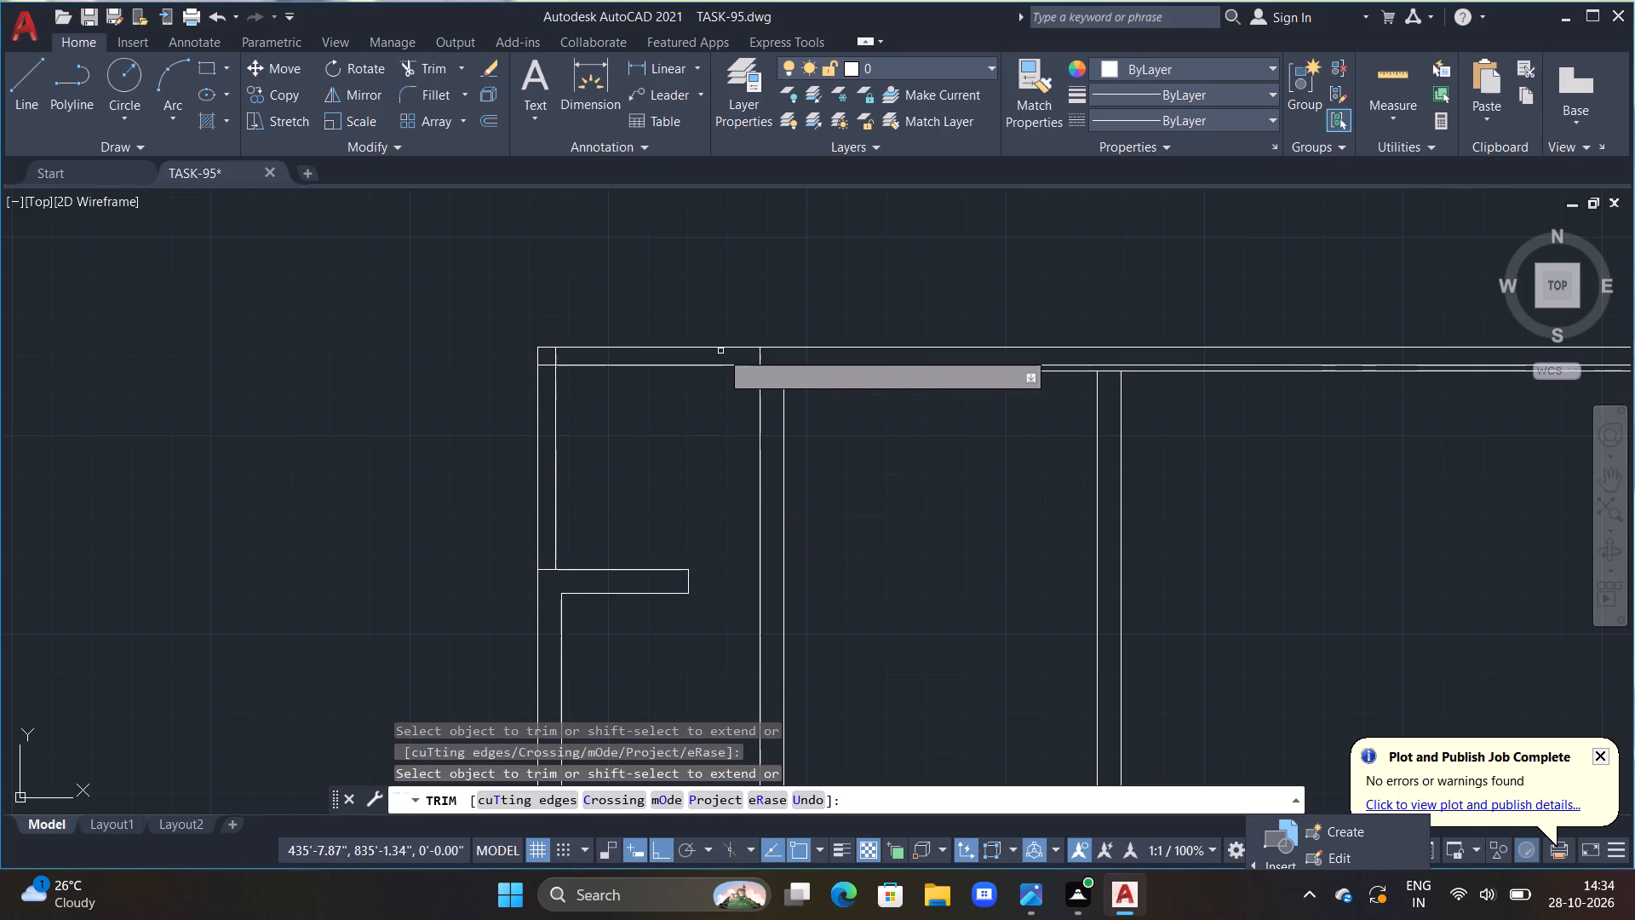
click(771, 365)
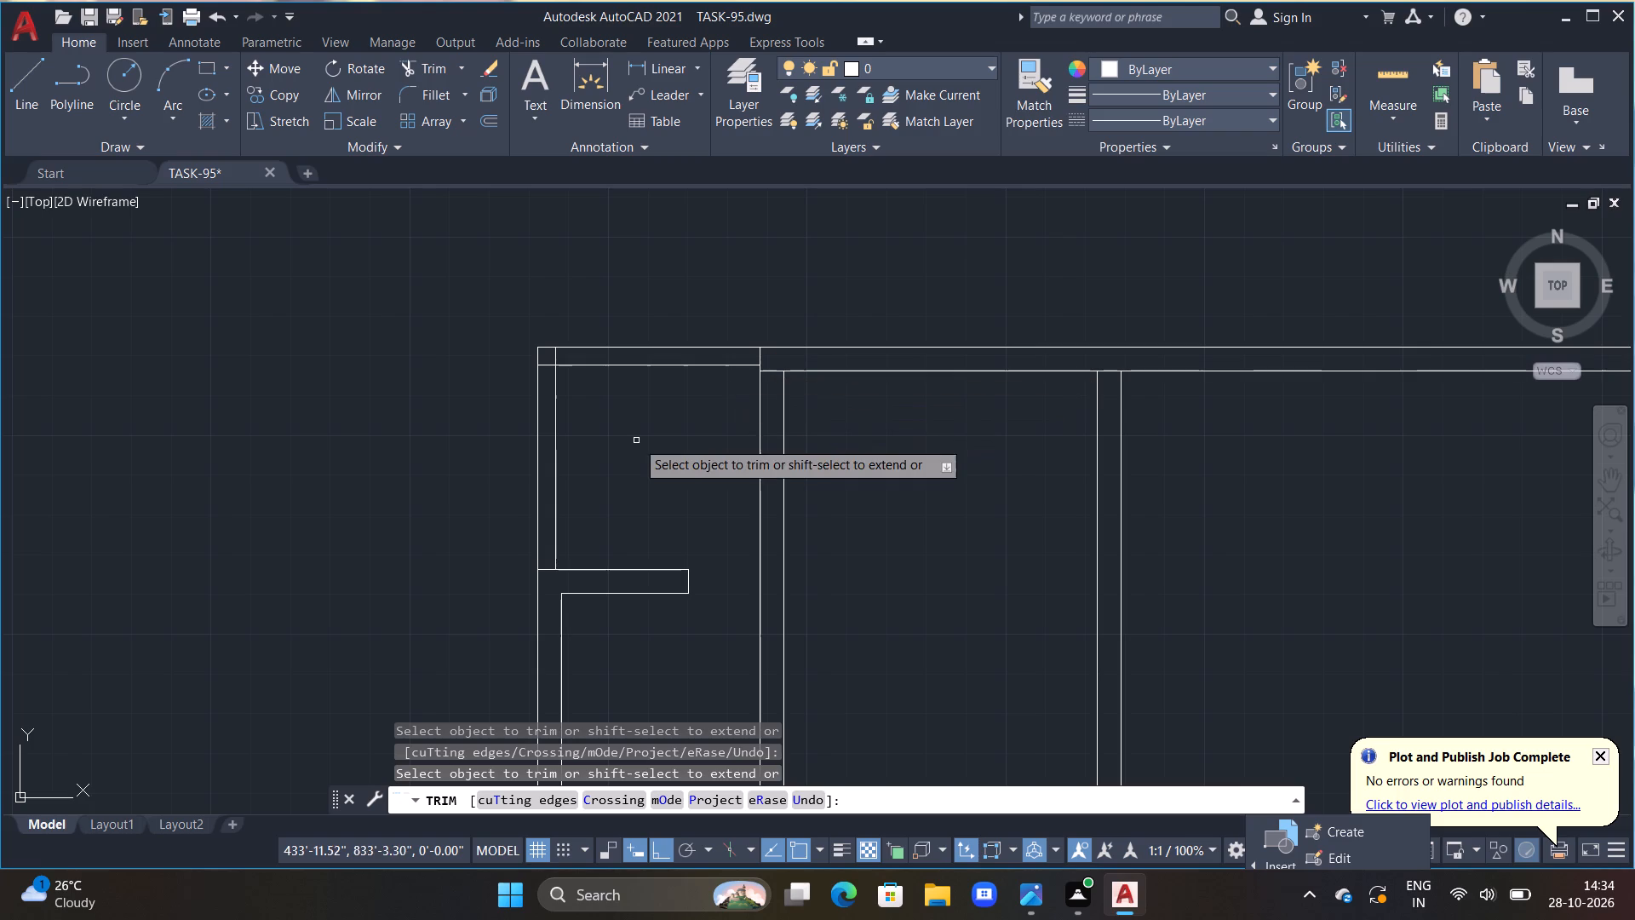
drag(544, 370, 544, 354)
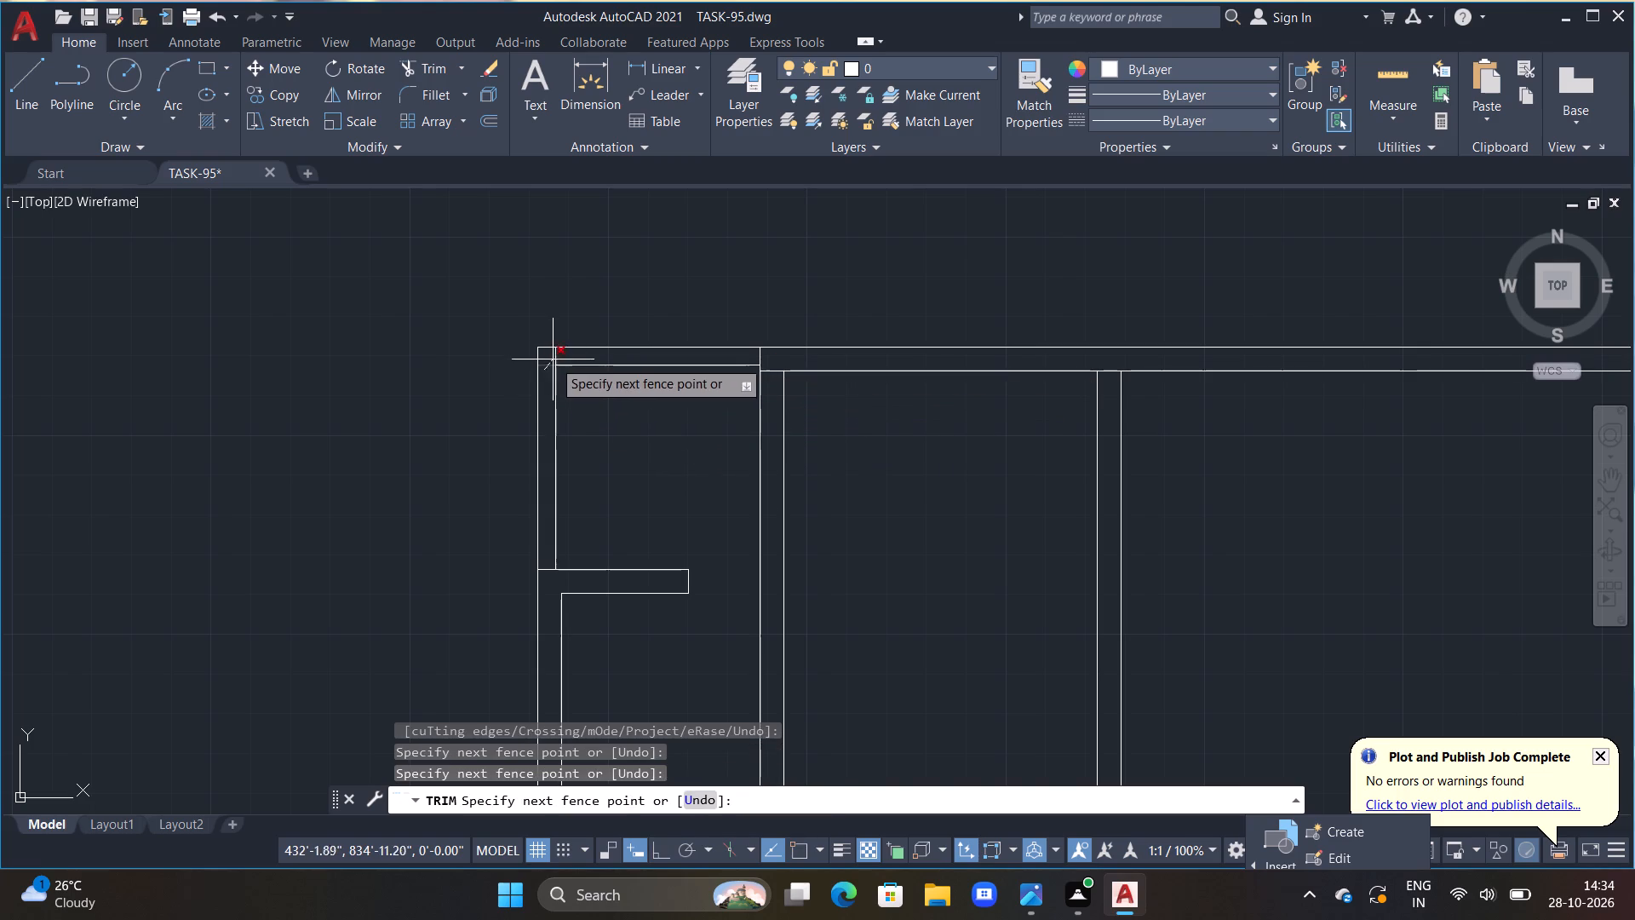
click(555, 359)
Trim the piece of the top wall's inner line that crosses the first interior wall.
scroll(611, 474, down, 2)
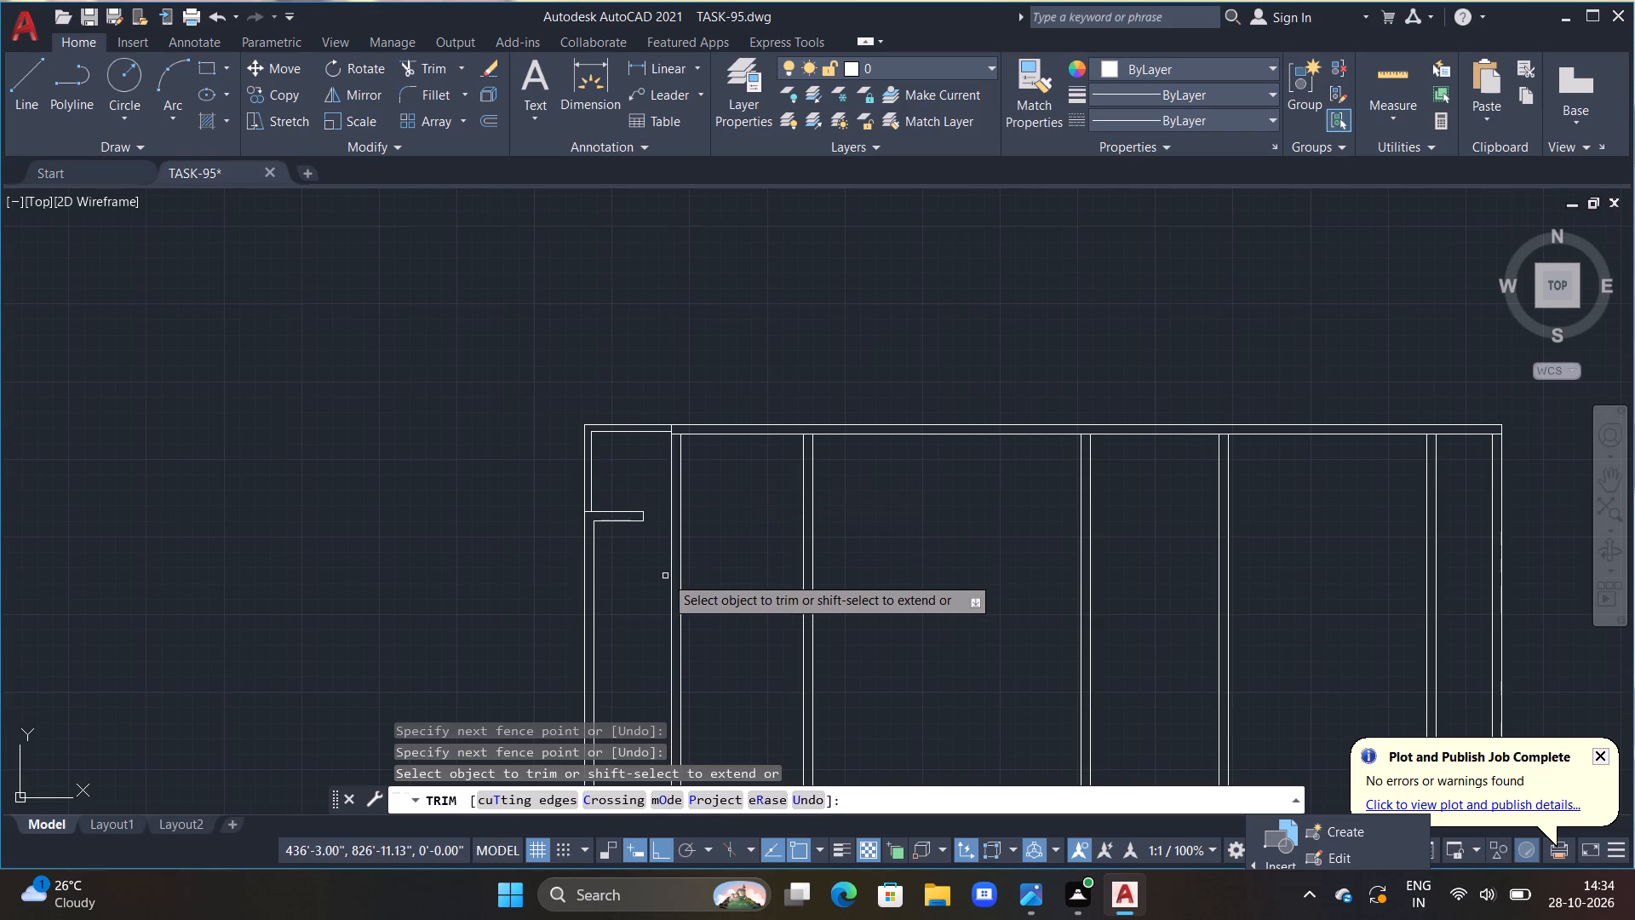
middle_drag(706, 500, 670, 501)
scroll(668, 498, up, 2)
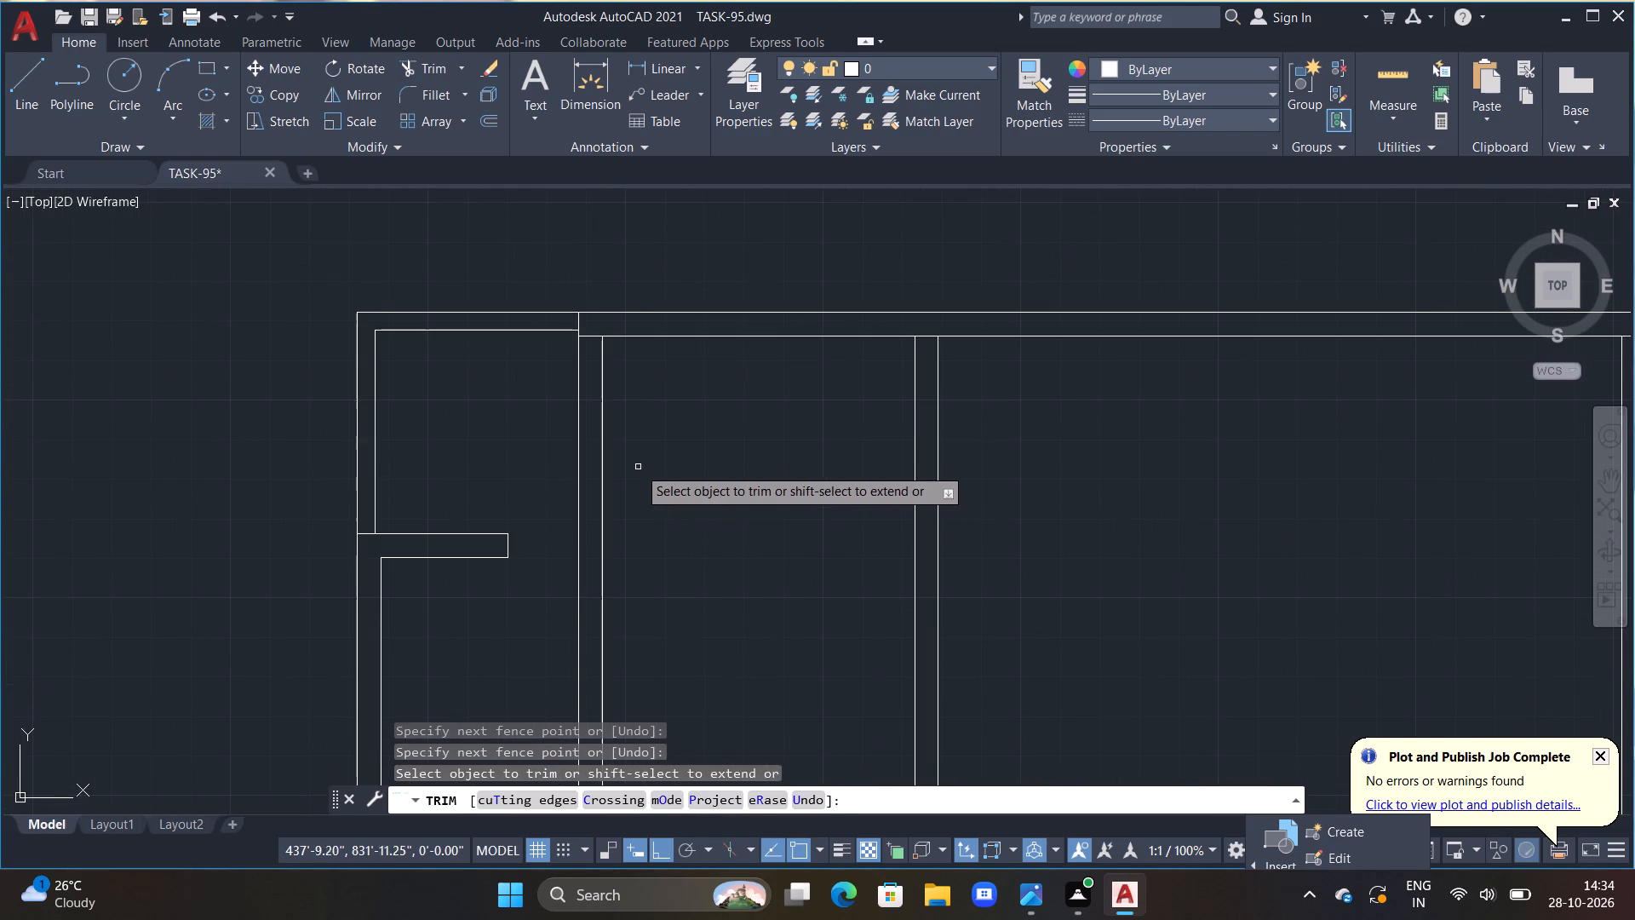
click(588, 334)
middle_drag(656, 384, 645, 384)
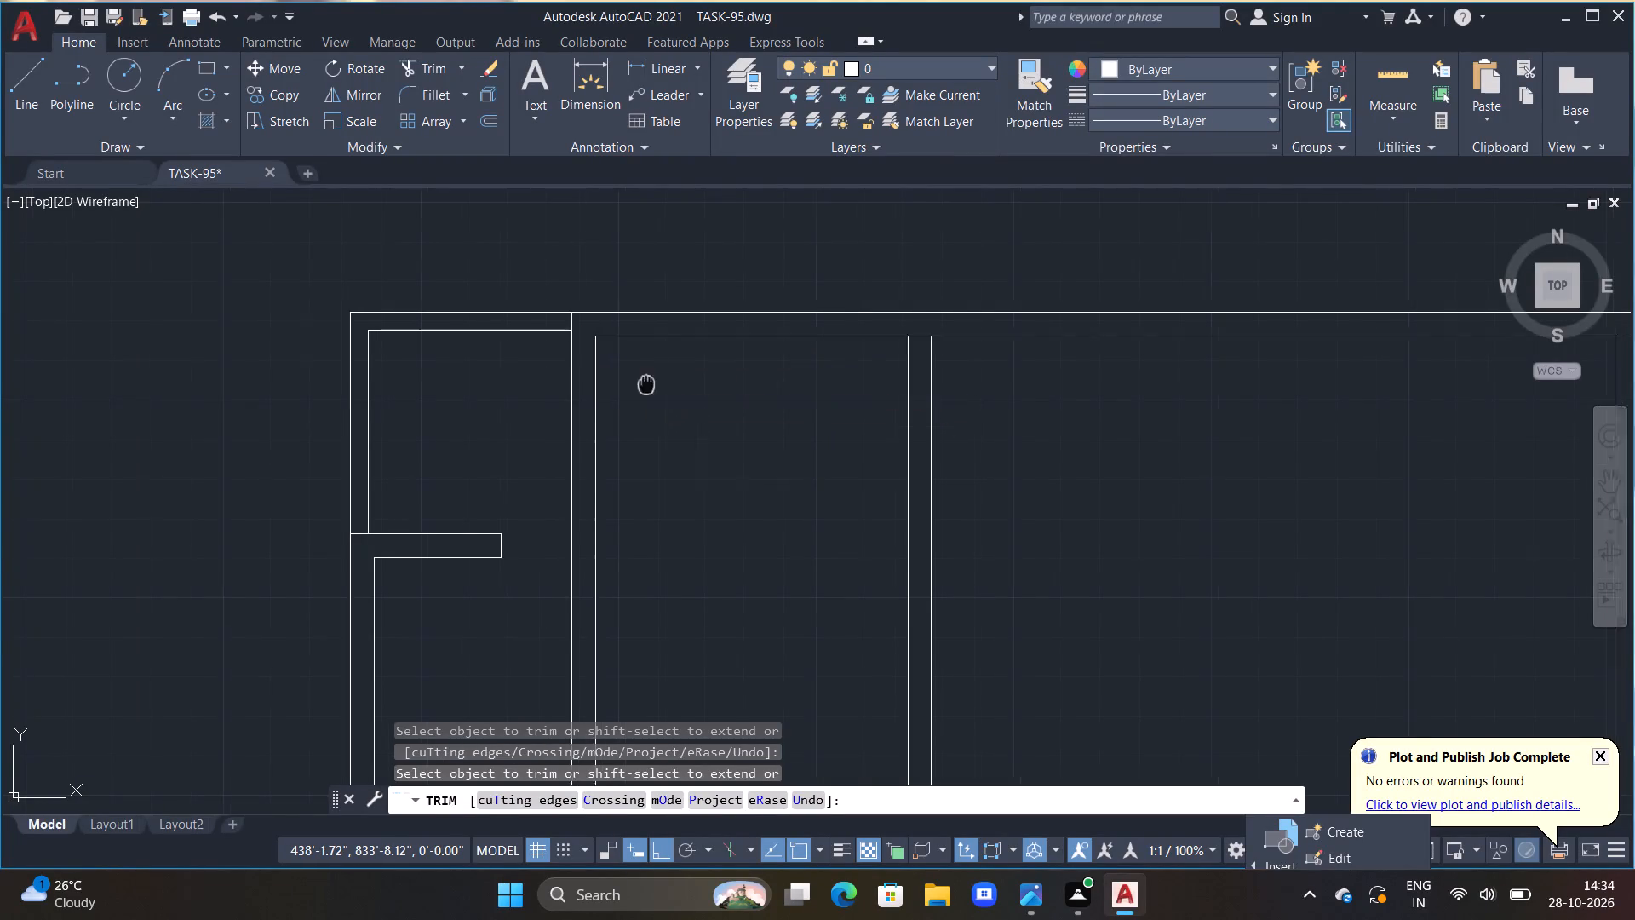
middle_drag(645, 384, 604, 399)
key(Escape)
key(Escape)
key(Escape)
key(Escape)
middle_drag(628, 486, 604, 438)
key(Escape)
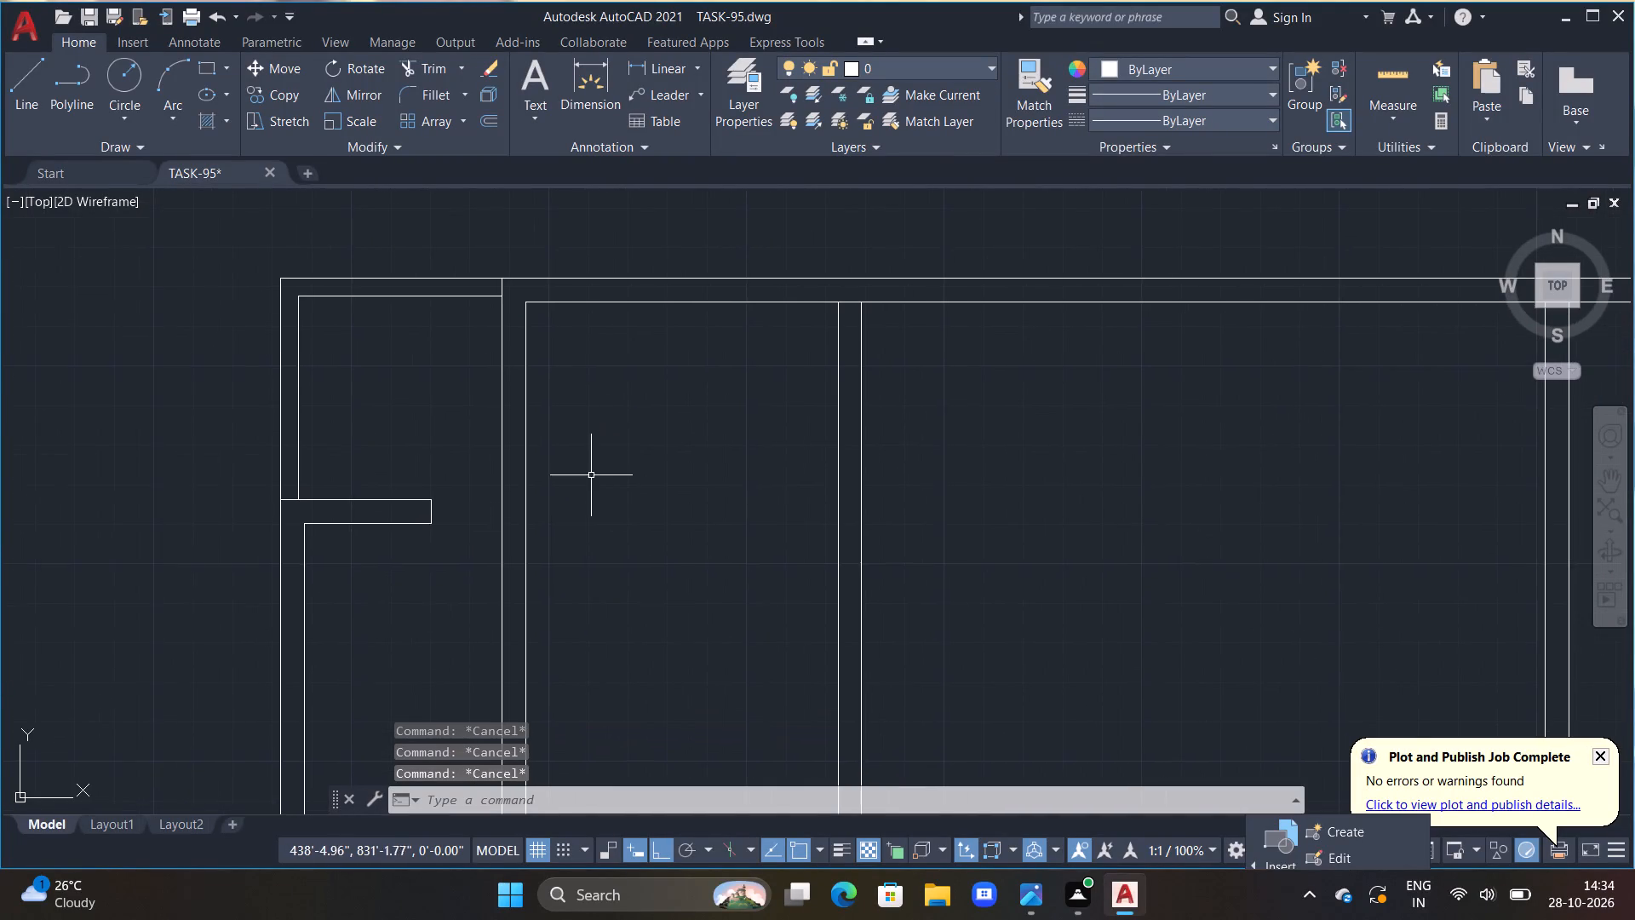
key(Escape)
key(Escape)
key(Escape)
key(Escape)
Offset the top wall's inner line 4' down, and offset that new line another 6" down to form a horizontal partition.
text(OFF)
key(space)
text(4')
key(Return)
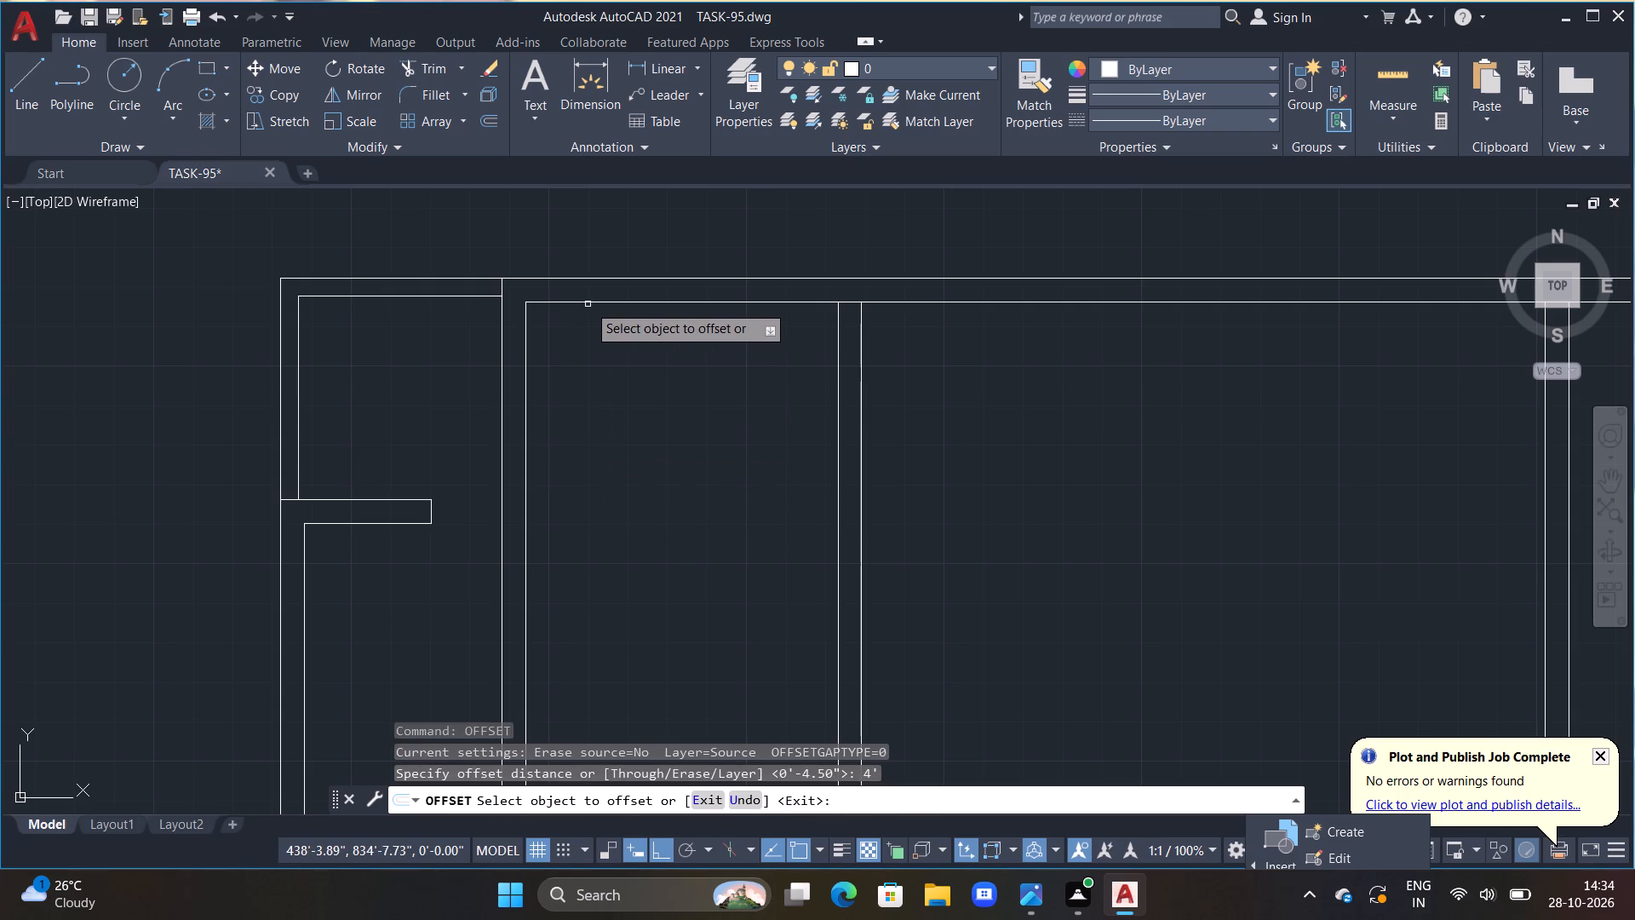
click(588, 301)
click(661, 531)
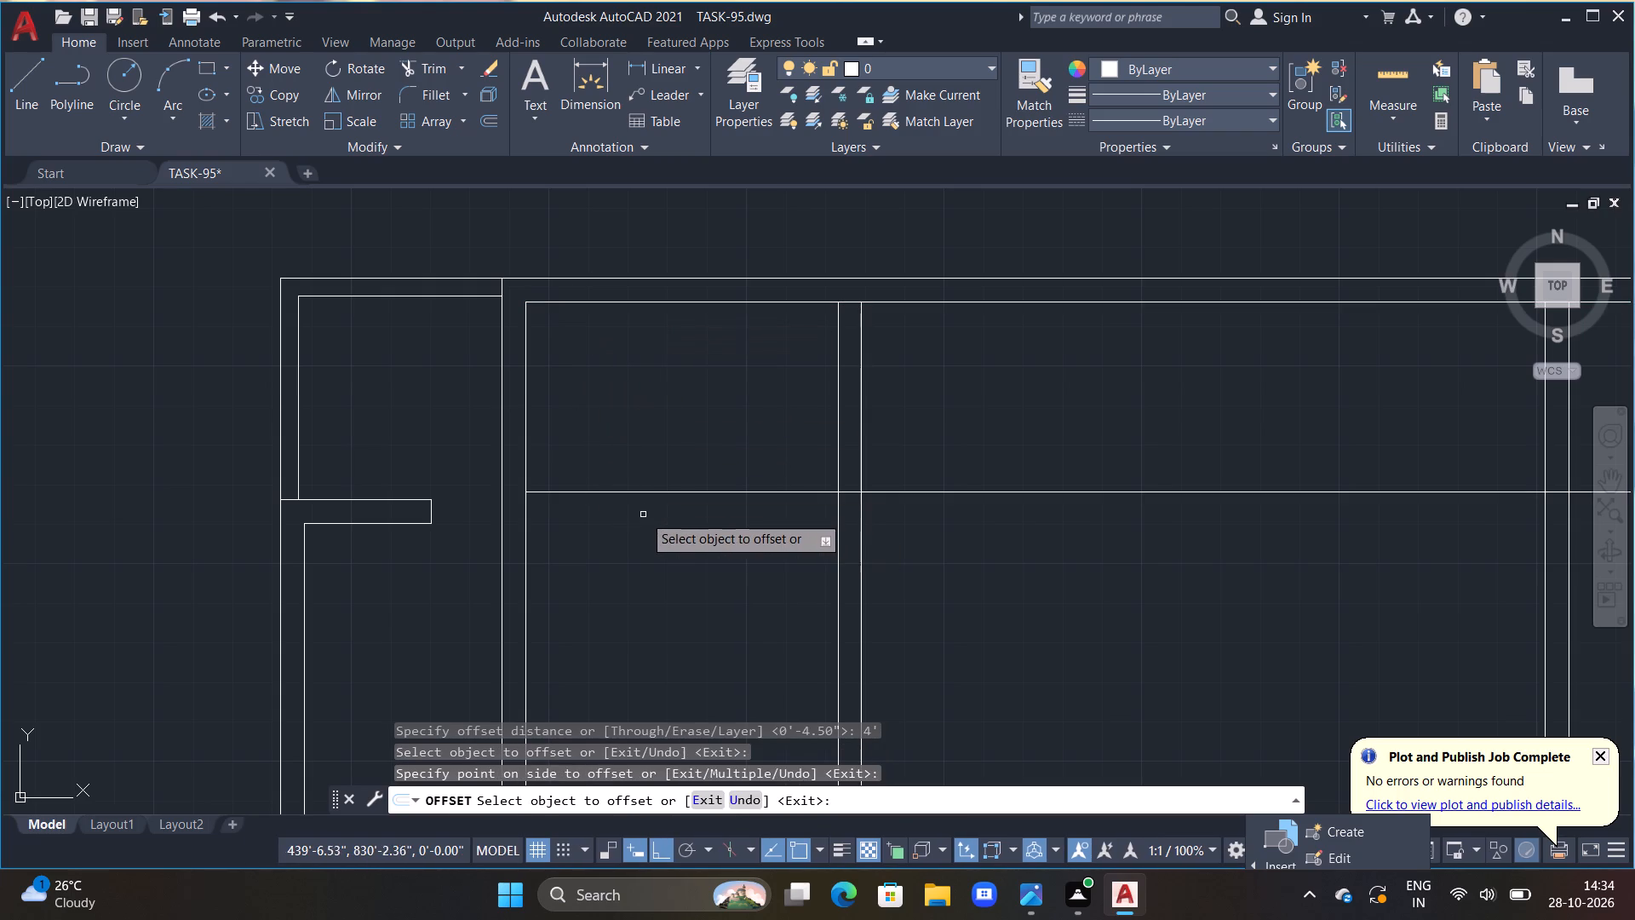
drag(625, 494, 630, 526)
text(6")
key(Return)
key(Escape)
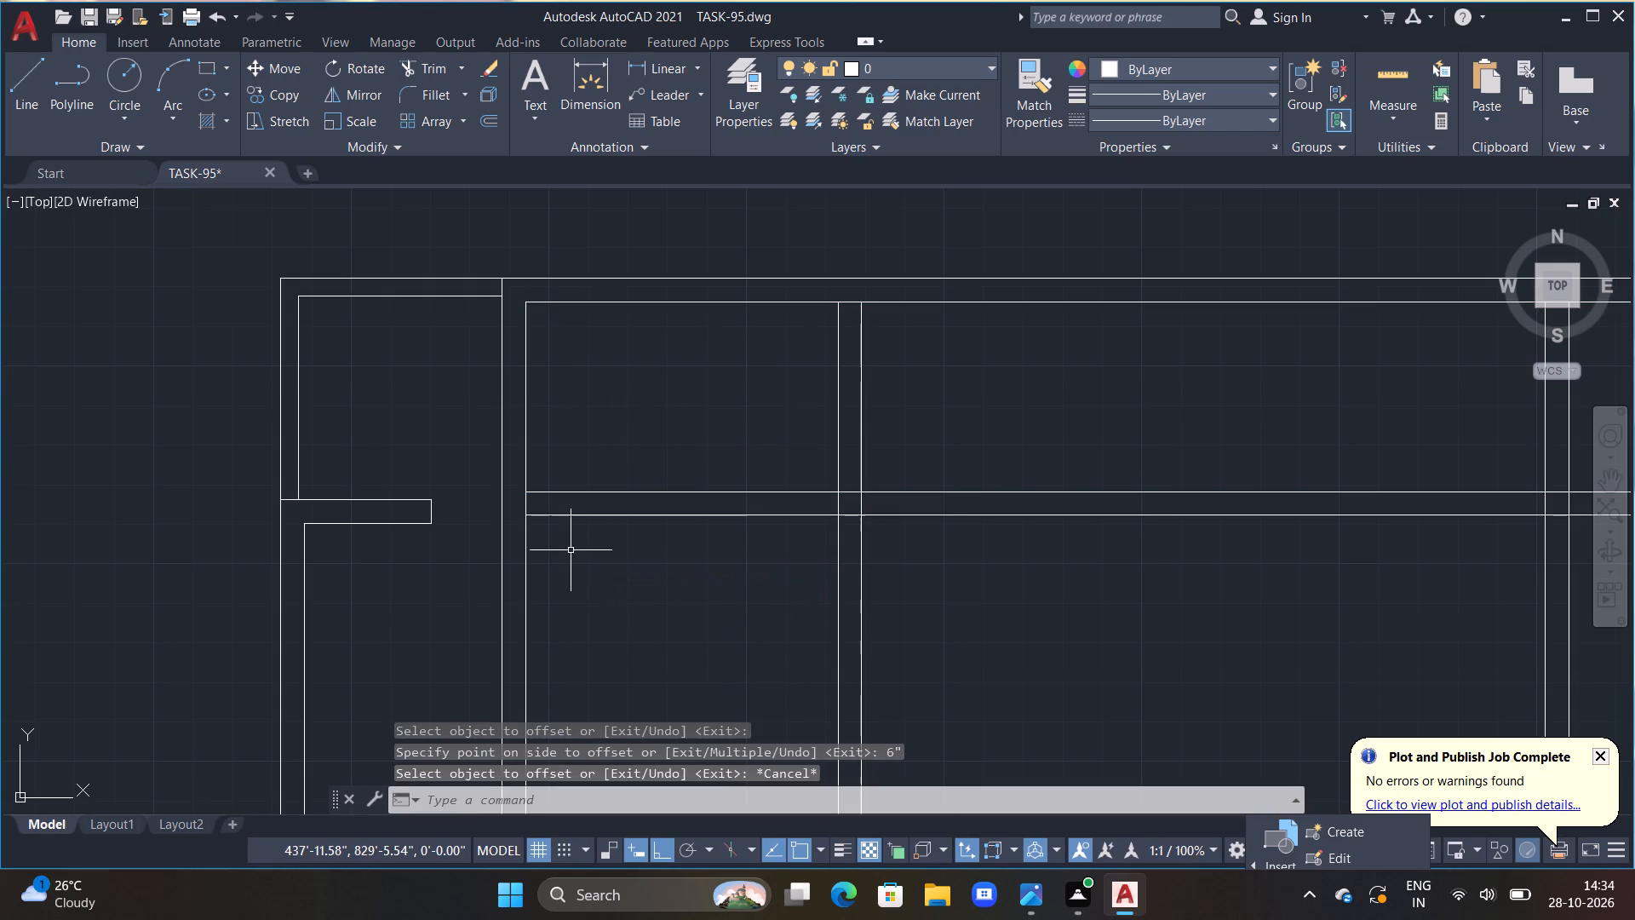
Extend the new partition's lower line left to the first interior wall's left line.
text(EX)
key(space)
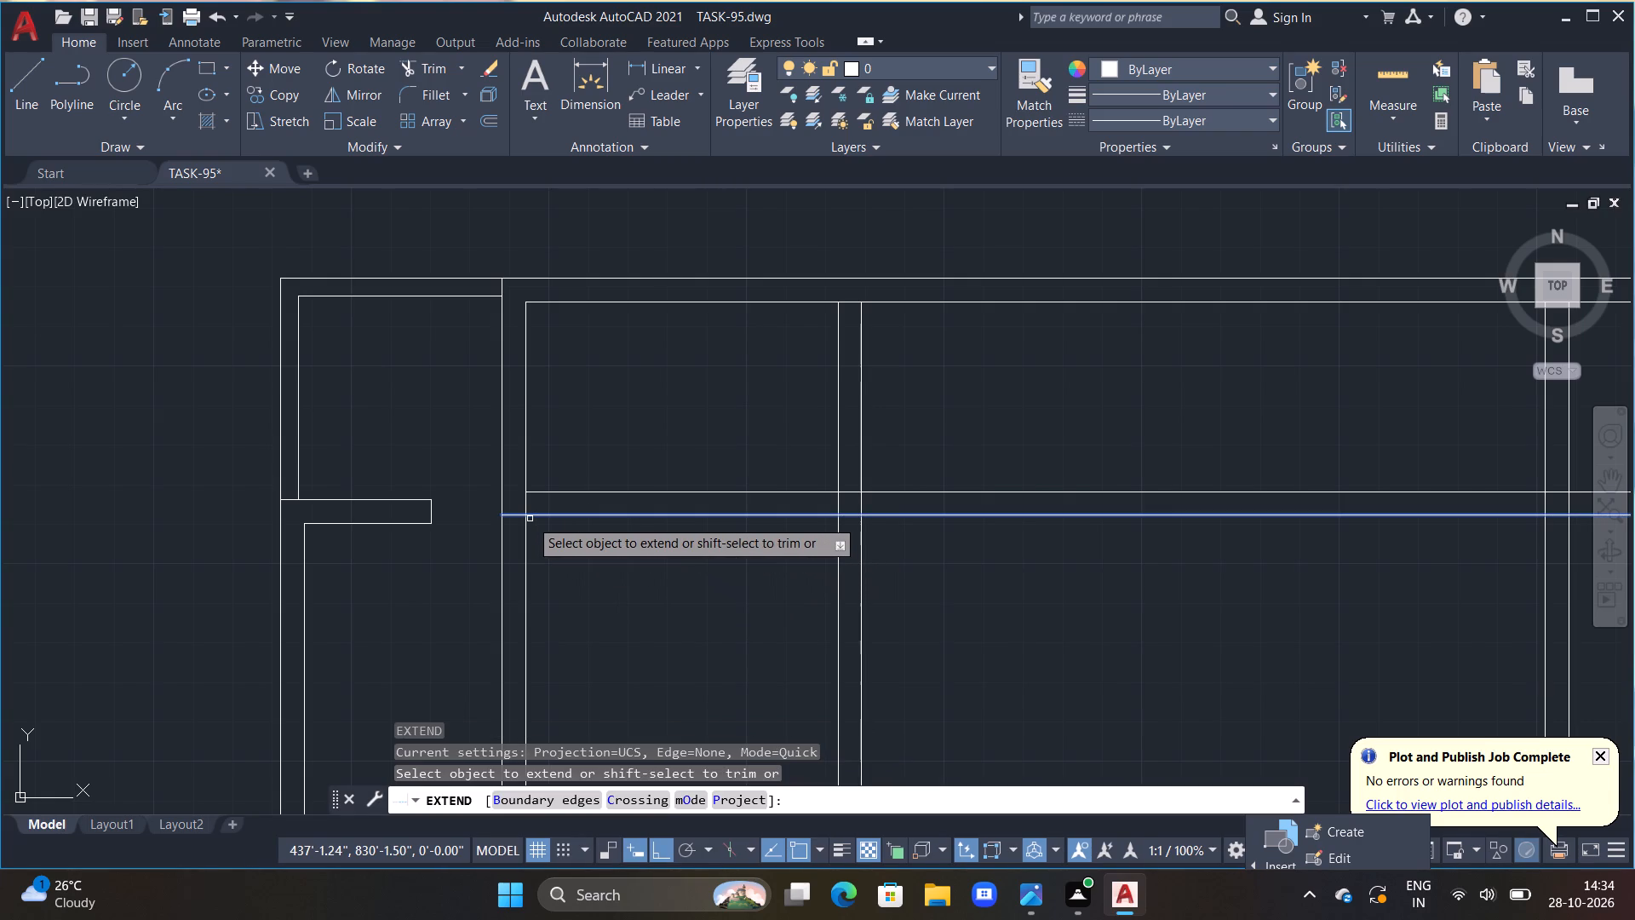
click(530, 519)
key(Escape)
Trim the first interior wall's right line between the two new partition lines.
text(TR)
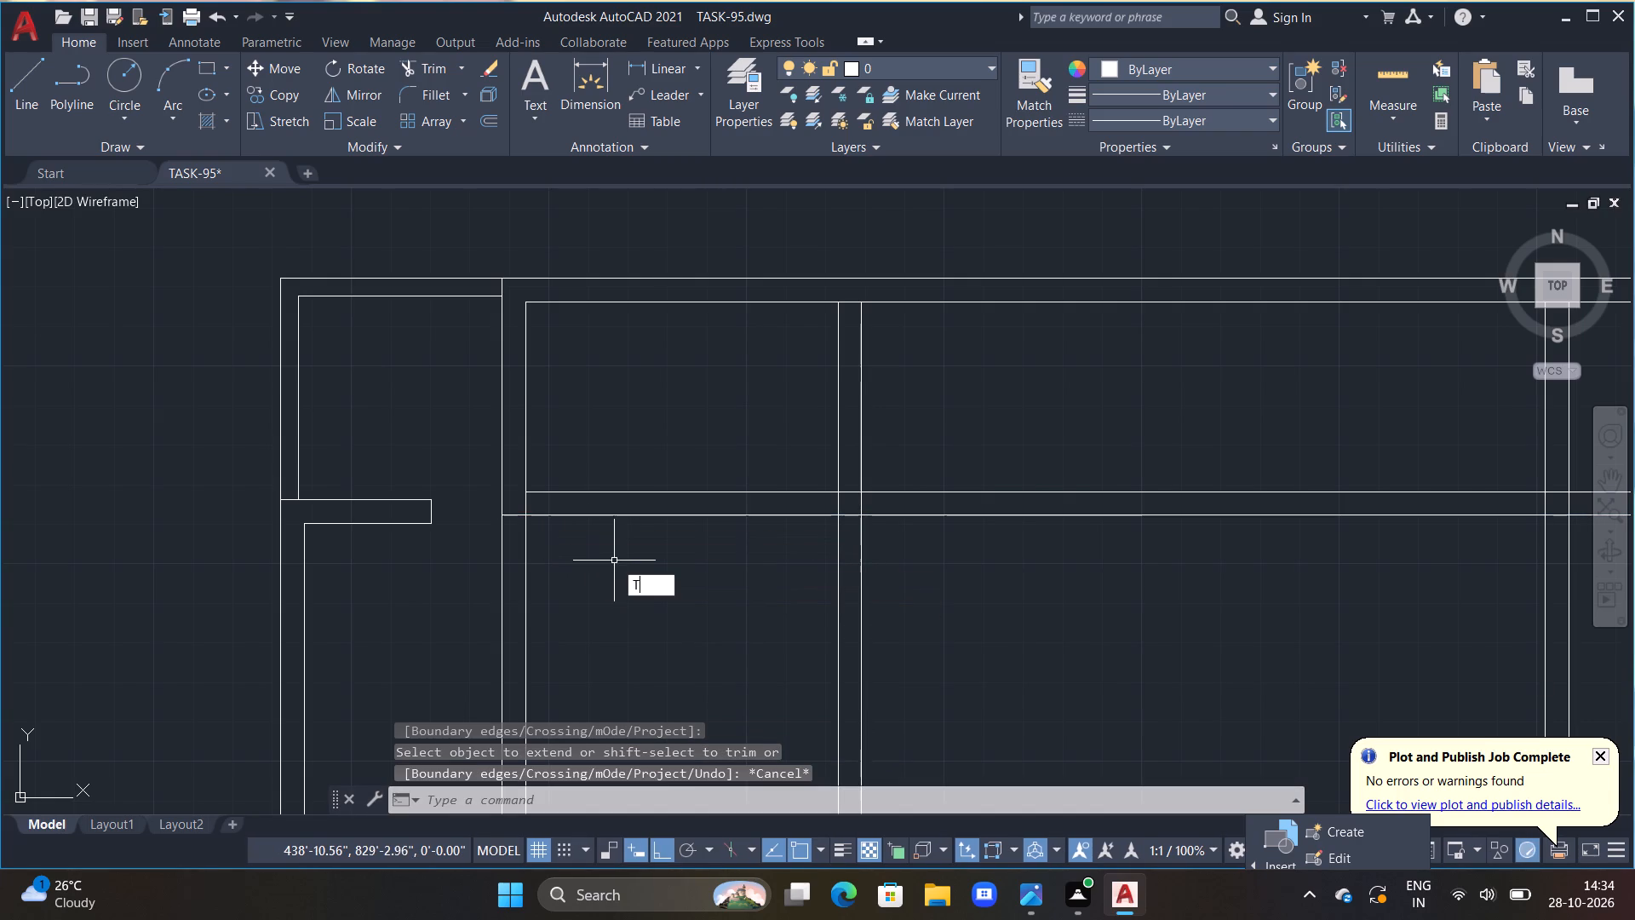
key(space)
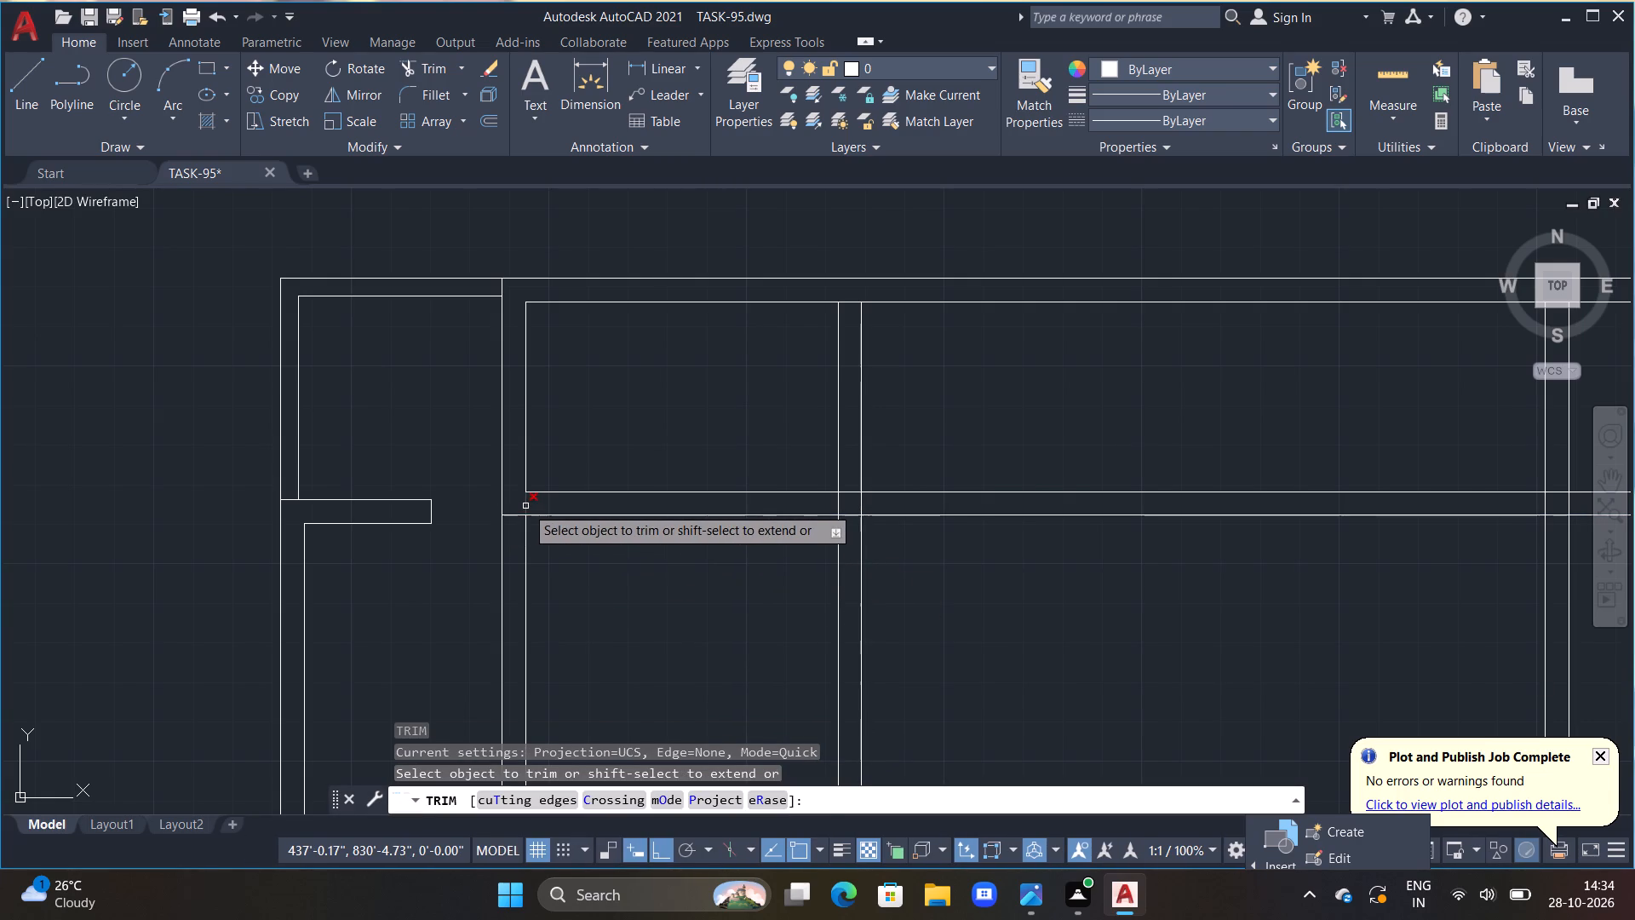
click(525, 506)
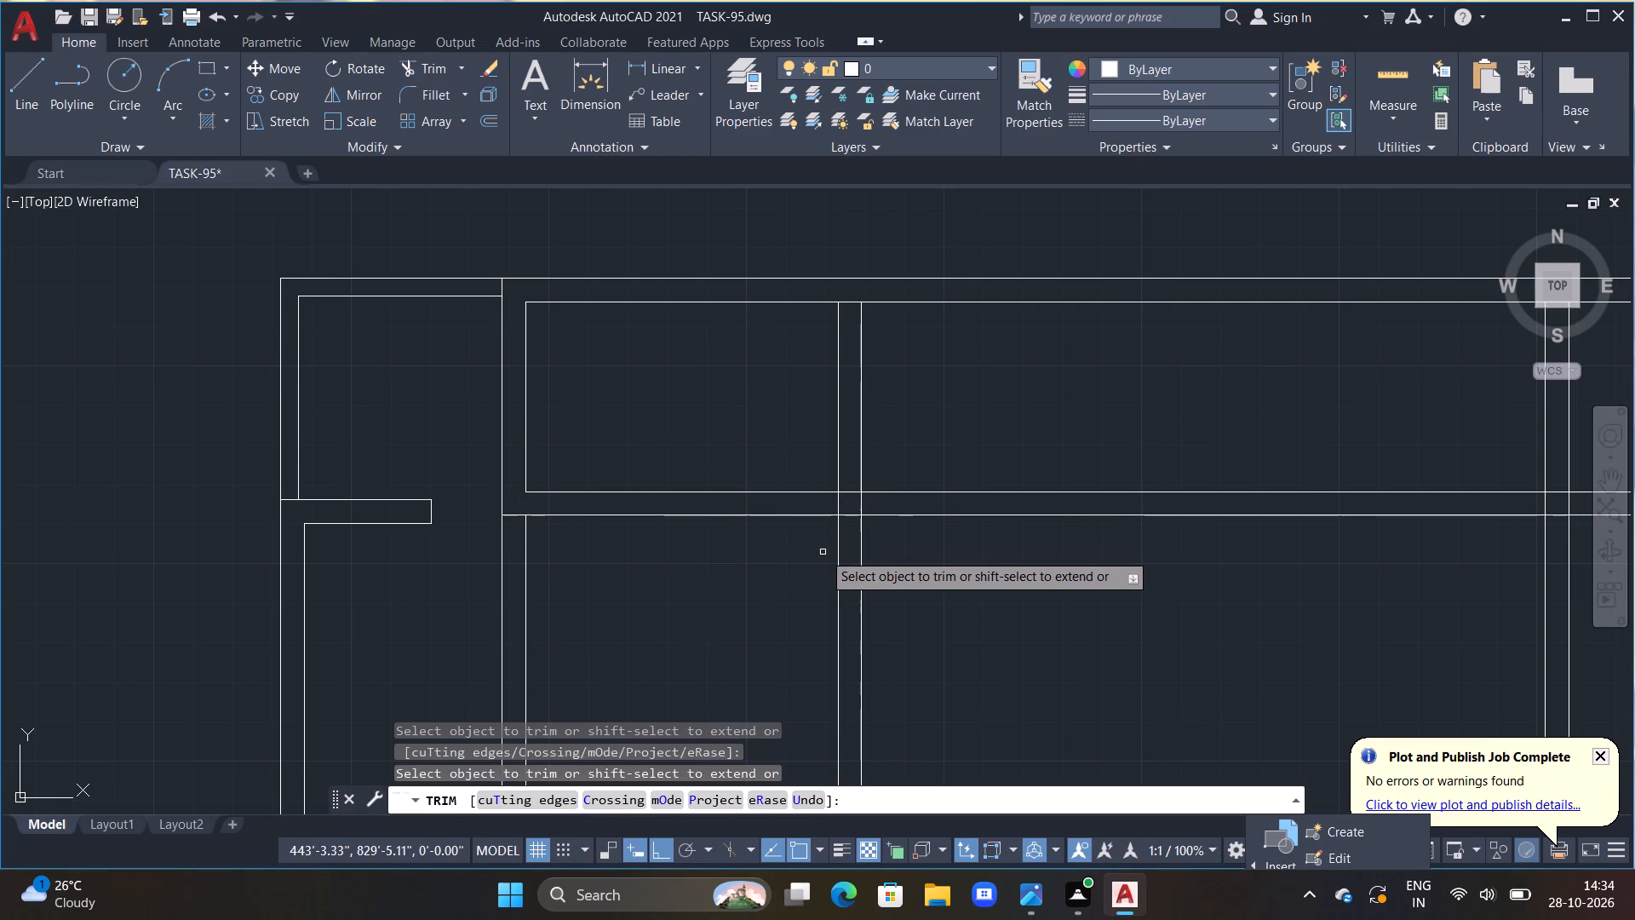
Trim both lines of the horizontal partition across the wide room between the second and third interior walls.
scroll(1057, 587, down, 1)
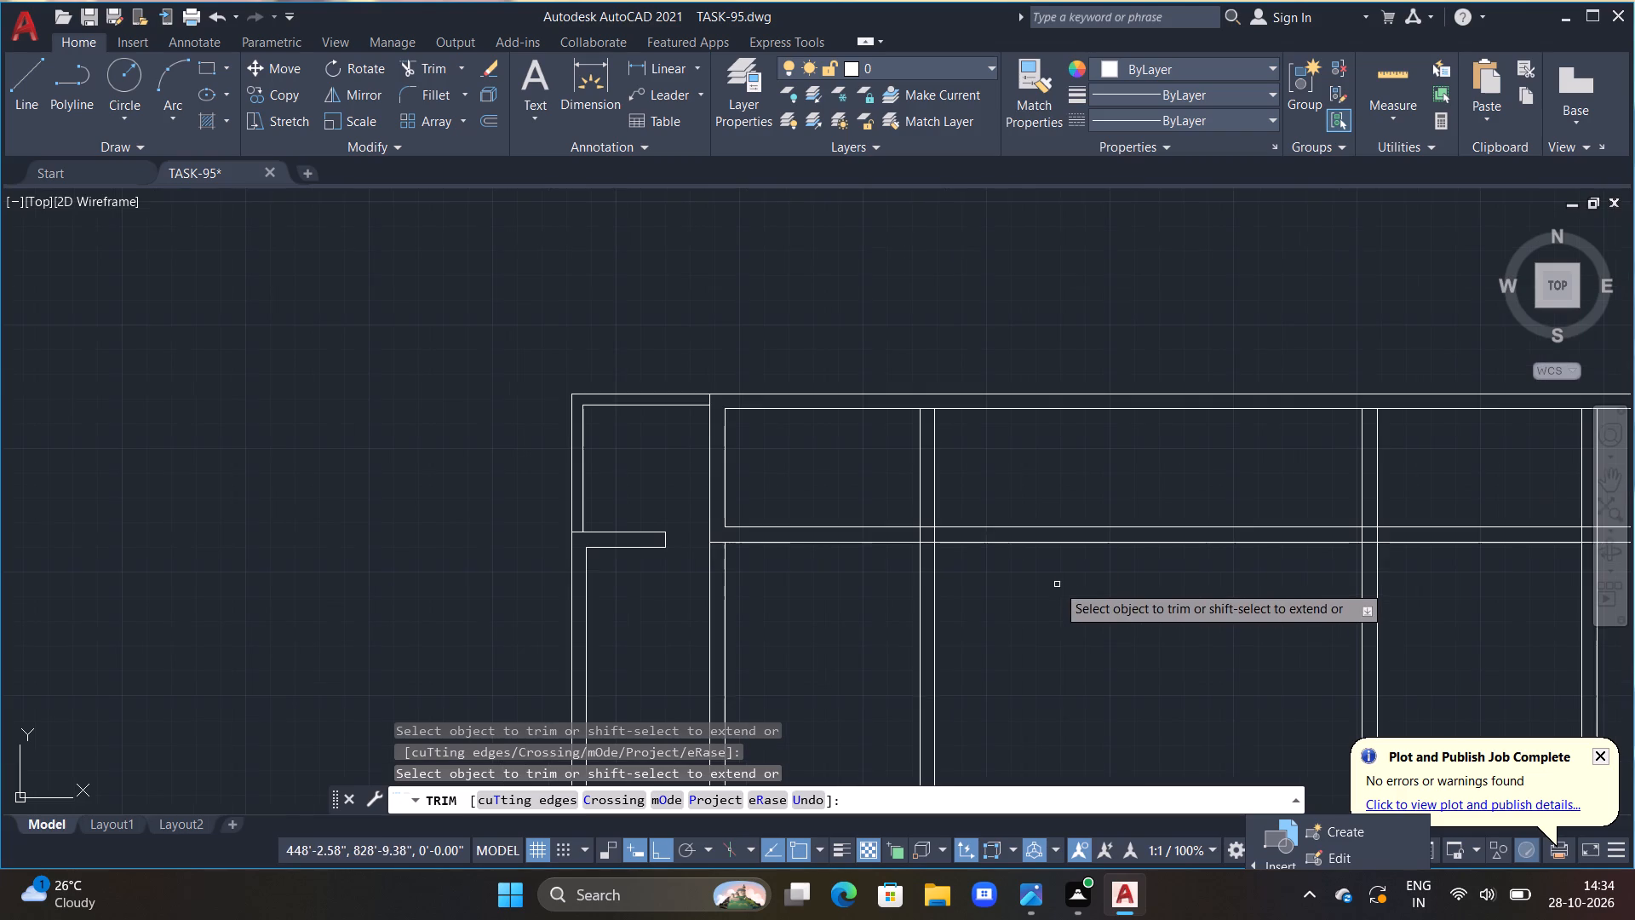
middle_drag(1036, 583, 562, 595)
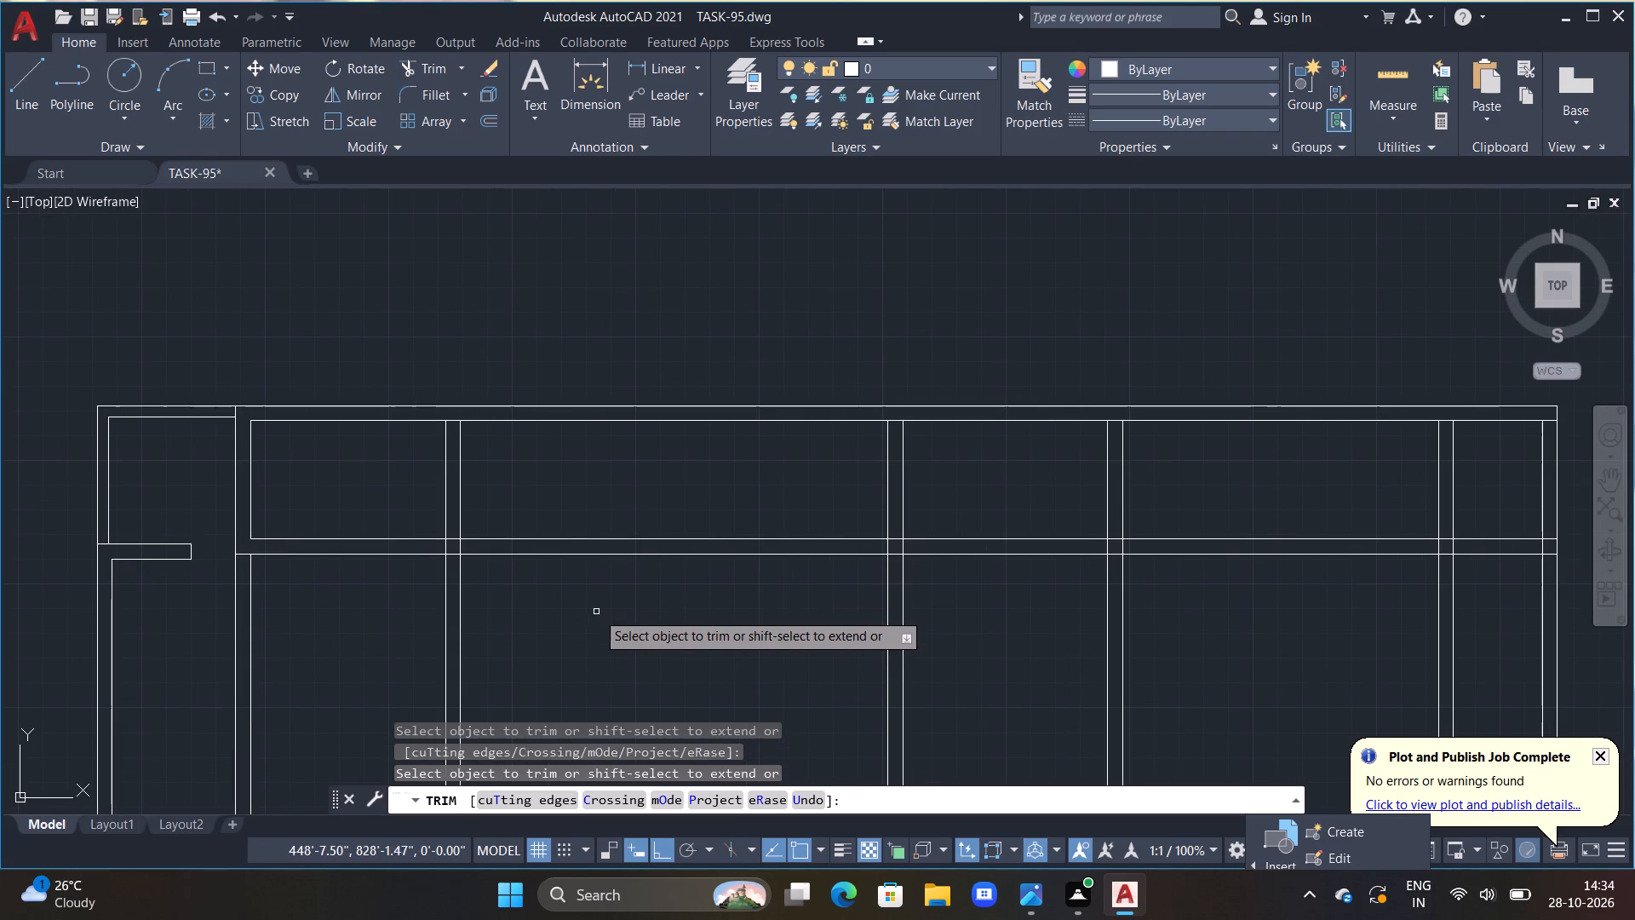
scroll(594, 610, down, 1)
middle_drag(591, 605, 563, 555)
scroll(561, 554, up, 2)
drag(549, 400, 559, 538)
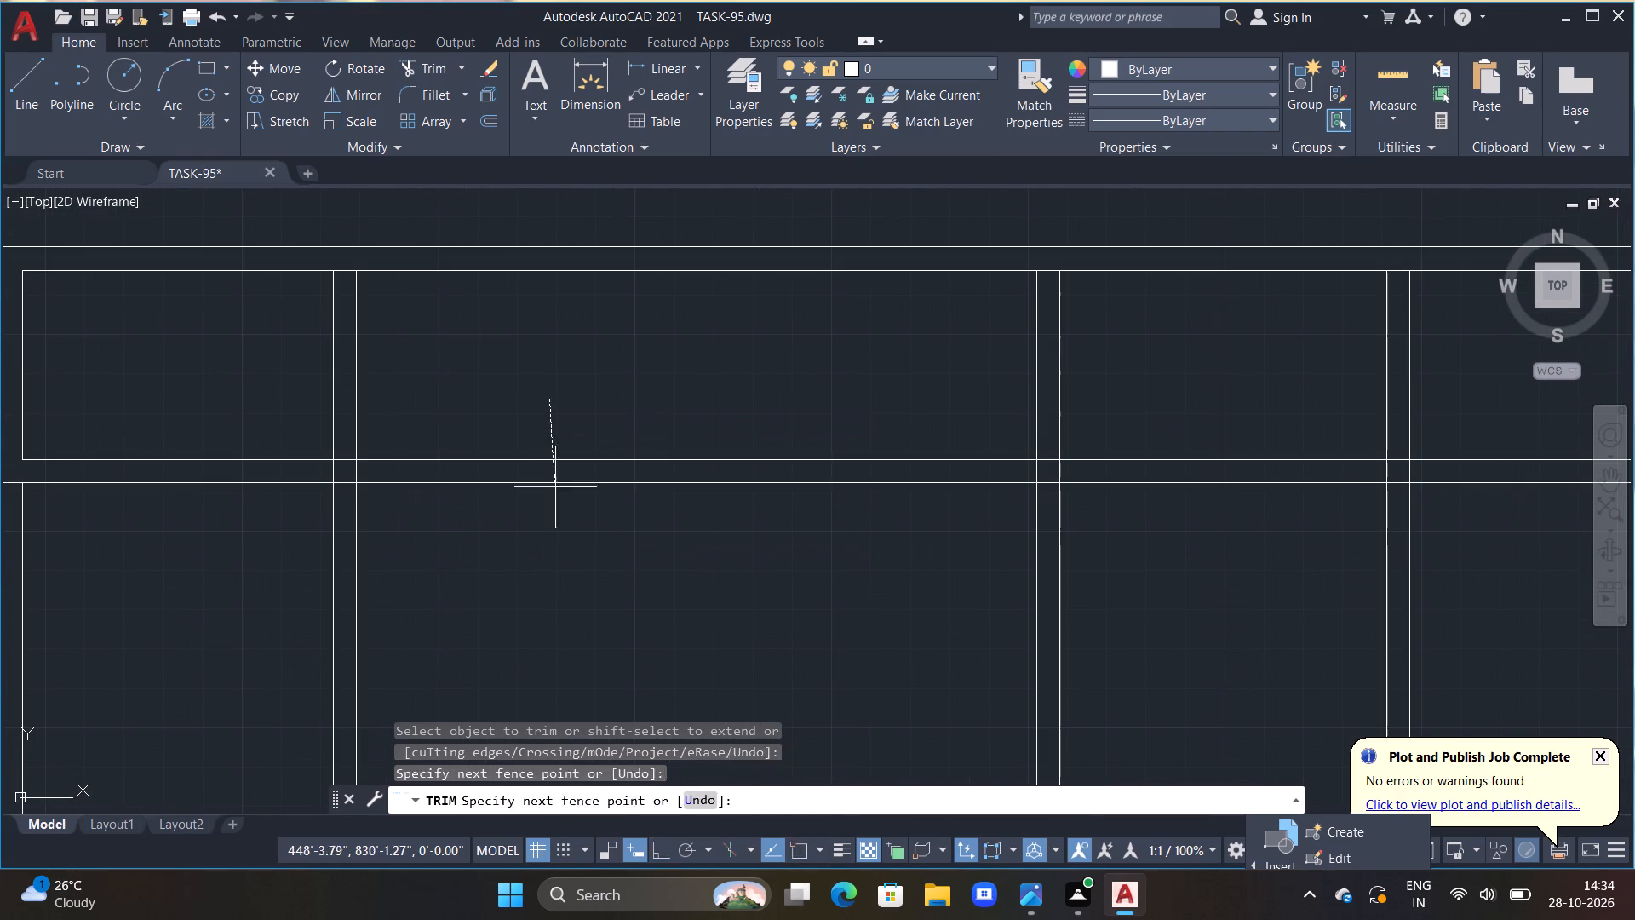
drag(559, 538, 559, 541)
Trim the leftover pieces of both partition lines inside the third interior wall.
scroll(686, 530, down, 2)
middle_drag(686, 533, 630, 482)
scroll(743, 494, up, 2)
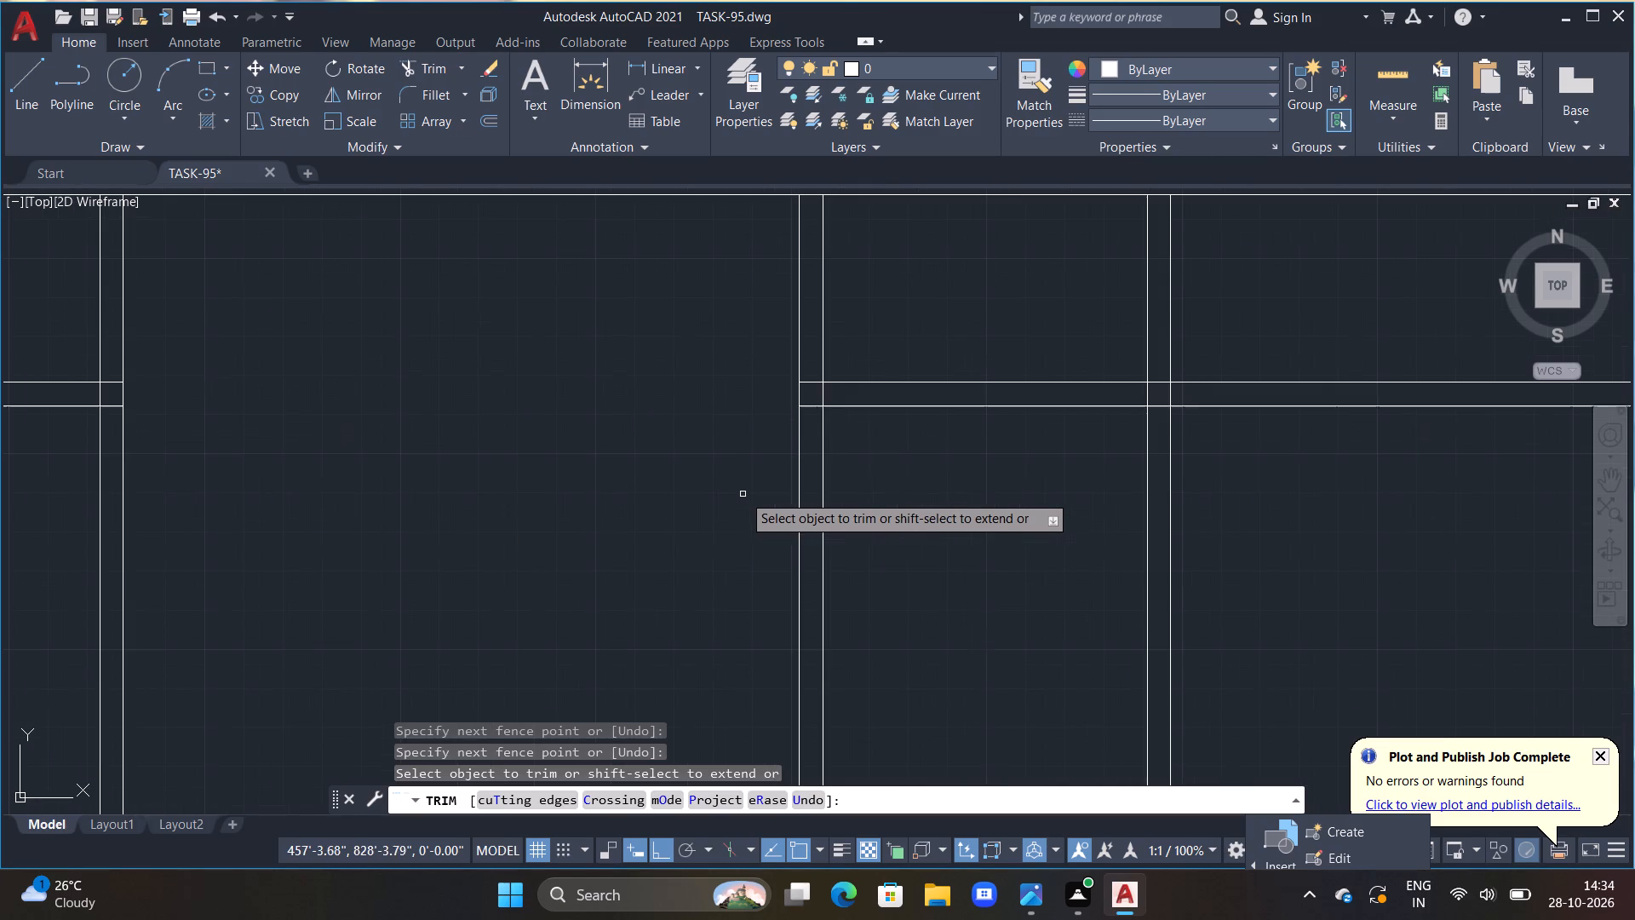
drag(811, 371, 817, 394)
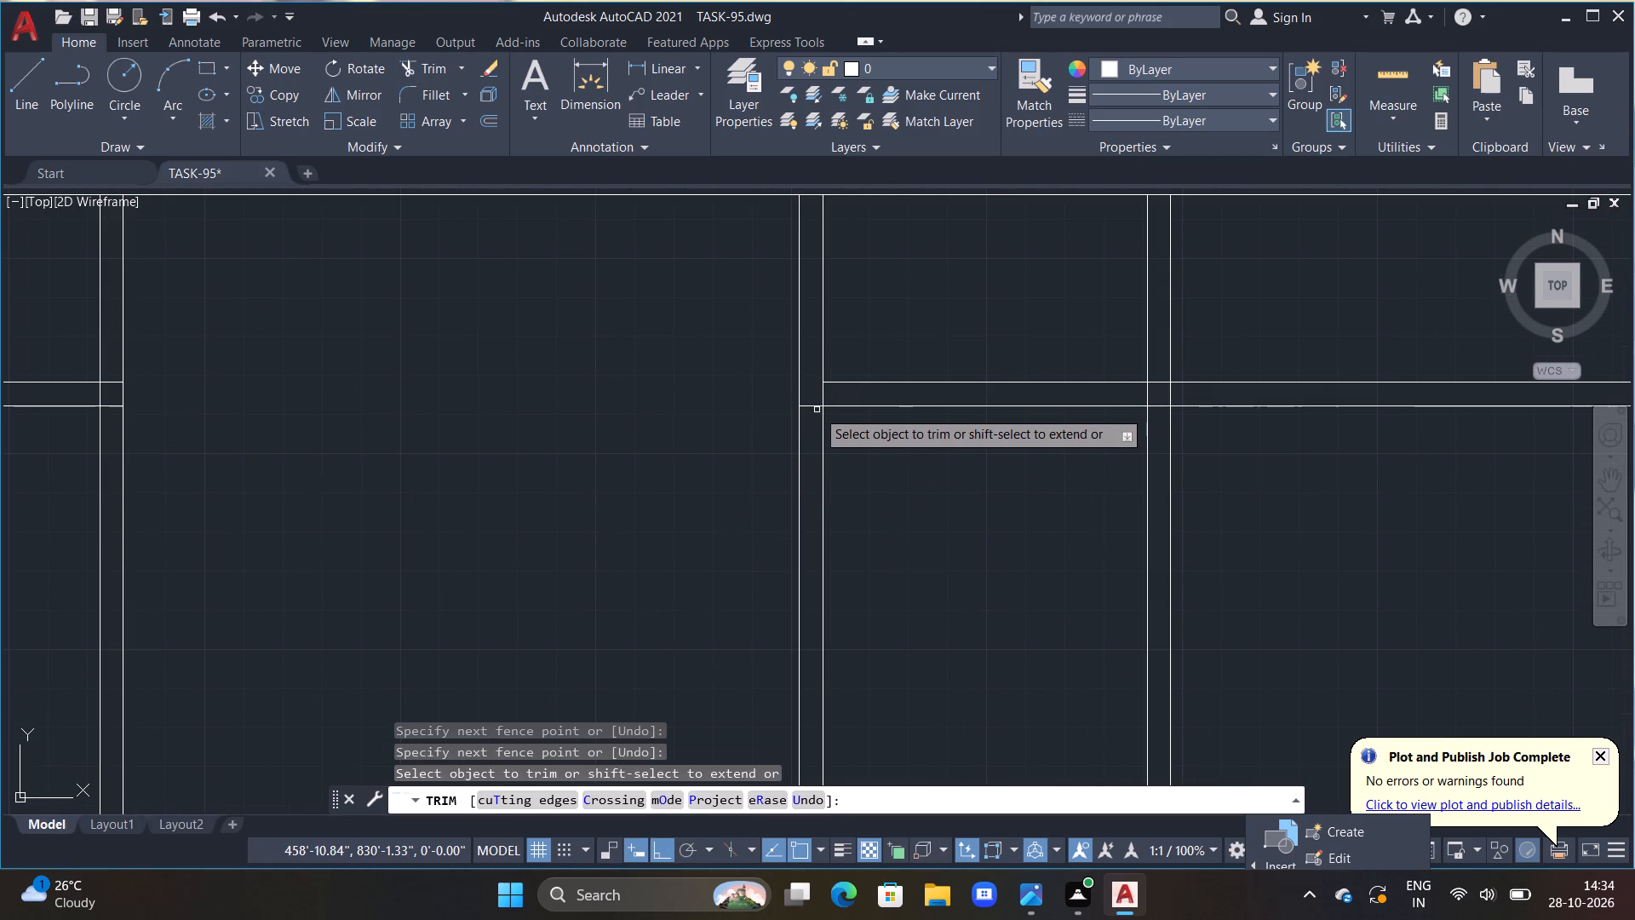
click(816, 410)
click(811, 398)
Trim the piece of the top wall's inner line that crosses the third interior wall.
scroll(846, 446, down, 2)
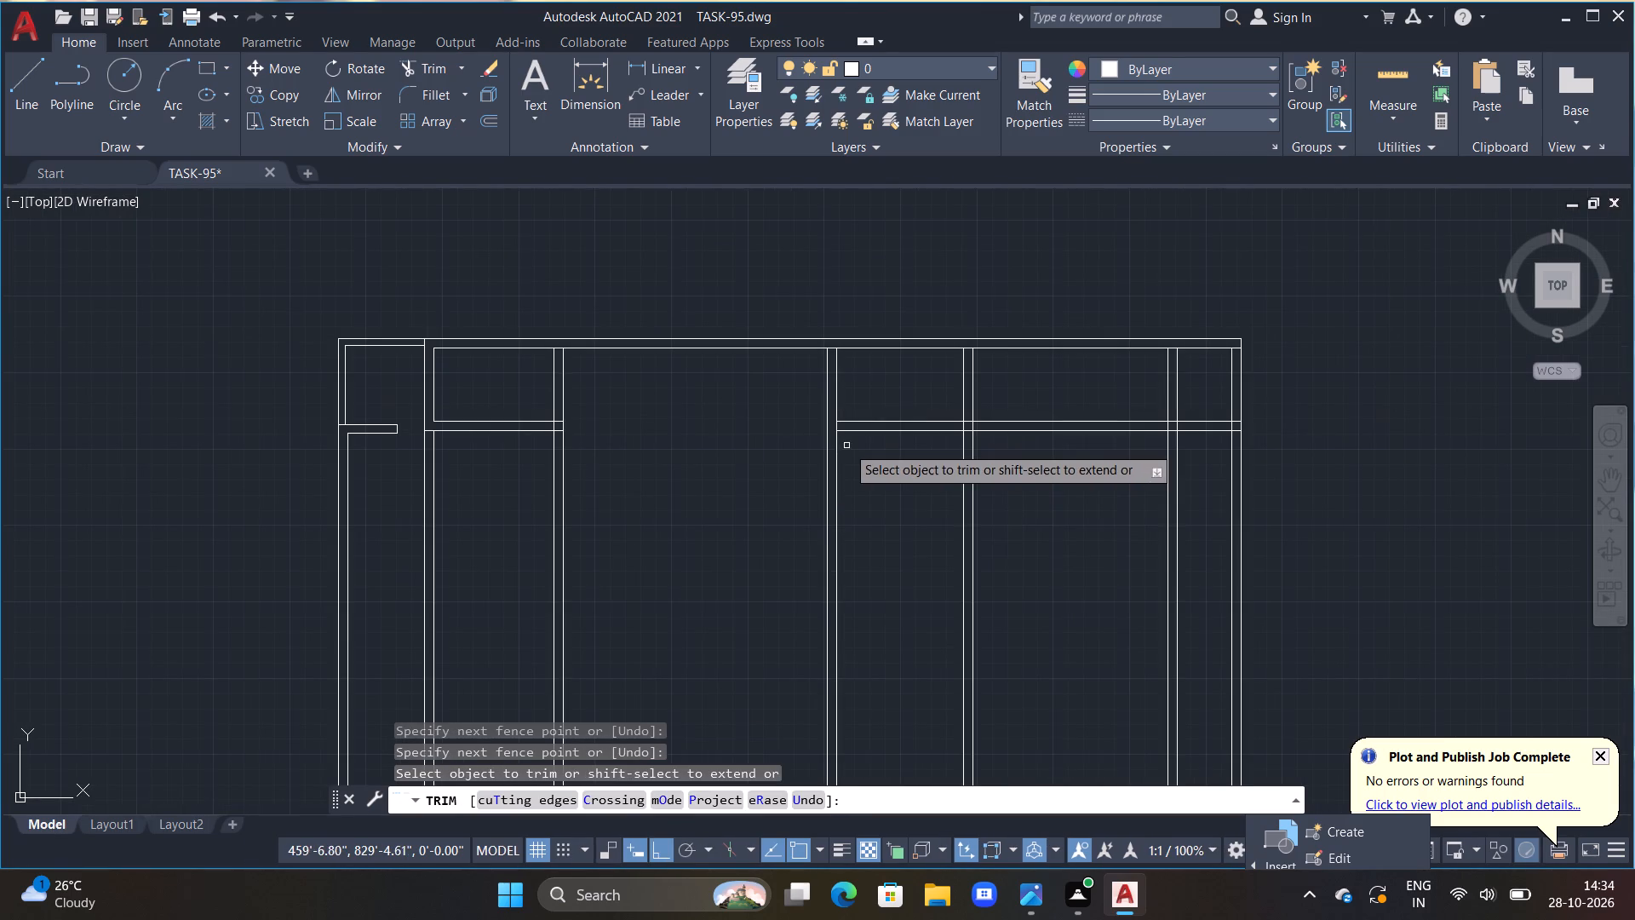
middle_drag(884, 536, 884, 591)
scroll(820, 425, up, 3)
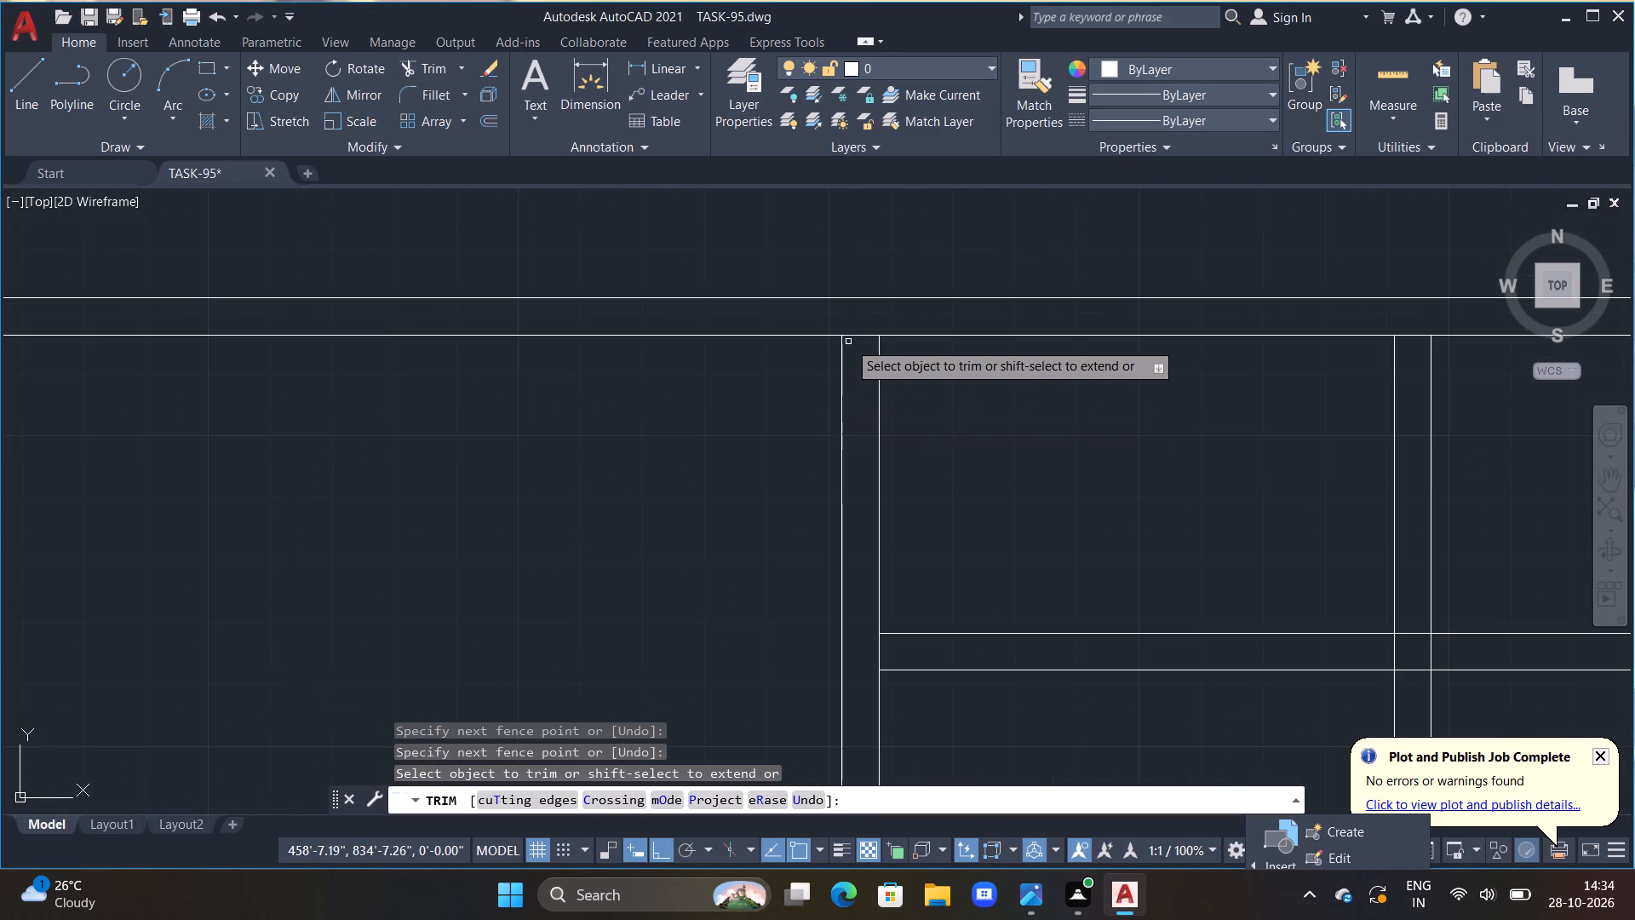
click(853, 335)
scroll(918, 542, down, 2)
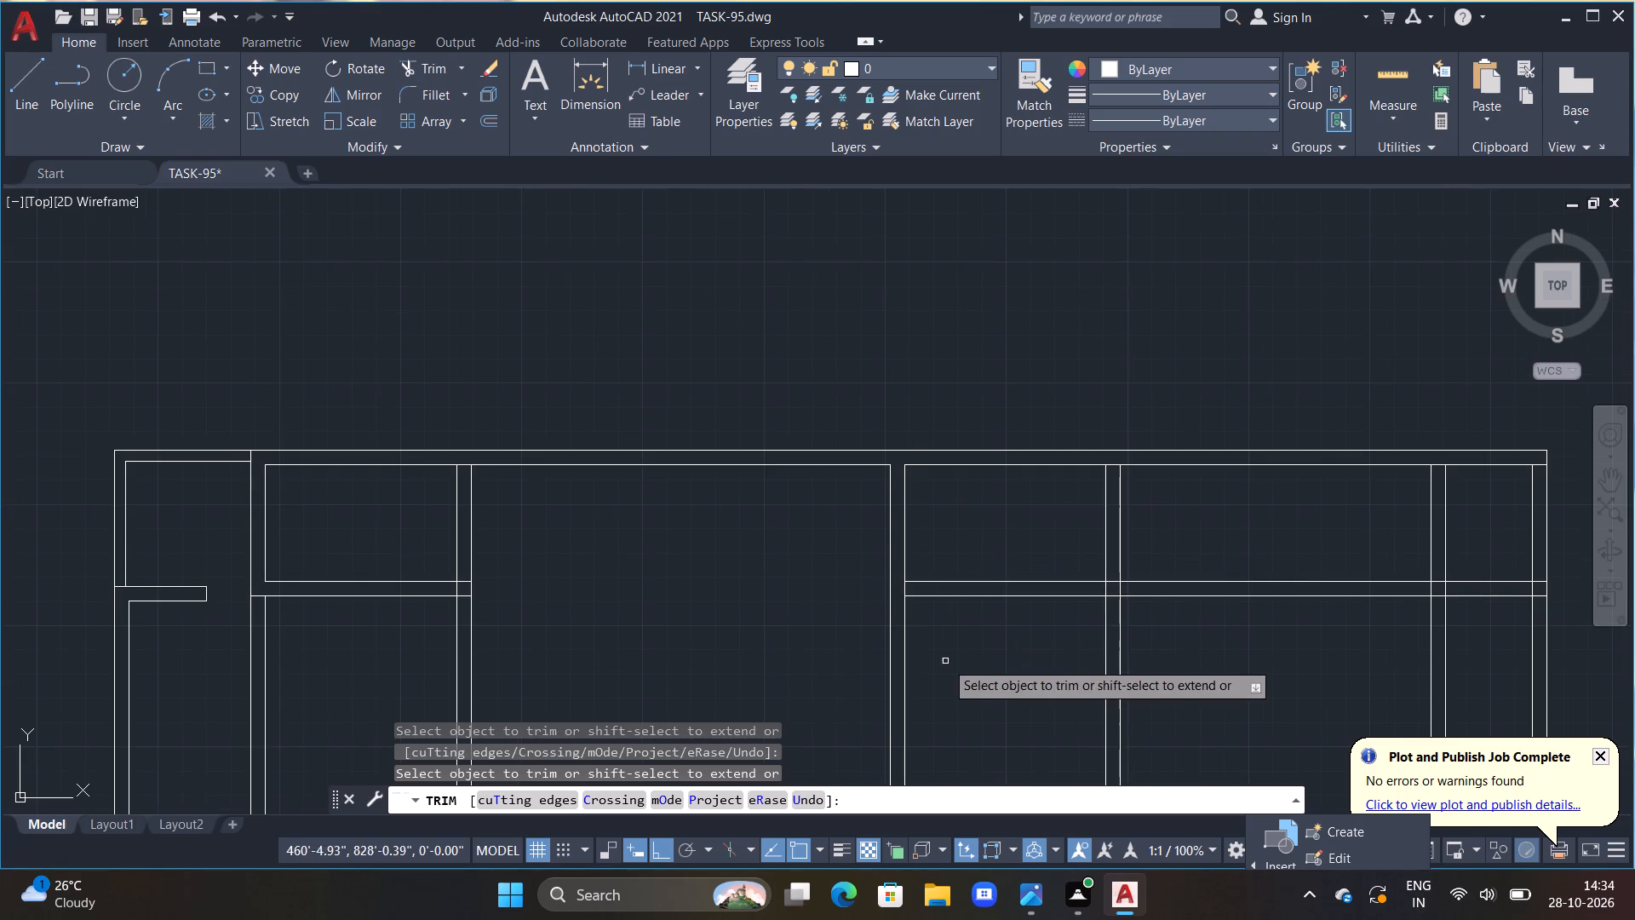
middle_drag(946, 658, 828, 665)
key(Escape)
key(Escape)
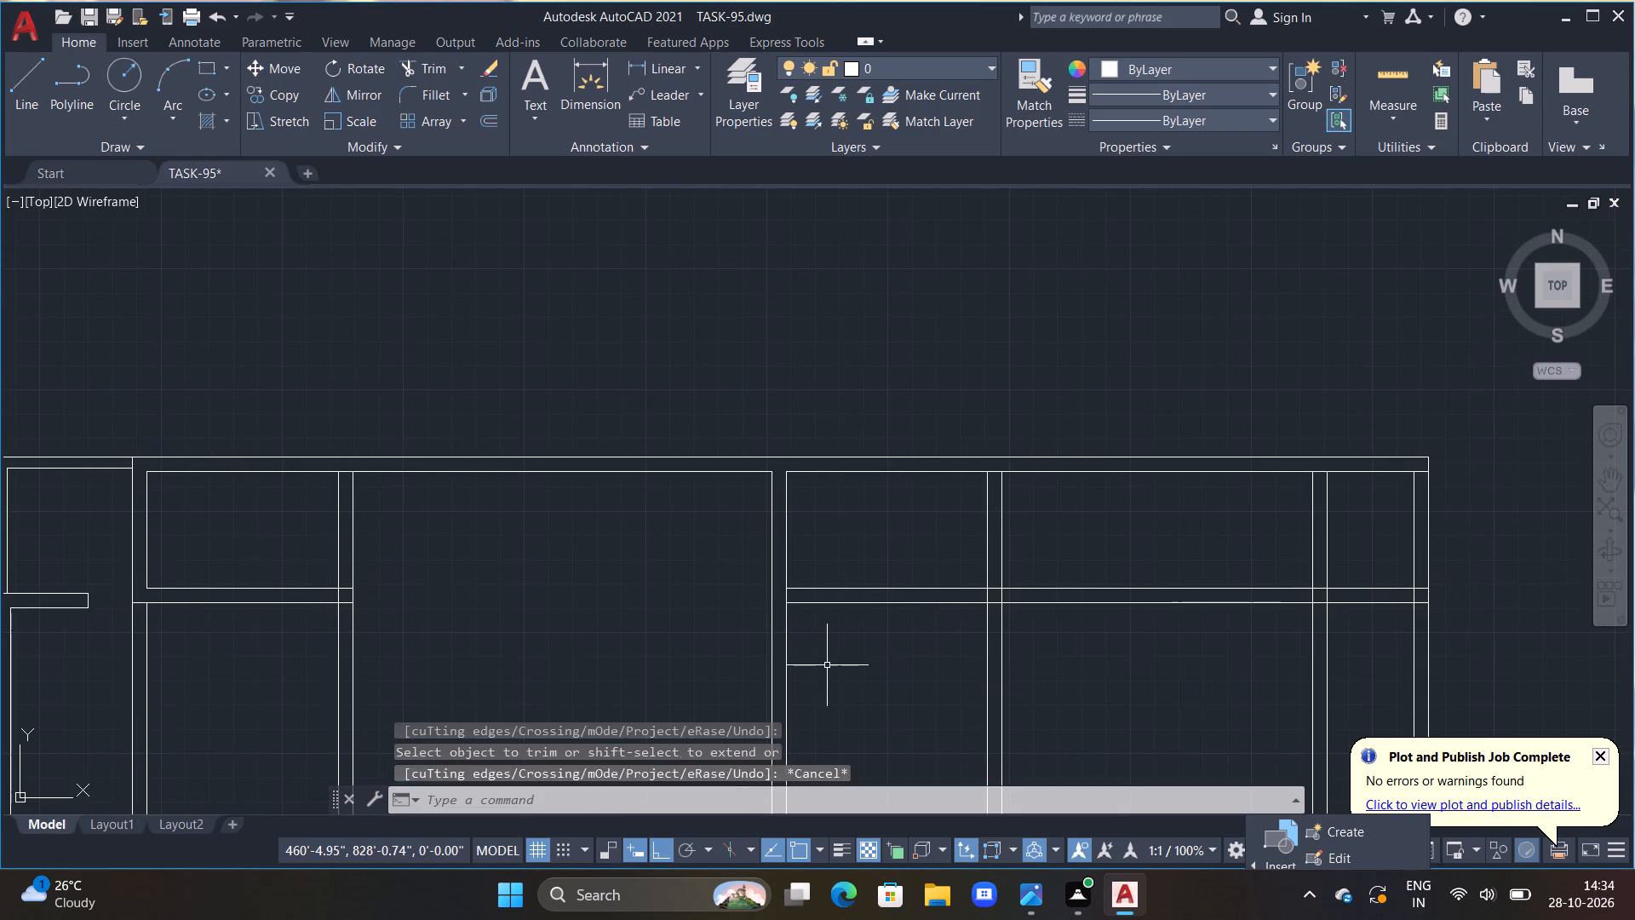
Examine the wall and partition layout across the upper part of the floor plan.
scroll(826, 664, down, 1)
middle_drag(743, 567, 736, 560)
key(Escape)
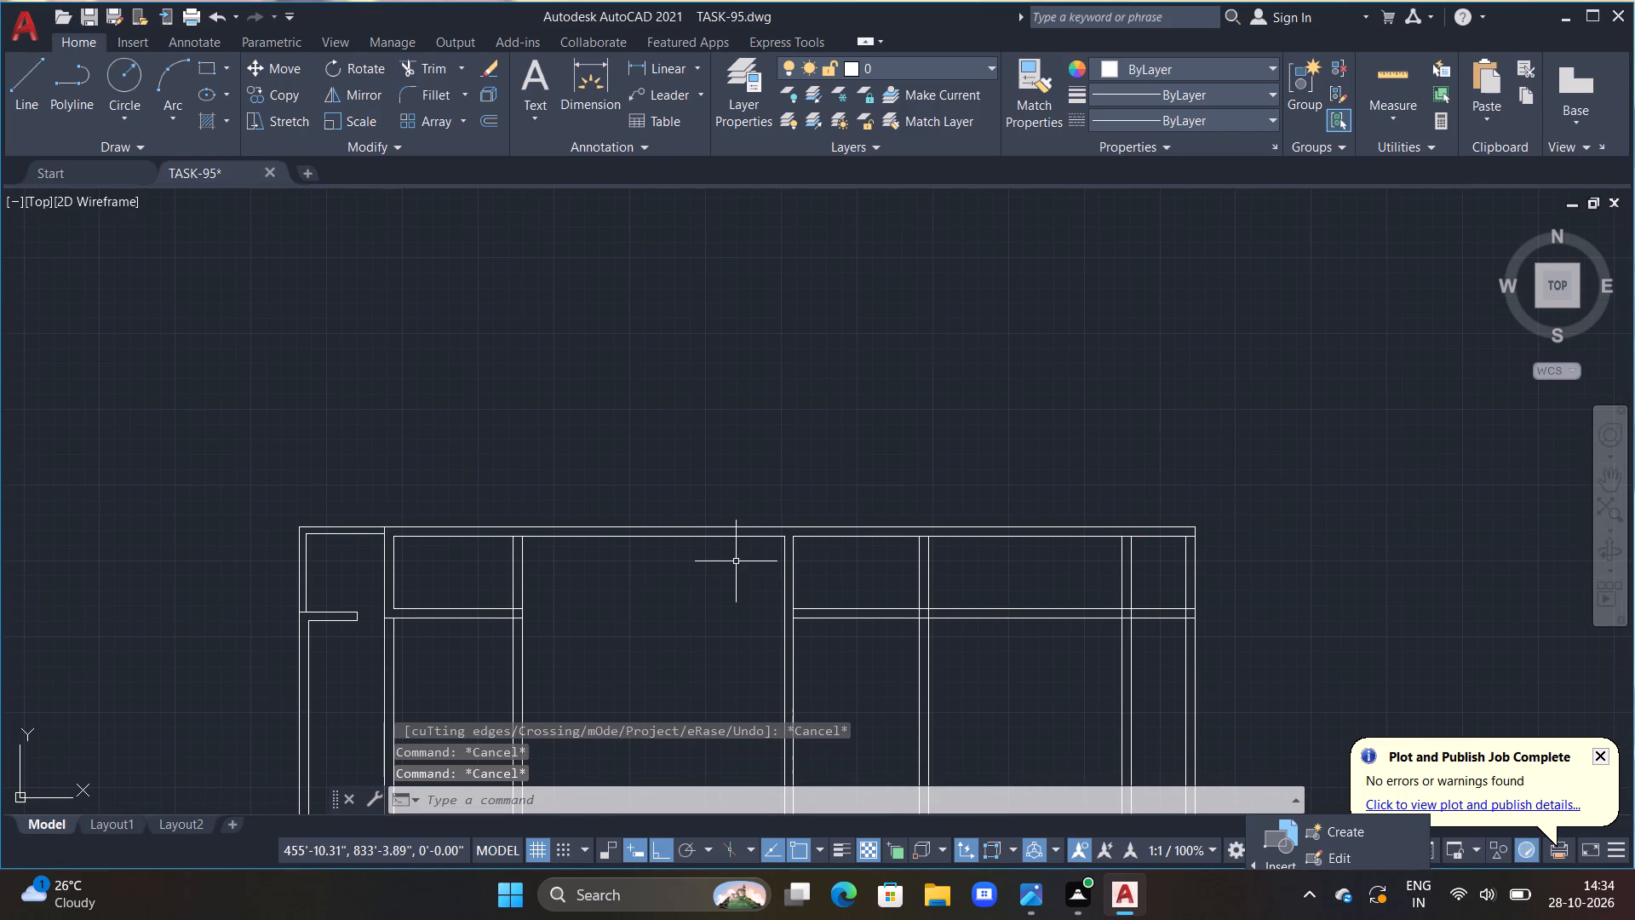
key(Escape)
key(Escape)
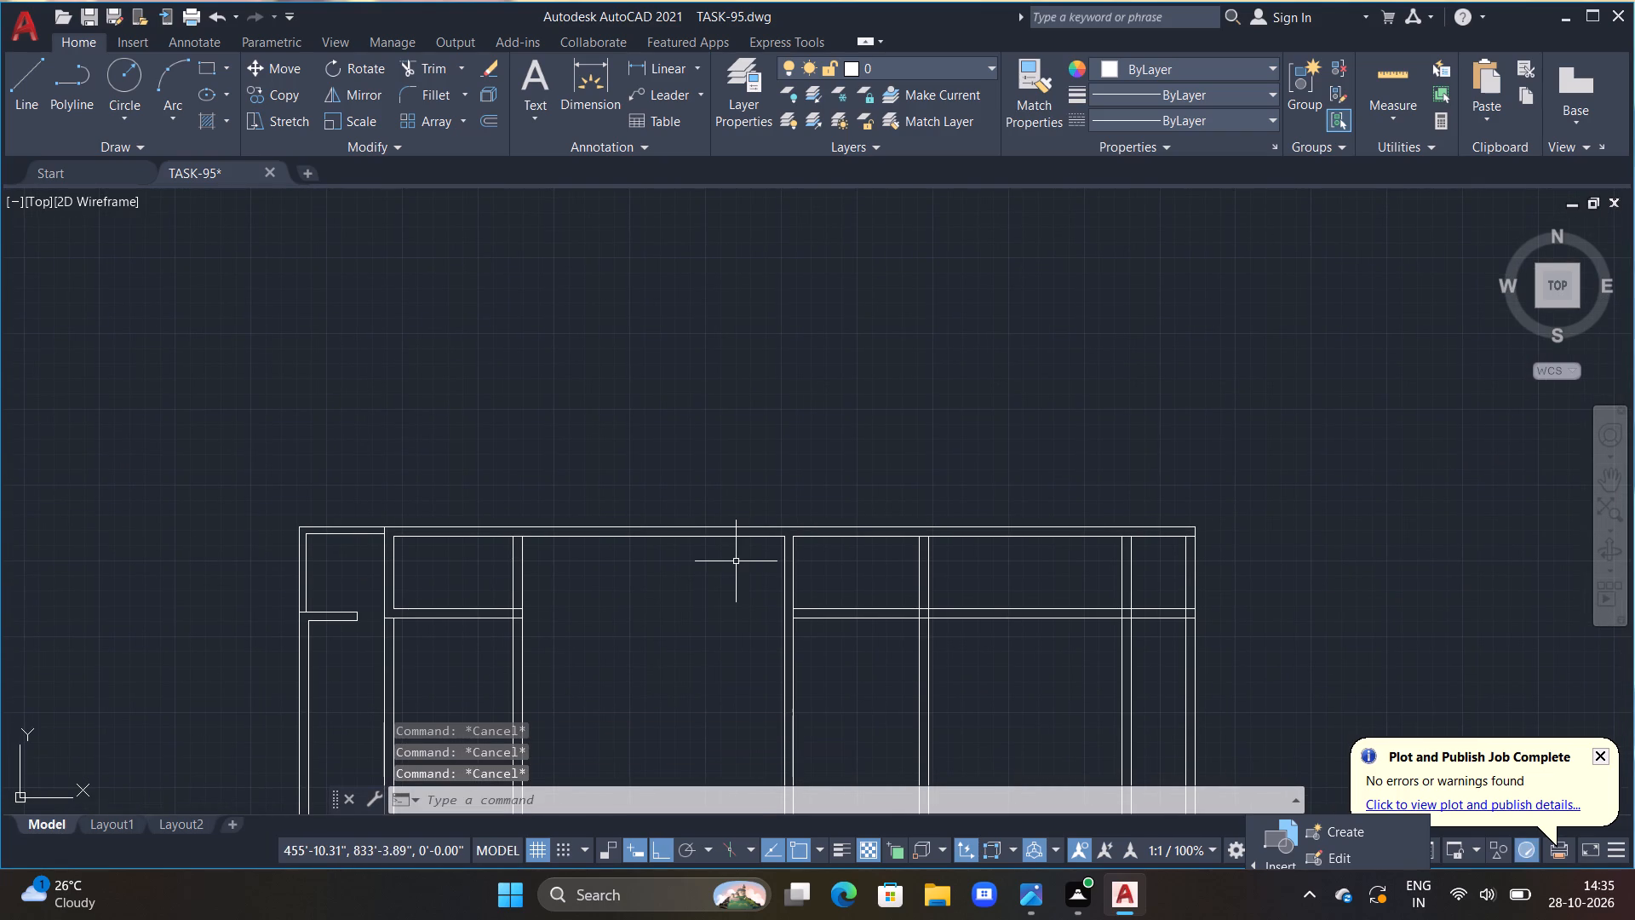
scroll(635, 538, down, 1)
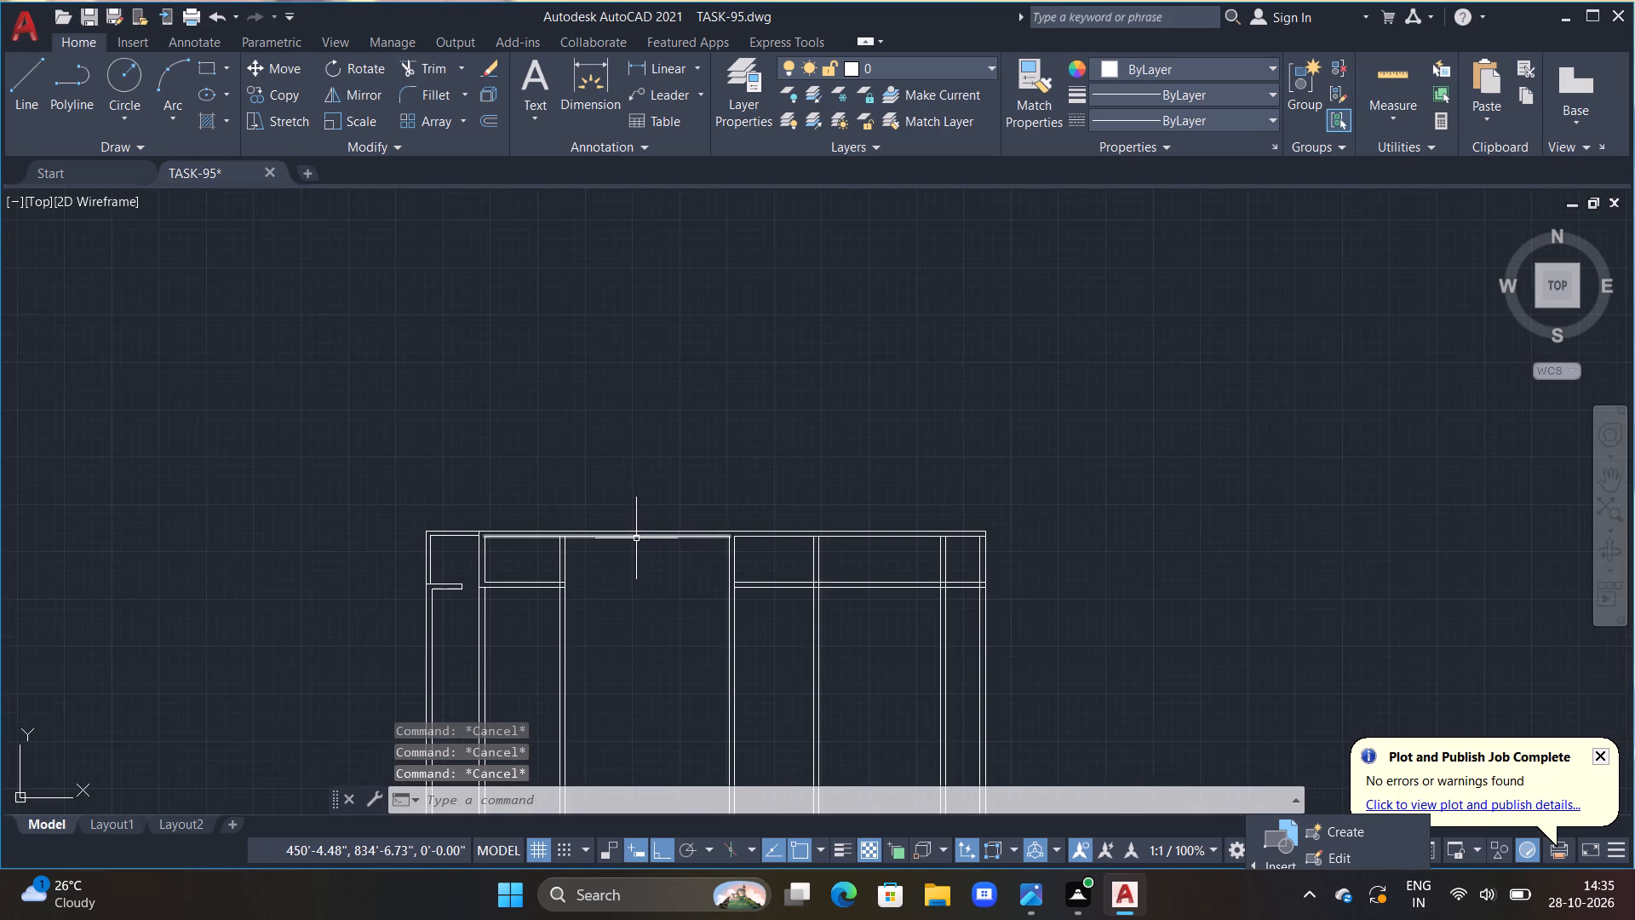
middle_drag(636, 538, 404, 471)
middle_drag(538, 557, 519, 509)
scroll(519, 509, up, 1)
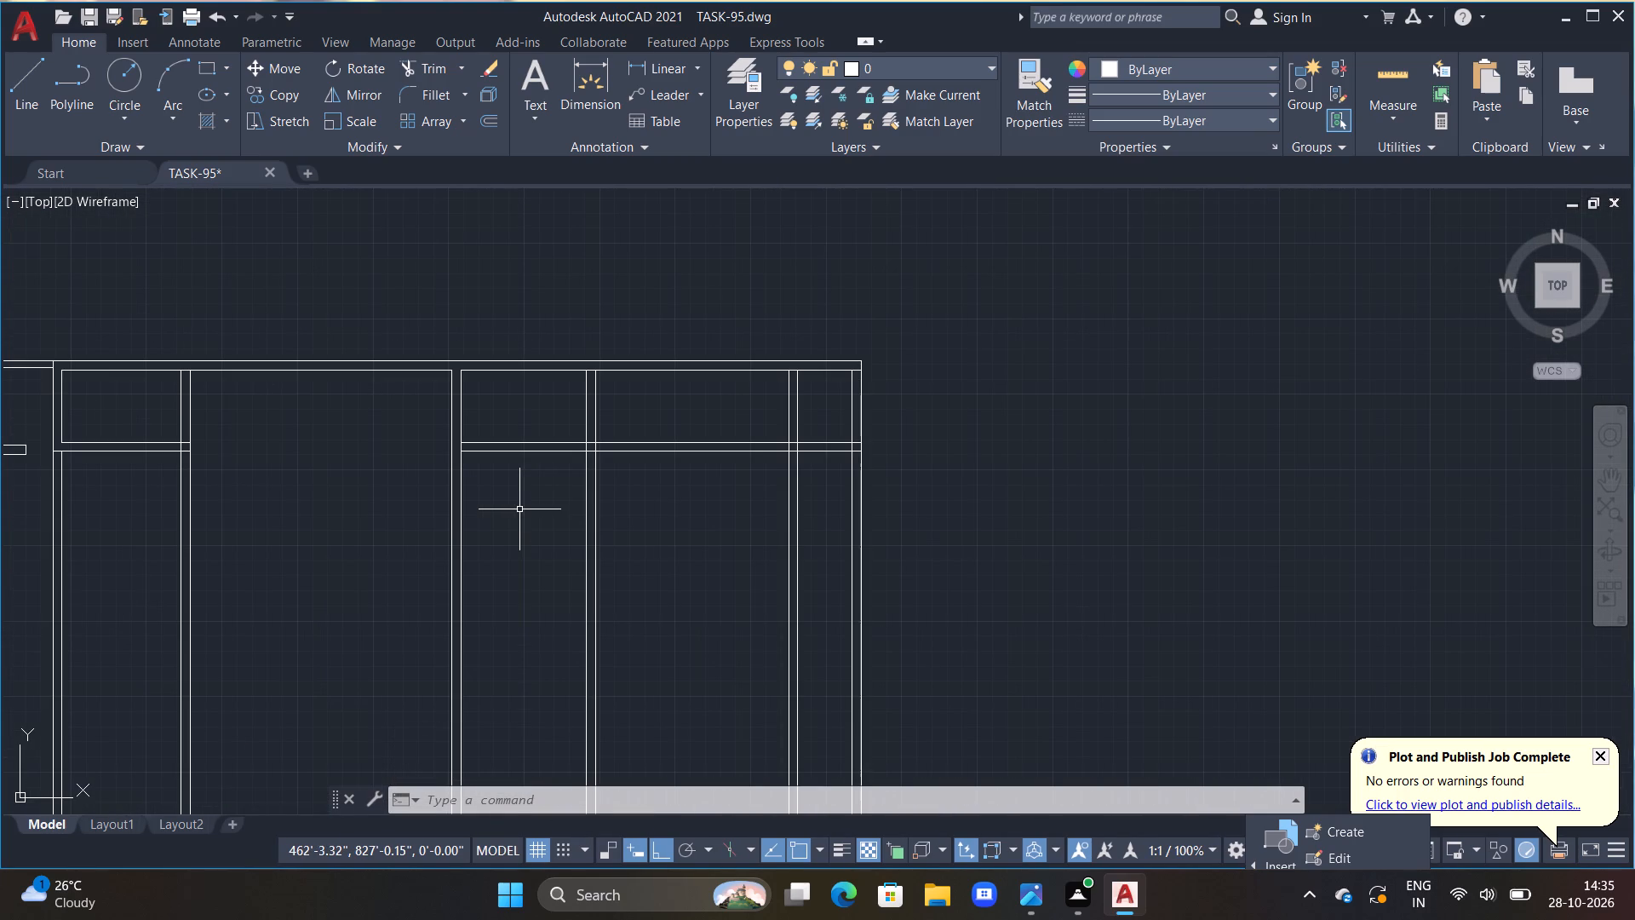
scroll(519, 509, down, 1)
middle_drag(272, 515, 297, 538)
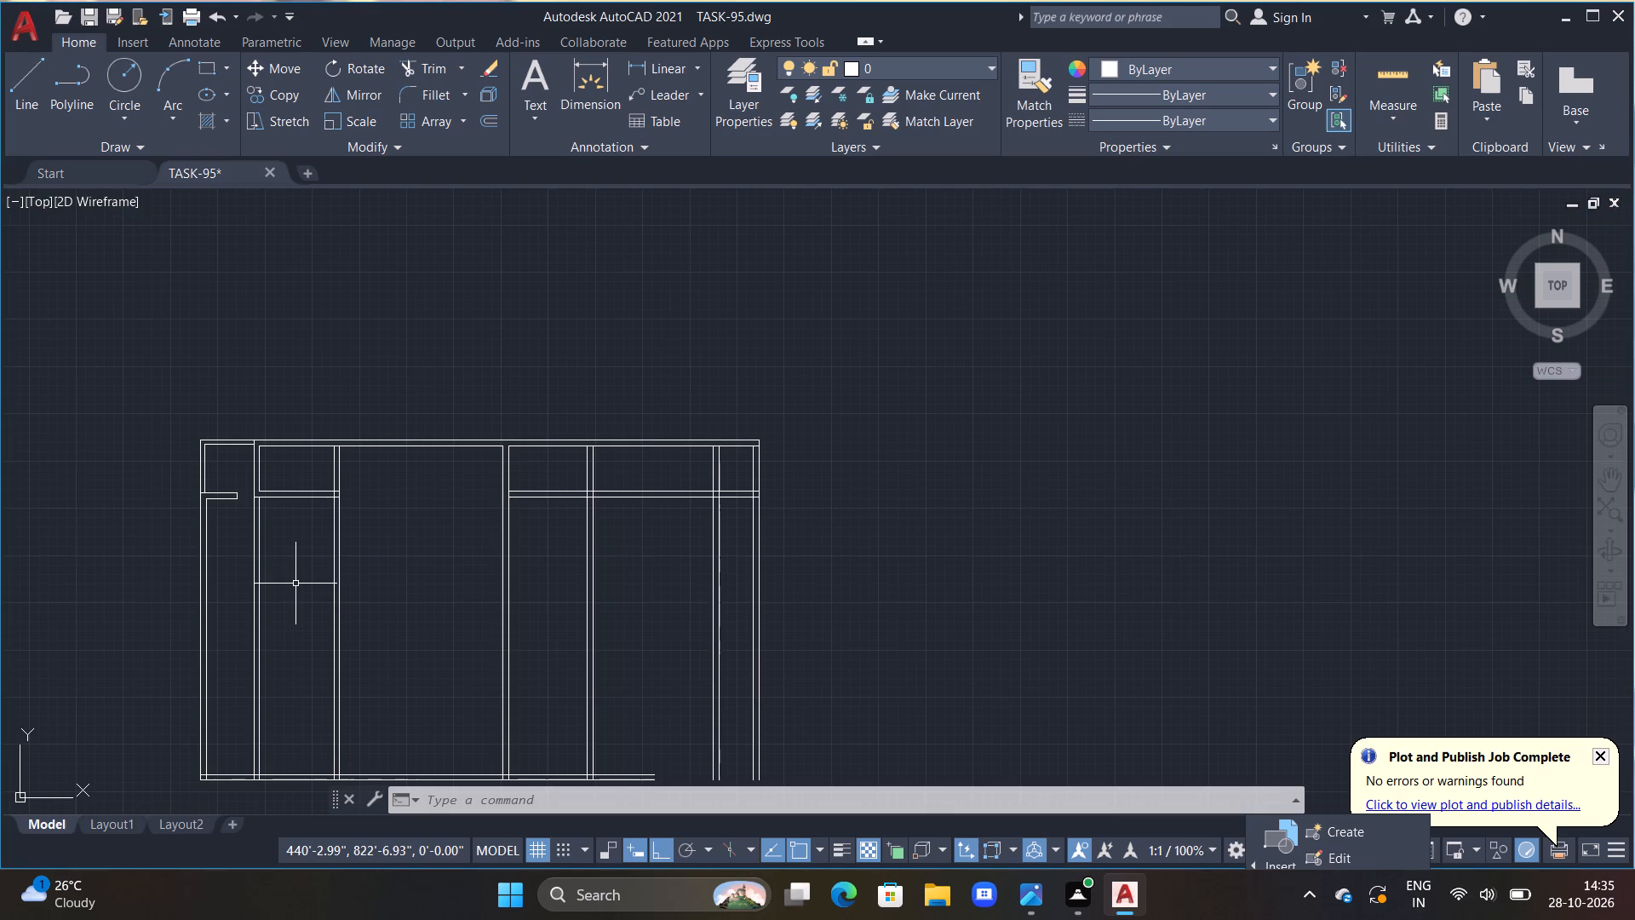
middle_drag(295, 584, 305, 534)
scroll(301, 532, up, 1)
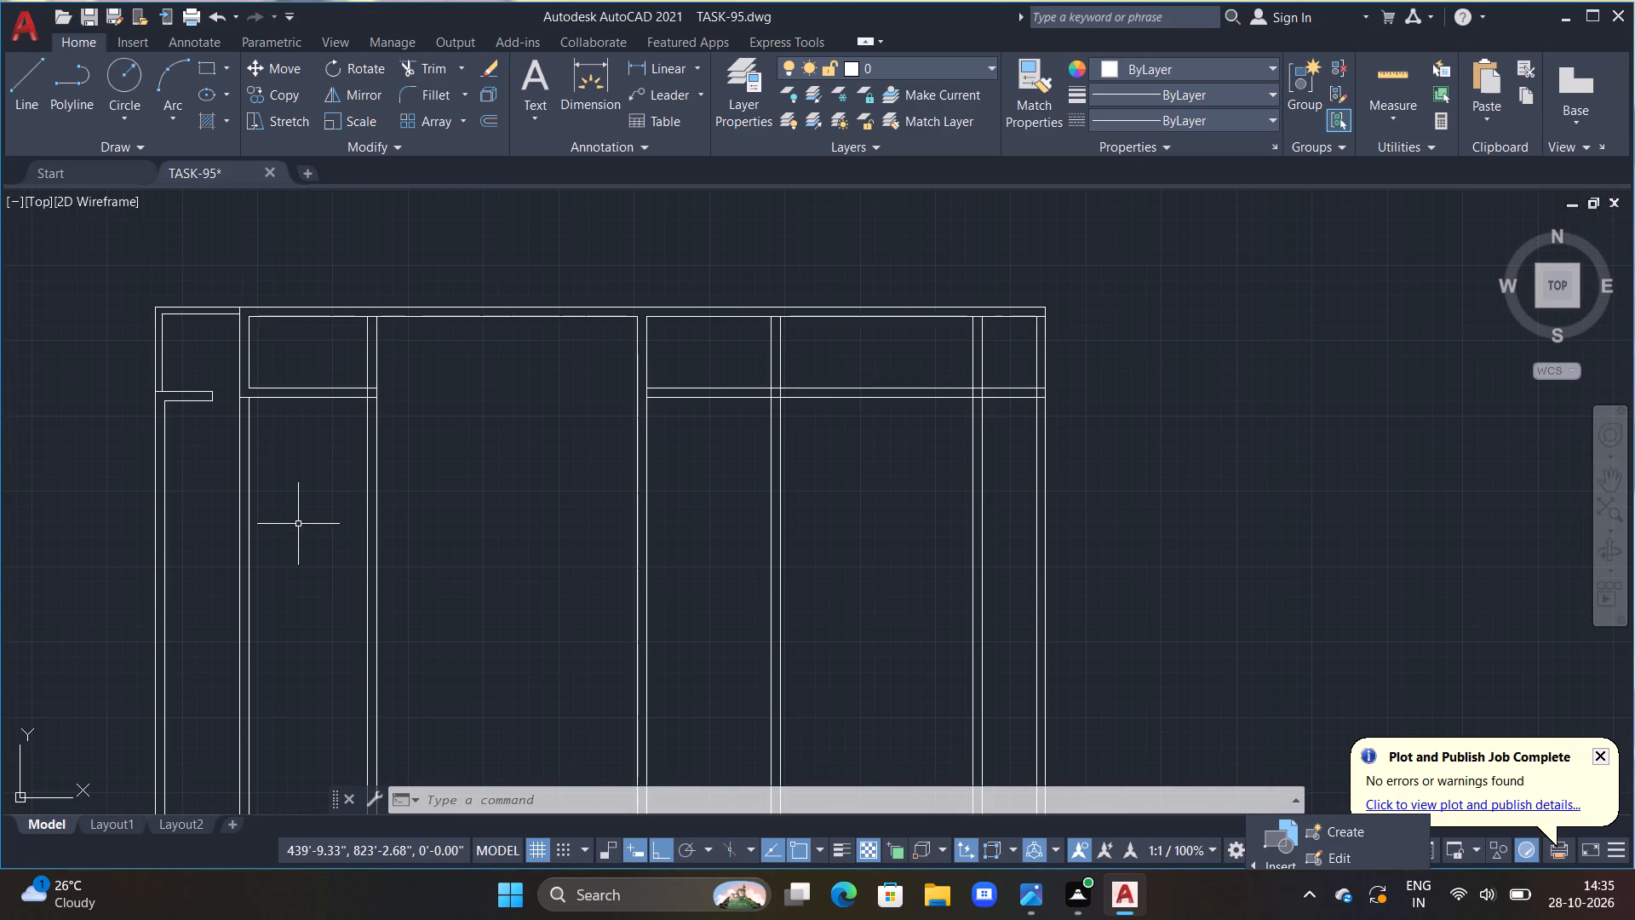
Trim both lines of the first interior wall below the short horizontal partition near the plan's upper-left corner.
text(TR)
key(space)
drag(272, 468, 242, 483)
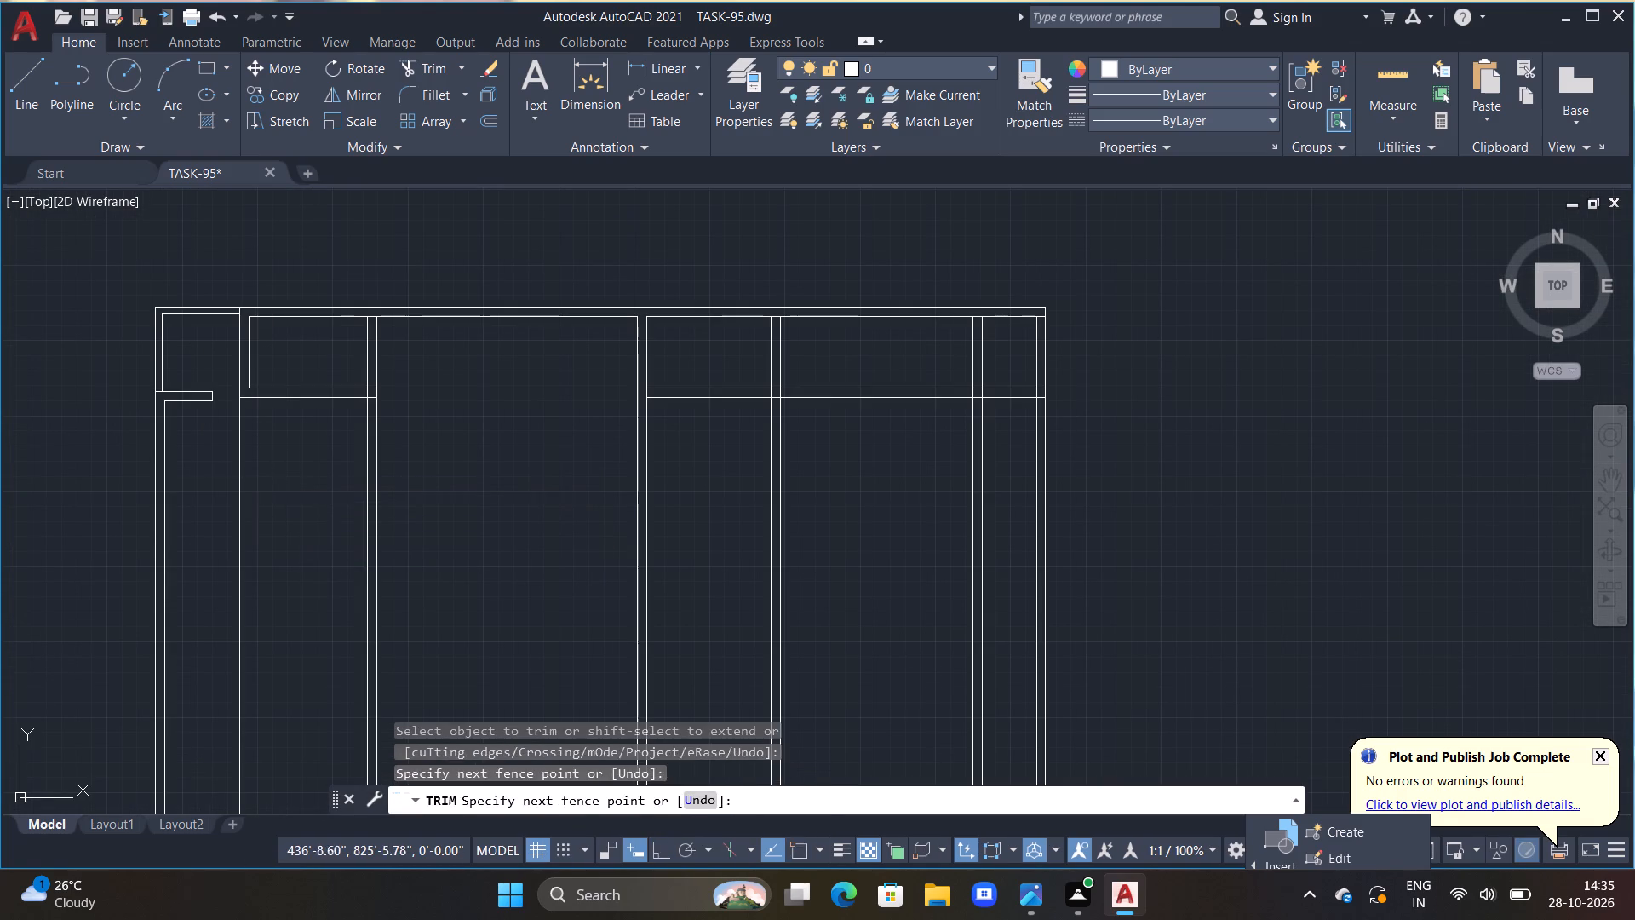
drag(226, 481, 258, 526)
click(284, 562)
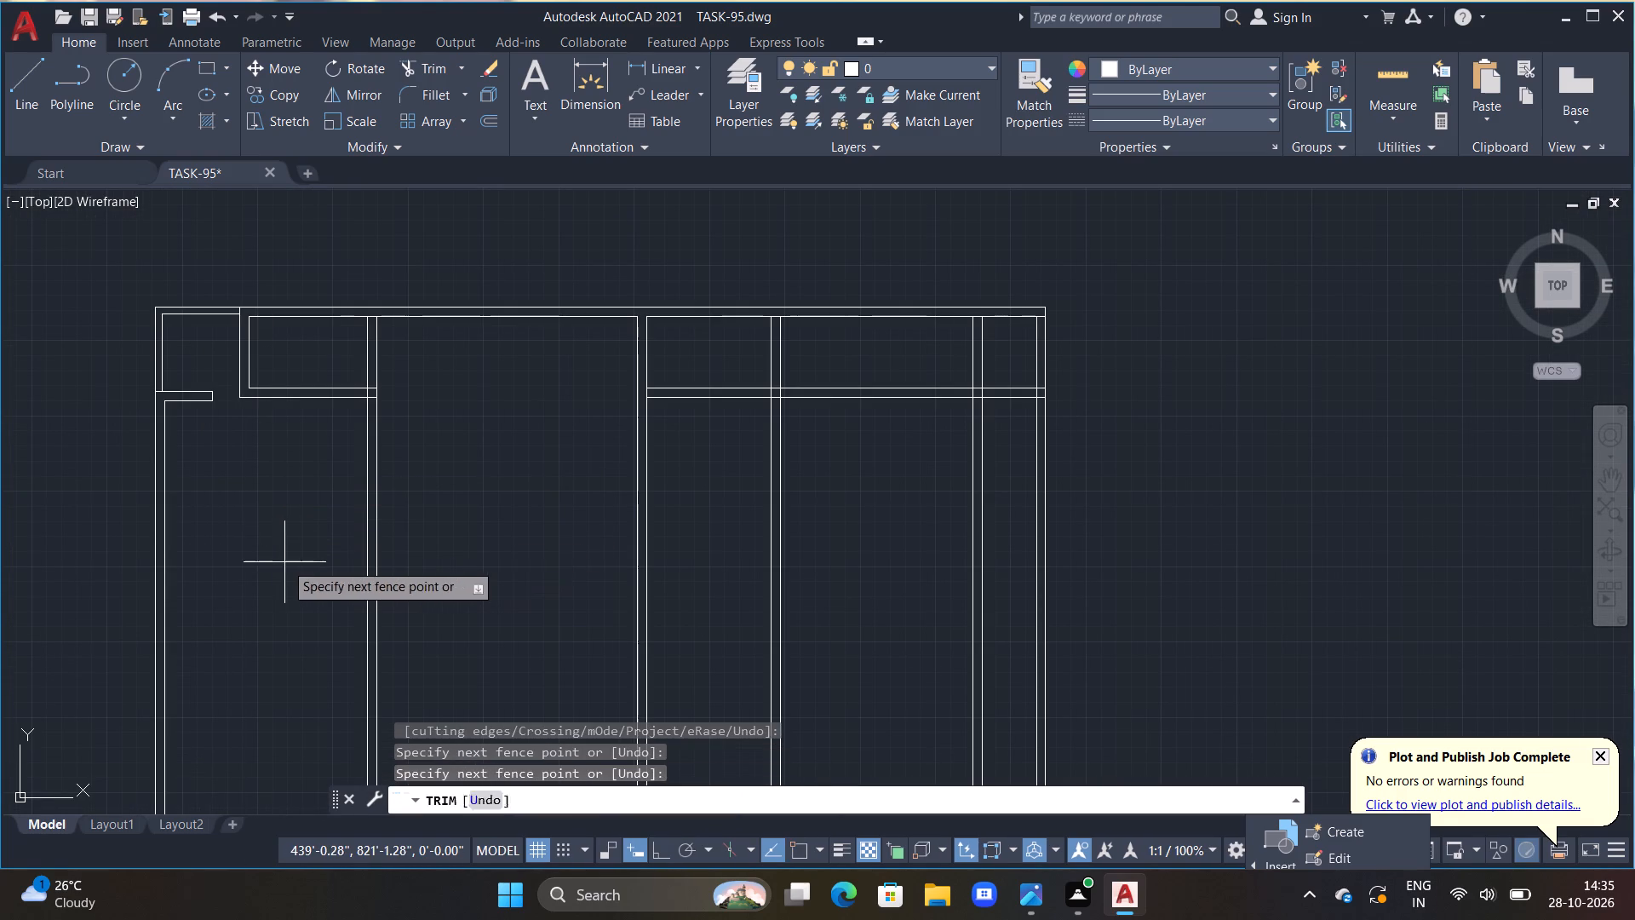
click(269, 486)
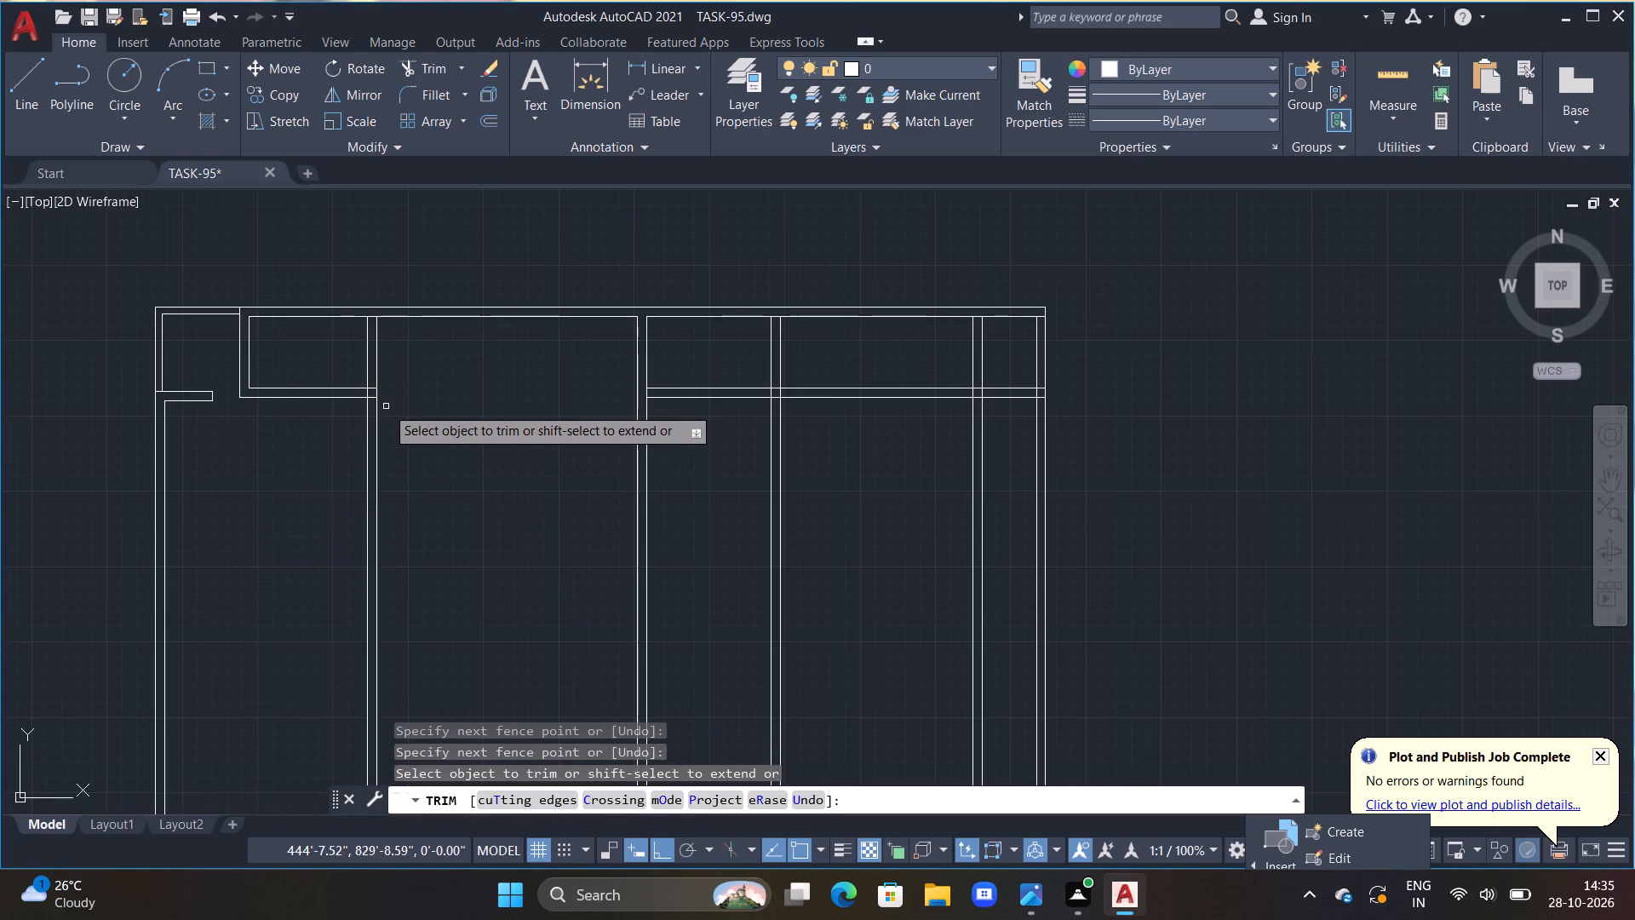
Trim the piece of the second interior wall's inner line that lies between the short partition's two lines.
scroll(386, 406, up, 2)
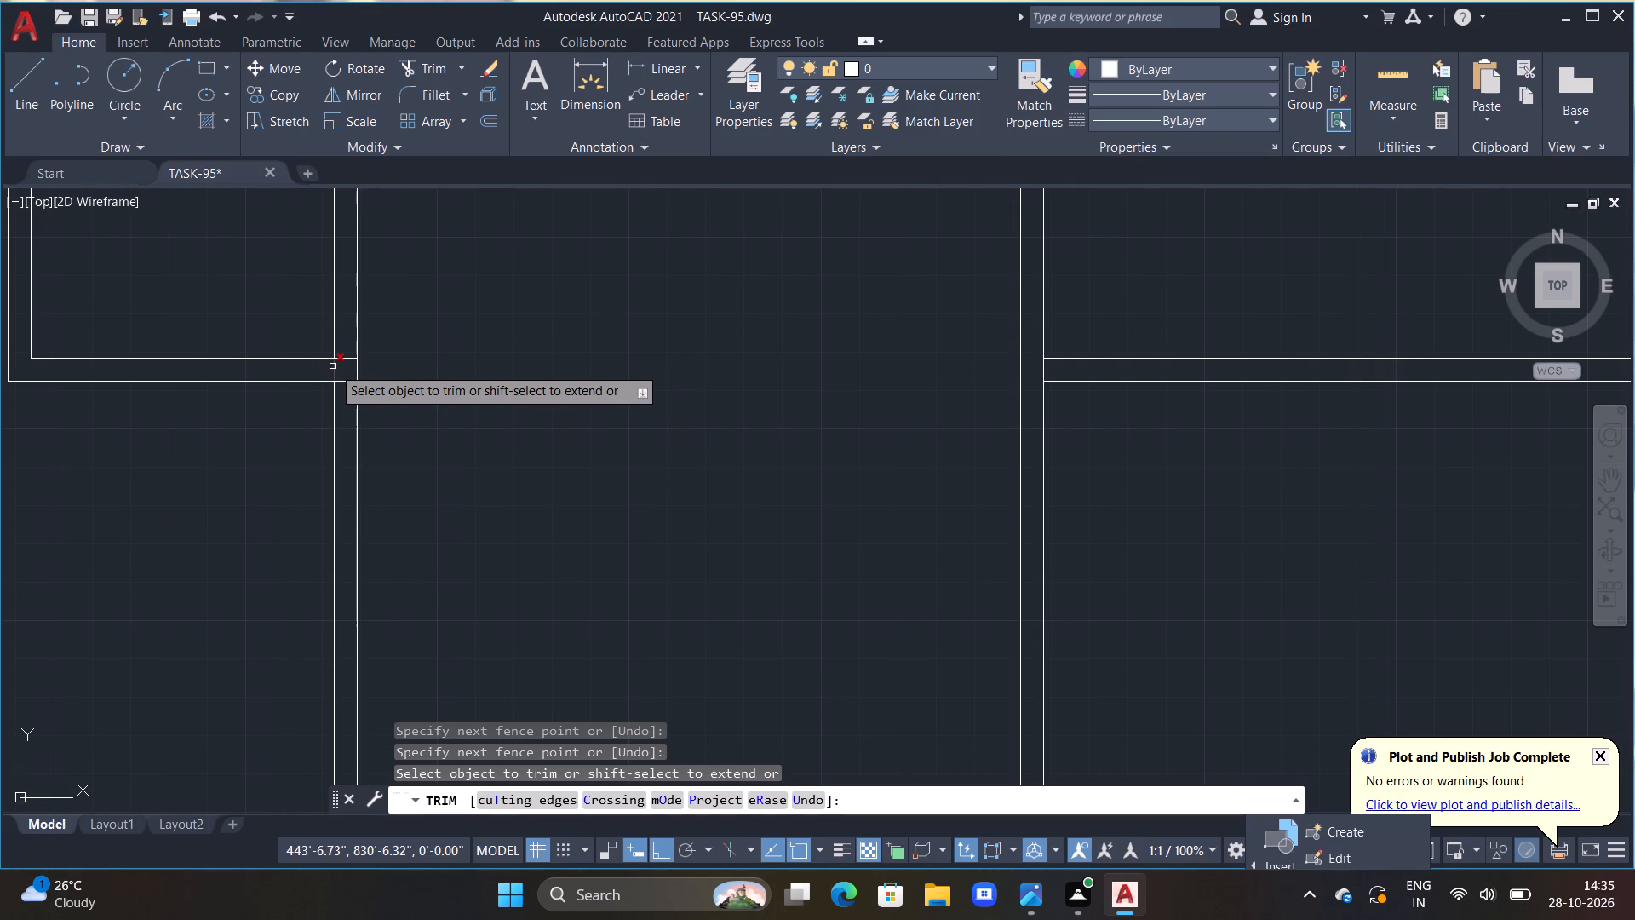
click(332, 366)
scroll(393, 371, down, 2)
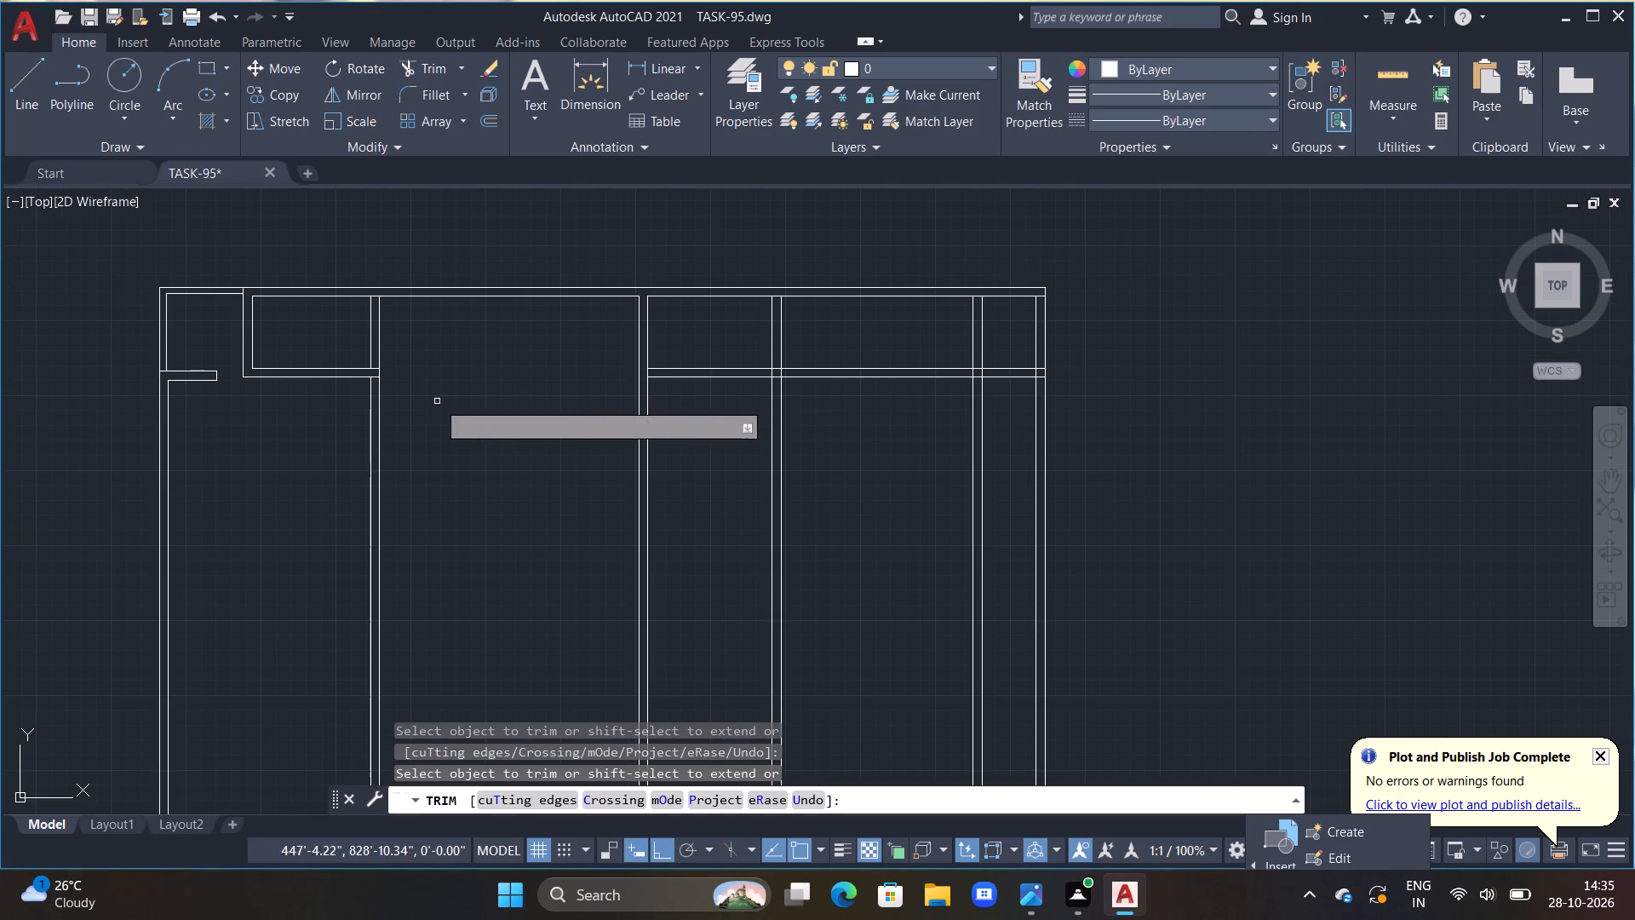
middle_drag(438, 401, 511, 385)
middle_drag(520, 371, 555, 405)
key(Escape)
key(Escape)
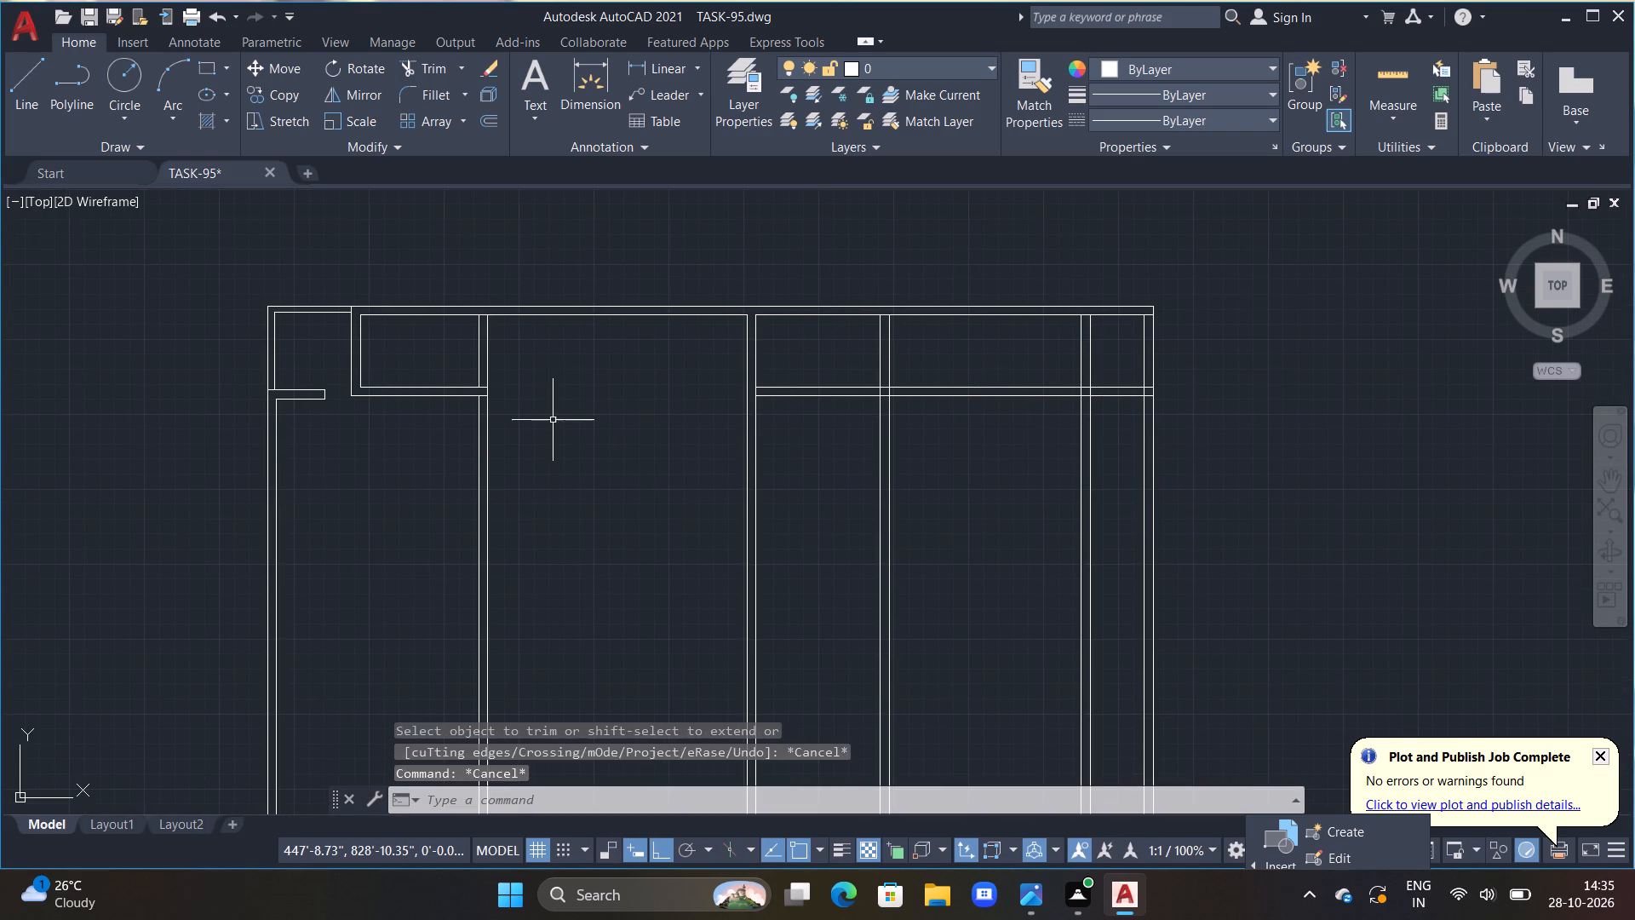
key(Escape)
key(Escape)
Offset the short partition's upper line 1'6" upward and its lower line 3'6" downward as opening guides.
text(OFF)
key(space)
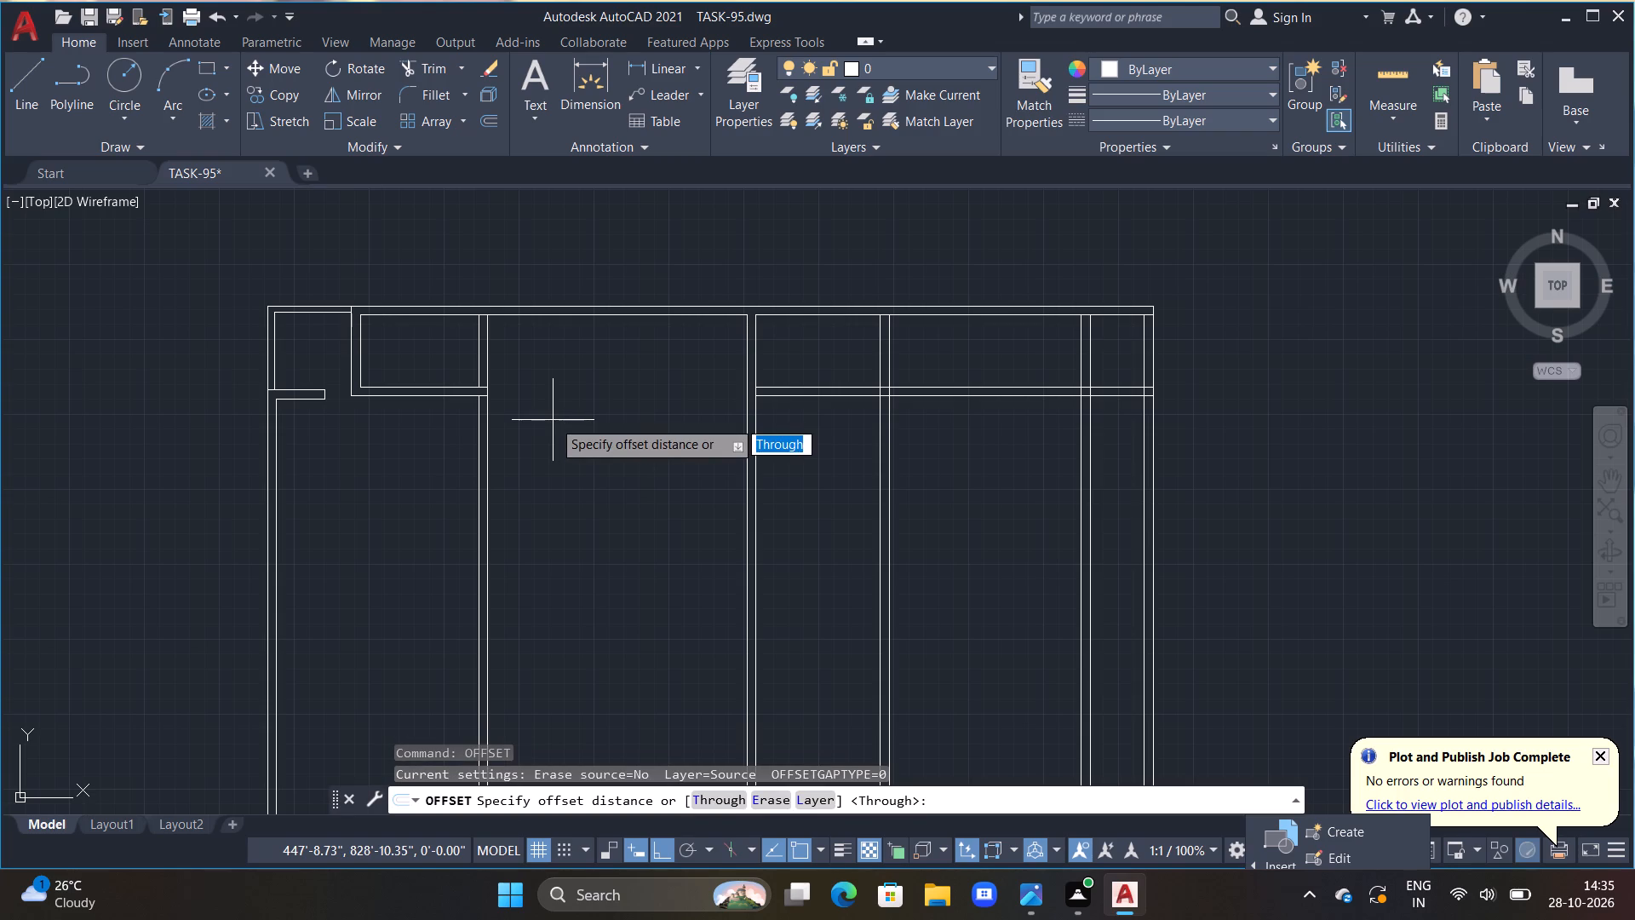
text(1'6")
key(Return)
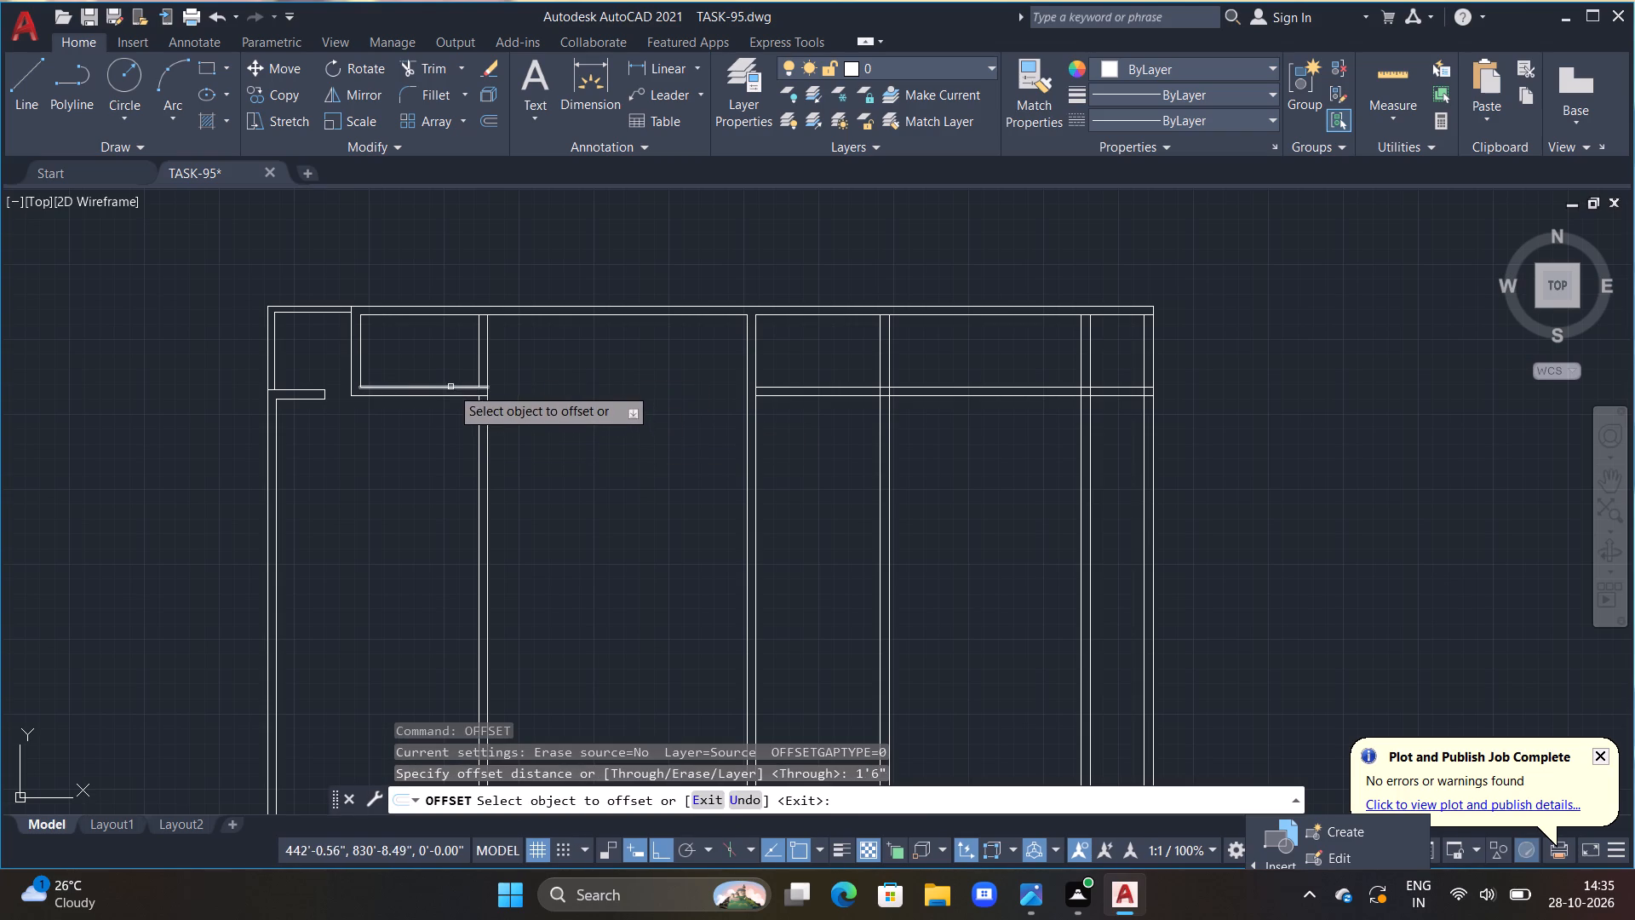
click(450, 387)
click(447, 377)
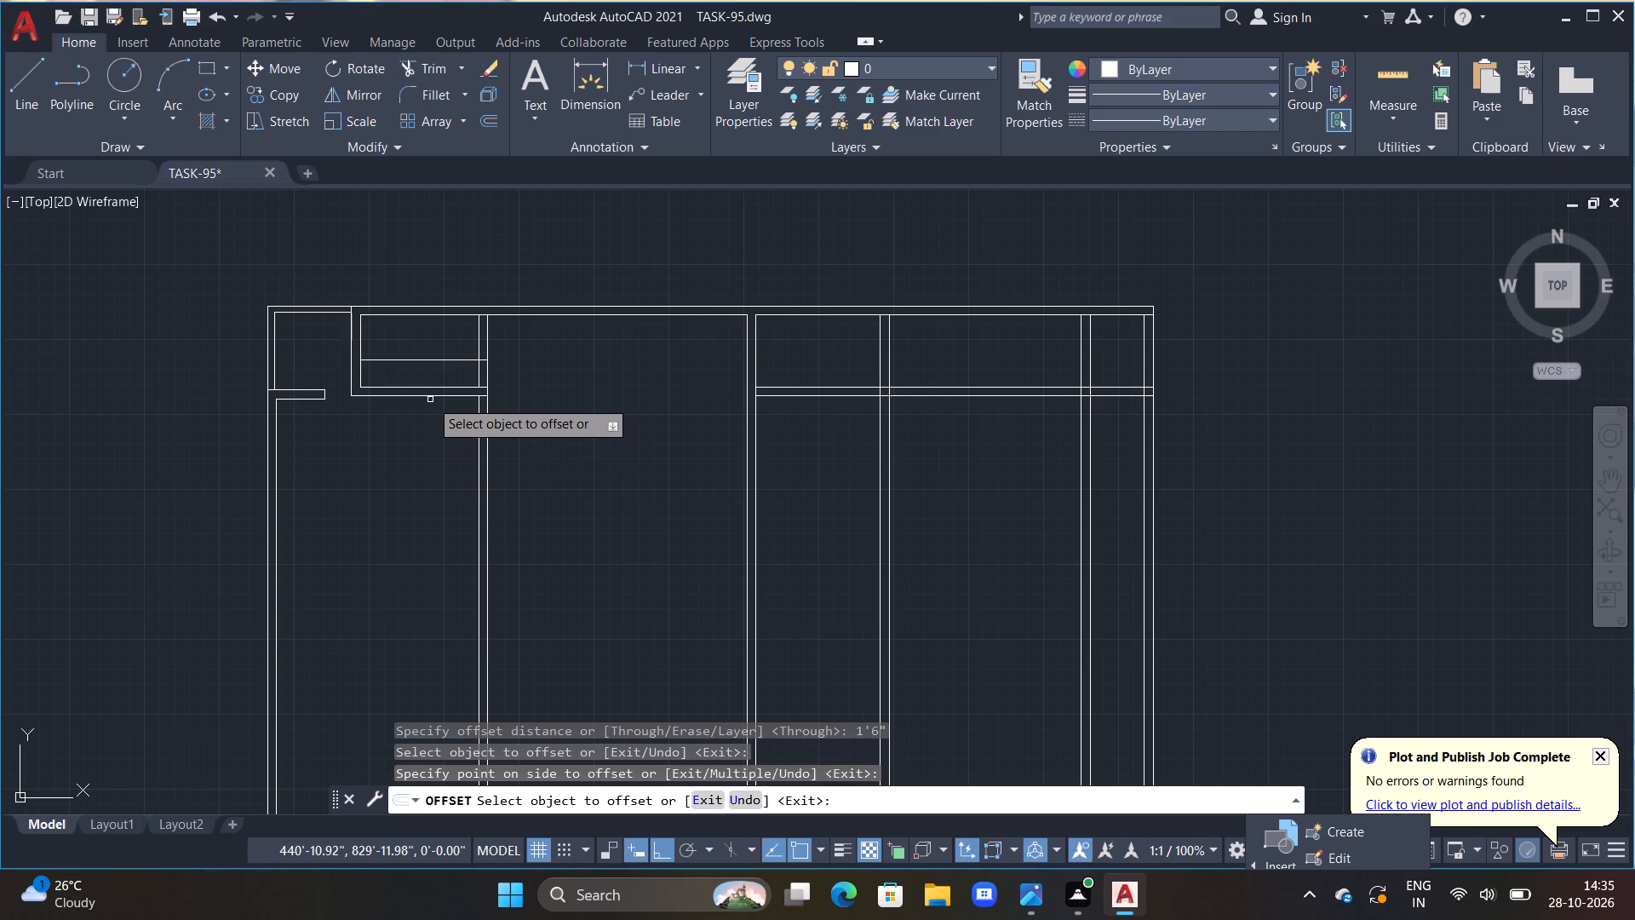
drag(430, 398, 425, 498)
text(3'6")
key(Return)
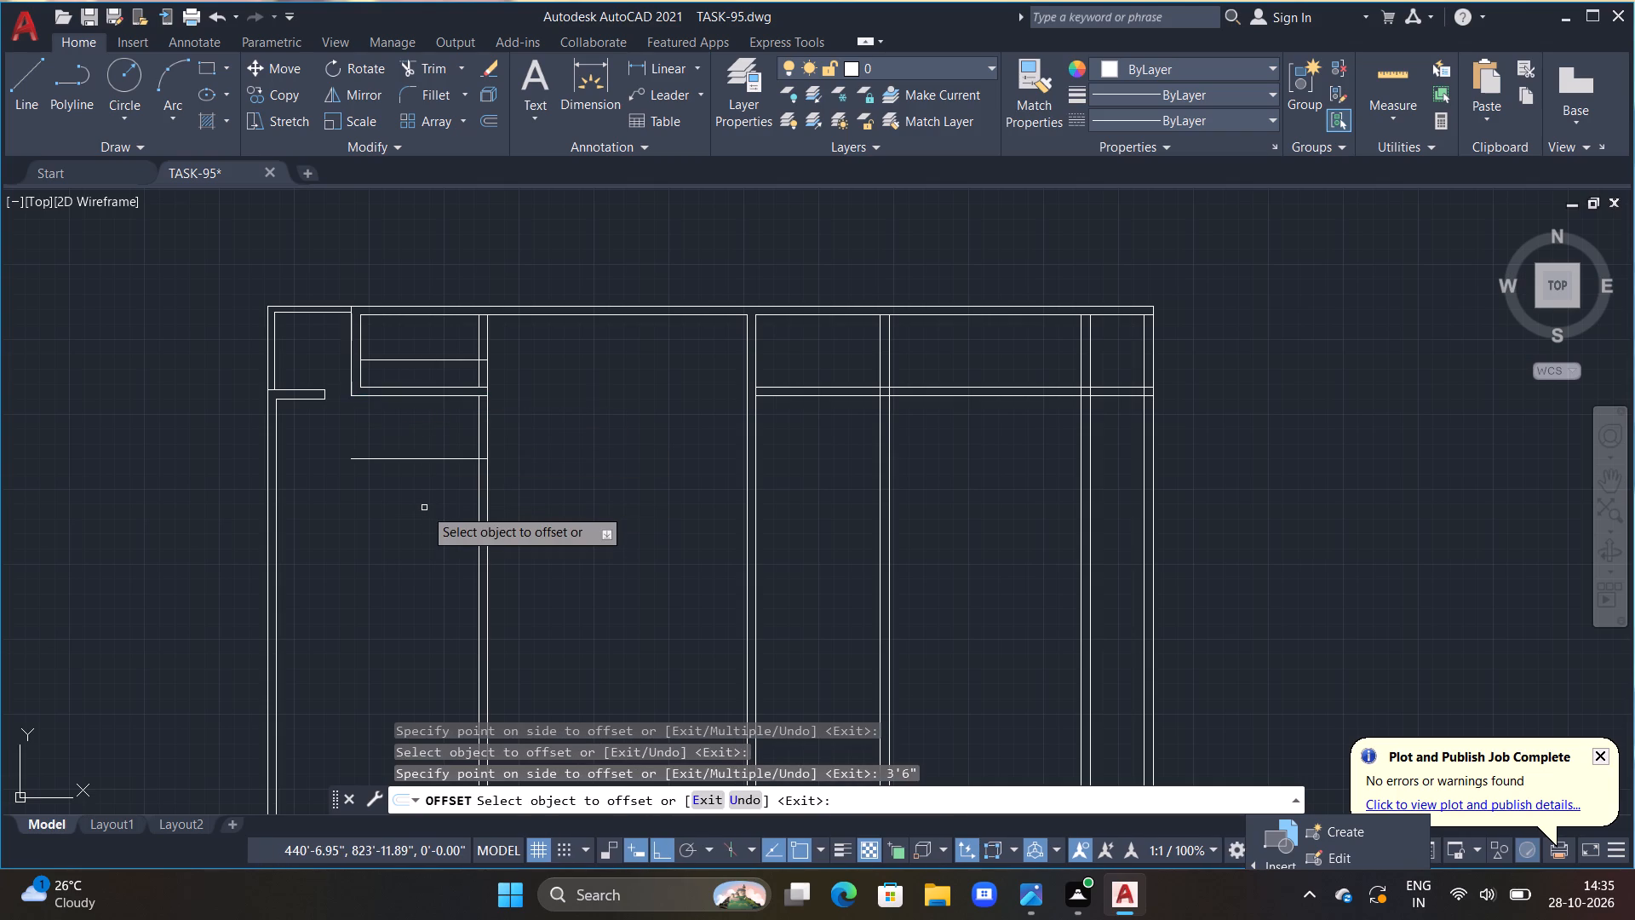
key(Escape)
Trim the second interior wall between each guide line and the short partition to cut two openings, removing the surplus guide lines.
text(TR)
key(space)
drag(419, 495, 426, 436)
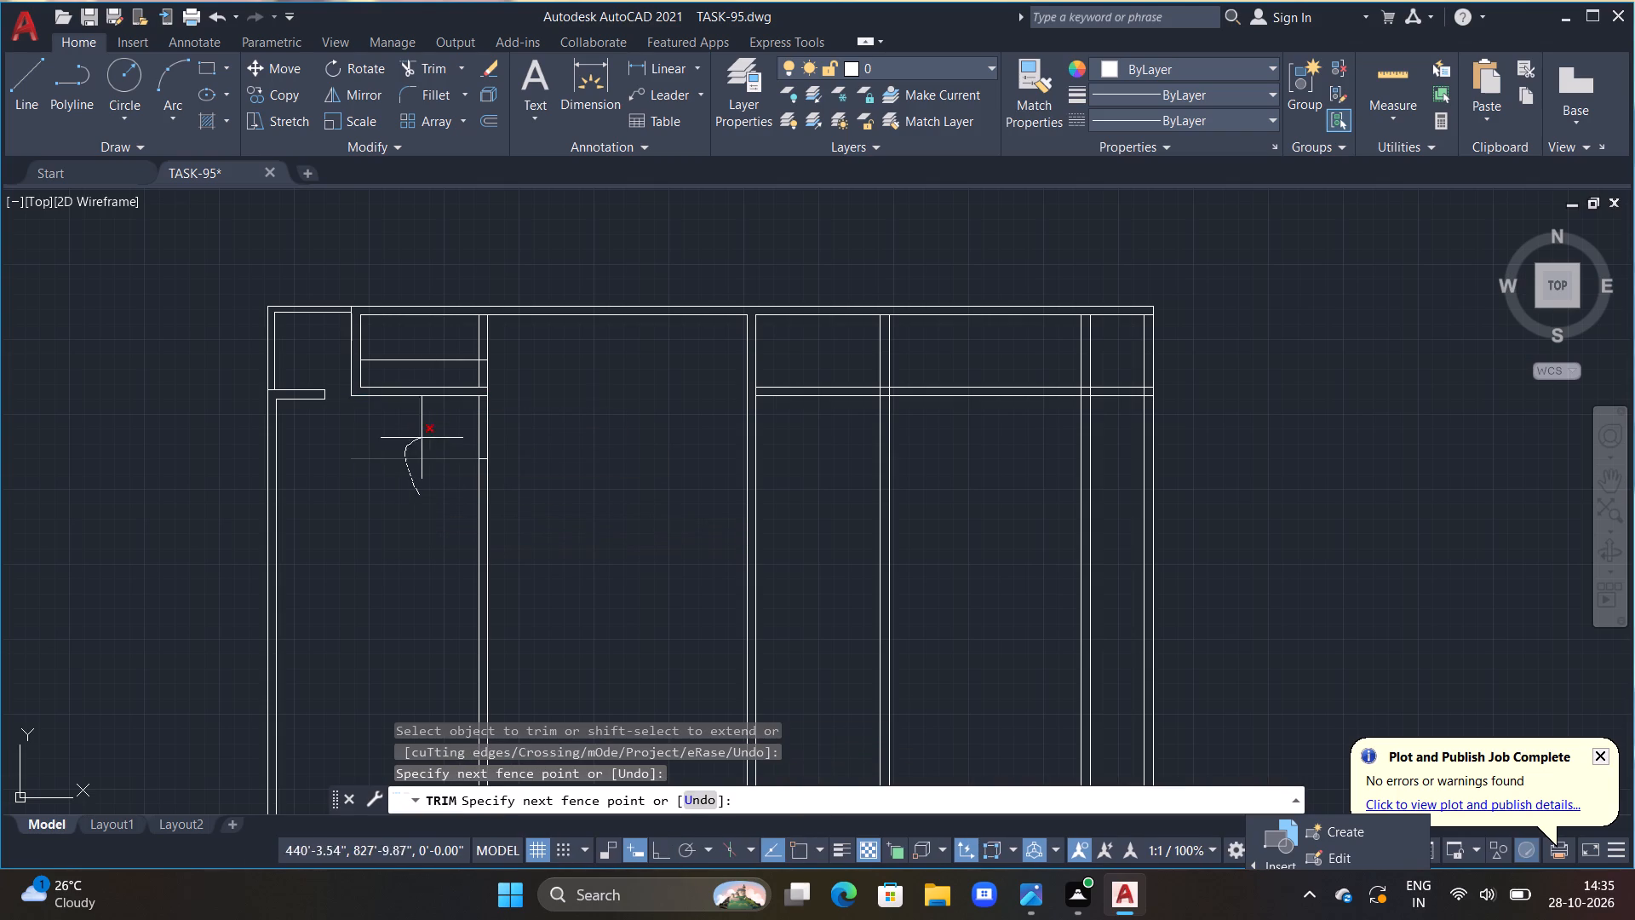
drag(426, 436, 523, 411)
drag(497, 377, 448, 365)
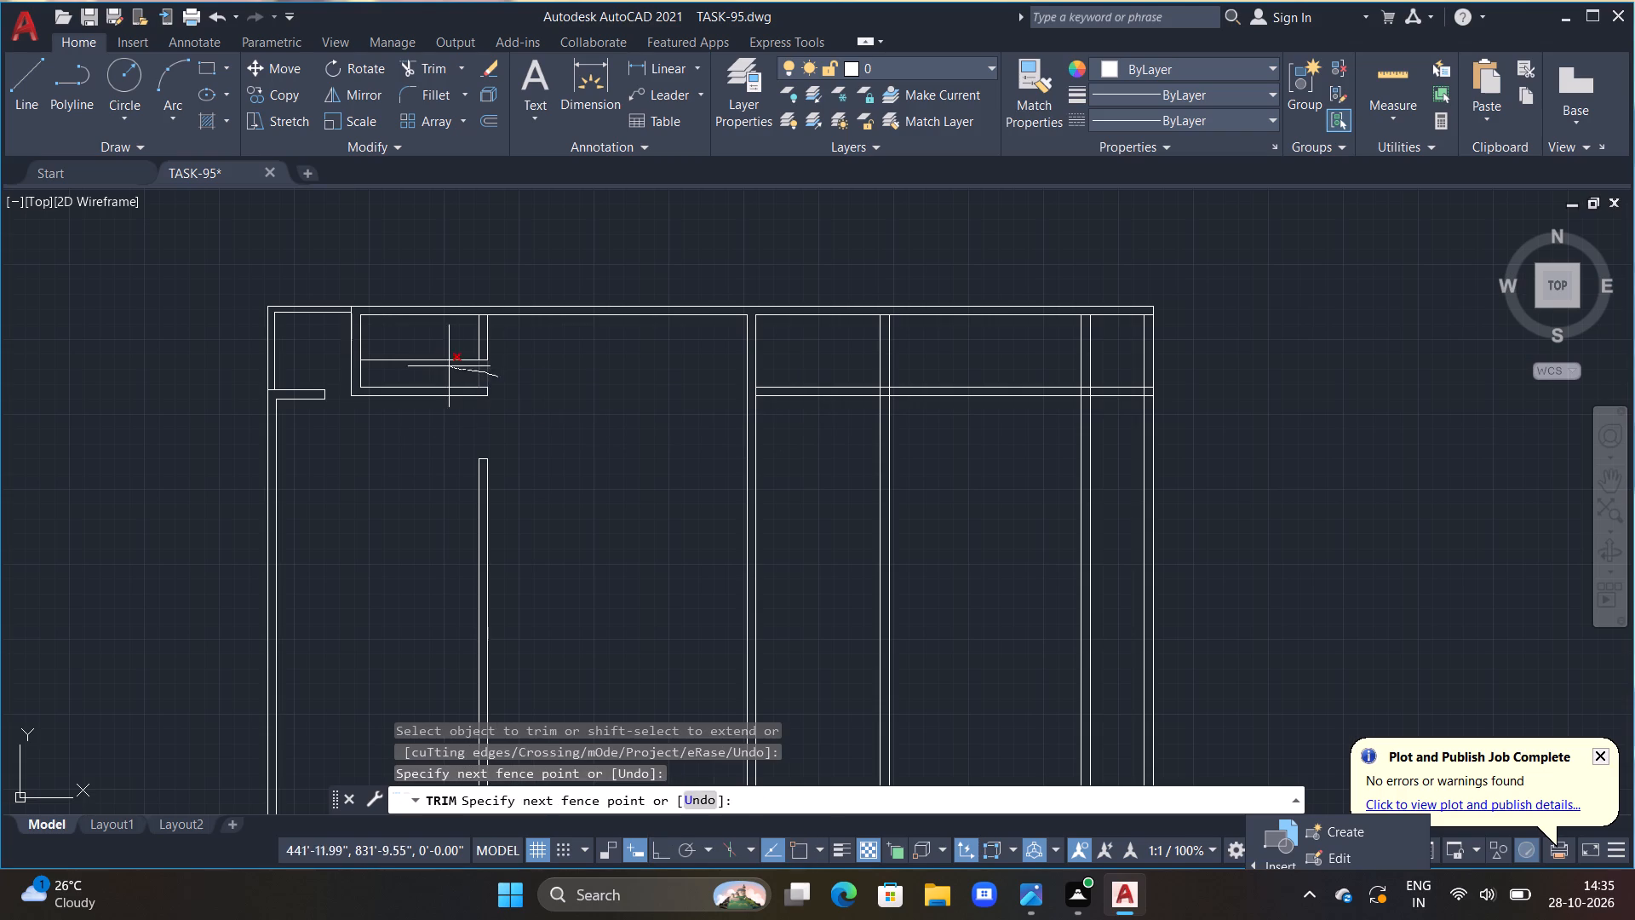
drag(448, 365, 438, 358)
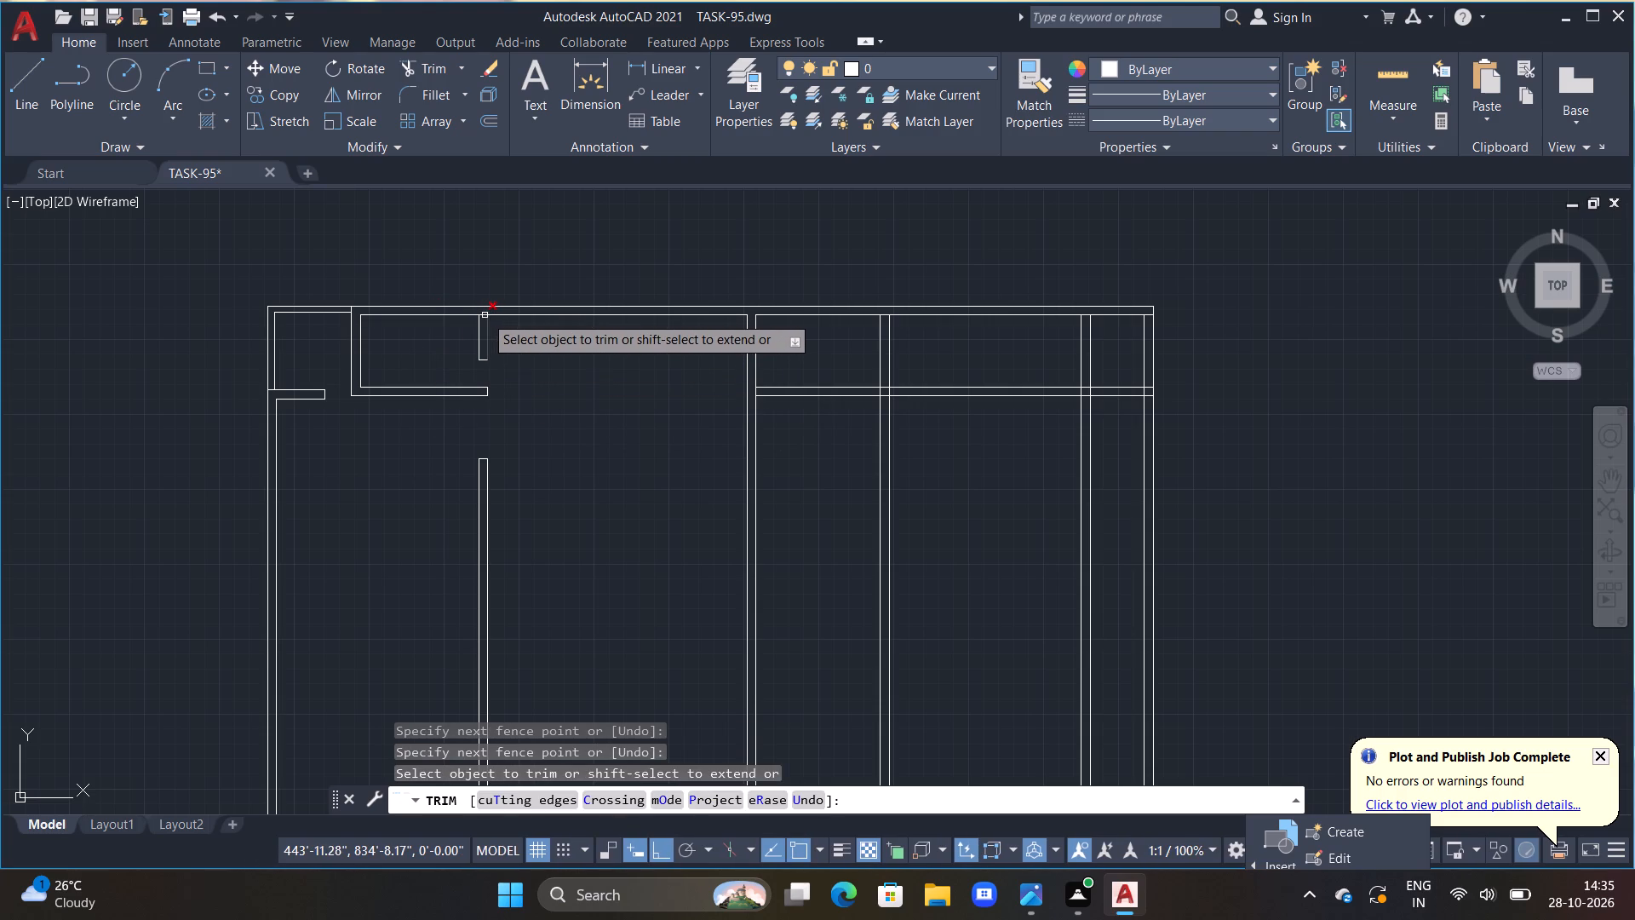
Trim the piece of the top wall's inner line that crosses the second interior wall.
scroll(484, 315, up, 4)
click(472, 320)
scroll(502, 350, down, 3)
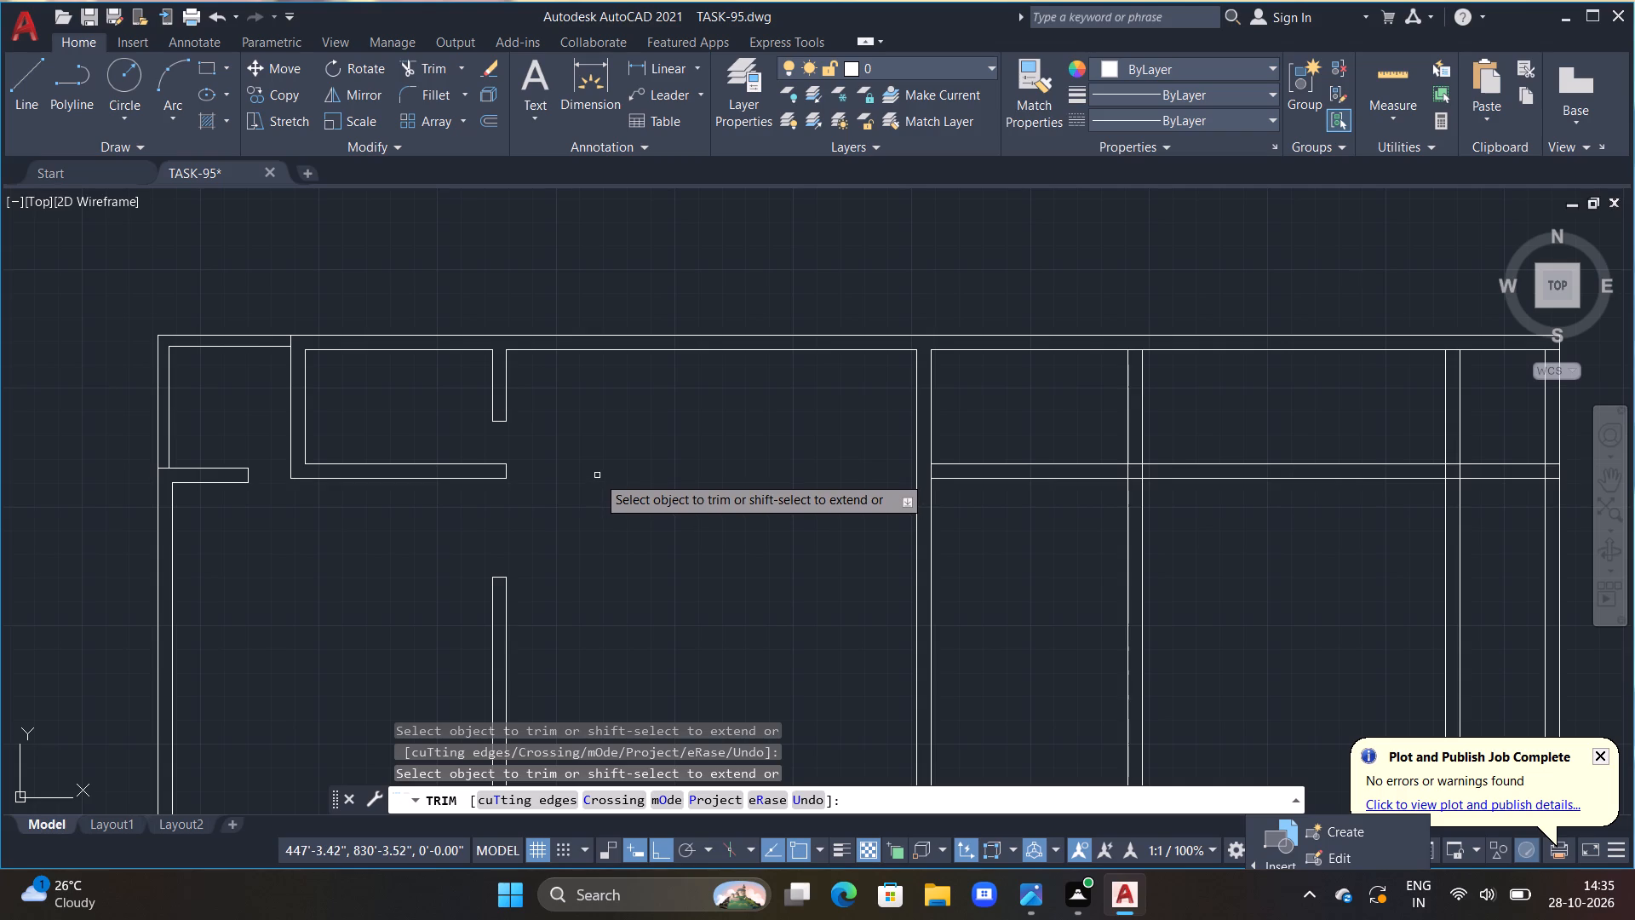
middle_drag(585, 555, 593, 463)
key(Escape)
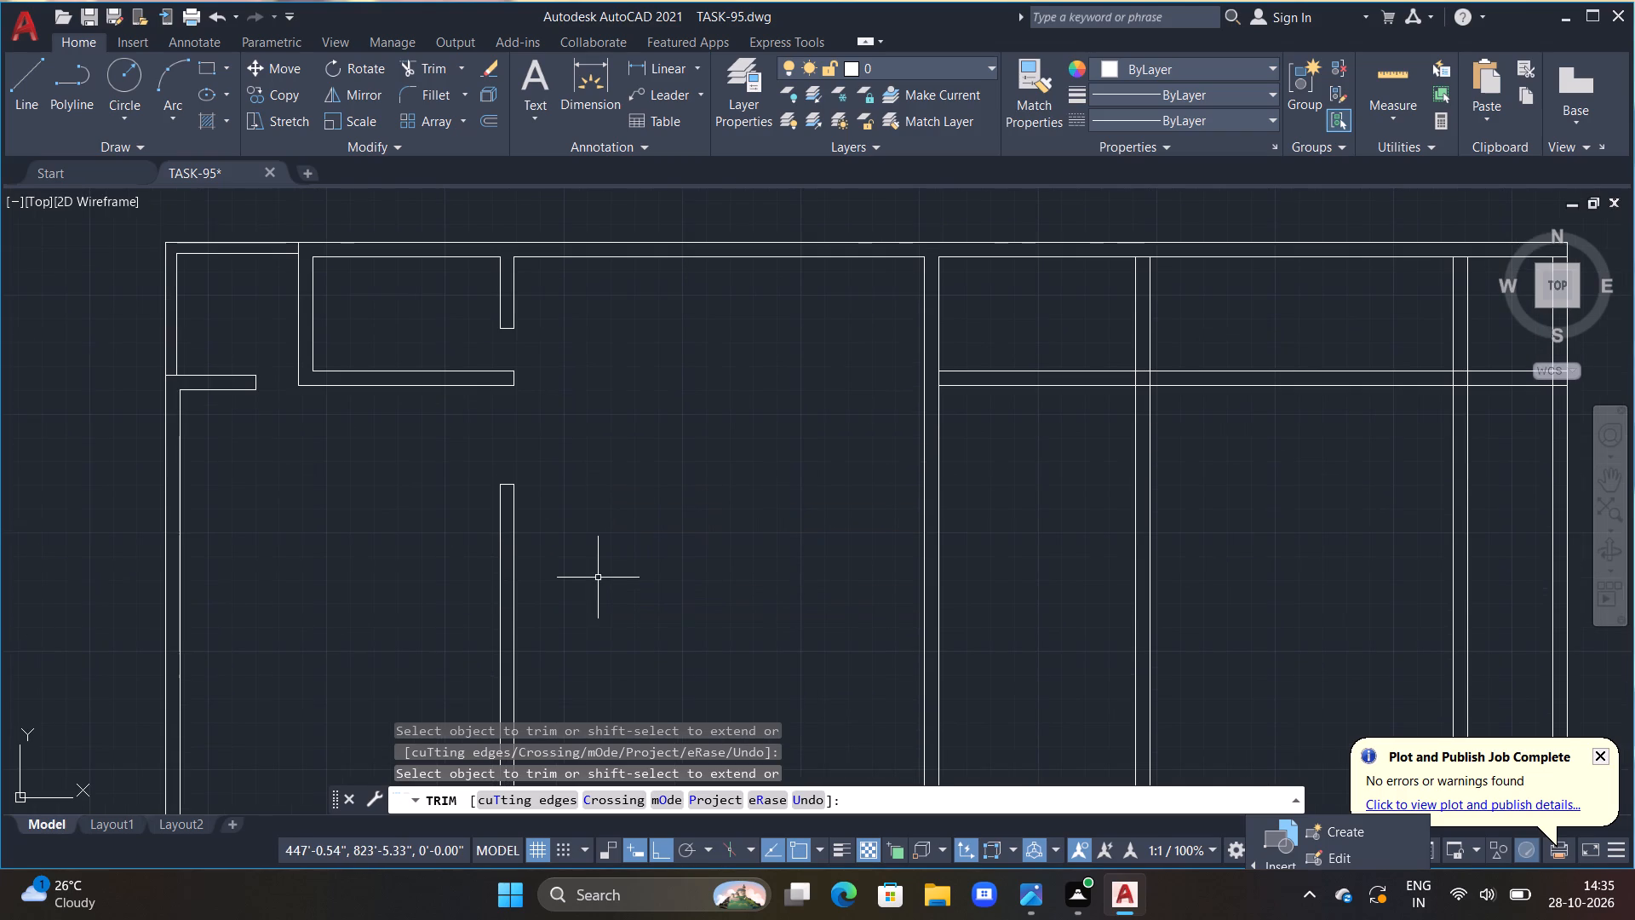
key(Escape)
key(Escape)
key(Escape)
scroll(599, 582, down, 1)
middle_drag(600, 582, 668, 495)
key(Escape)
key(Escape)
key(Escape)
key(Escape)
key(Escape)
key(Escape)
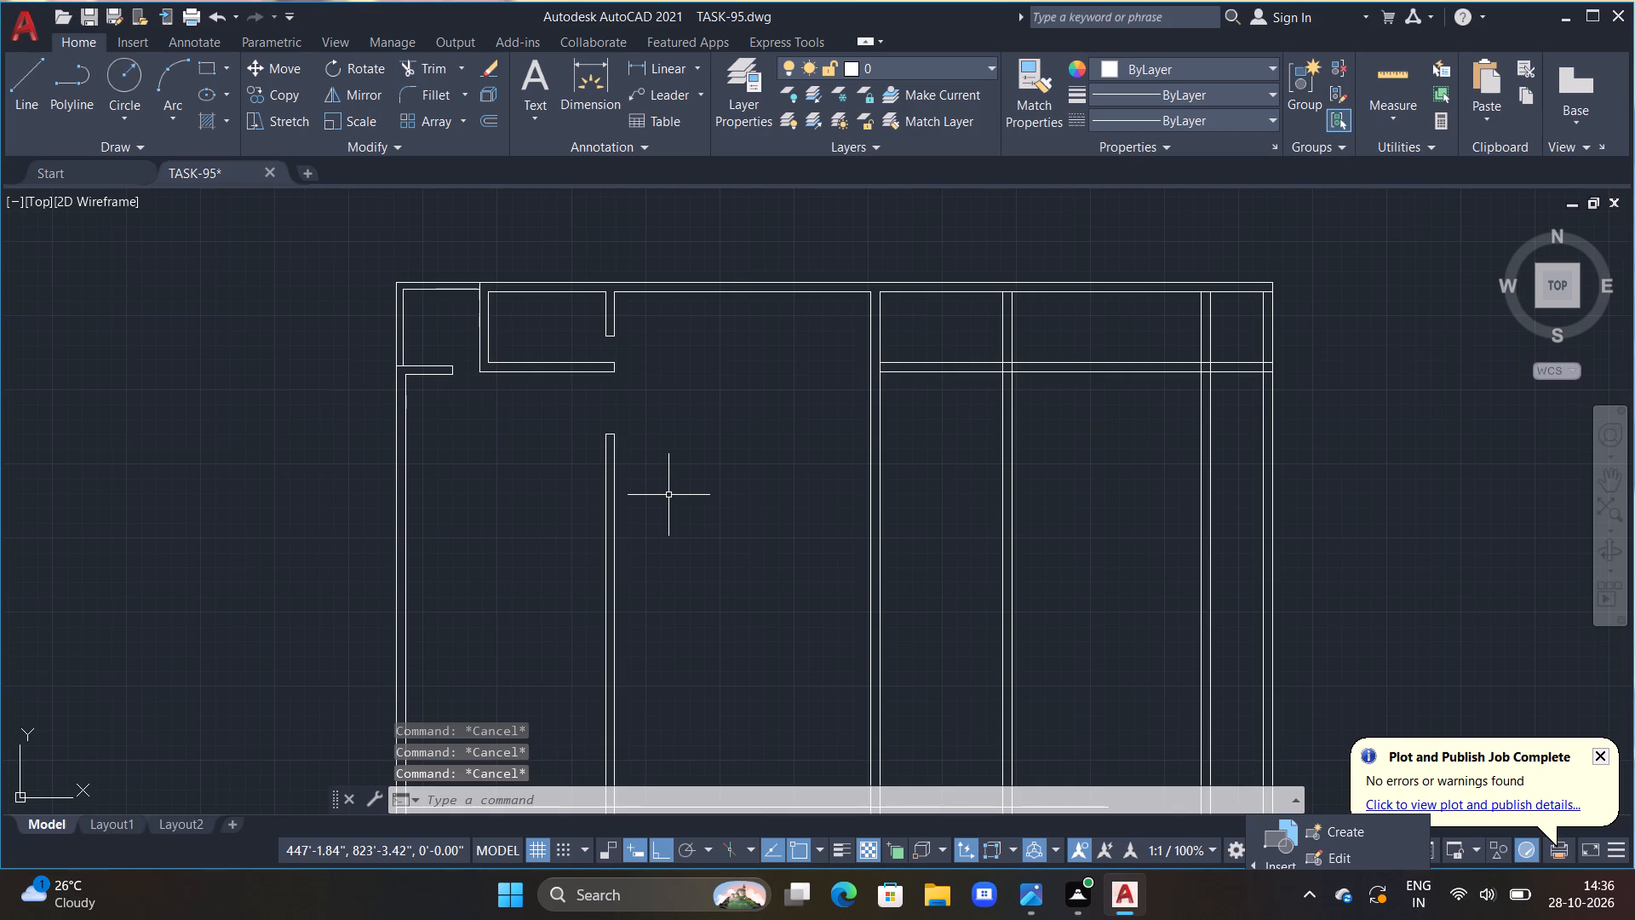
Offset the short partition's lower line 11' downward, and offset that new line 6" downward to form a partition wall.
text(OF)
key(f)
key(space)
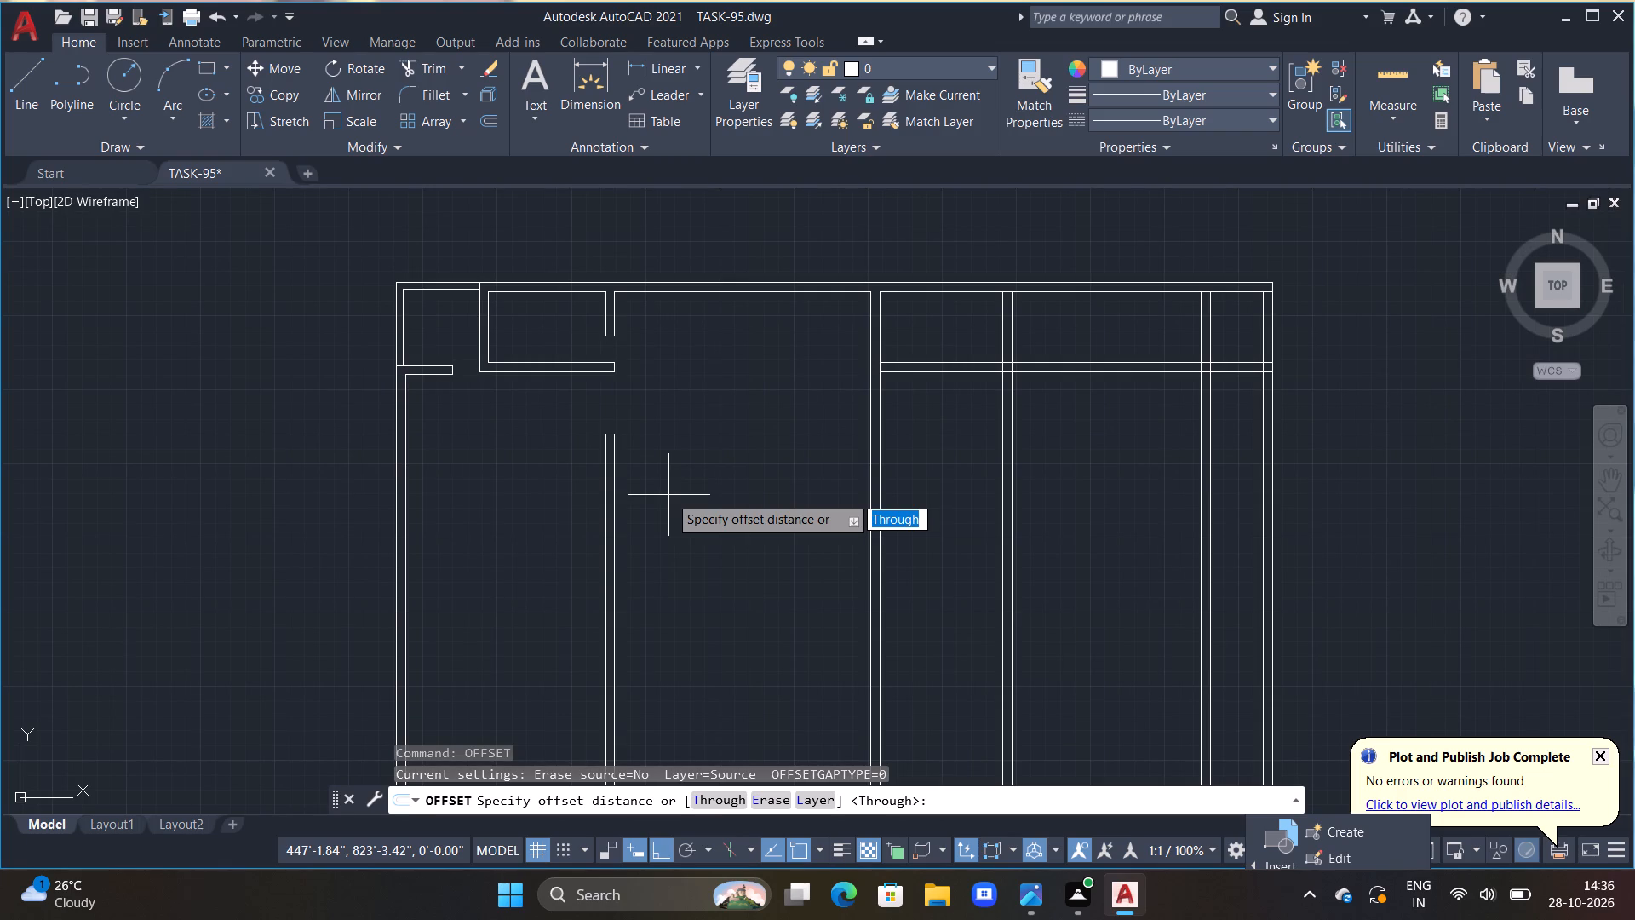
text(11')
key(Return)
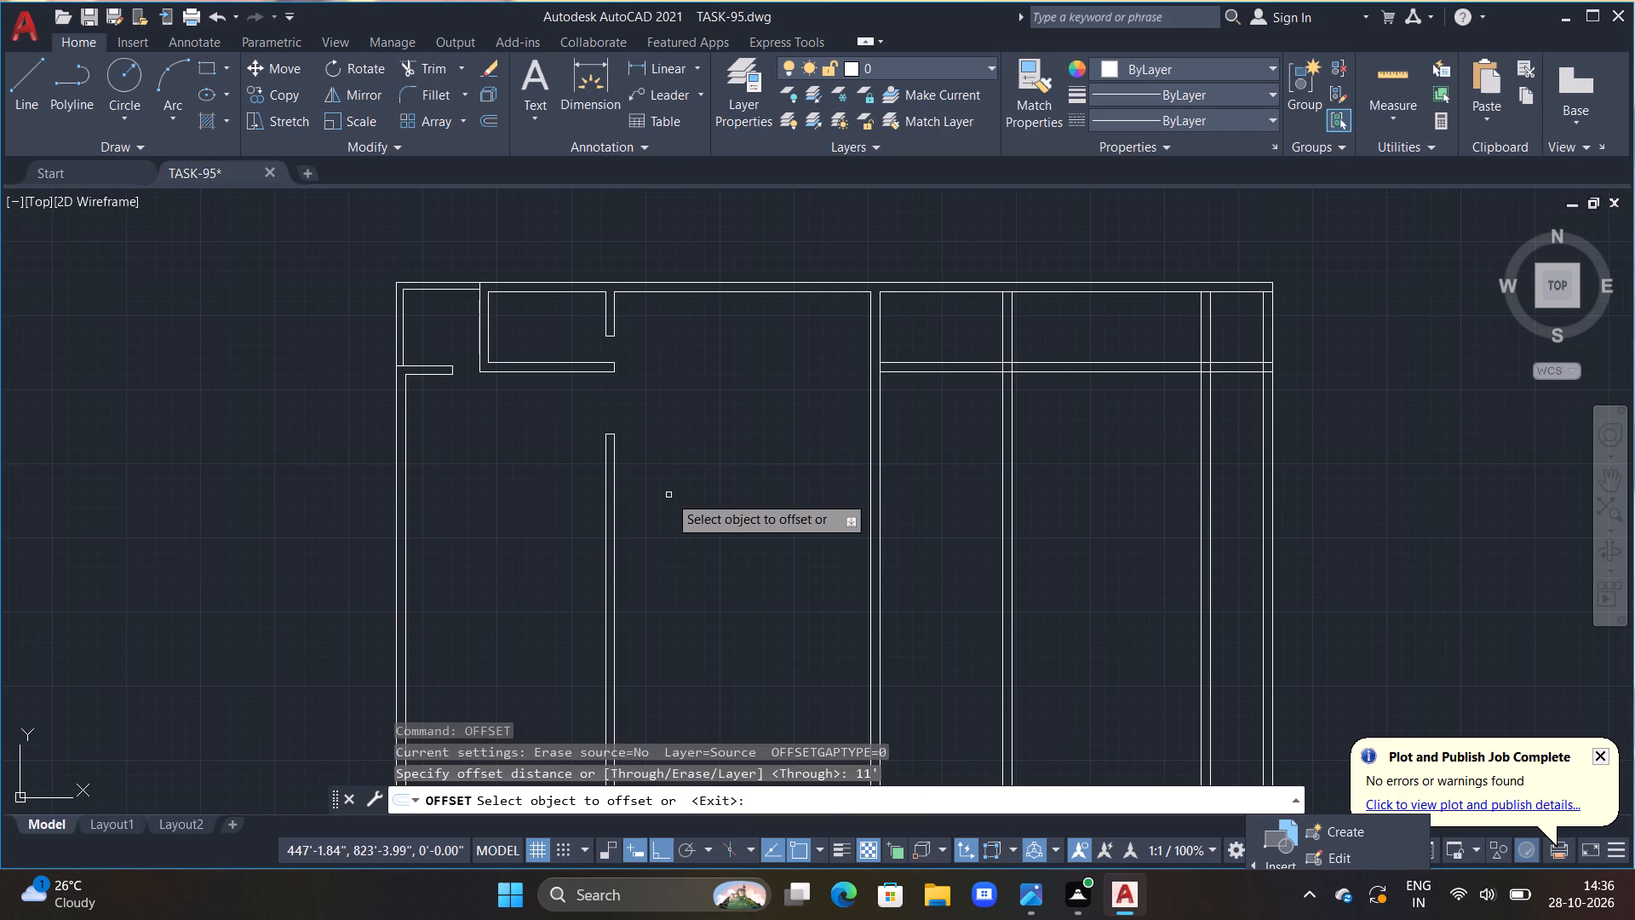
click(544, 371)
click(473, 544)
middle_drag(481, 497, 487, 321)
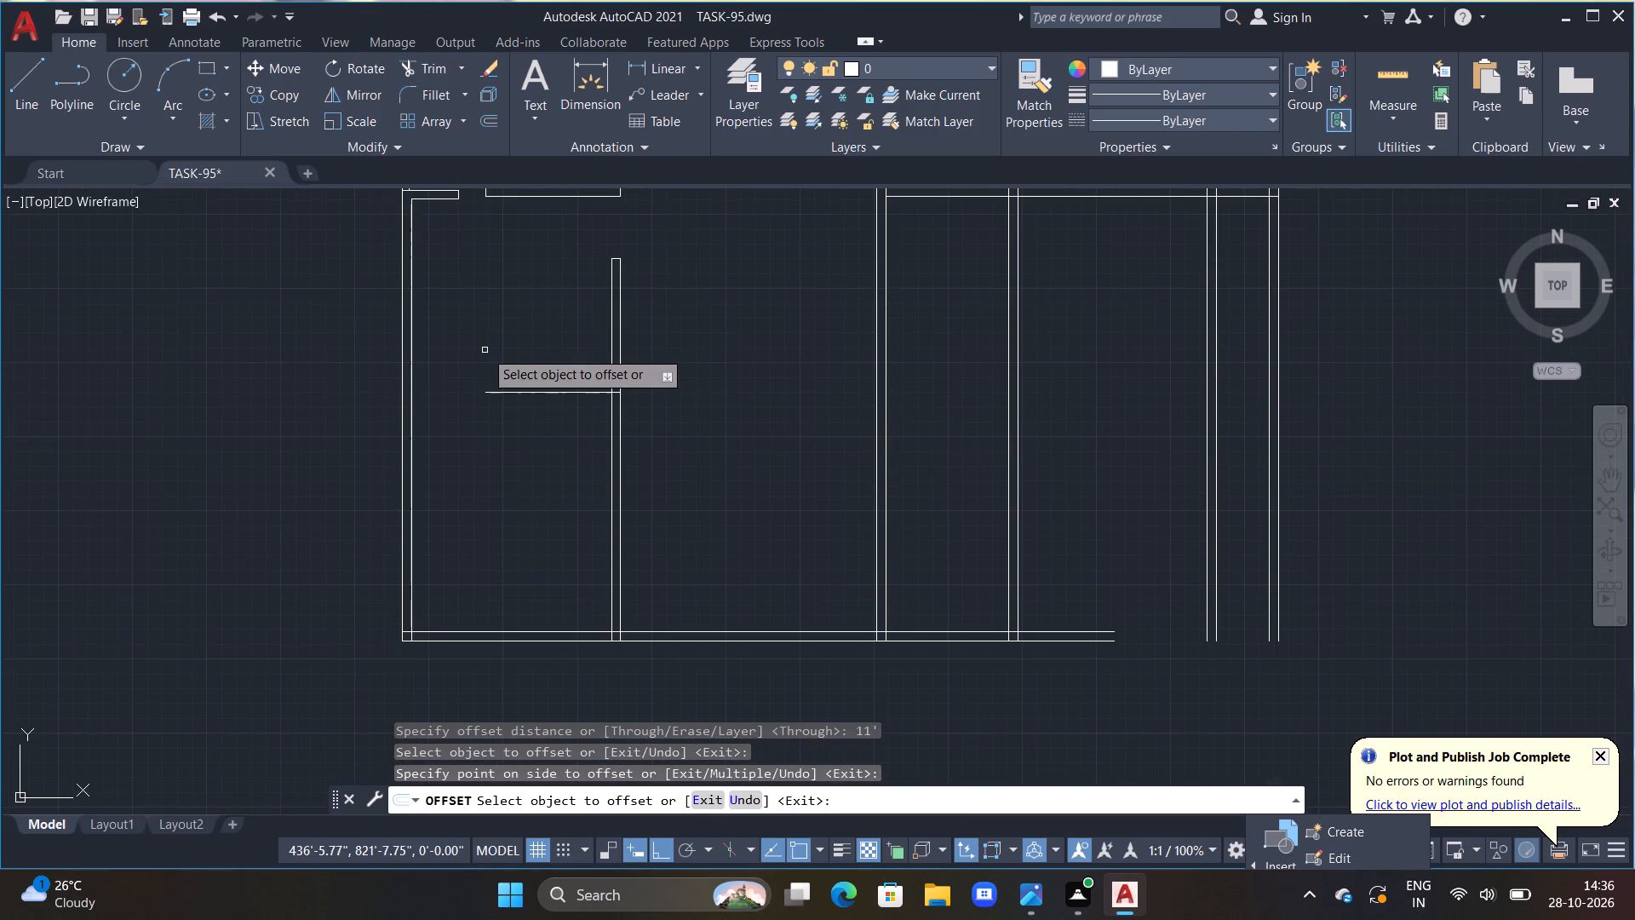
drag(506, 391, 506, 400)
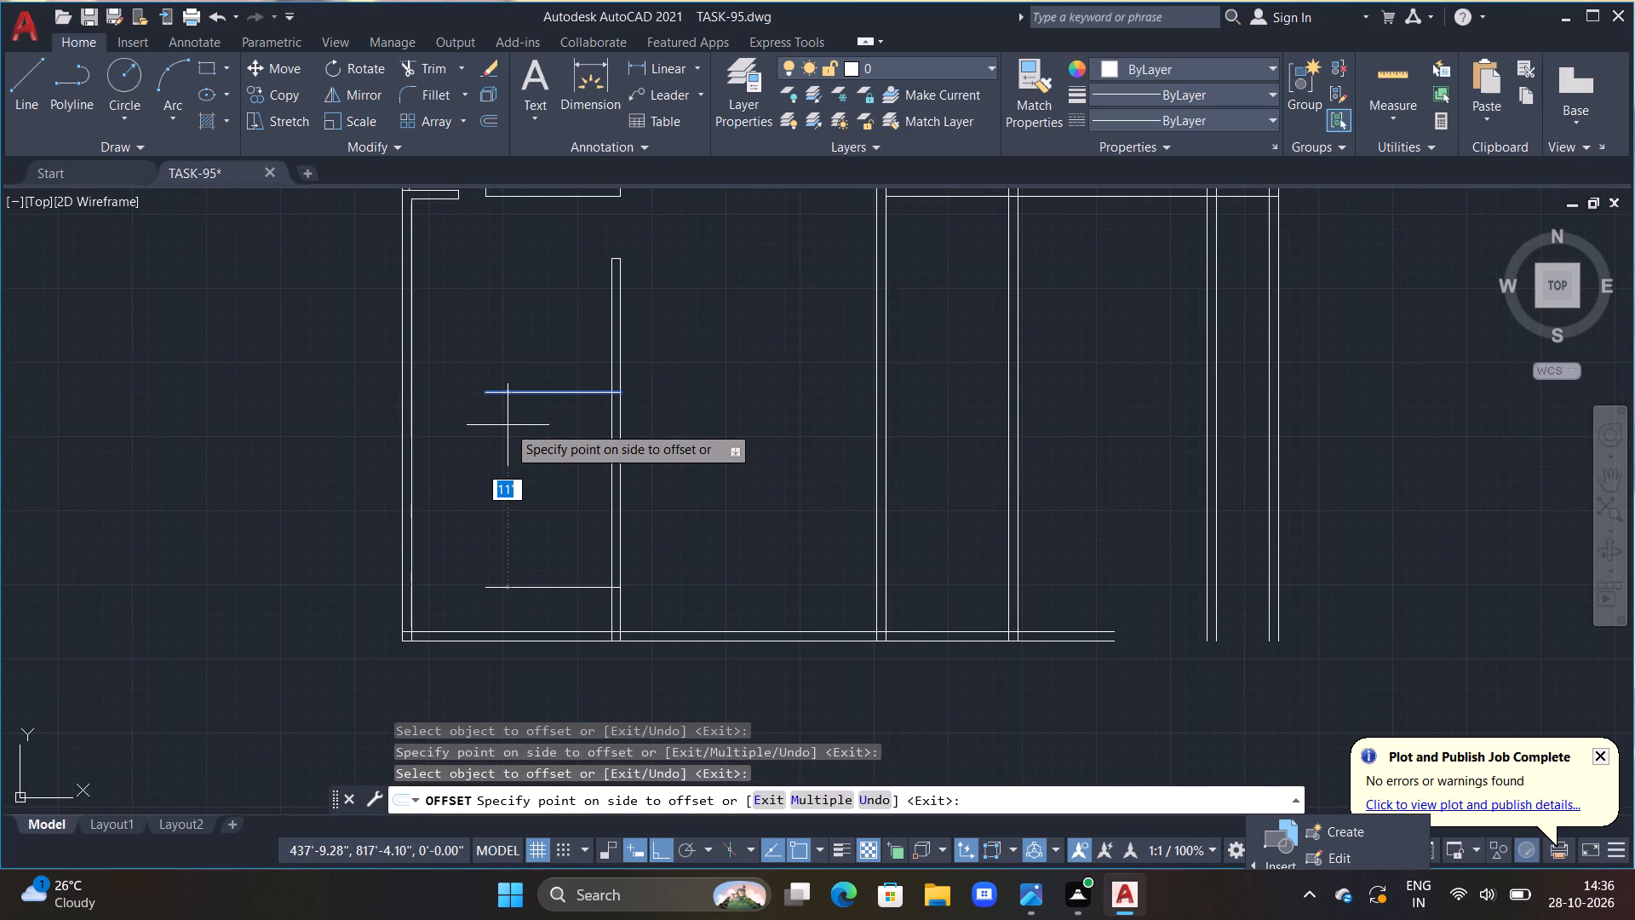
text(6")
key(Return)
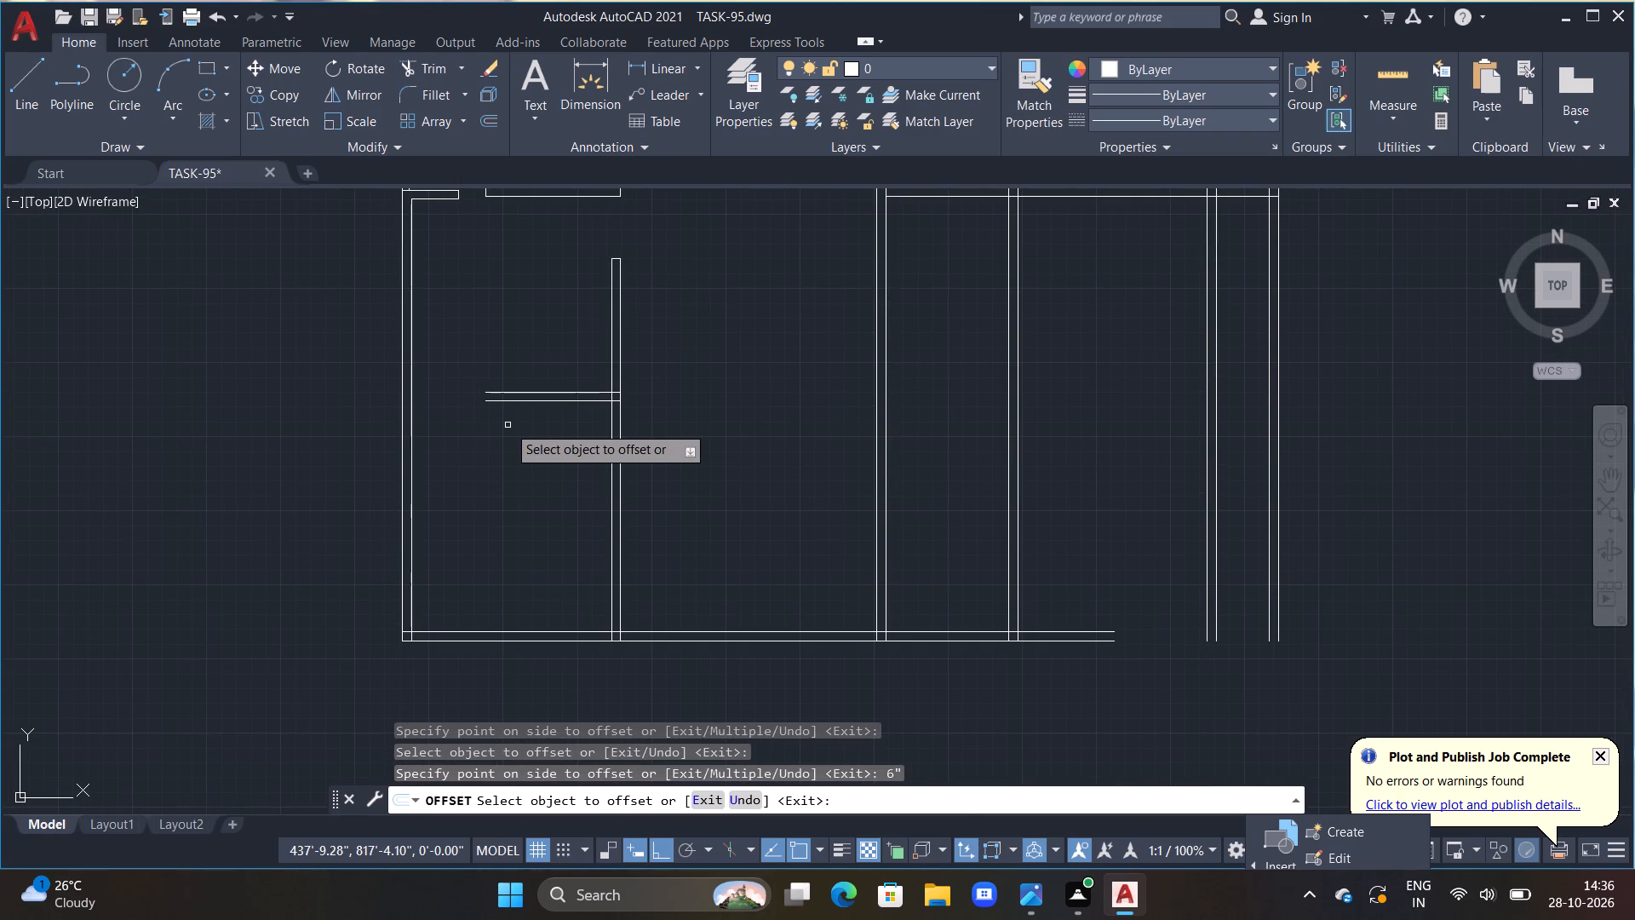
key(Escape)
Extend both lines of the new 6" partition to the left outer wall's outer line.
text(EX)
key(space)
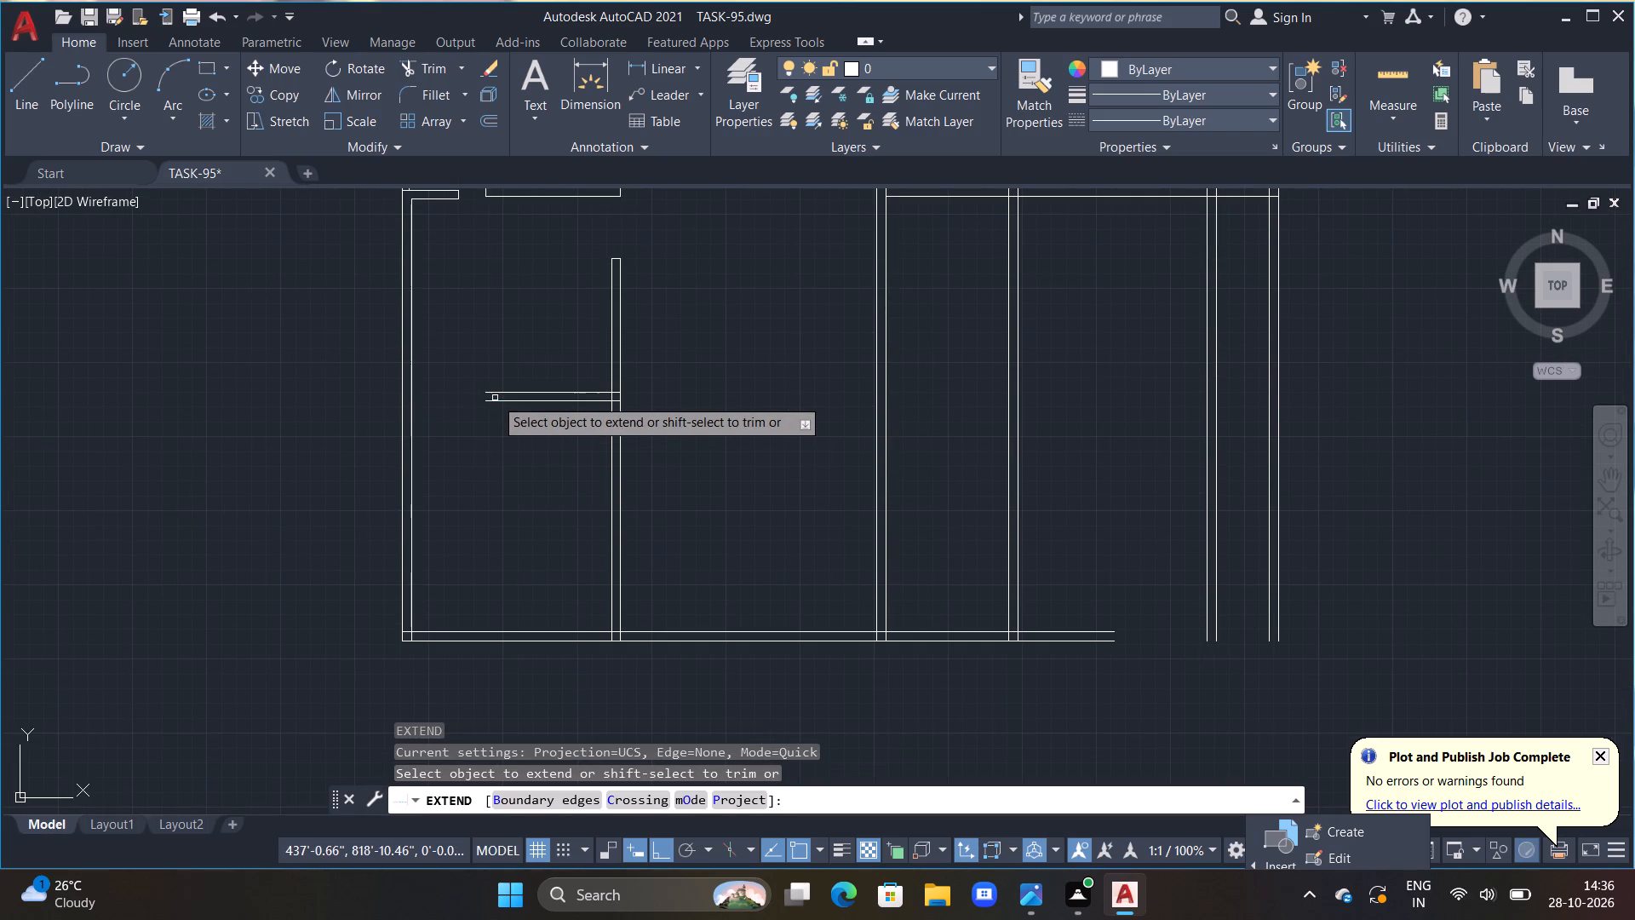
double_click(492, 400)
double_click(455, 400)
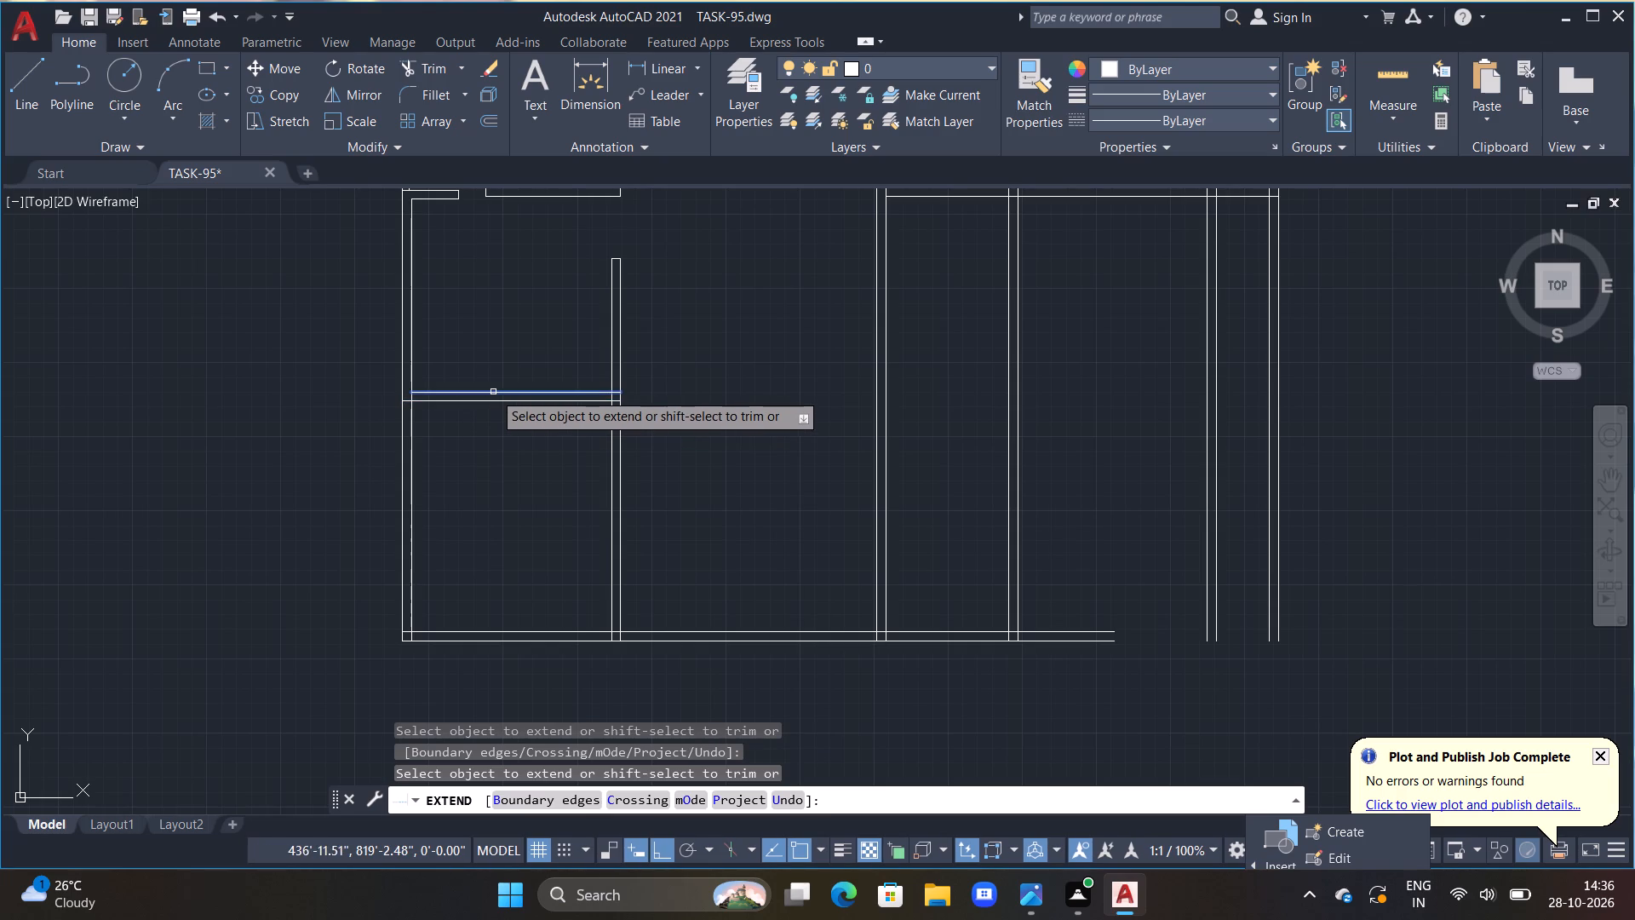
click(494, 392)
click(463, 391)
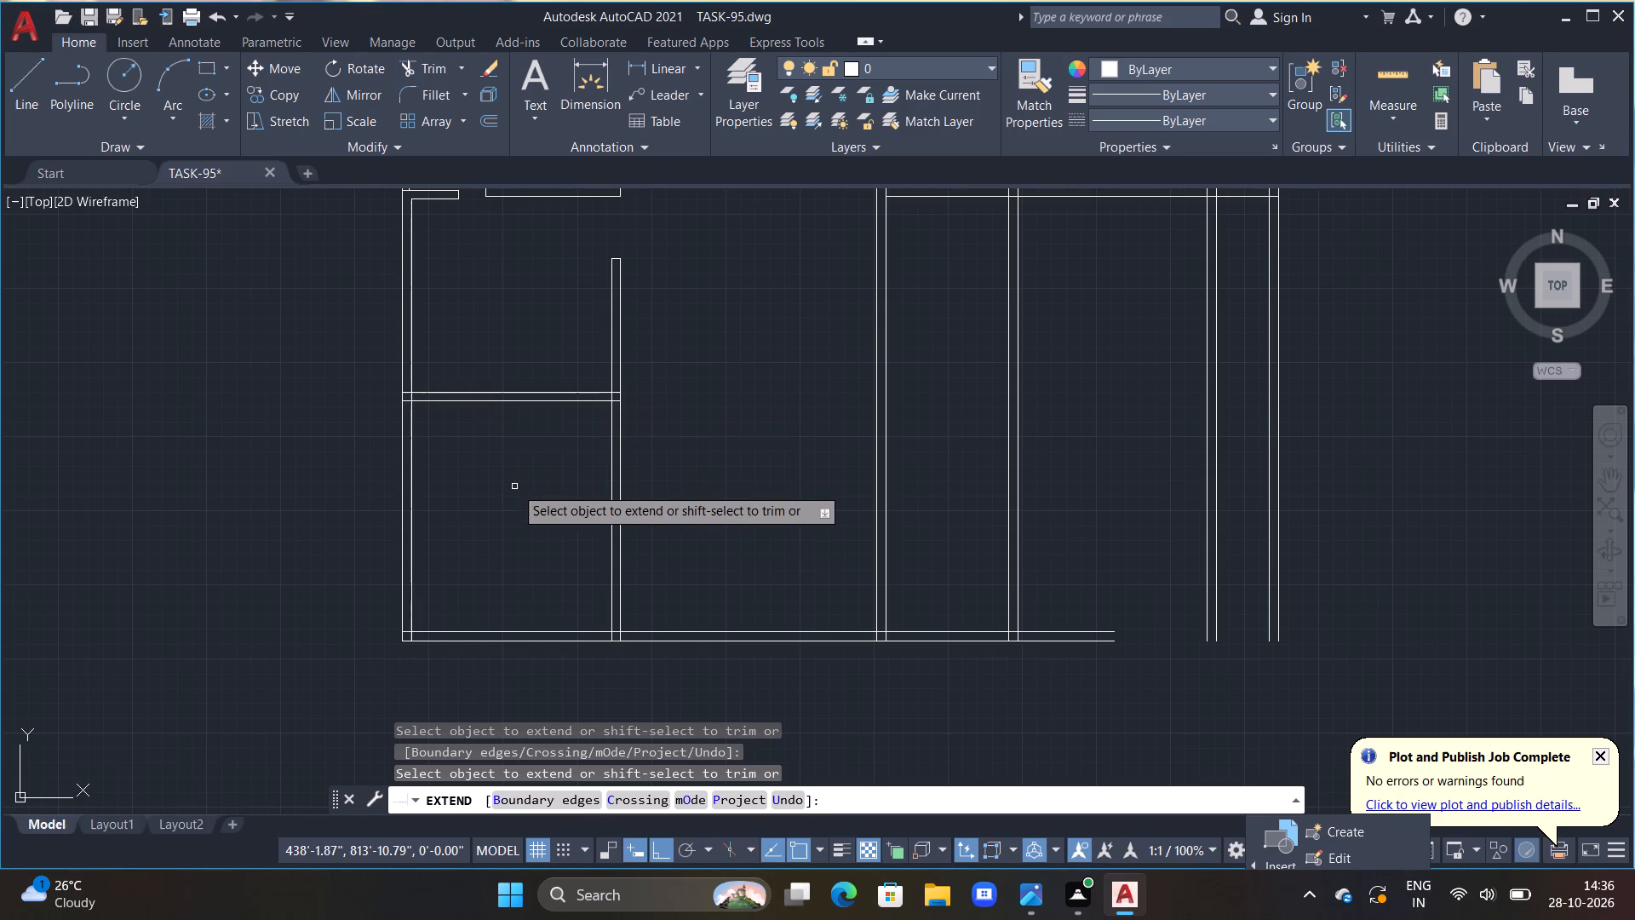
scroll(516, 486, down, 1)
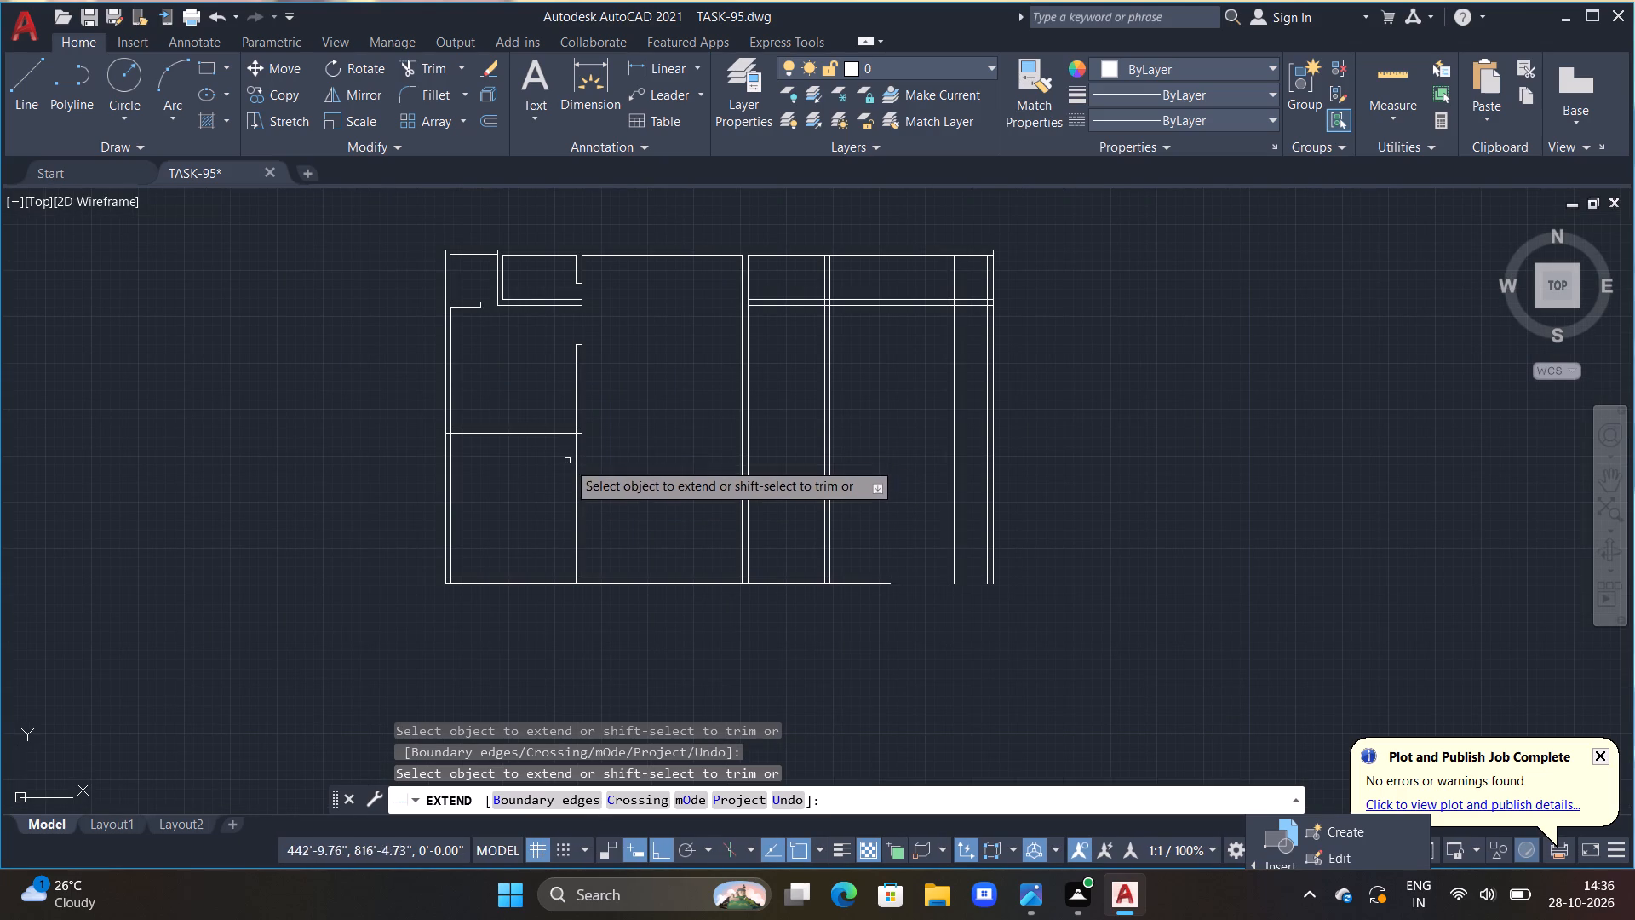
scroll(561, 460, up, 1)
scroll(403, 427, up, 1)
middle_drag(504, 481, 525, 486)
key(Escape)
key(Escape)
key(Escape)
key(Escape)
key(Escape)
key(Escape)
key(Escape)
key(Escape)
key(Escape)
key(Escape)
key(Escape)
key(Escape)
key(Escape)
scroll(501, 480, down, 1)
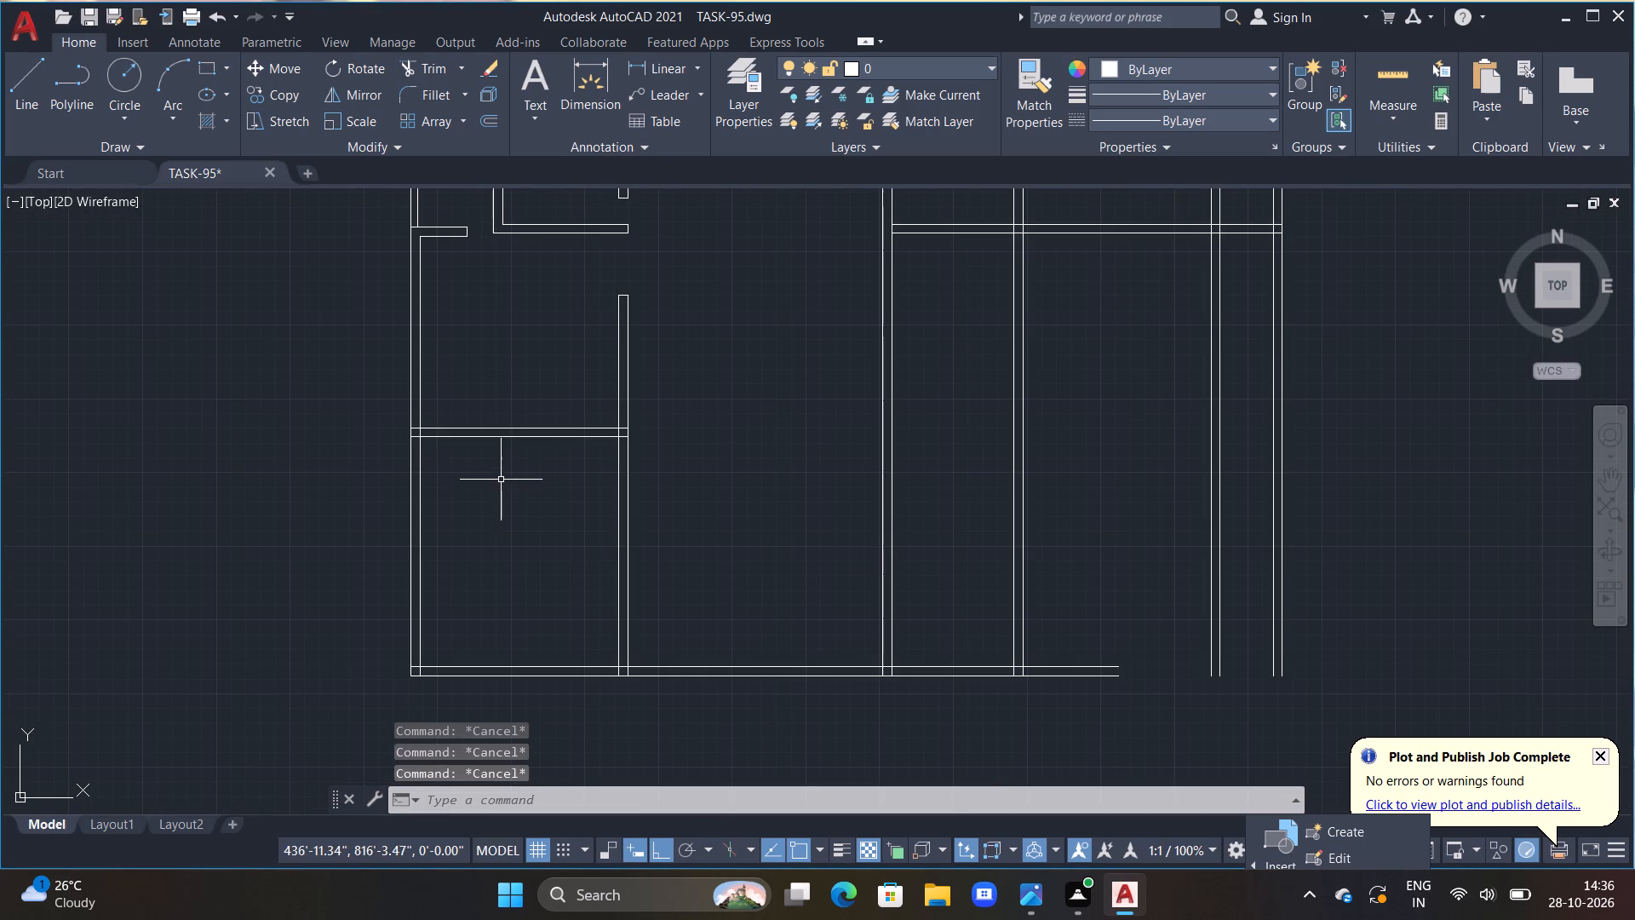
Trim the new partition's line ends inside the left outer wall and the wall's inner line between them.
scroll(449, 369, up, 1)
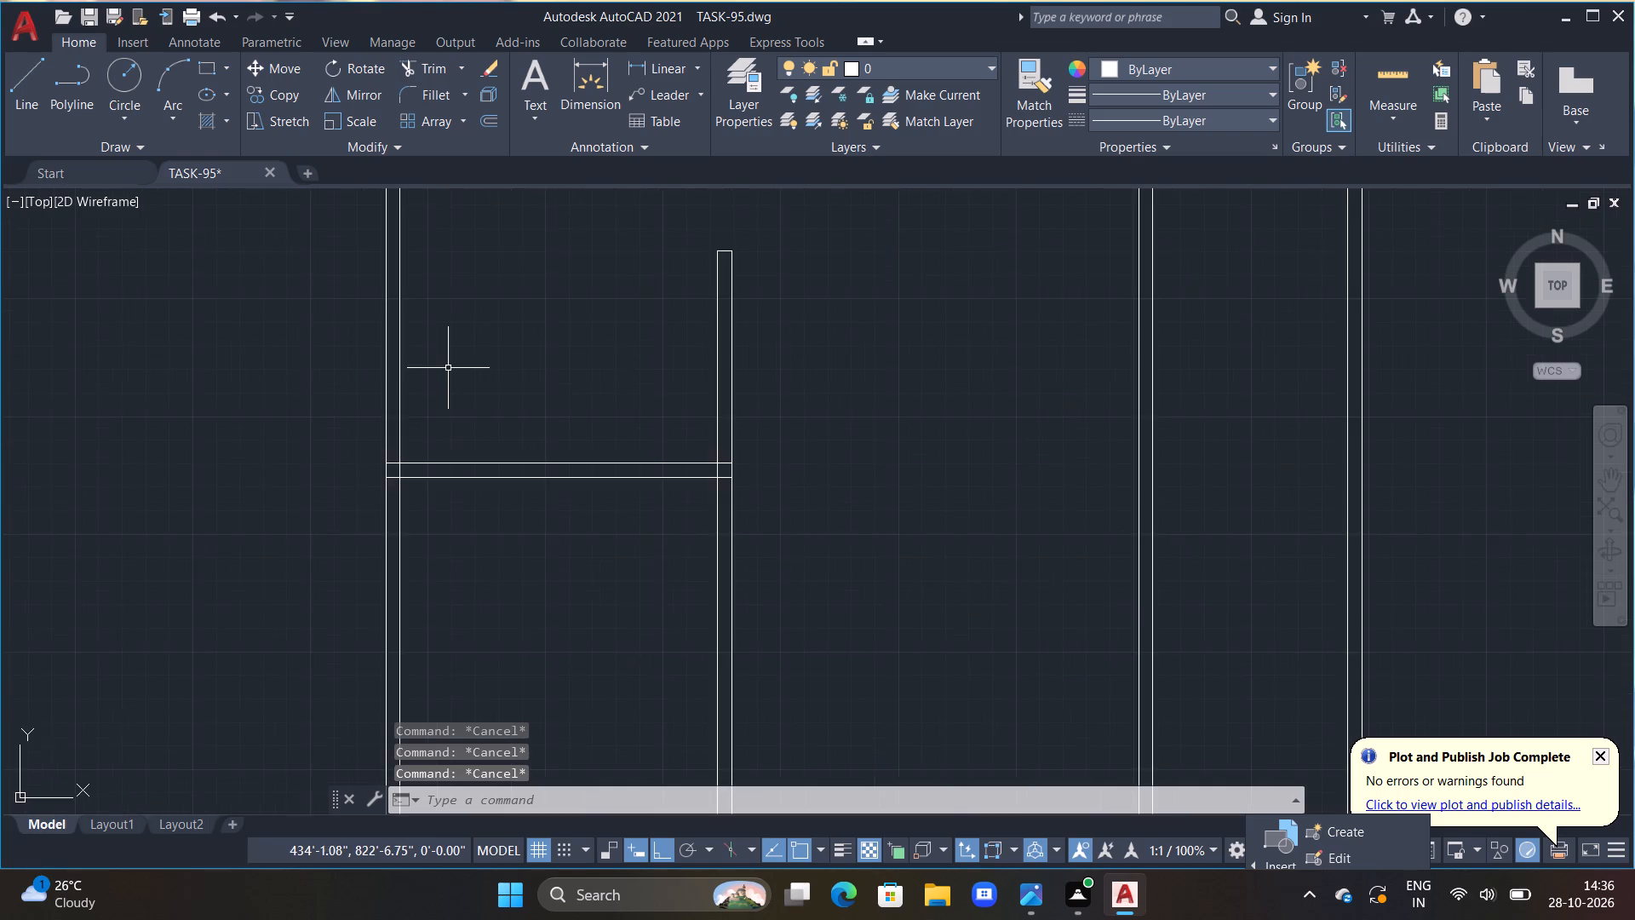
middle_drag(449, 368, 572, 336)
scroll(572, 336, up, 1)
text(TR)
key(space)
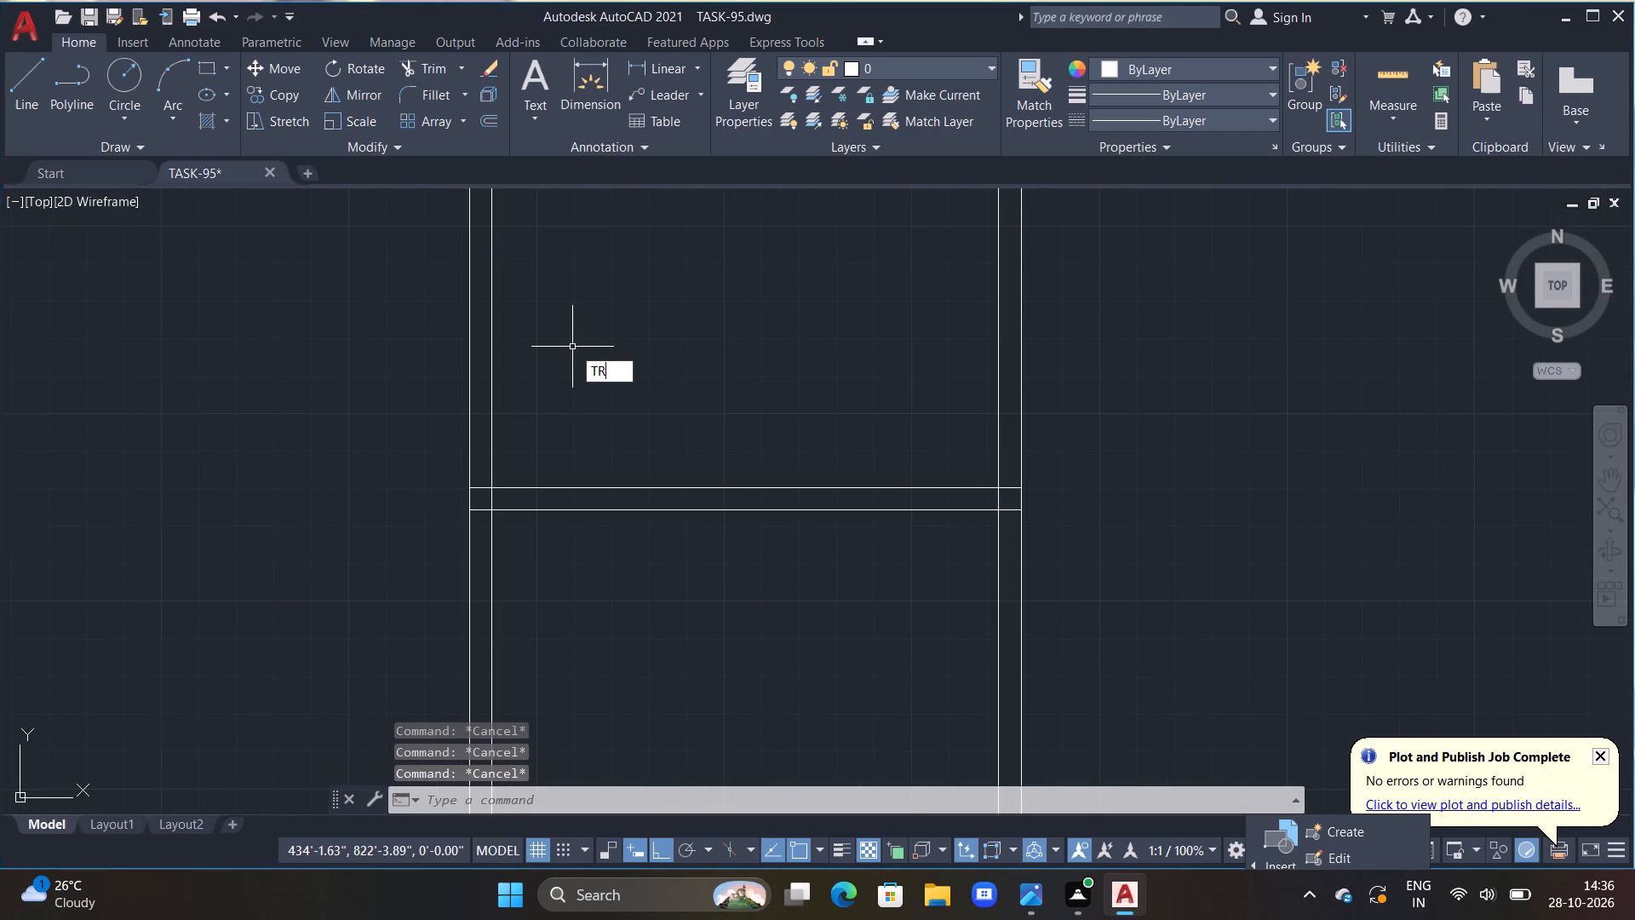
click(480, 514)
click(476, 489)
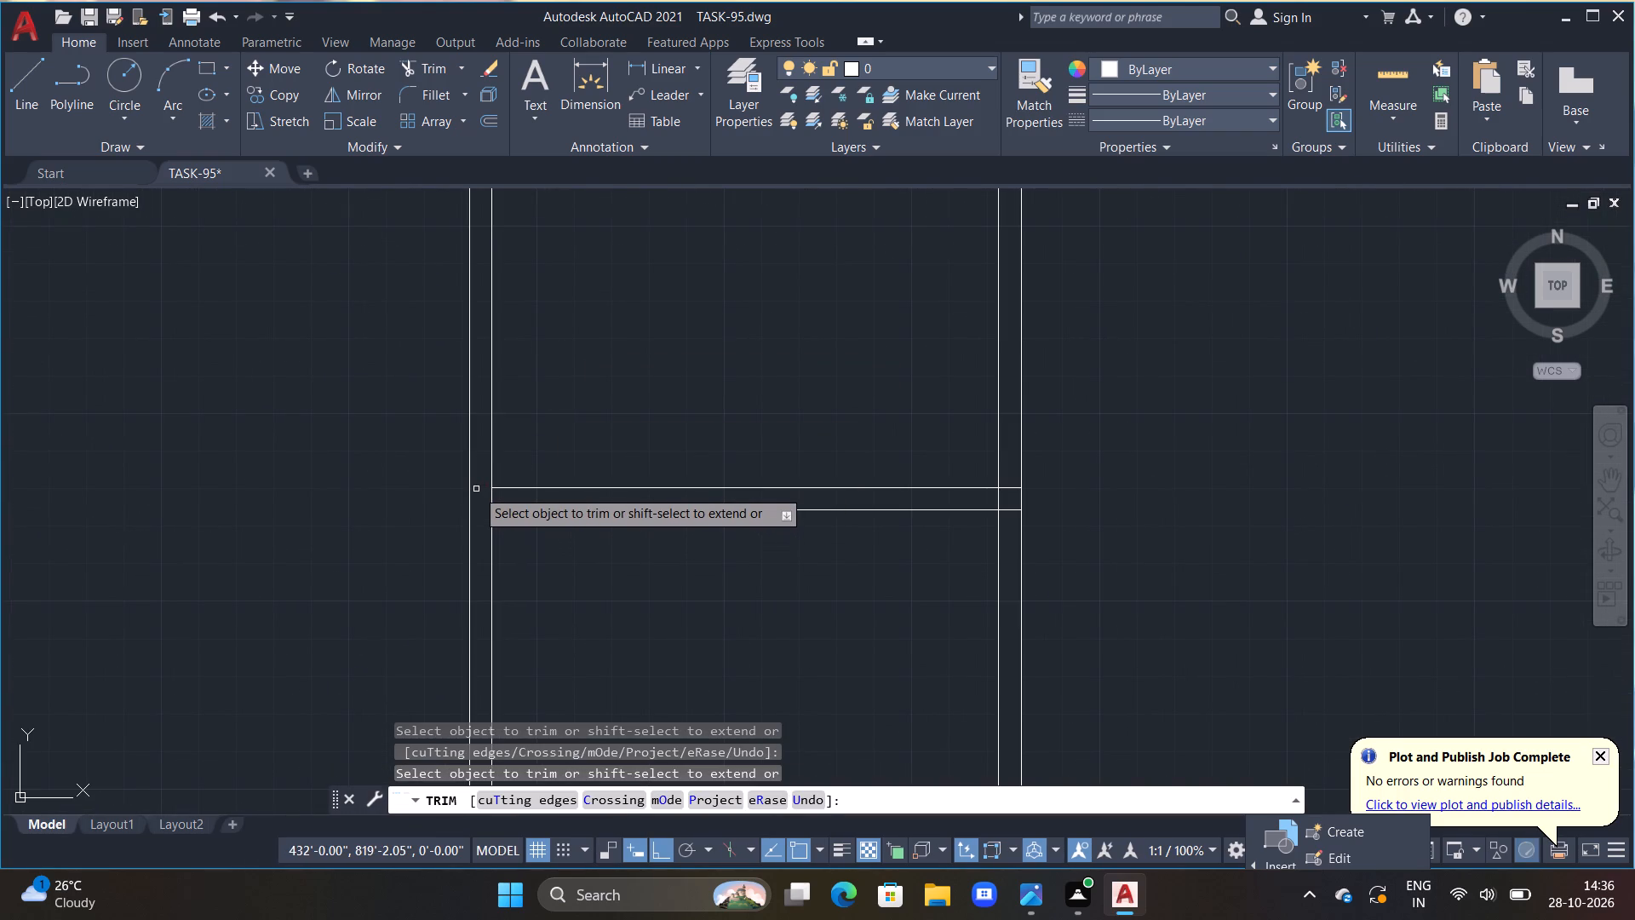
click(490, 495)
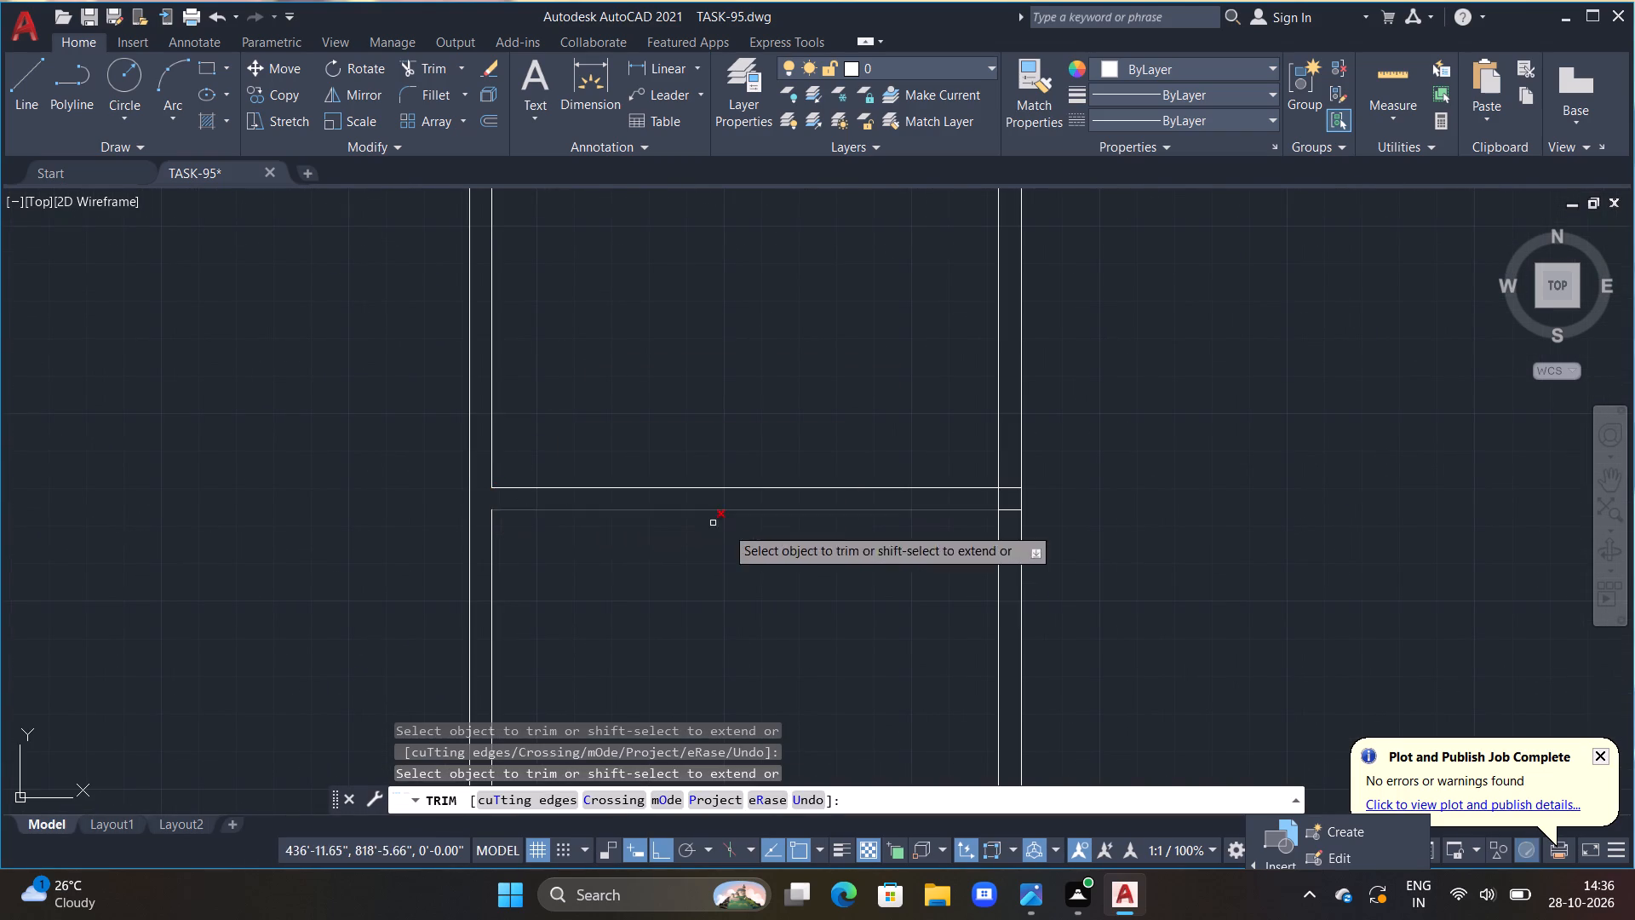
Trim both lines of the second interior wall where they pass between the new partition's two lines.
middle_drag(871, 572, 617, 533)
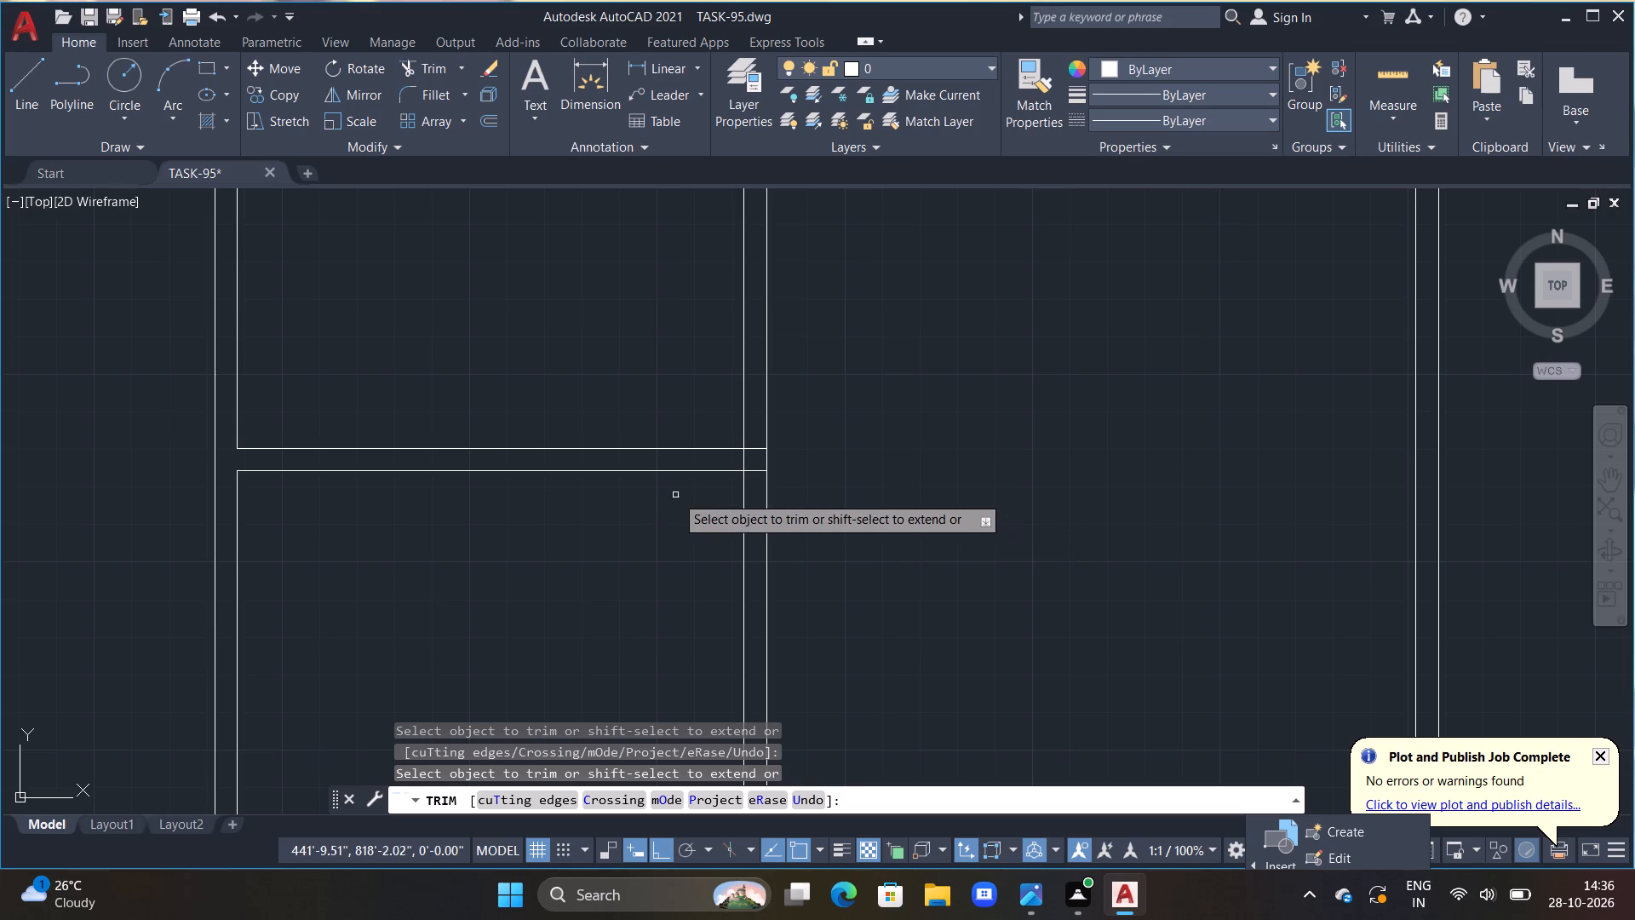
click(743, 461)
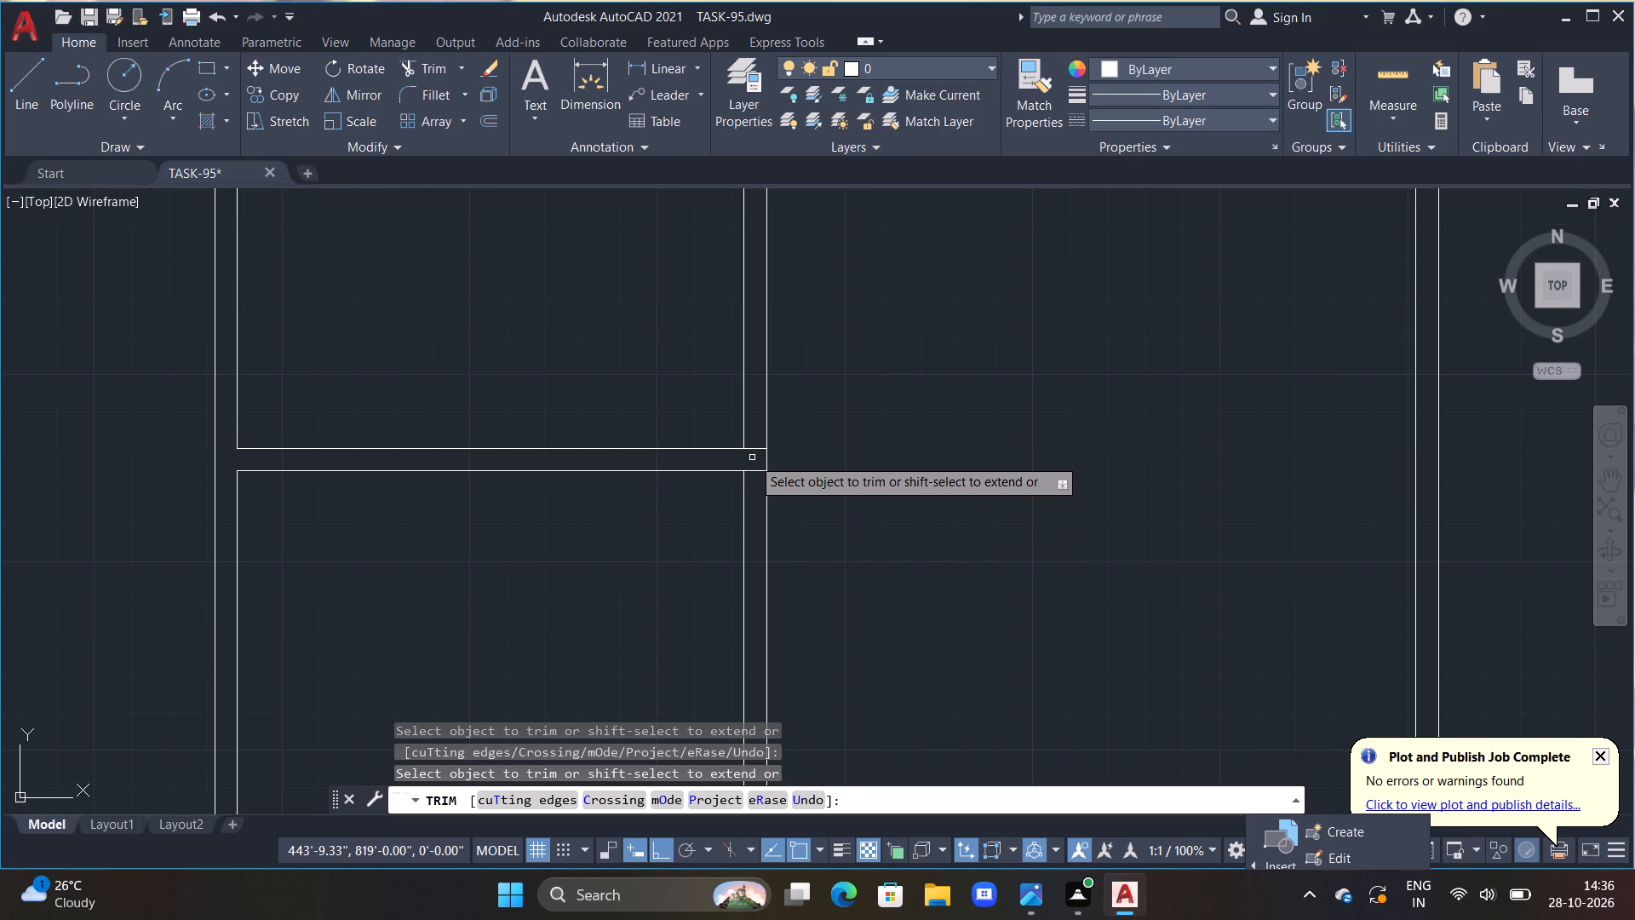
drag(754, 447, 754, 463)
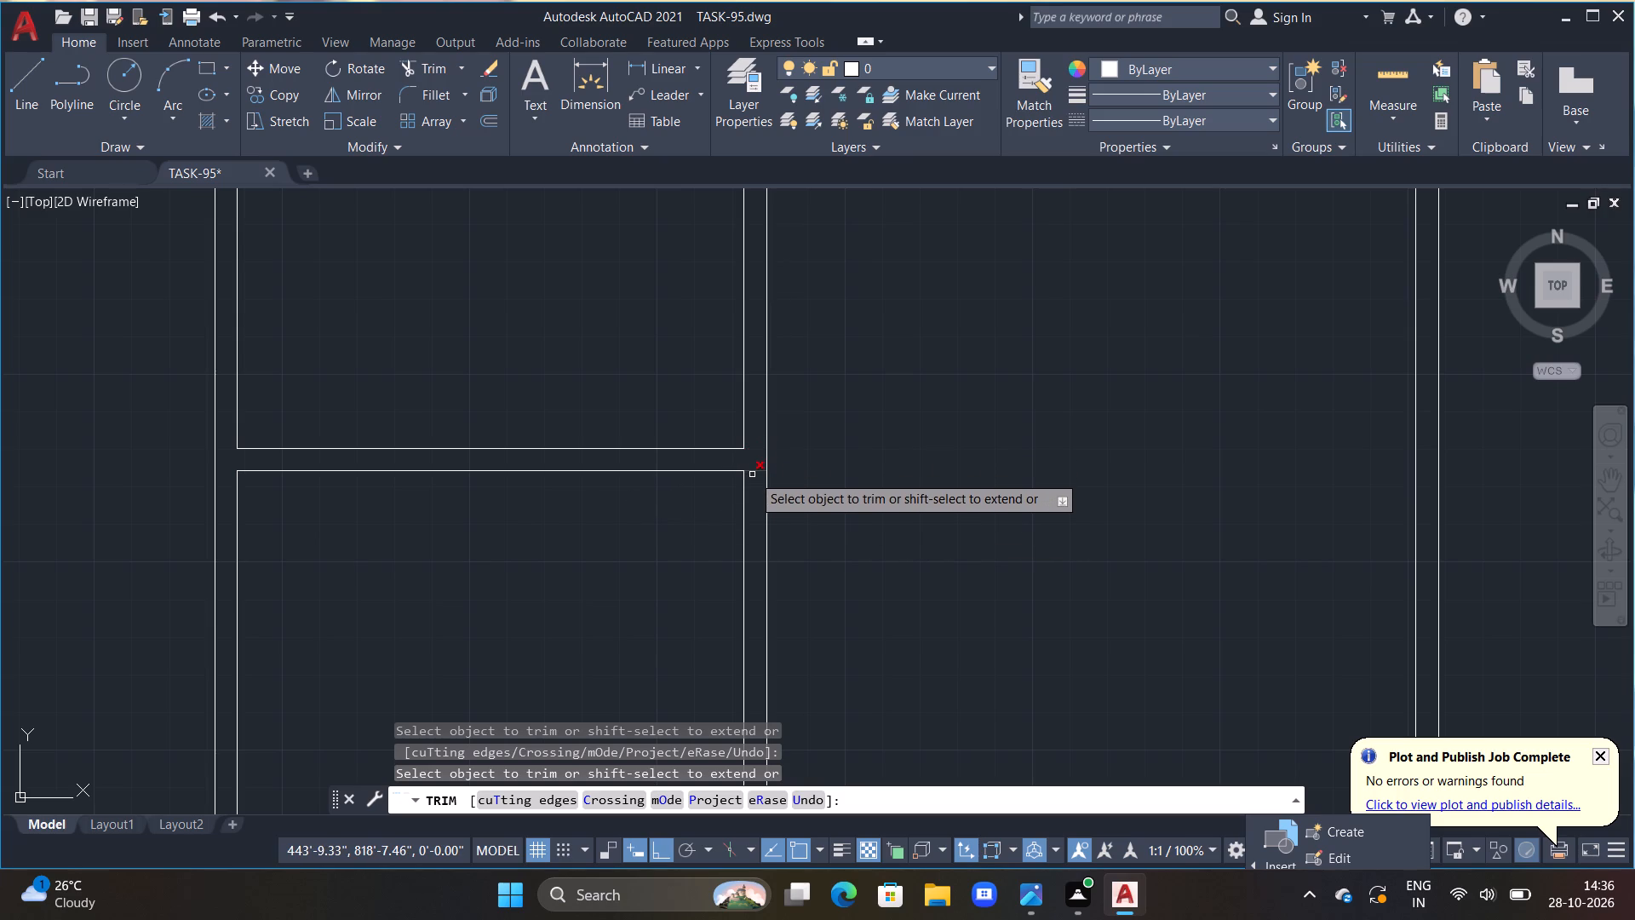
key(ctrl+z)
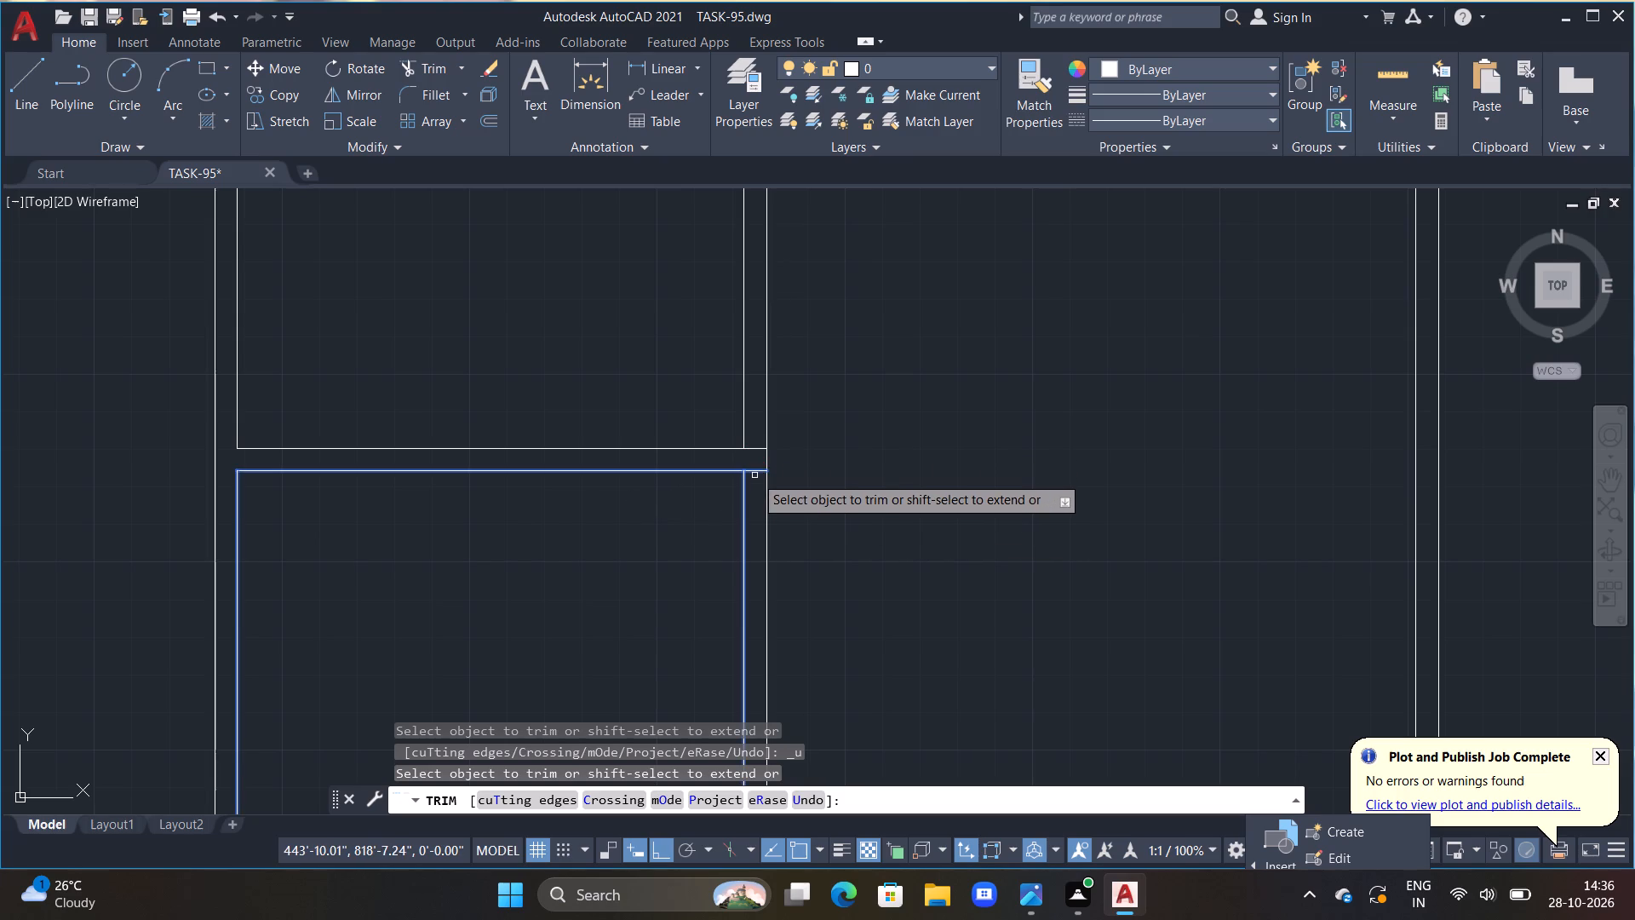
click(764, 463)
key(Escape)
key(Escape)
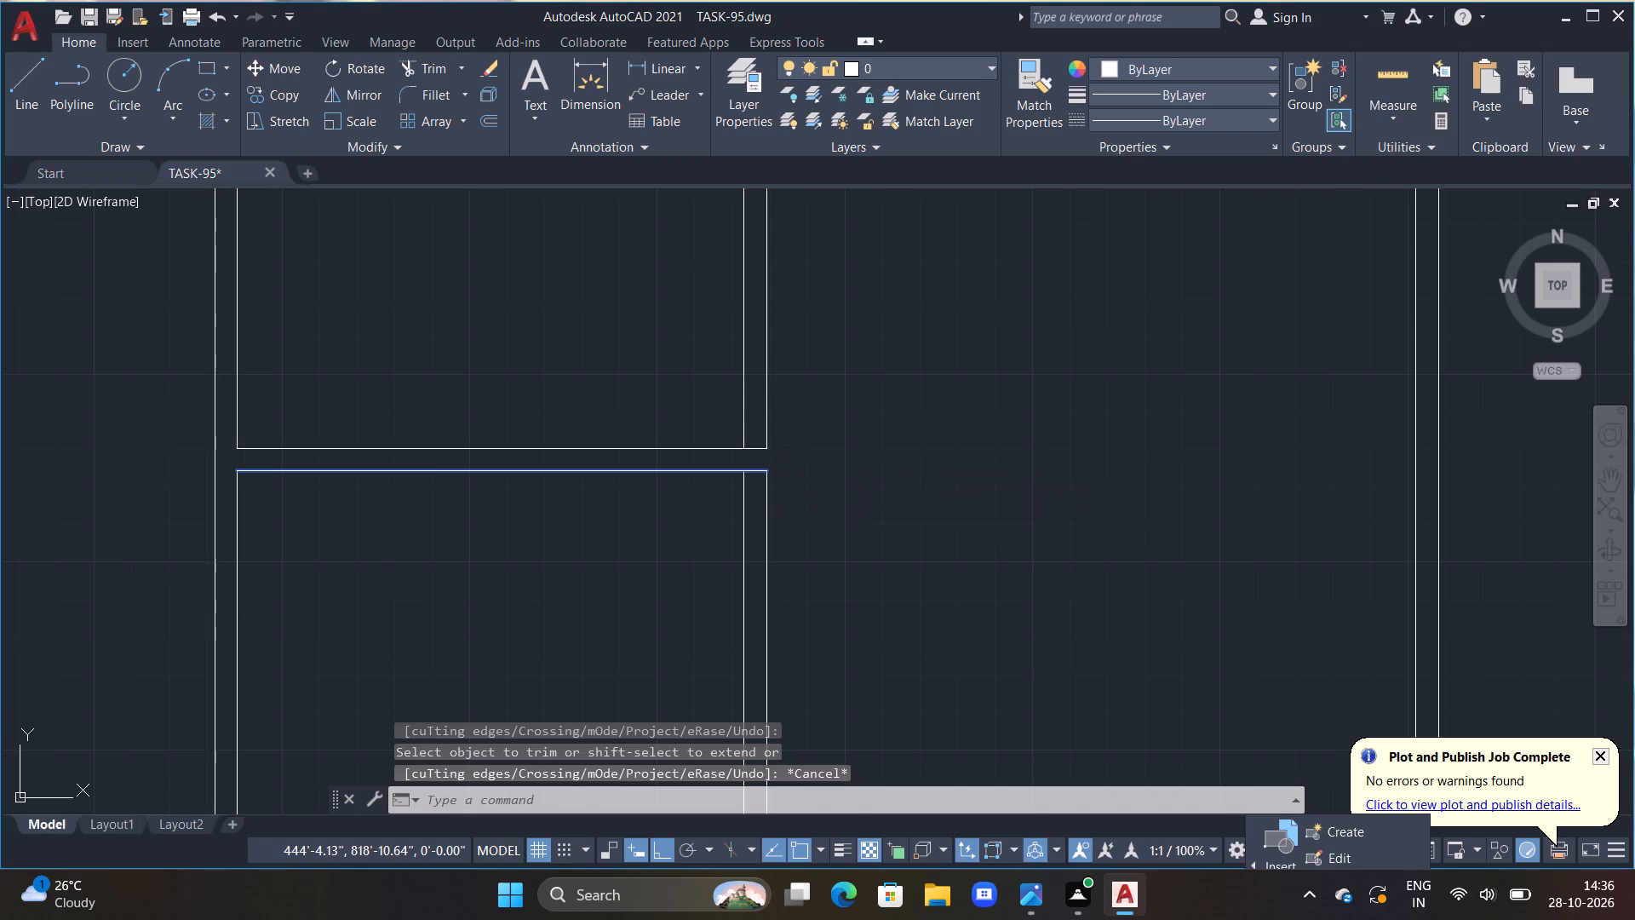
Extend the second interior wall's right-hand line upward across the gap to close the 6" partition's right end.
scroll(777, 463, down, 1)
key(Escape)
key(Escape)
key(Escape)
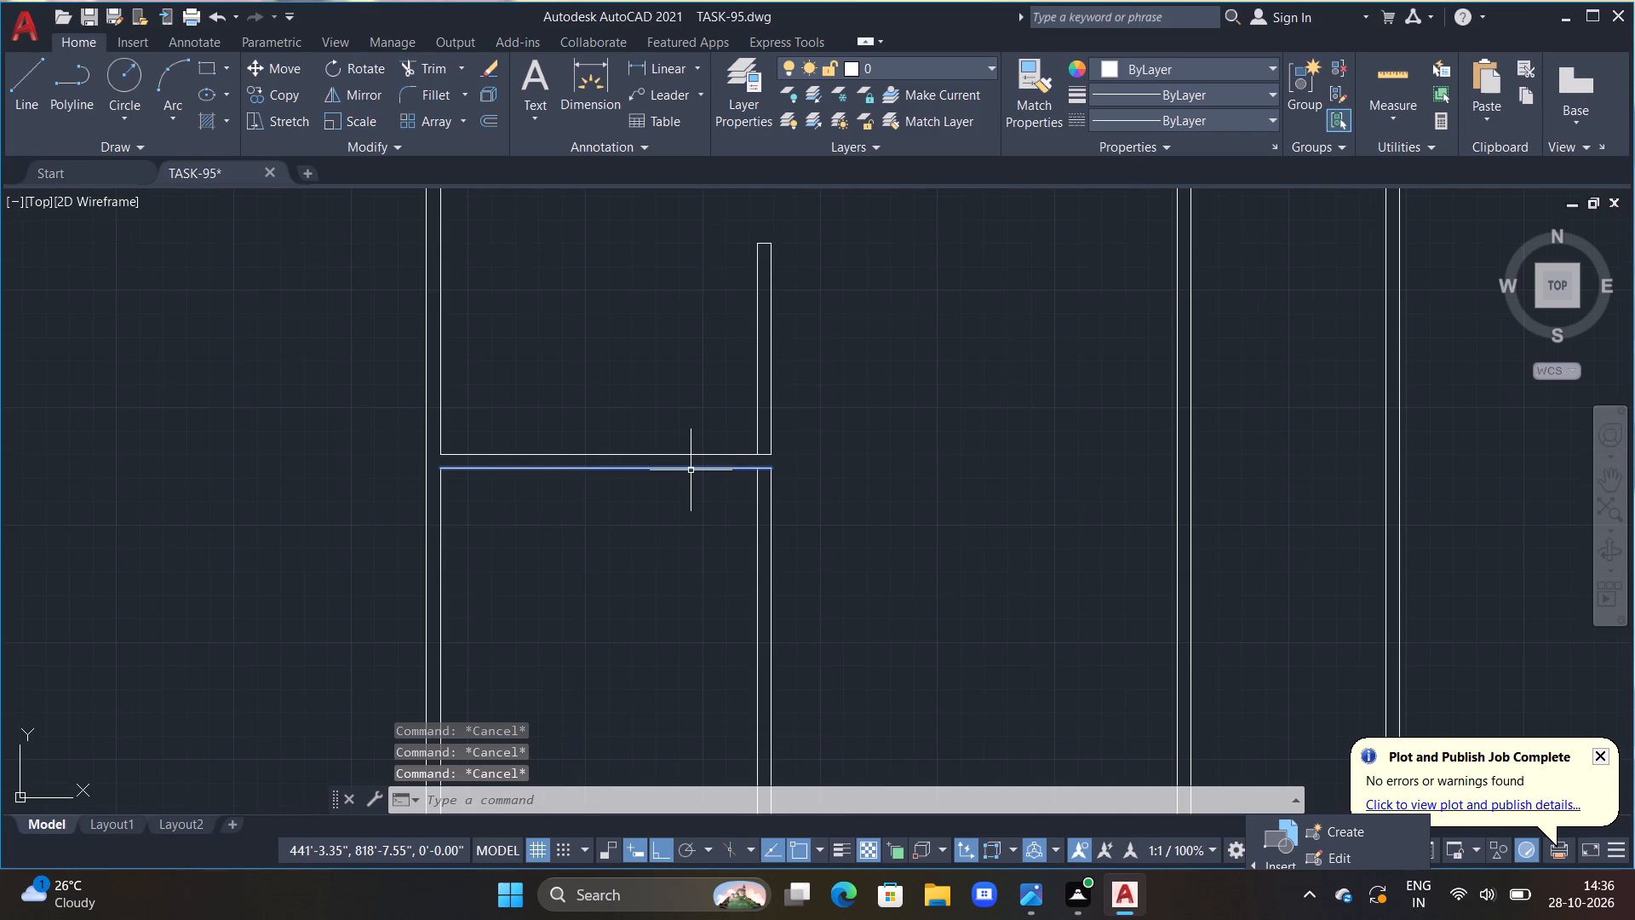
click(691, 470)
key(Escape)
scroll(734, 477, down, 2)
middle_drag(816, 479, 731, 383)
scroll(685, 446, up, 1)
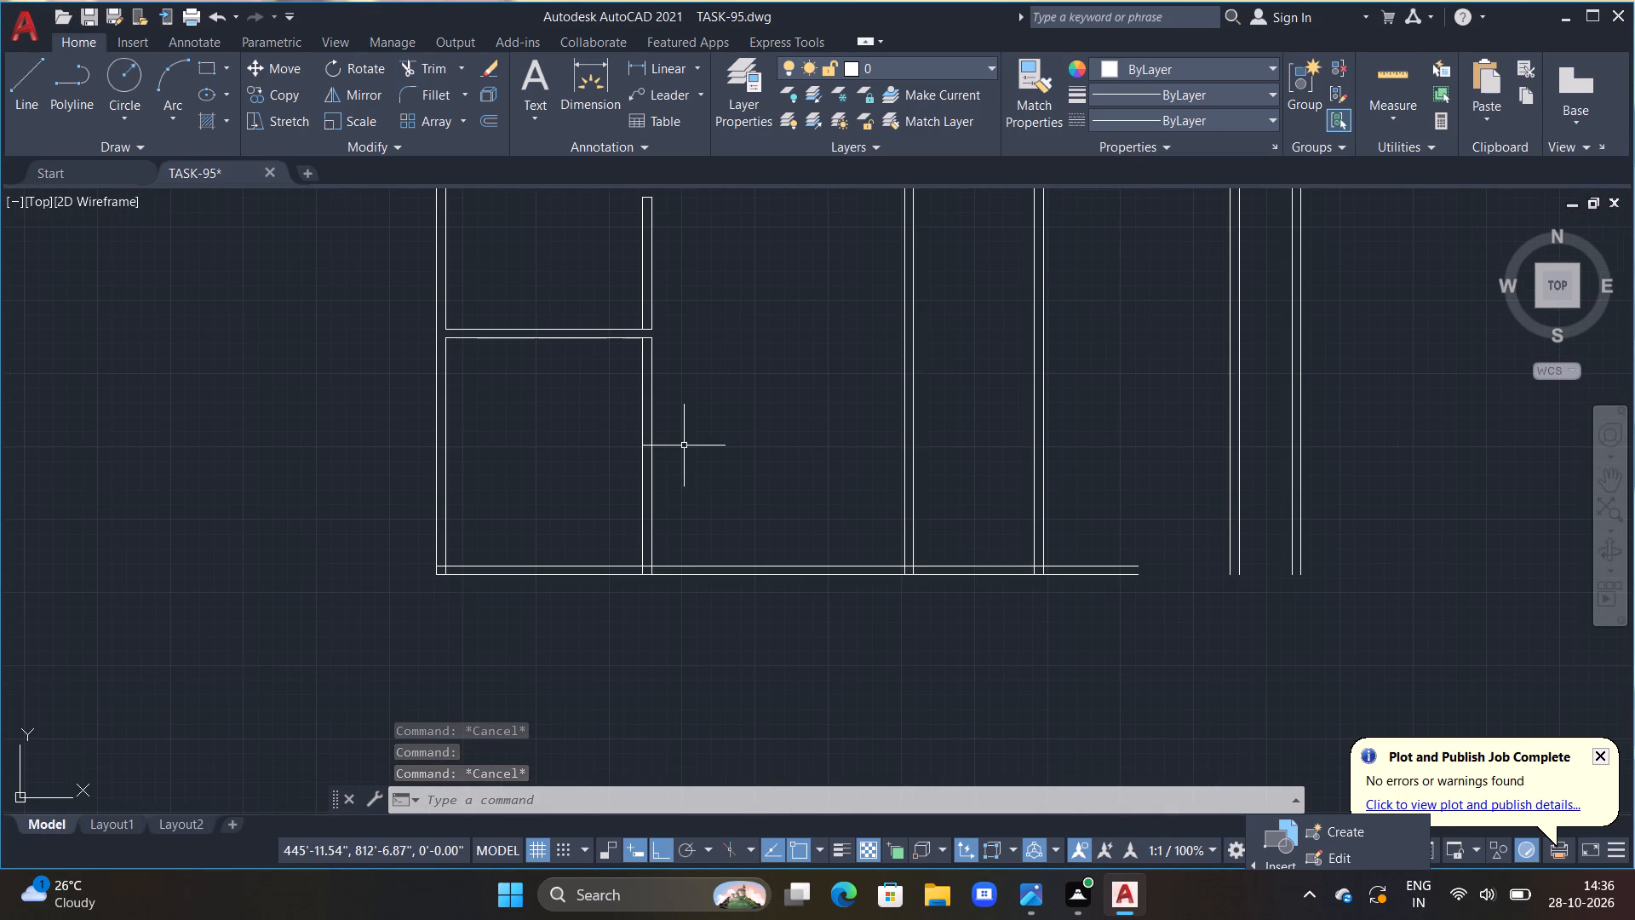
middle_drag(678, 377, 685, 388)
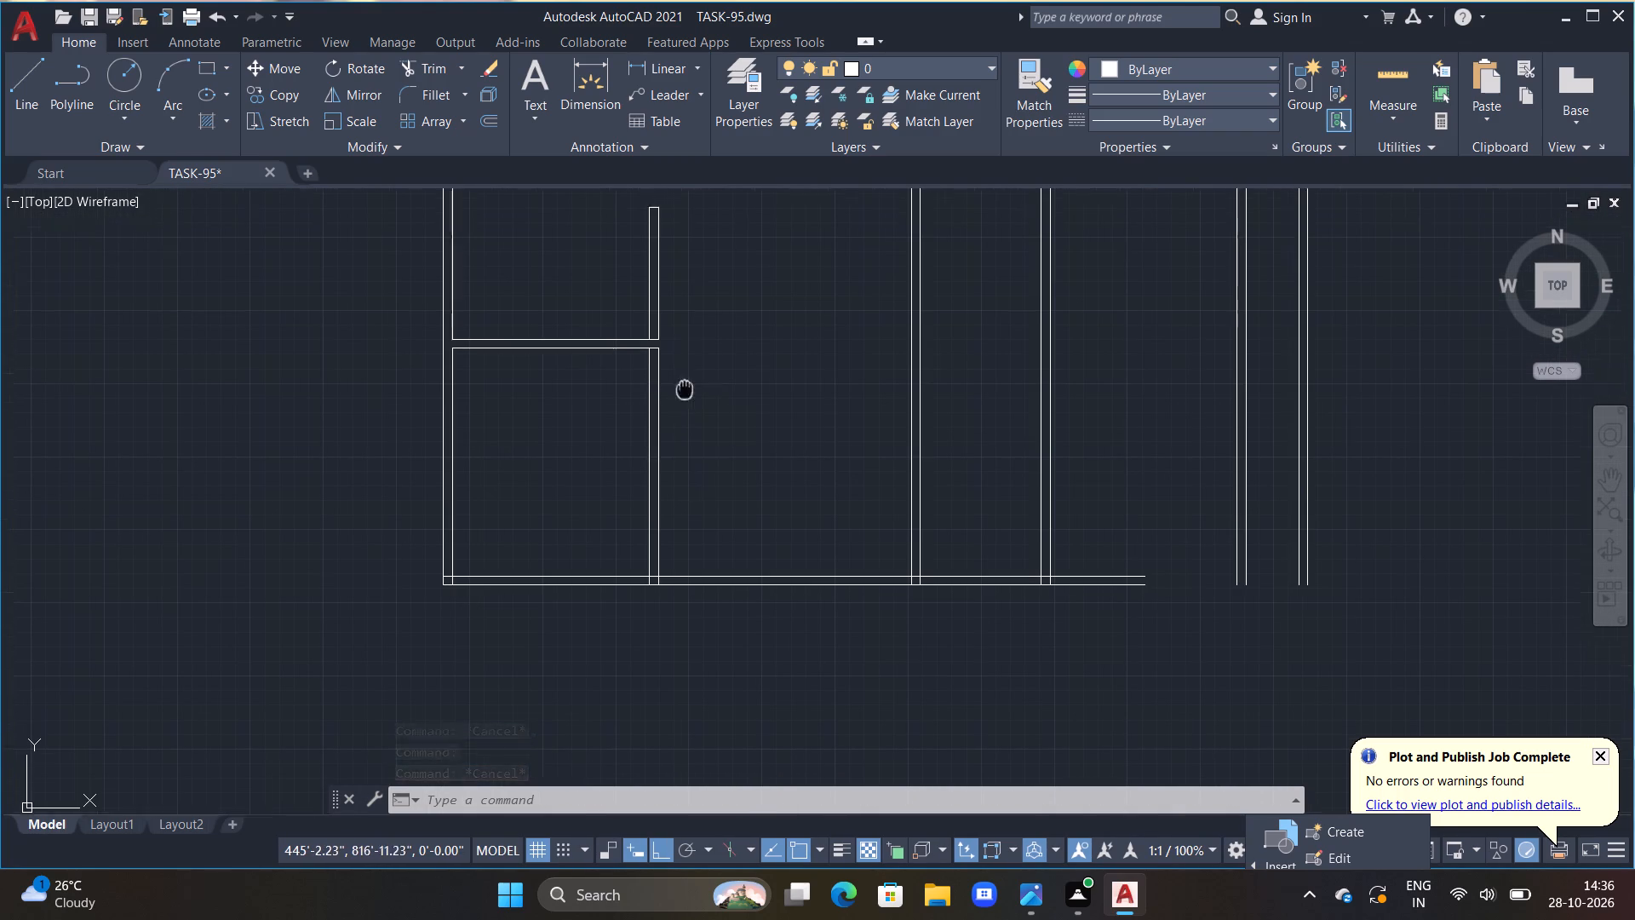
middle_drag(685, 388, 731, 507)
scroll(726, 492, up, 1)
text(EX)
key(space)
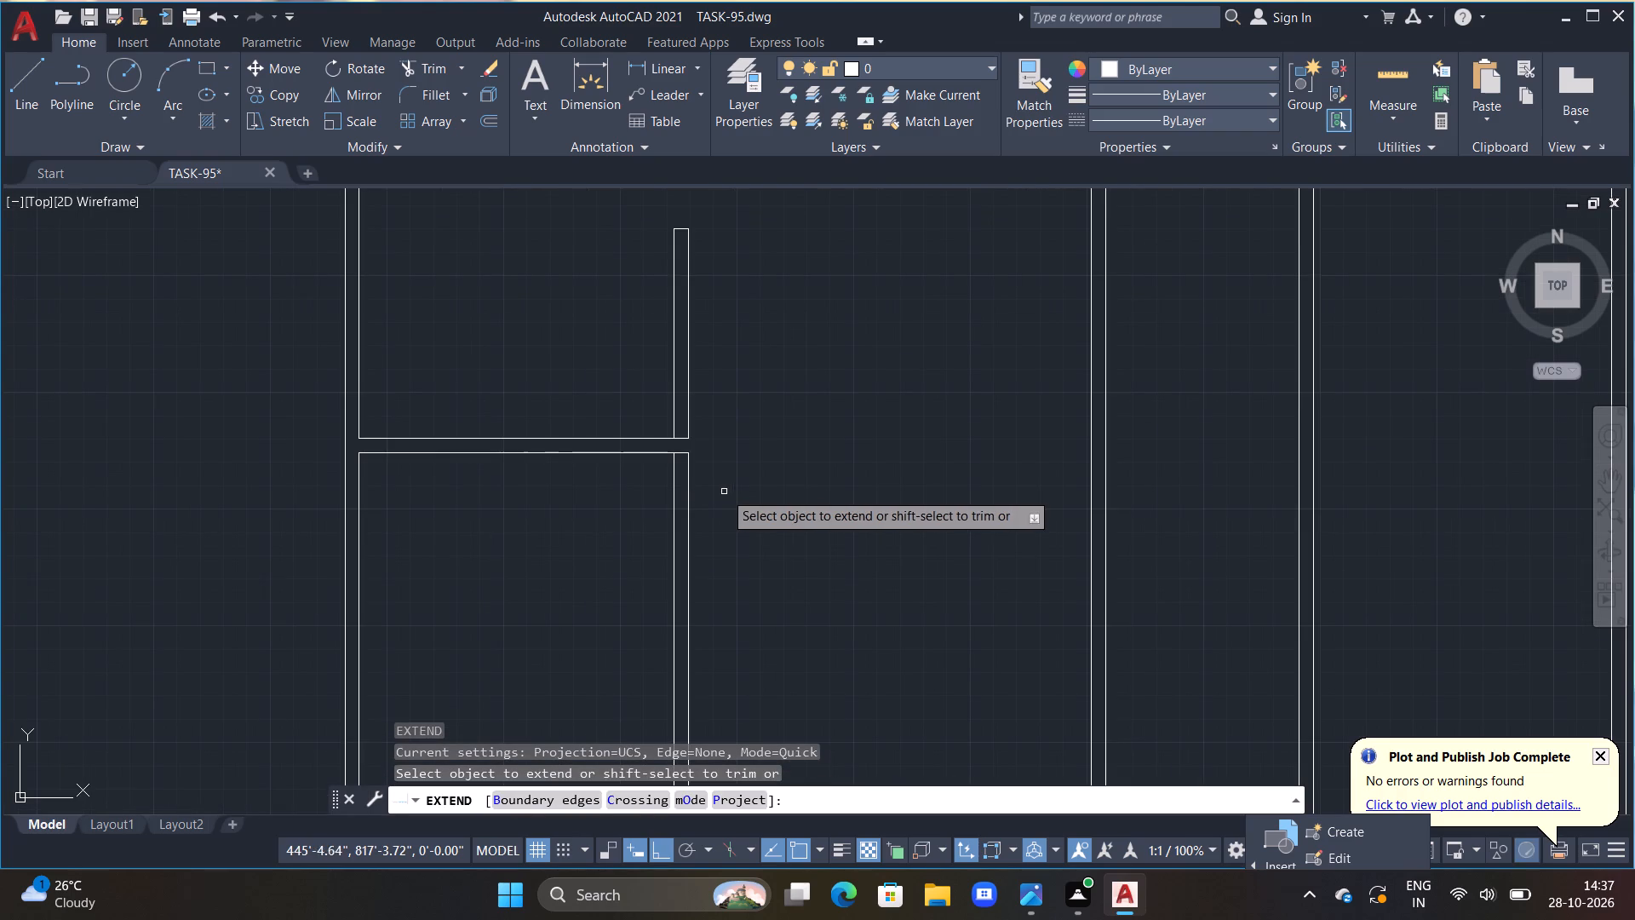
click(690, 474)
key(Escape)
scroll(695, 480, down, 2)
key(Escape)
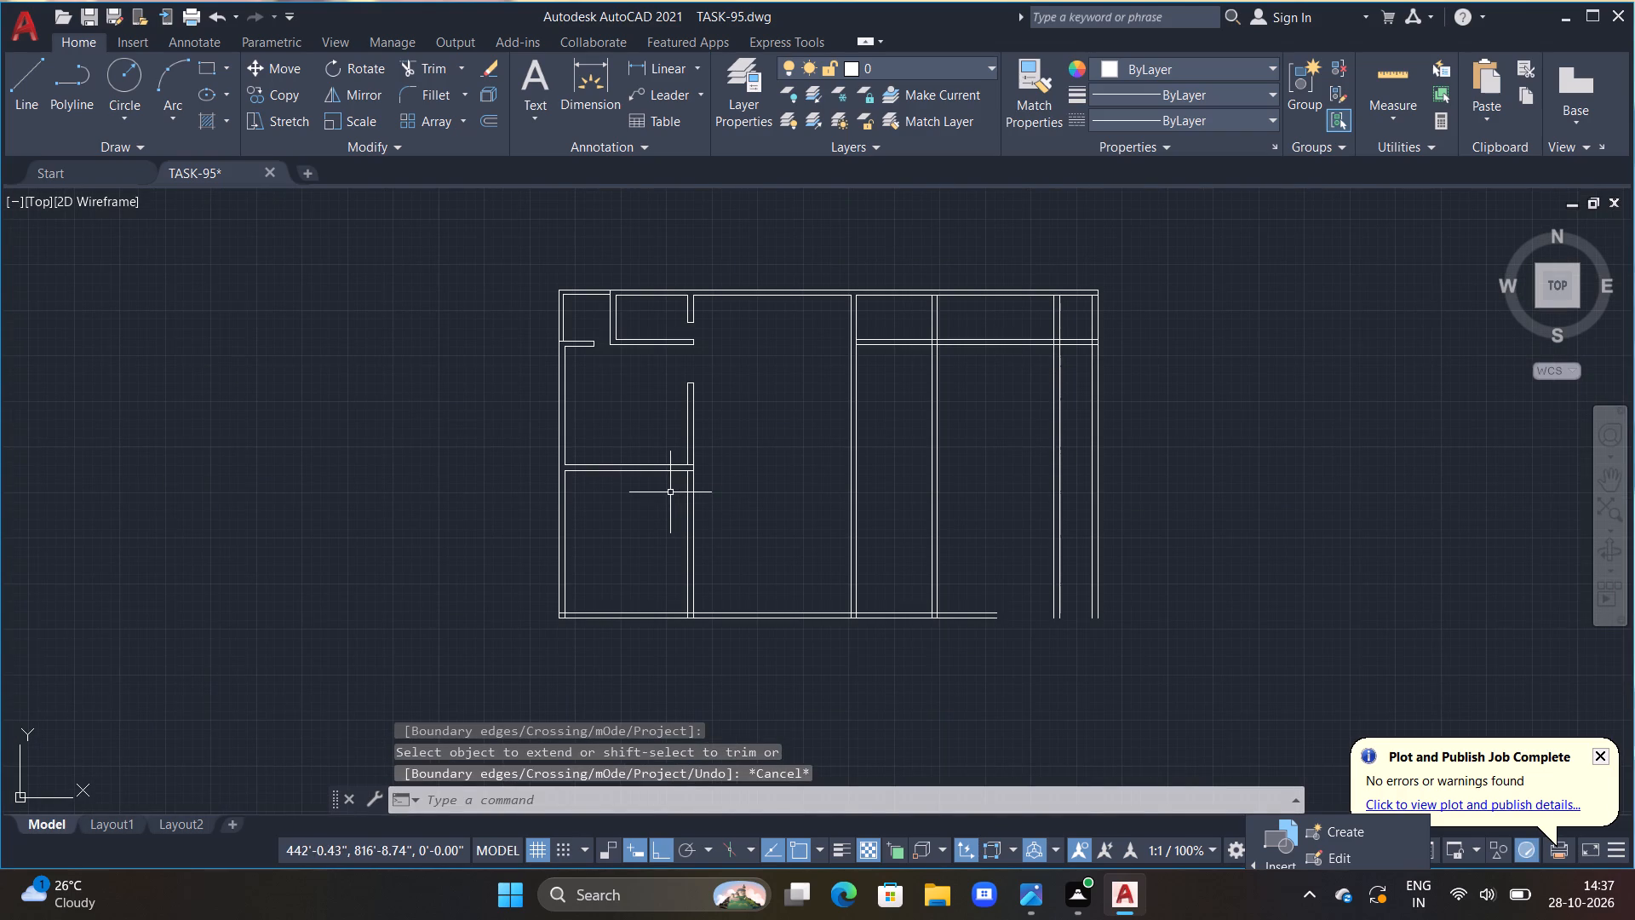
Offset the 6" partition's lower line 11' downward, and offset that new line 6" downward to form another partition wall.
key(Escape)
middle_drag(668, 493, 697, 421)
key(Escape)
middle_drag(671, 449, 701, 405)
key(Escape)
key(Escape)
scroll(701, 405, up, 1)
key(Escape)
middle_drag(707, 408, 735, 447)
key(Escape)
text(OFF 11')
key(Return)
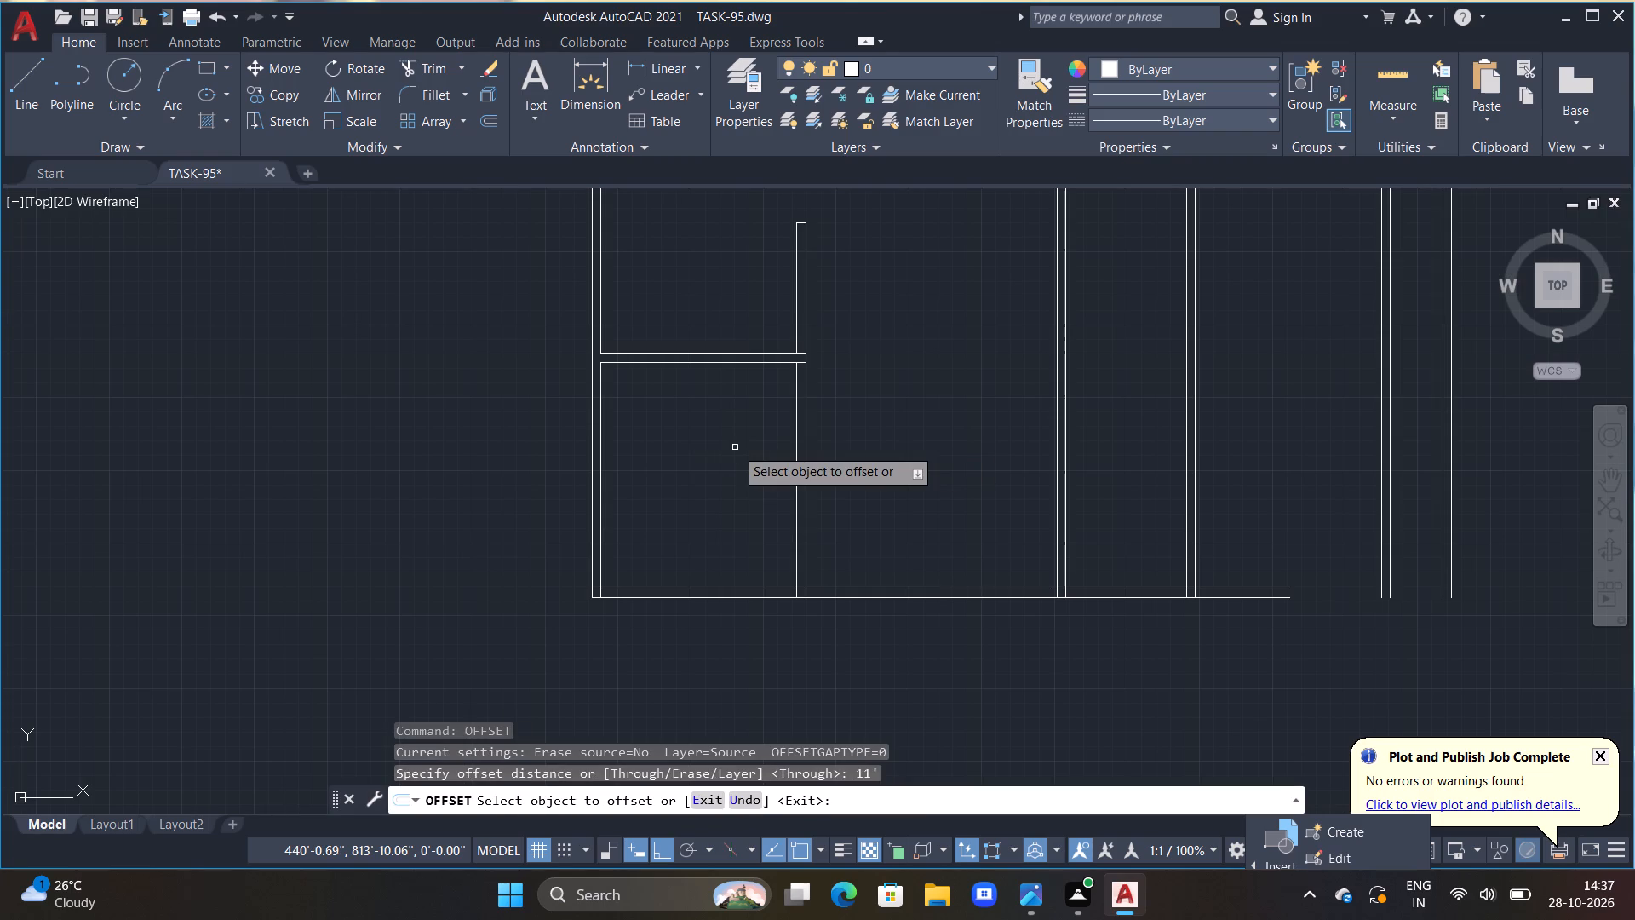
click(744, 365)
drag(744, 365, 743, 374)
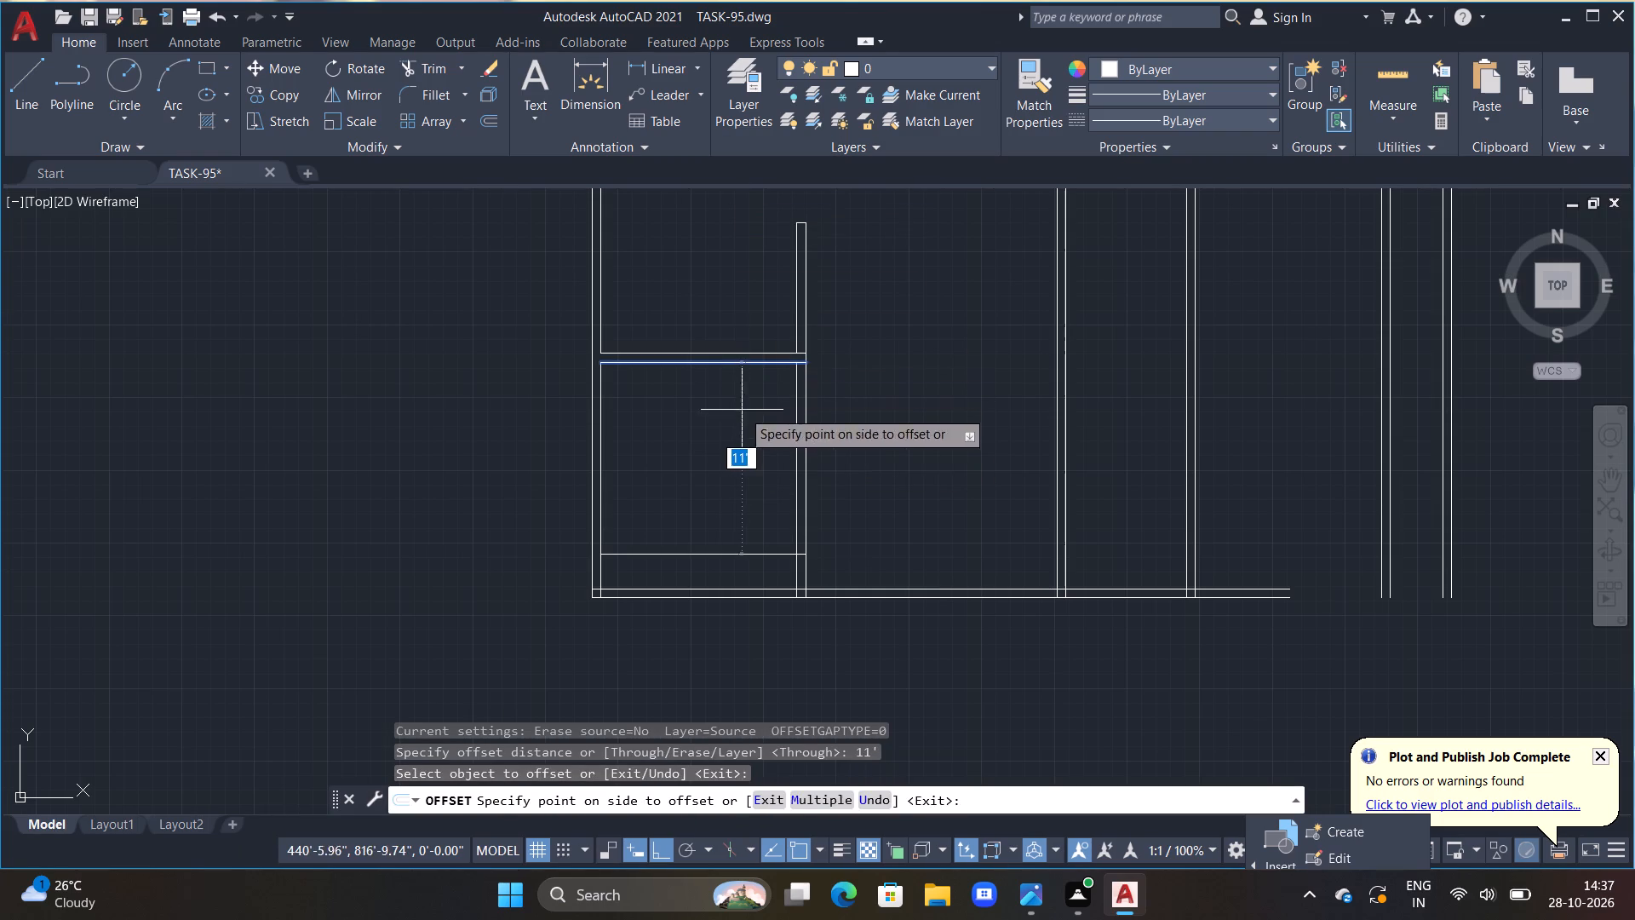
double_click(735, 476)
middle_drag(732, 466, 675, 326)
click(663, 416)
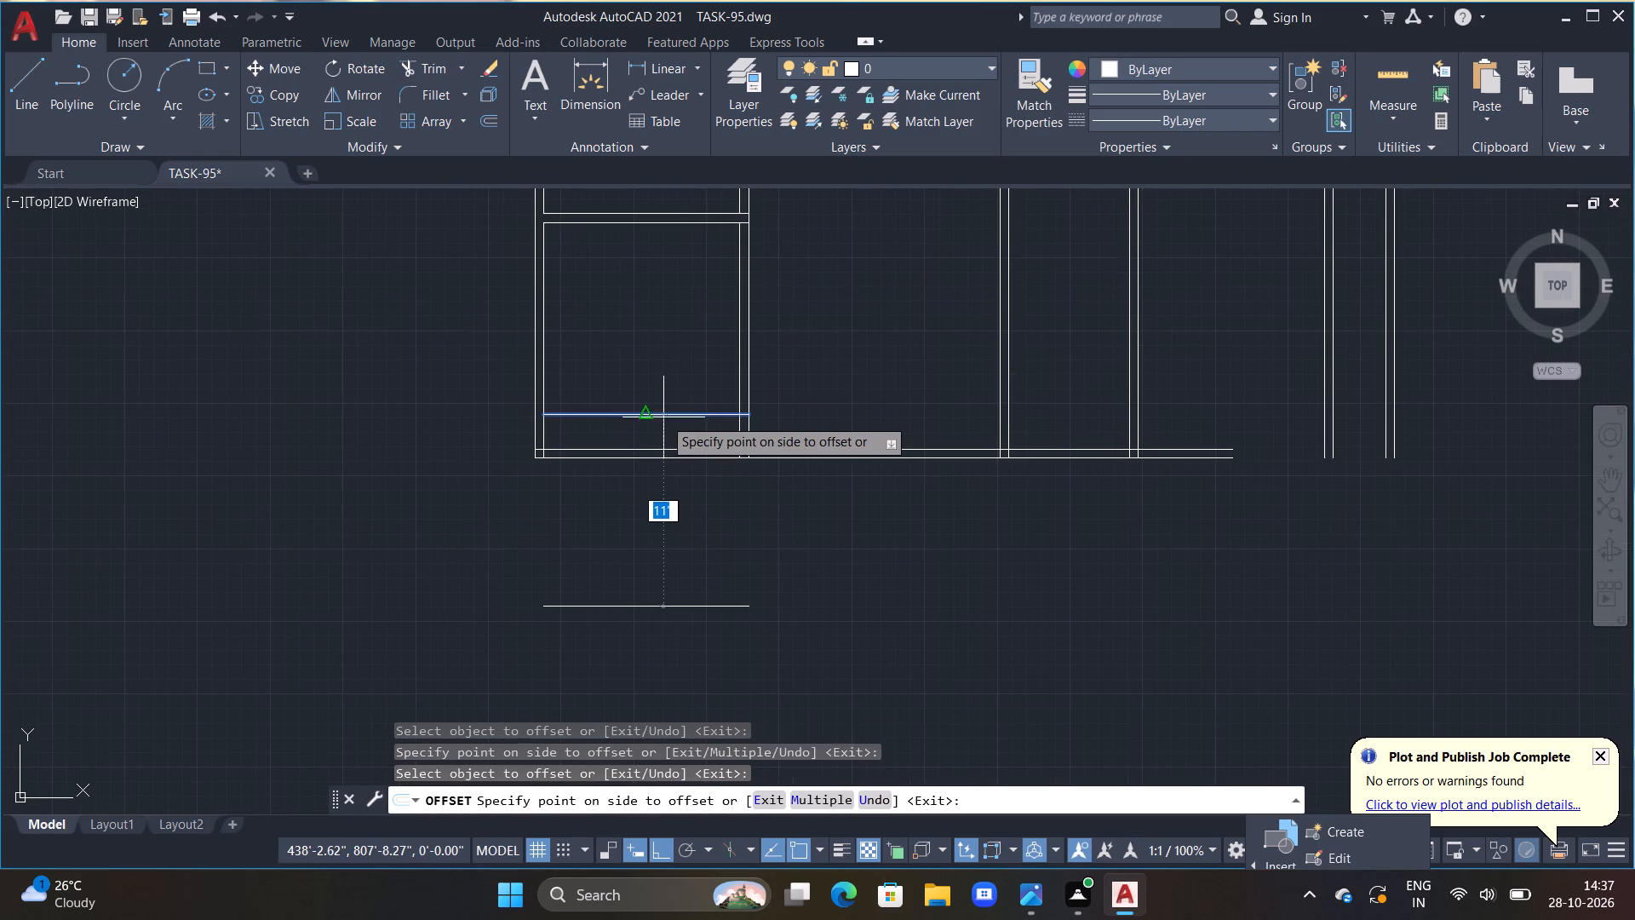
text(6")
key(Return)
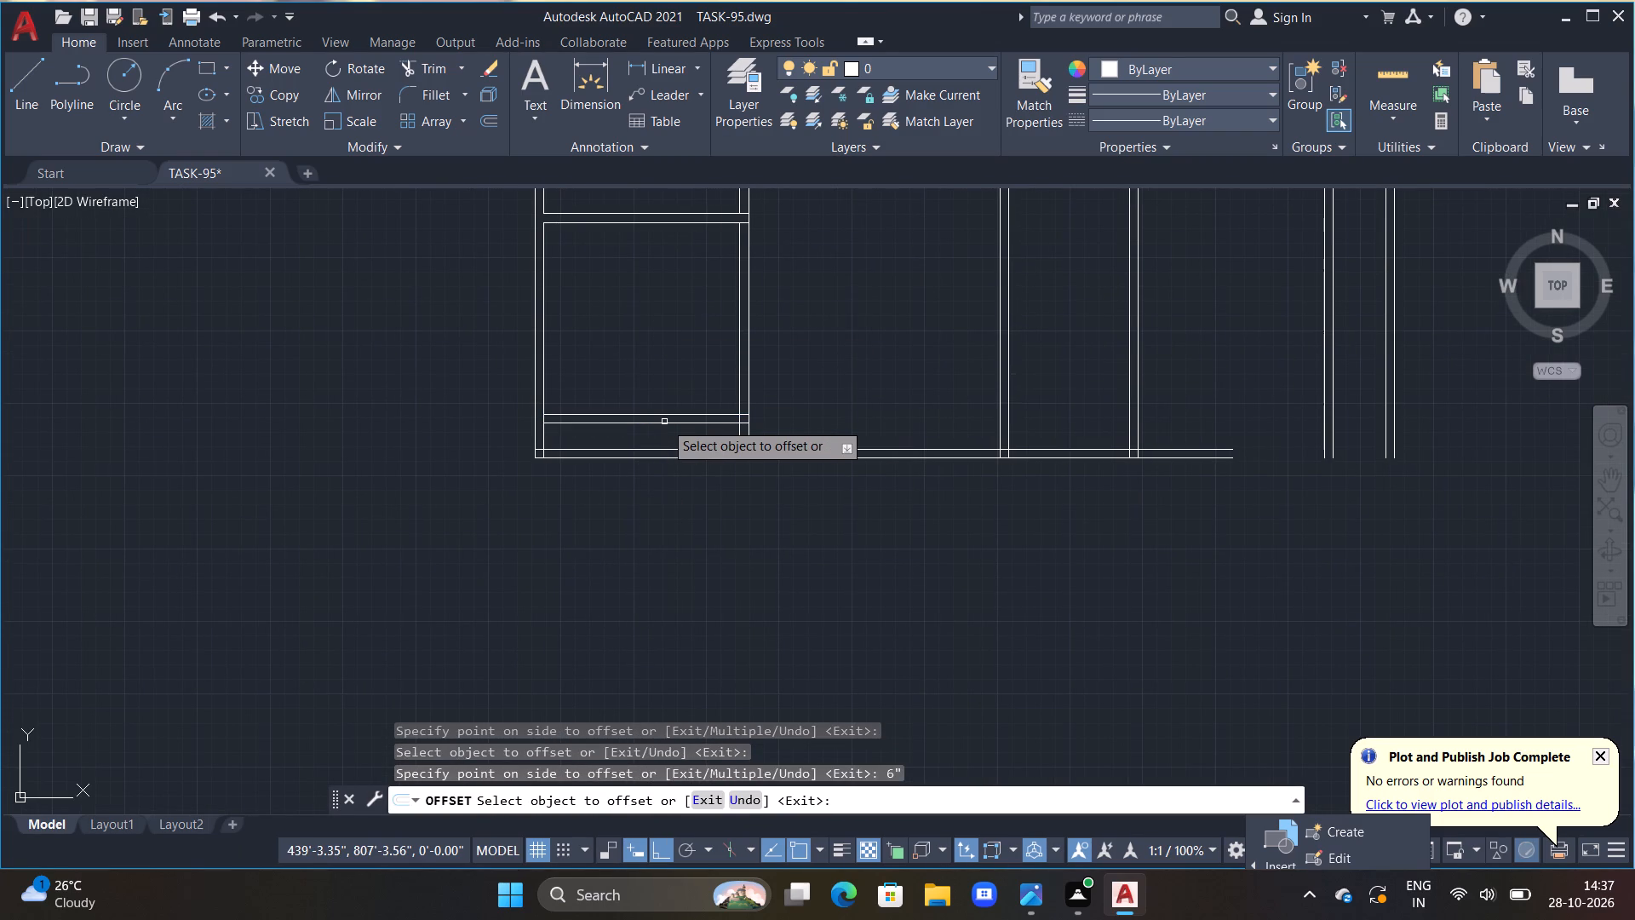
Extend both lines of the new lower partition to the left outer wall's outer line.
text(EX)
key(space)
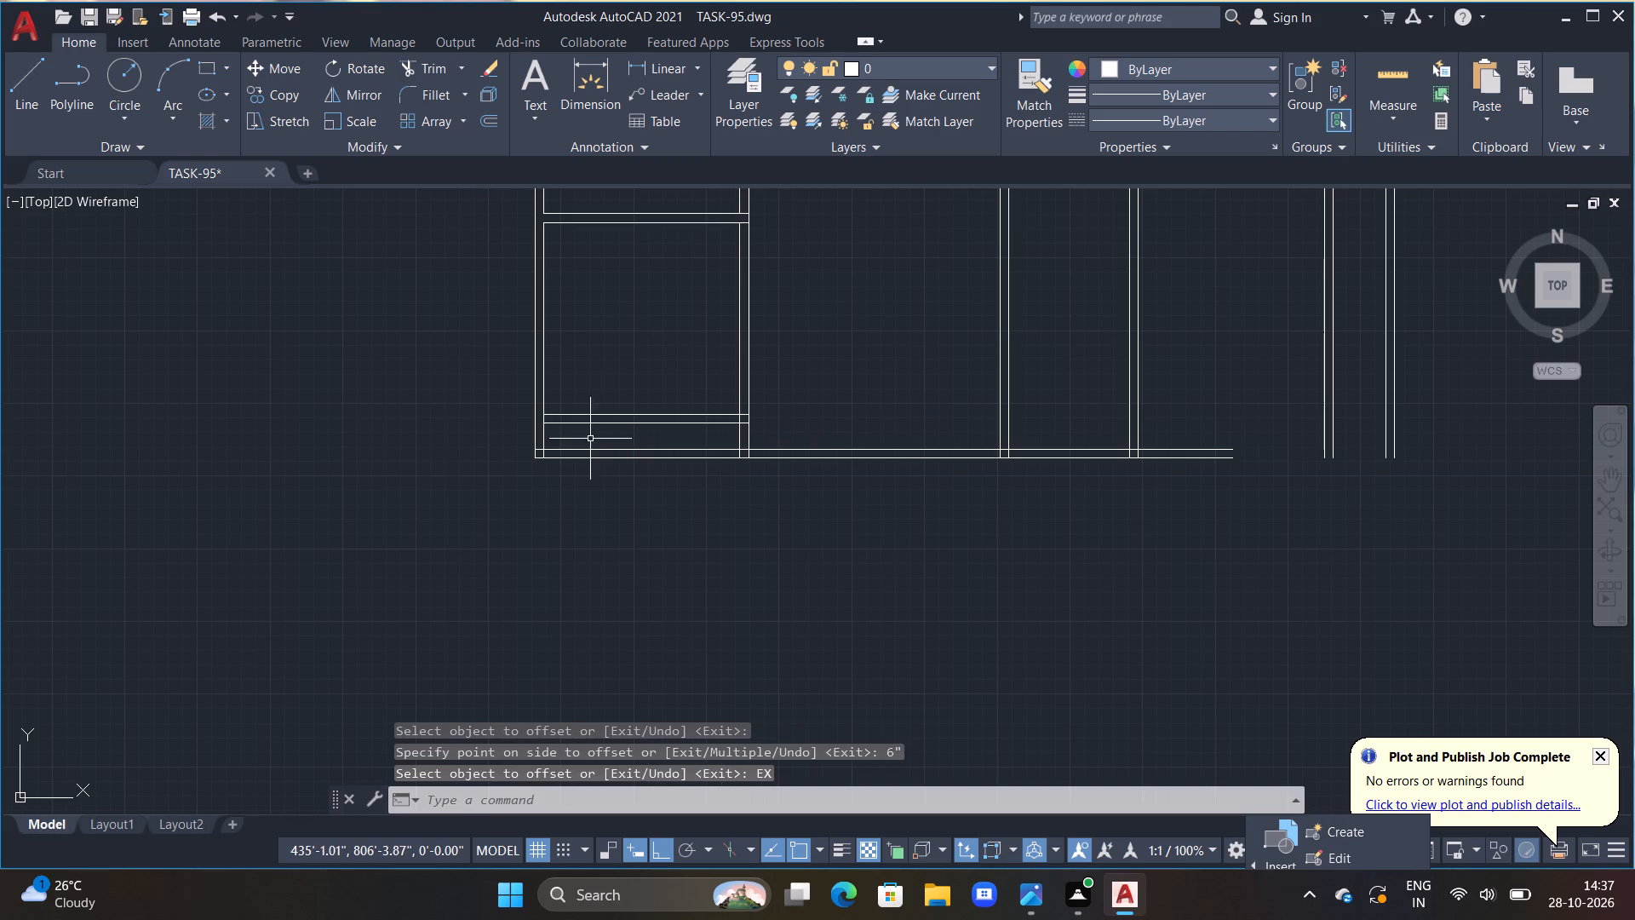
key(Escape)
key(Escape)
key(Escape)
key(Escape)
key(Escape)
key(Escape)
key(Escape)
key(Escape)
key(Escape)
key(Escape)
key(Escape)
text(EX)
key(space)
click(576, 424)
click(565, 413)
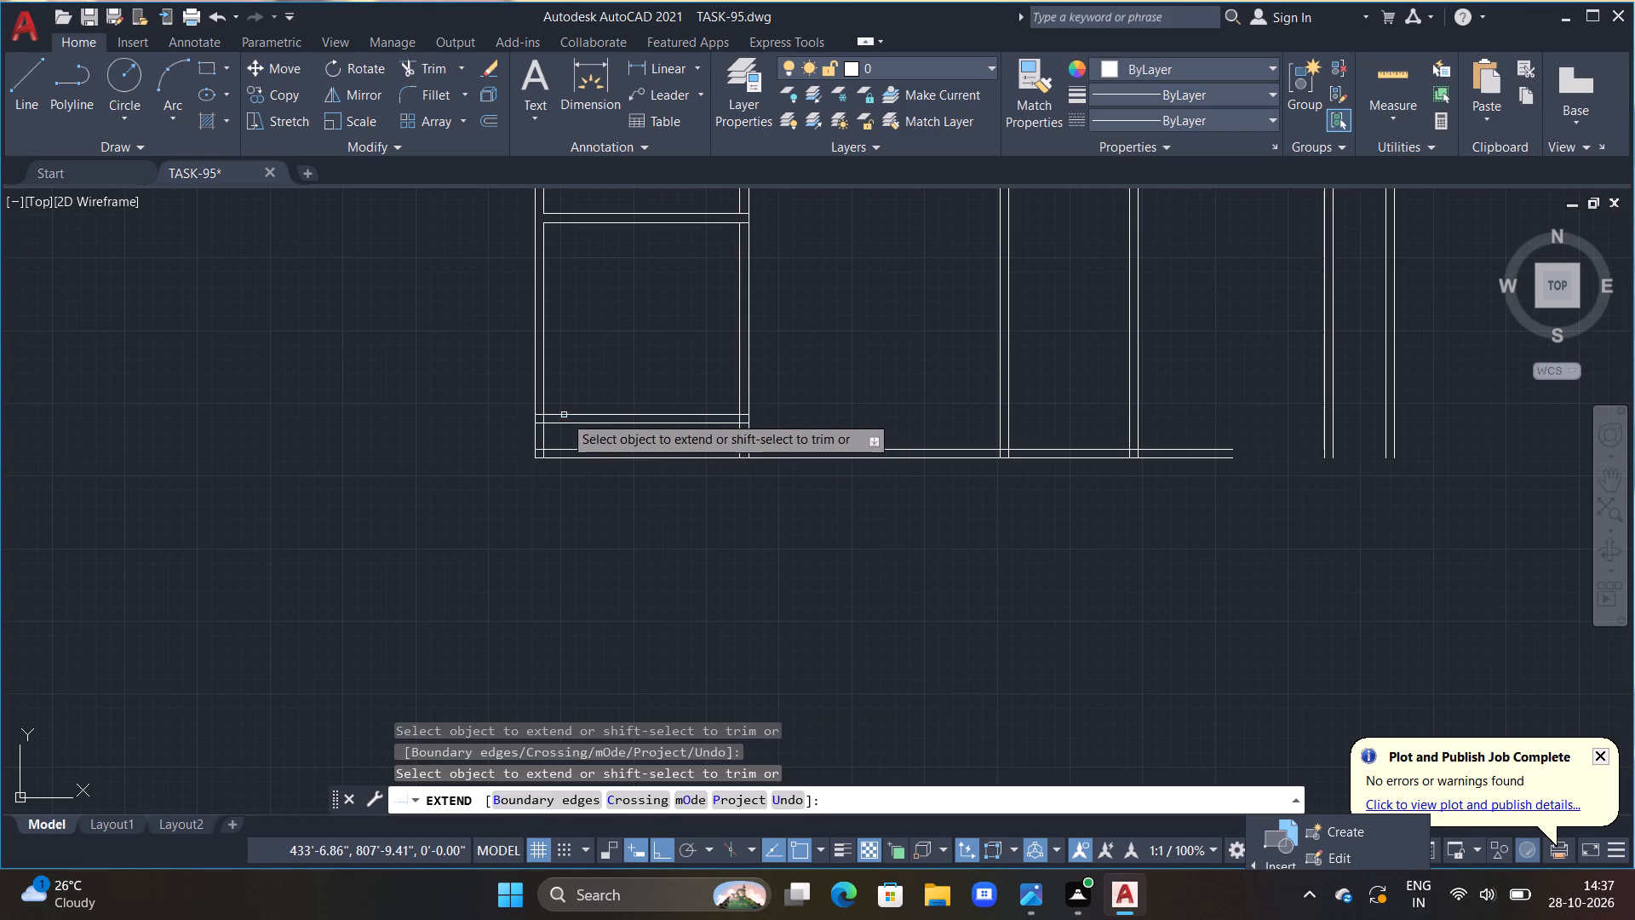
middle_drag(527, 476, 433, 474)
key(Escape)
key(Escape)
key(Escape)
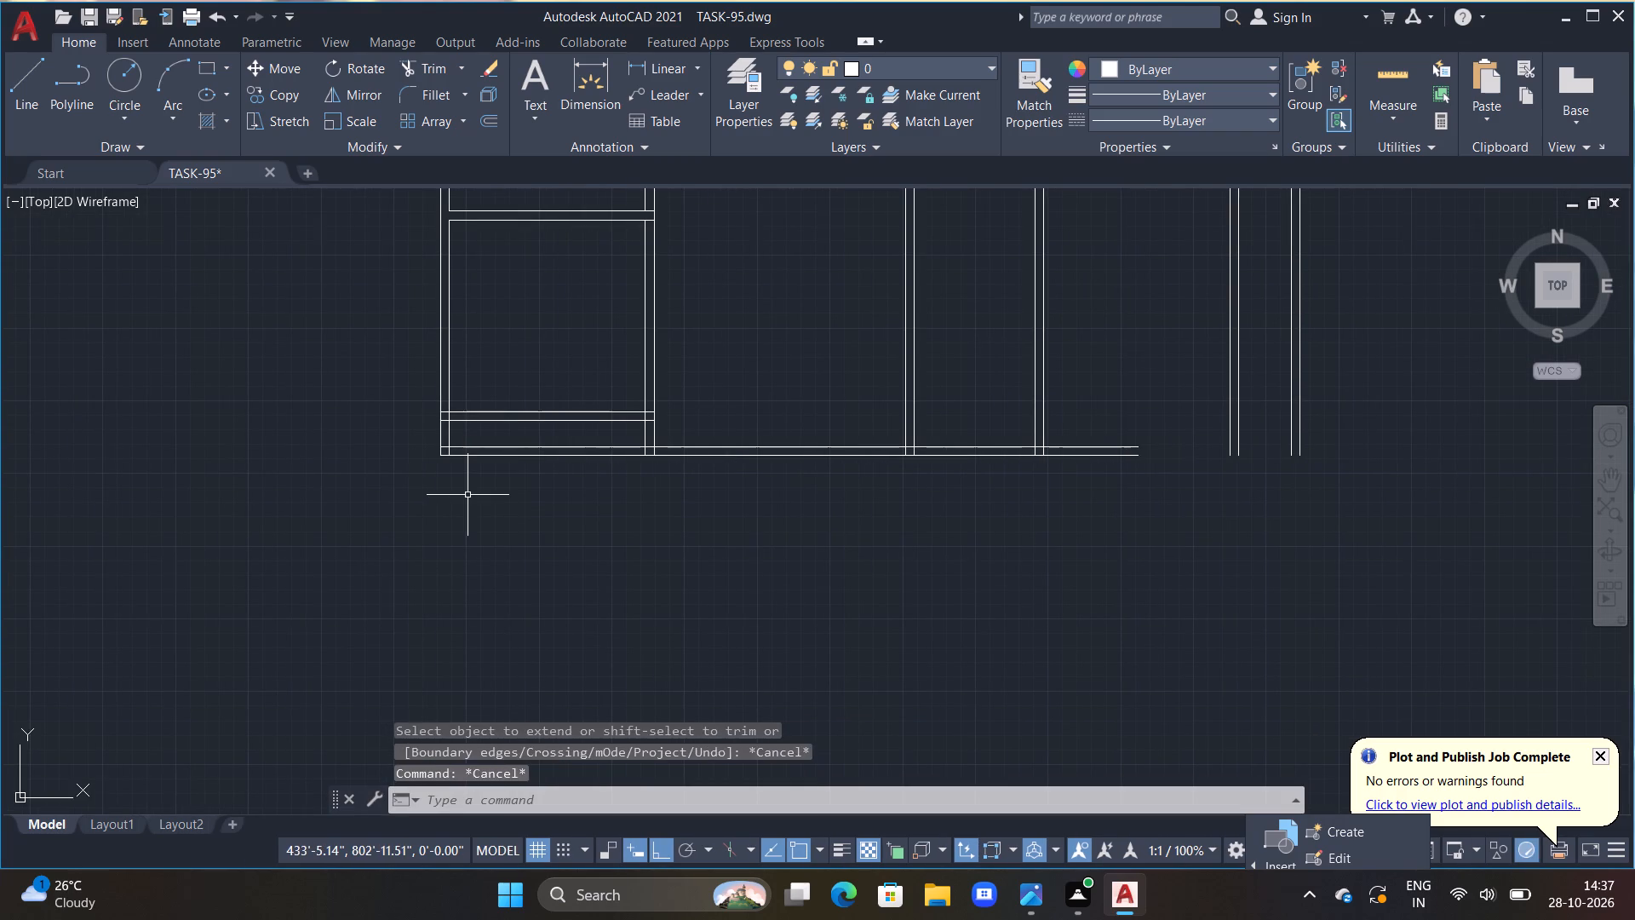
Trim away both bottom wall lines from the left outer wall to their right ends, keeping only the pieces inside the interior walls.
text(TR)
key(space)
drag(493, 439, 483, 502)
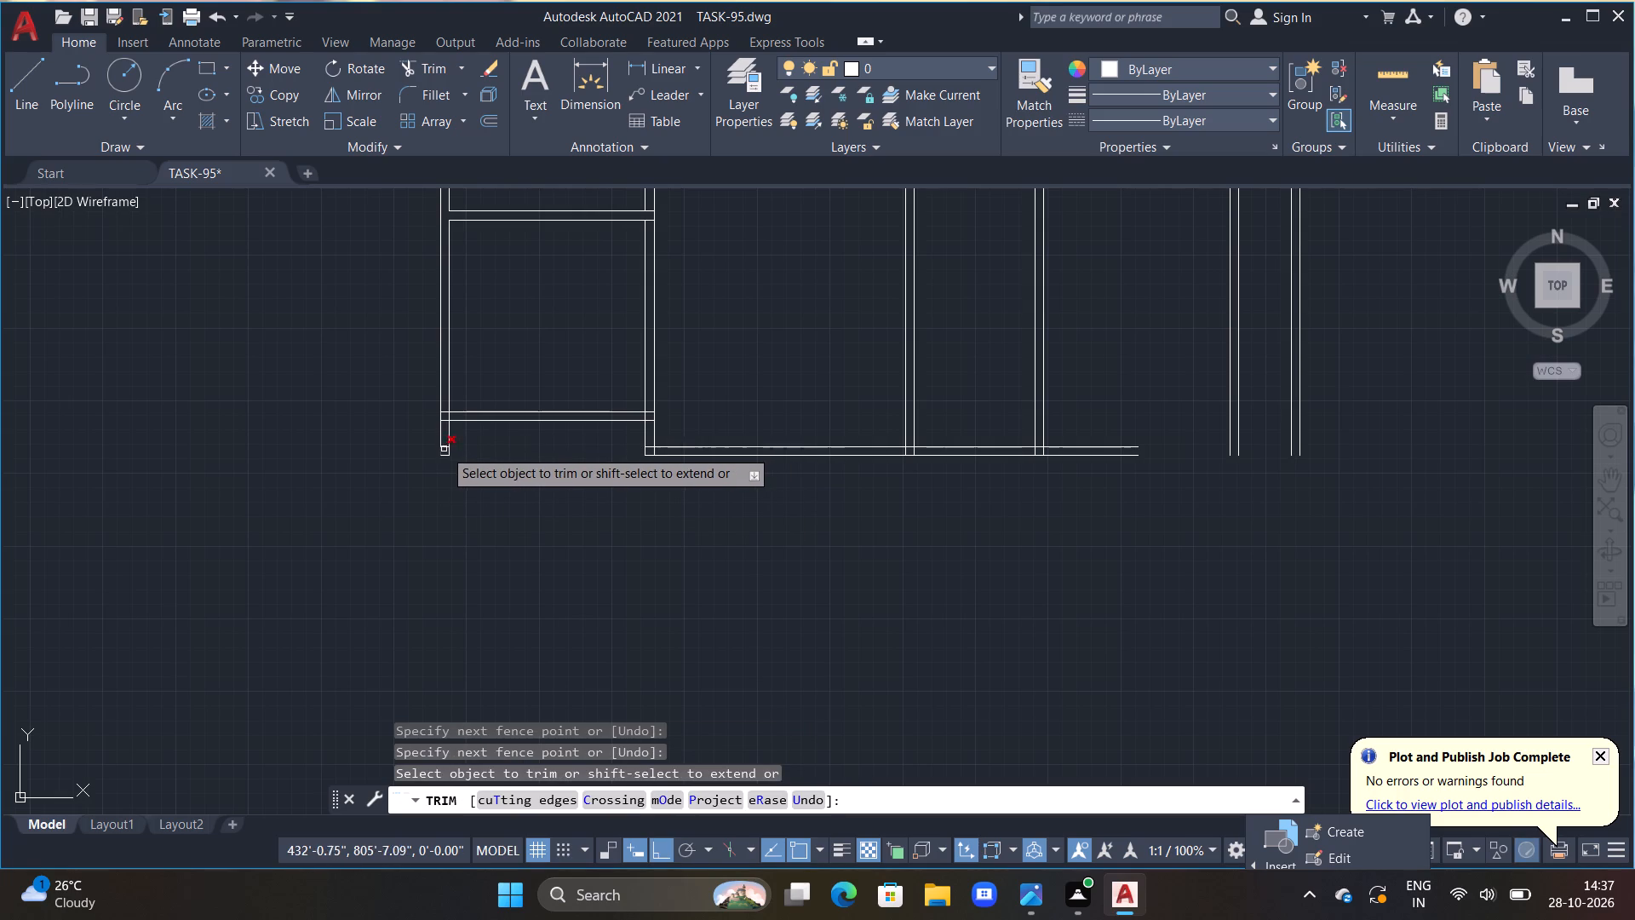
double_click(445, 447)
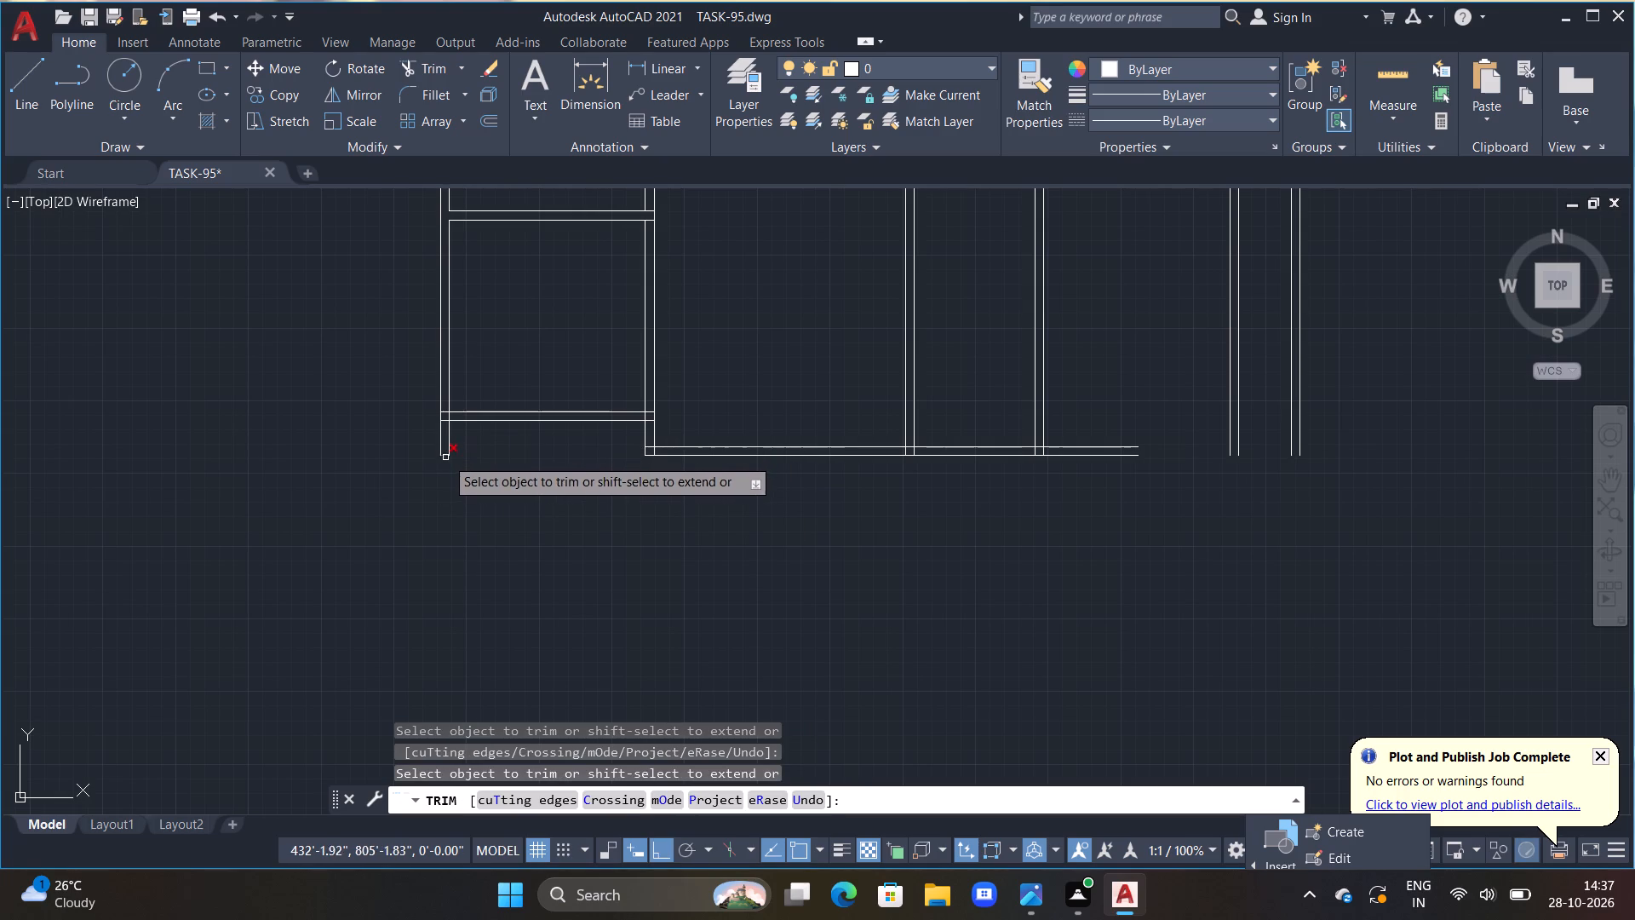
drag(445, 455, 444, 486)
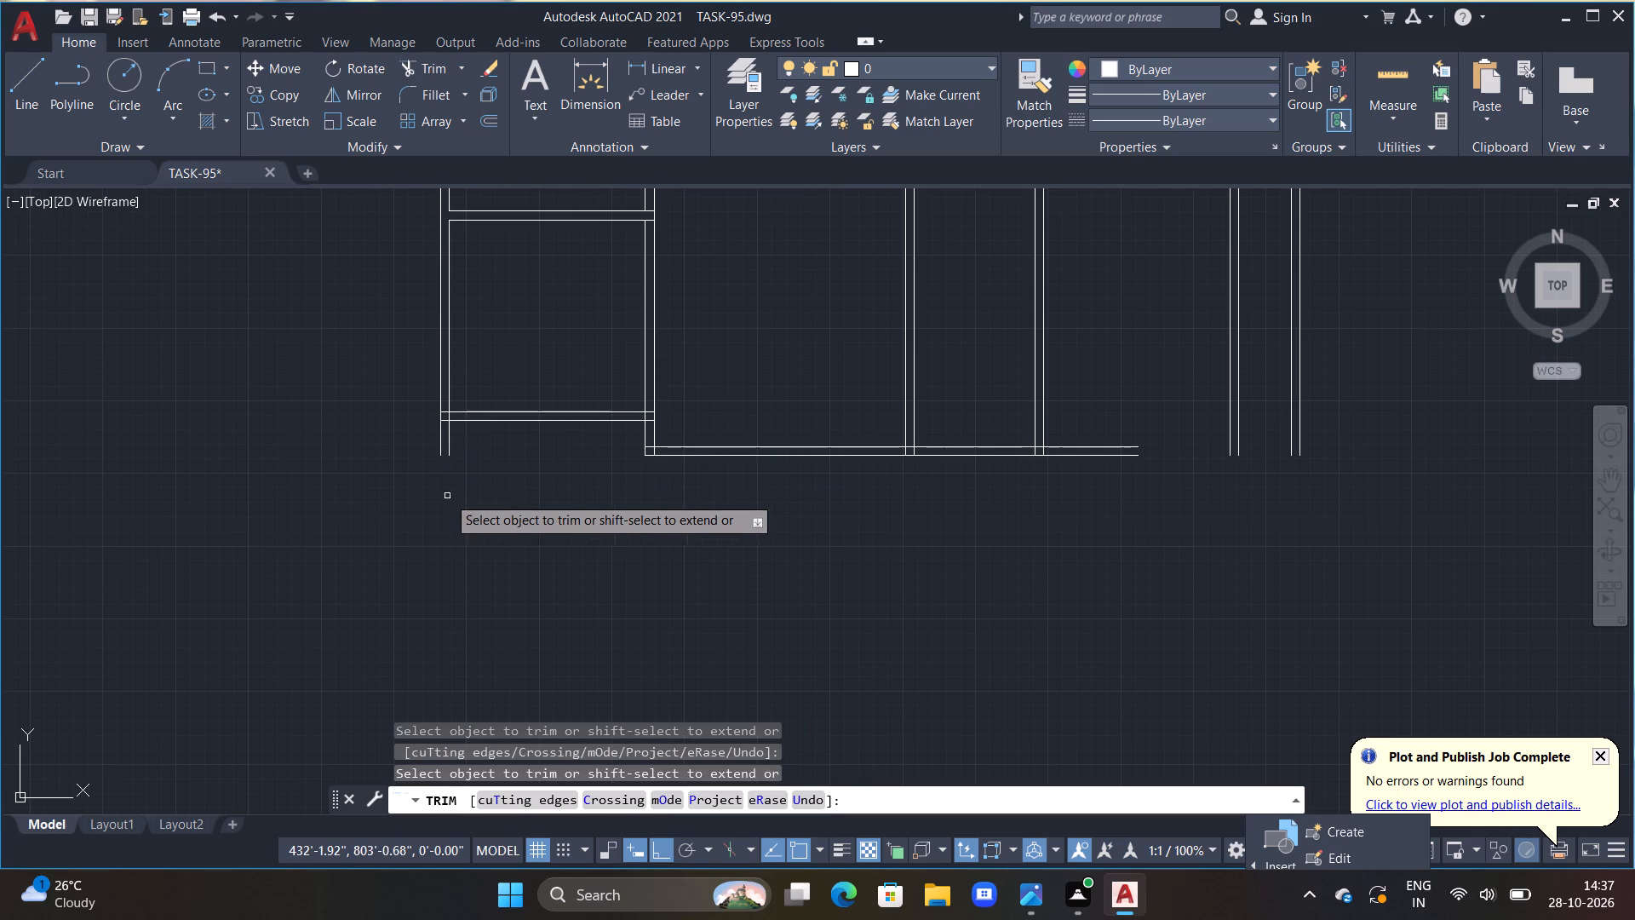
middle_drag(616, 501, 95, 396)
scroll(123, 410, down, 2)
middle_drag(134, 410, 190, 410)
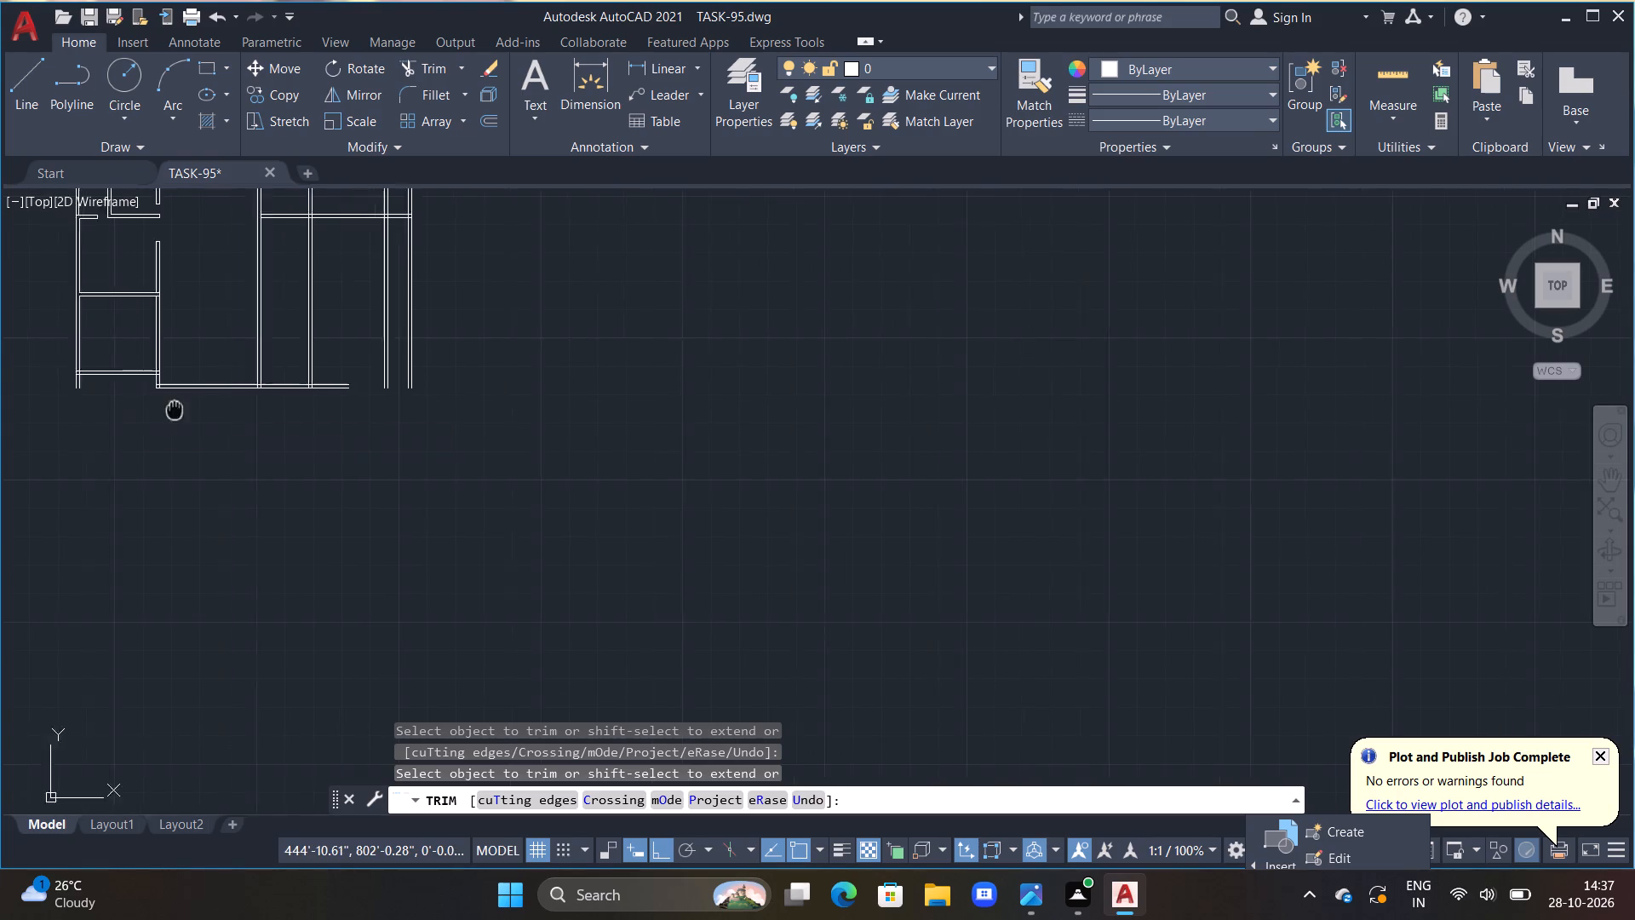
middle_drag(190, 410, 496, 410)
drag(524, 363, 529, 466)
drag(617, 373, 617, 452)
drag(655, 377, 656, 457)
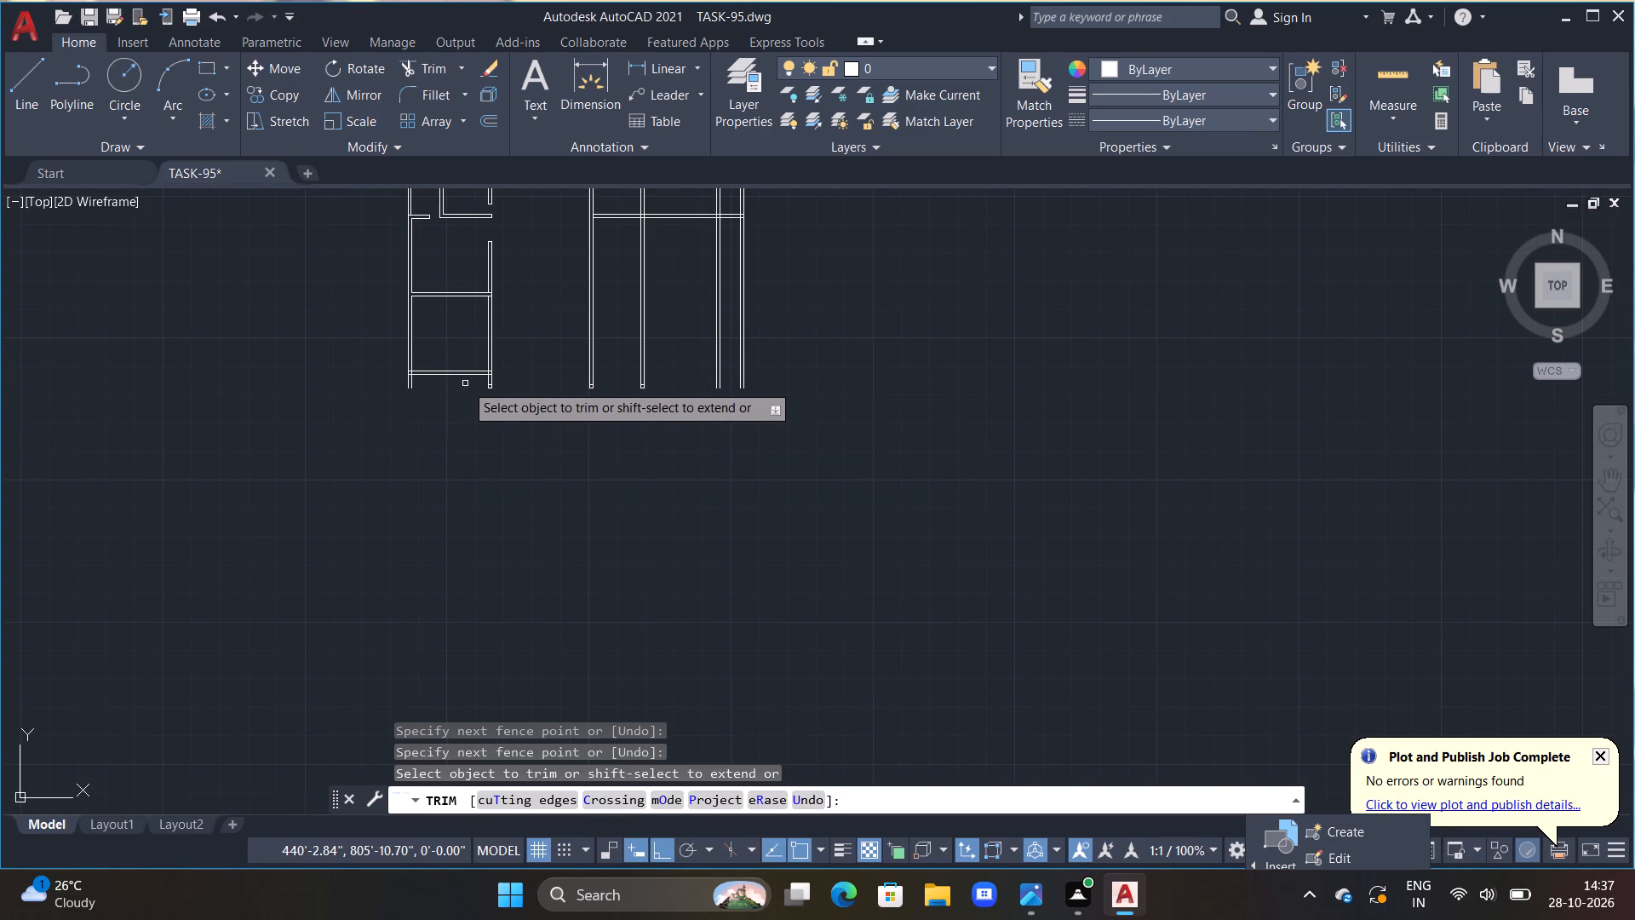
Trim the lower partition's upper line inside the left outer wall, and that wall's inner line between the two partition lines.
scroll(465, 382, up, 1)
middle_drag(465, 382, 542, 431)
scroll(542, 431, up, 1)
middle_drag(441, 417, 531, 537)
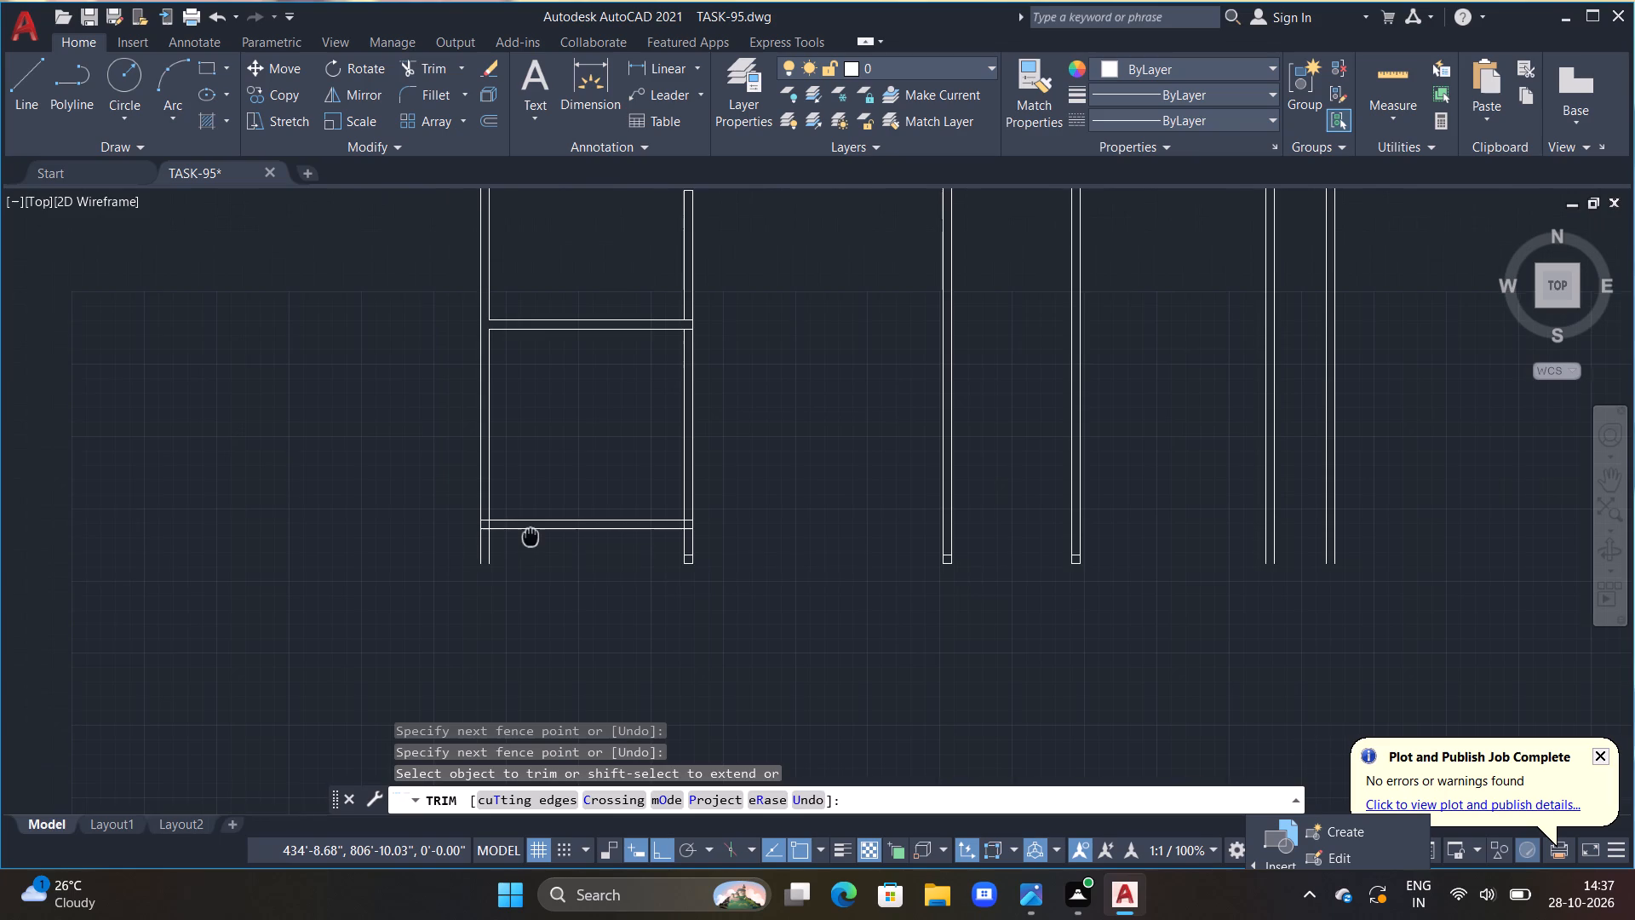
middle_drag(531, 537, 531, 537)
scroll(531, 537, up, 1)
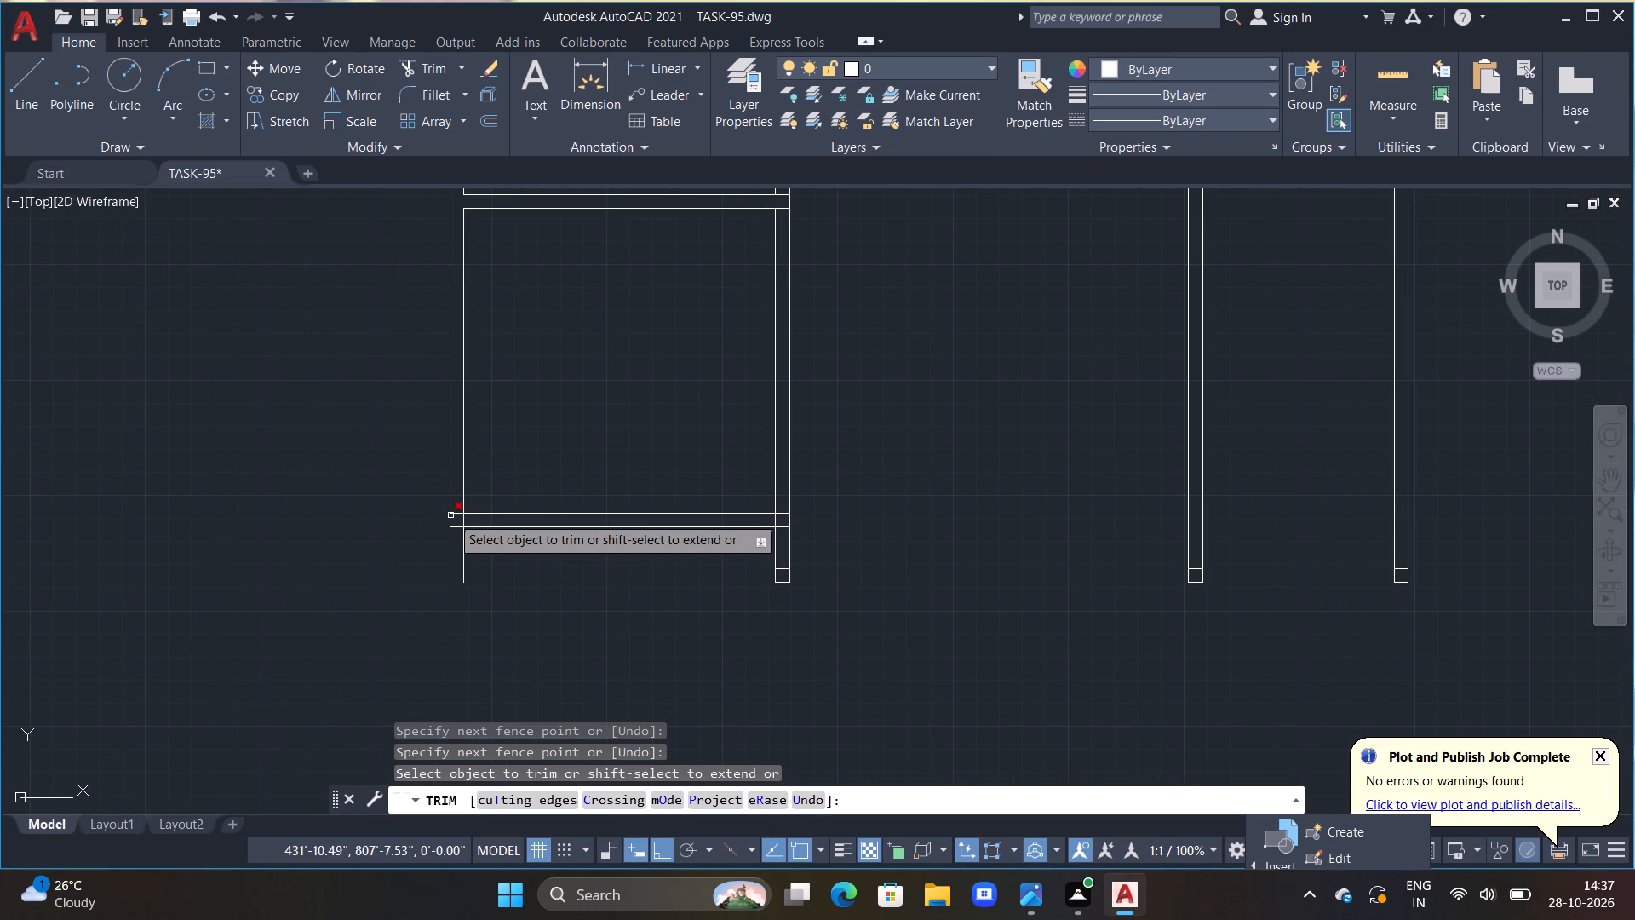
click(454, 515)
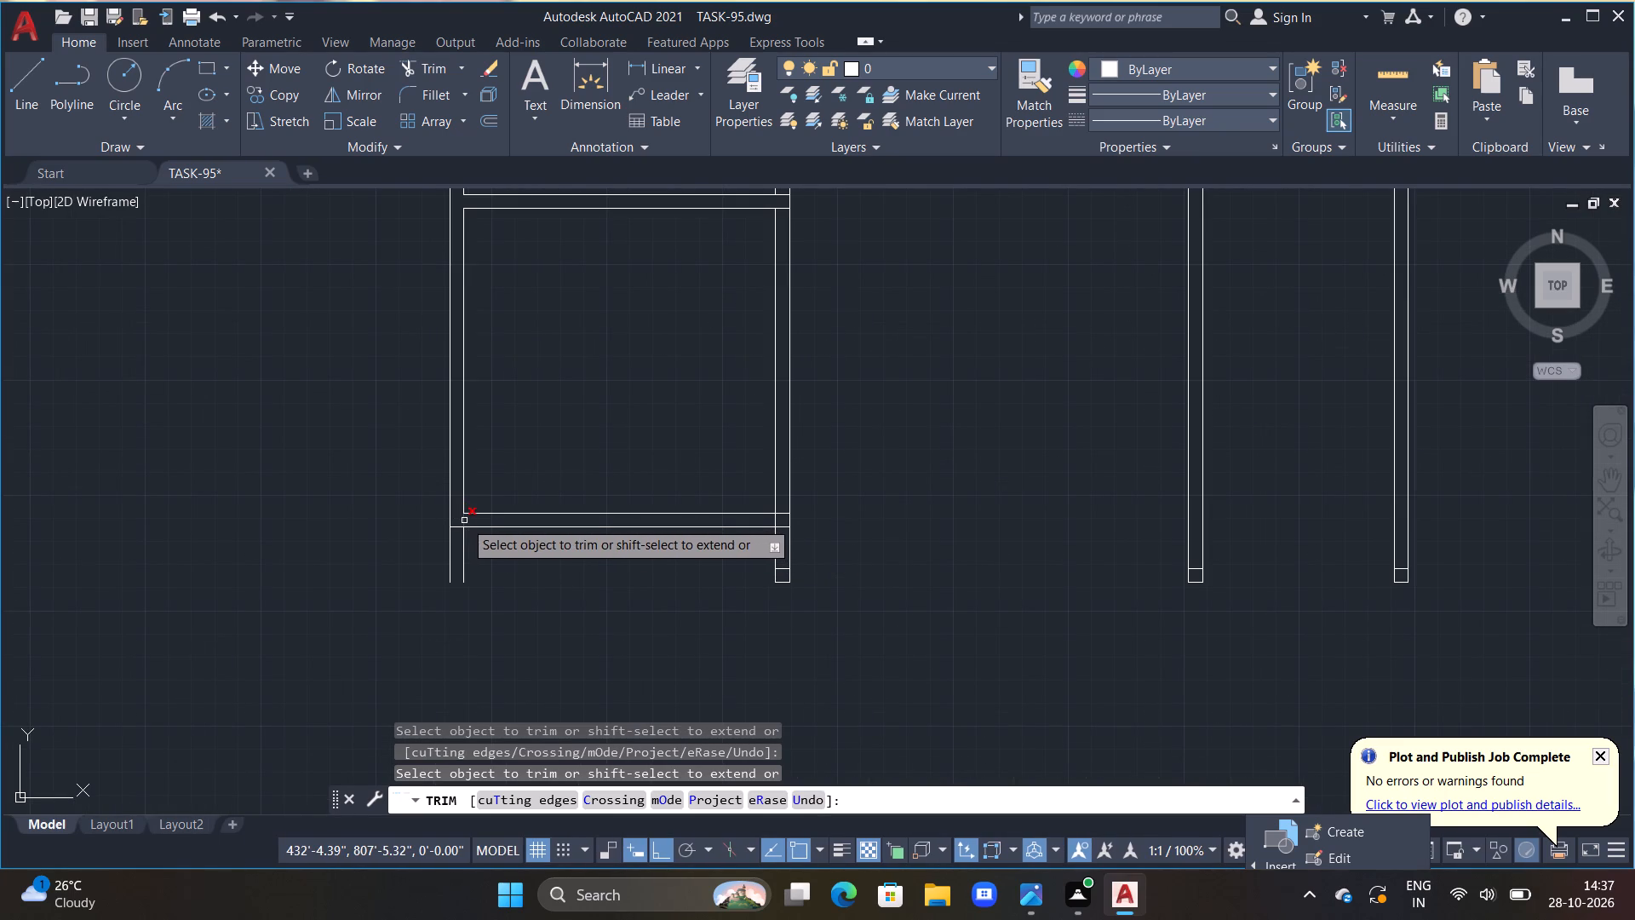
click(464, 520)
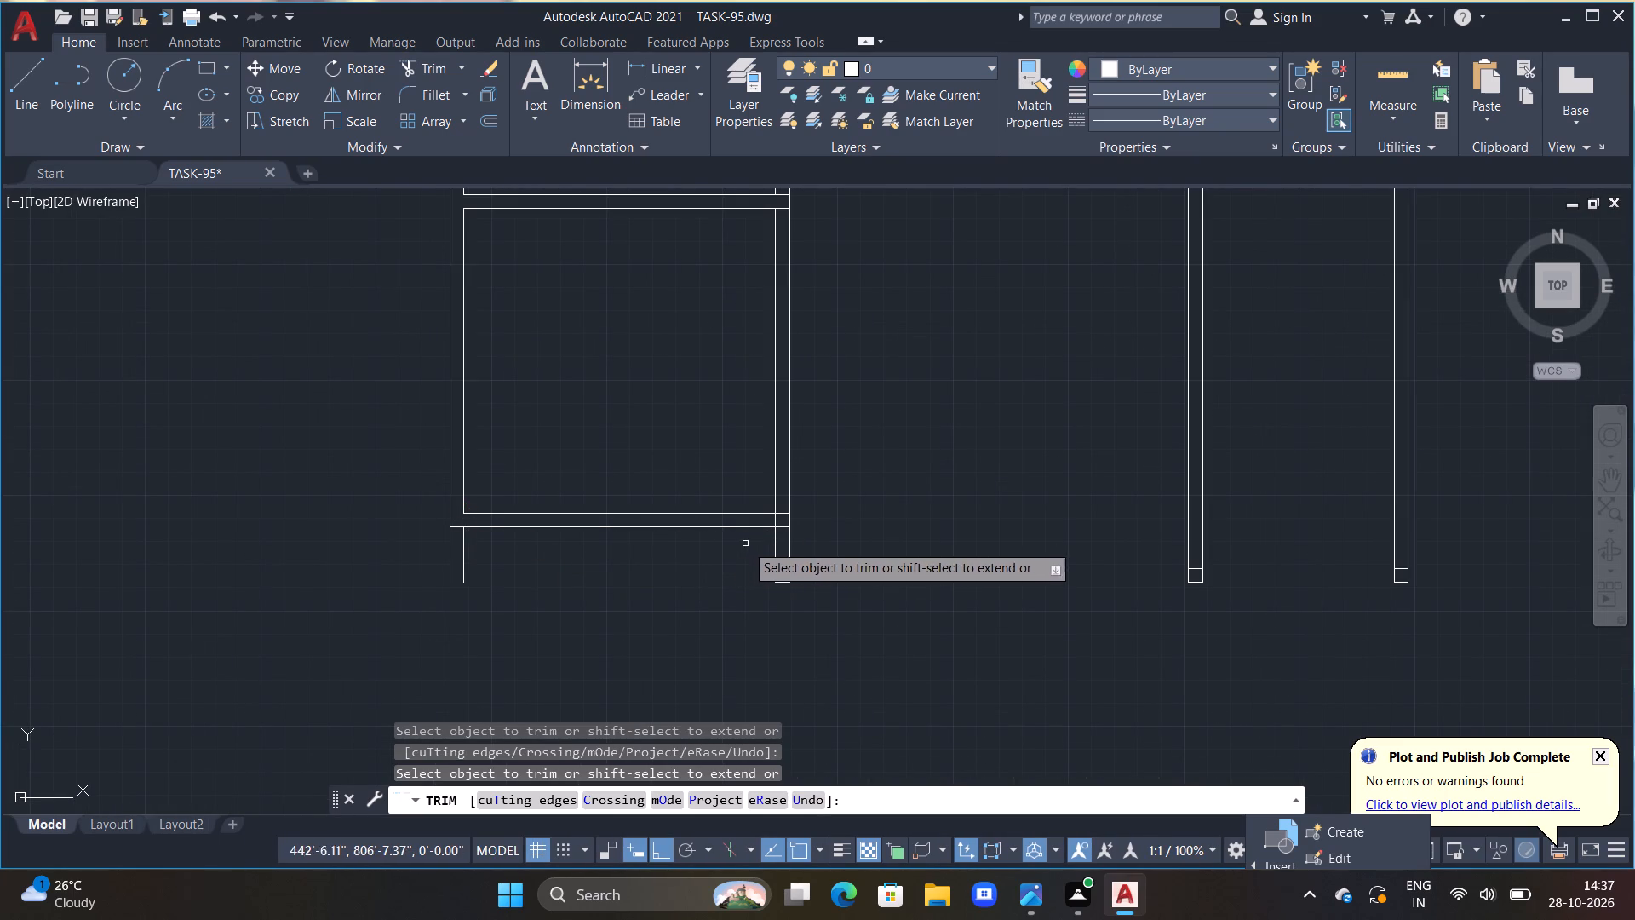
middle_drag(552, 587, 584, 416)
key(Escape)
key(Escape)
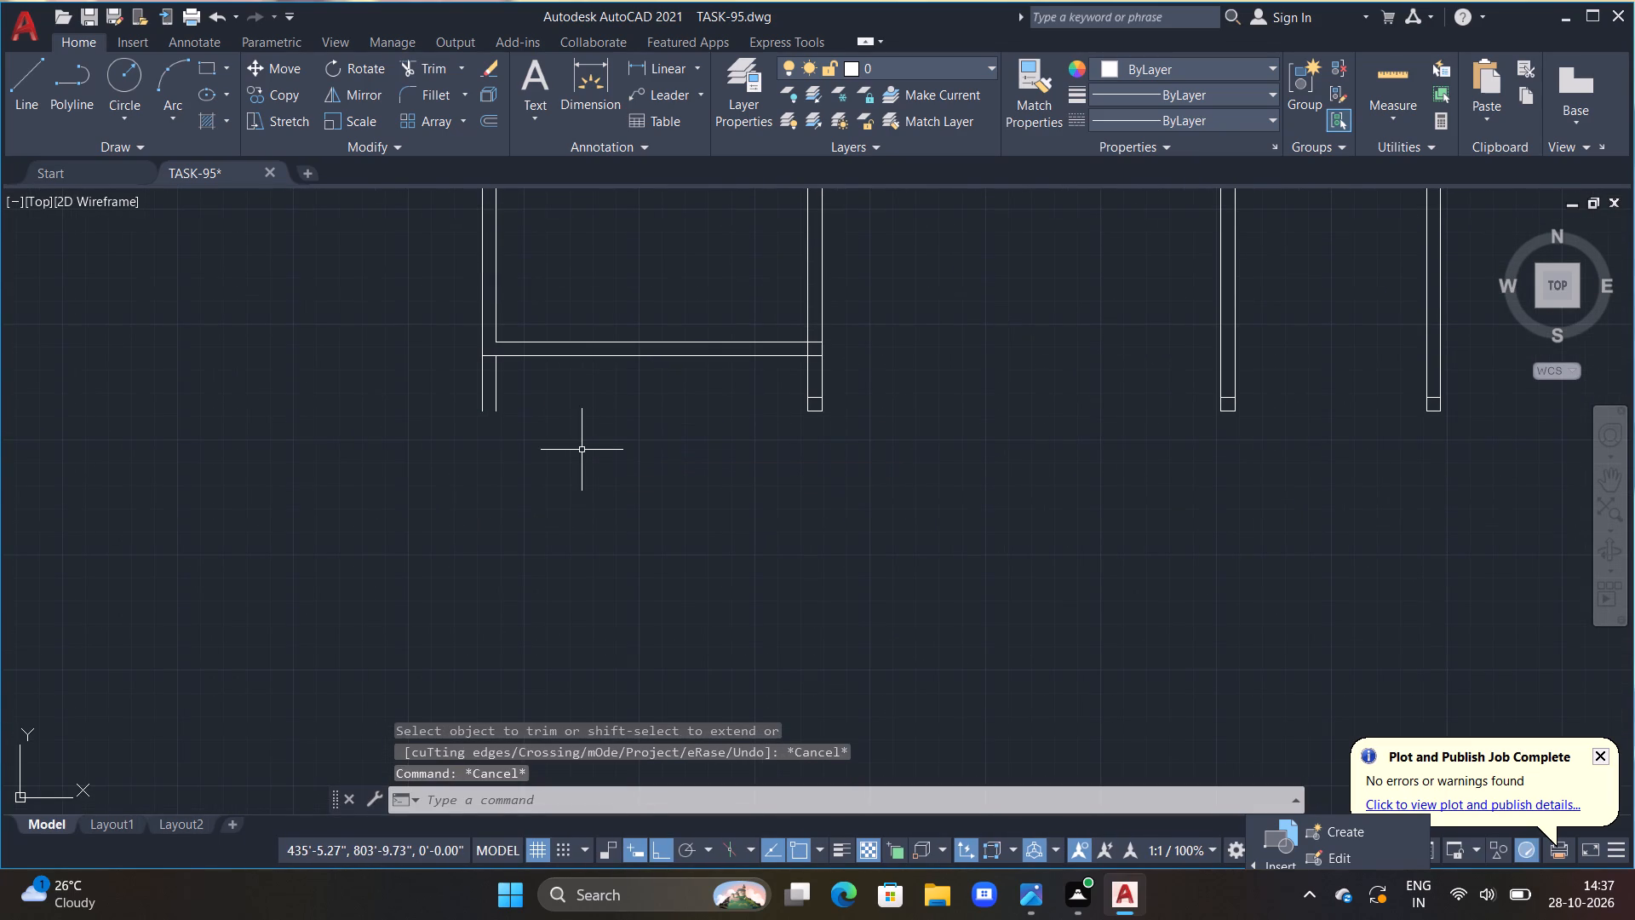
key(Escape)
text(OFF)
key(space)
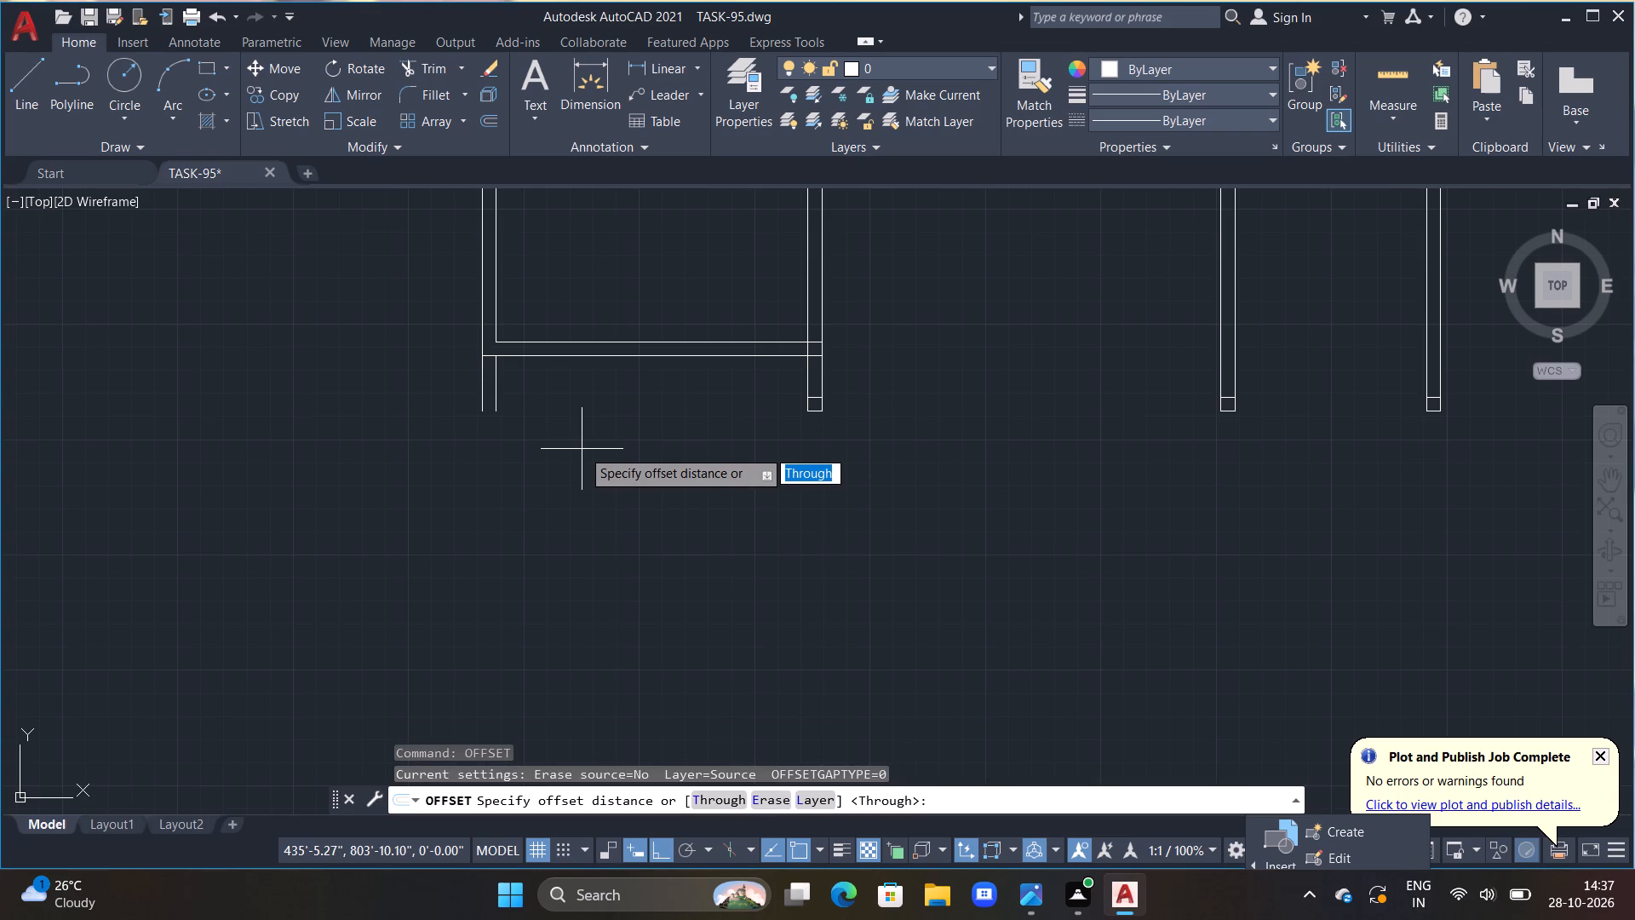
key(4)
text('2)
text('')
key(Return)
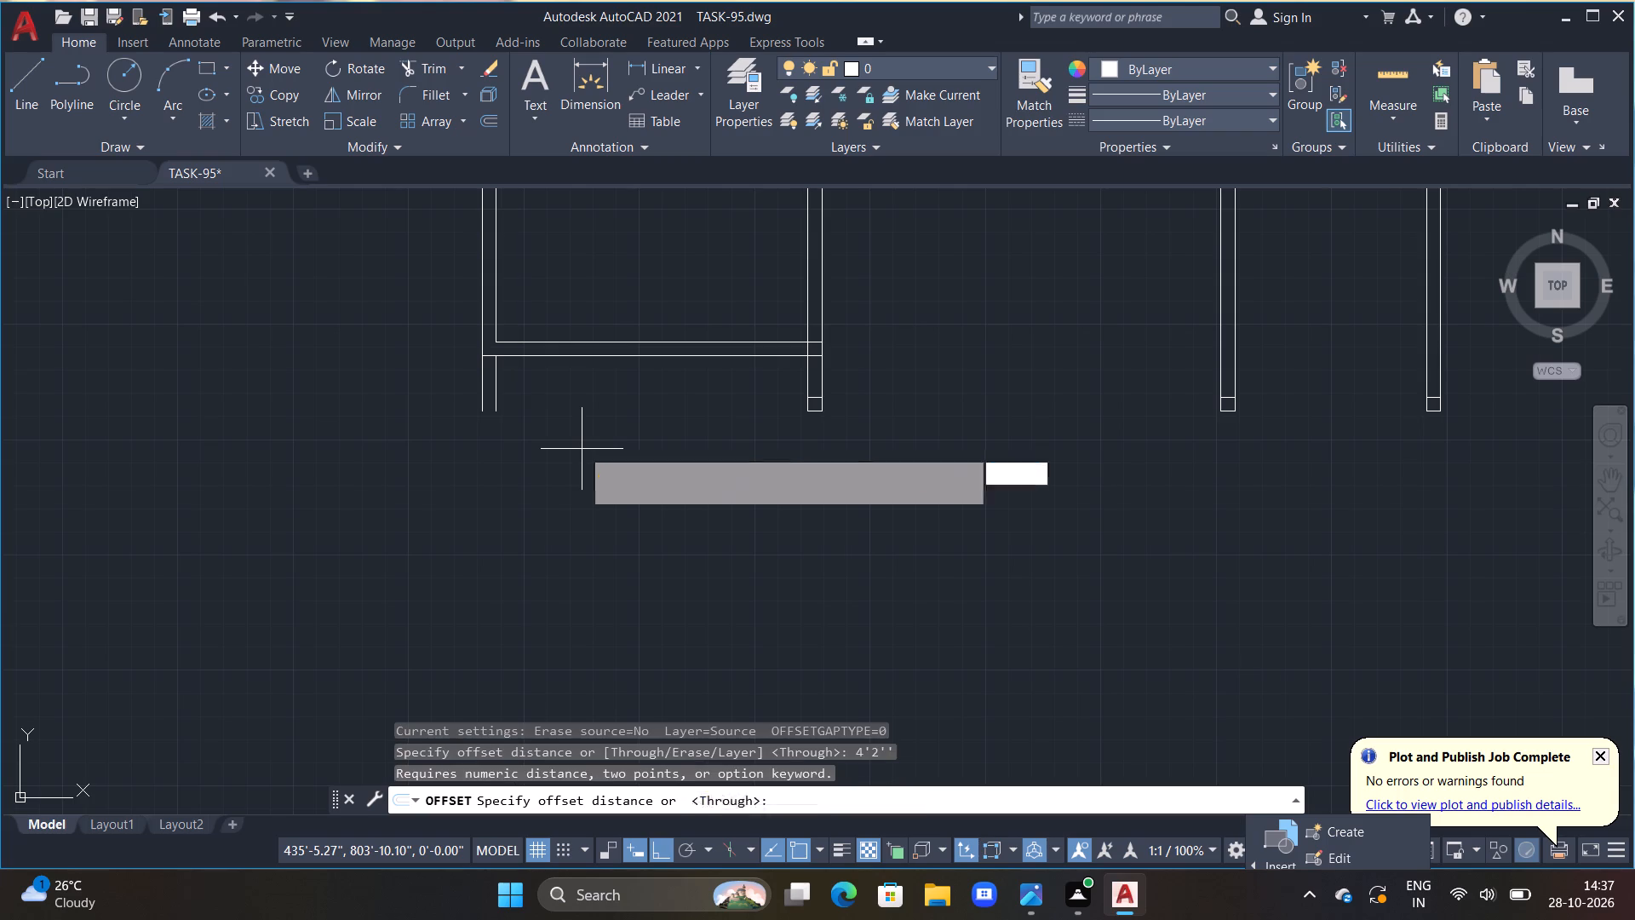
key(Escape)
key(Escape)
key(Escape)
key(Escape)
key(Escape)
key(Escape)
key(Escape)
Offset the lower partition's bottom line 4'2" downward, and offset that new line 6" downward to form the bottom wall.
text(OFF 4'2")
key(Return)
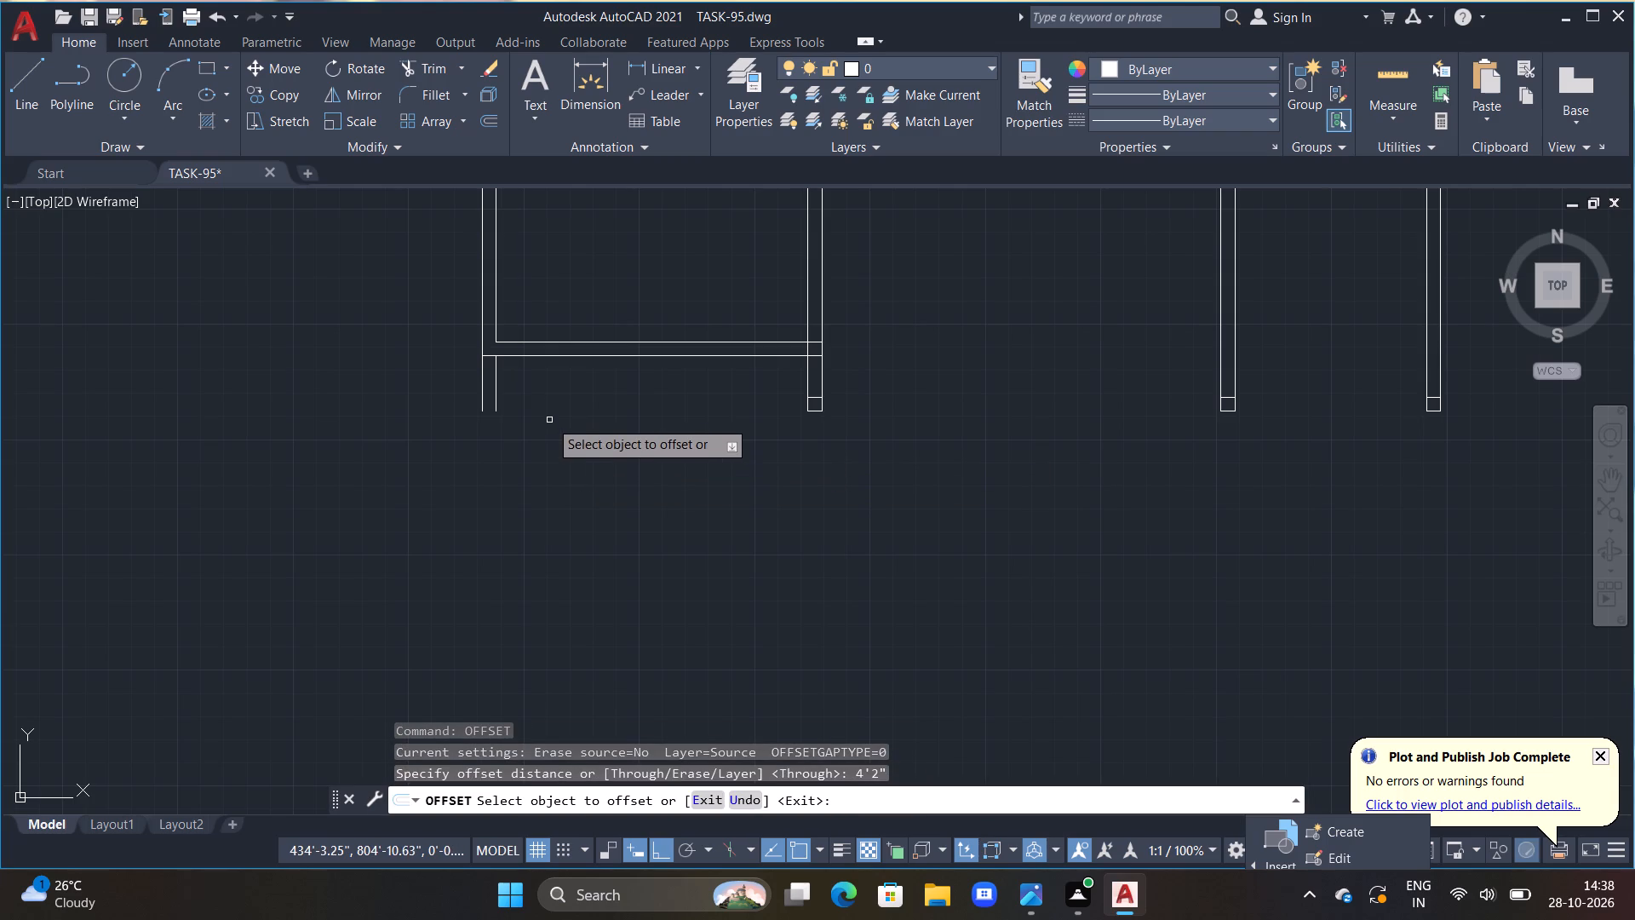
click(552, 351)
click(552, 355)
click(575, 492)
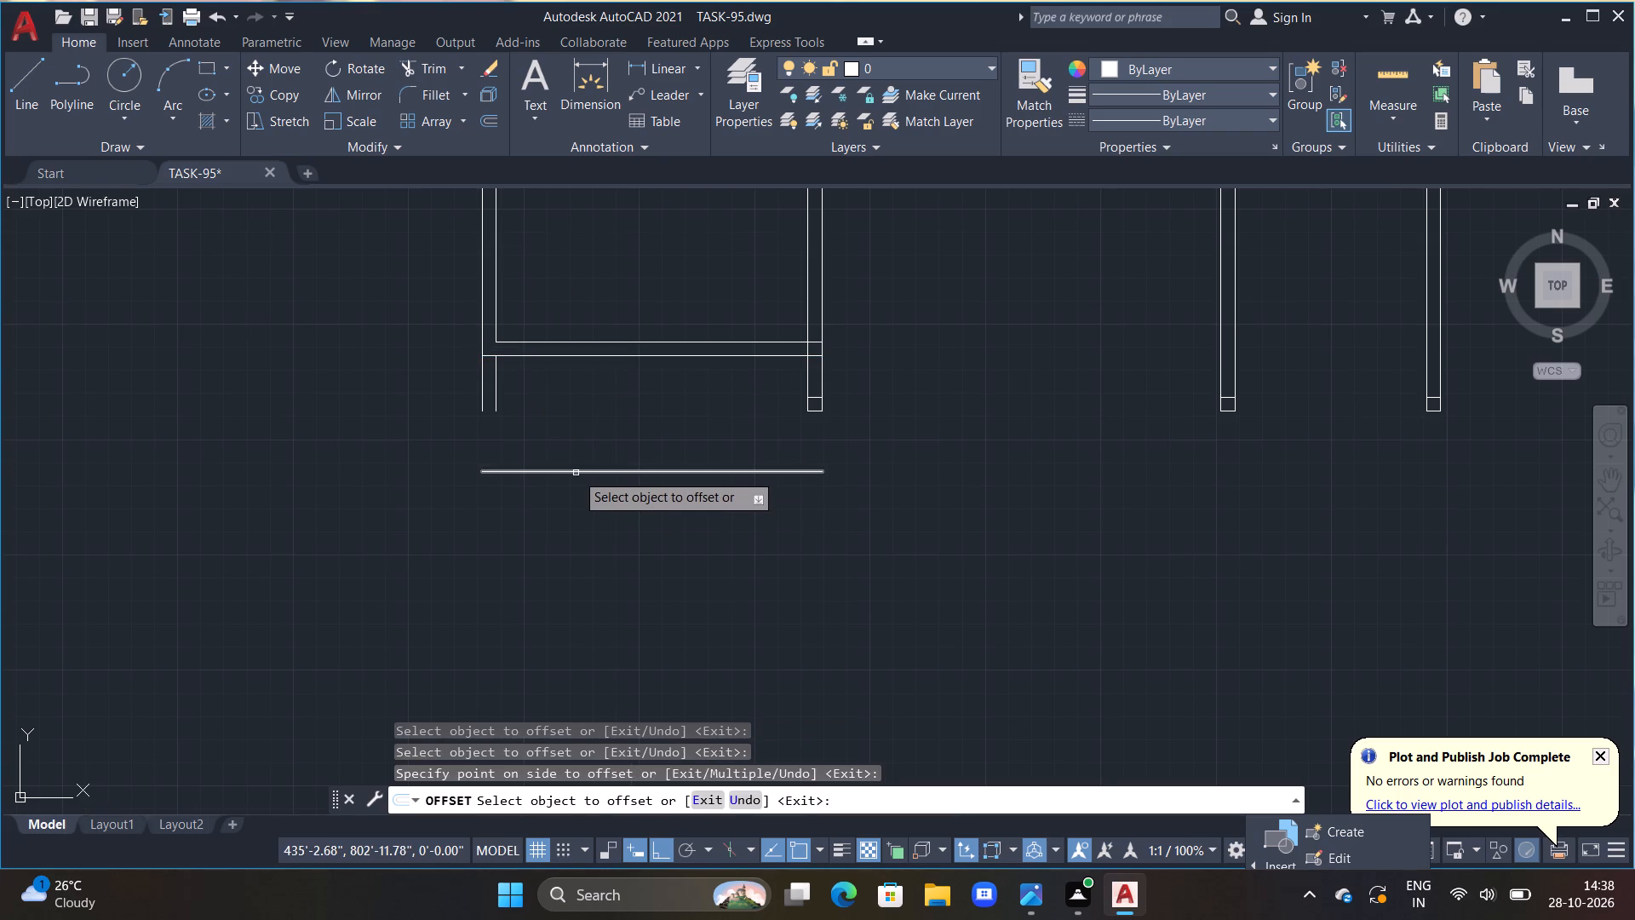
drag(576, 473, 580, 484)
text(6")
key(Return)
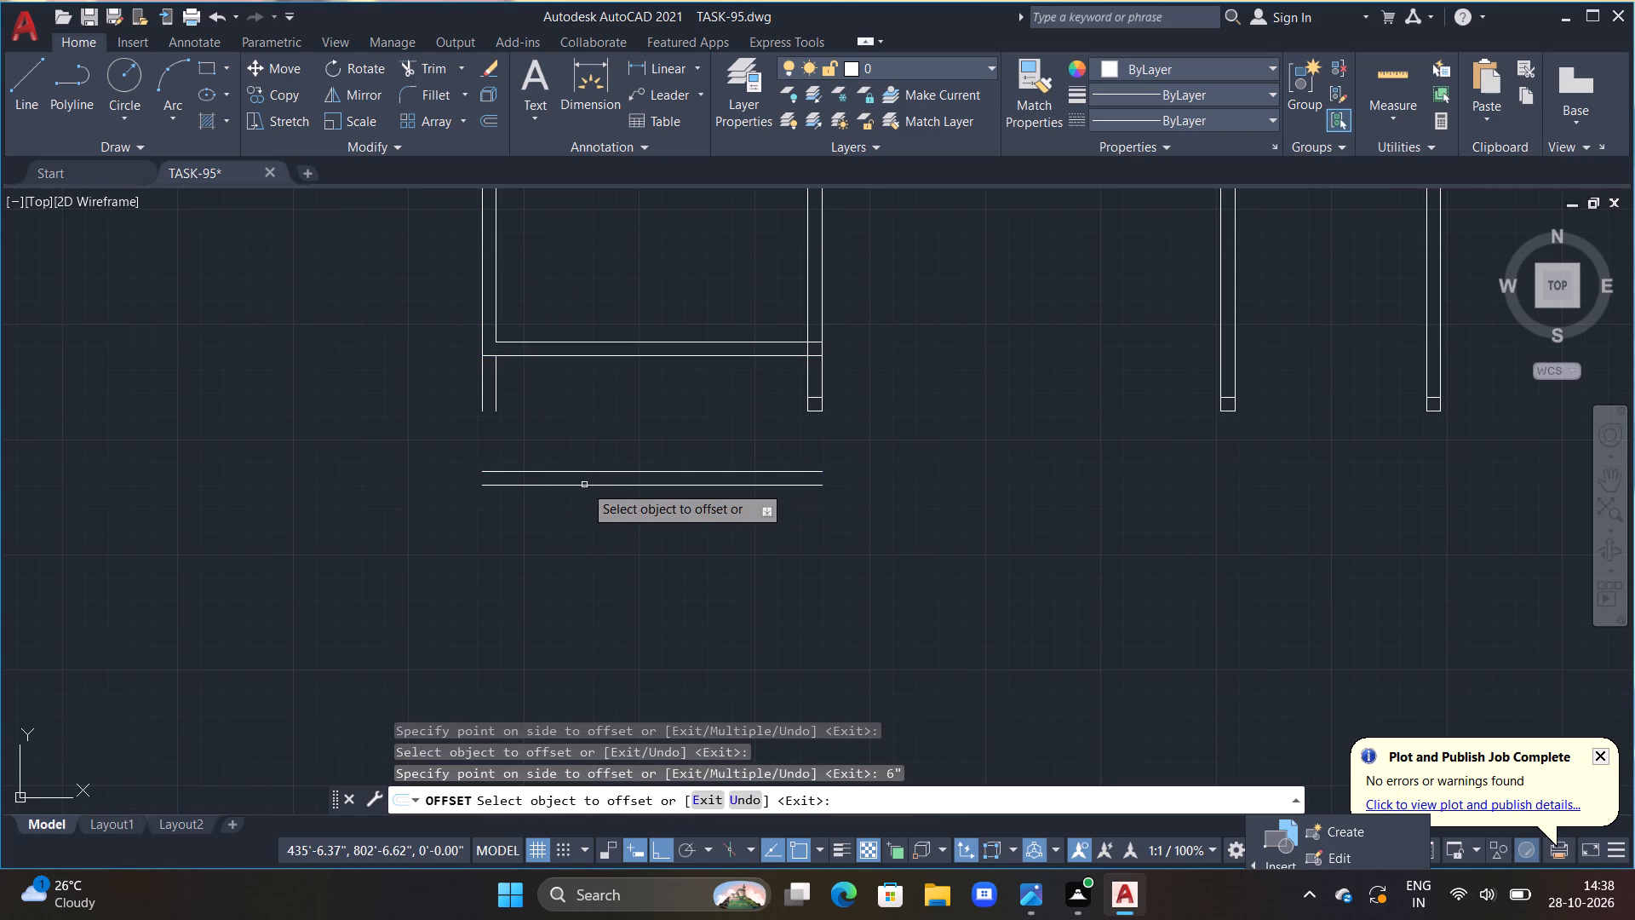
key(Escape)
key(Escape)
Draw a line from the new bottom wall's lower line 37' to the right, and up to the right outer wall's outer line end.
scroll(586, 491, down, 2)
middle_drag(774, 516, 662, 487)
scroll(705, 445, up, 2)
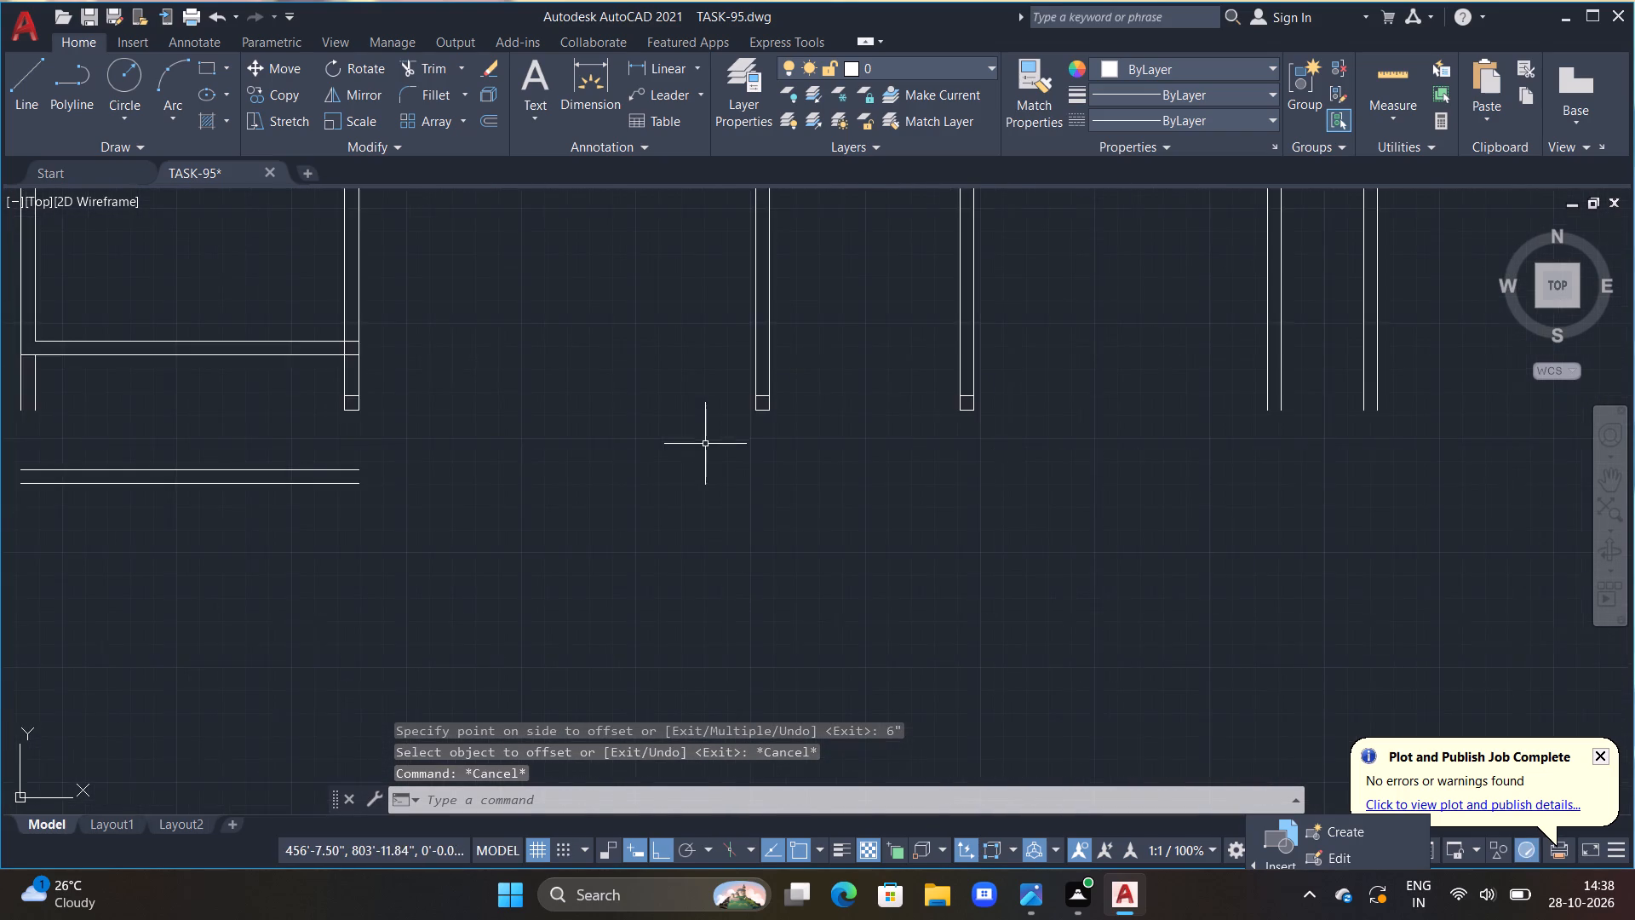
scroll(648, 457, down, 1)
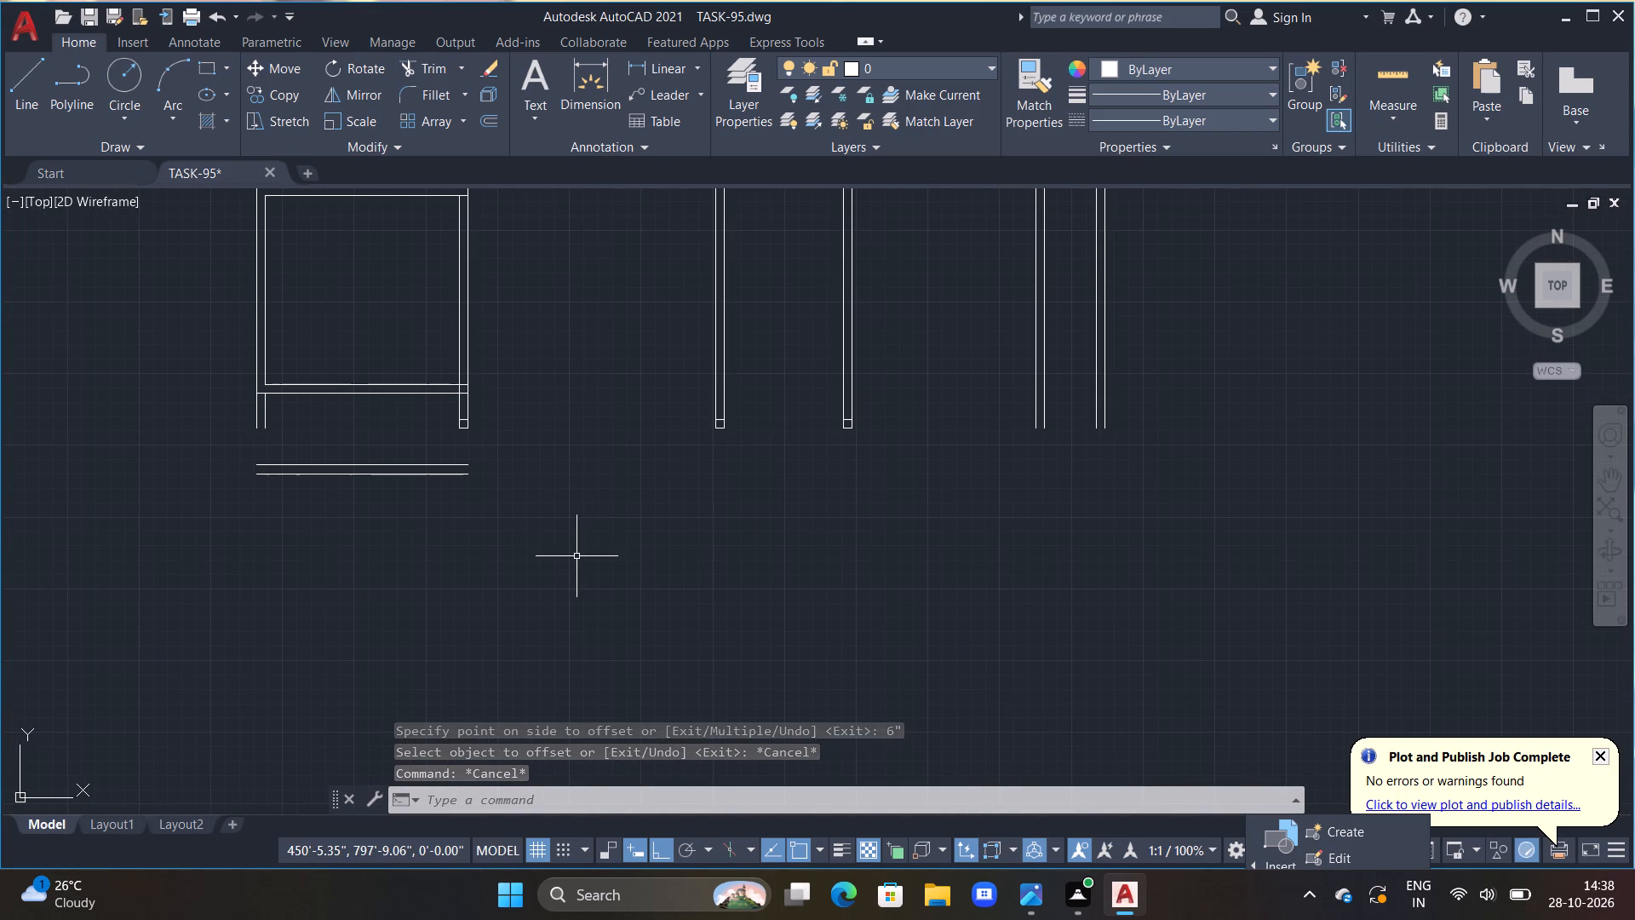
text(L)
key(space)
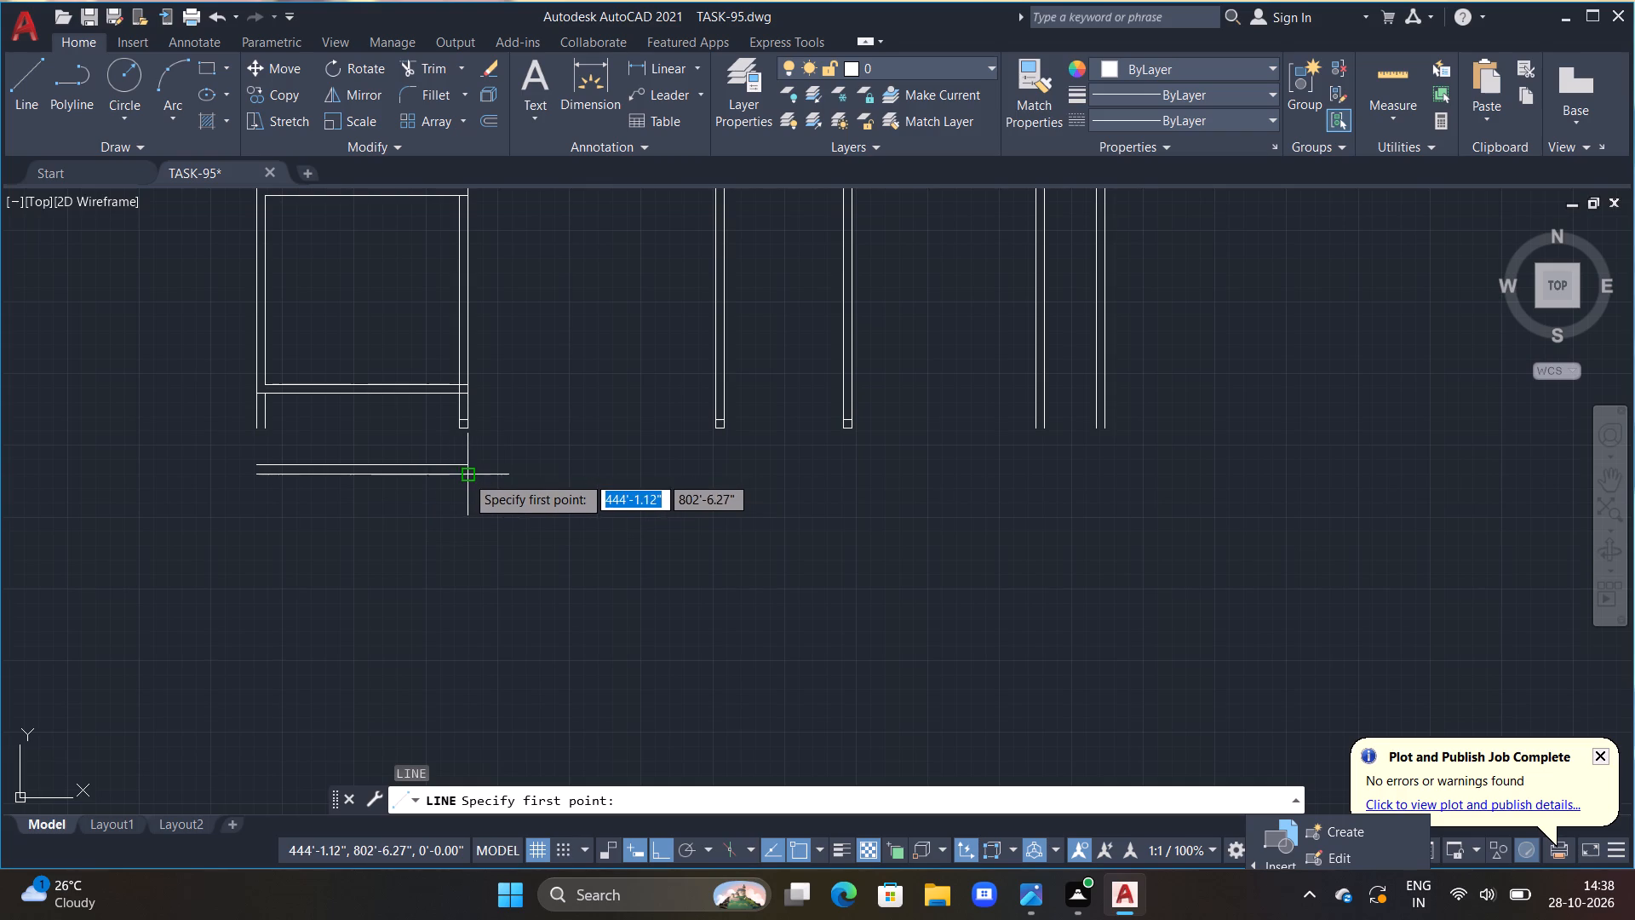
click(467, 476)
middle_drag(797, 484, 380, 505)
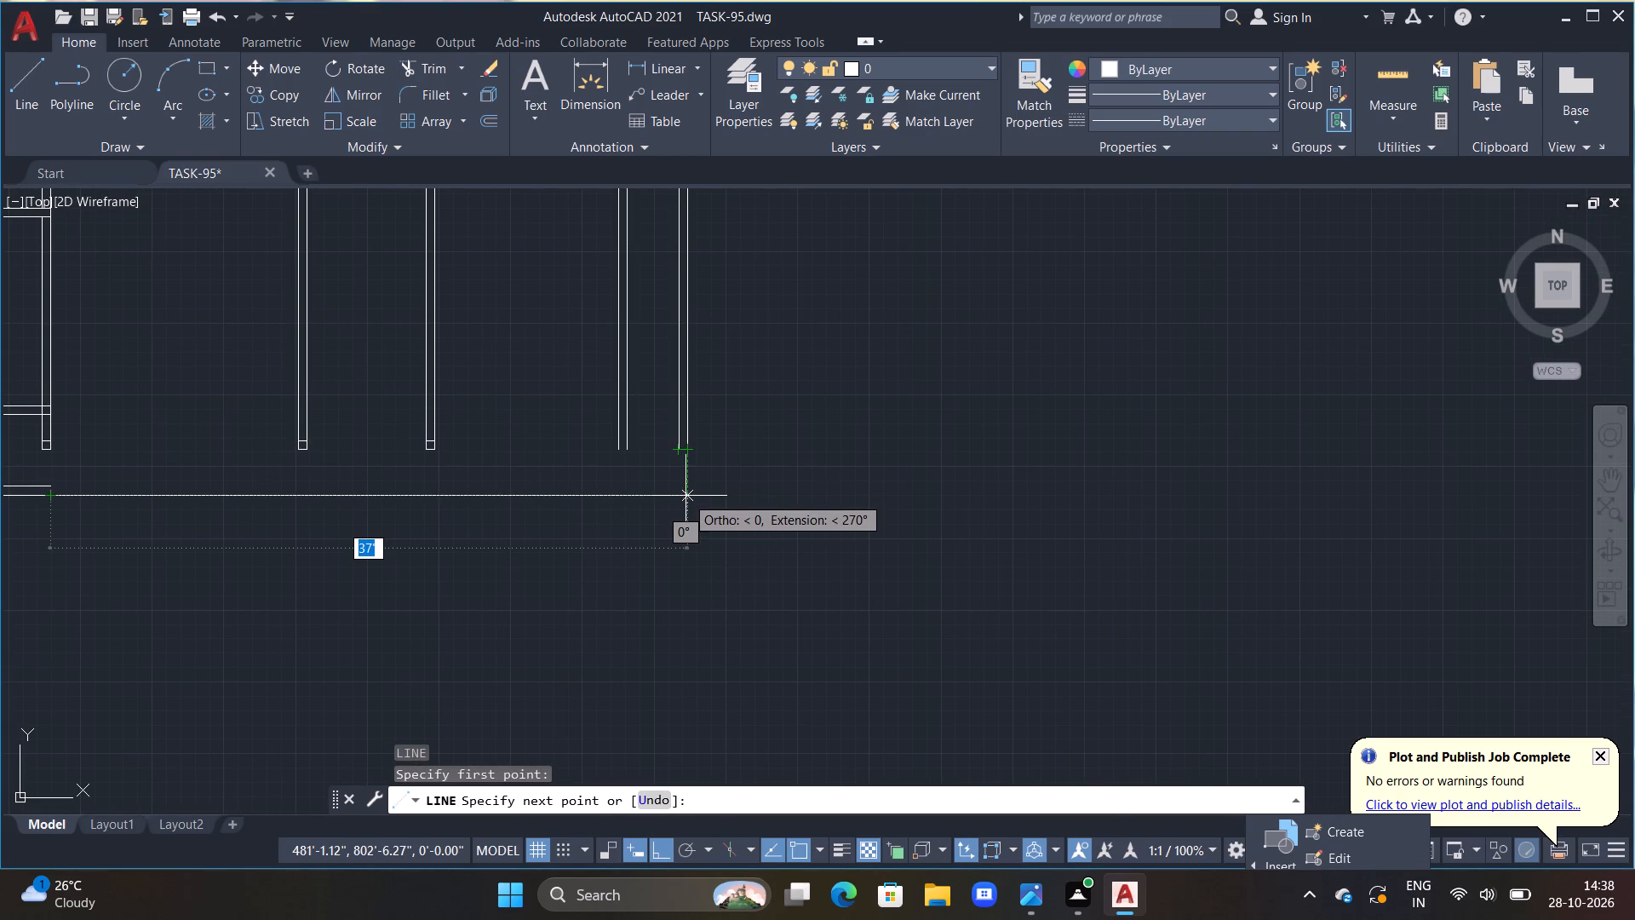
click(686, 496)
click(689, 454)
key(Escape)
Draw a line from the end of the left outer wall's outer line down to the new bottom wall's lower line.
scroll(536, 543, down, 2)
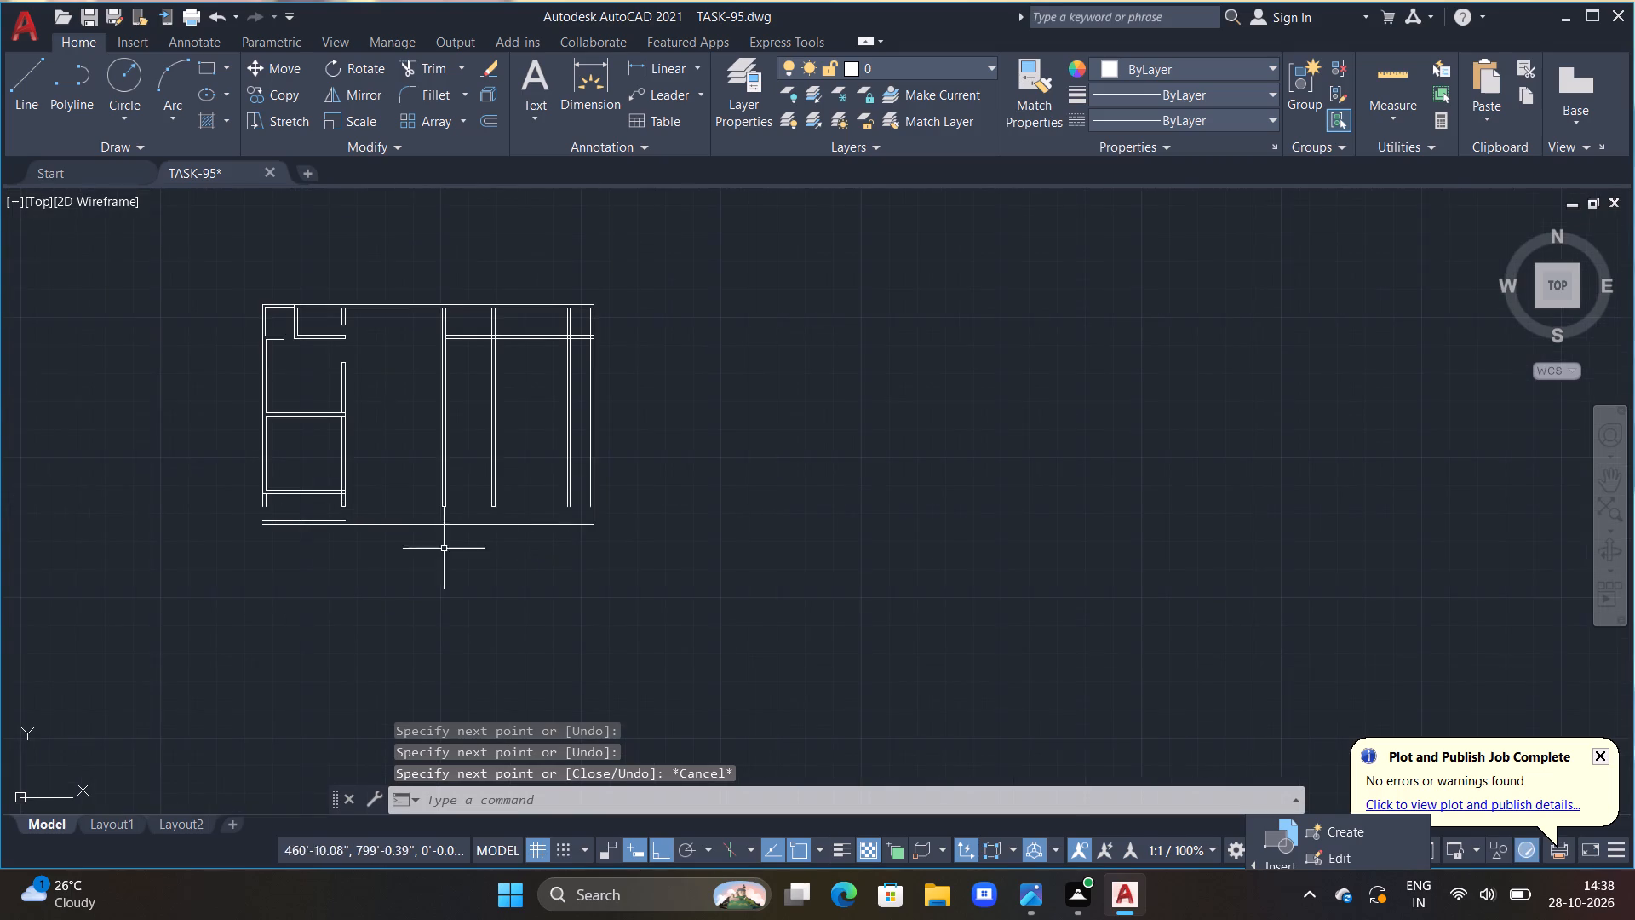
middle_drag(347, 549, 630, 525)
scroll(598, 532, up, 3)
middle_drag(448, 497, 554, 521)
key(Escape)
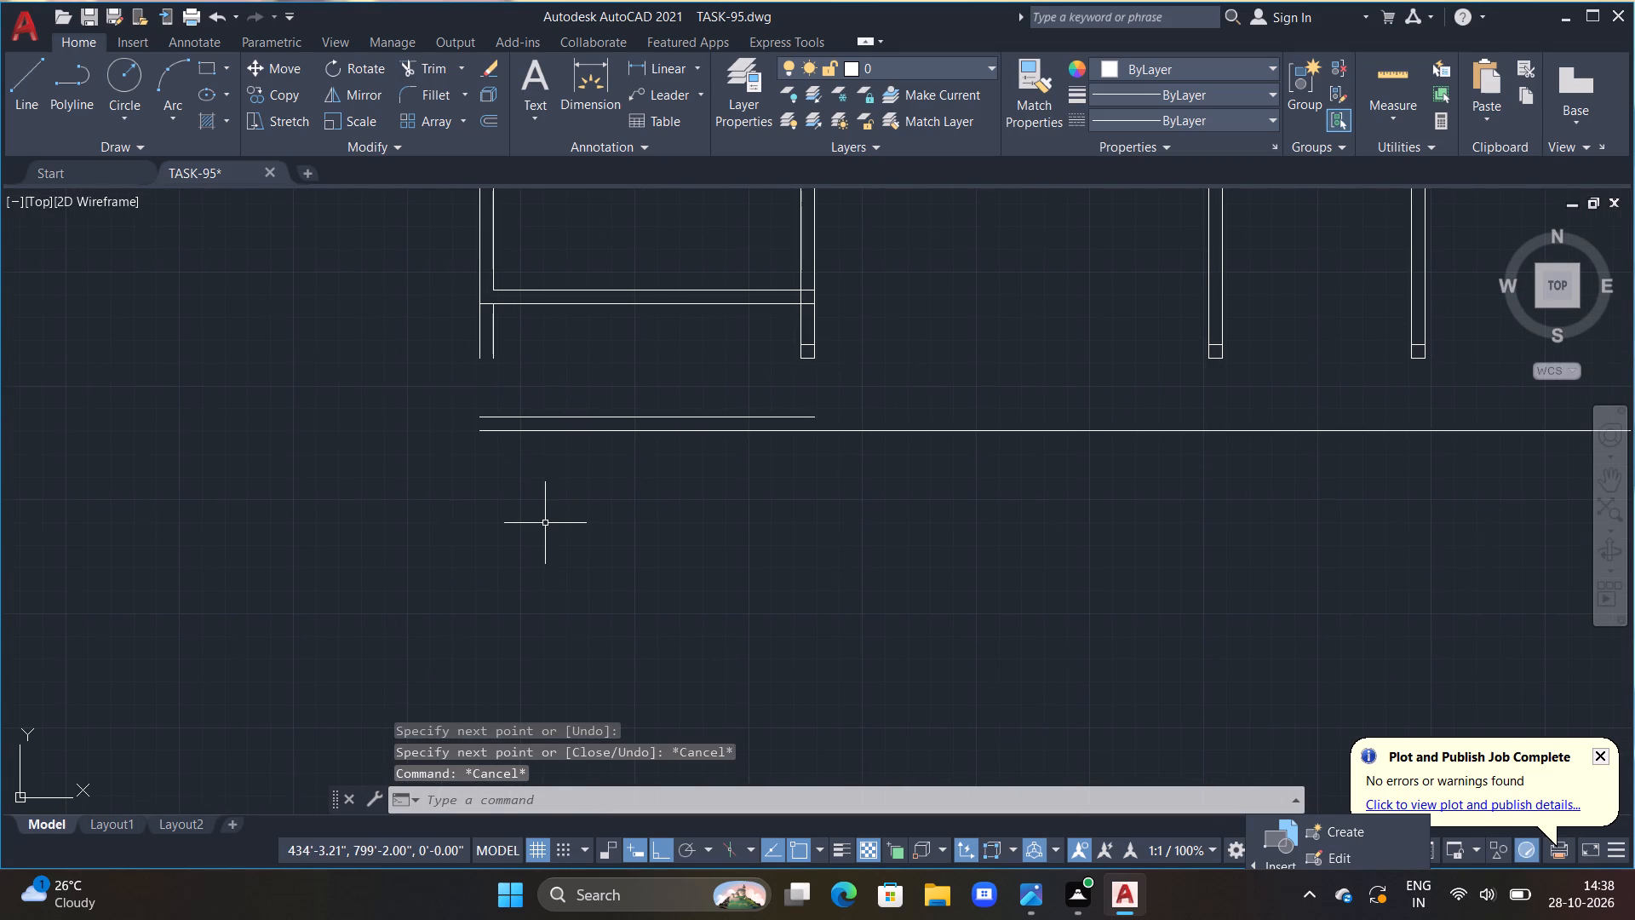
text(L)
key(space)
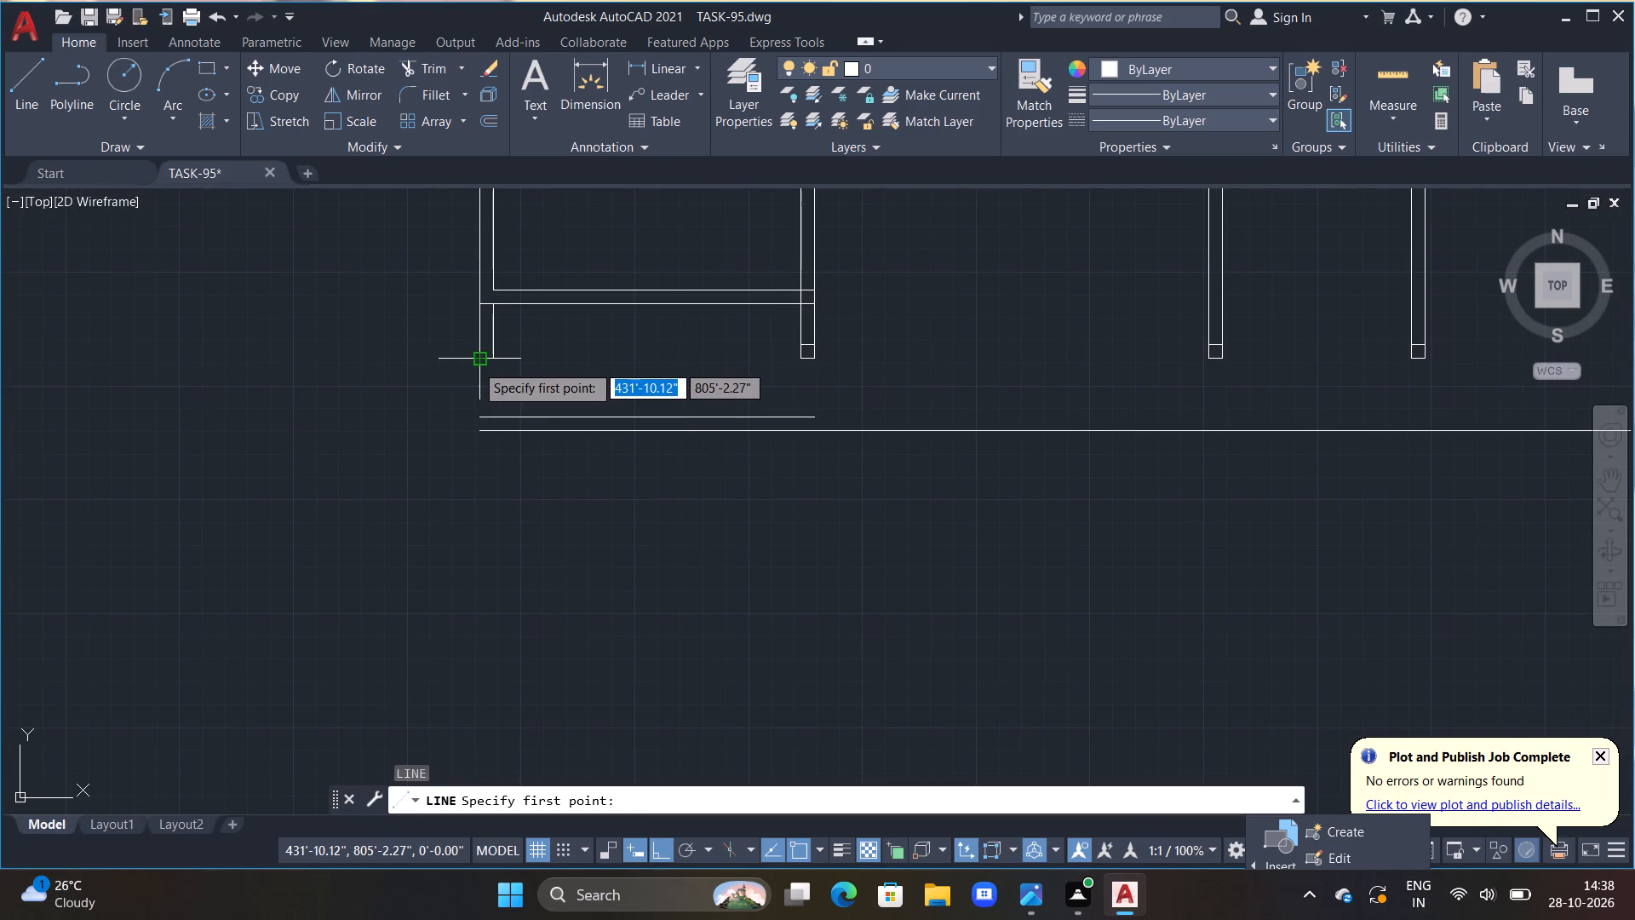
drag(477, 364, 477, 373)
double_click(482, 433)
key(Escape)
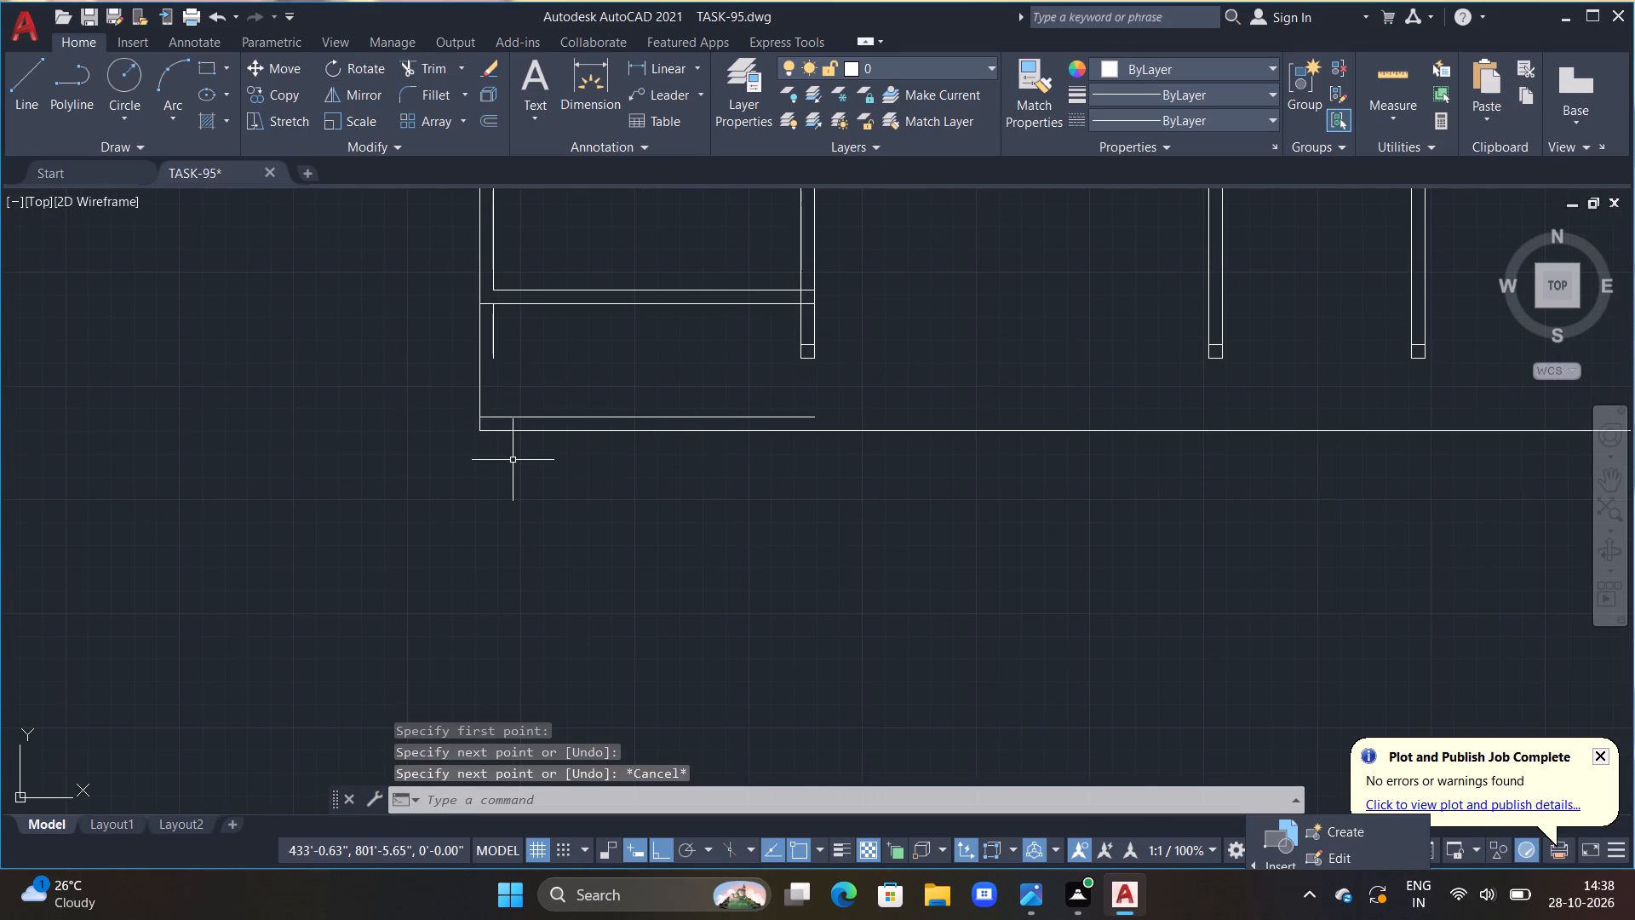
Extend the bottom wall's upper line to the right outer wall, and the right outer wall's inner line down to the bottom wall's lower line.
scroll(513, 460, down, 1)
text(EX)
key(space)
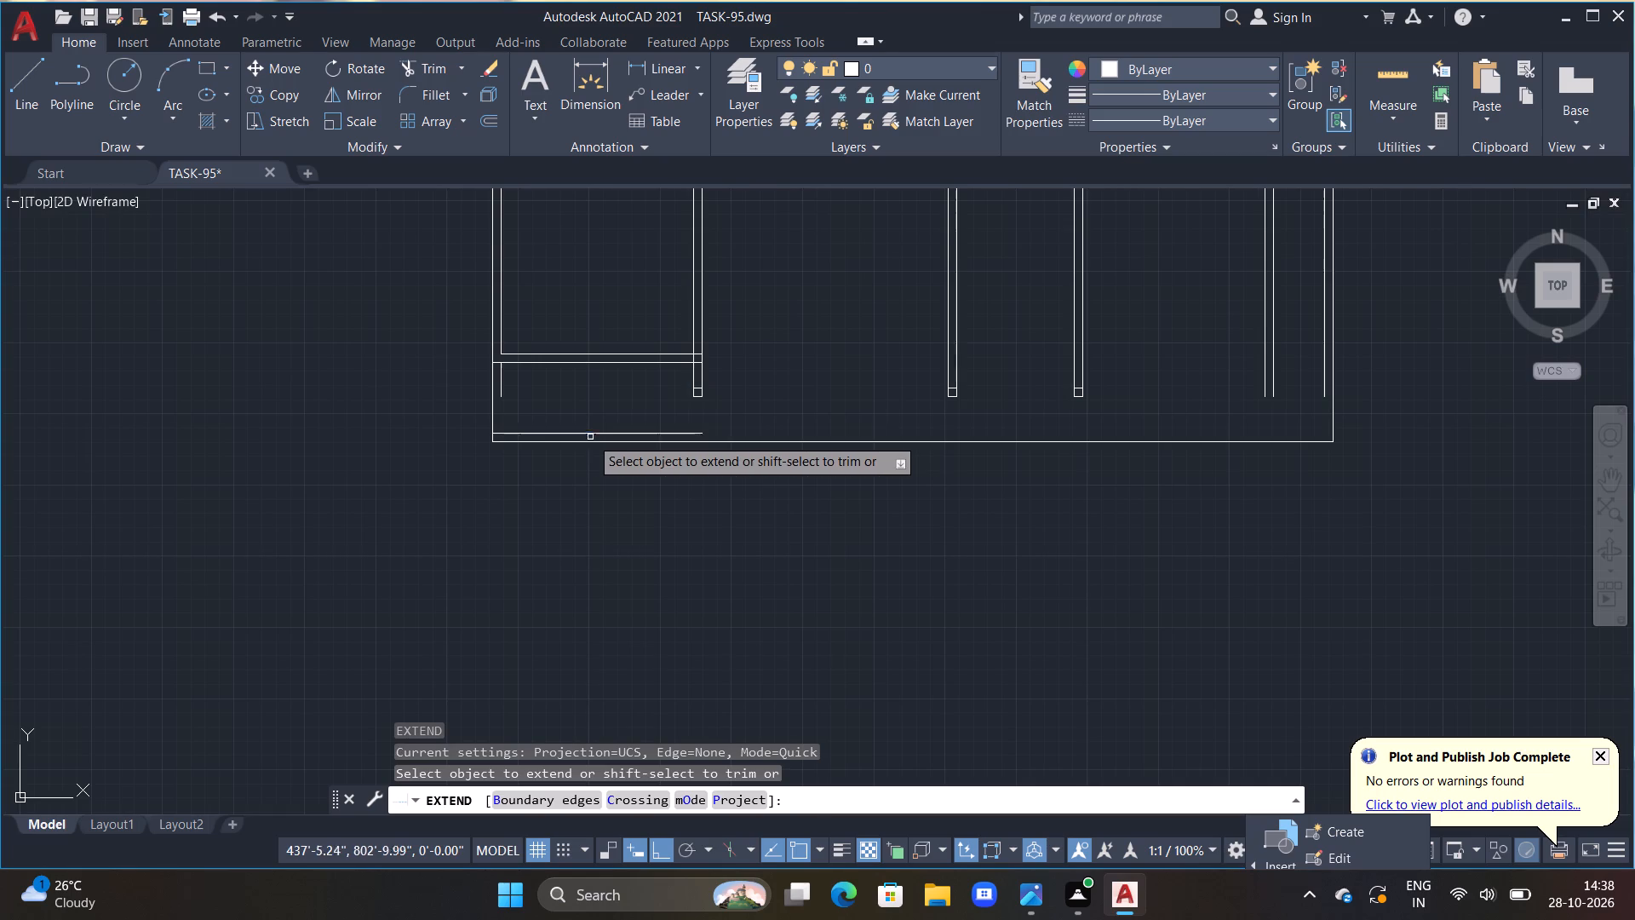
click(643, 432)
middle_drag(760, 415, 481, 411)
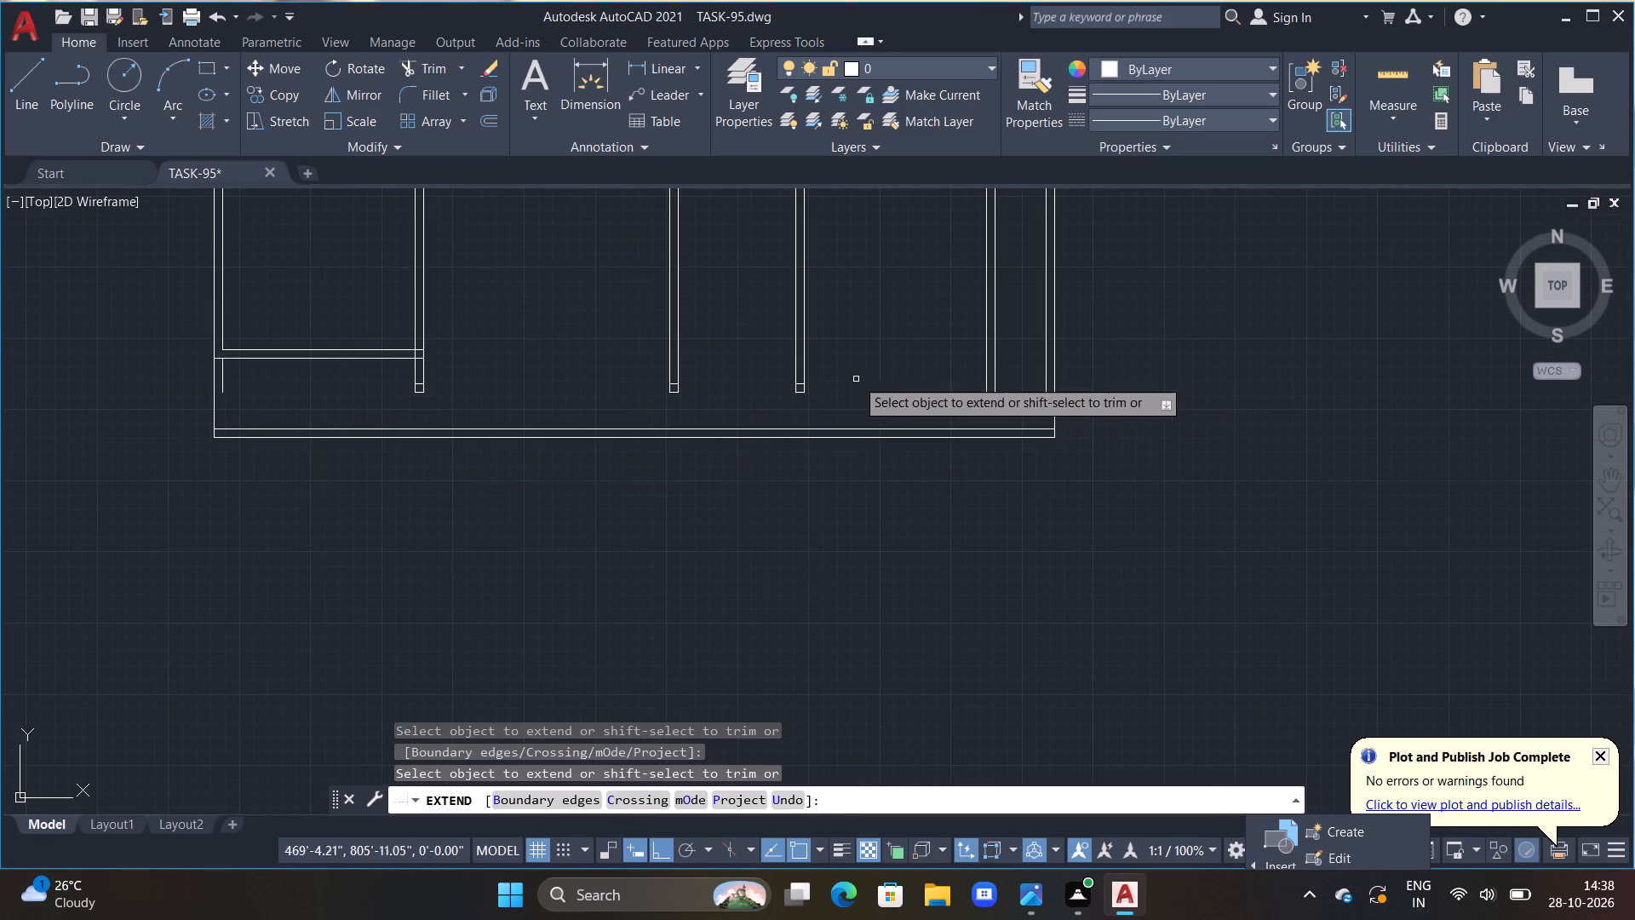
click(1047, 382)
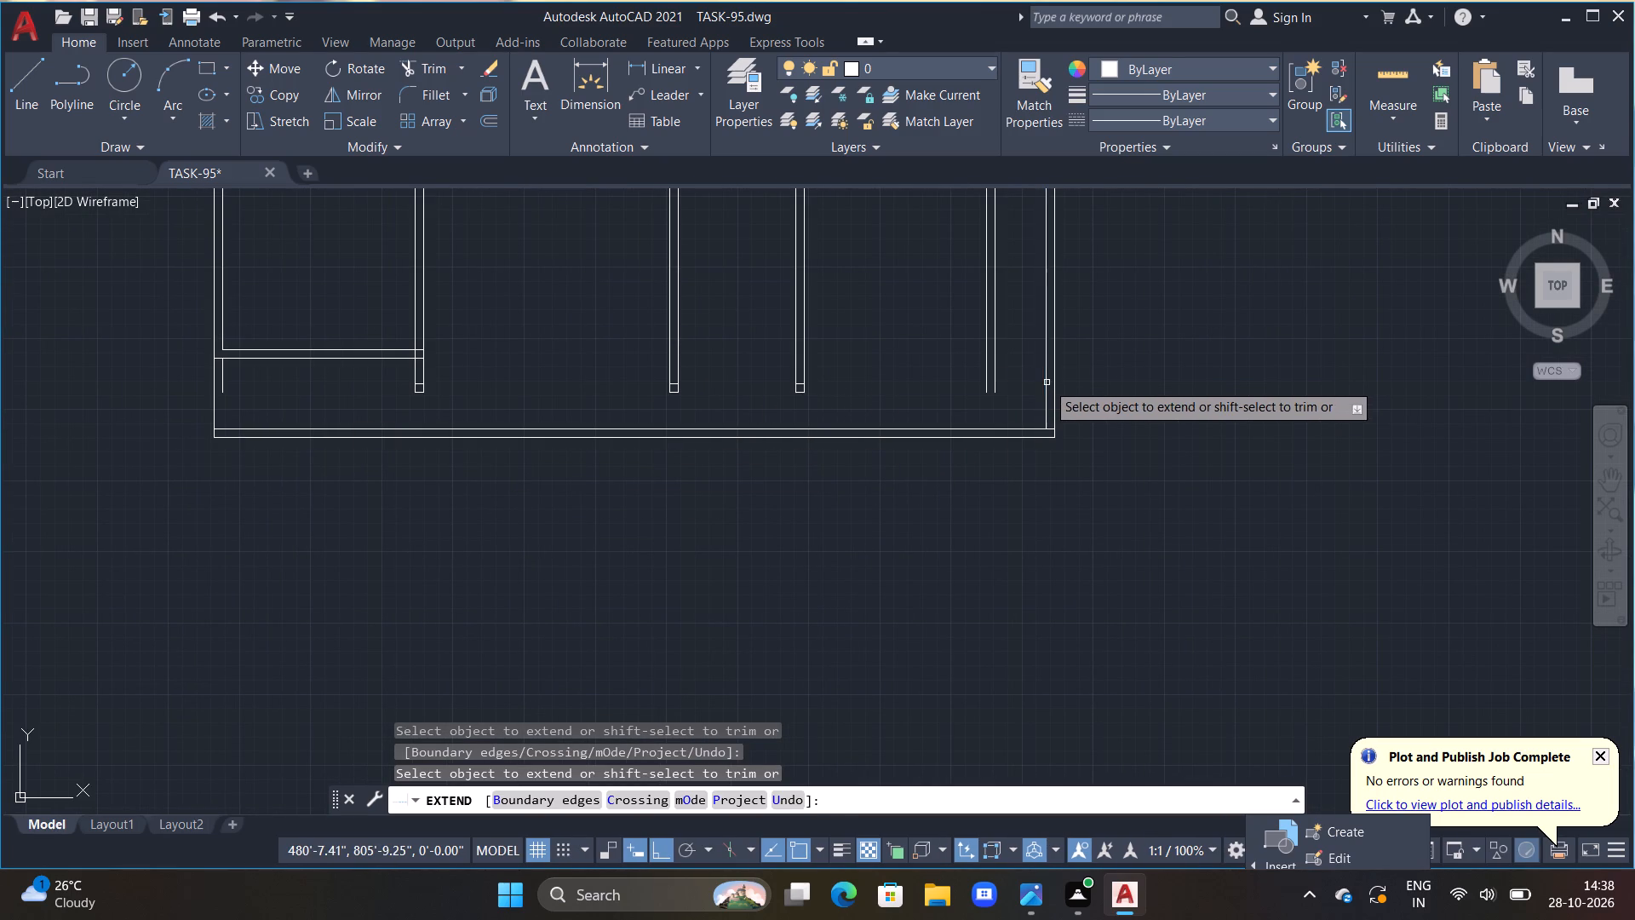
click(1046, 392)
Extend both lines of each of the four interior vertical walls down to the bottom wall's upper line.
click(997, 386)
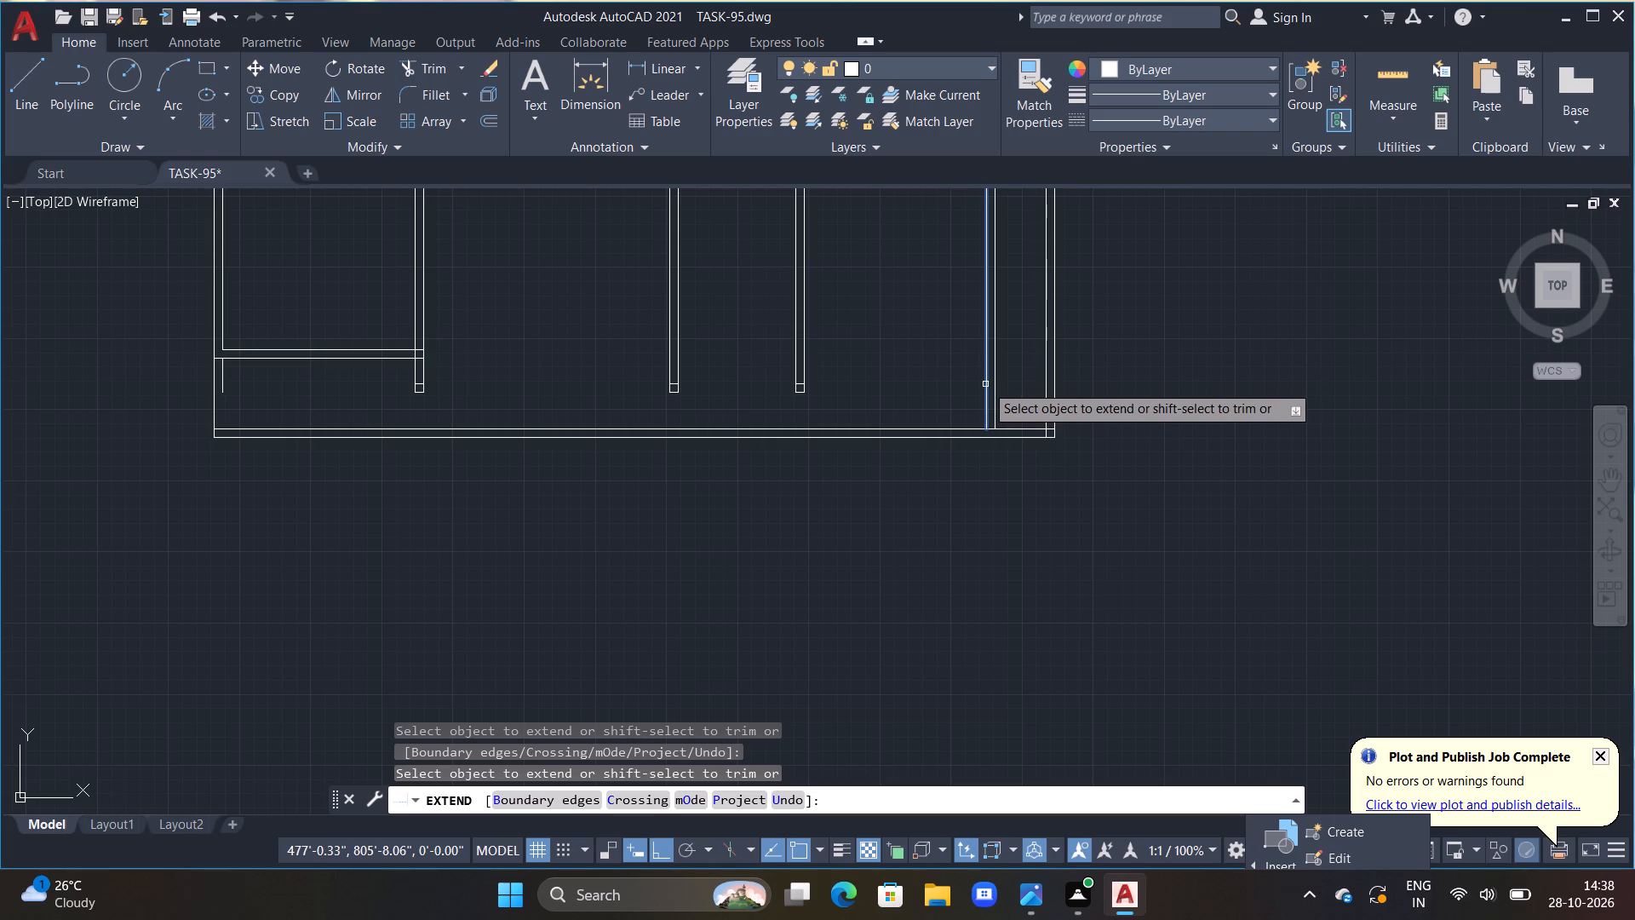
click(985, 384)
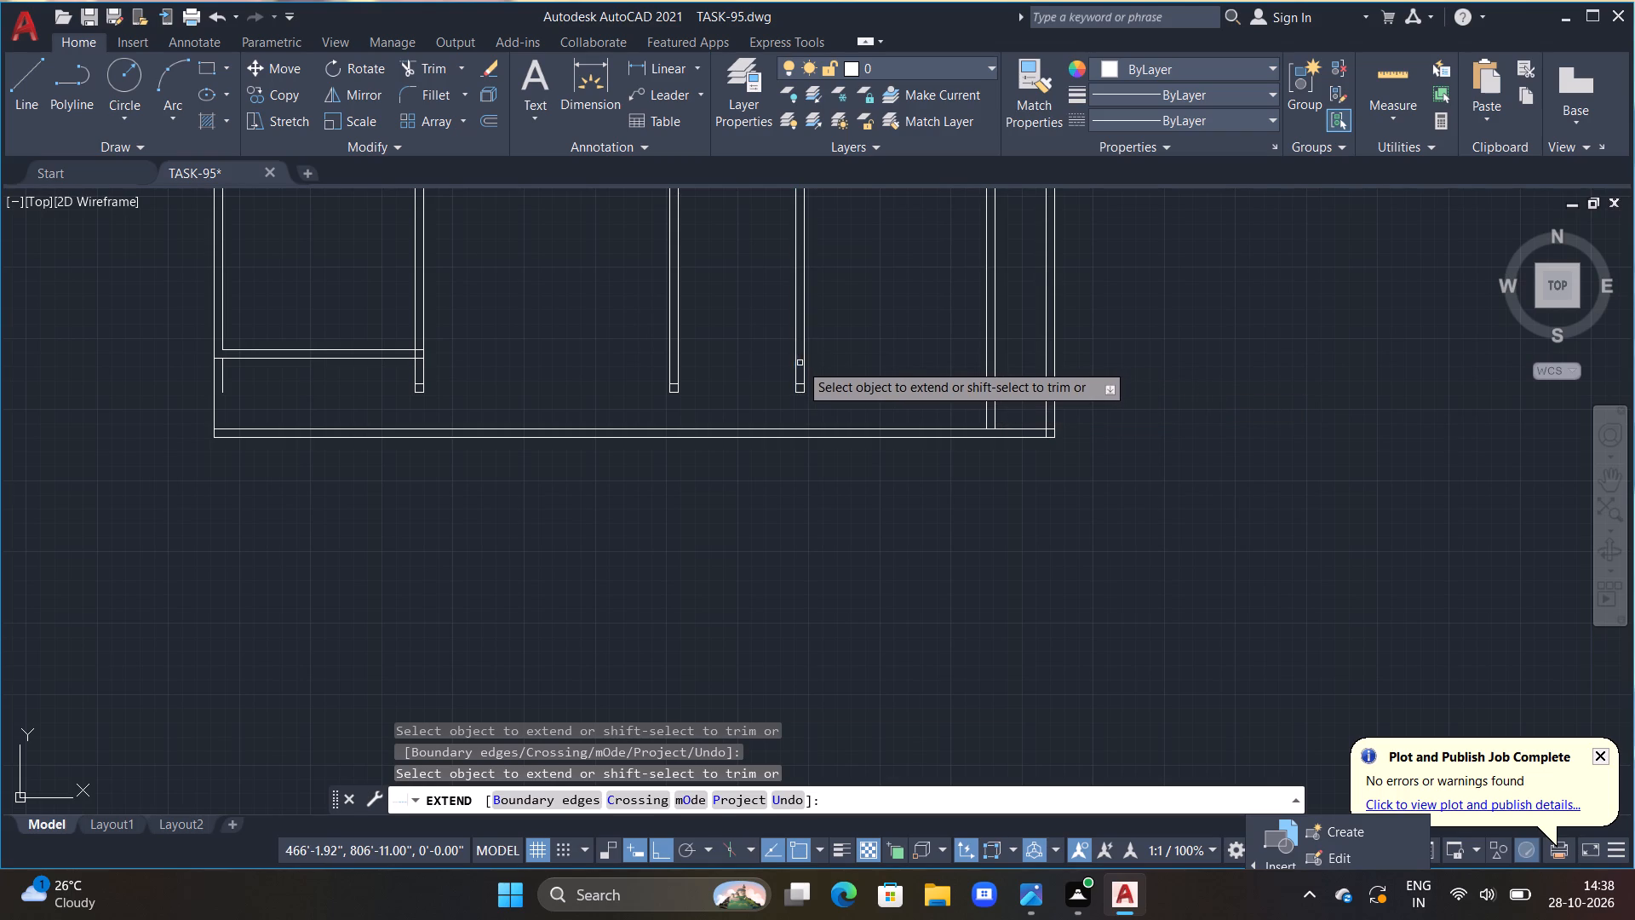
click(800, 363)
click(799, 362)
click(795, 360)
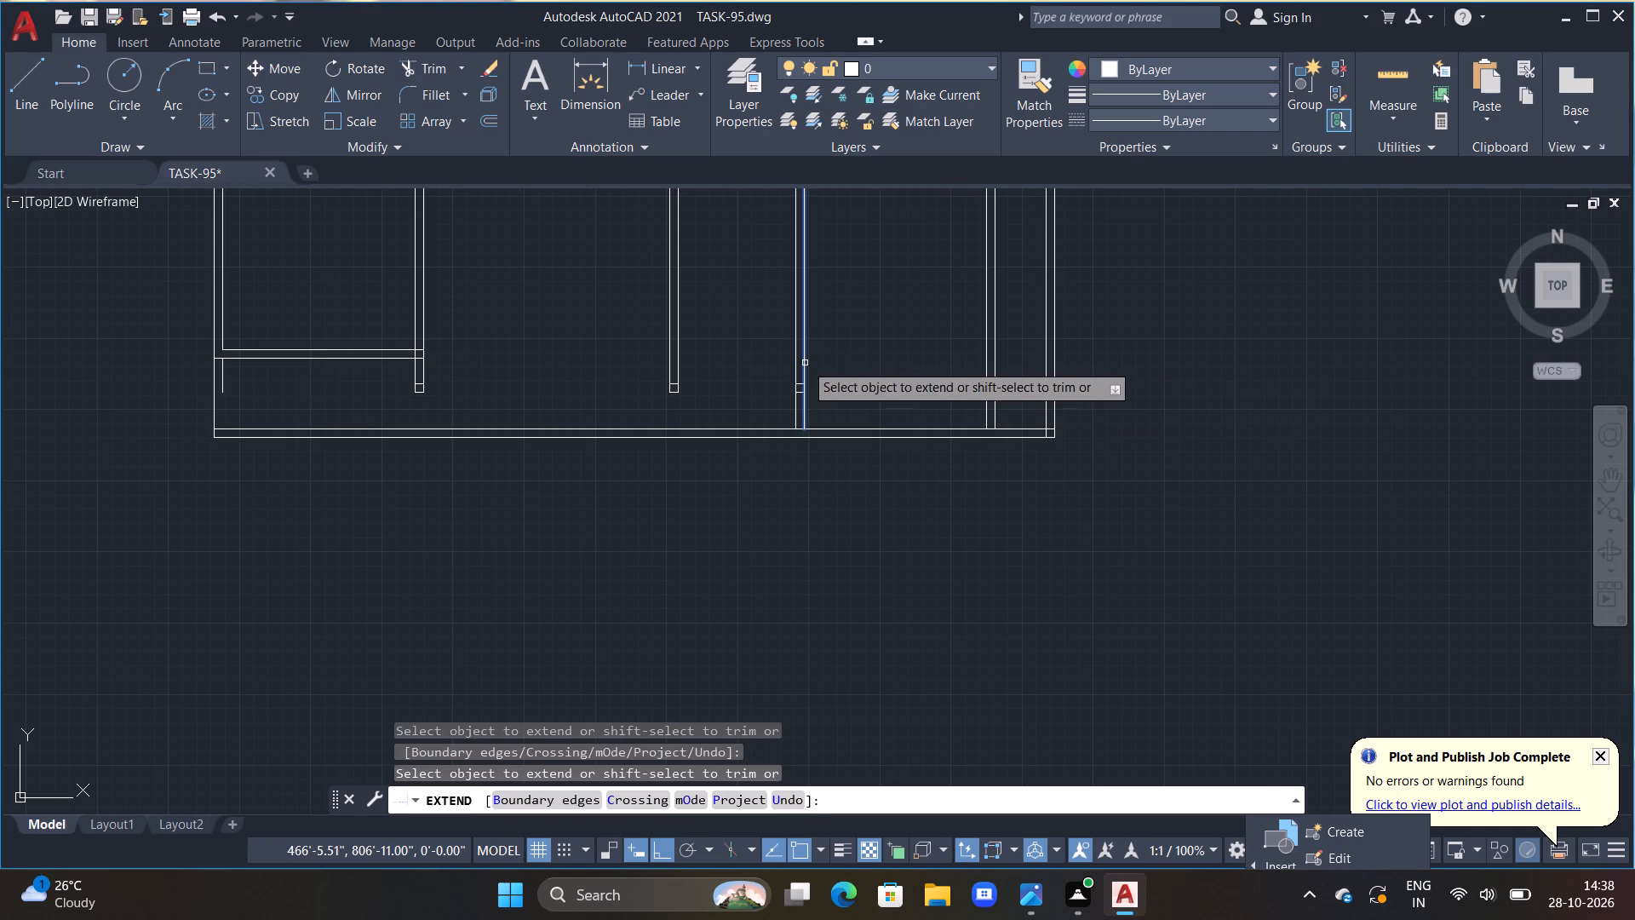
click(804, 363)
click(680, 347)
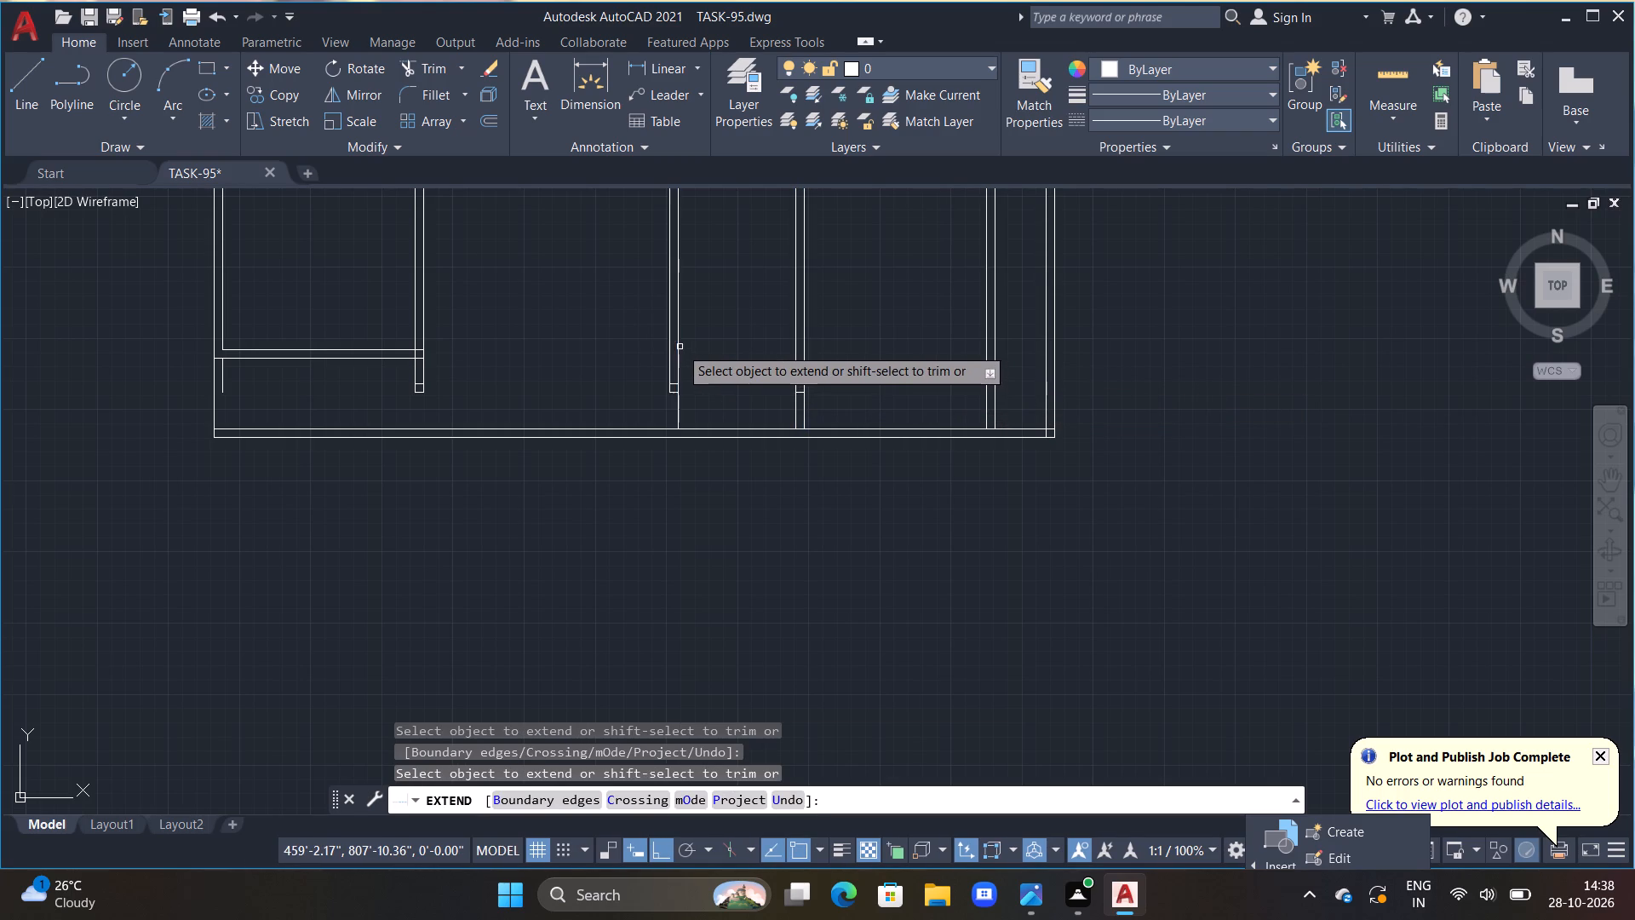
click(668, 342)
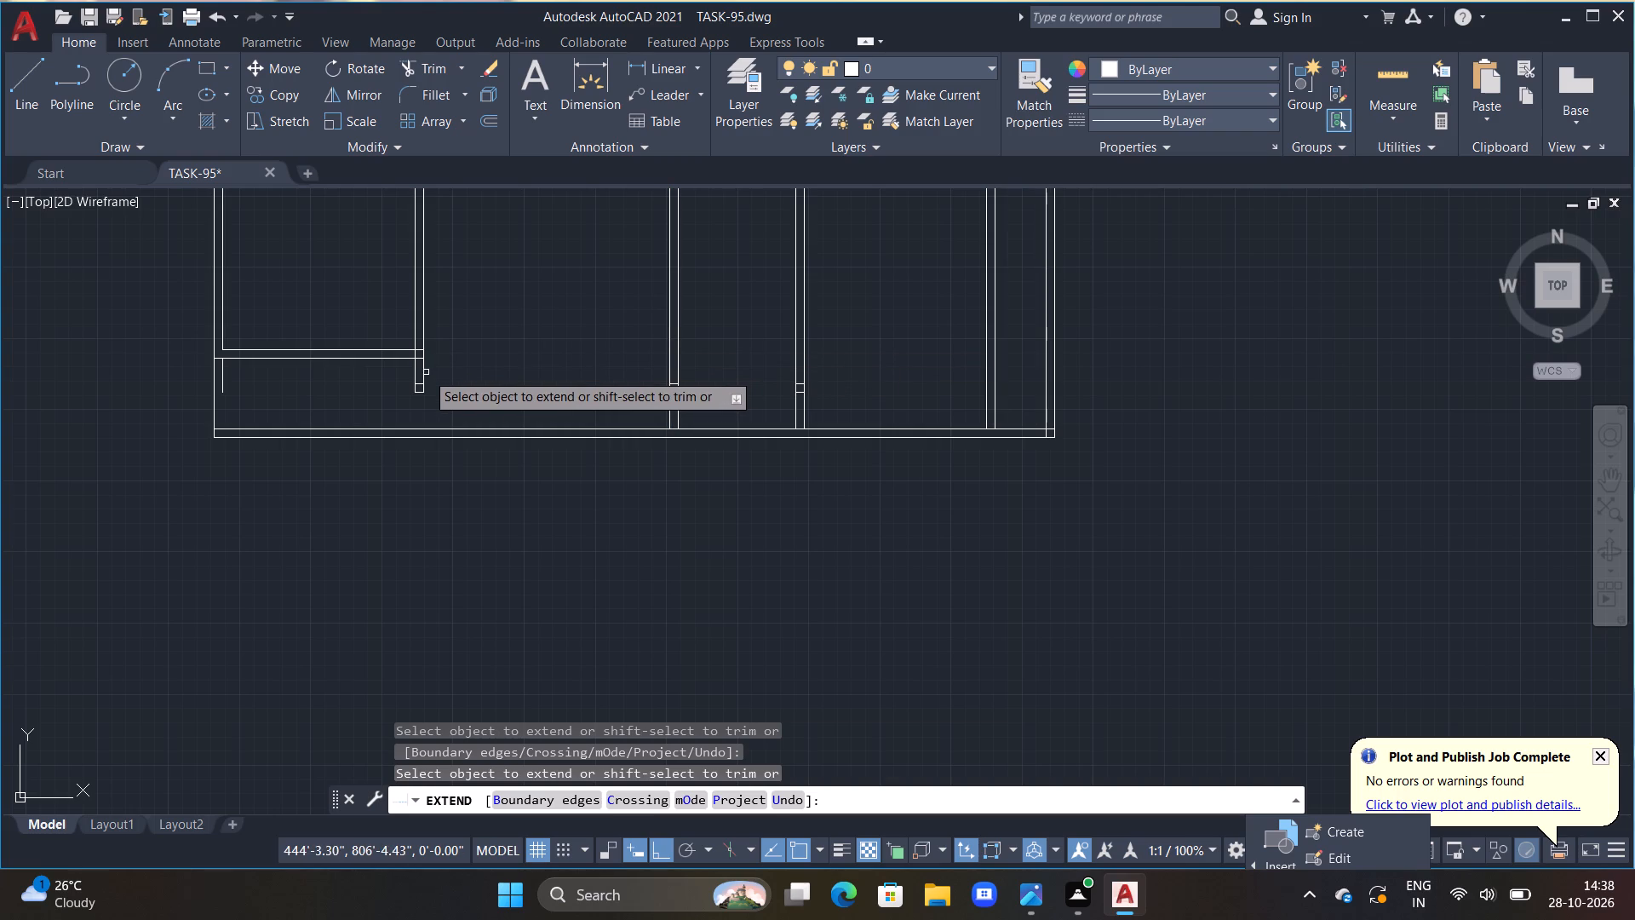
click(422, 371)
click(413, 369)
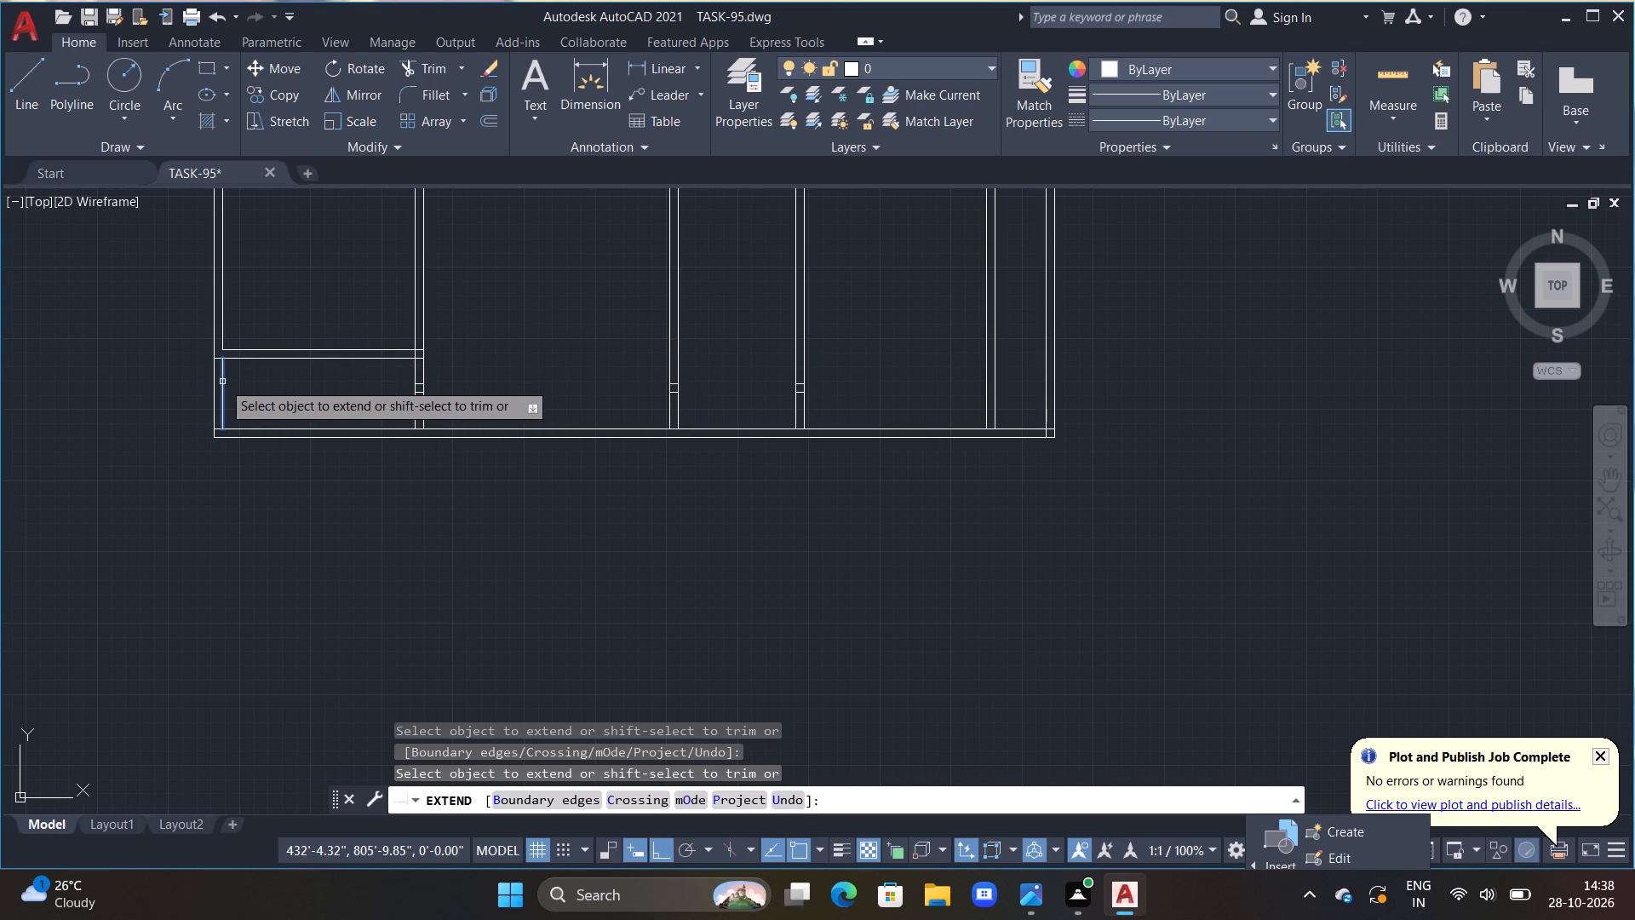
Extend the left outer wall's inner line down through the bottom wall to its lower line.
click(222, 382)
double_click(222, 399)
key(Escape)
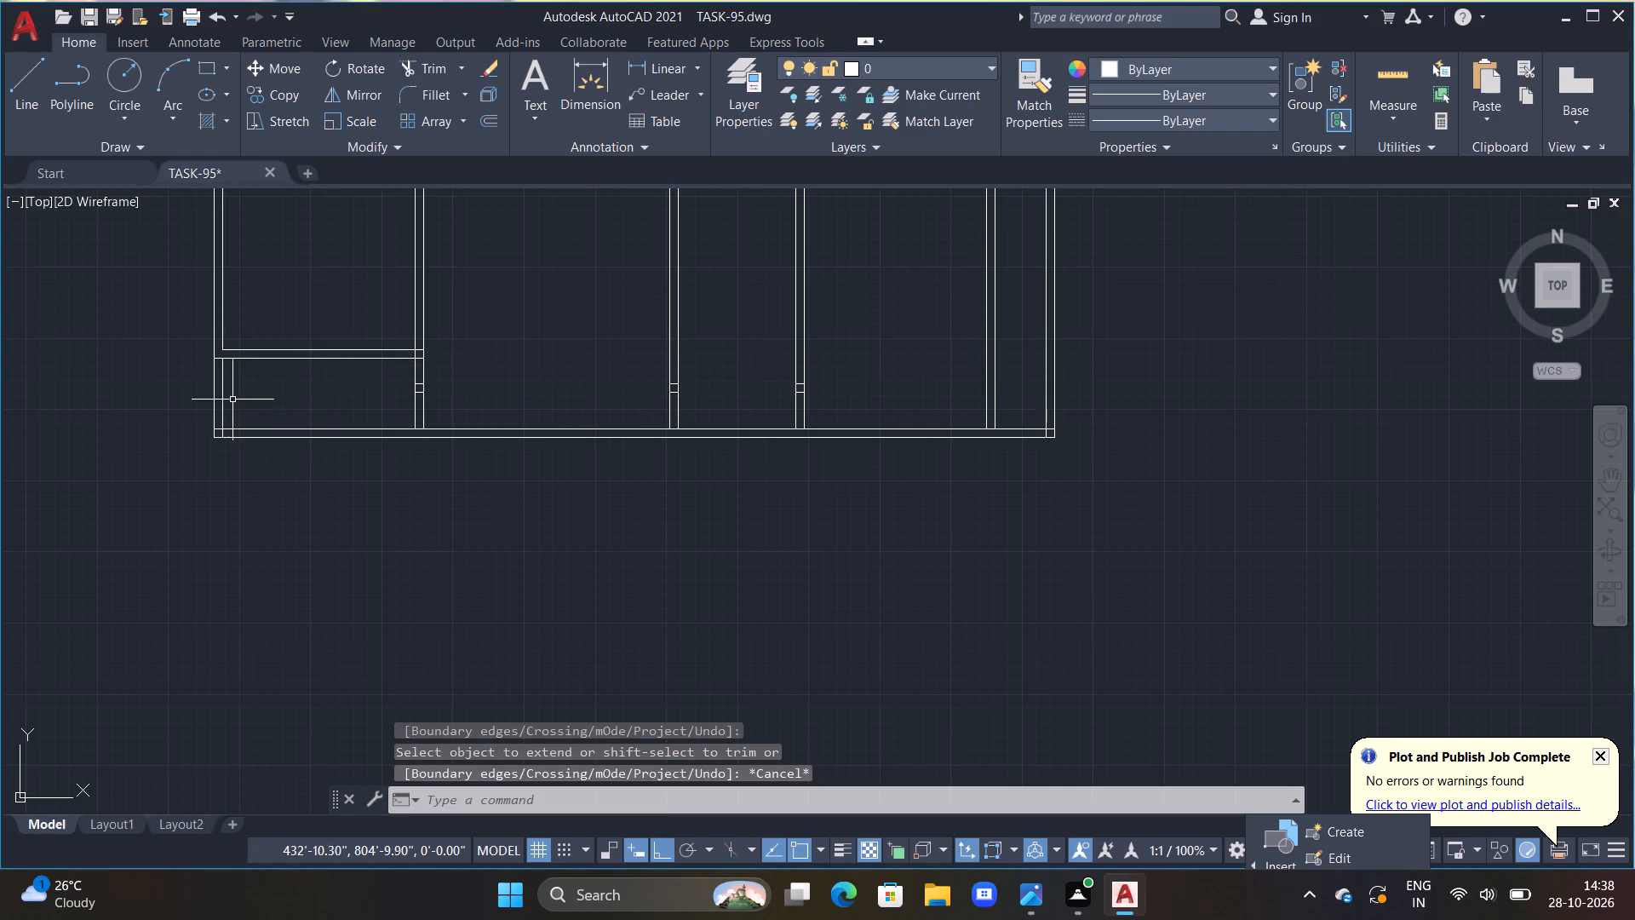
key(Escape)
Offset the left outer wall's inner line below the lower partition 4'2" to the right, and offset that new line 6" further right.
scroll(380, 460, down, 1)
scroll(332, 420, up, 1)
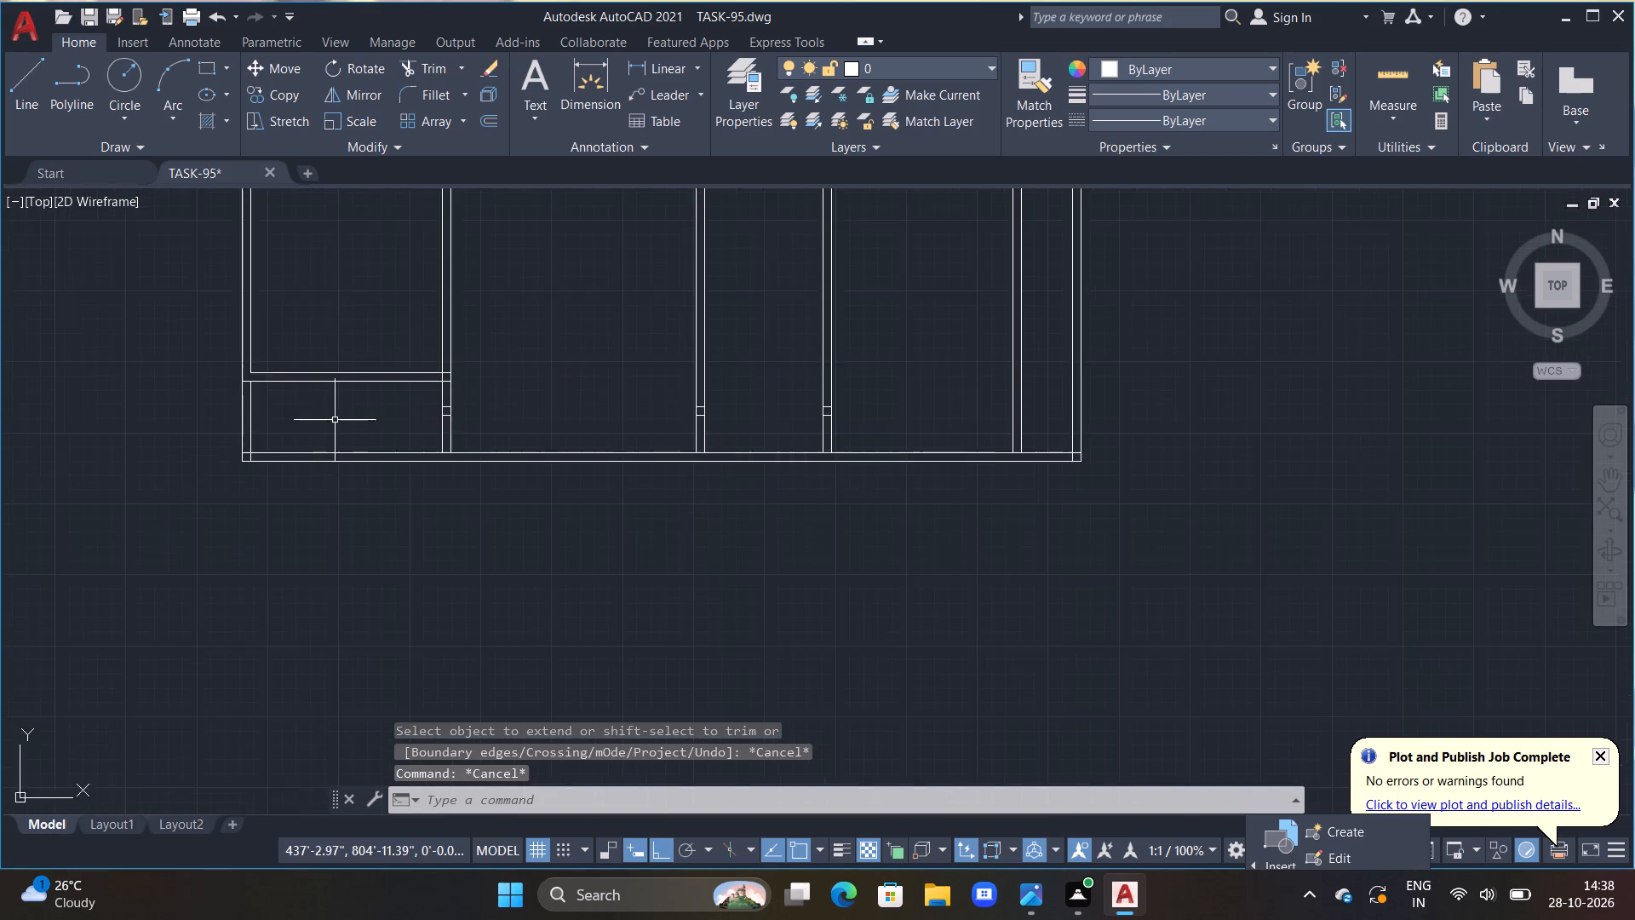
middle_drag(337, 422, 553, 551)
scroll(550, 536, down, 1)
scroll(533, 535, up, 2)
middle_drag(530, 536, 756, 433)
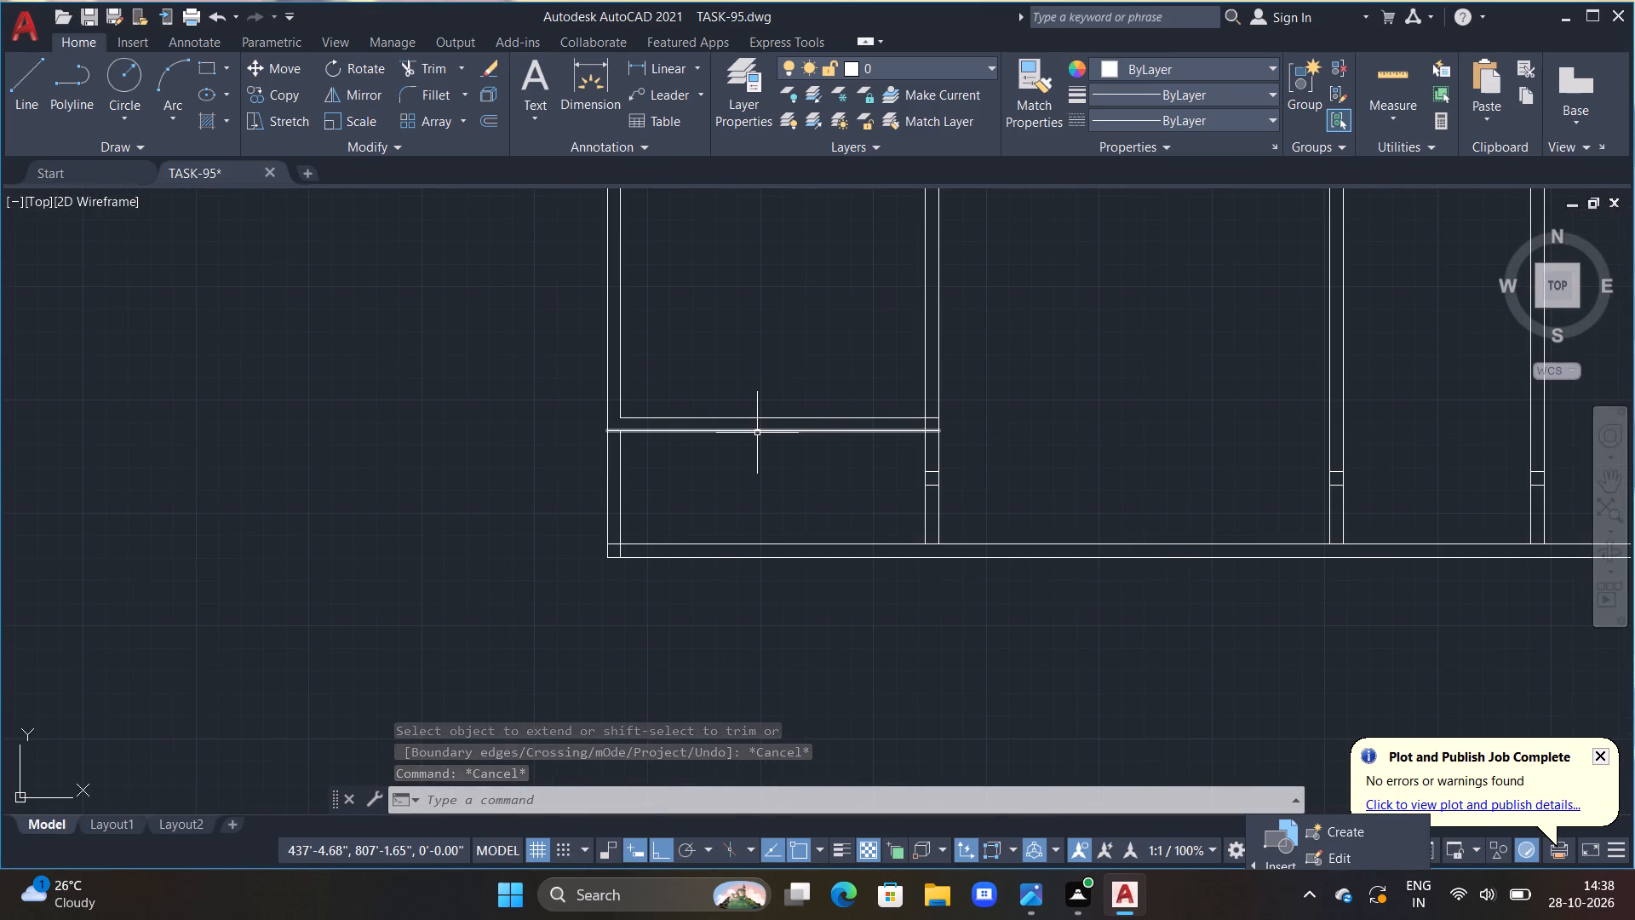
key(Escape)
text(OFF)
key(space)
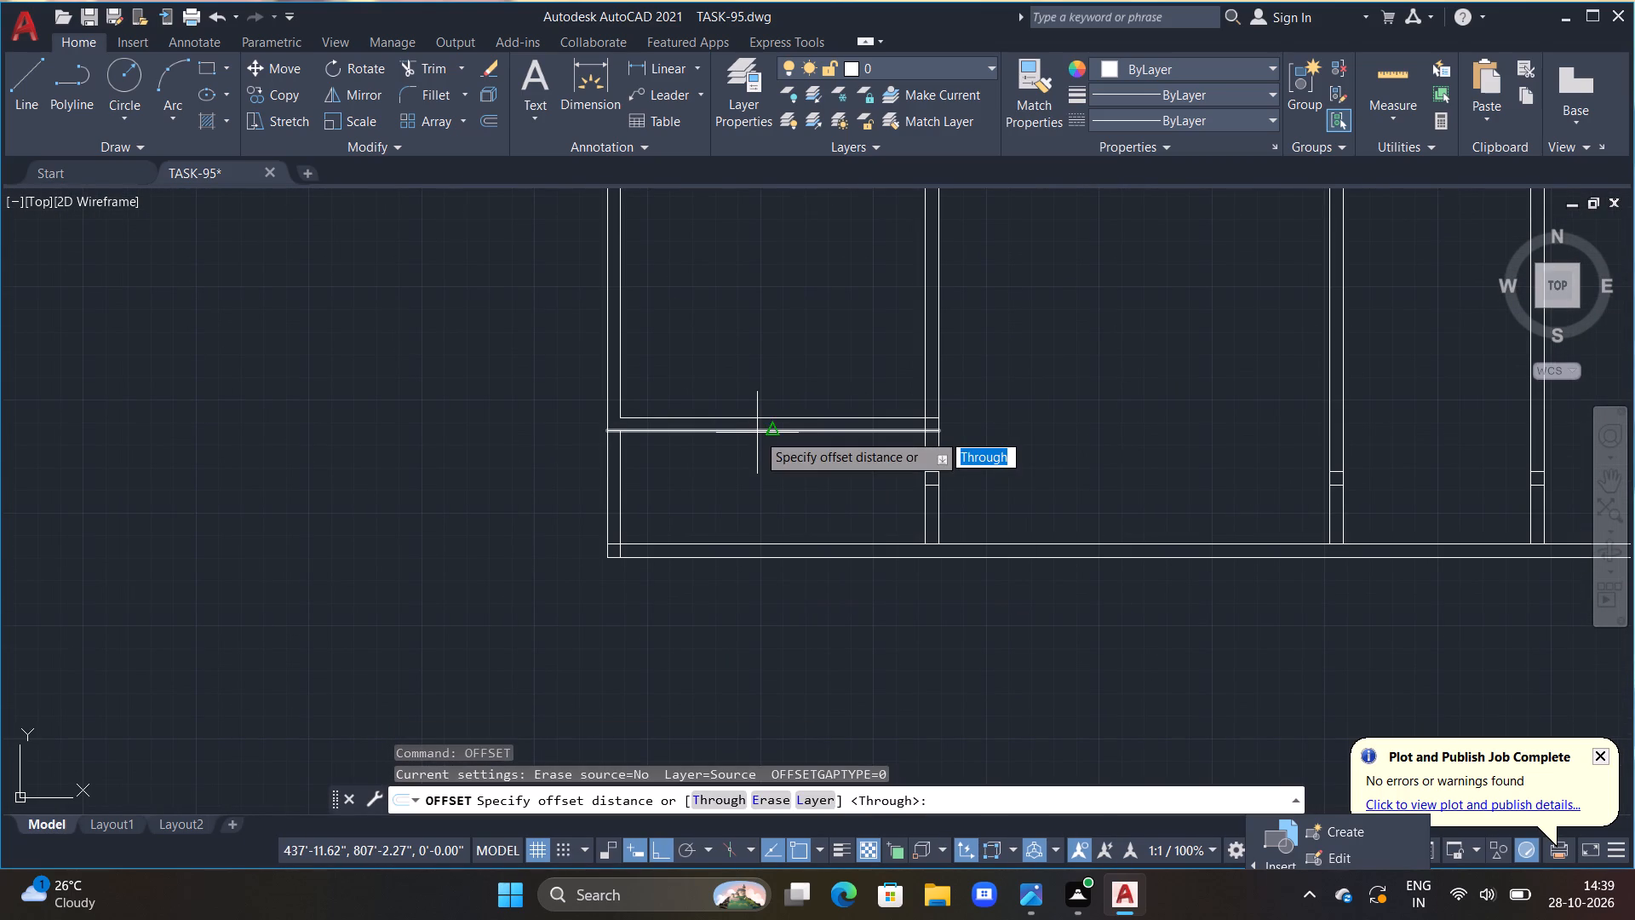
text(4'2")
key(Return)
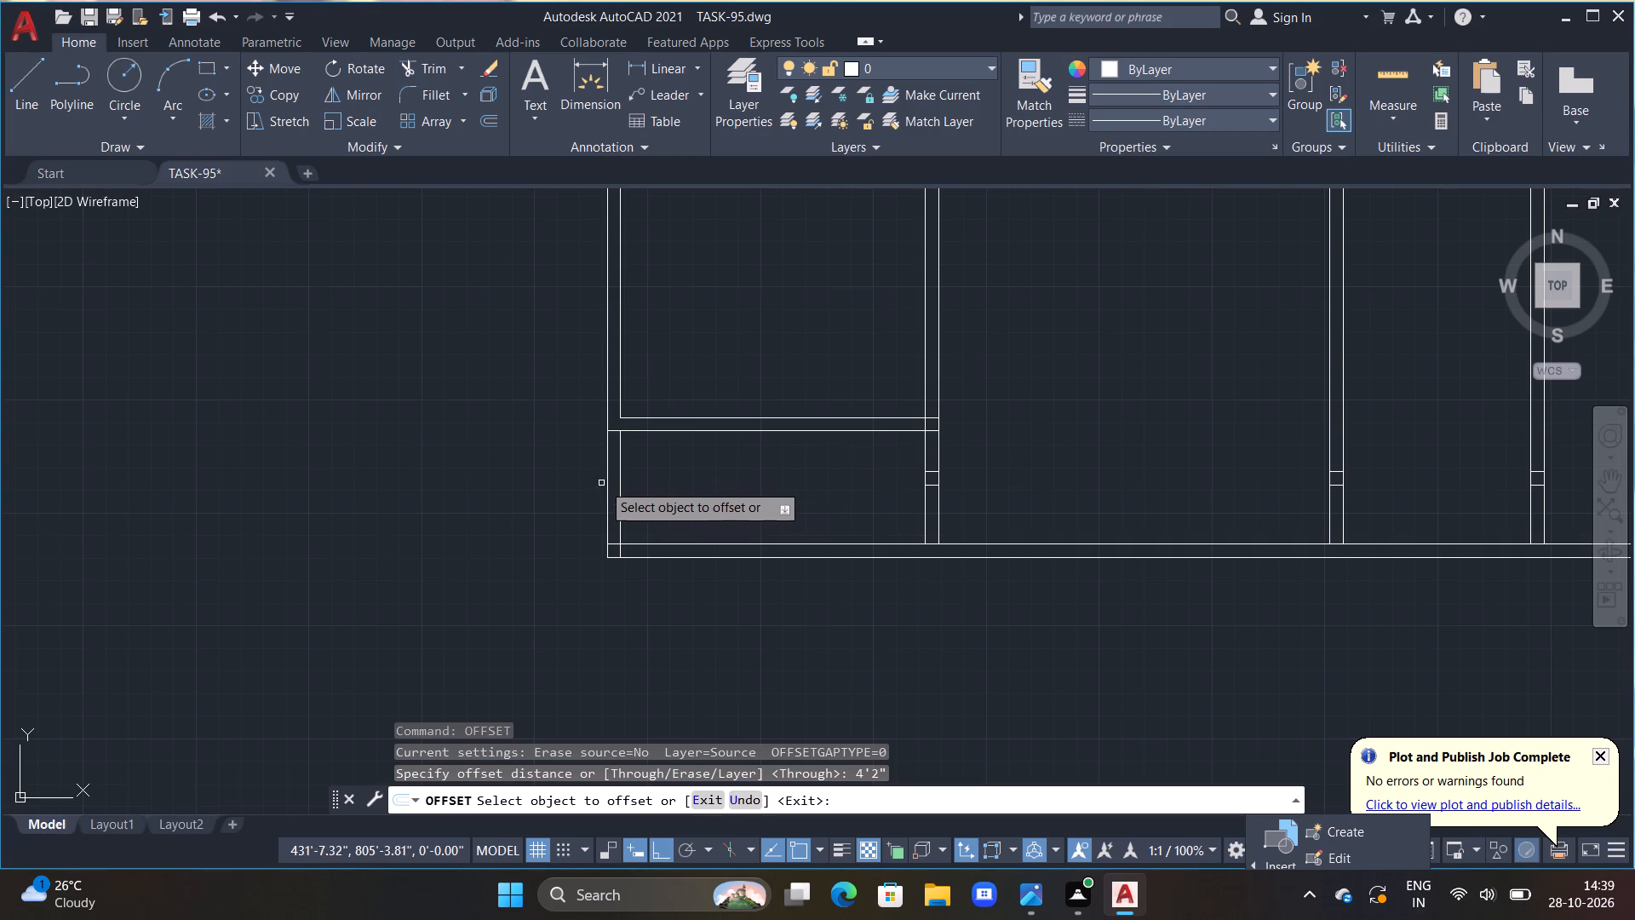
click(621, 494)
click(771, 527)
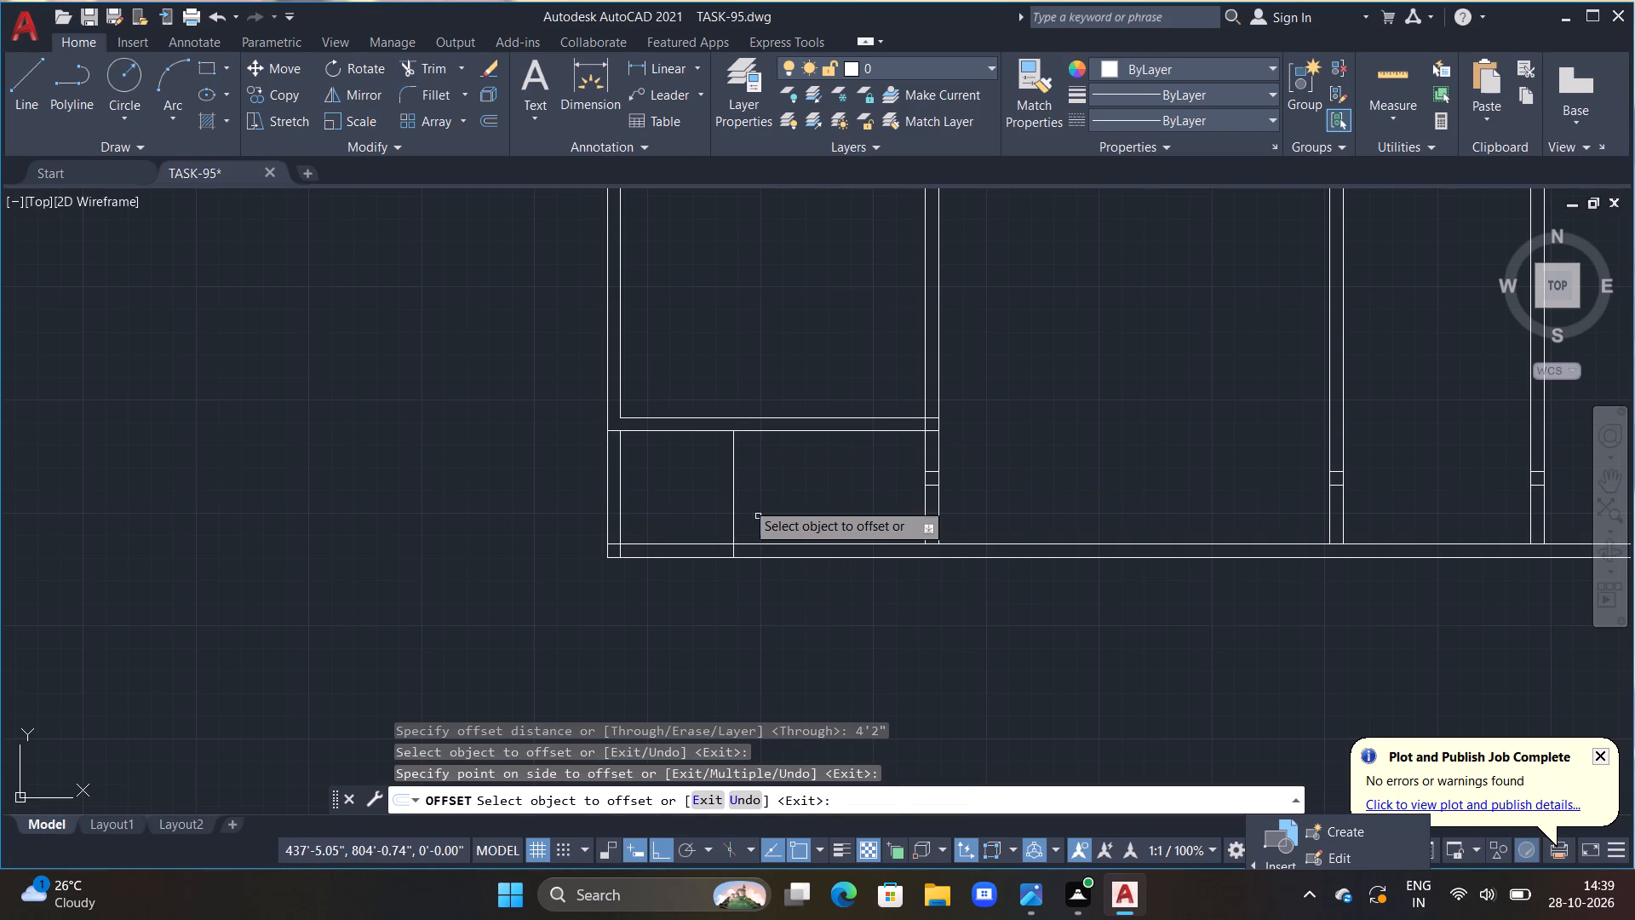
click(731, 483)
text(6")
key(Return)
key(Escape)
key(Escape)
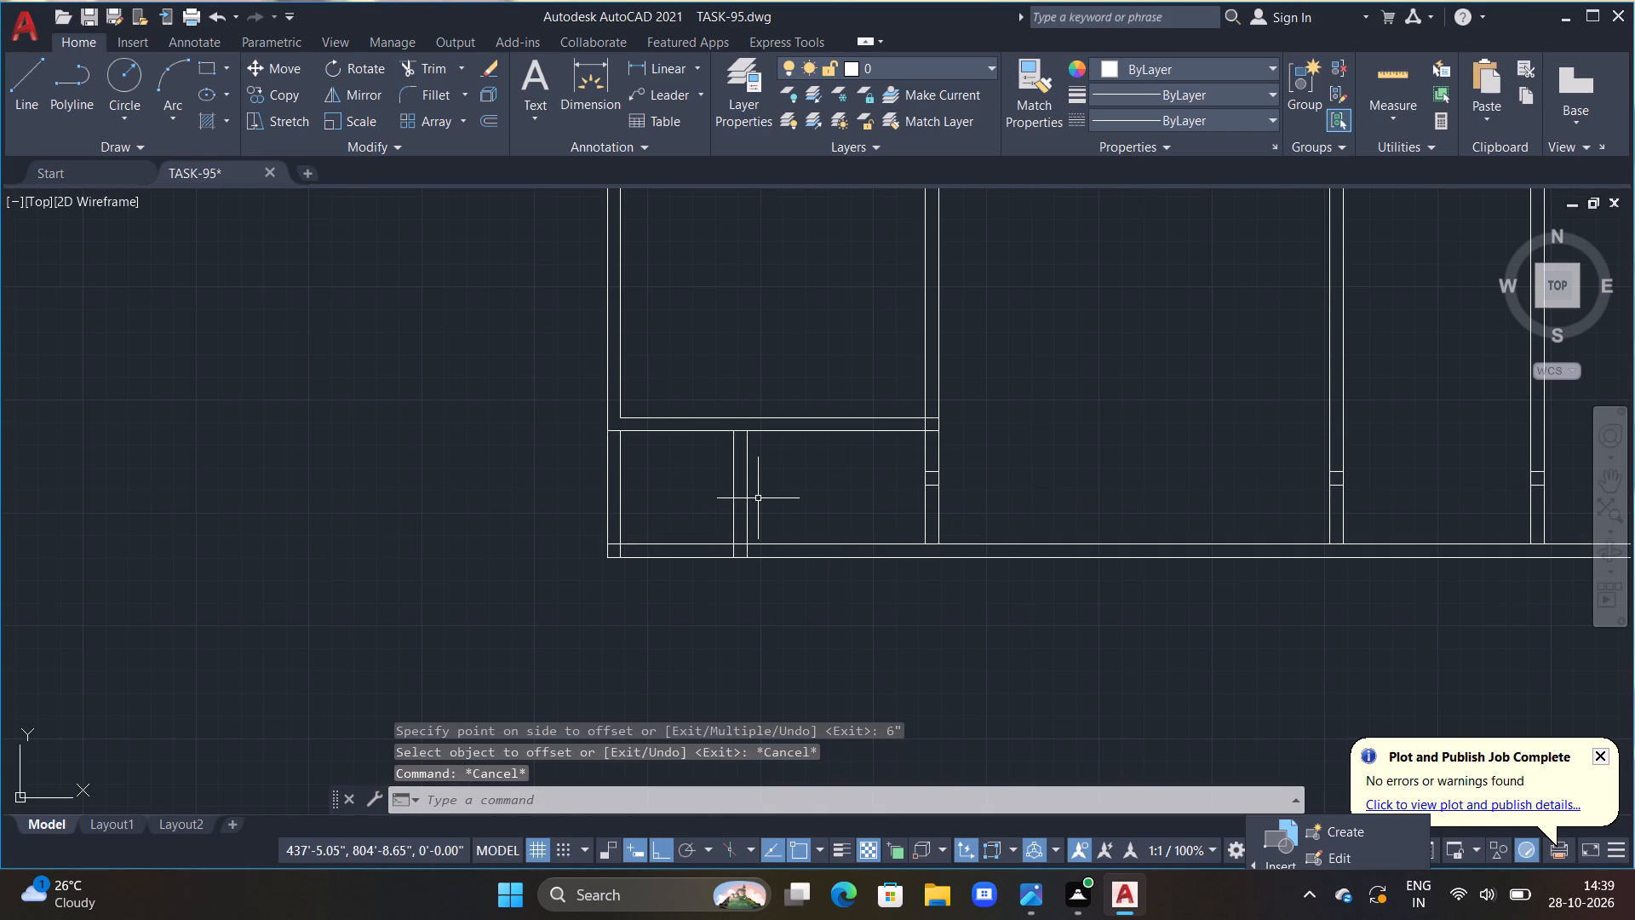
Extend both lines of the new vertical partition up to the lower horizontal partition's upper line.
key(e)
text(X)
key(space)
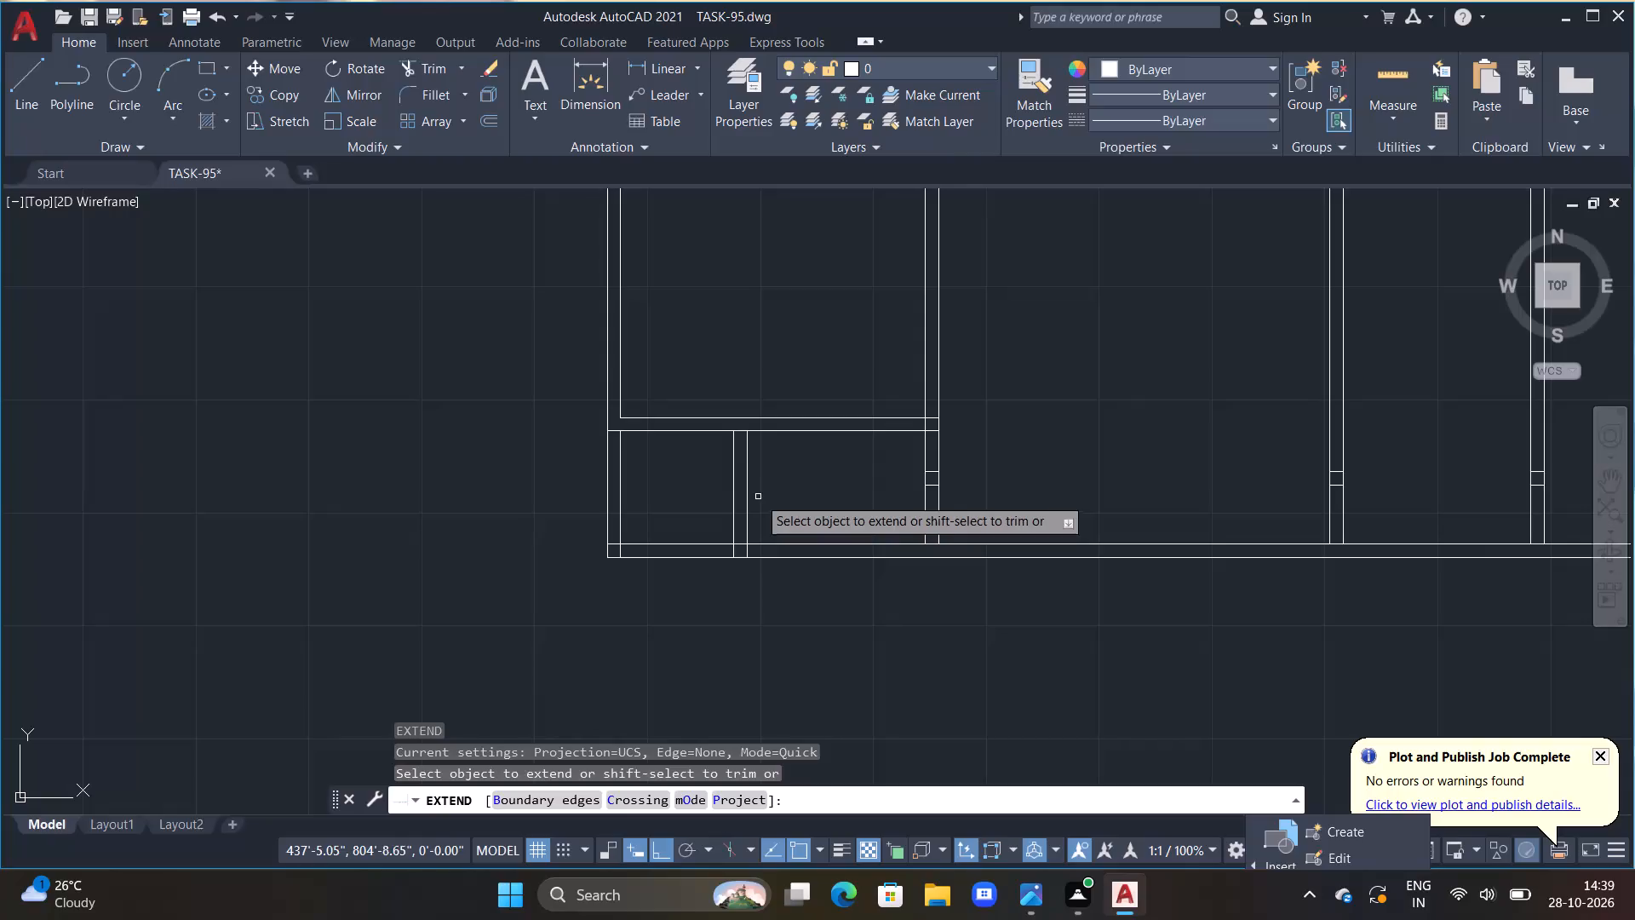
click(745, 465)
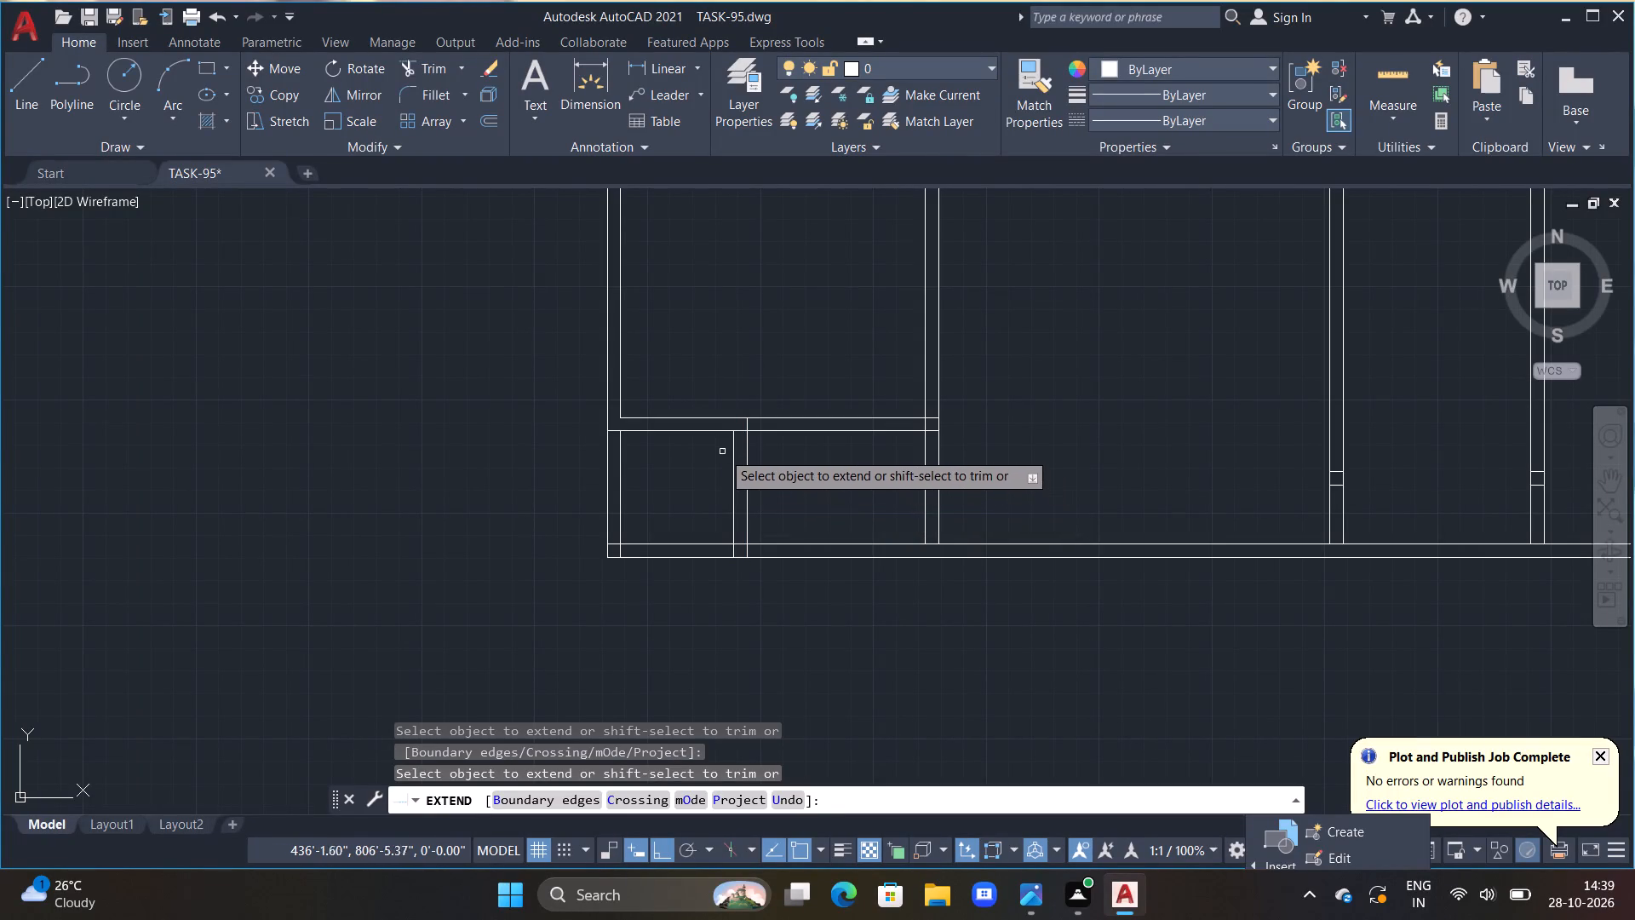
click(730, 453)
click(737, 457)
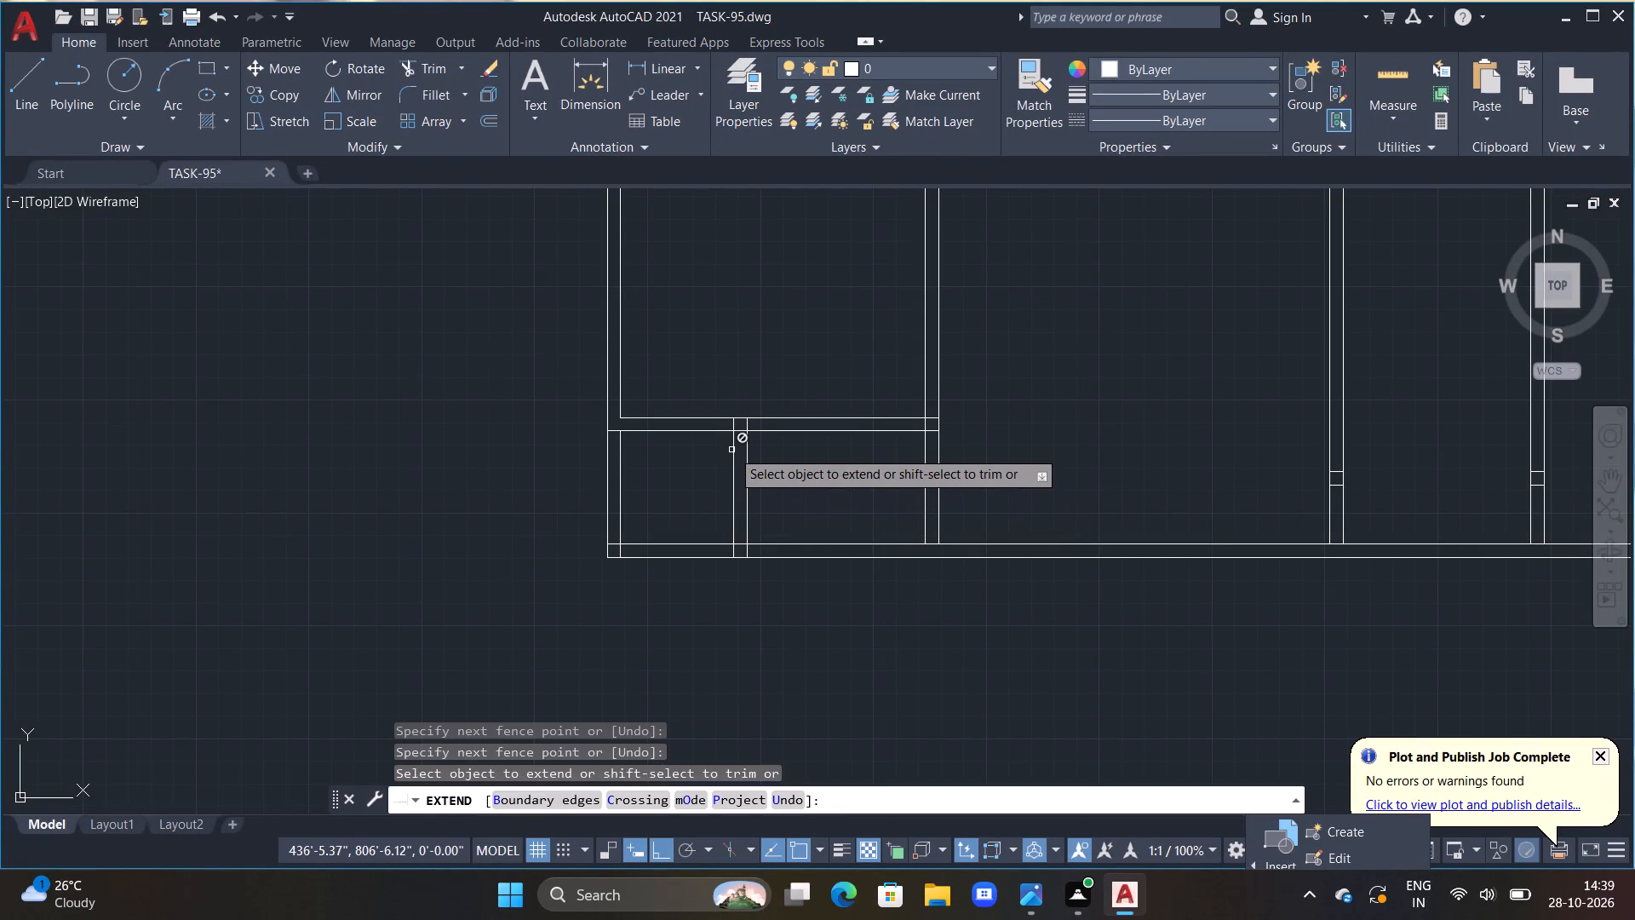
click(731, 450)
key(Escape)
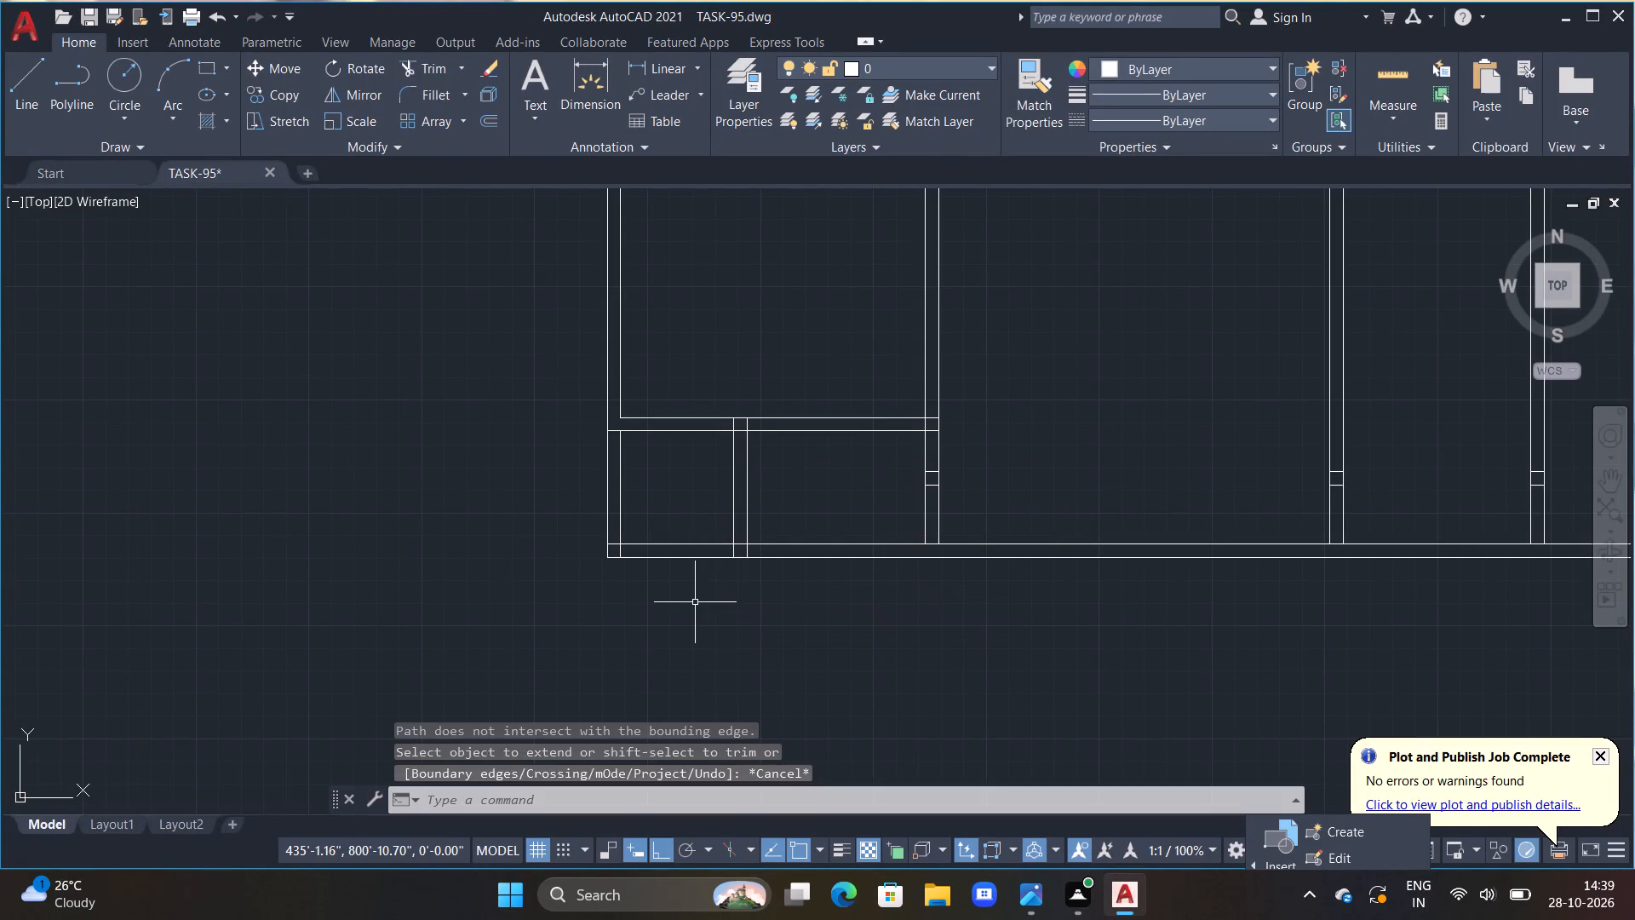
key(Escape)
Trim away the bottom-left room's left wall inner line and the bottom wall's upper line left of the new vertical partition.
middle_drag(651, 484, 668, 440)
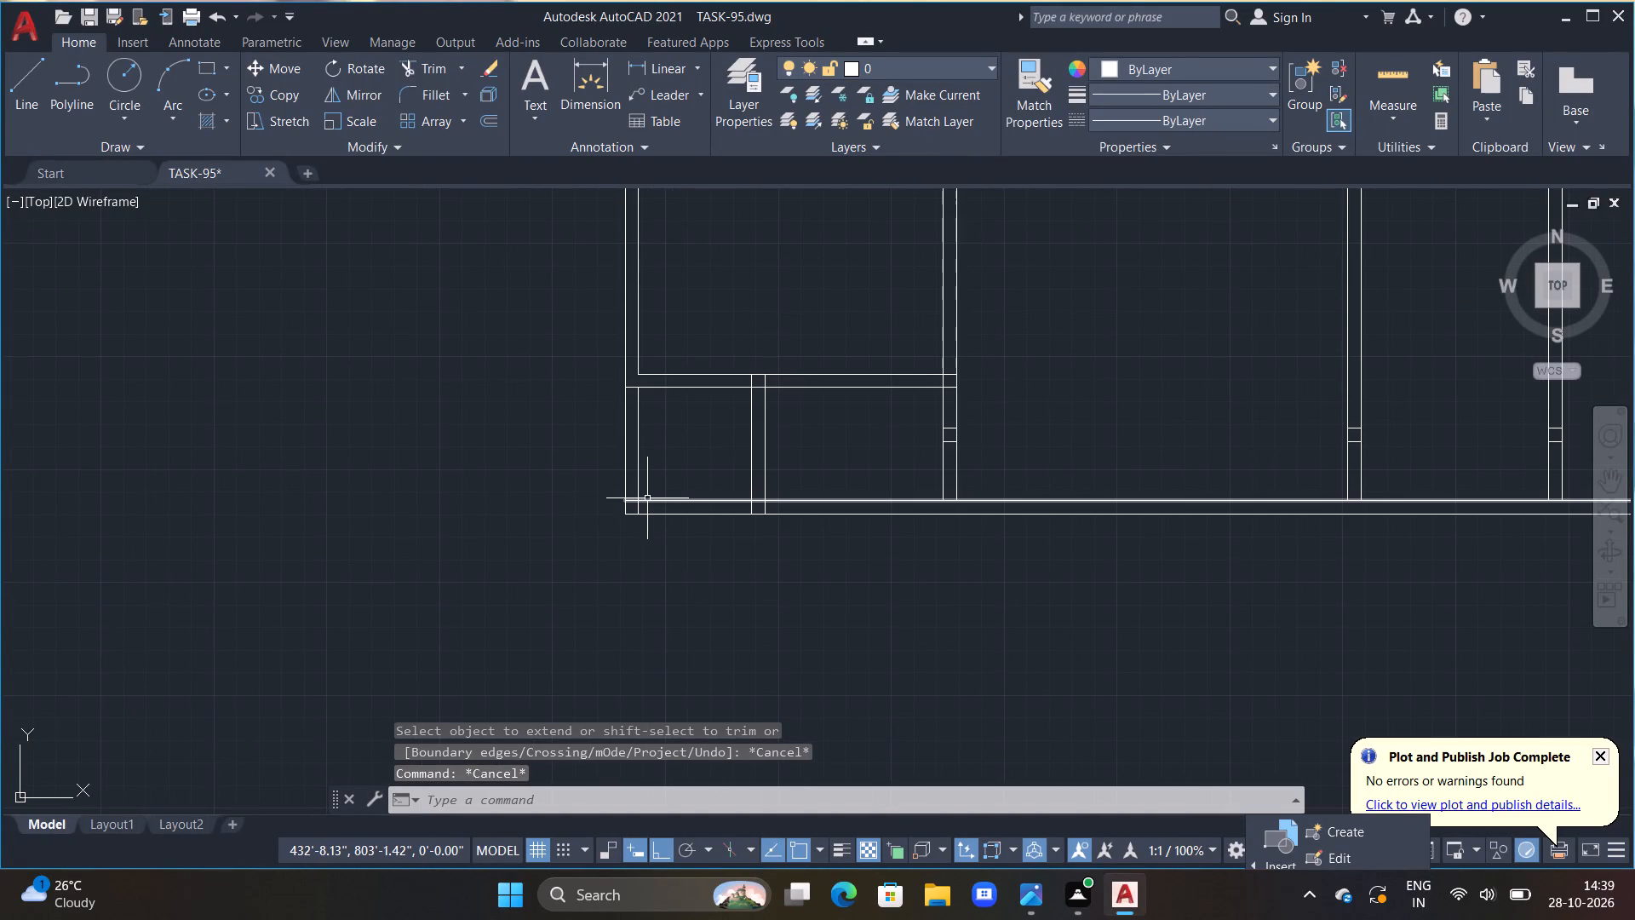
text(TR)
key(space)
scroll(634, 513, up, 3)
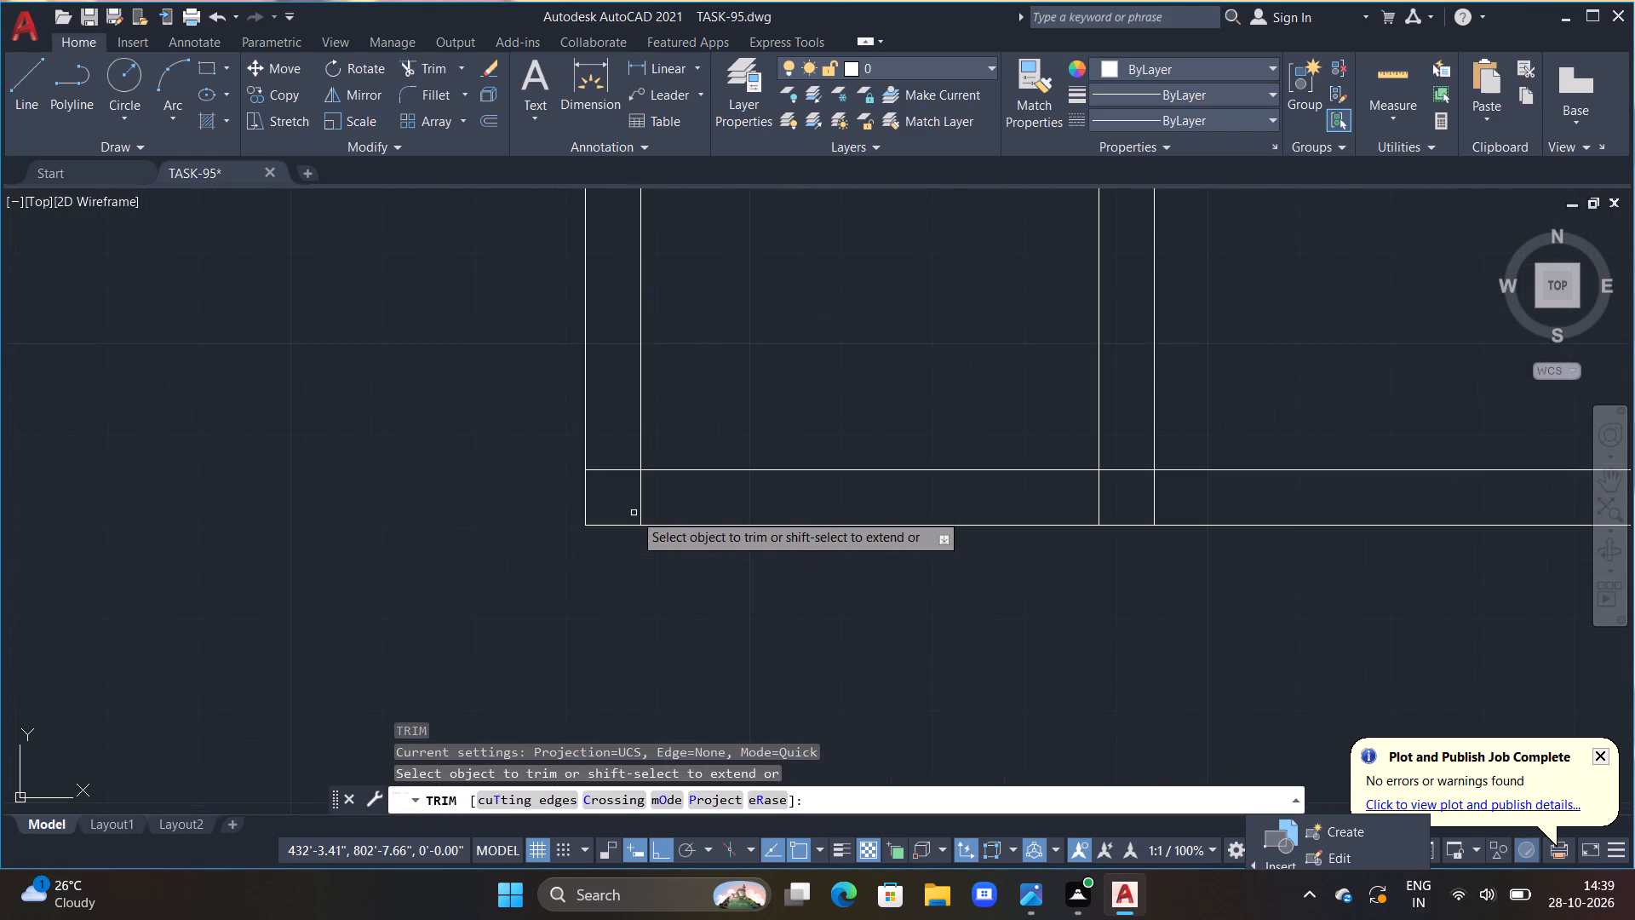
click(617, 474)
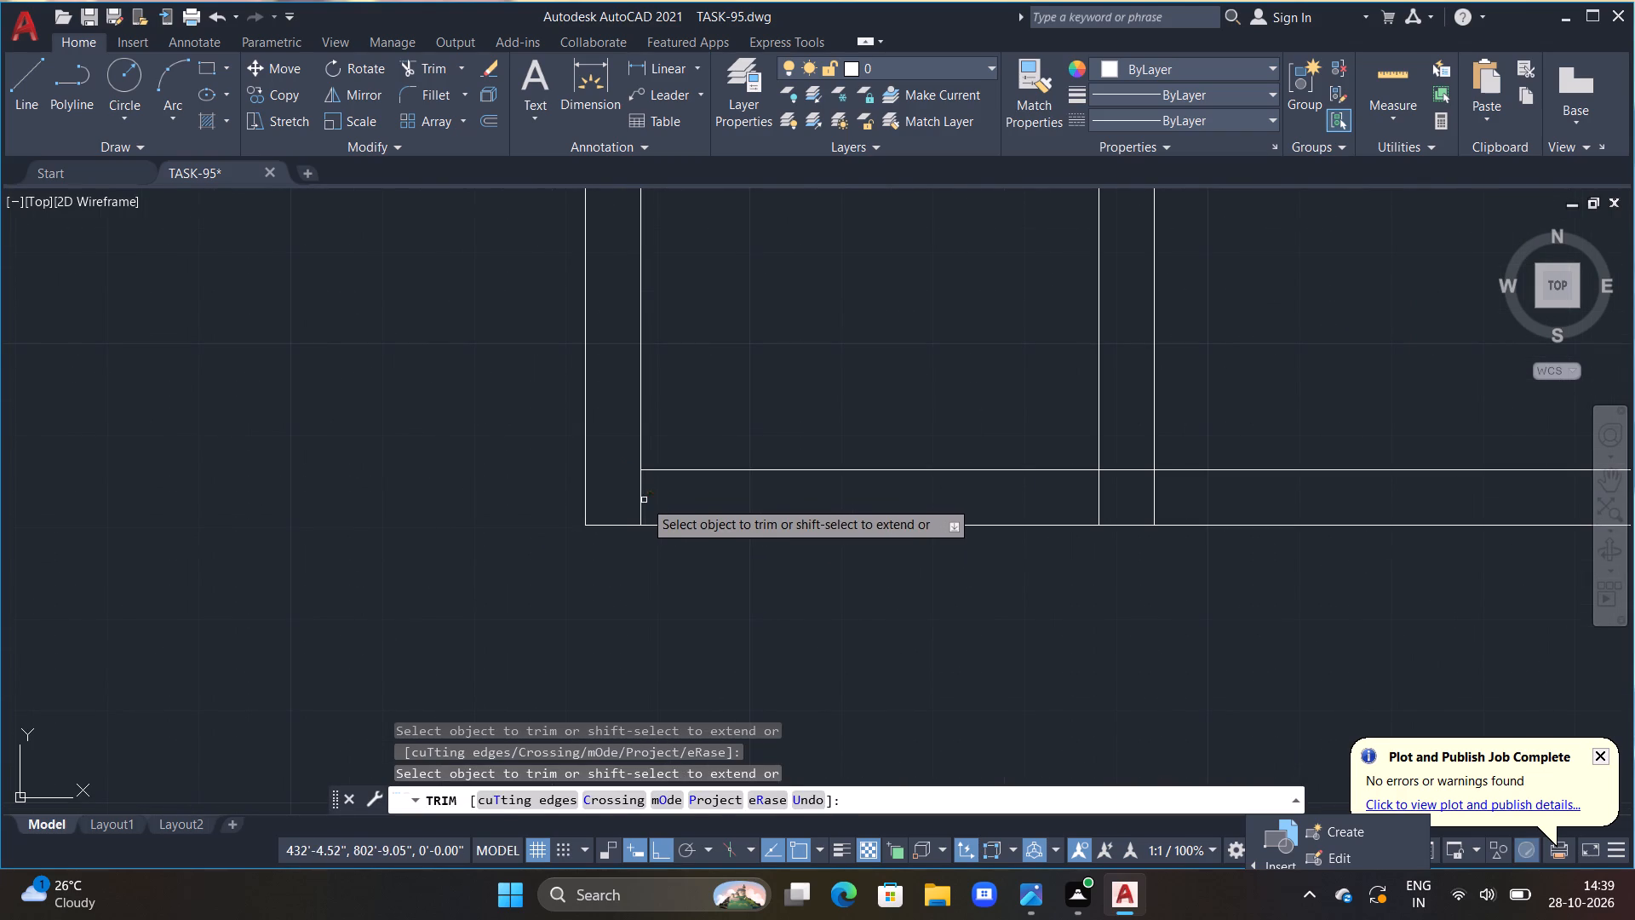
click(644, 500)
click(668, 466)
click(637, 448)
scroll(734, 385, down, 3)
middle_drag(769, 434, 768, 463)
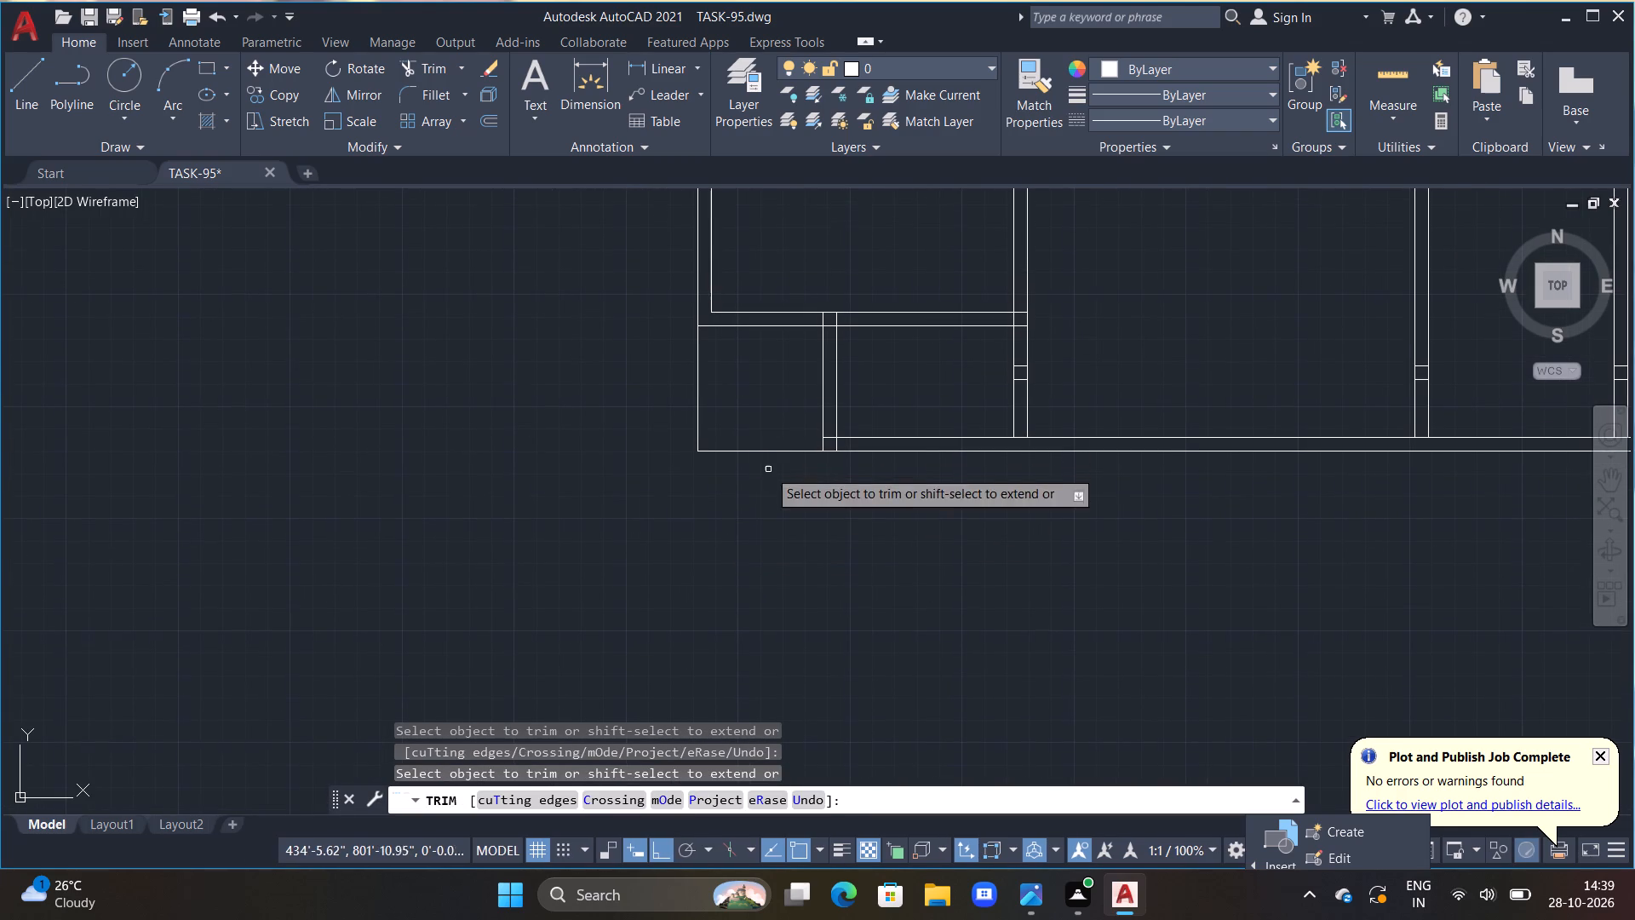
key(Escape)
key(Escape)
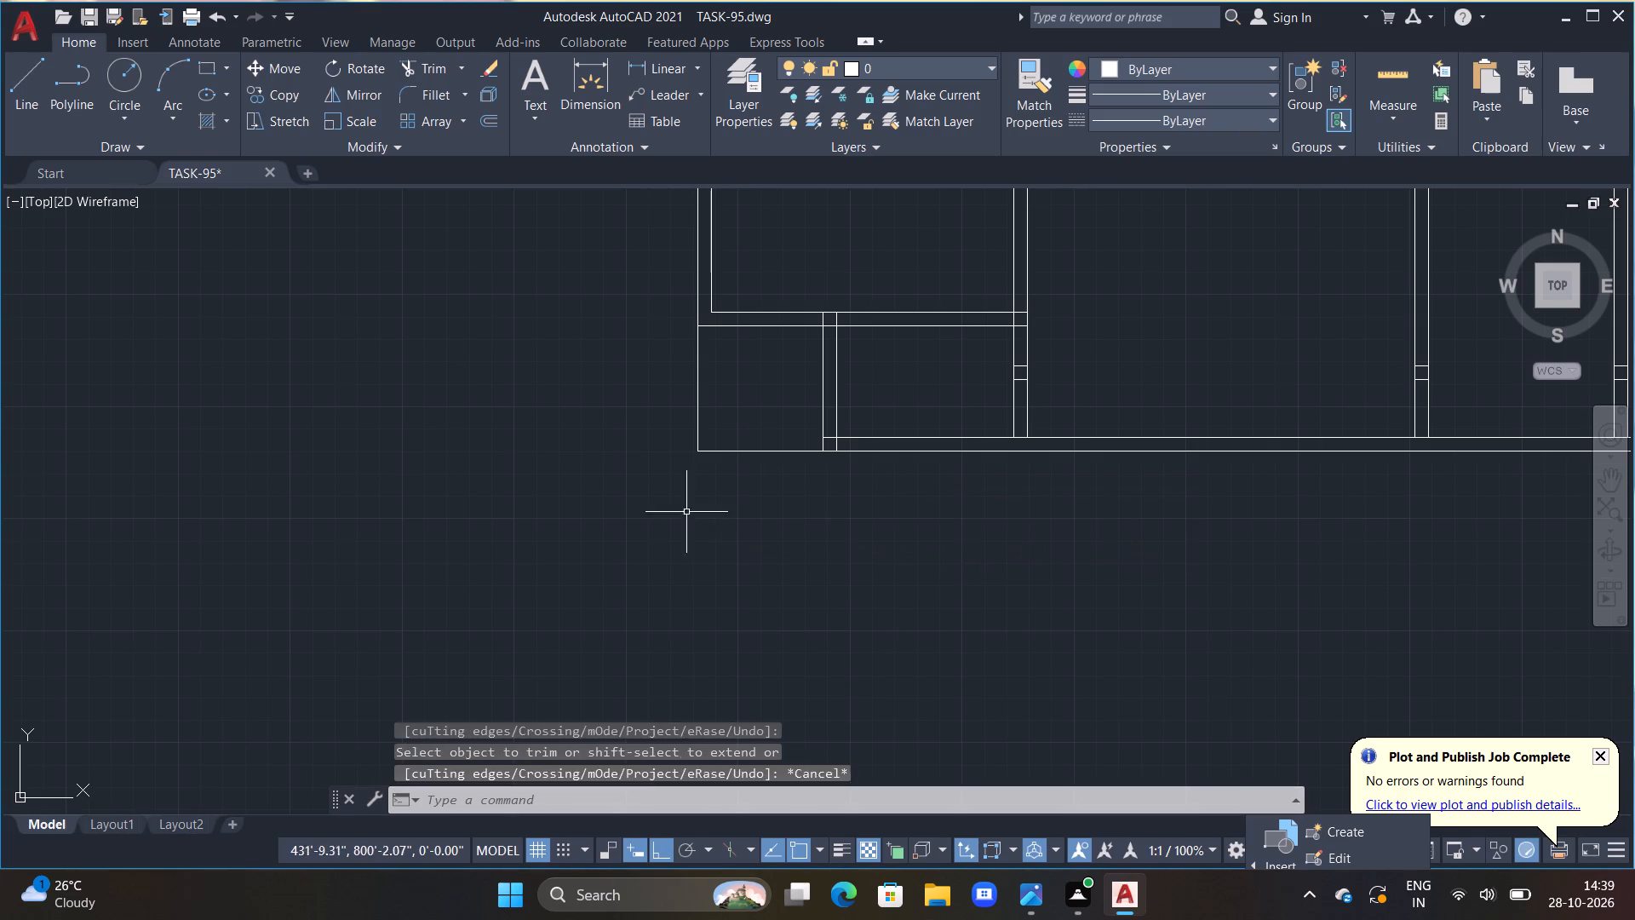
Offset the bottom-left room's outer left line and outer bottom line 4.5" inward.
middle_drag(671, 506, 714, 586)
scroll(714, 586, up, 1)
key(Escape)
key(Escape)
key(Escape)
text(OFF 4.5")
key(Return)
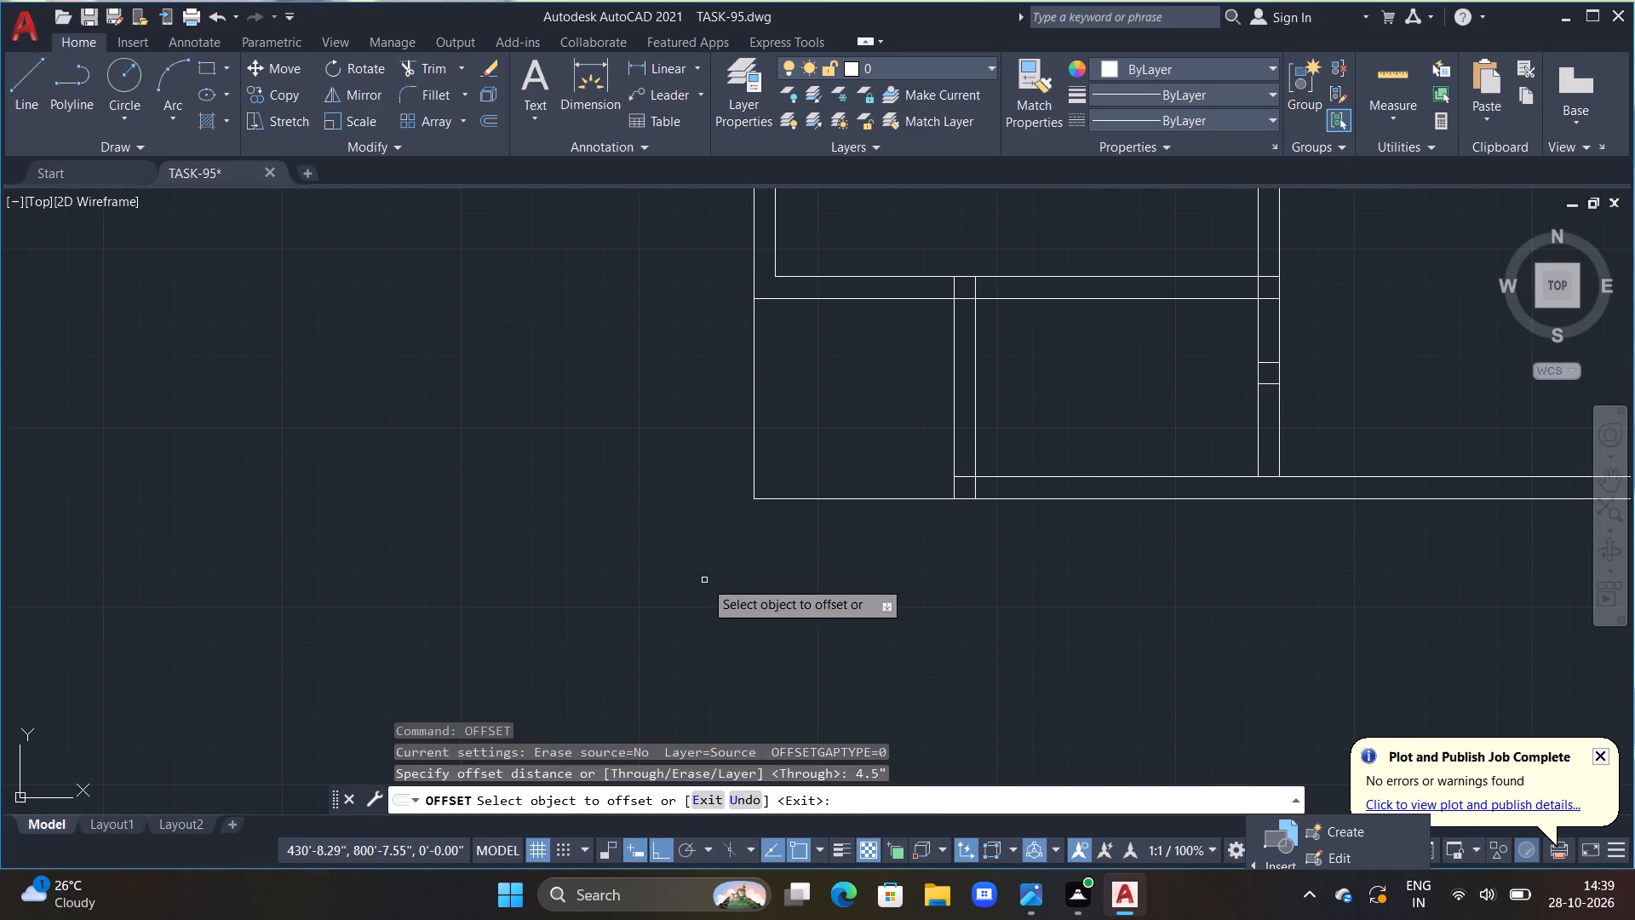
click(755, 395)
click(777, 411)
drag(817, 497, 815, 491)
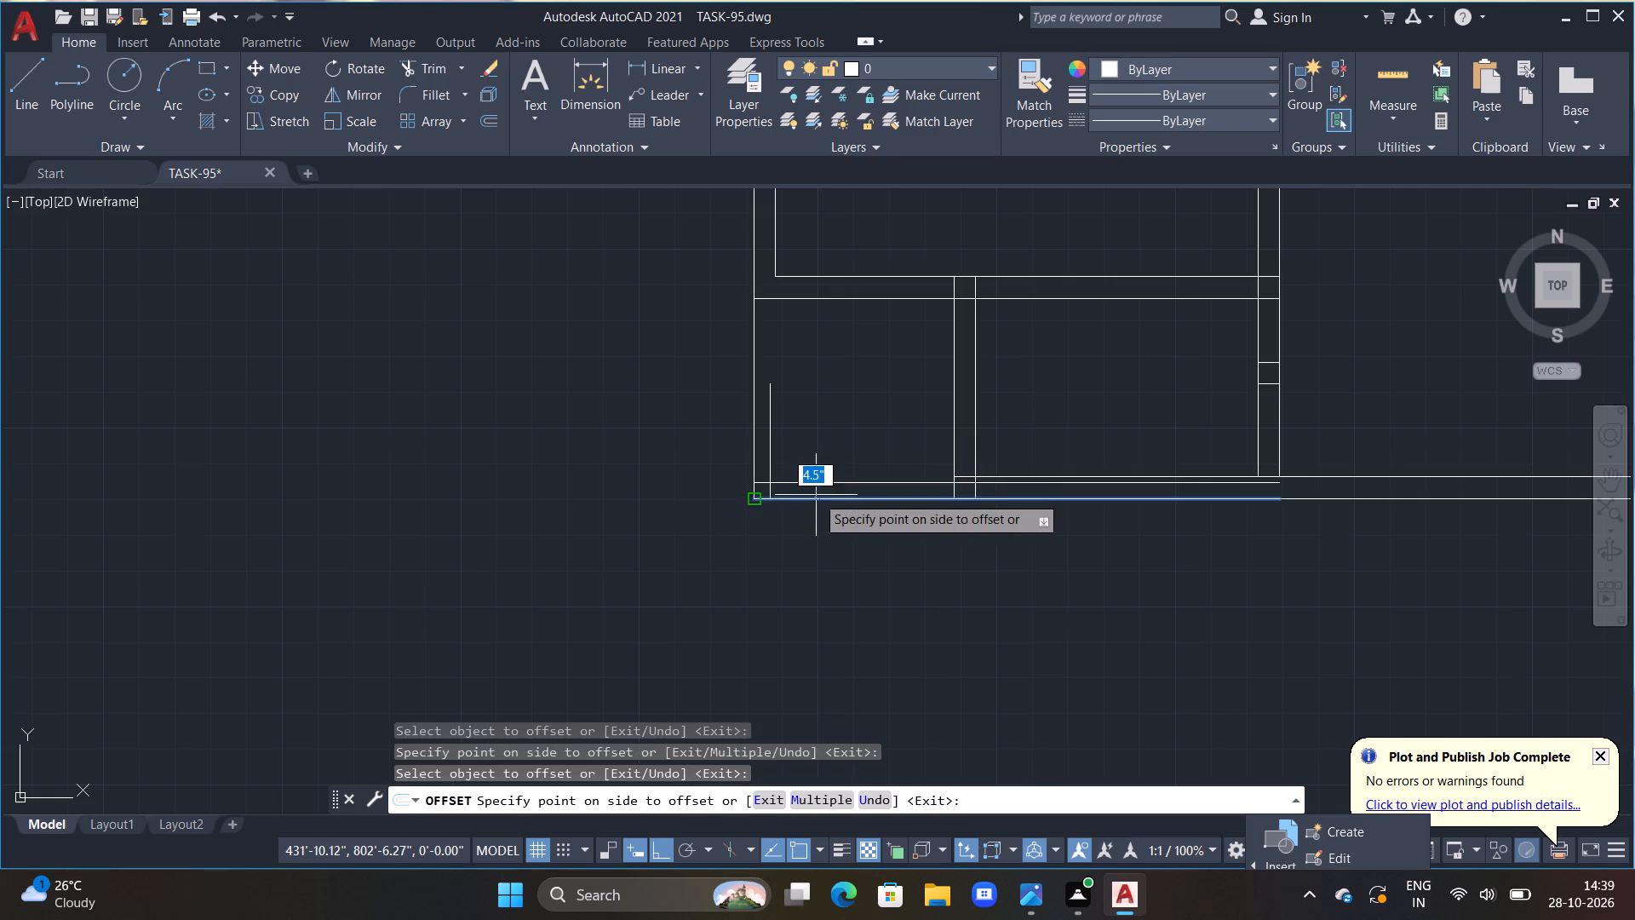
drag(815, 491, 810, 477)
click(809, 472)
key(Escape)
Extend the new 4.5" left wall inner line up to the lower horizontal partition's bottom line.
text(EX)
key(space)
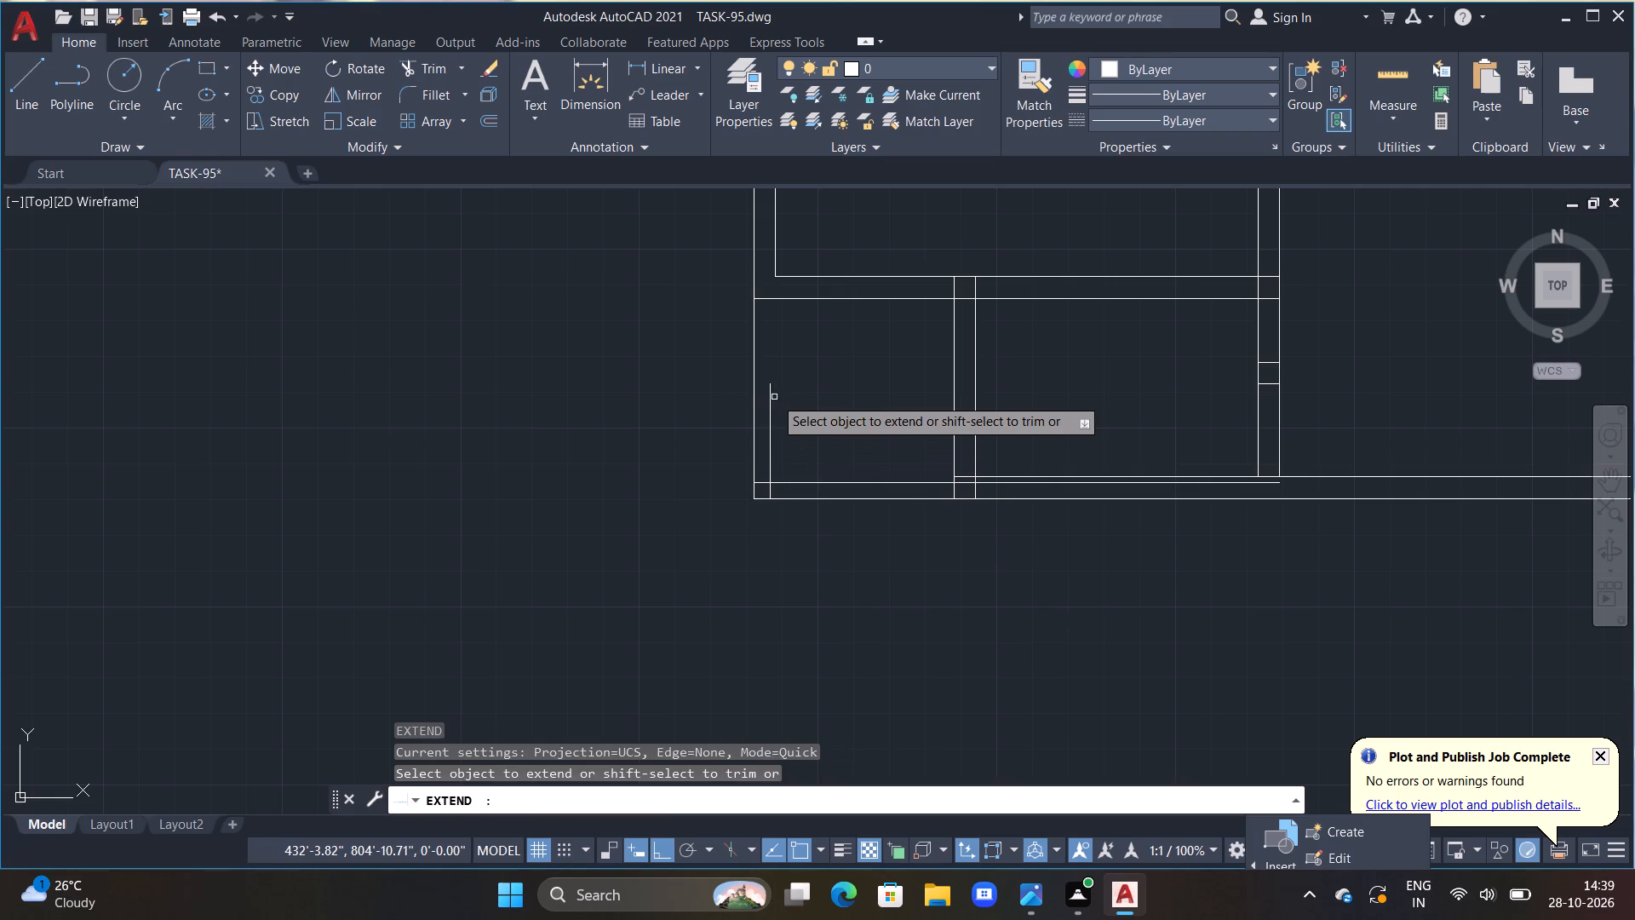
click(768, 394)
middle_drag(814, 550, 619, 487)
key(Escape)
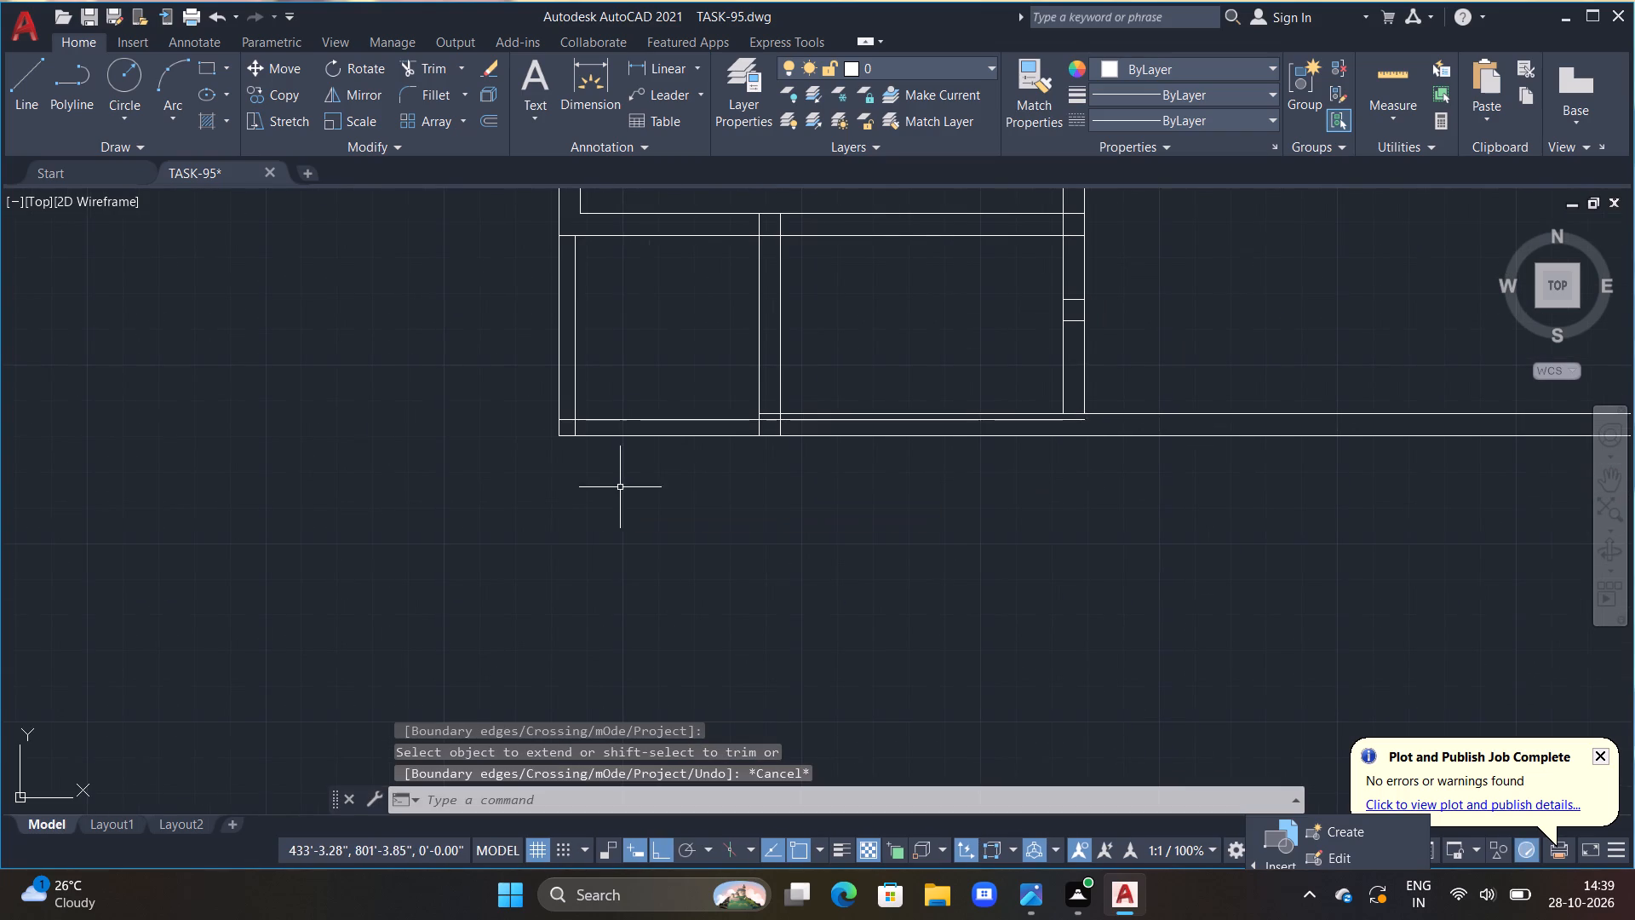
Trim the overlapping lines where the new vertical partition meets the bottom wall and at the bottom-left room's outer corner.
text(TR)
key(space)
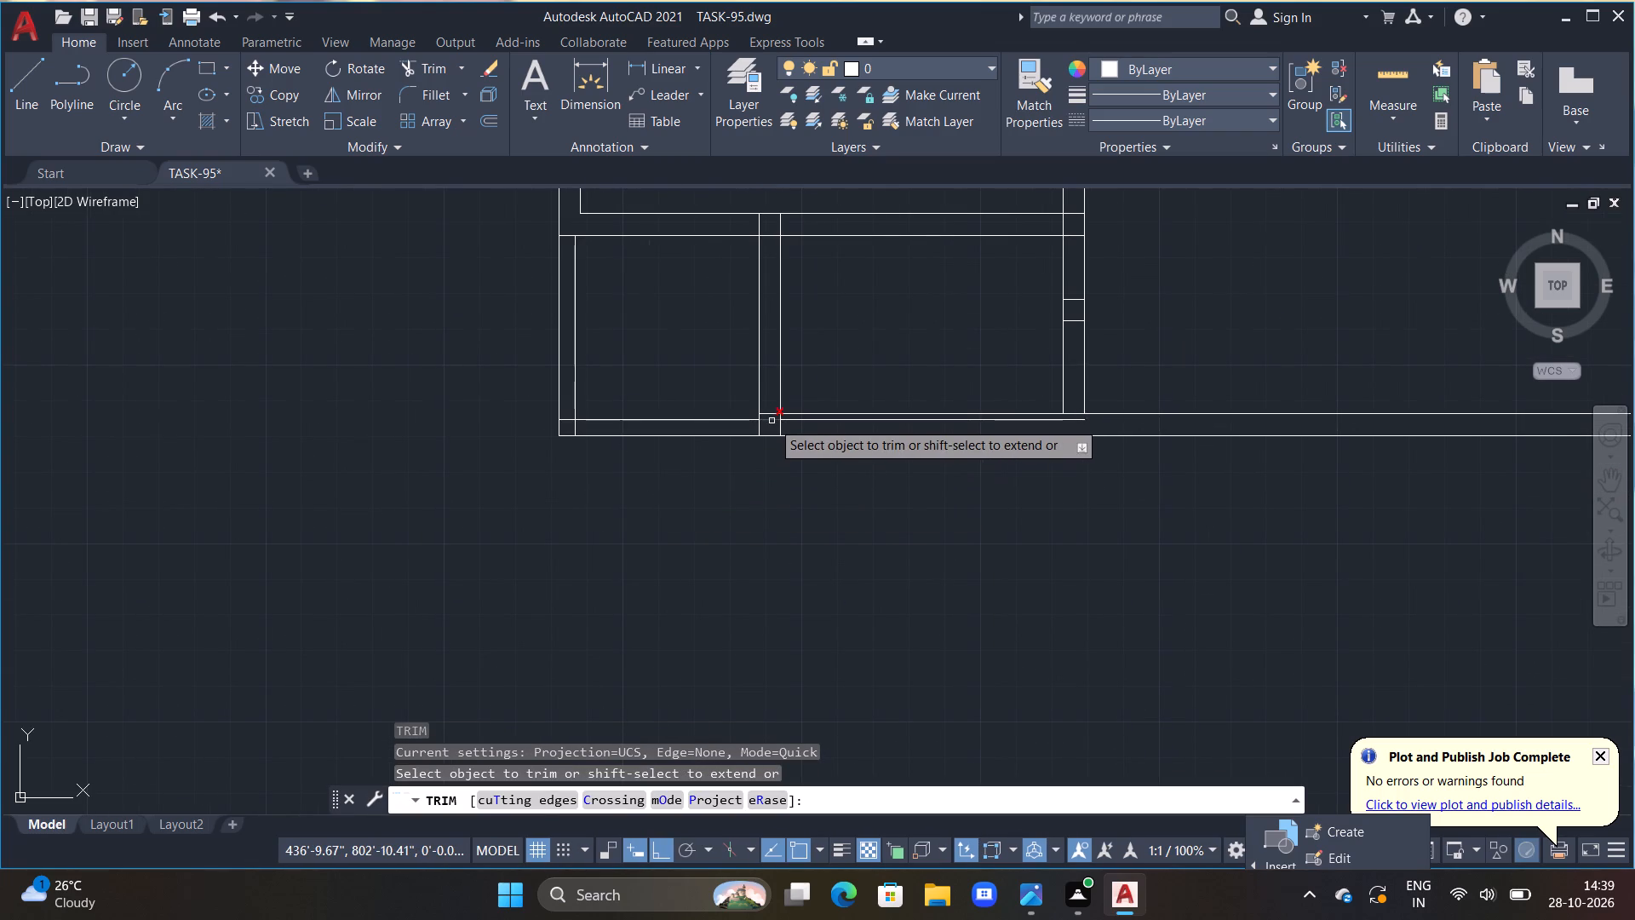
click(772, 420)
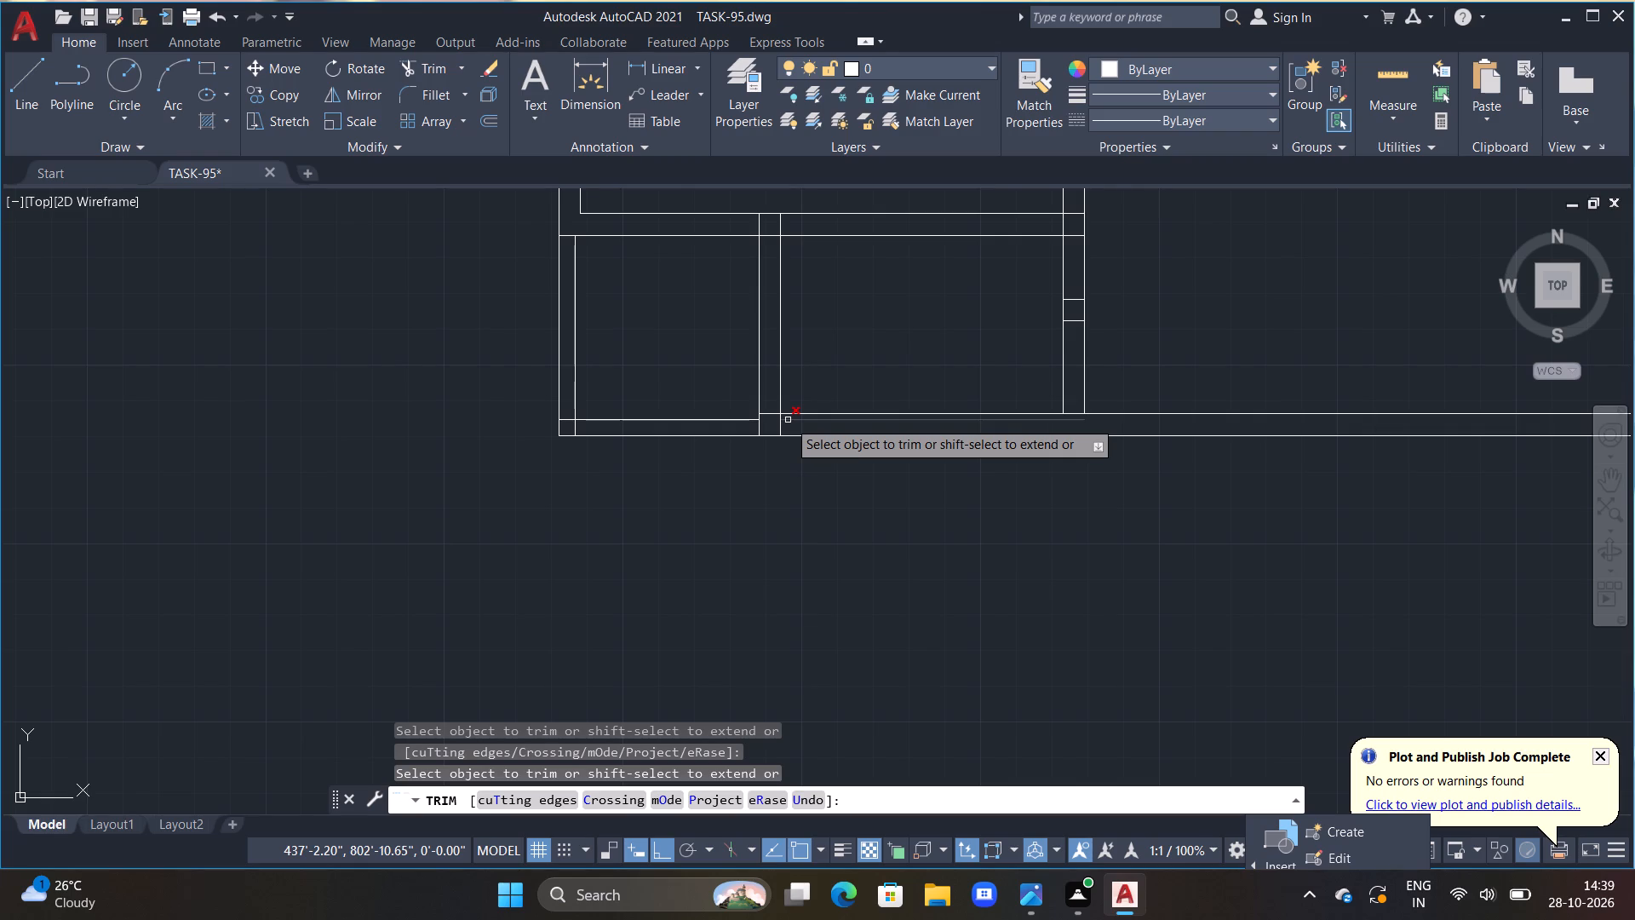
click(788, 420)
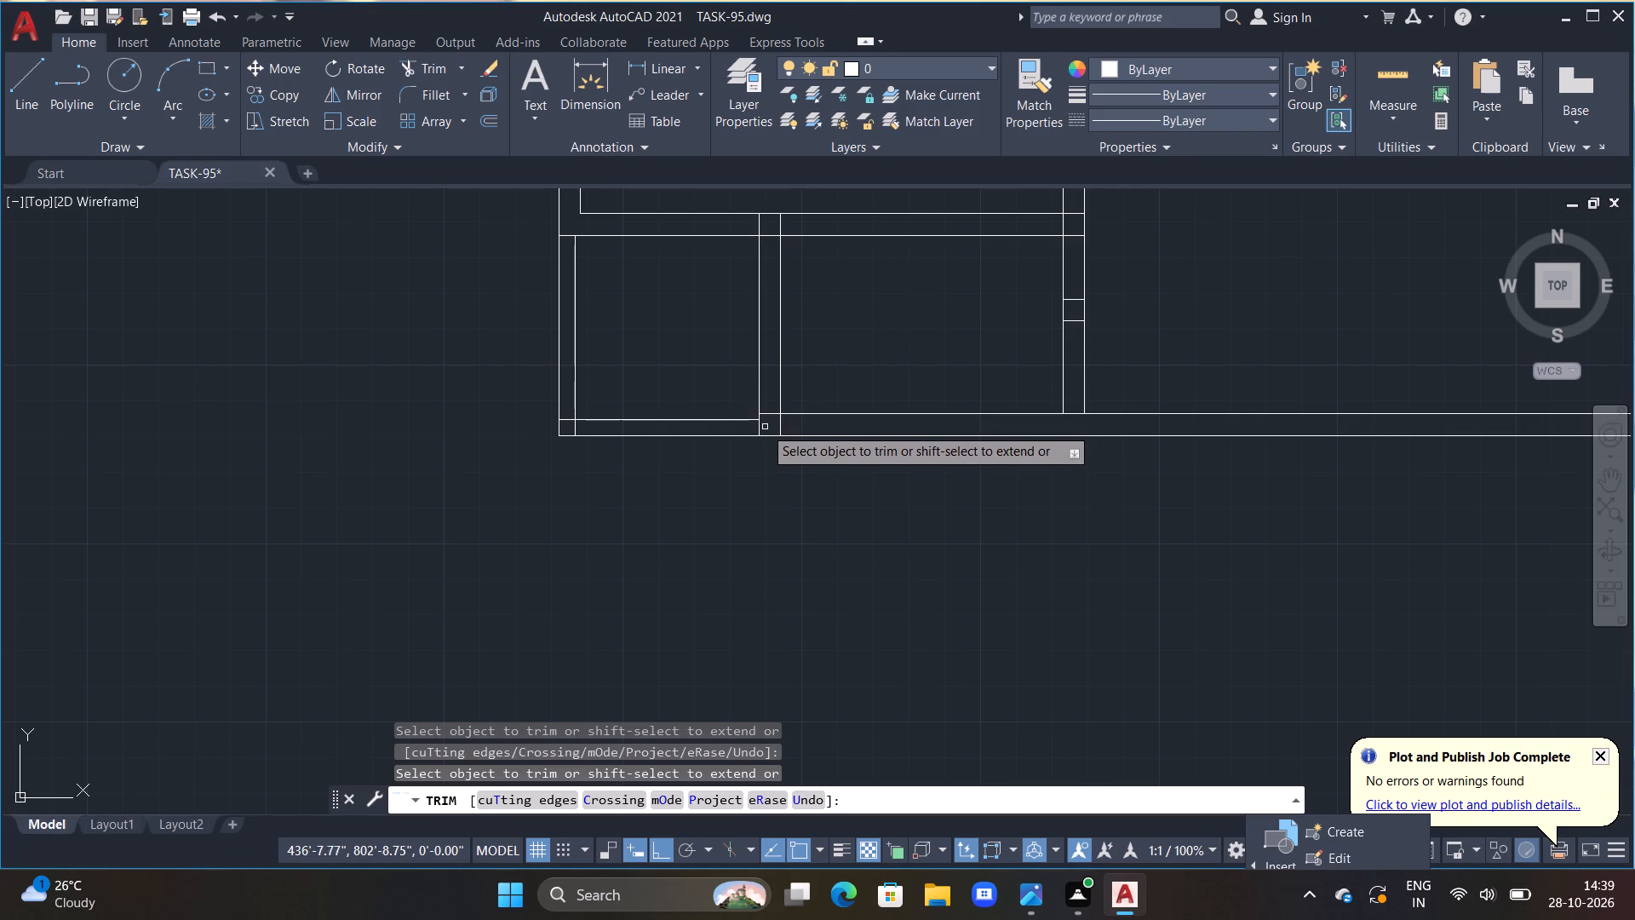
click(766, 410)
click(784, 430)
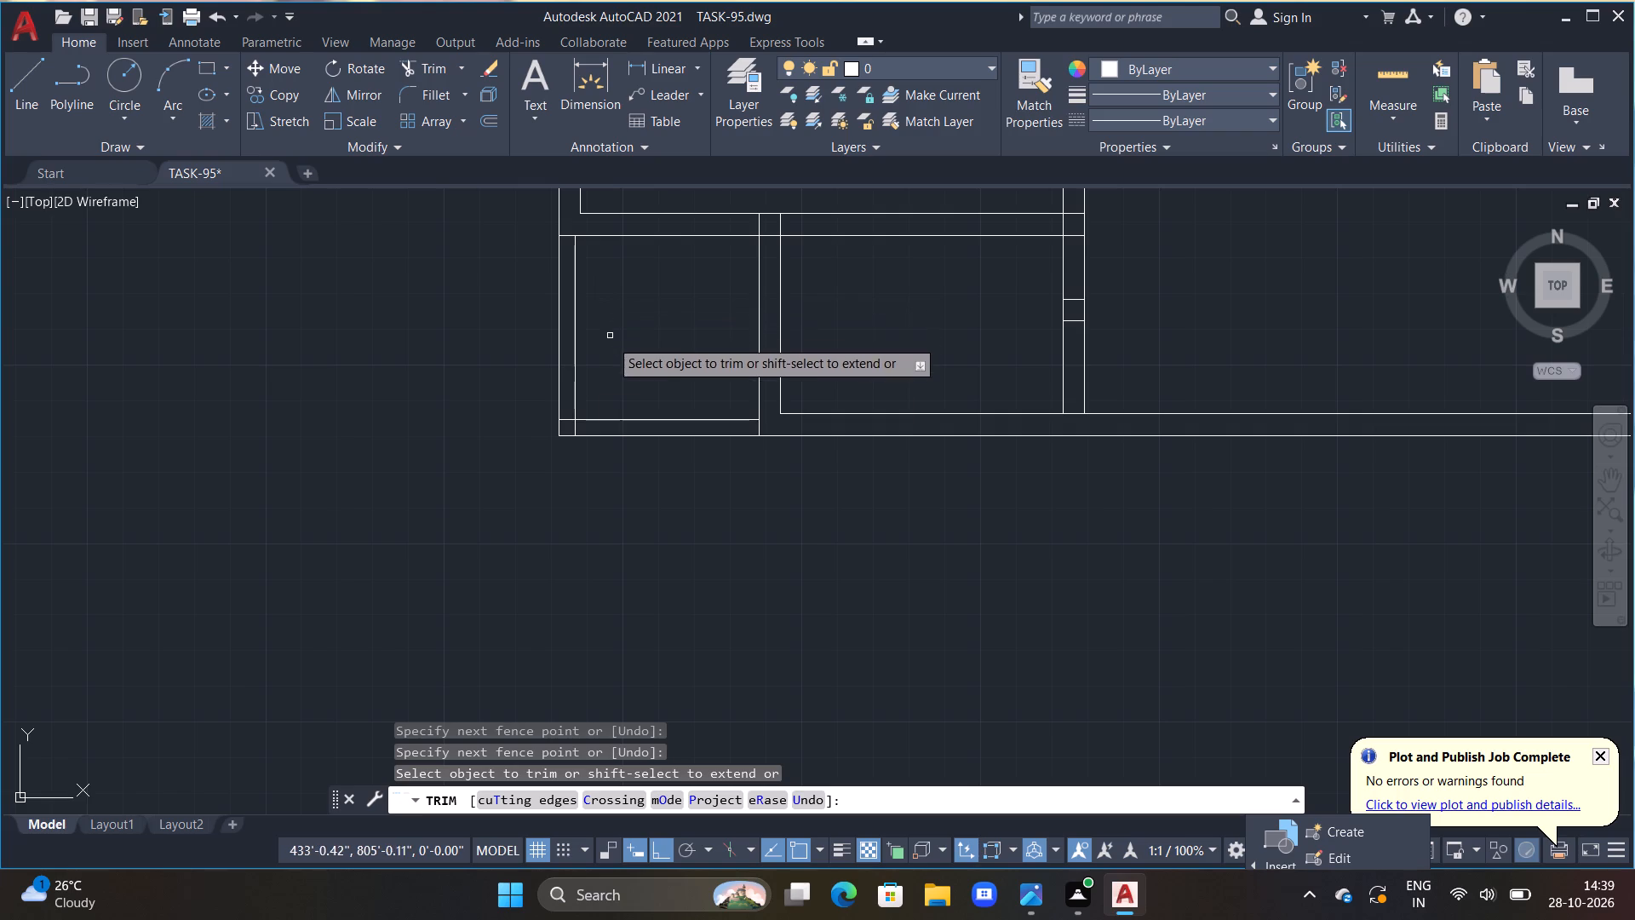
click(565, 417)
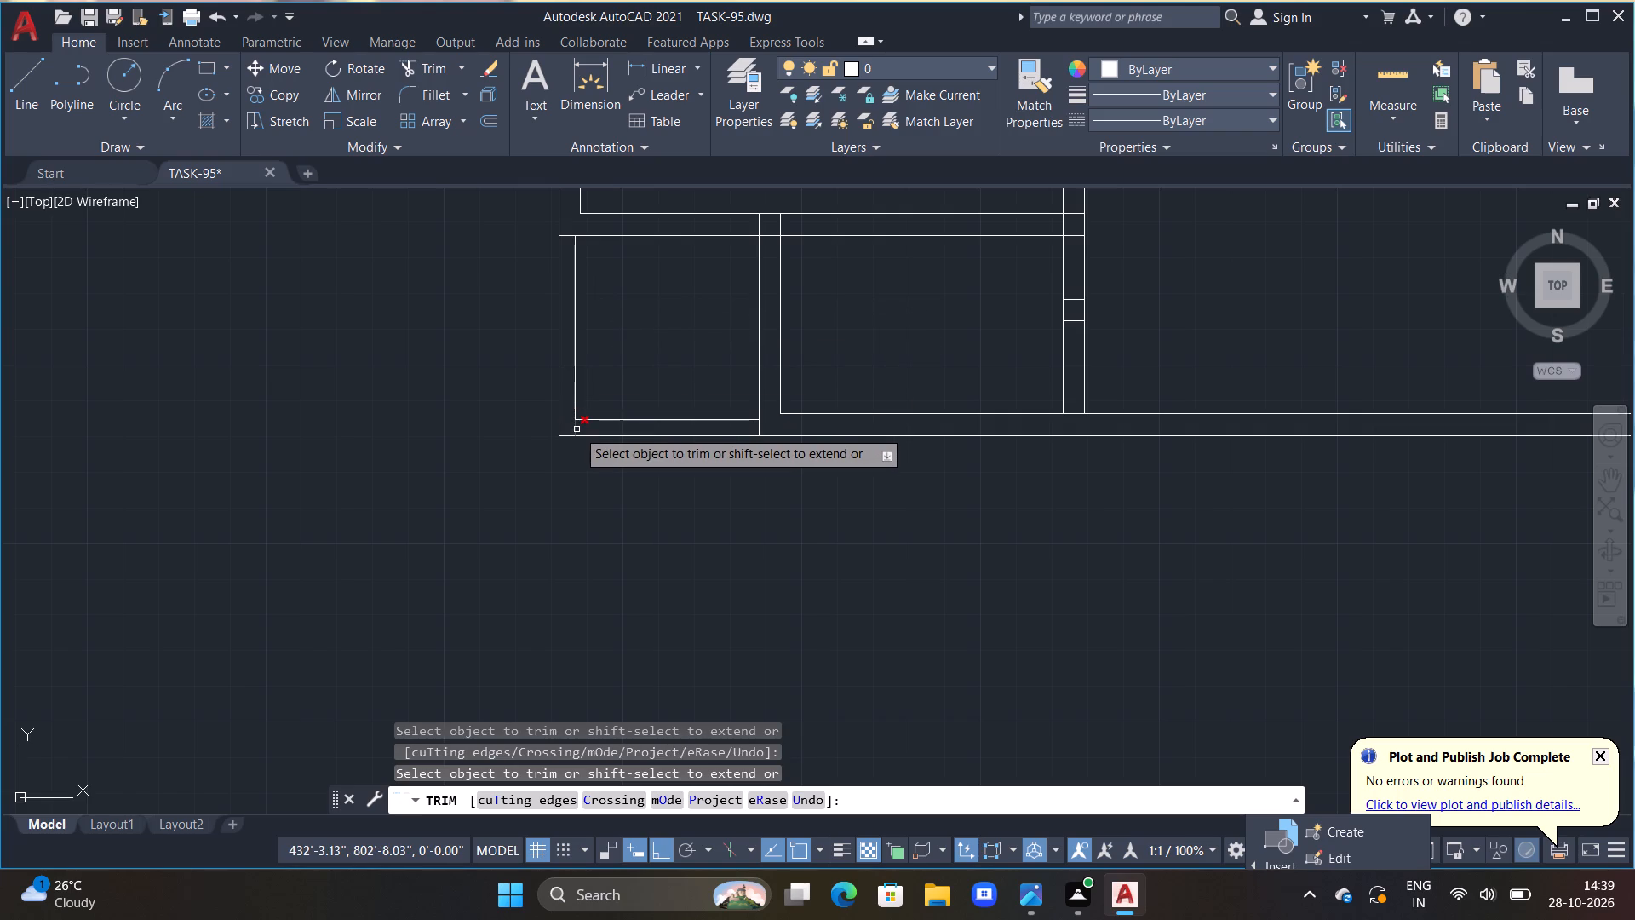
click(577, 429)
Trim the crossing lines inside the junction of the new vertical partition and the lower horizontal partition.
middle_drag(668, 355, 631, 429)
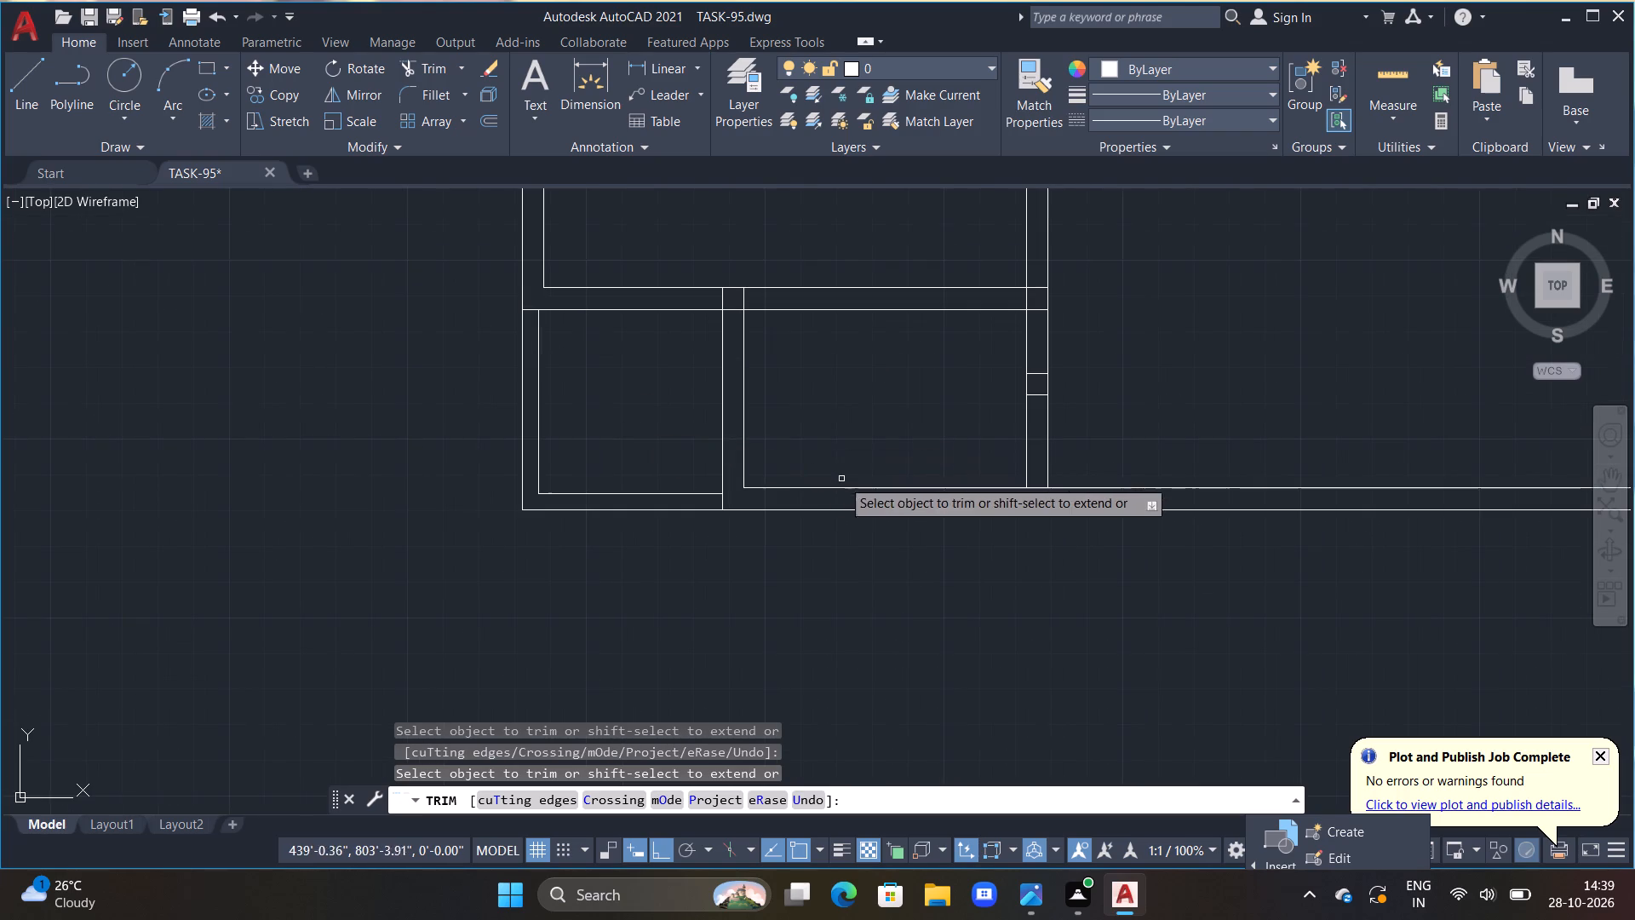
scroll(963, 503, down, 2)
scroll(916, 446, up, 2)
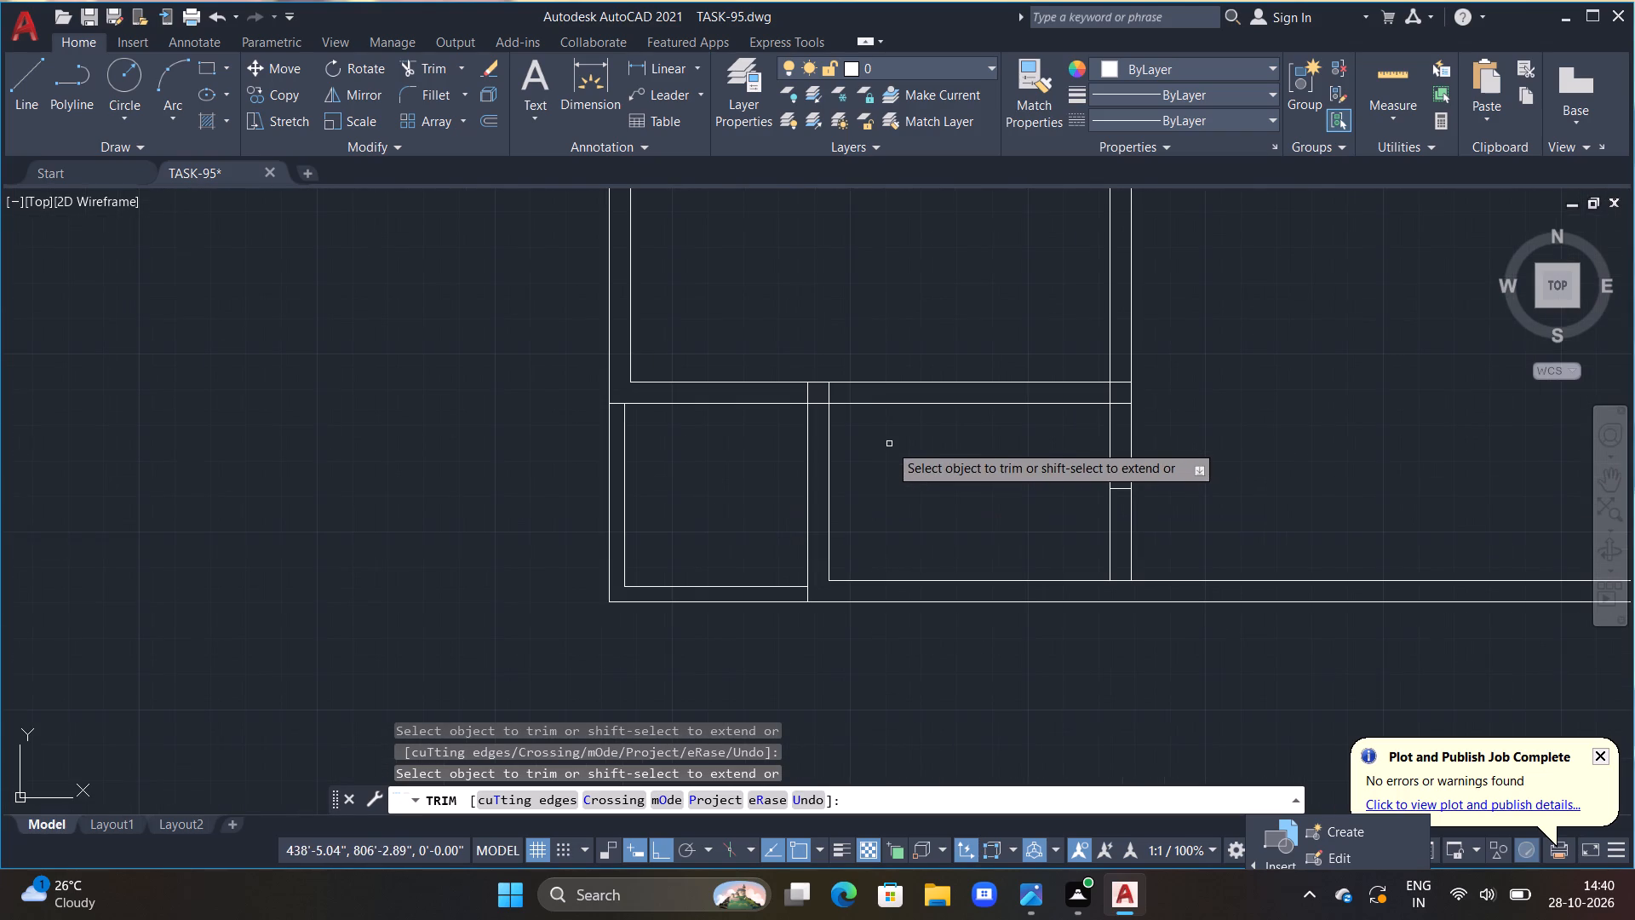
scroll(846, 420, up, 1)
click(794, 393)
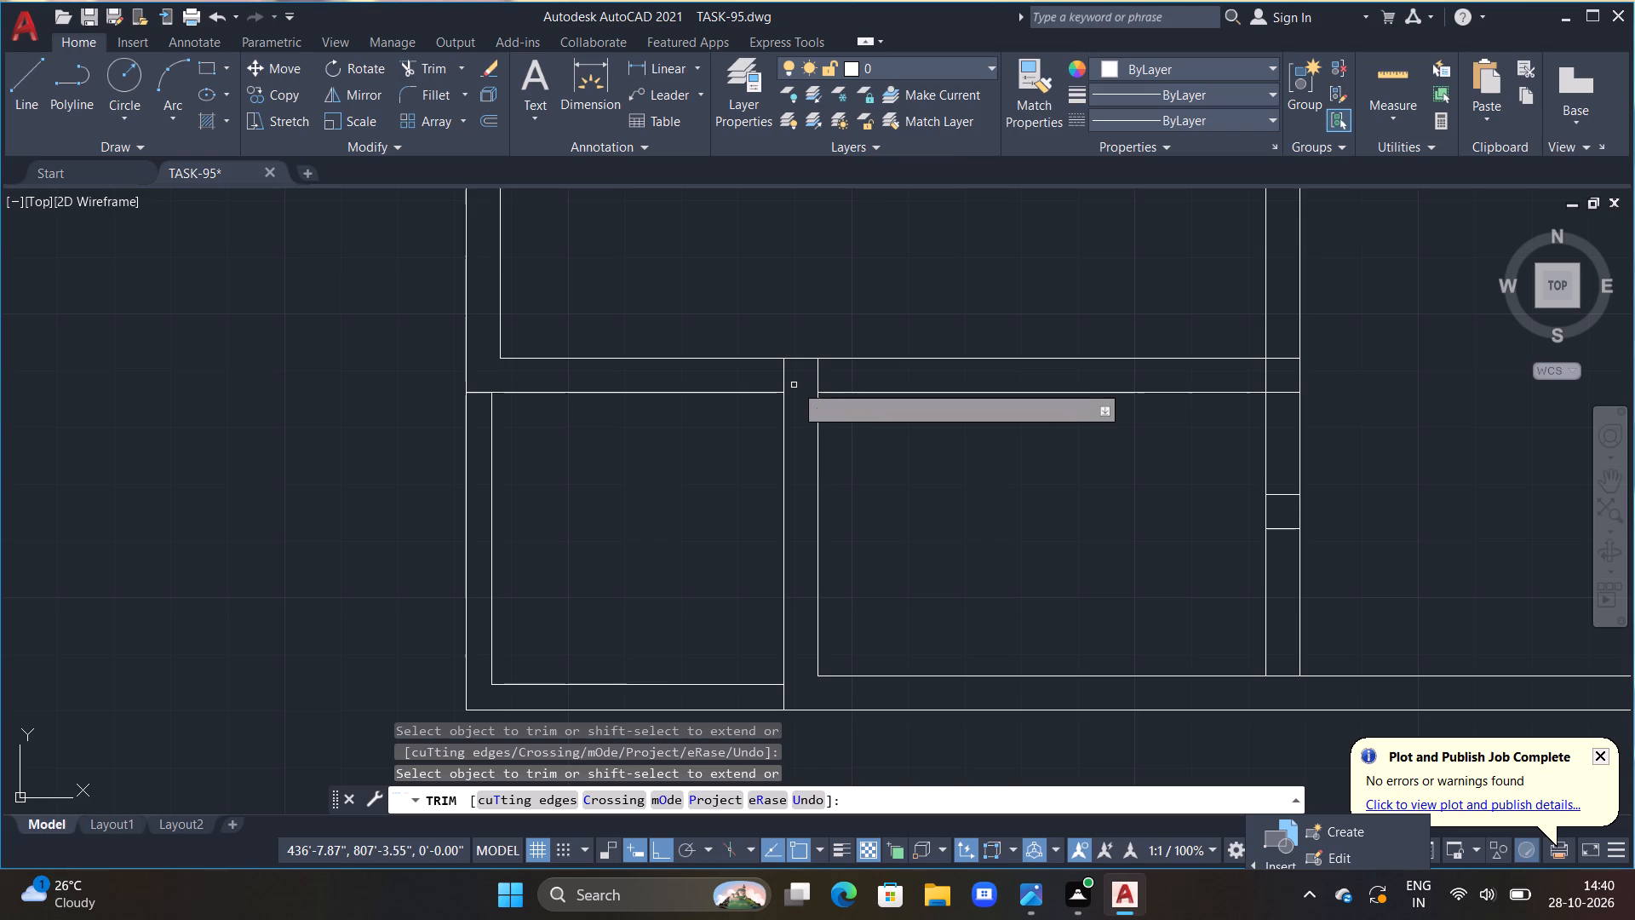
click(817, 375)
key(Escape)
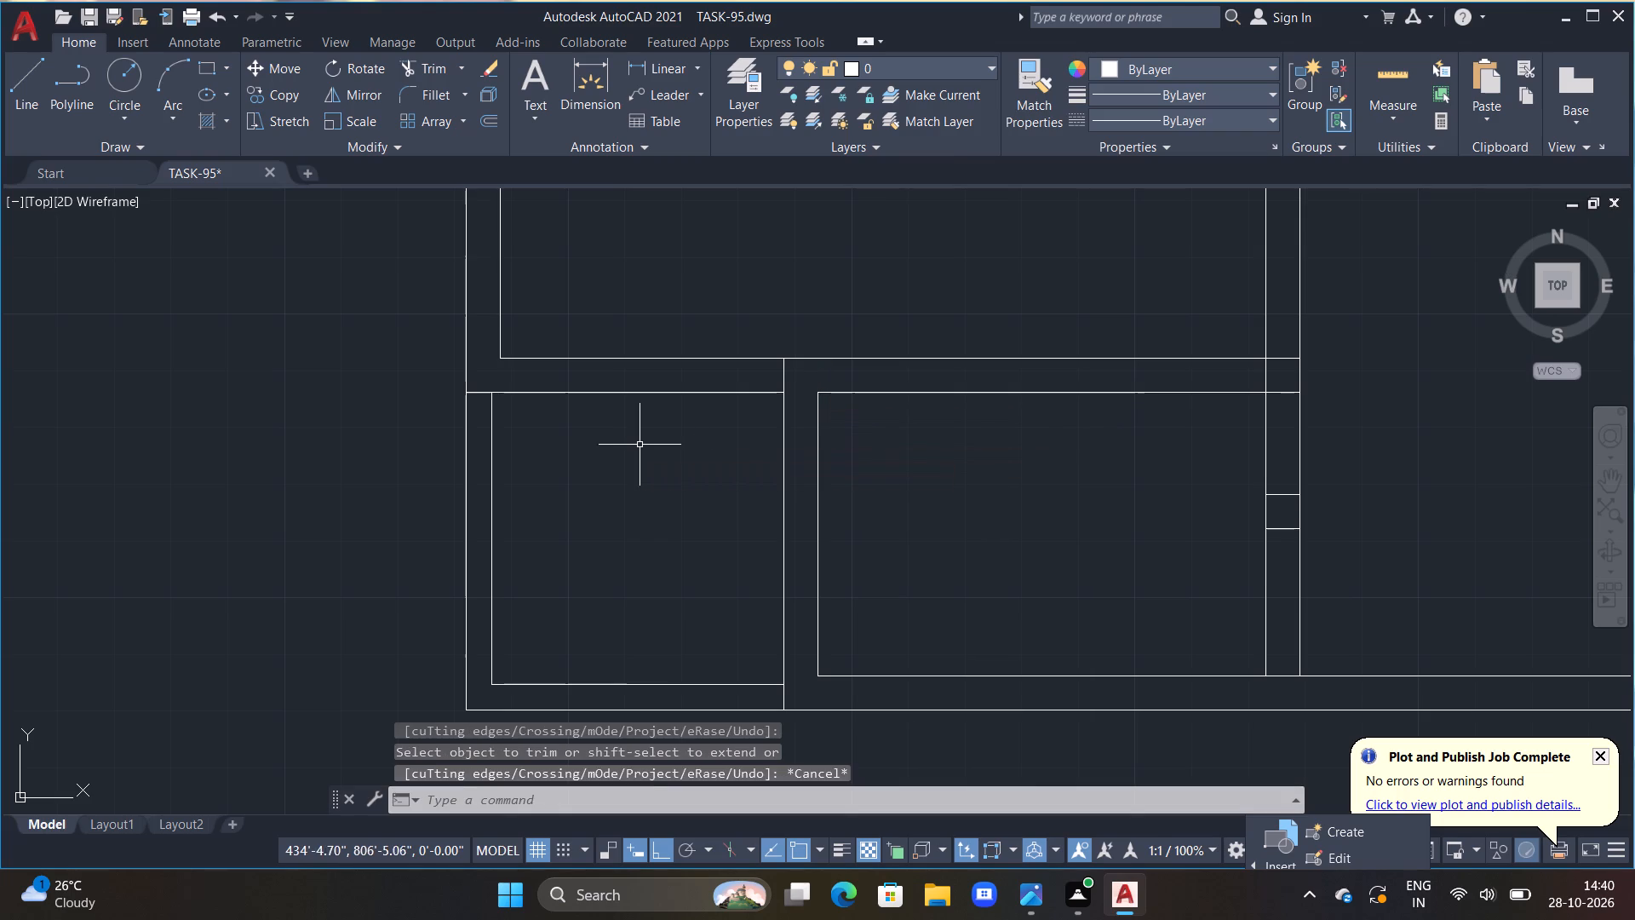
key(Escape)
key(Escape)
middle_drag(637, 439, 708, 428)
key(Escape)
key(Escape)
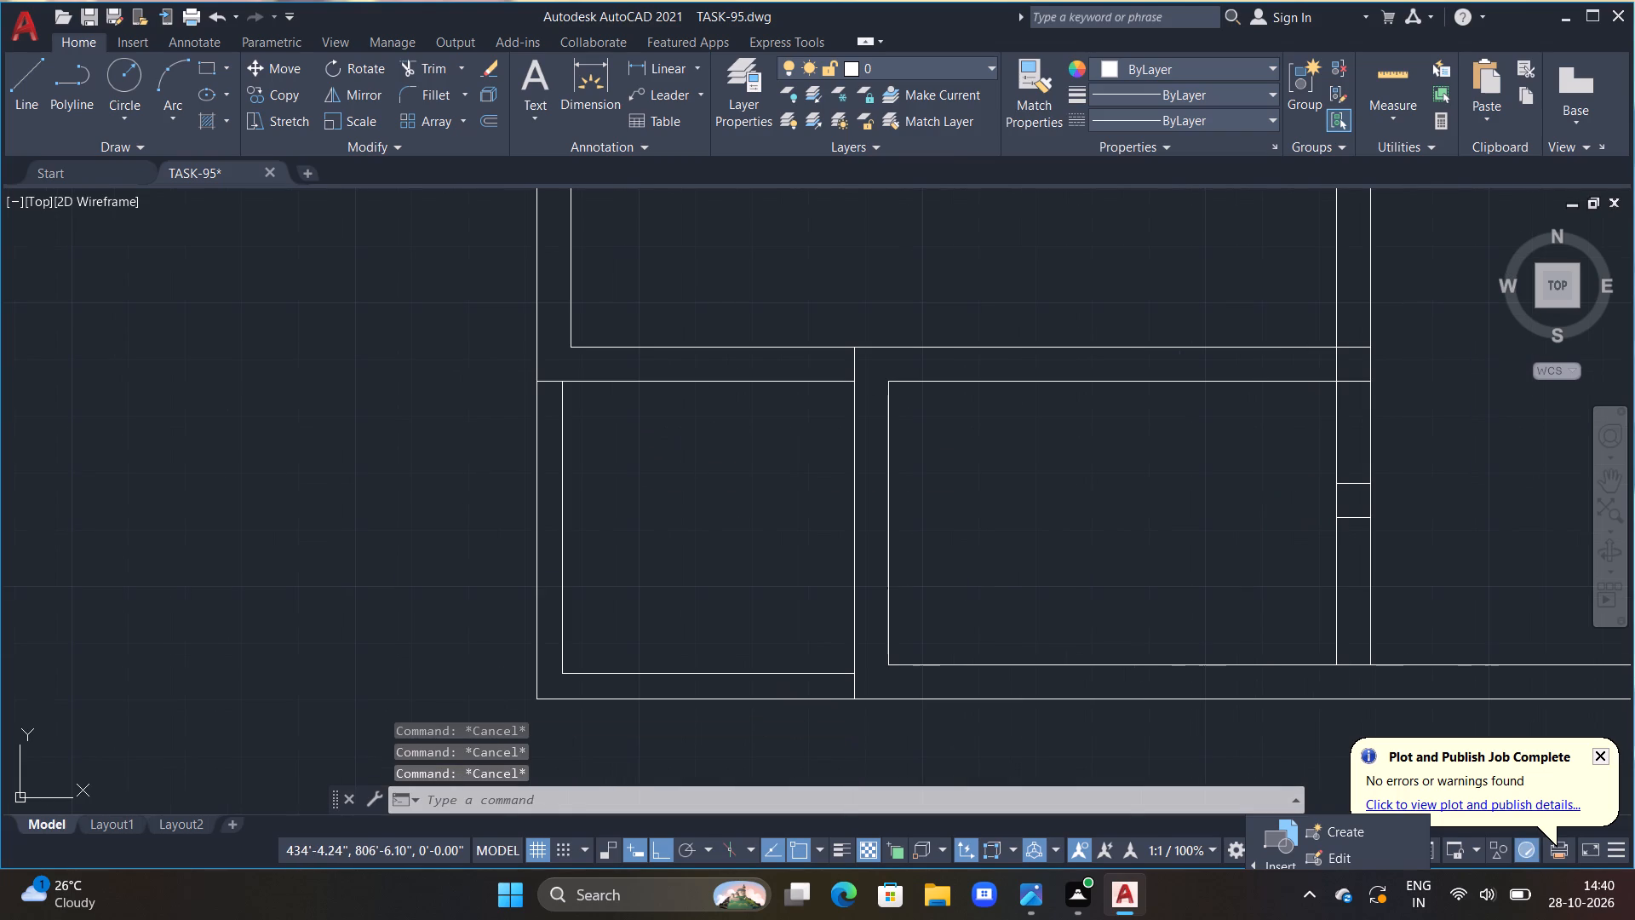
Offset the new vertical partition's left line 1'6" into the bottom-left room.
text(OFF)
key(space)
text(1'6")
key(Return)
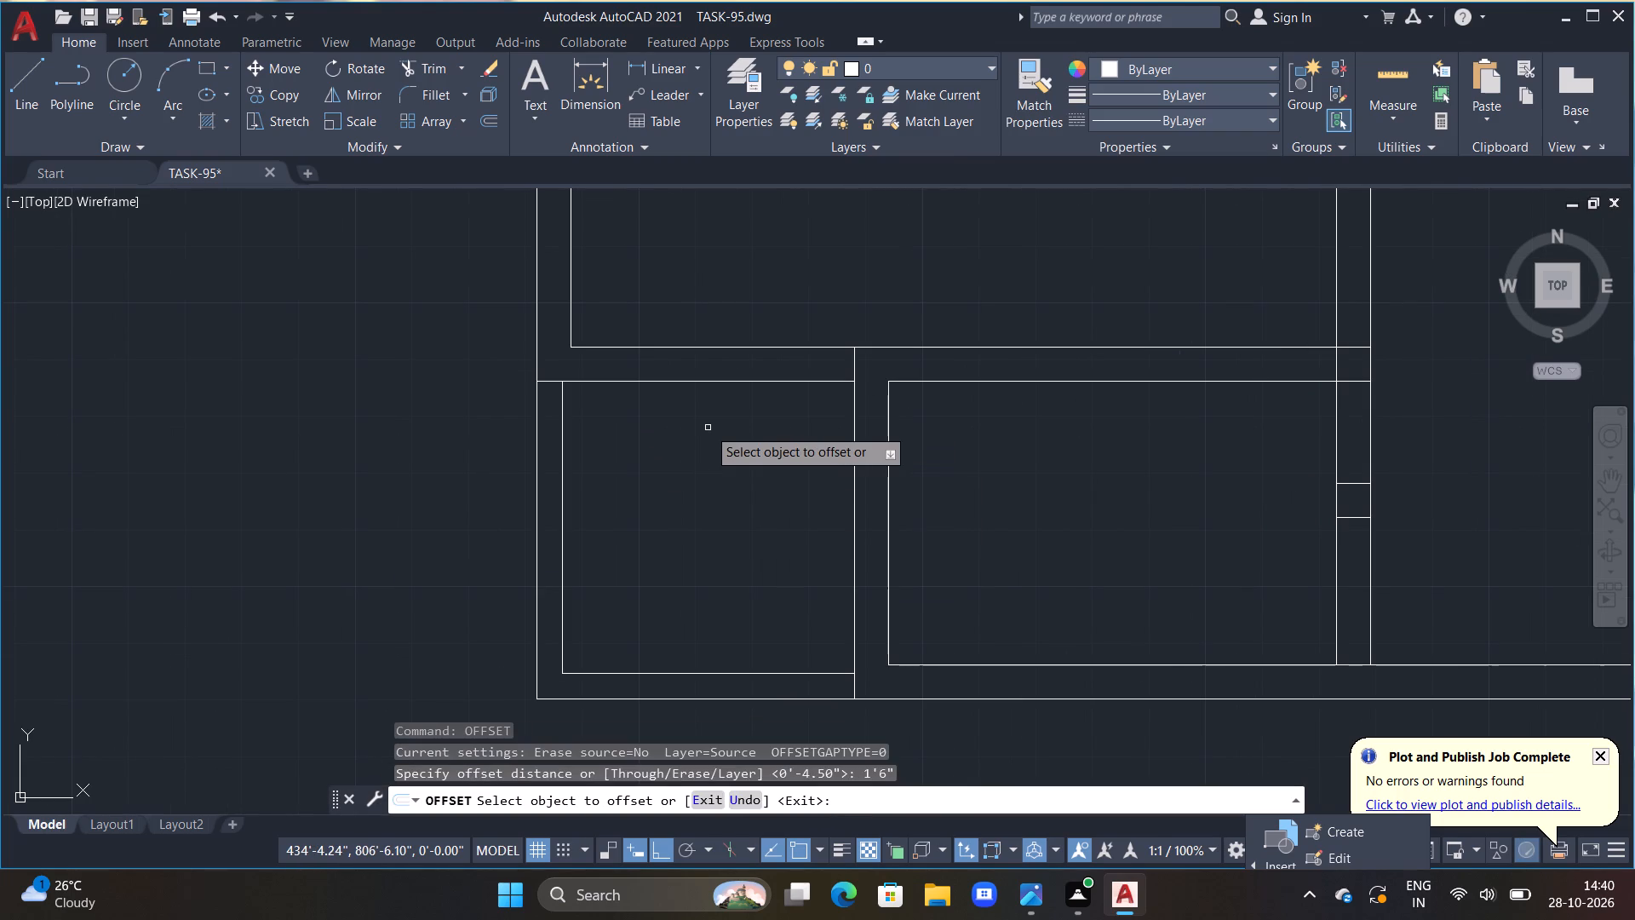
click(854, 467)
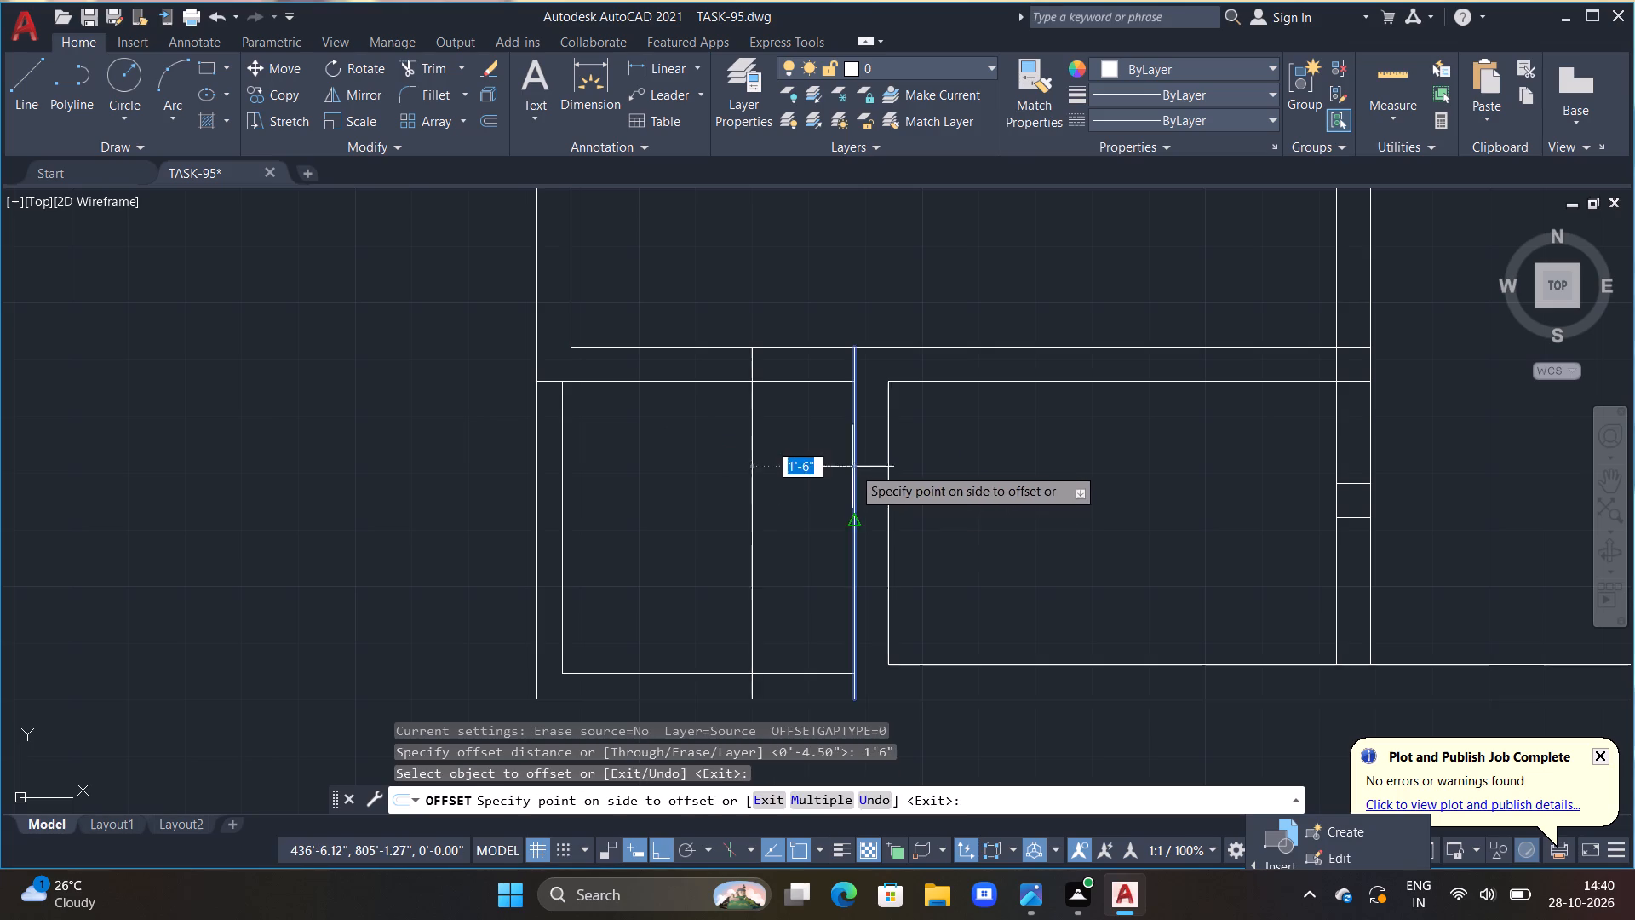
click(806, 463)
key(Escape)
Trim the offset line below the lower horizontal partition and cut that partition's lines up to the vertical partition, leaving a door opening.
text(TR)
key(space)
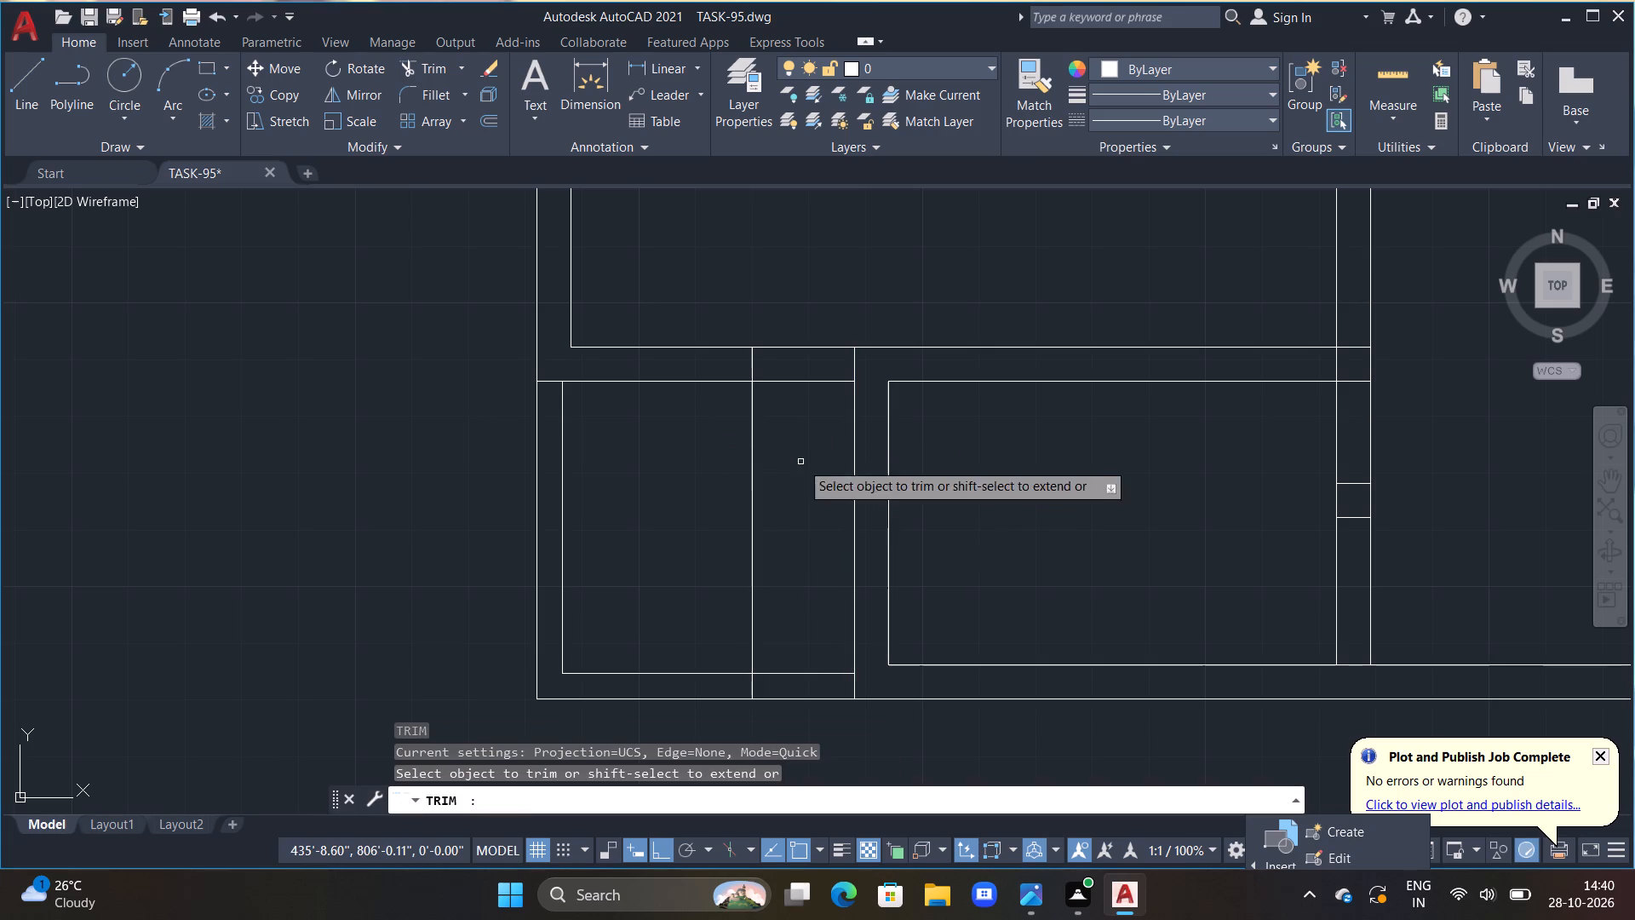
click(753, 692)
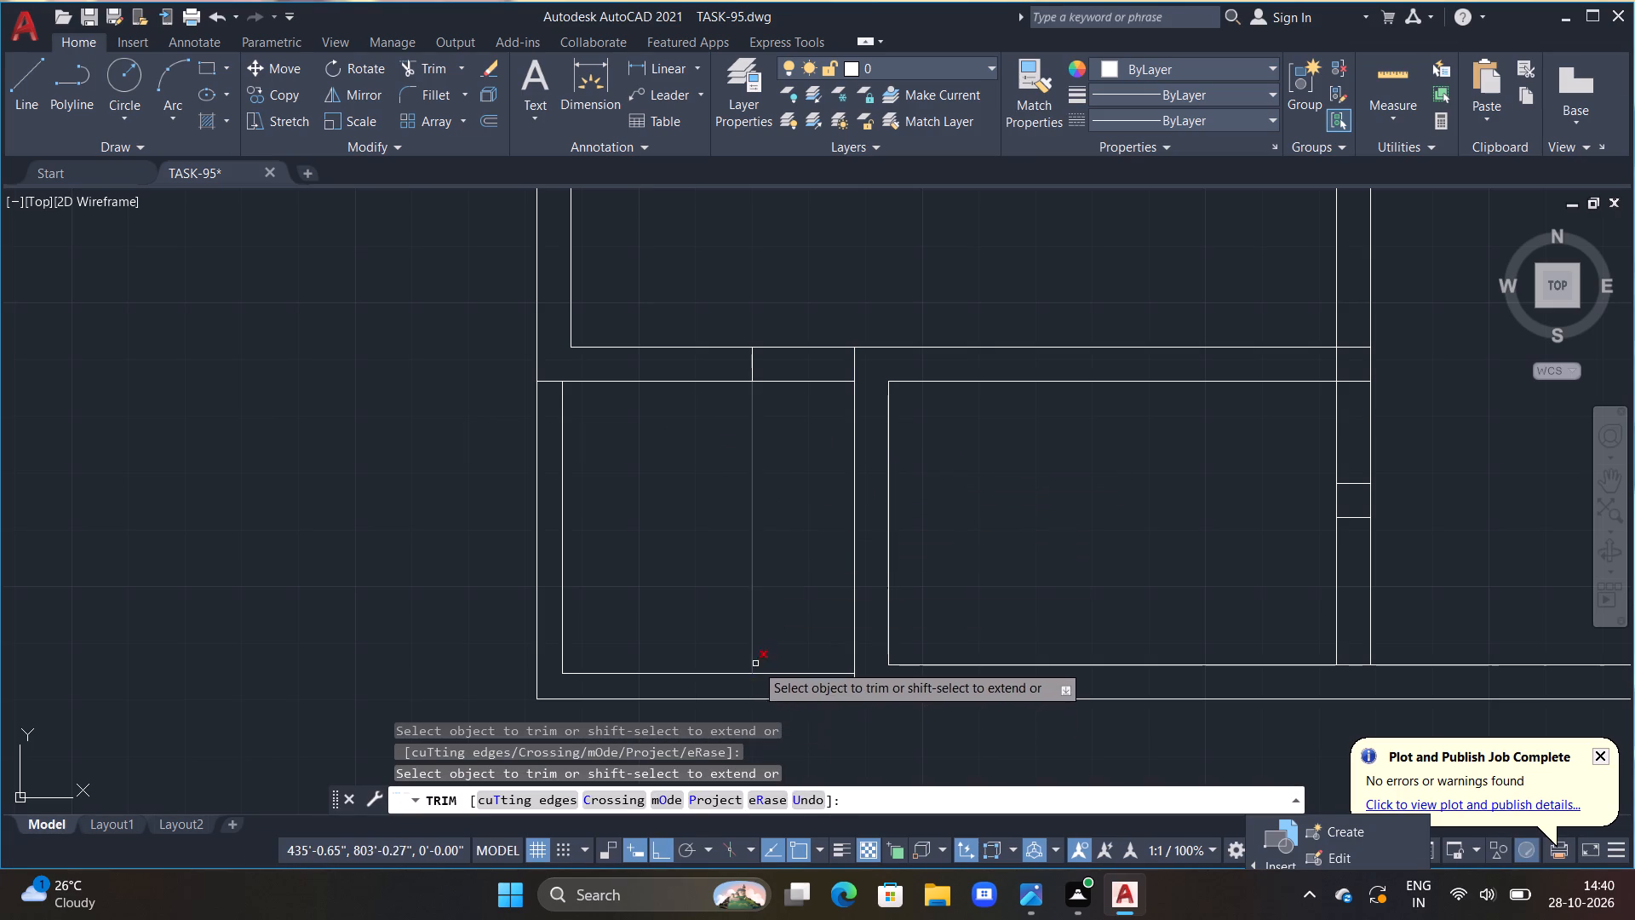
drag(701, 503, 783, 307)
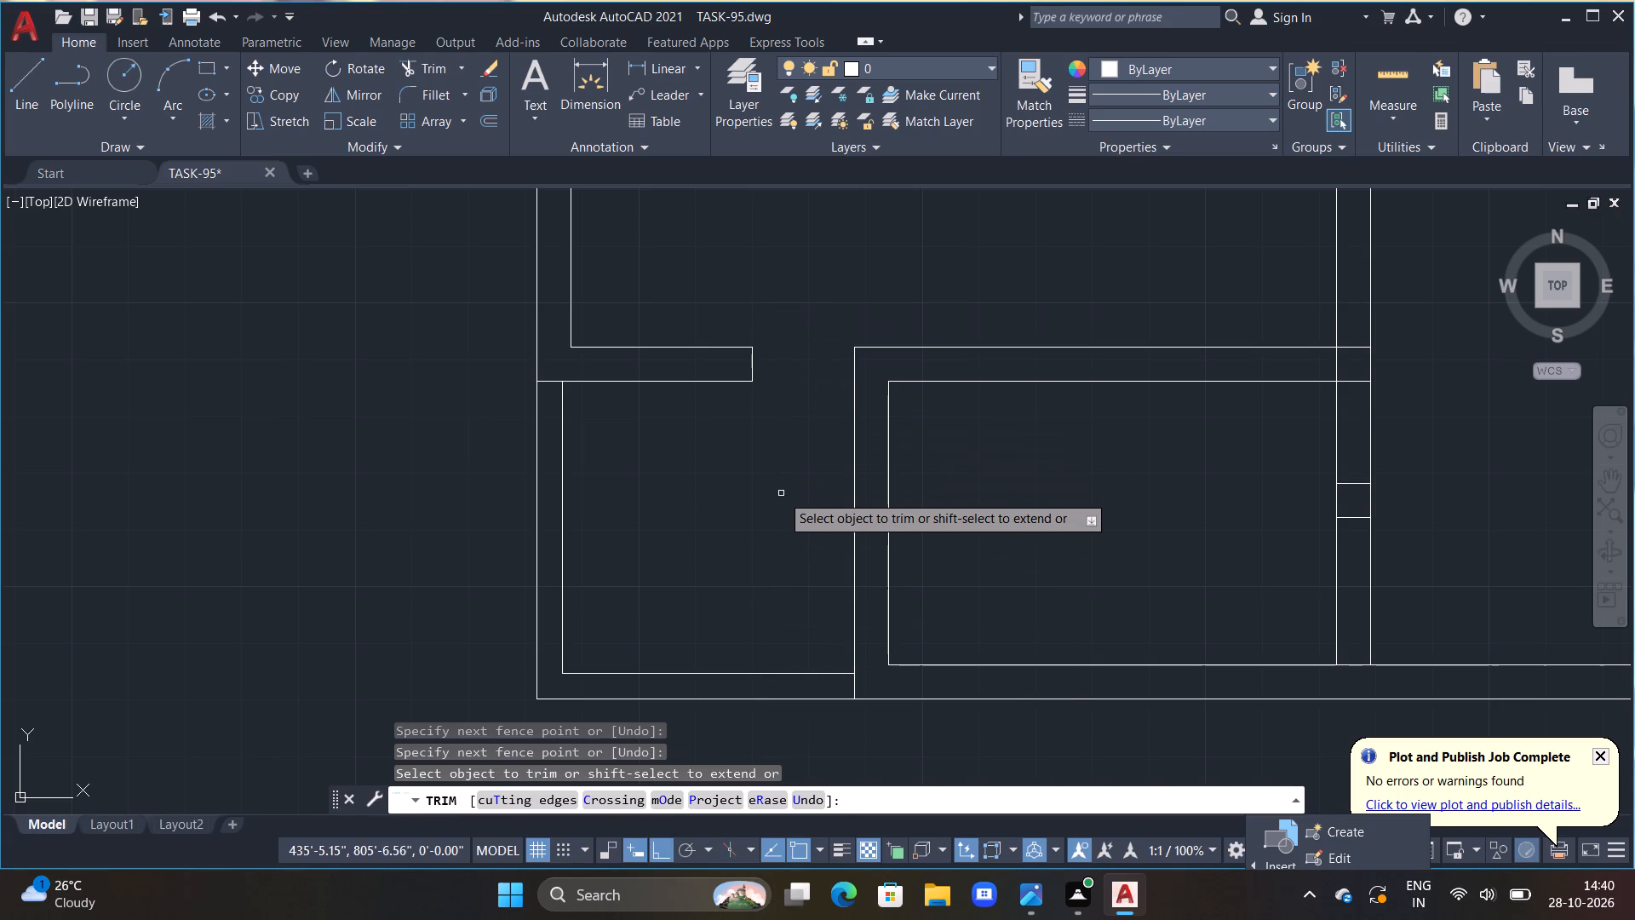
middle_drag(779, 492, 697, 444)
scroll(716, 451, down, 1)
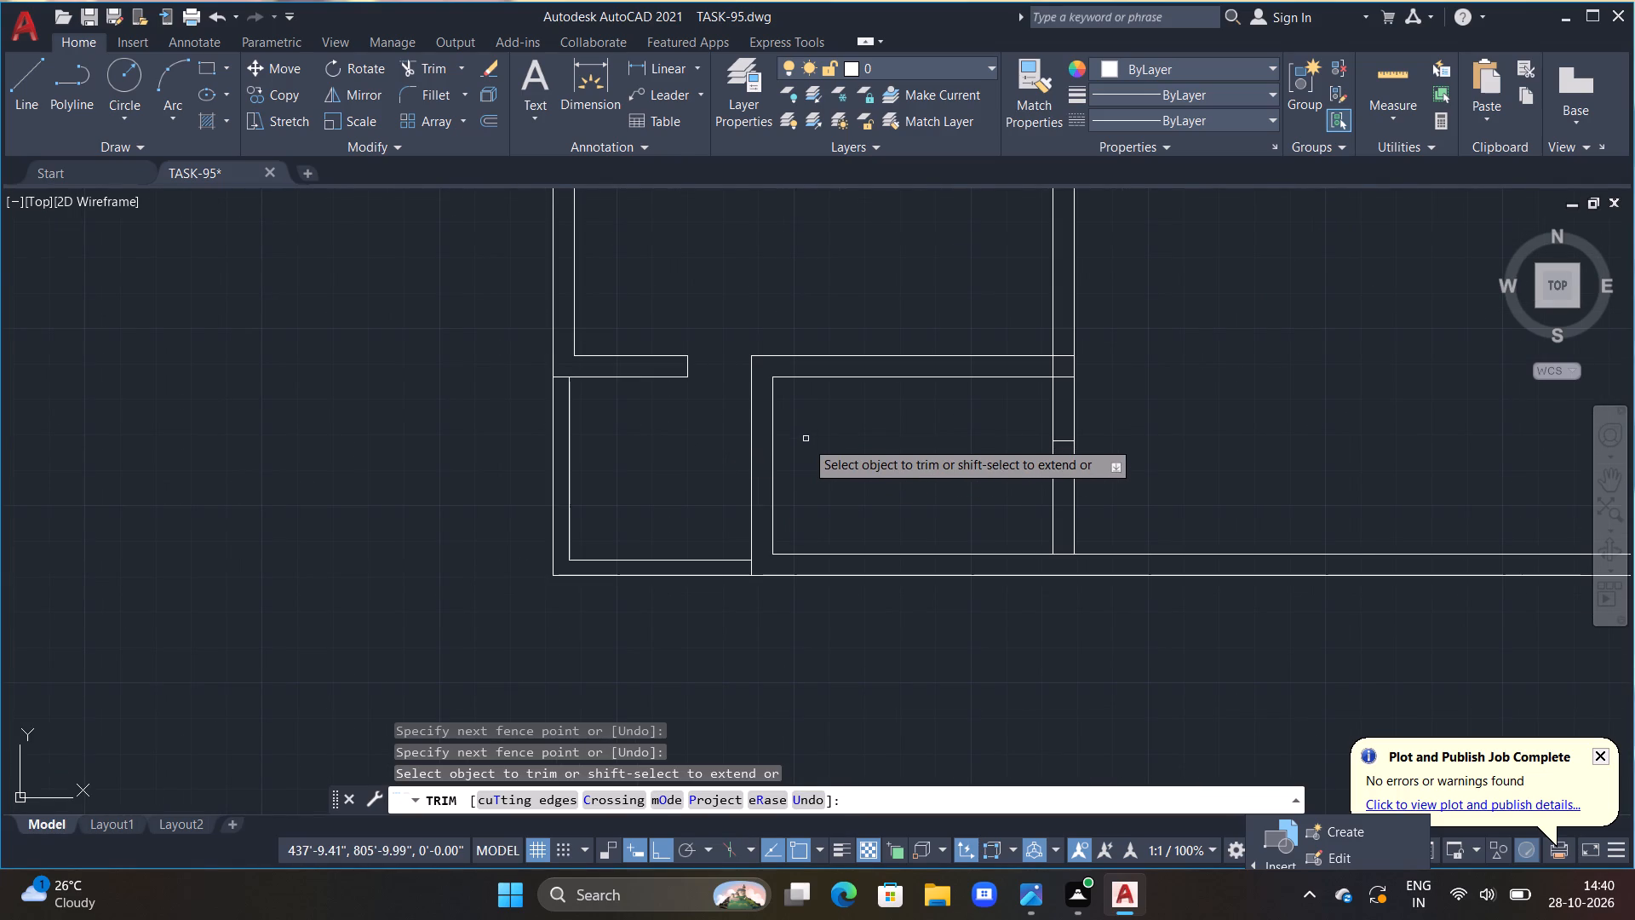
scroll(817, 555, down, 1)
middle_drag(854, 631, 686, 656)
scroll(714, 537, down, 1)
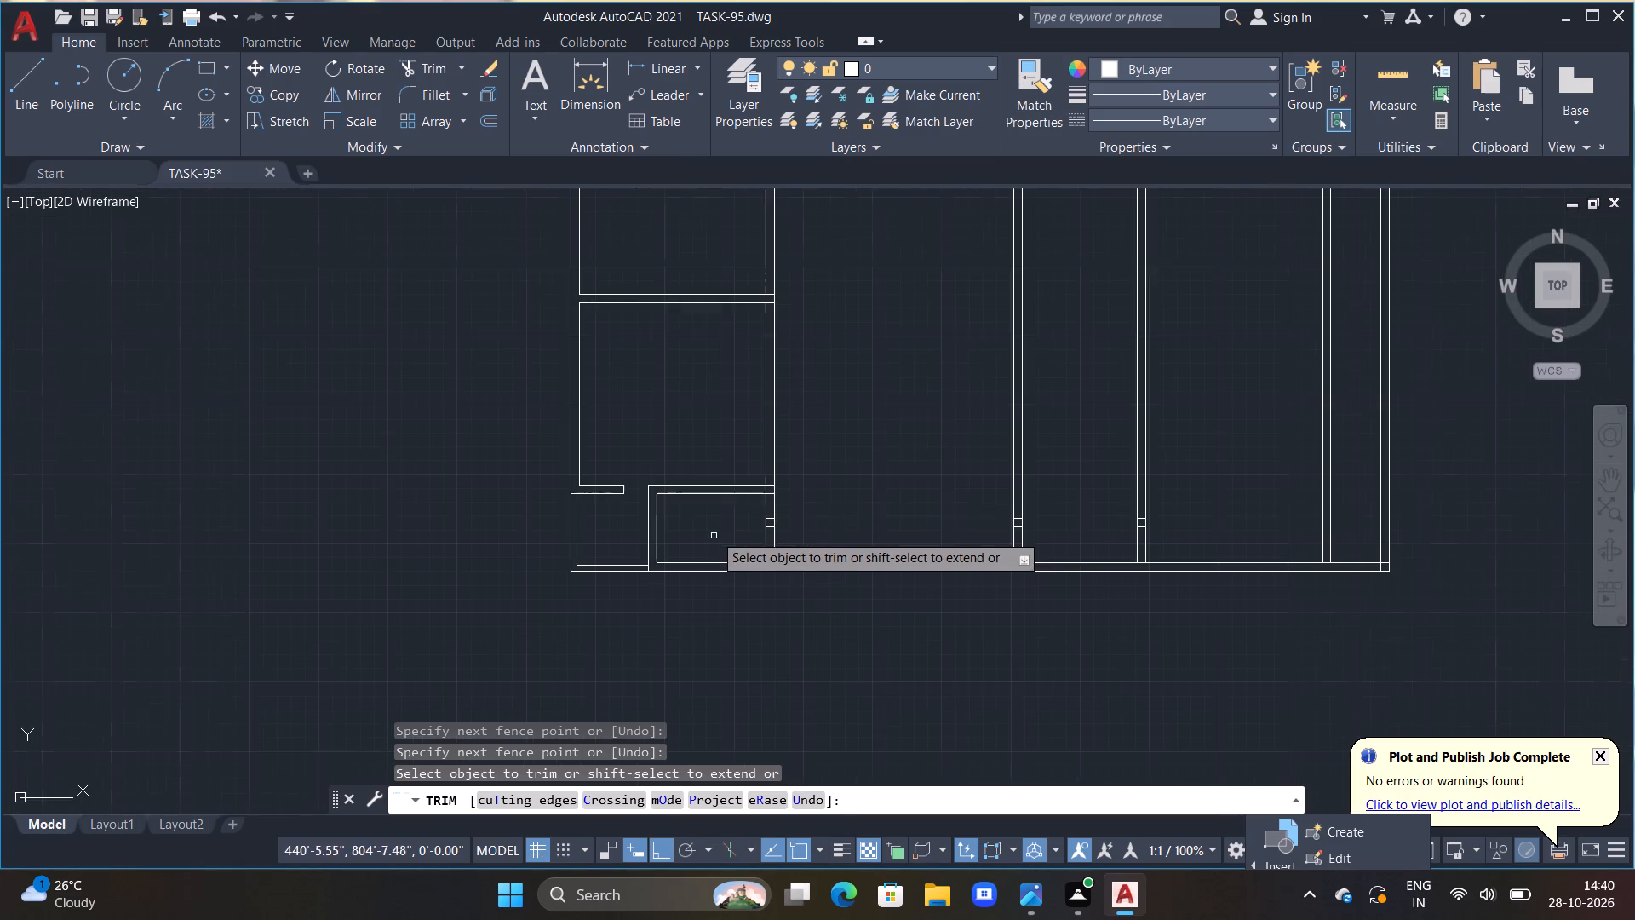
middle_drag(713, 430, 726, 492)
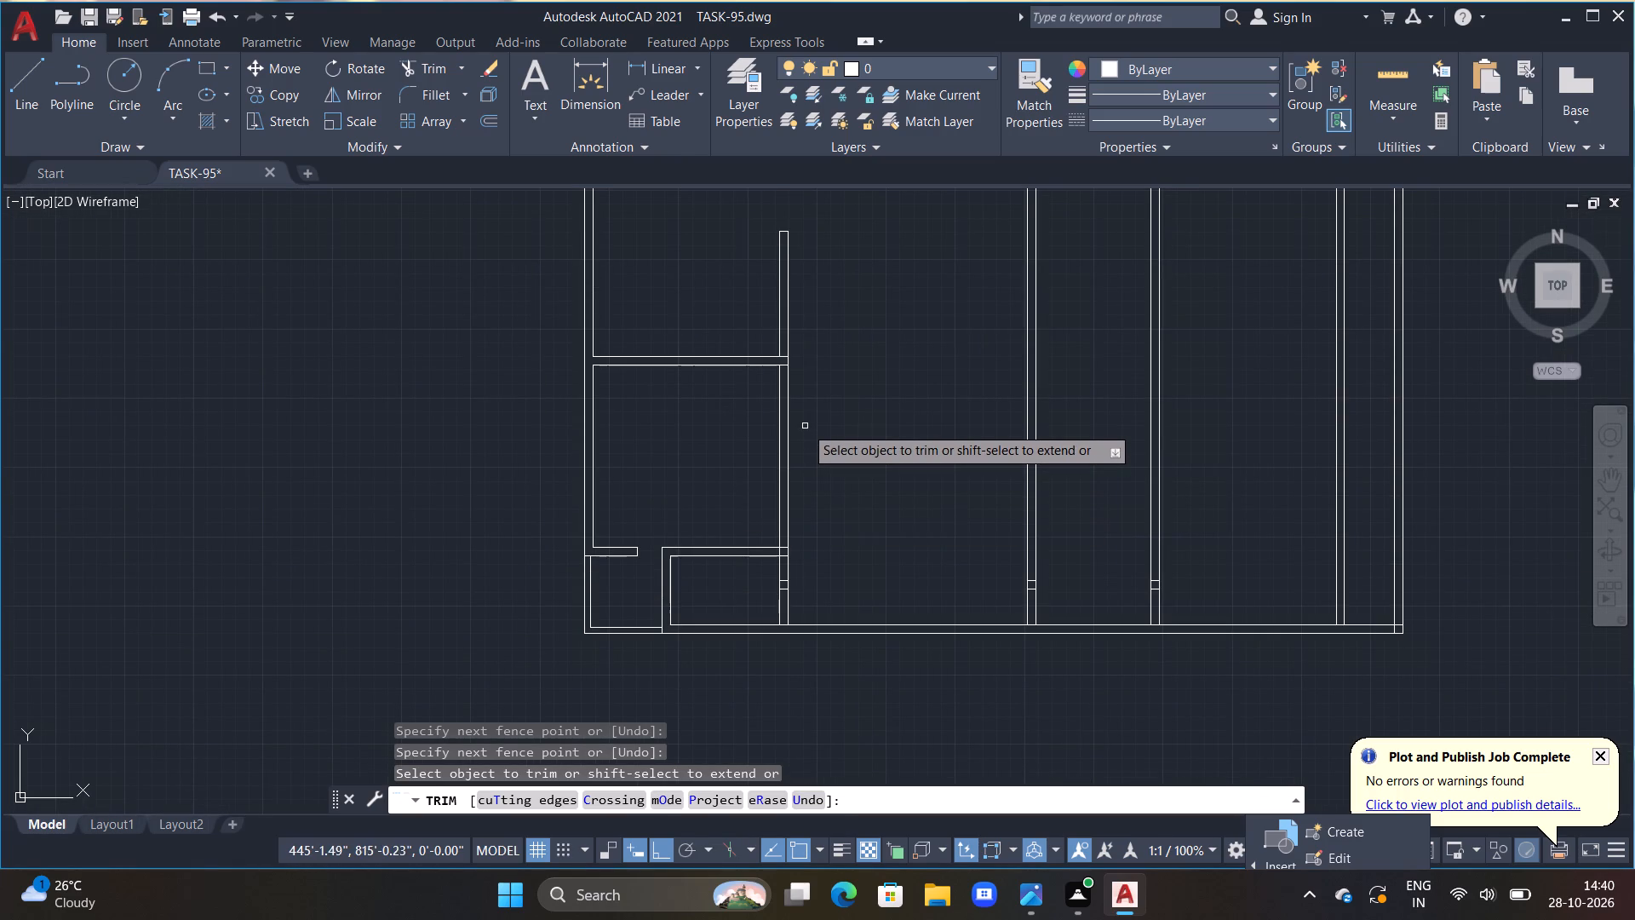
scroll(805, 426, up, 2)
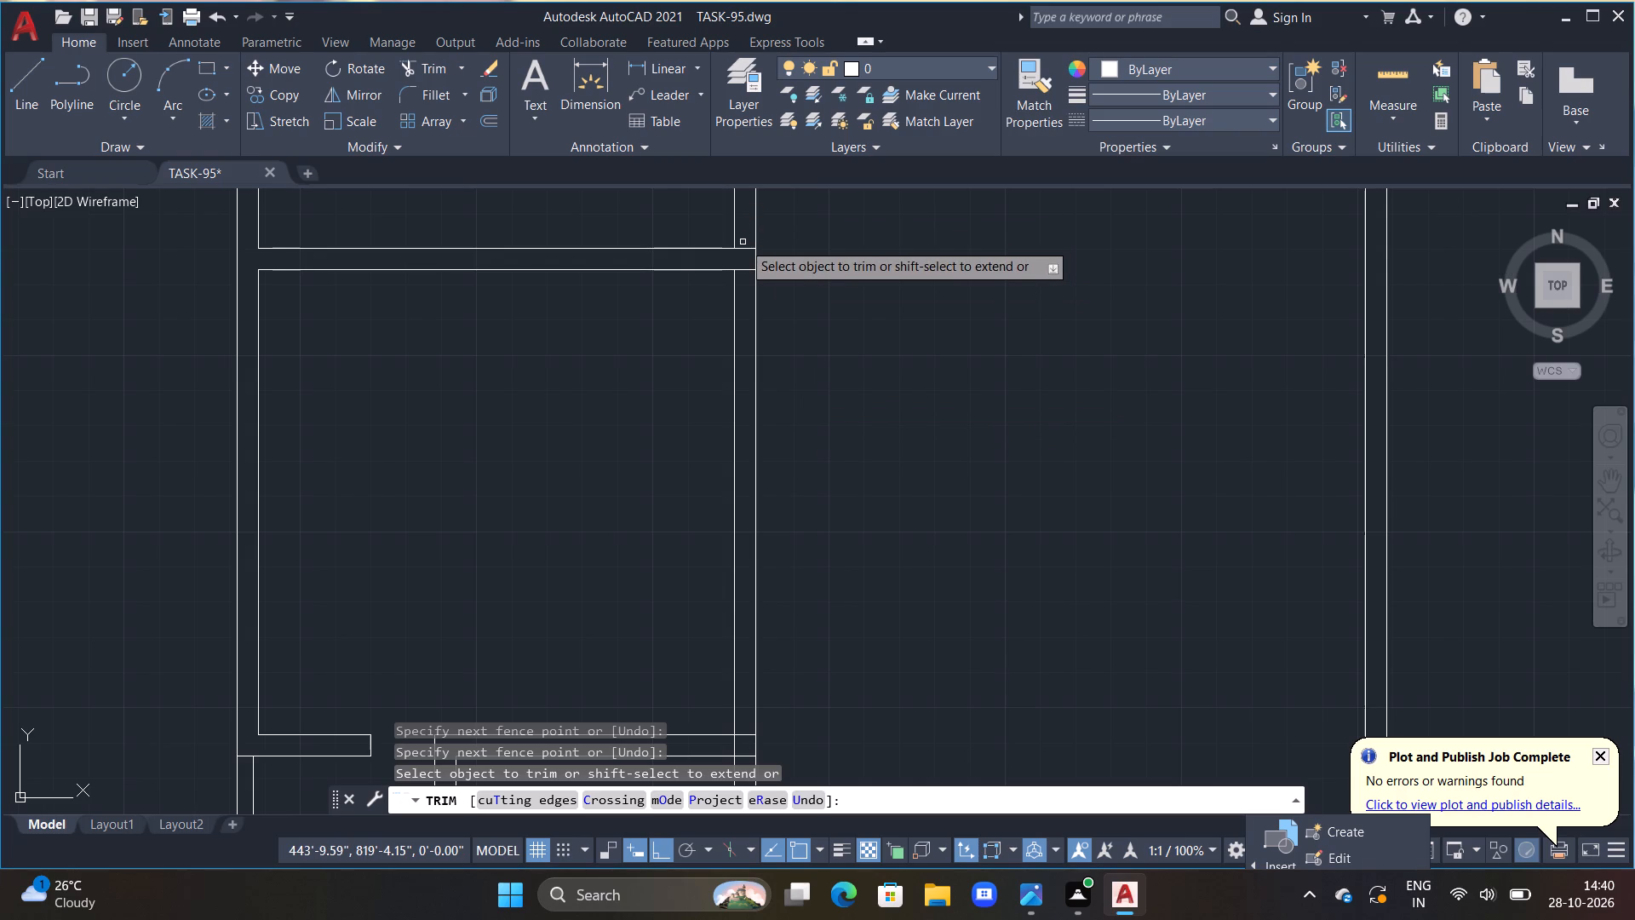
scroll(817, 417, down, 1)
middle_drag(823, 424, 833, 359)
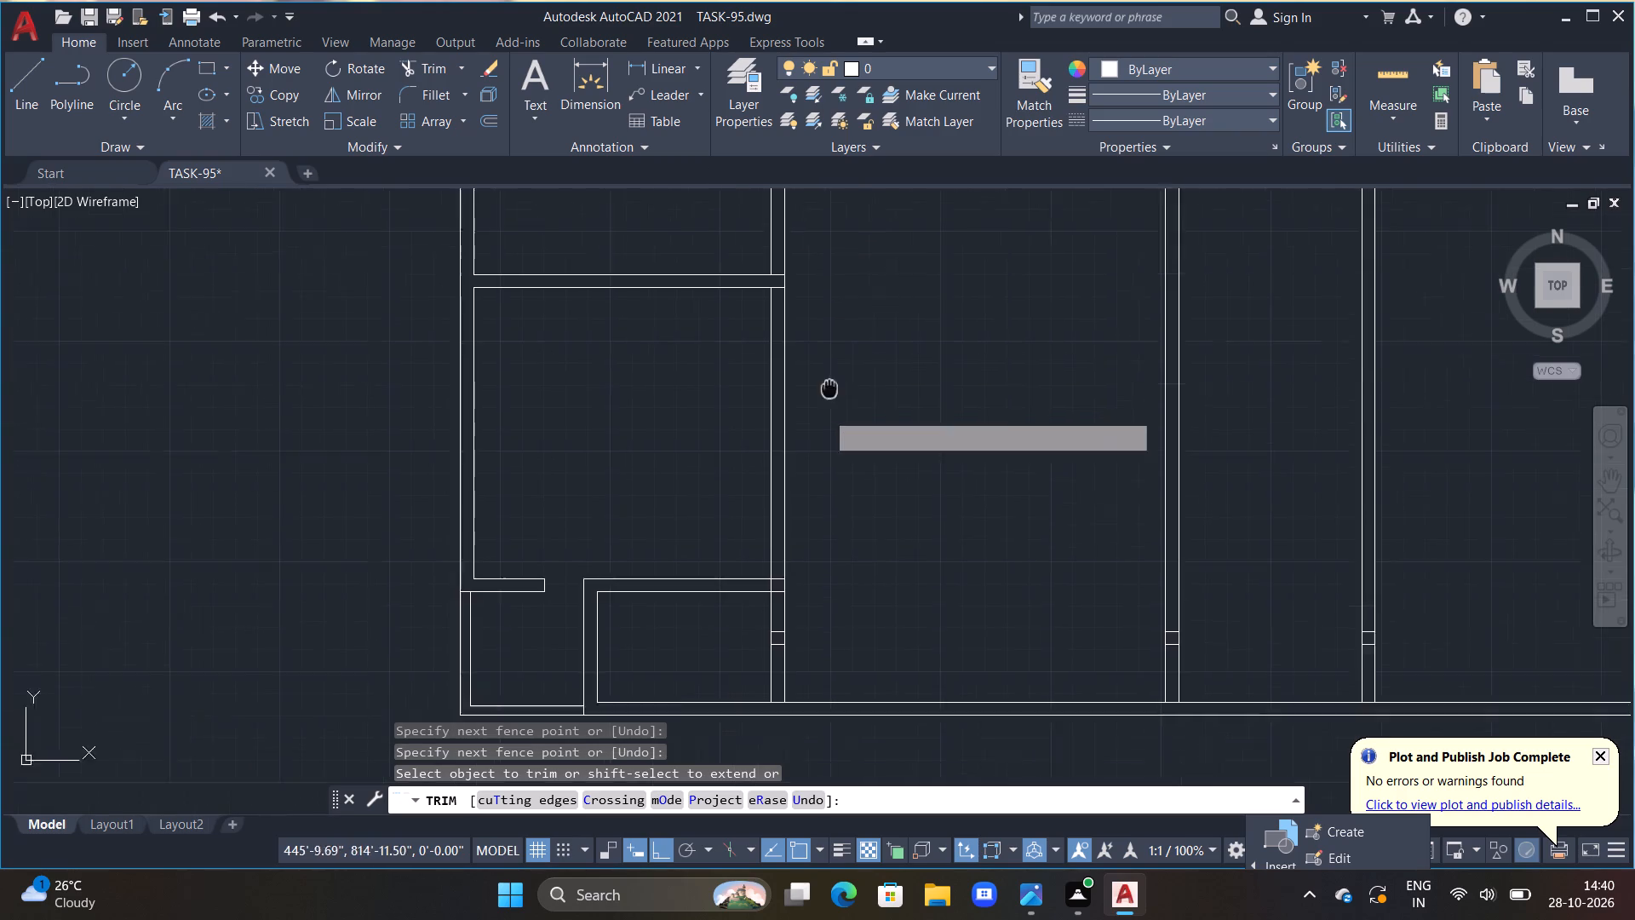
middle_drag(833, 359, 843, 272)
scroll(820, 506, up, 2)
key(Escape)
key(Escape)
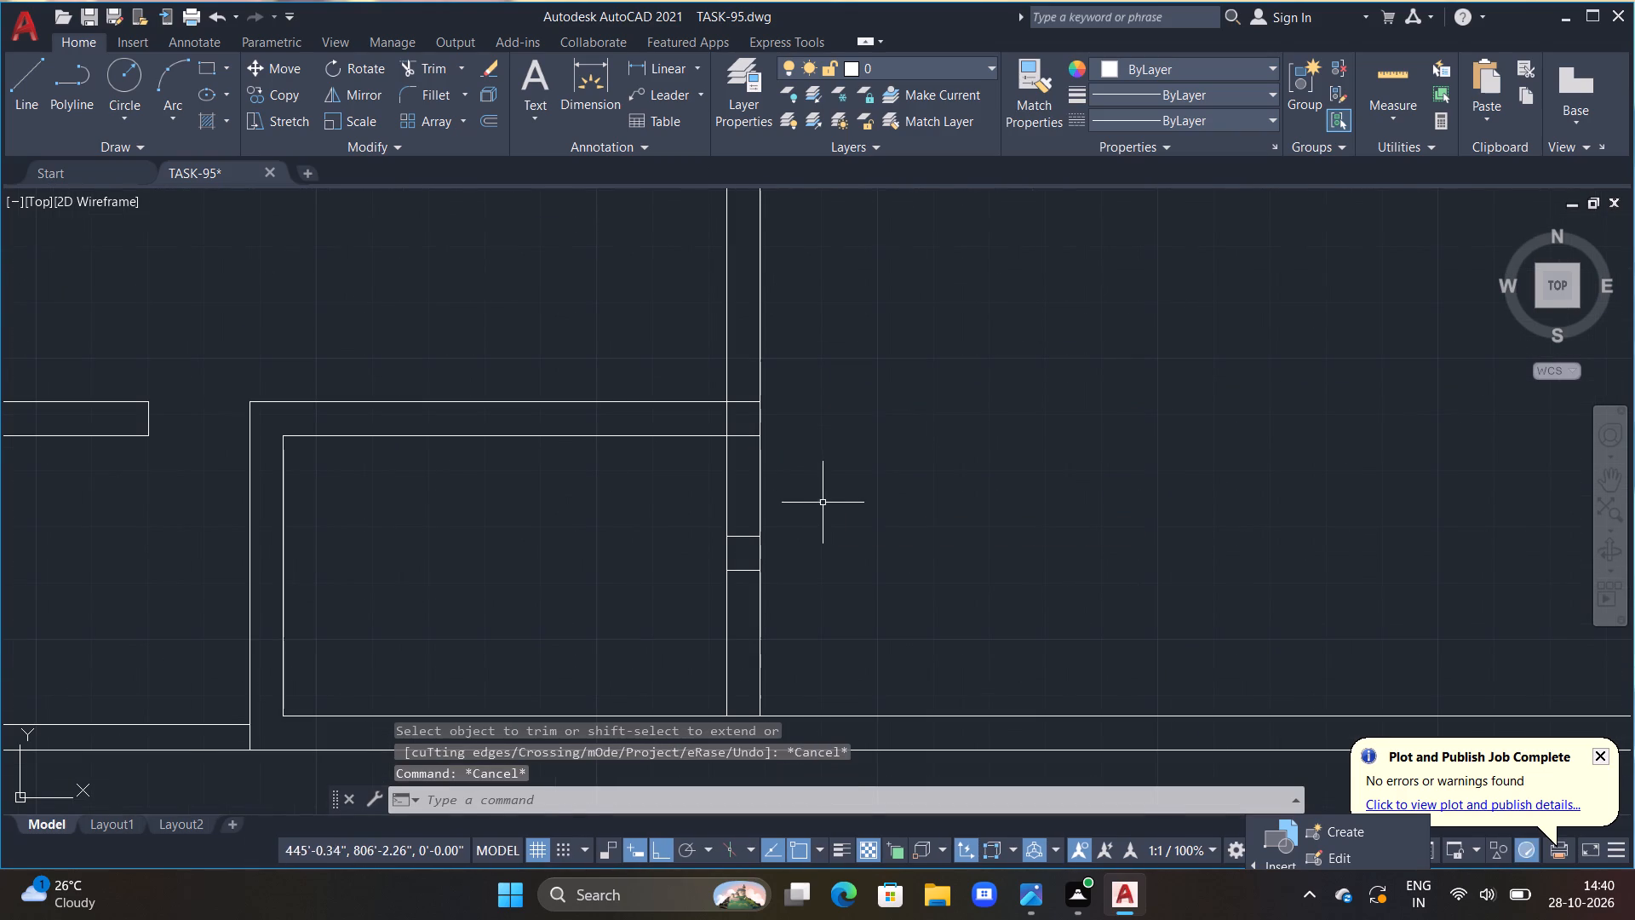
Offset the lower horizontal partition's upper line 3'6" upward, right of the new door opening.
scroll(804, 494, up, 1)
scroll(804, 494, down, 3)
middle_drag(802, 463, 823, 520)
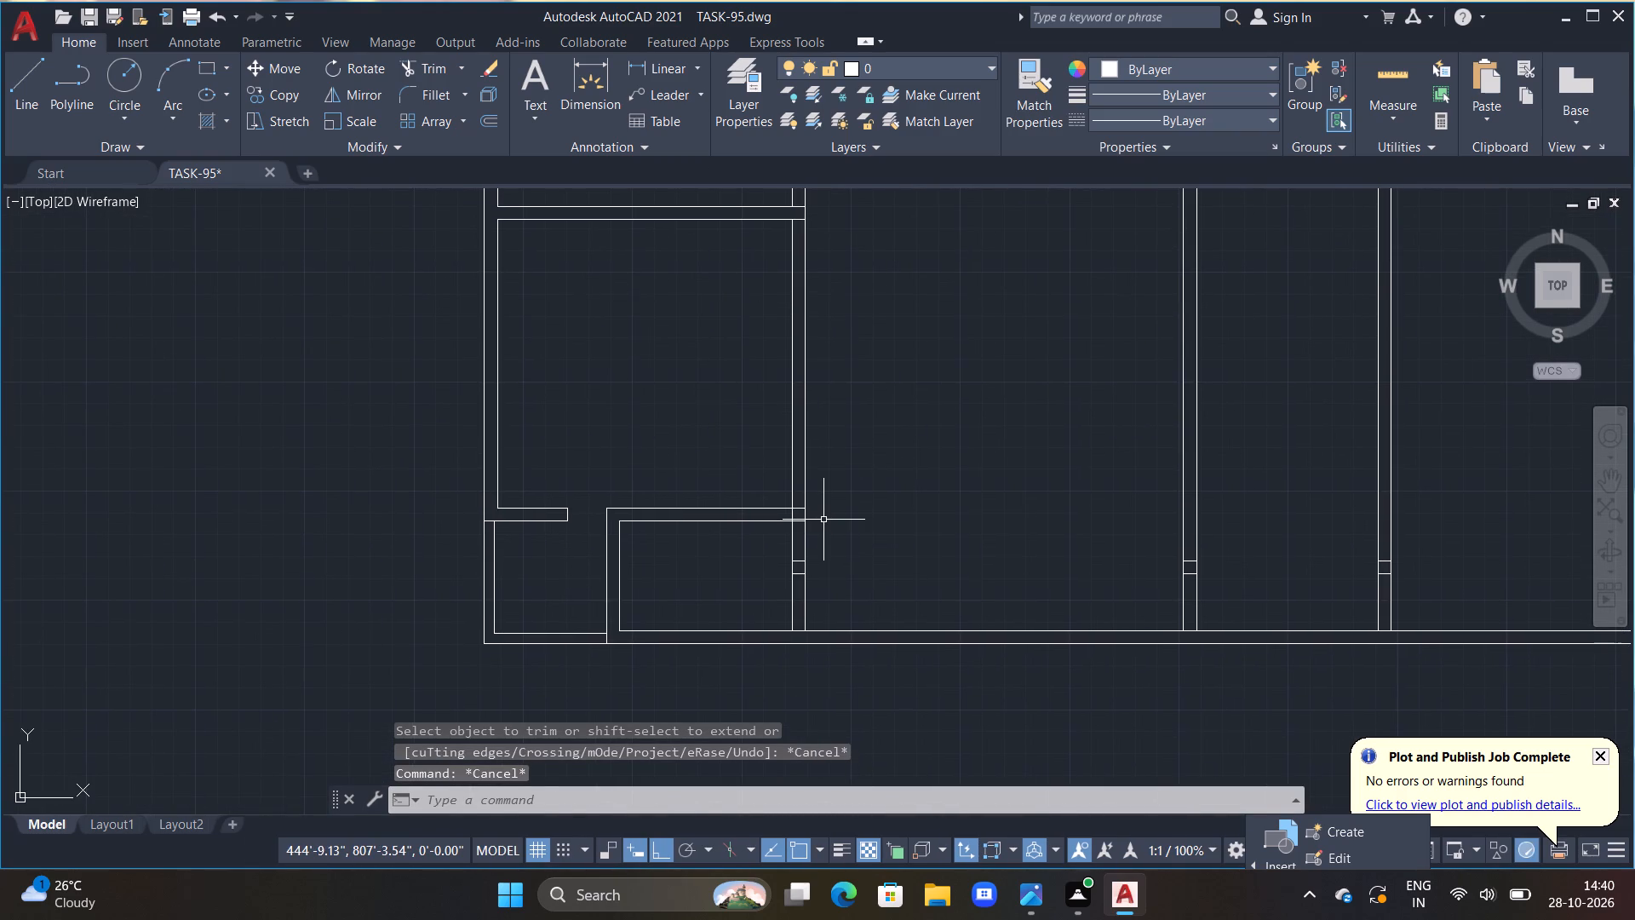
text(OFF)
key(space)
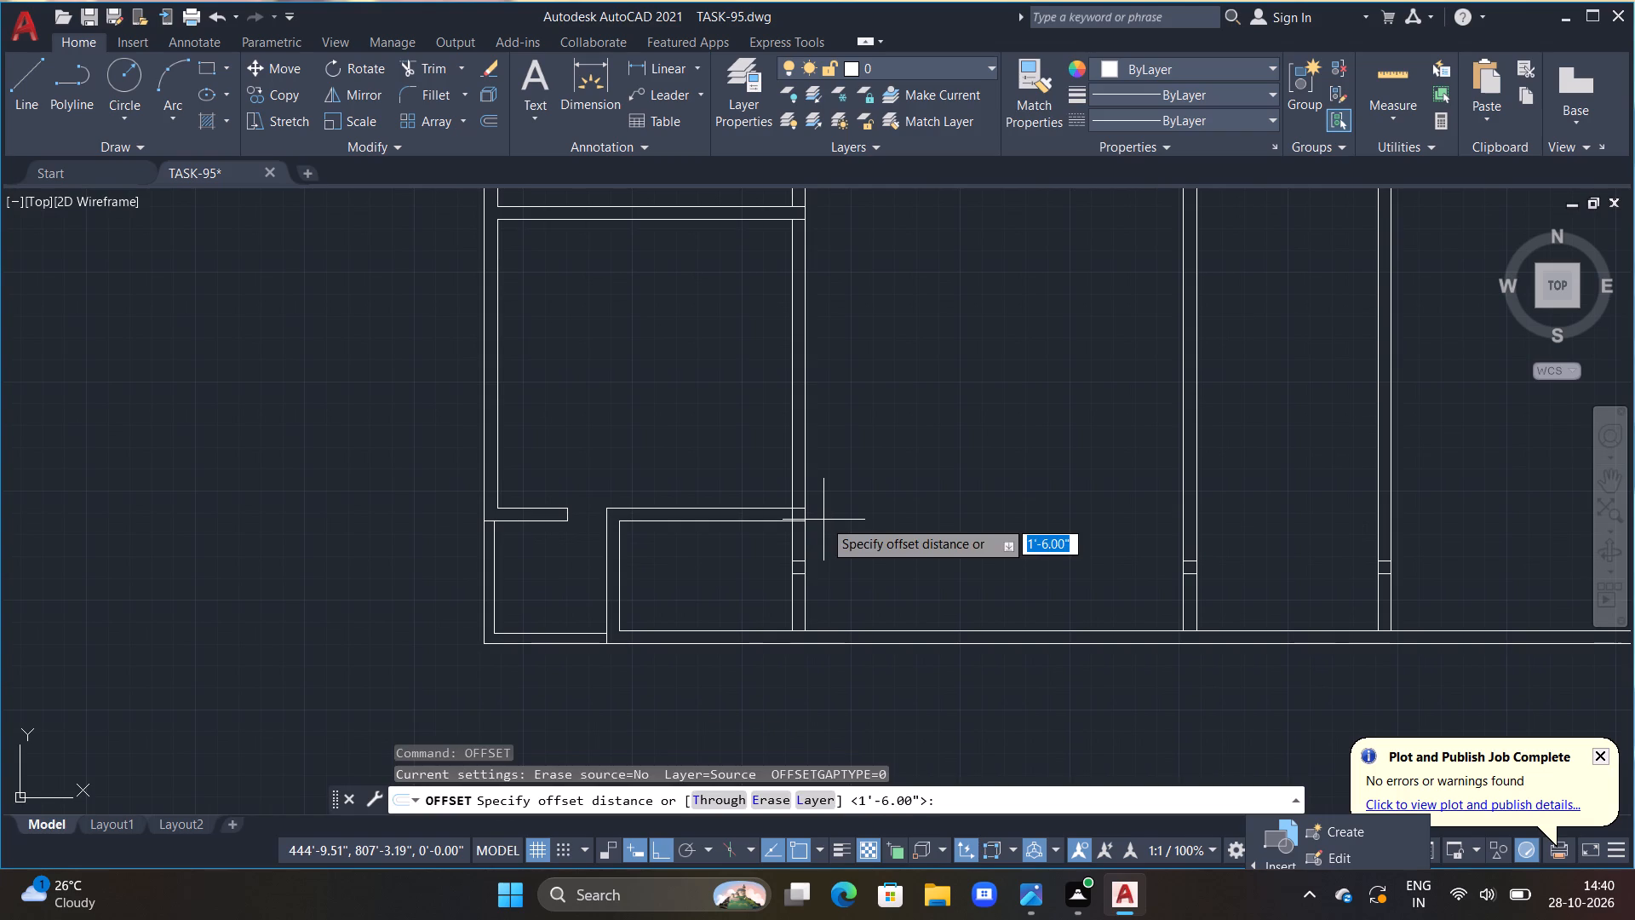
text(3'6")
key(Return)
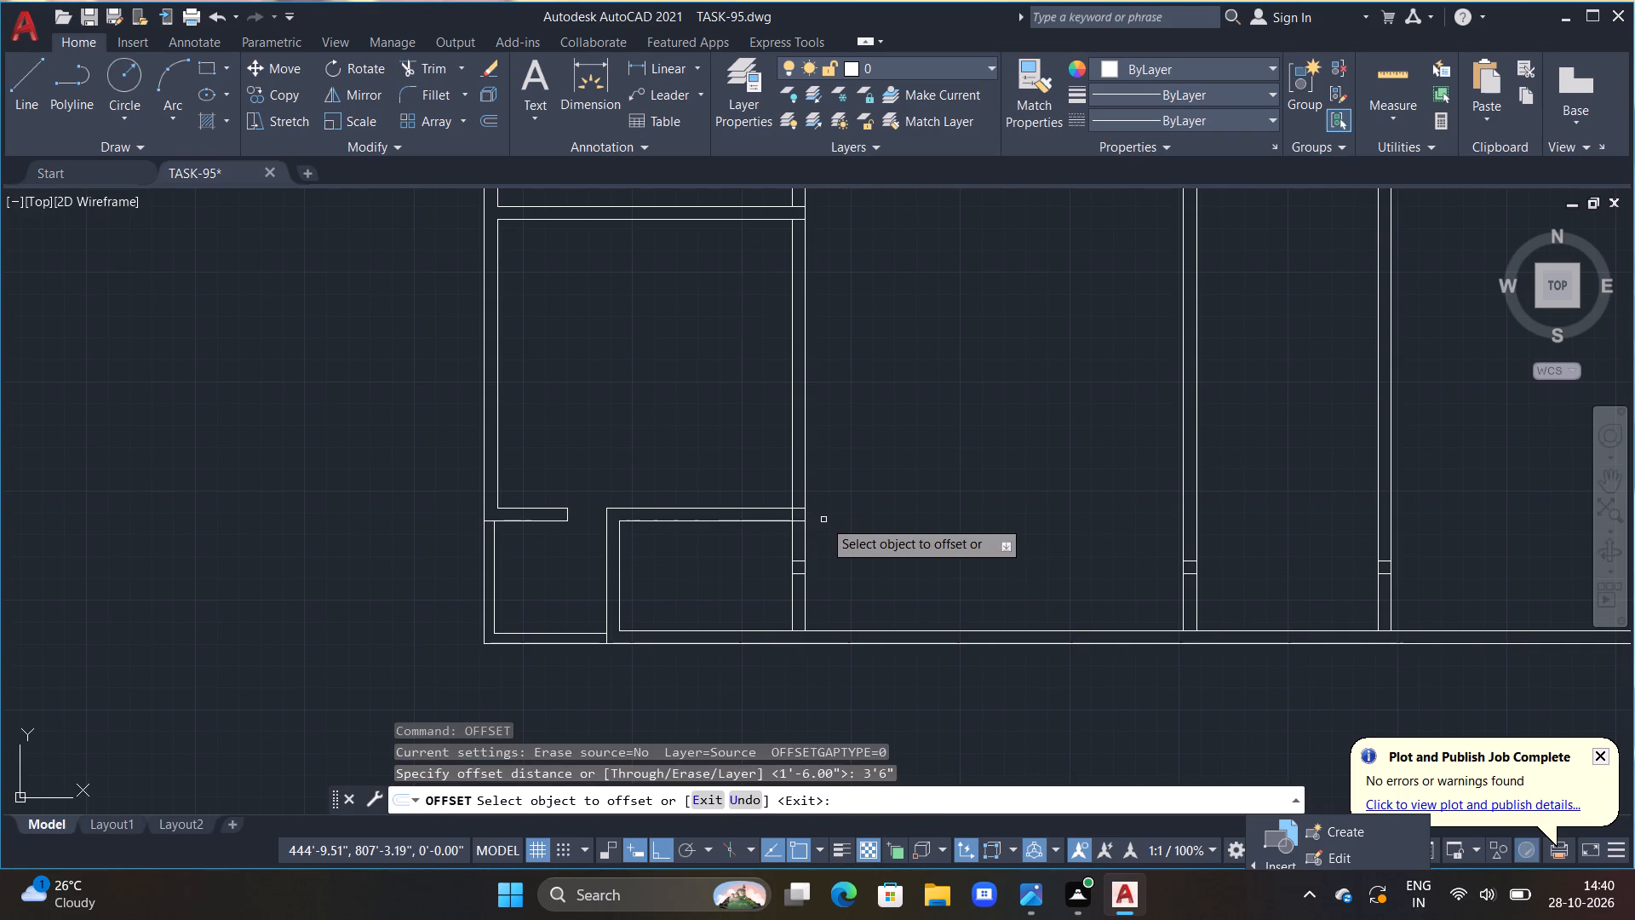
double_click(774, 509)
click(756, 430)
key(grave)
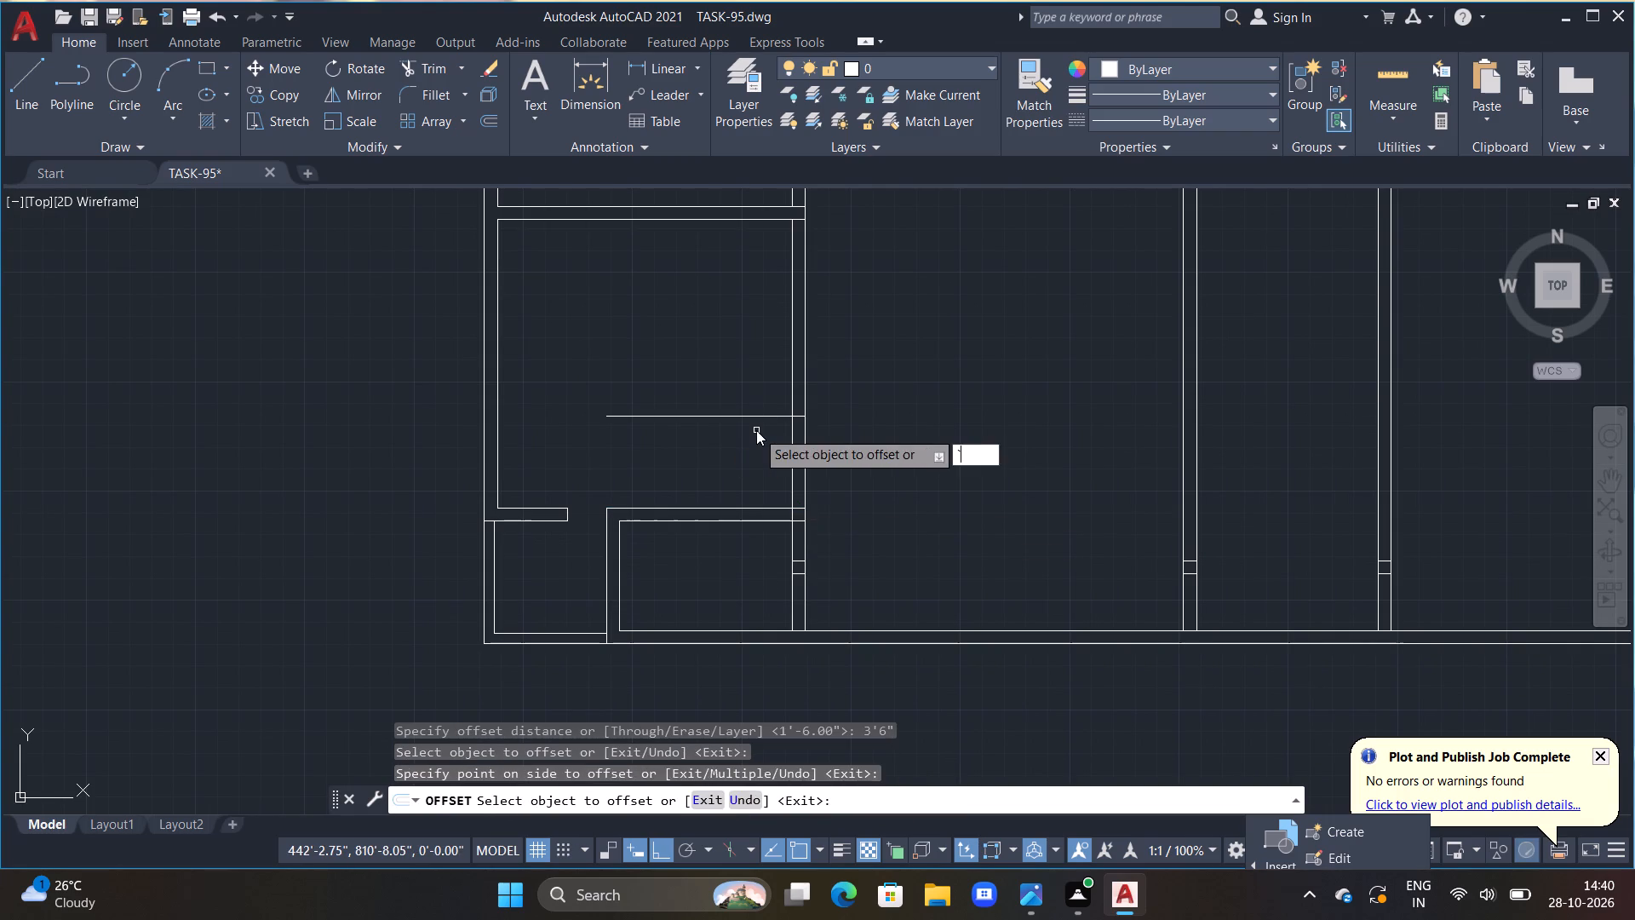
key(Escape)
key(Escape)
key(Escape)
Trim the long vertical partition between the offset line and the lower horizontal partition, and remove the offset line's excess, to form an opening.
text(TR)
key(space)
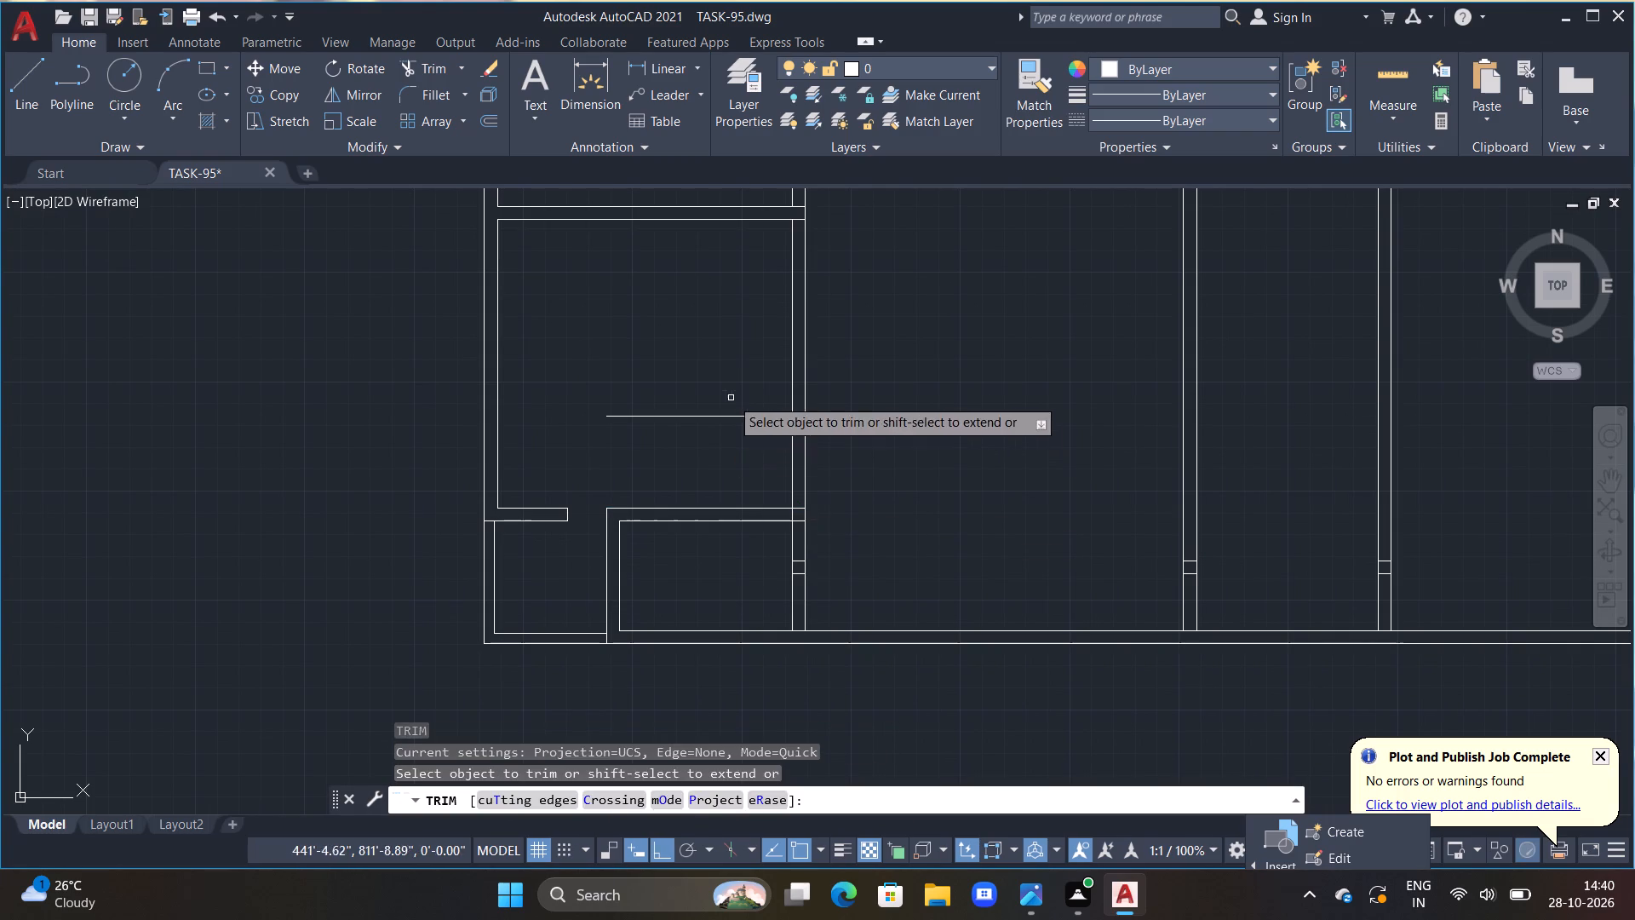
drag(726, 388, 822, 450)
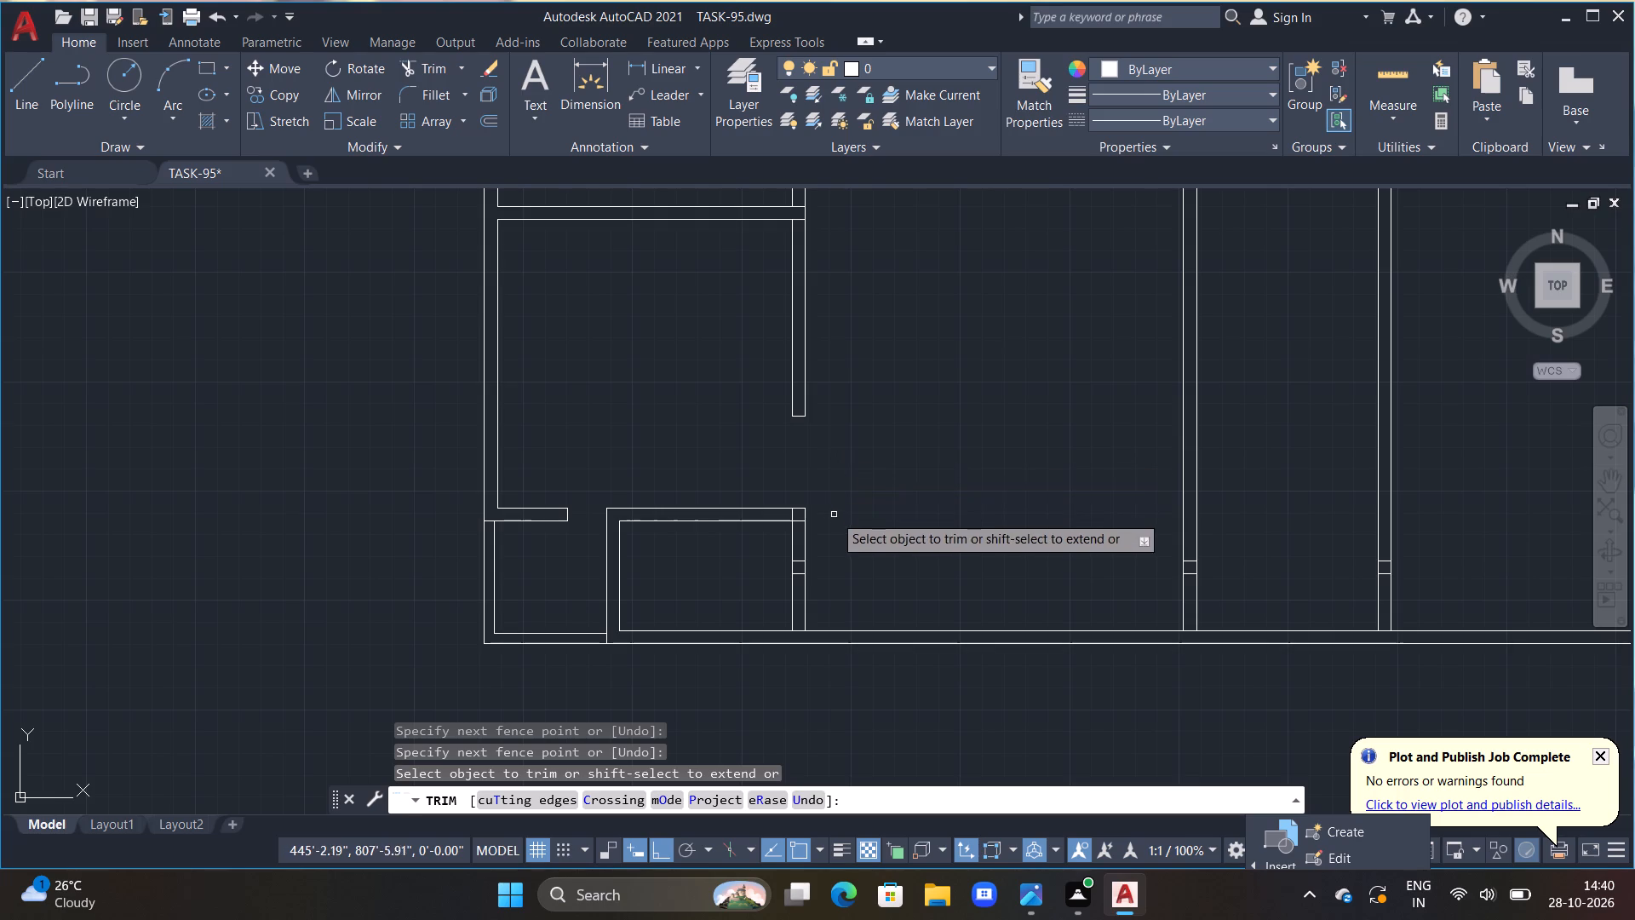
Open a doorway in the small bottom room's right wall and trim that wall's junctions with the horizontal partition and bottom wall.
middle_drag(837, 513, 884, 436)
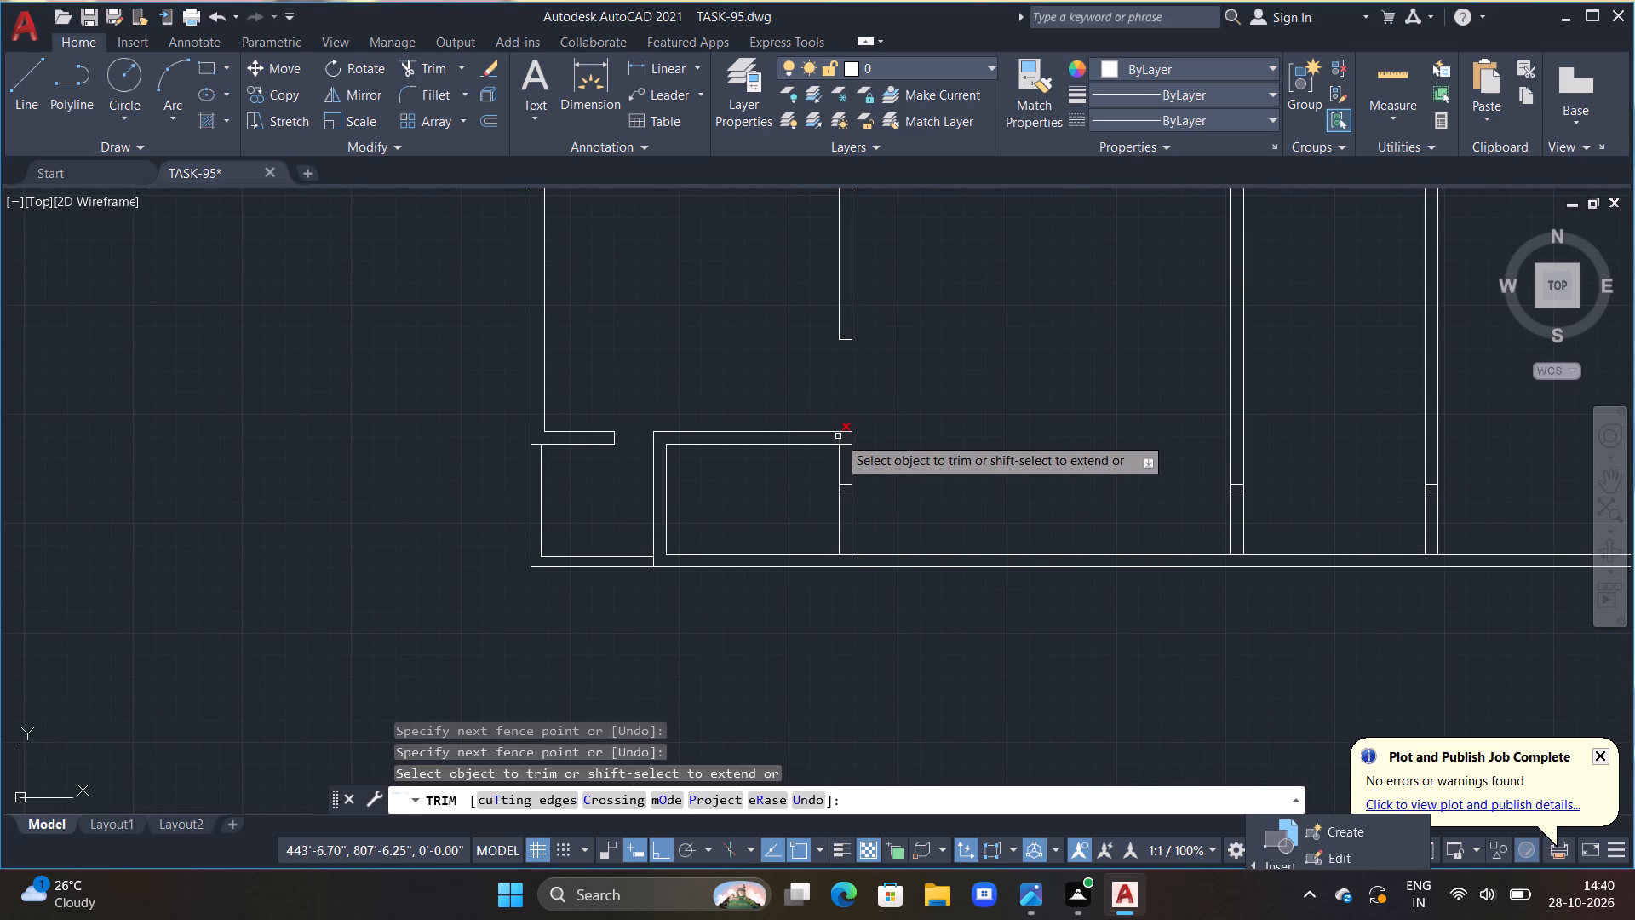
click(838, 436)
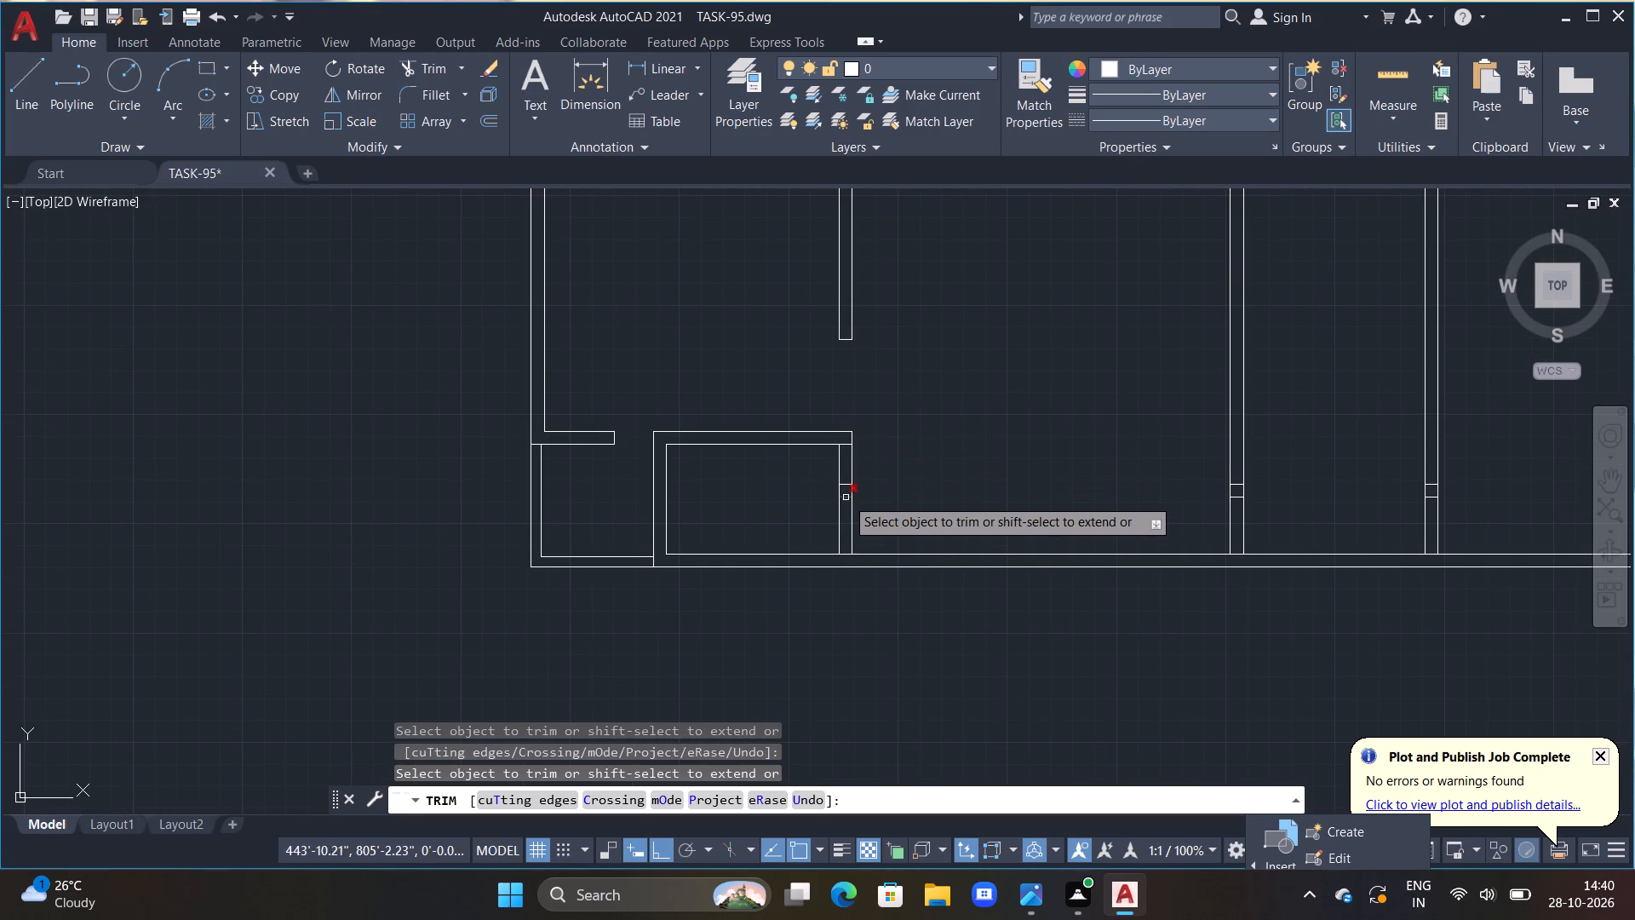
scroll(845, 497, up, 3)
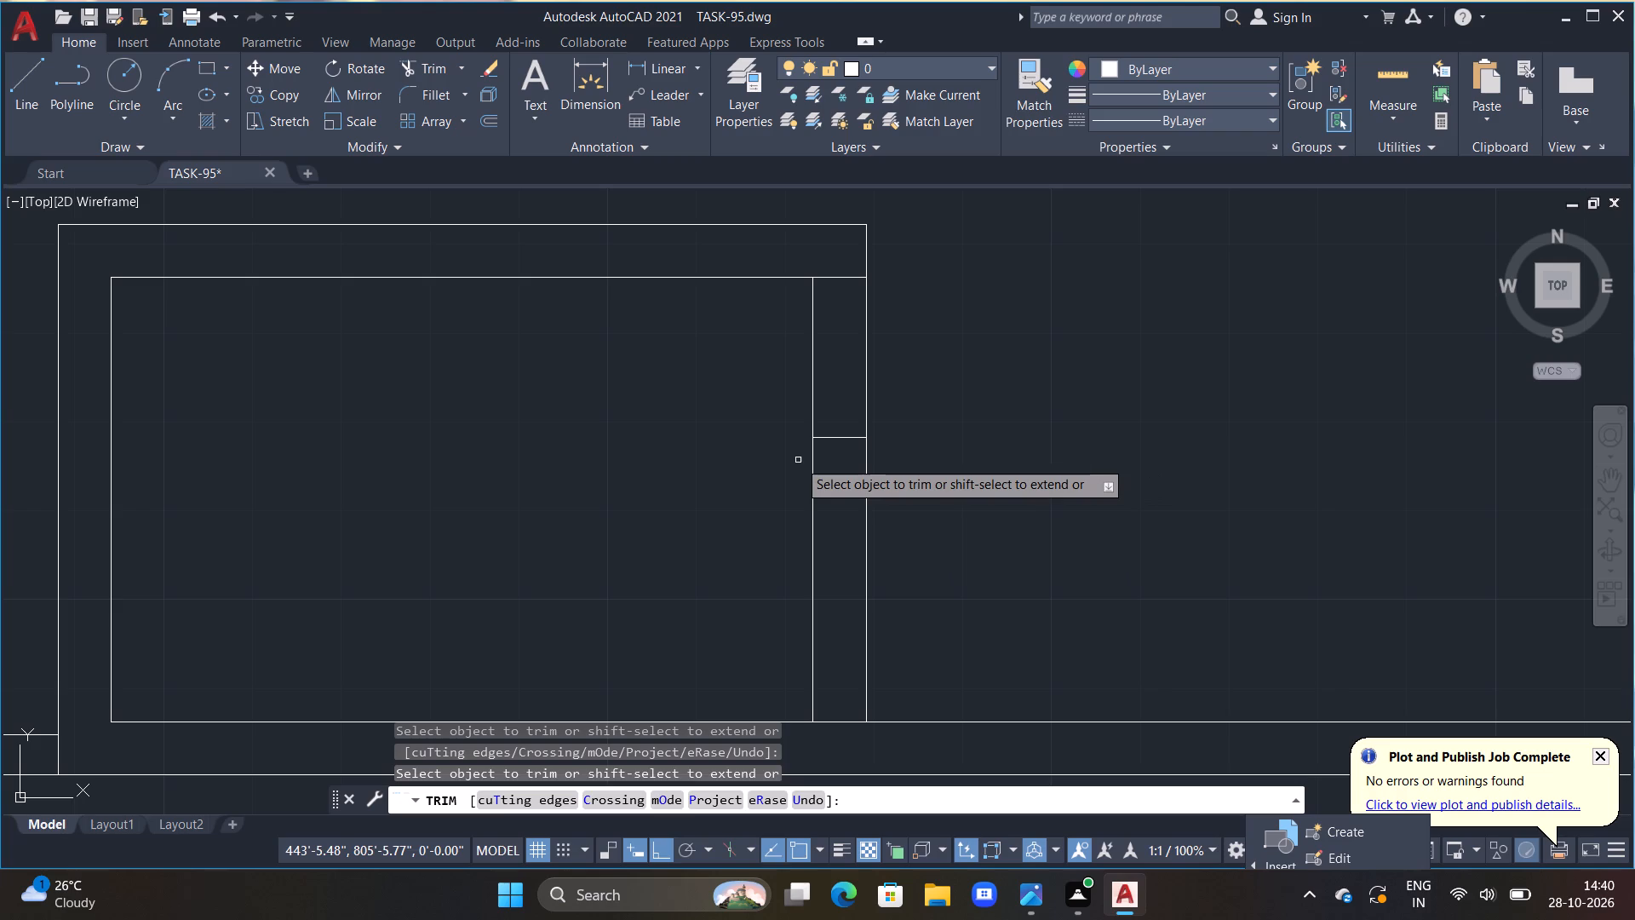
drag(798, 460, 840, 413)
drag(788, 385, 883, 377)
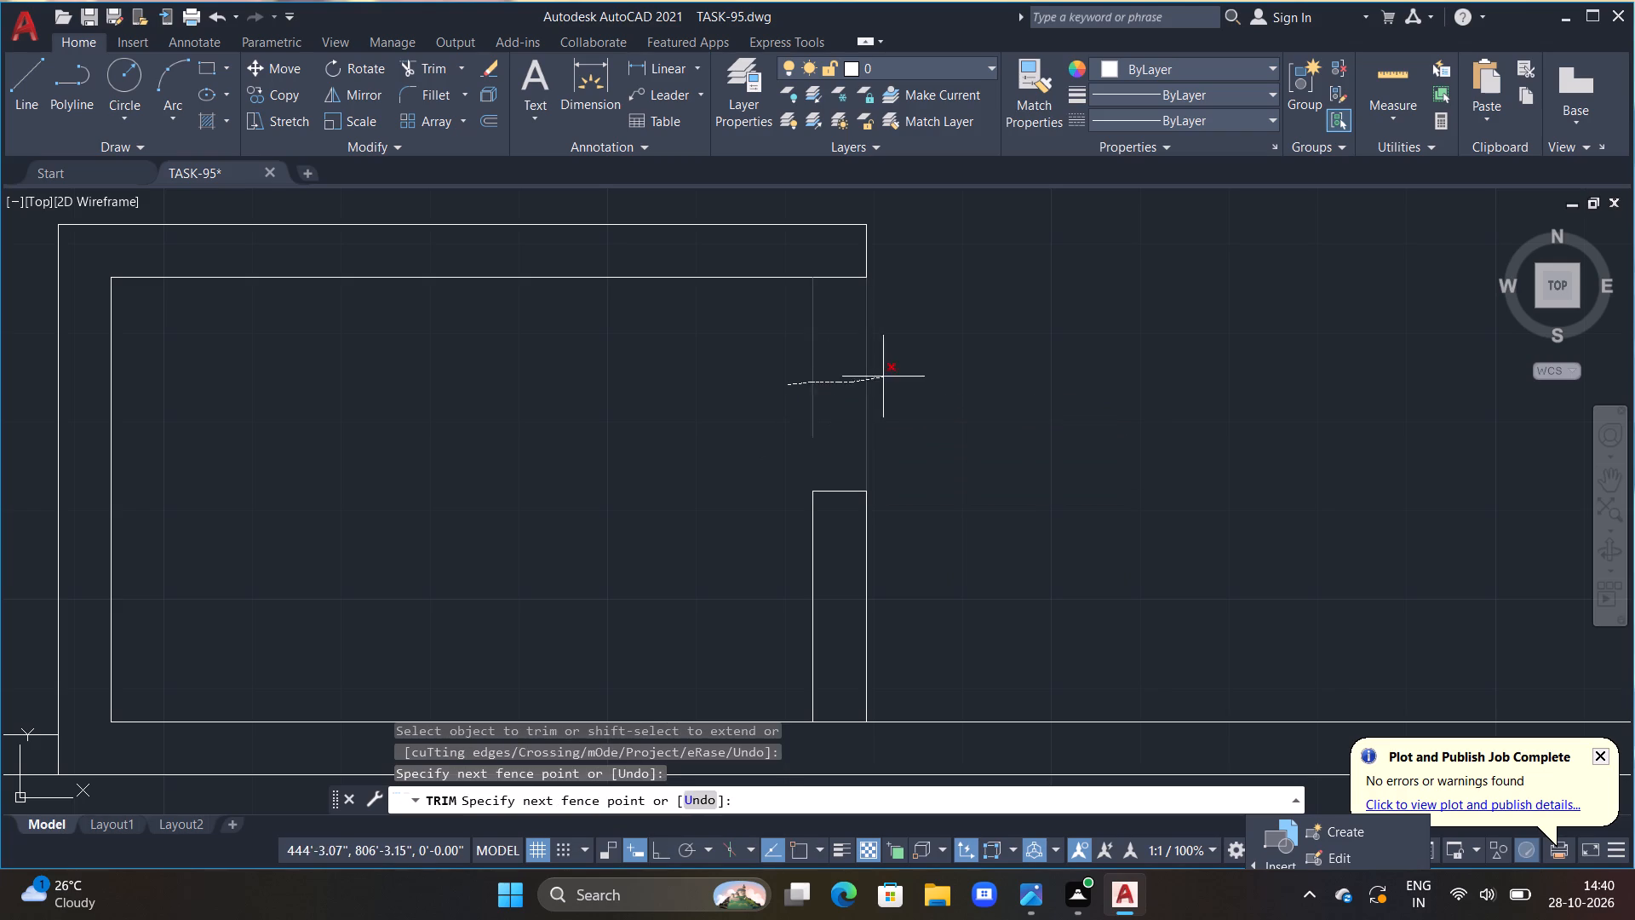
drag(883, 377, 885, 377)
middle_drag(908, 451, 884, 295)
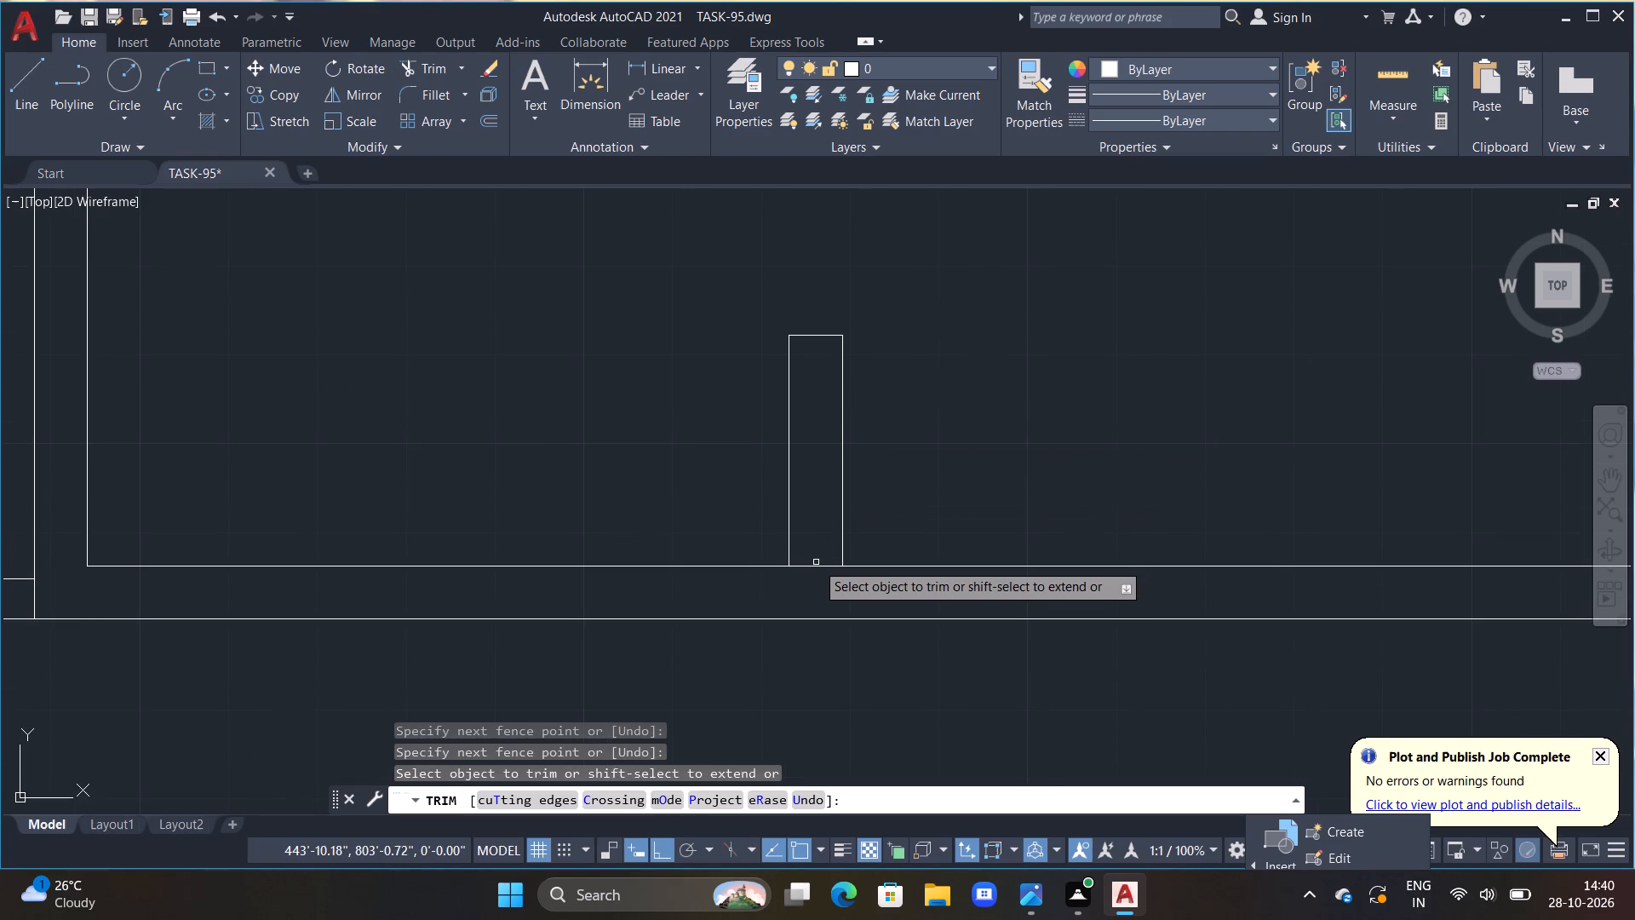
click(817, 563)
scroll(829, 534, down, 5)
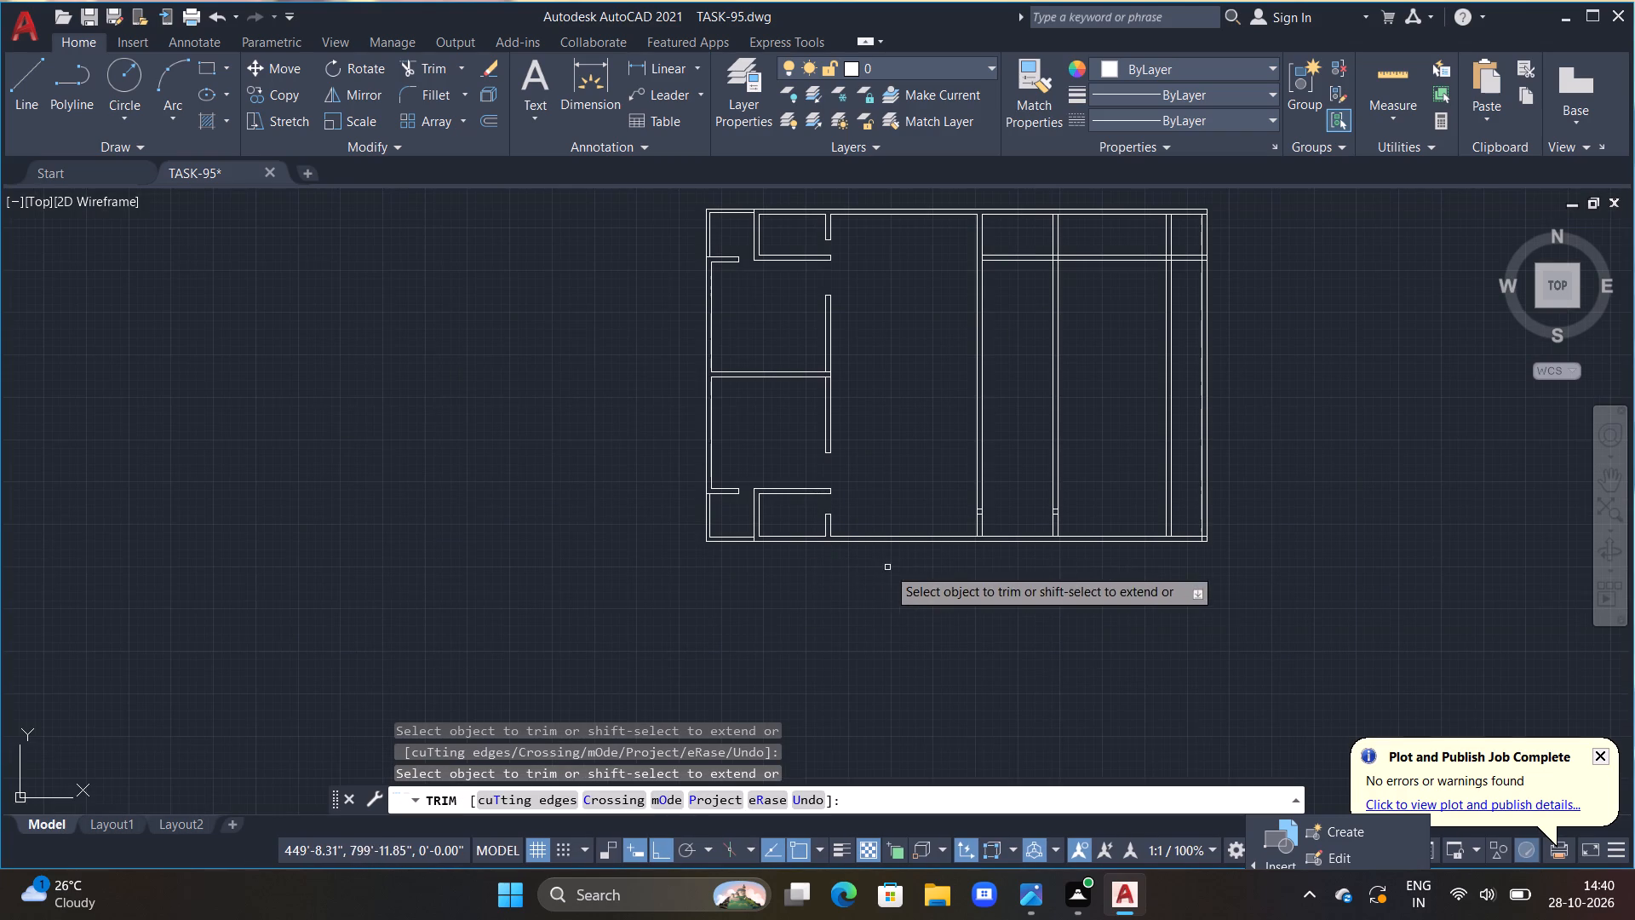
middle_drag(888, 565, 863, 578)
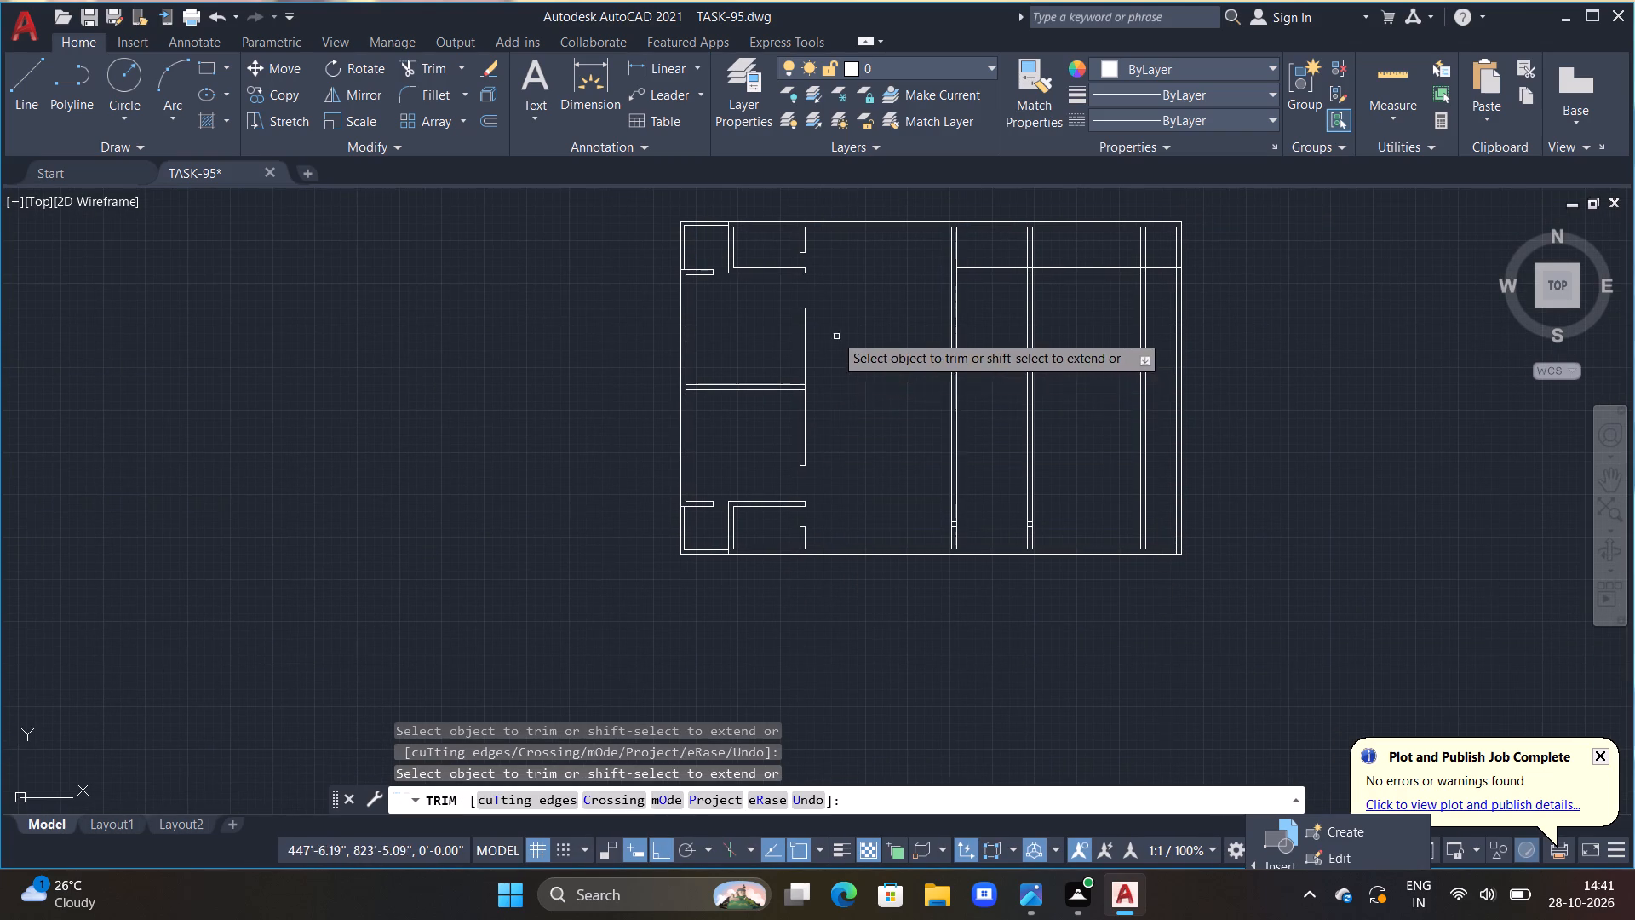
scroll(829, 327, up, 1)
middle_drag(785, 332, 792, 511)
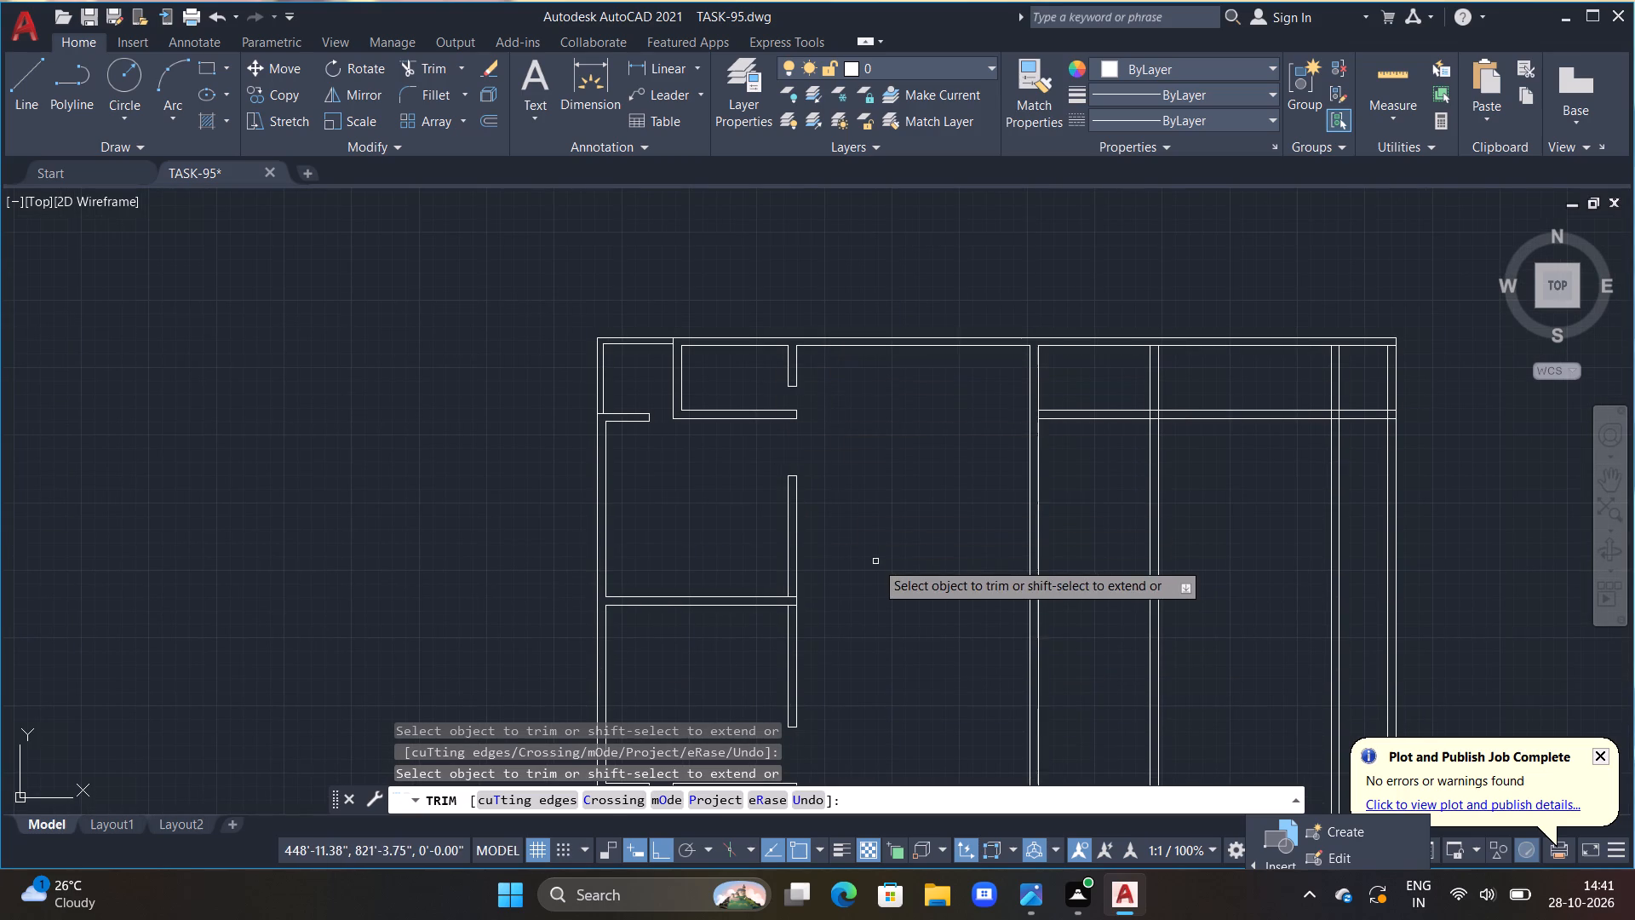
Trim away the upper-right horizontal partition lines between the three right-hand vertical partitions, including the stubs inside the middle one.
scroll(874, 550, down, 2)
middle_drag(890, 544, 766, 477)
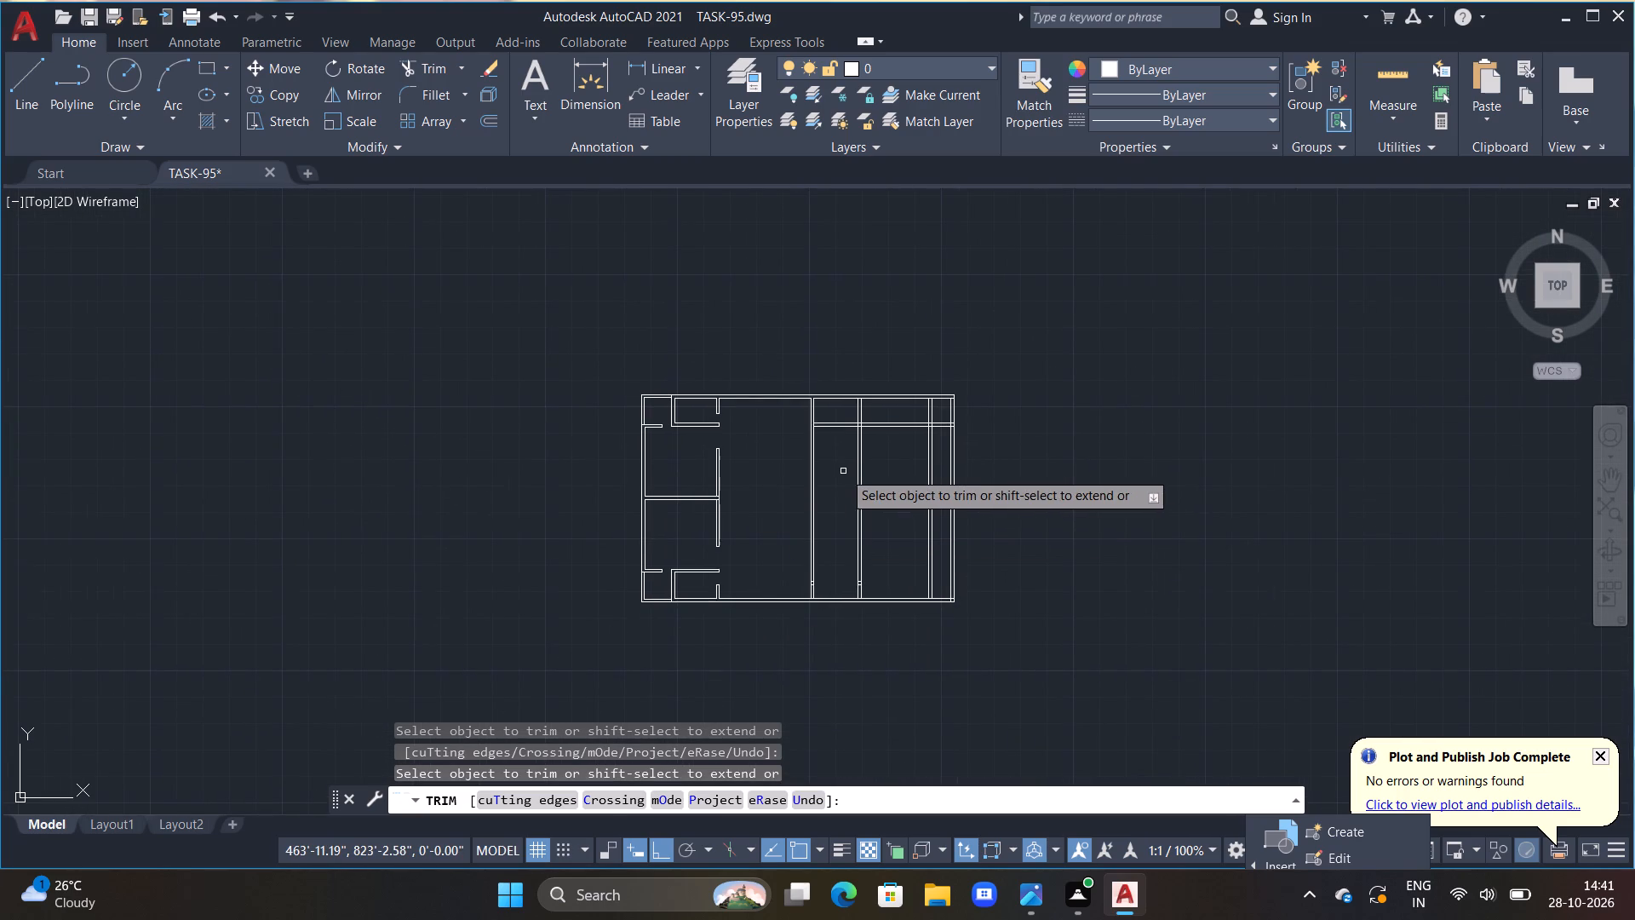
scroll(710, 592, up, 1)
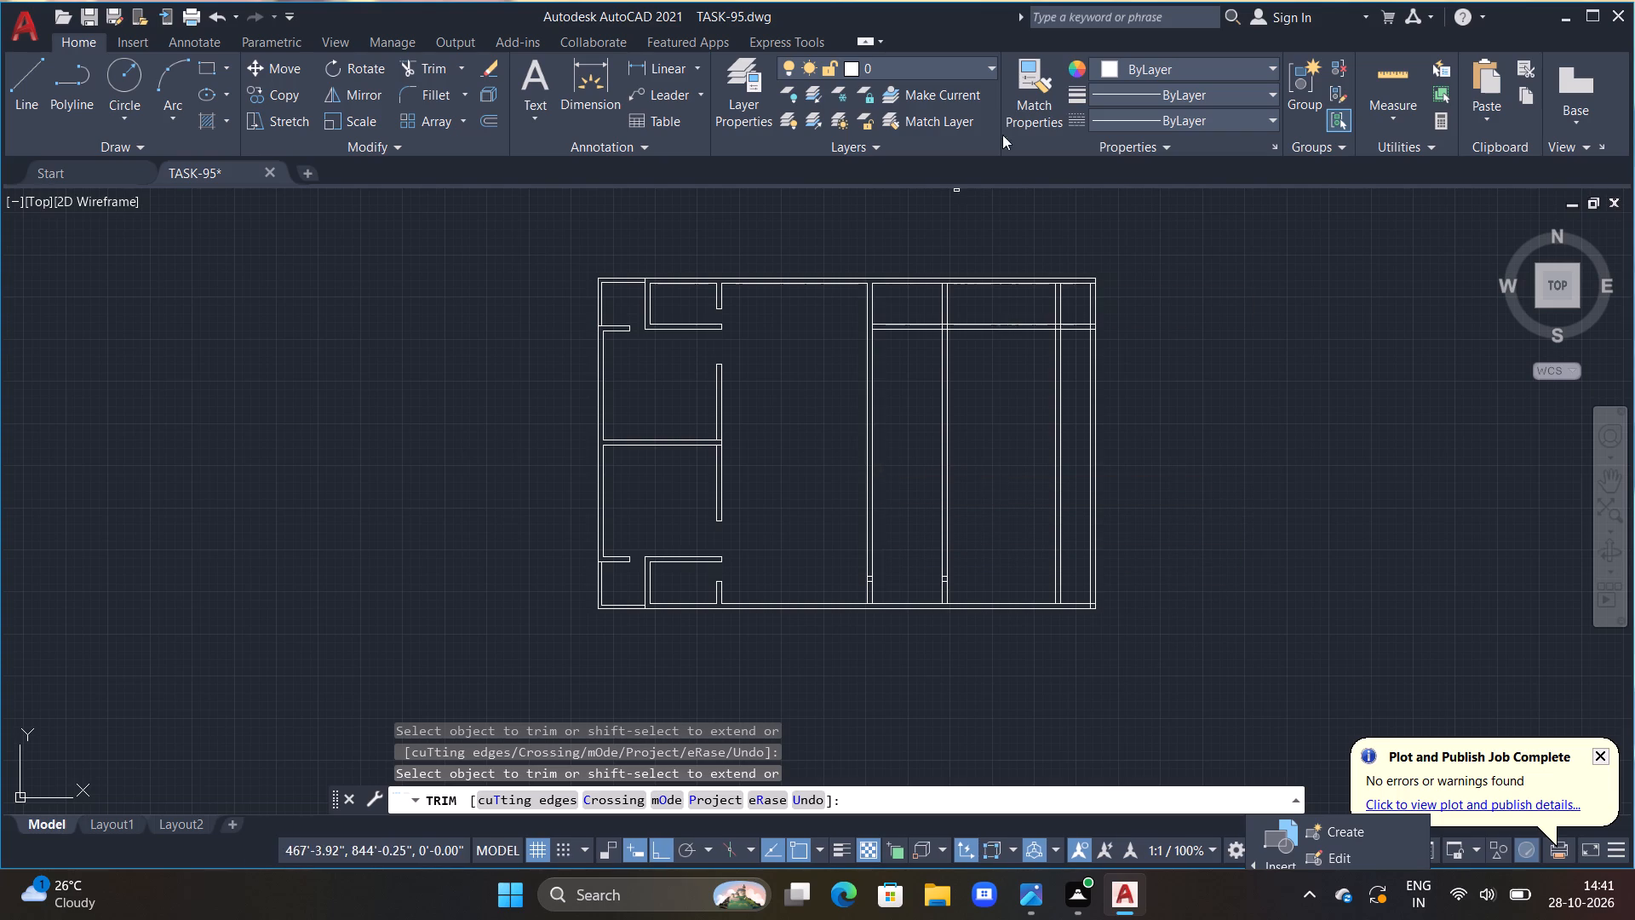
drag(892, 309, 893, 371)
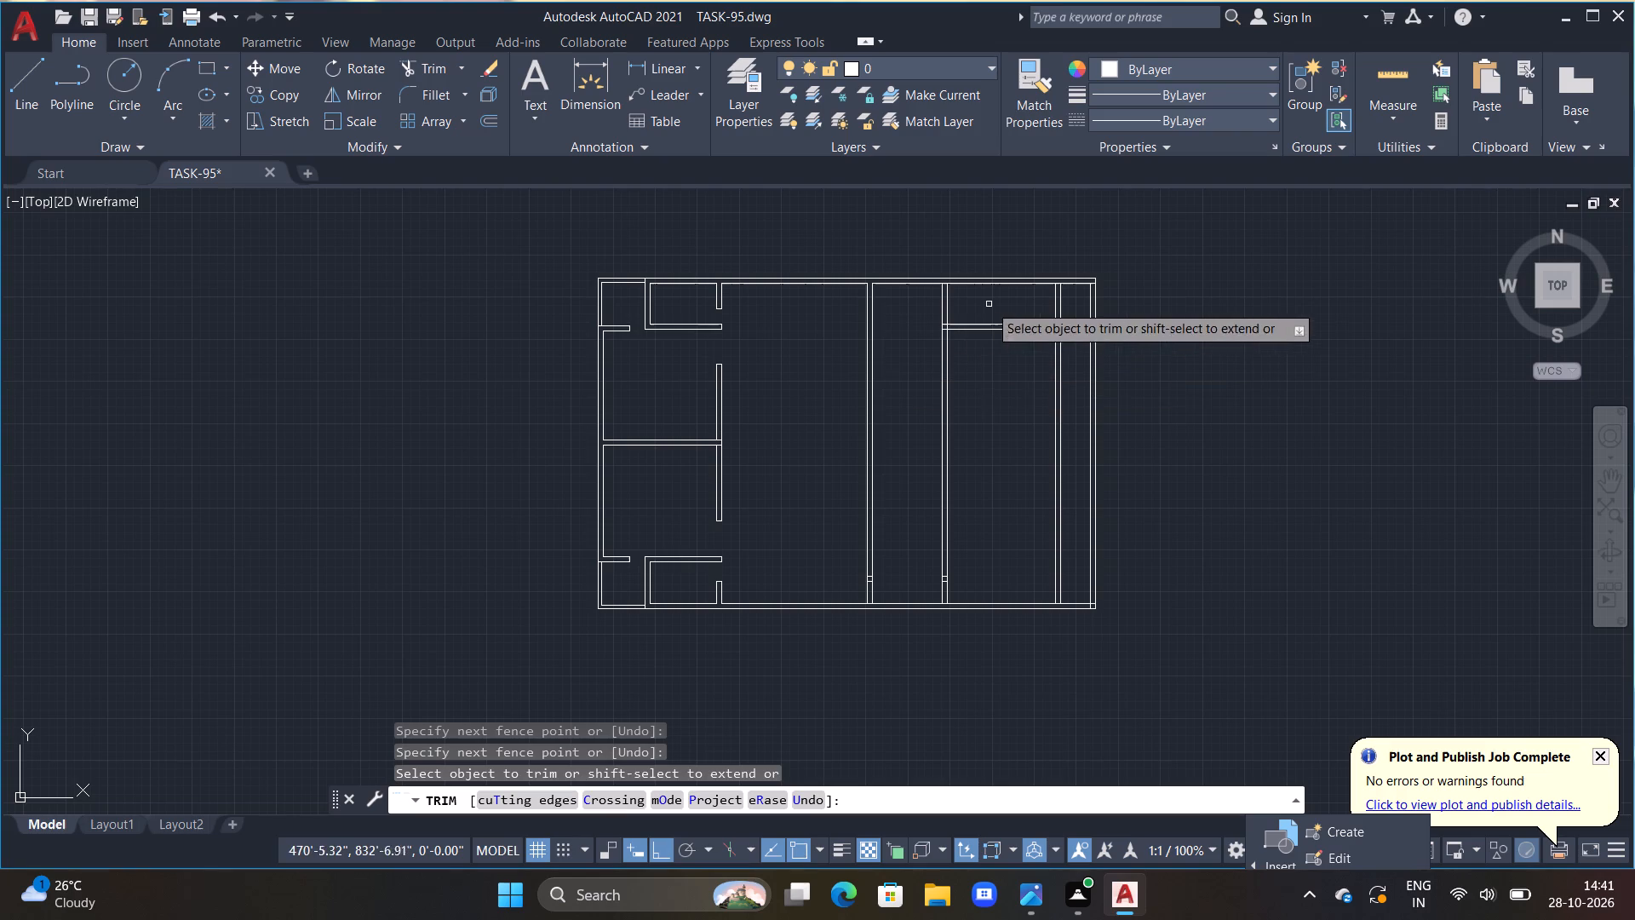
drag(989, 305, 988, 430)
scroll(958, 326, up, 4)
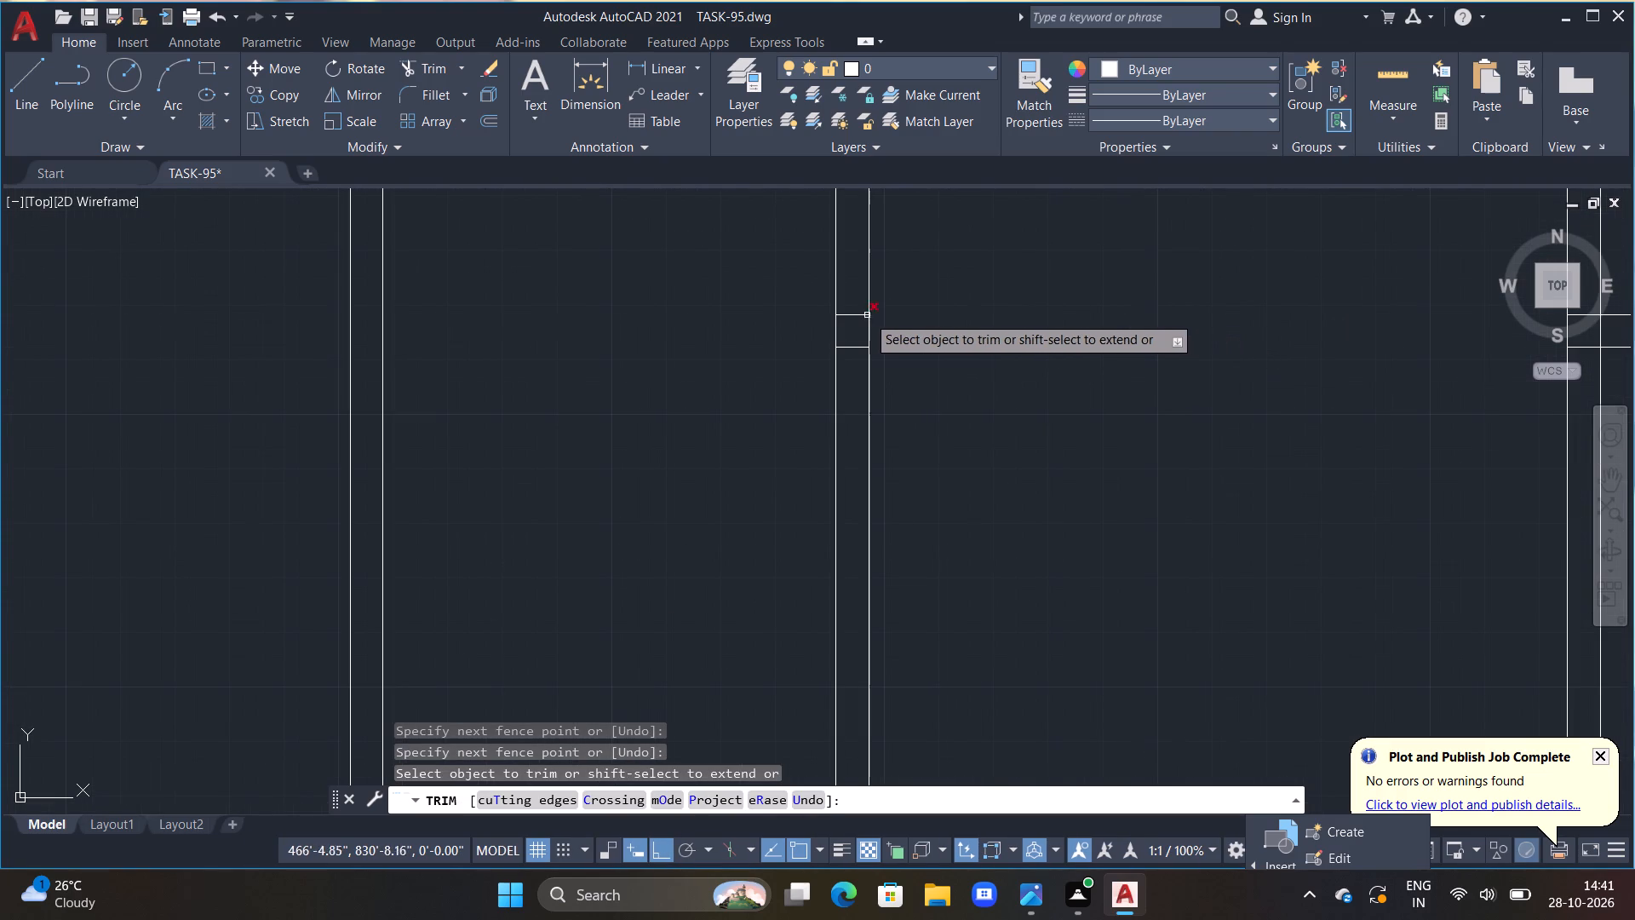
click(859, 313)
click(849, 350)
scroll(1035, 394, down, 4)
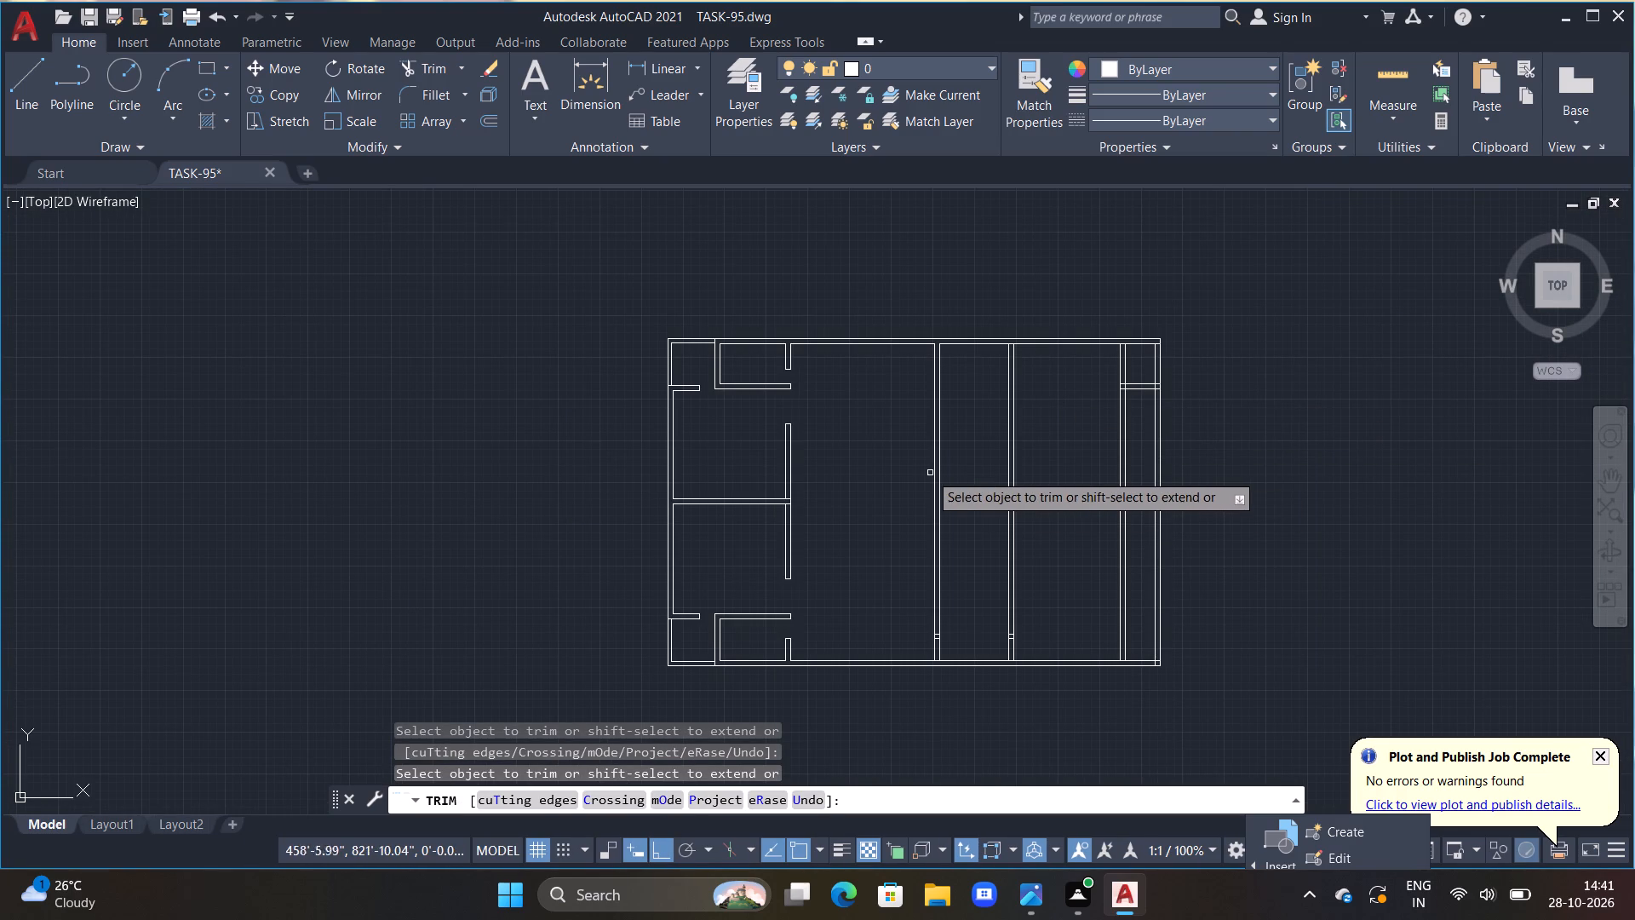
Trim away the horizontal partition lines between the rightmost vertical partition and the right outer wall, including the stubs inside both walls.
scroll(1134, 371, up, 2)
middle_drag(1145, 434, 1138, 457)
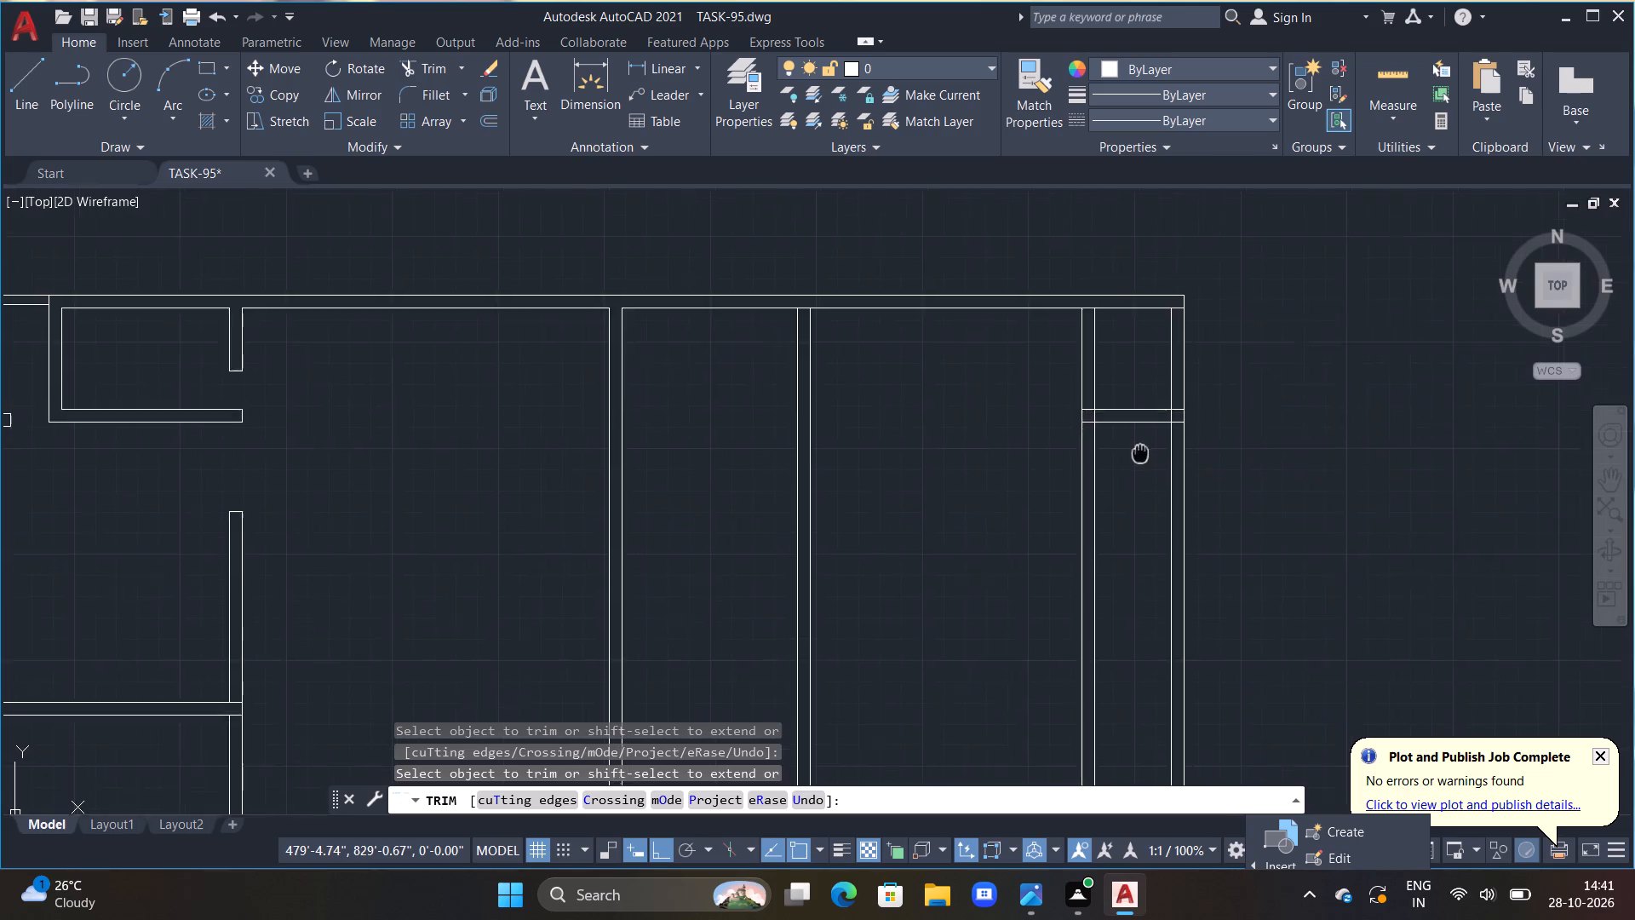
middle_drag(1138, 457, 1042, 591)
drag(1024, 502, 1025, 509)
drag(1025, 515, 1029, 594)
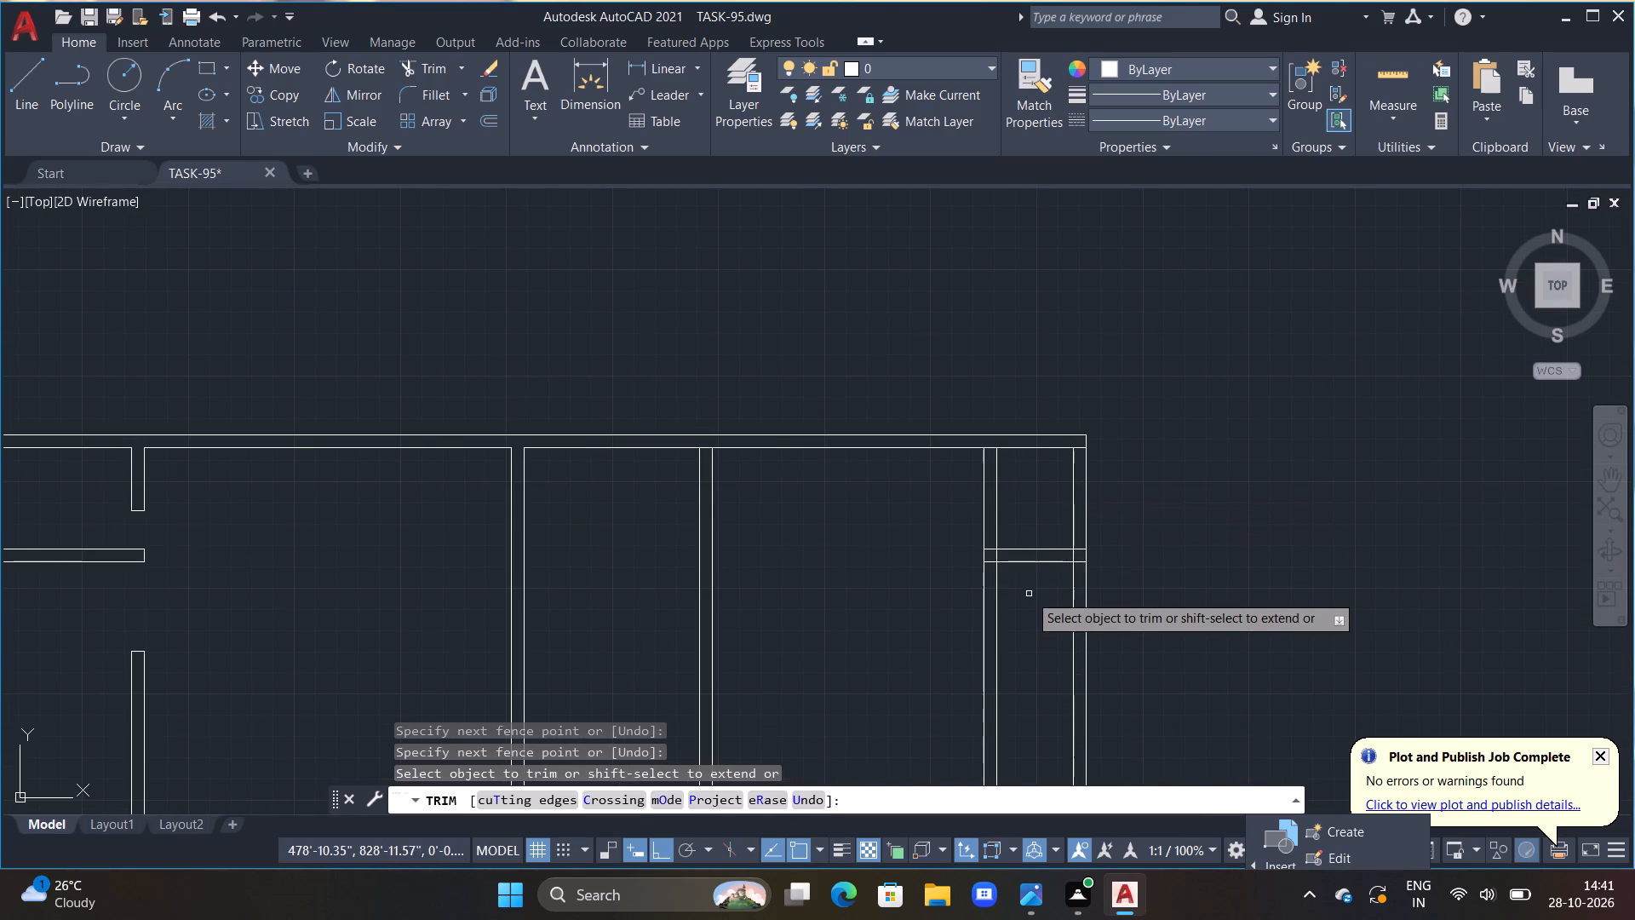
click(1026, 548)
double_click(1024, 561)
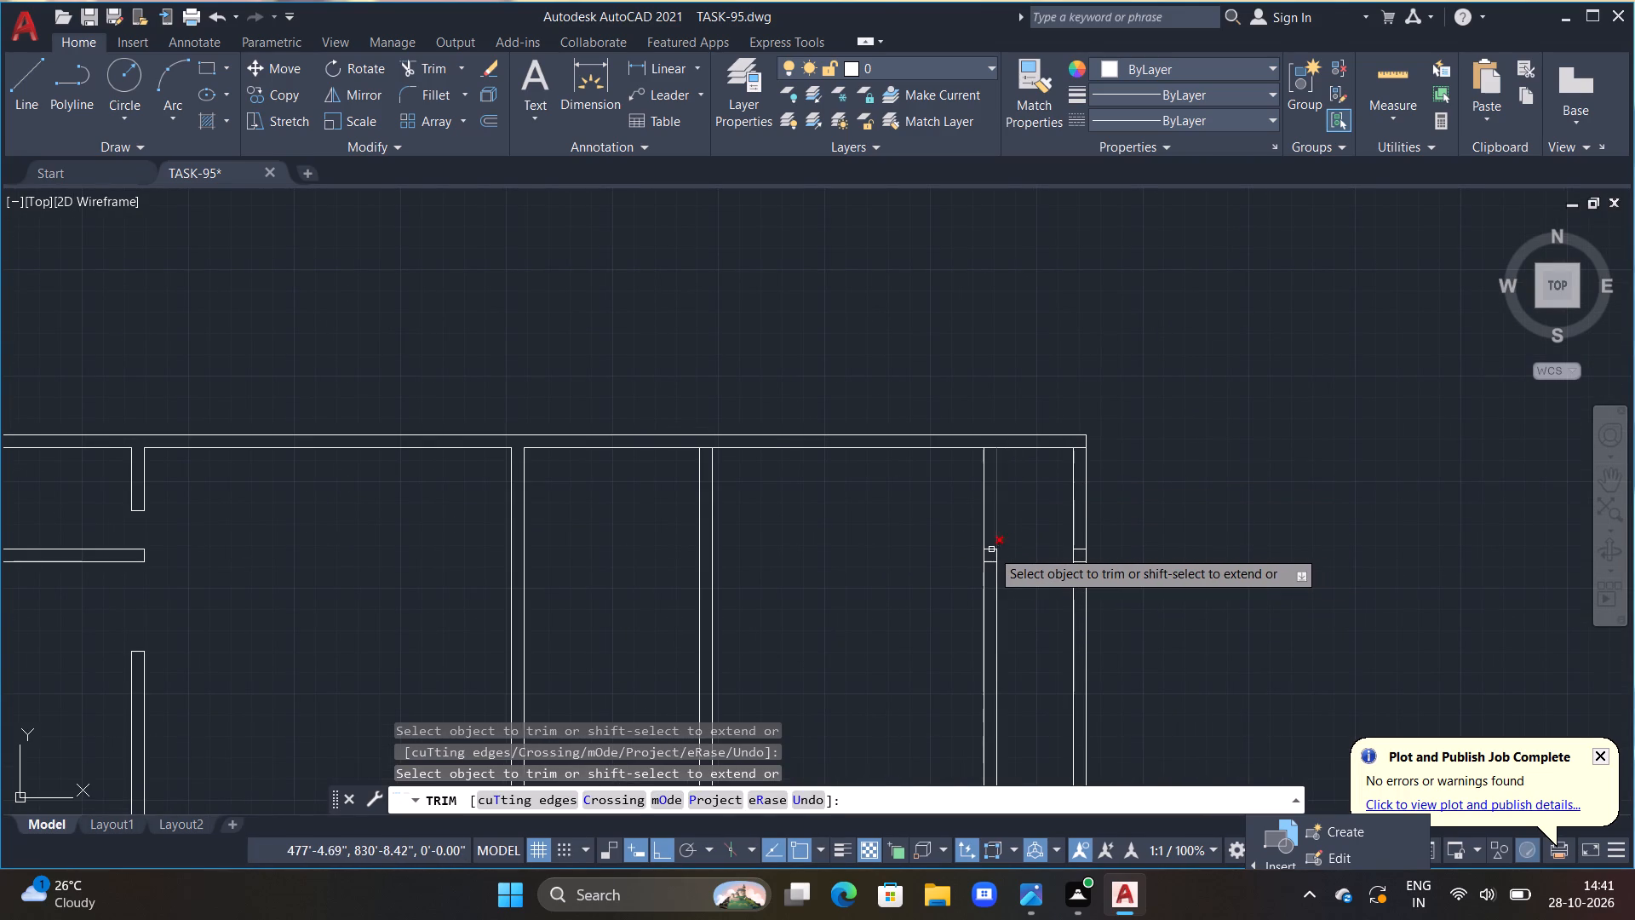
click(990, 549)
click(990, 560)
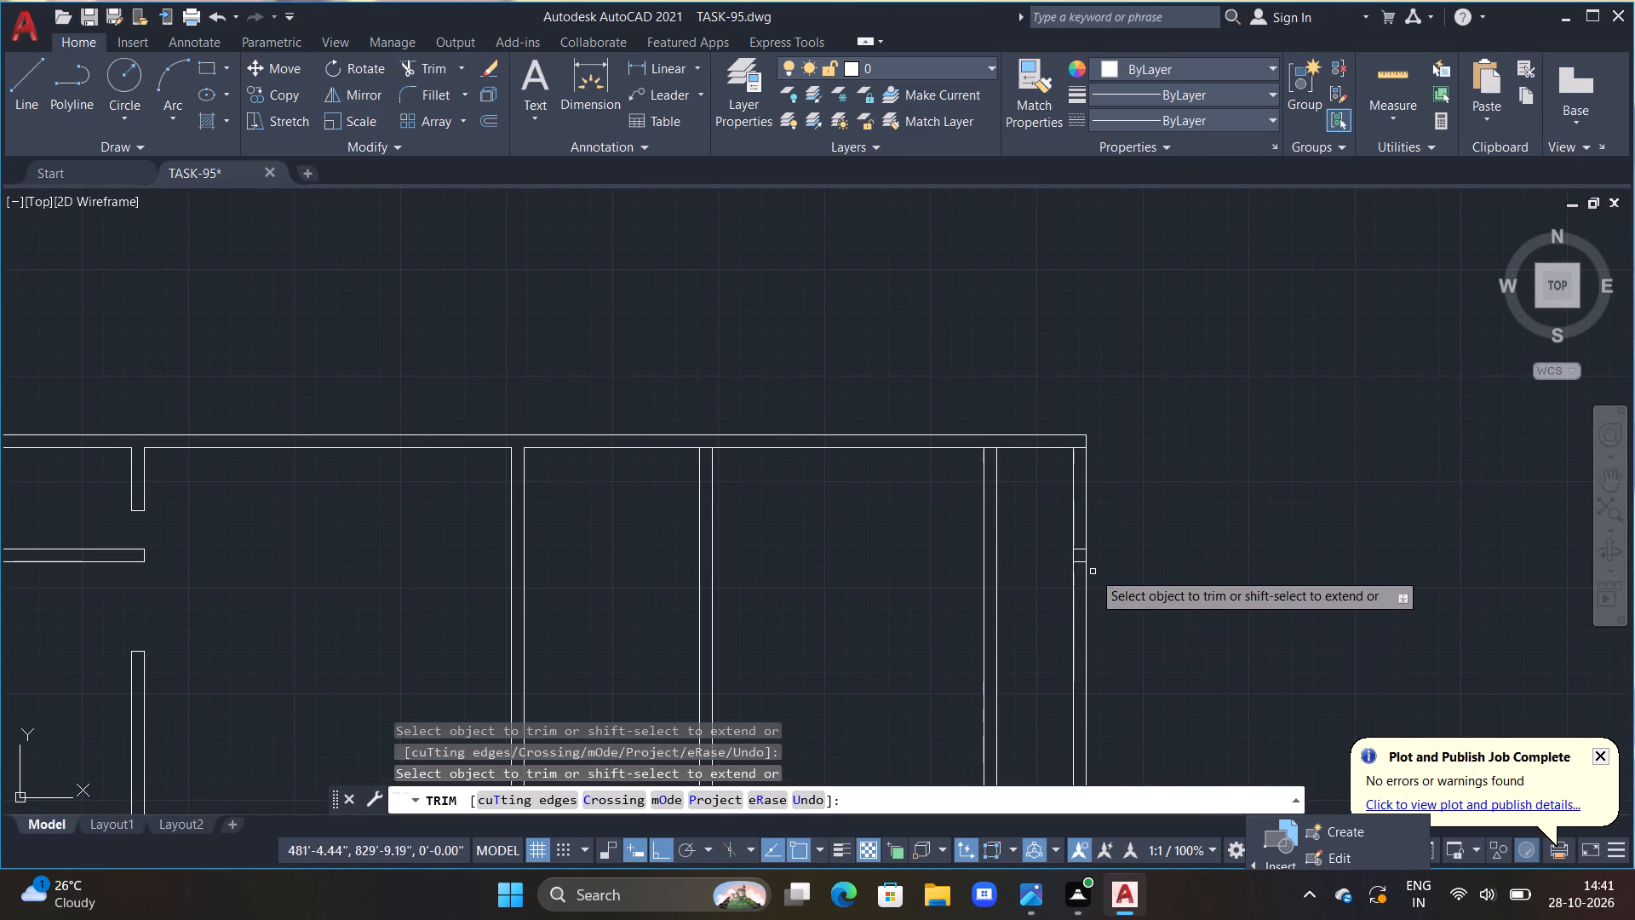
click(1081, 563)
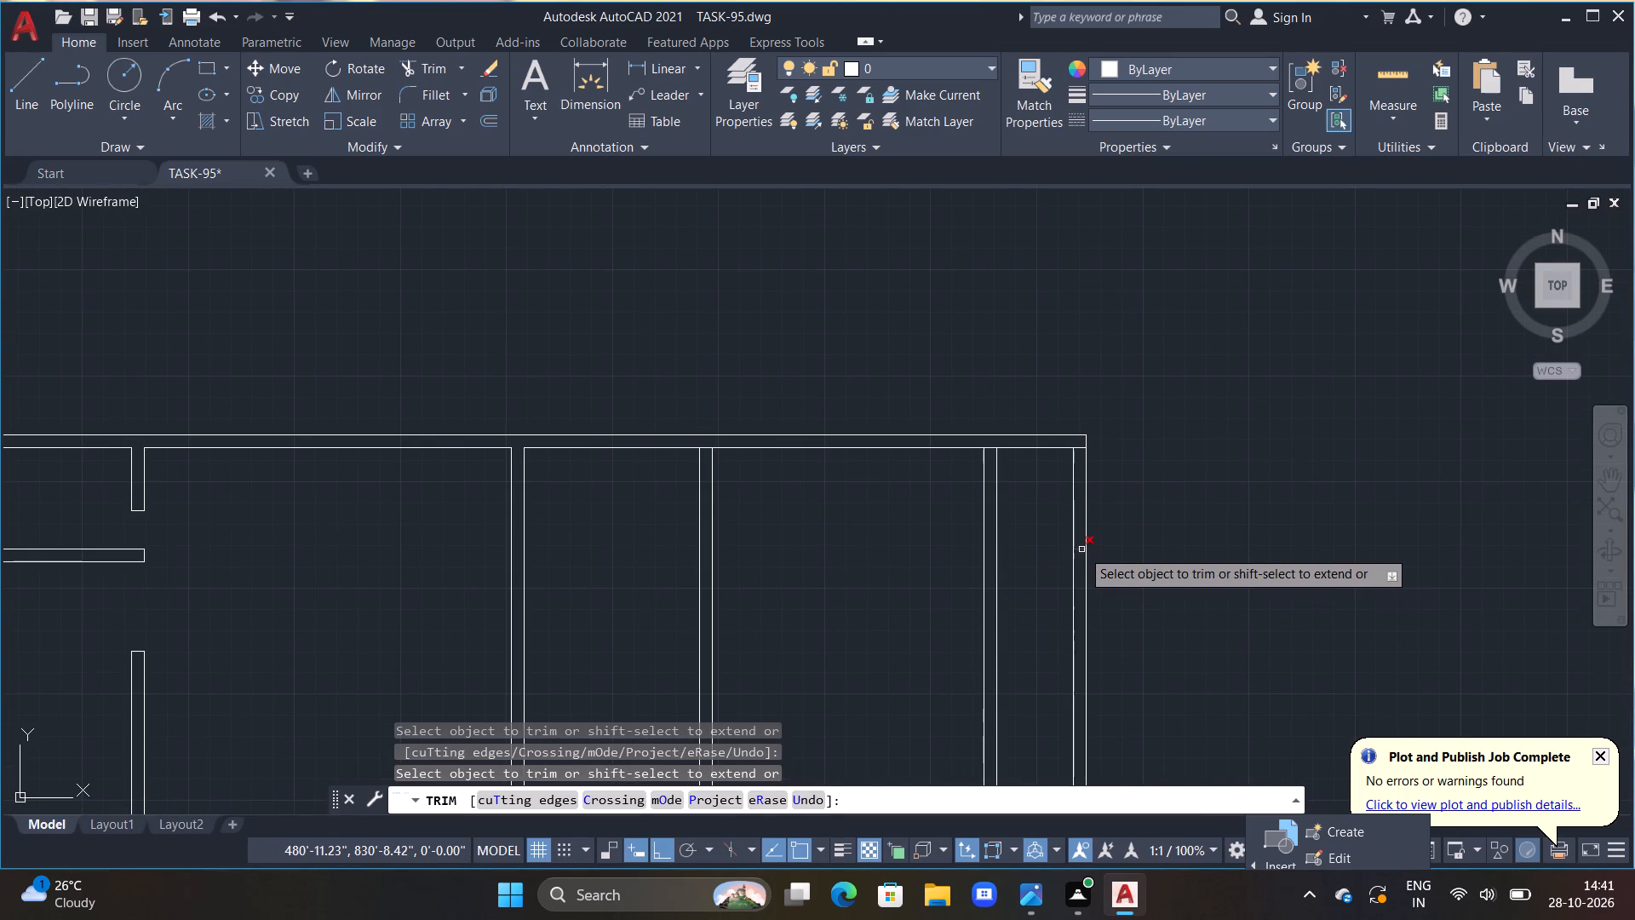
click(1081, 549)
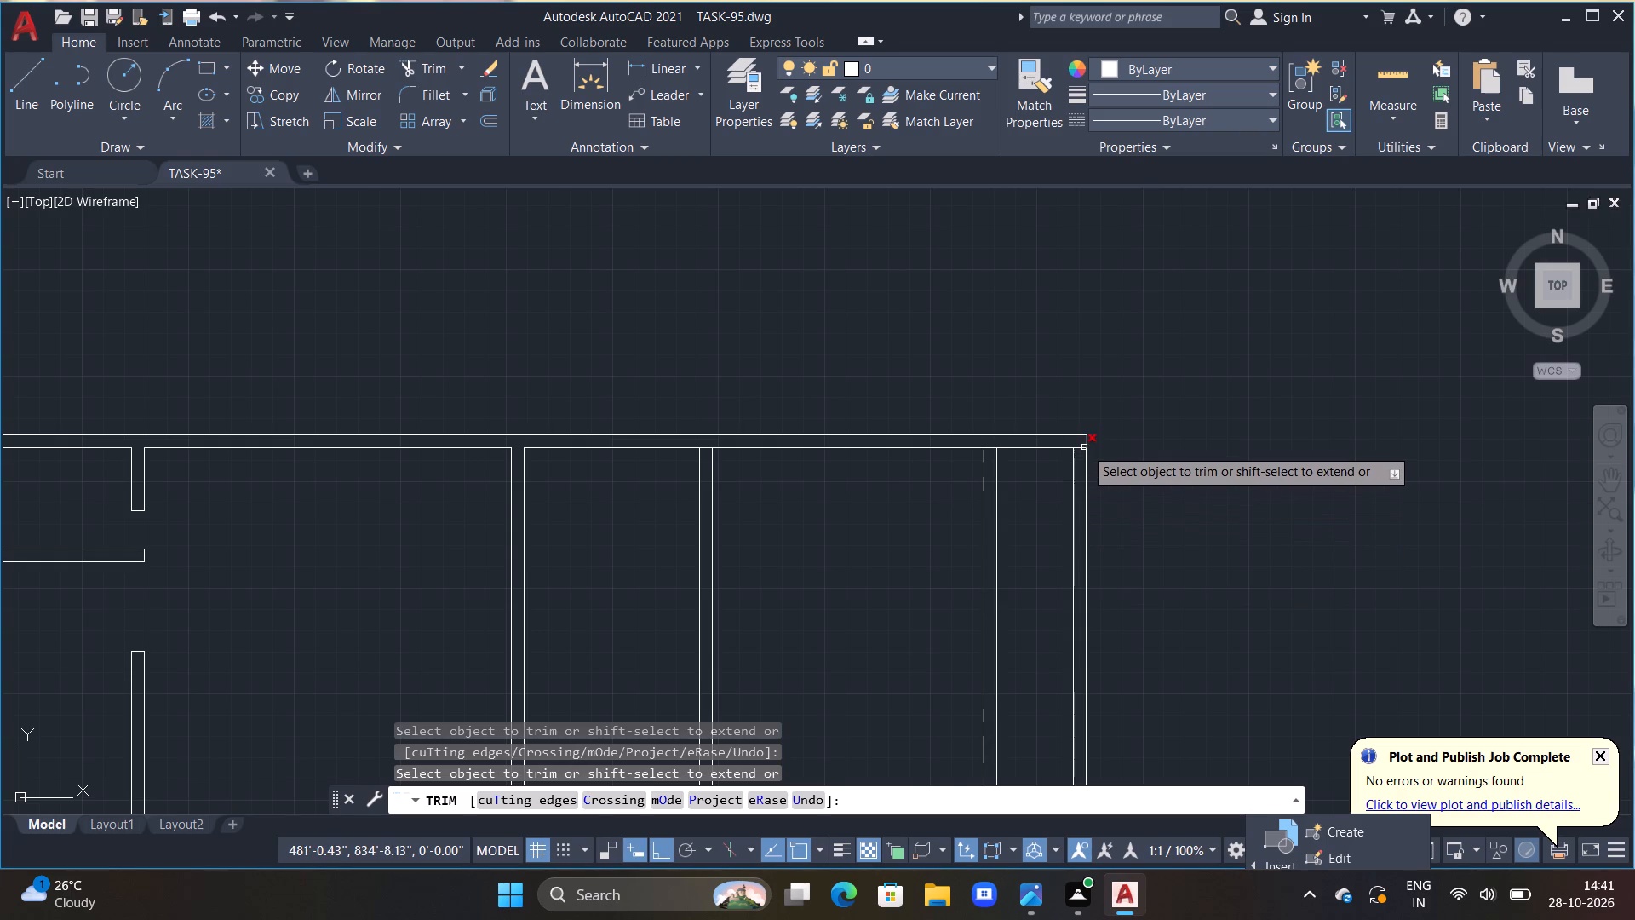
Trim the top wall's inner line where it overruns into the right outer wall at the top-right corner.
click(1082, 447)
key(ctrl+z)
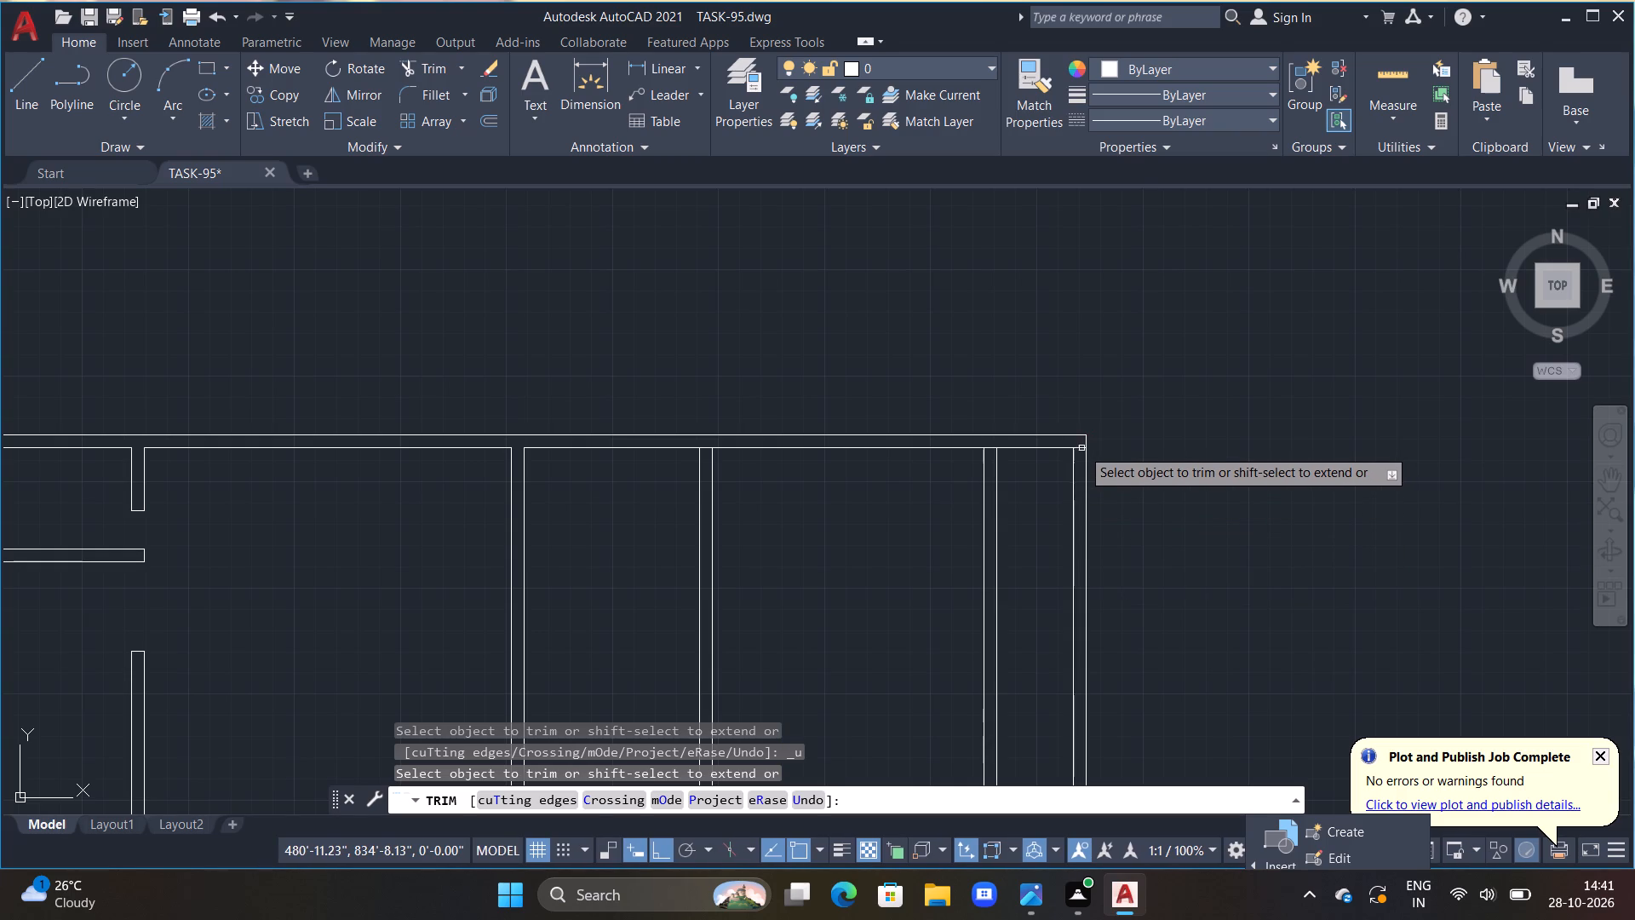
click(1081, 448)
middle_click(1030, 486)
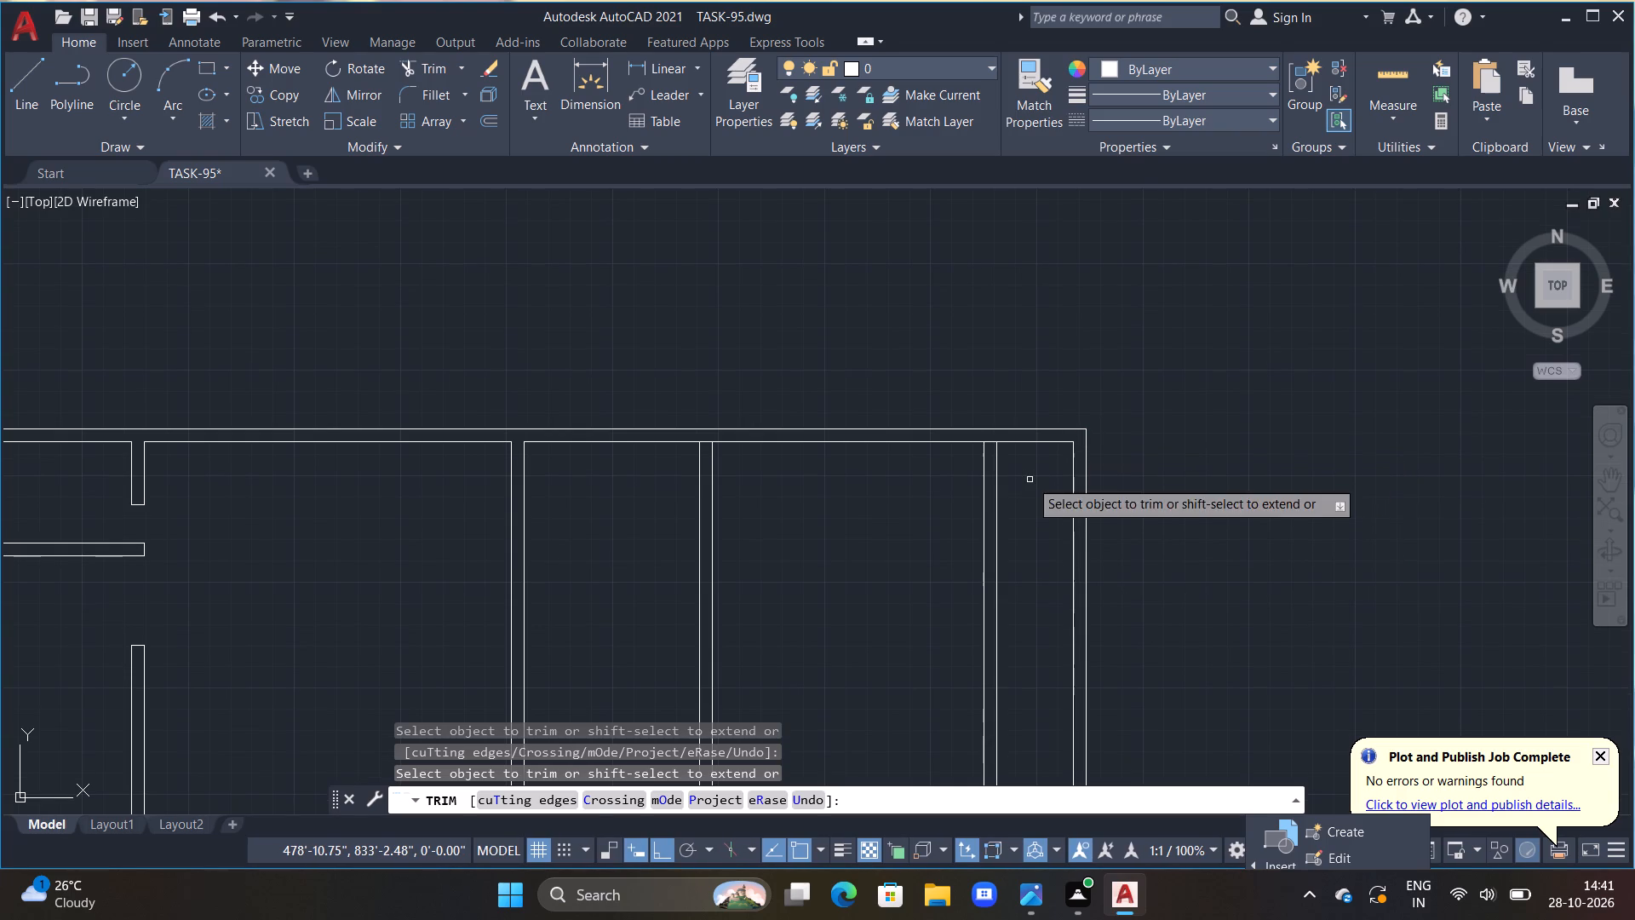
Extend the right line of the rightmost vertical partition up to the top wall's outer line.
key(Escape)
text(EX)
key(space)
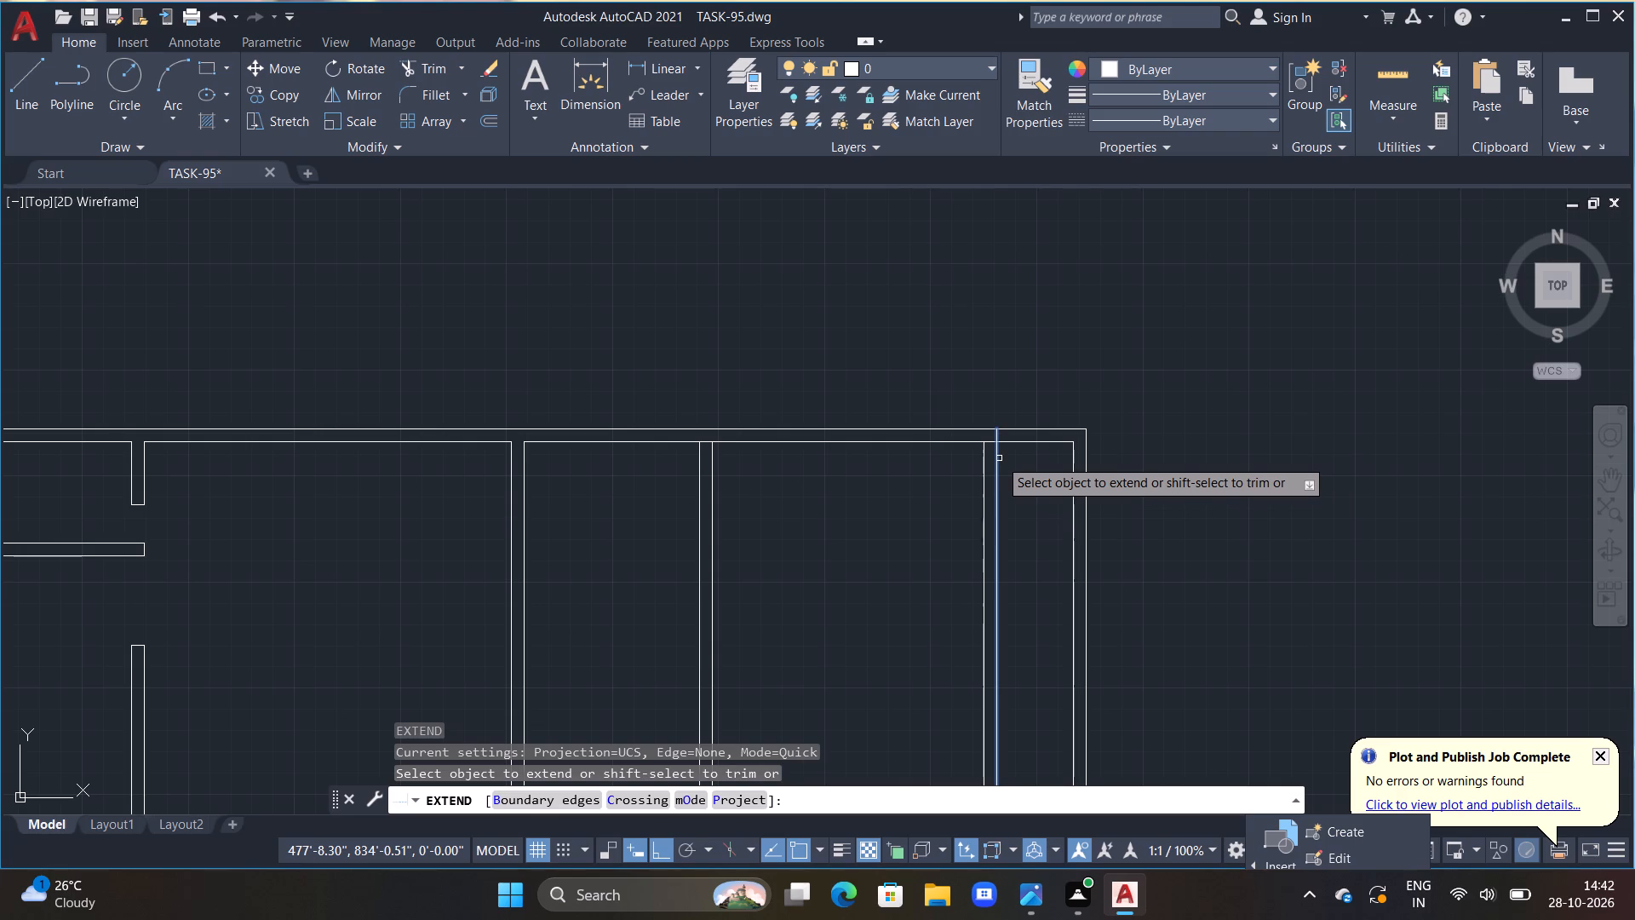
click(999, 458)
key(Escape)
scroll(1003, 485, down, 3)
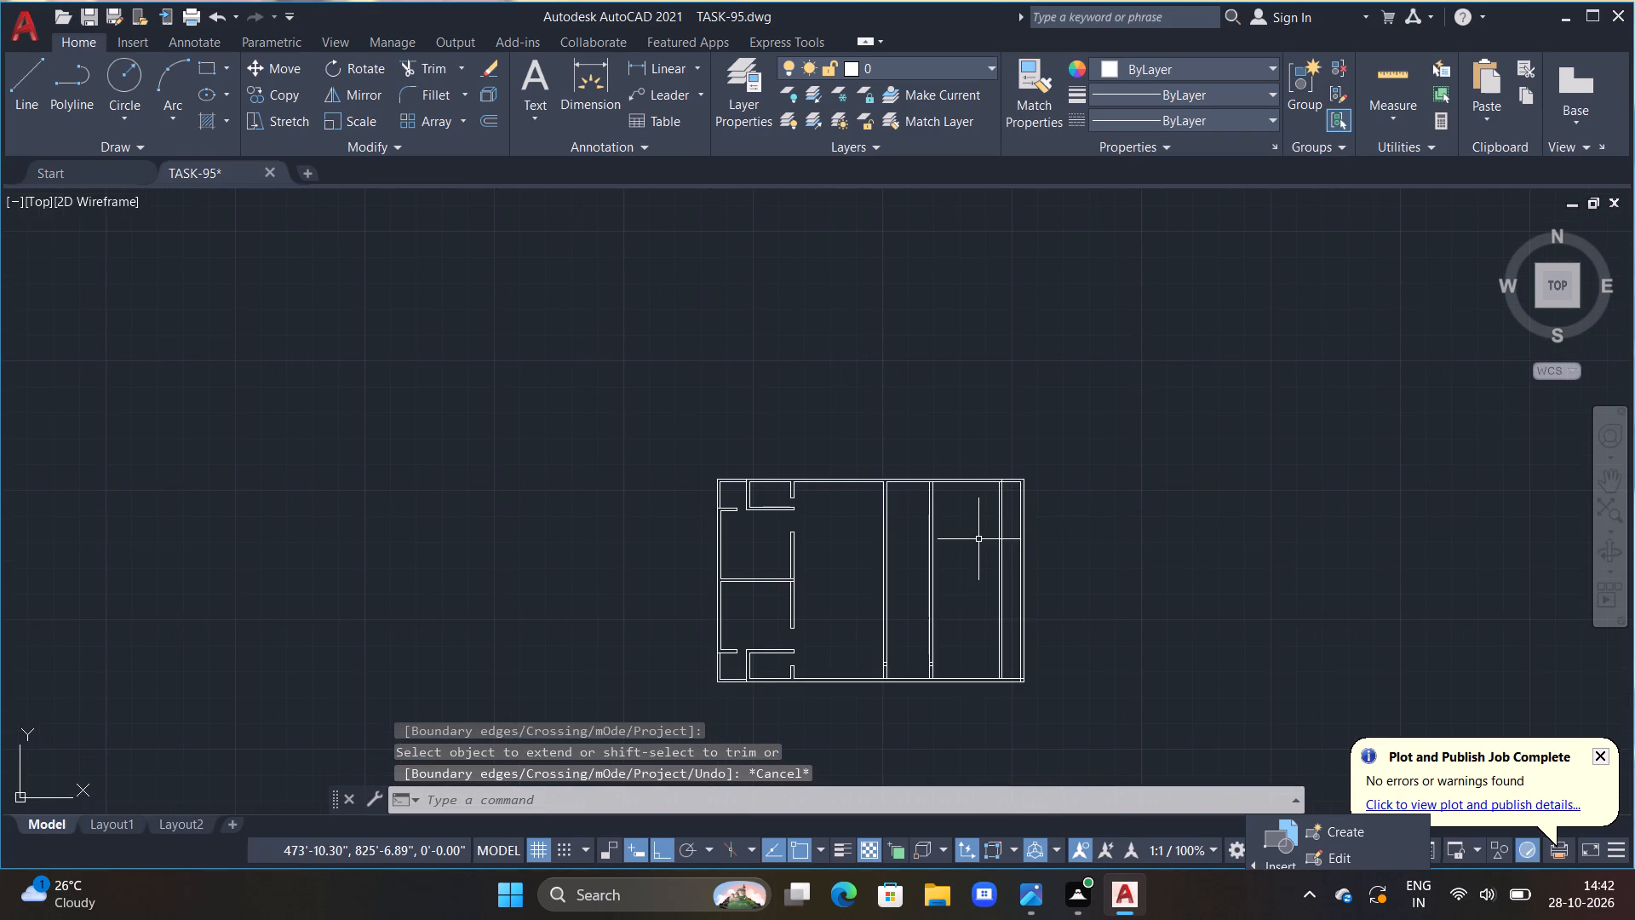
middle_drag(978, 539, 991, 514)
key(Escape)
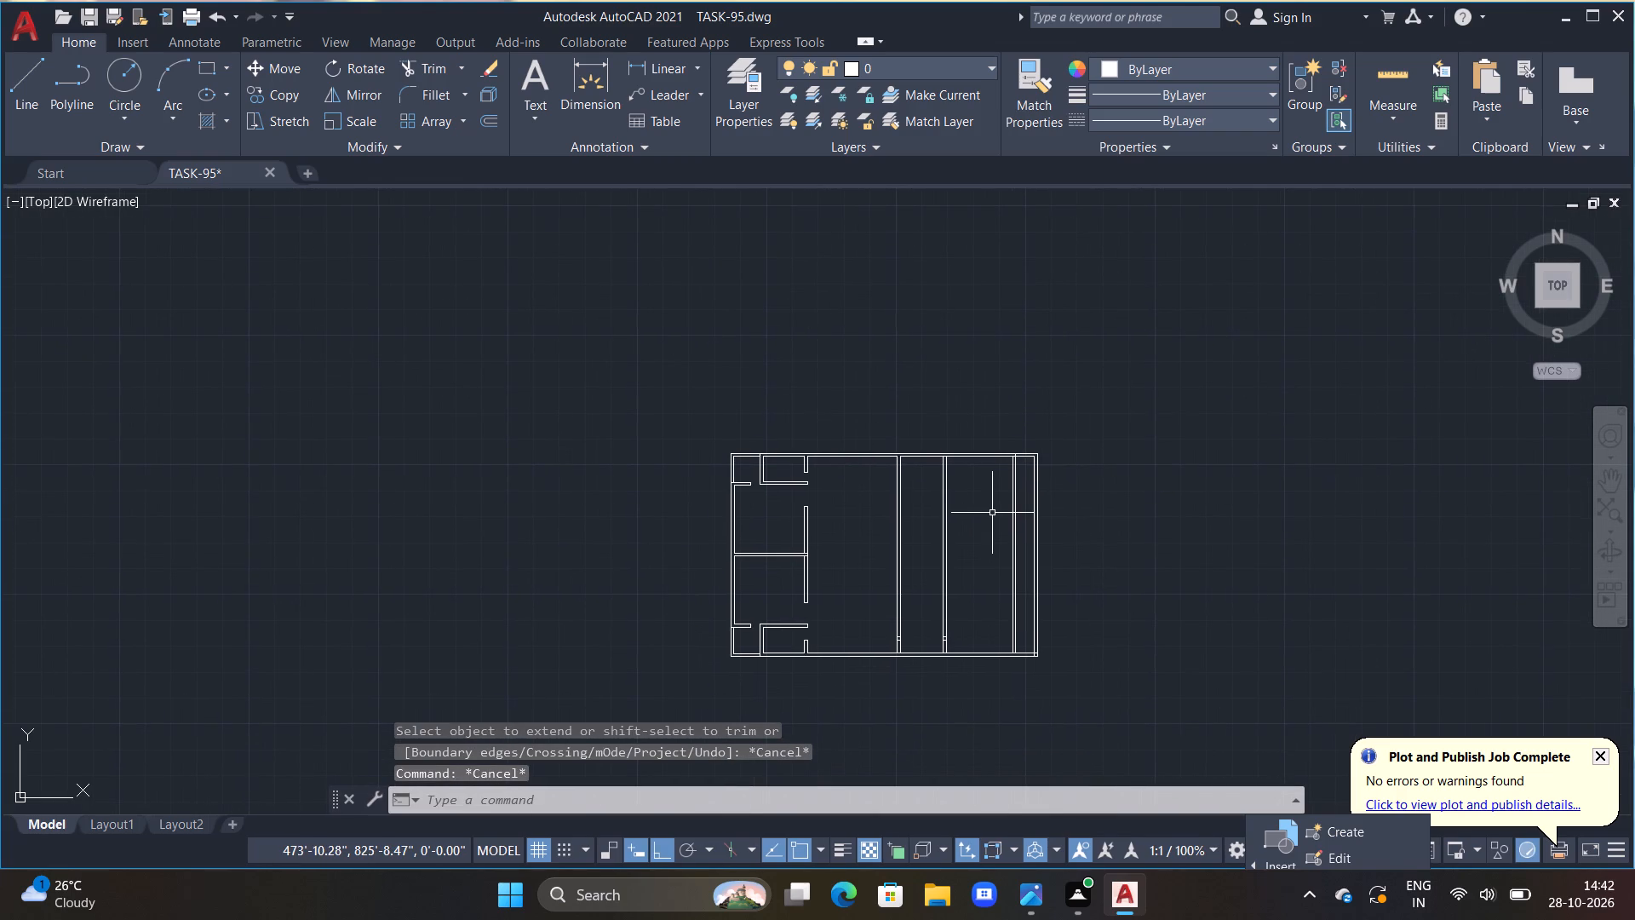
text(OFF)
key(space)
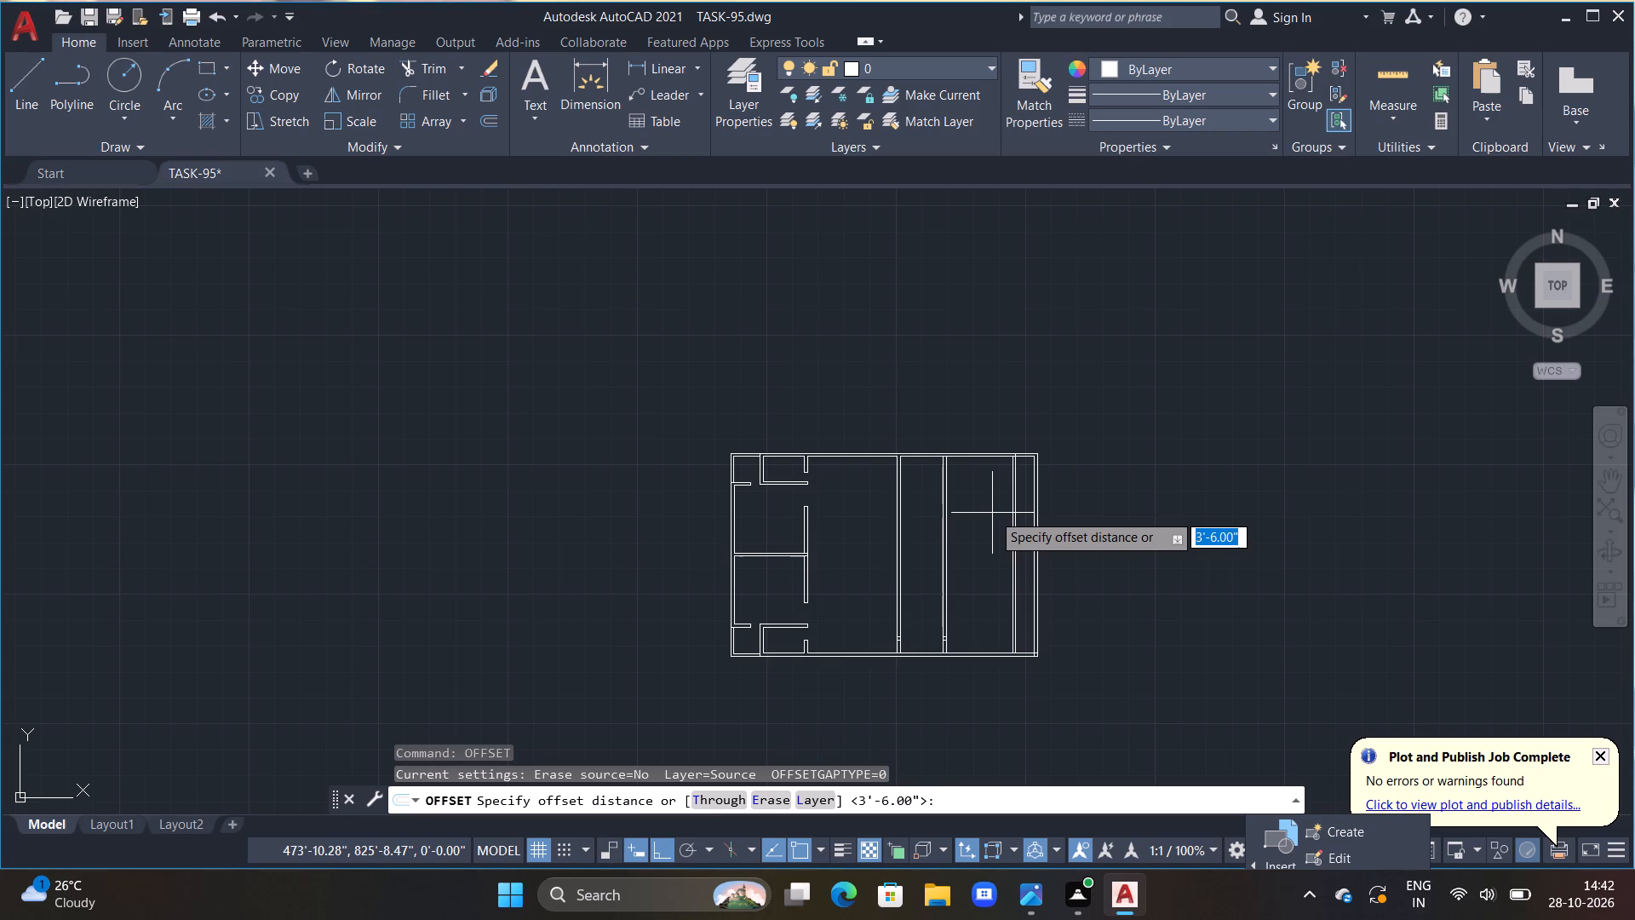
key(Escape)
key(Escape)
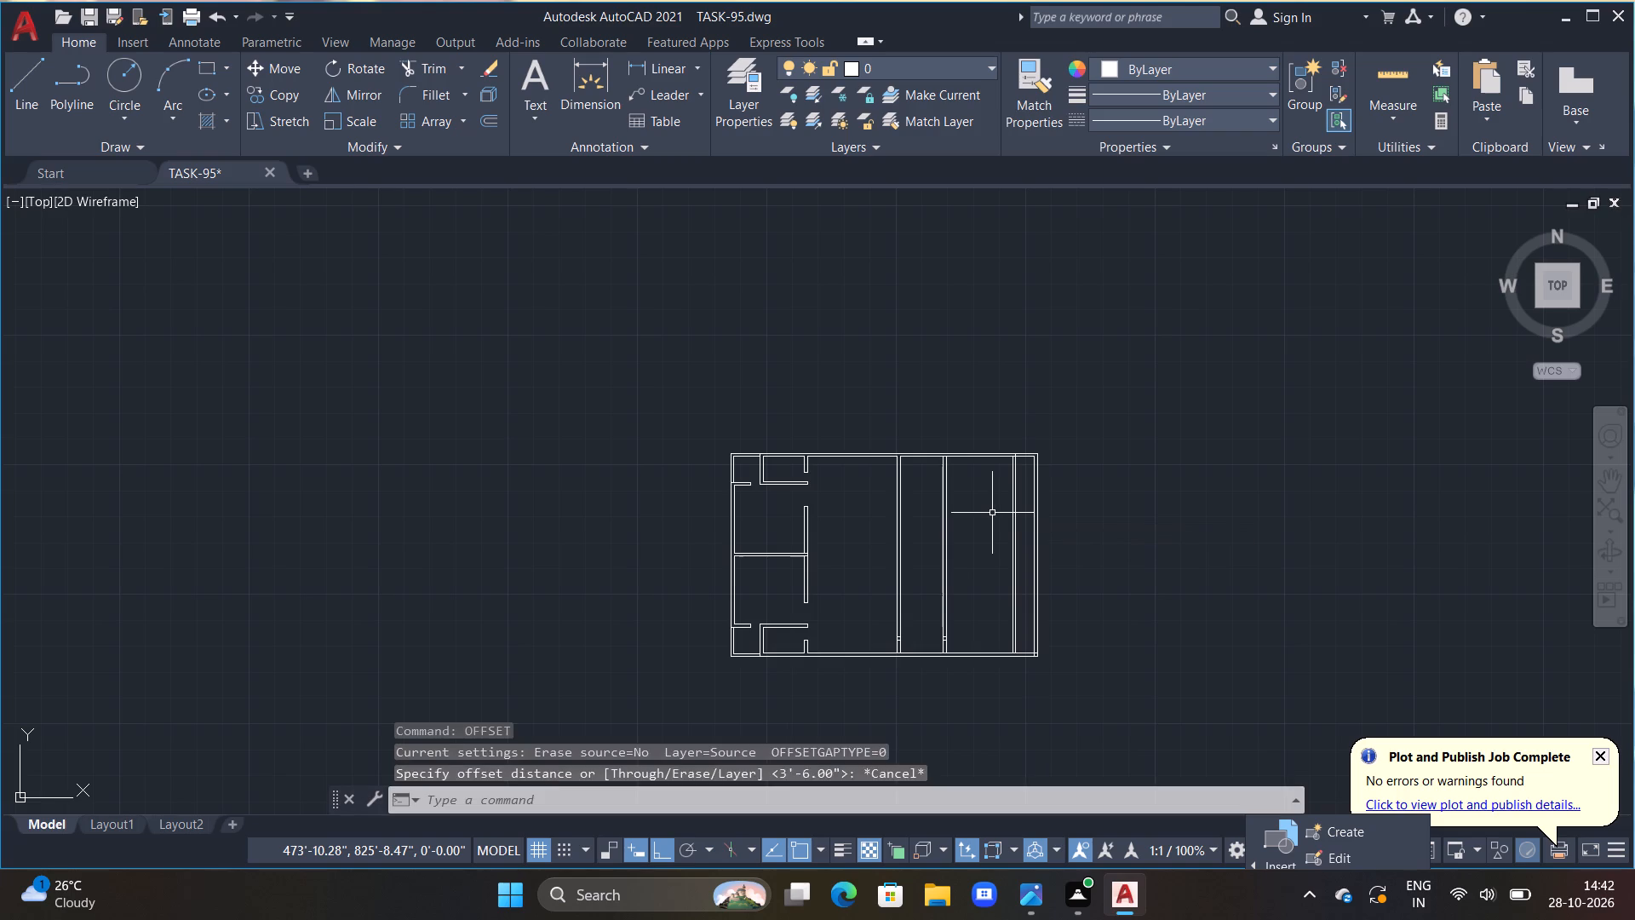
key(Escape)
Check the clear distance between the middle and rightmost vertical partitions along the top wall's inner line.
scroll(994, 486, down, 2)
scroll(990, 472, up, 4)
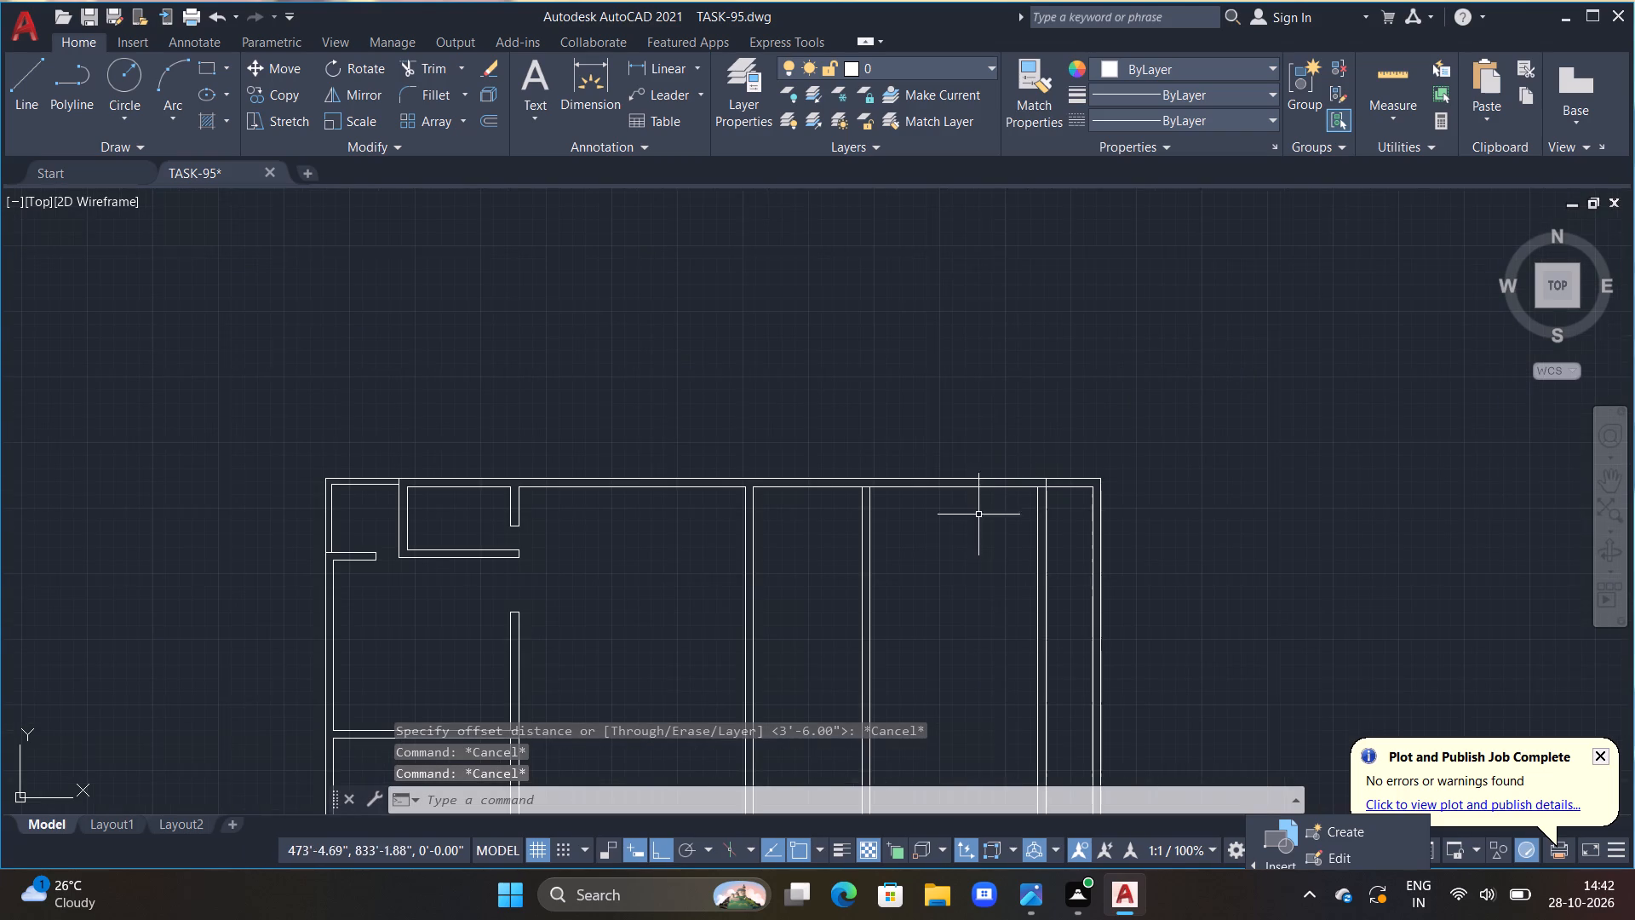
middle_drag(949, 549, 783, 480)
scroll(775, 477, up, 1)
click(598, 73)
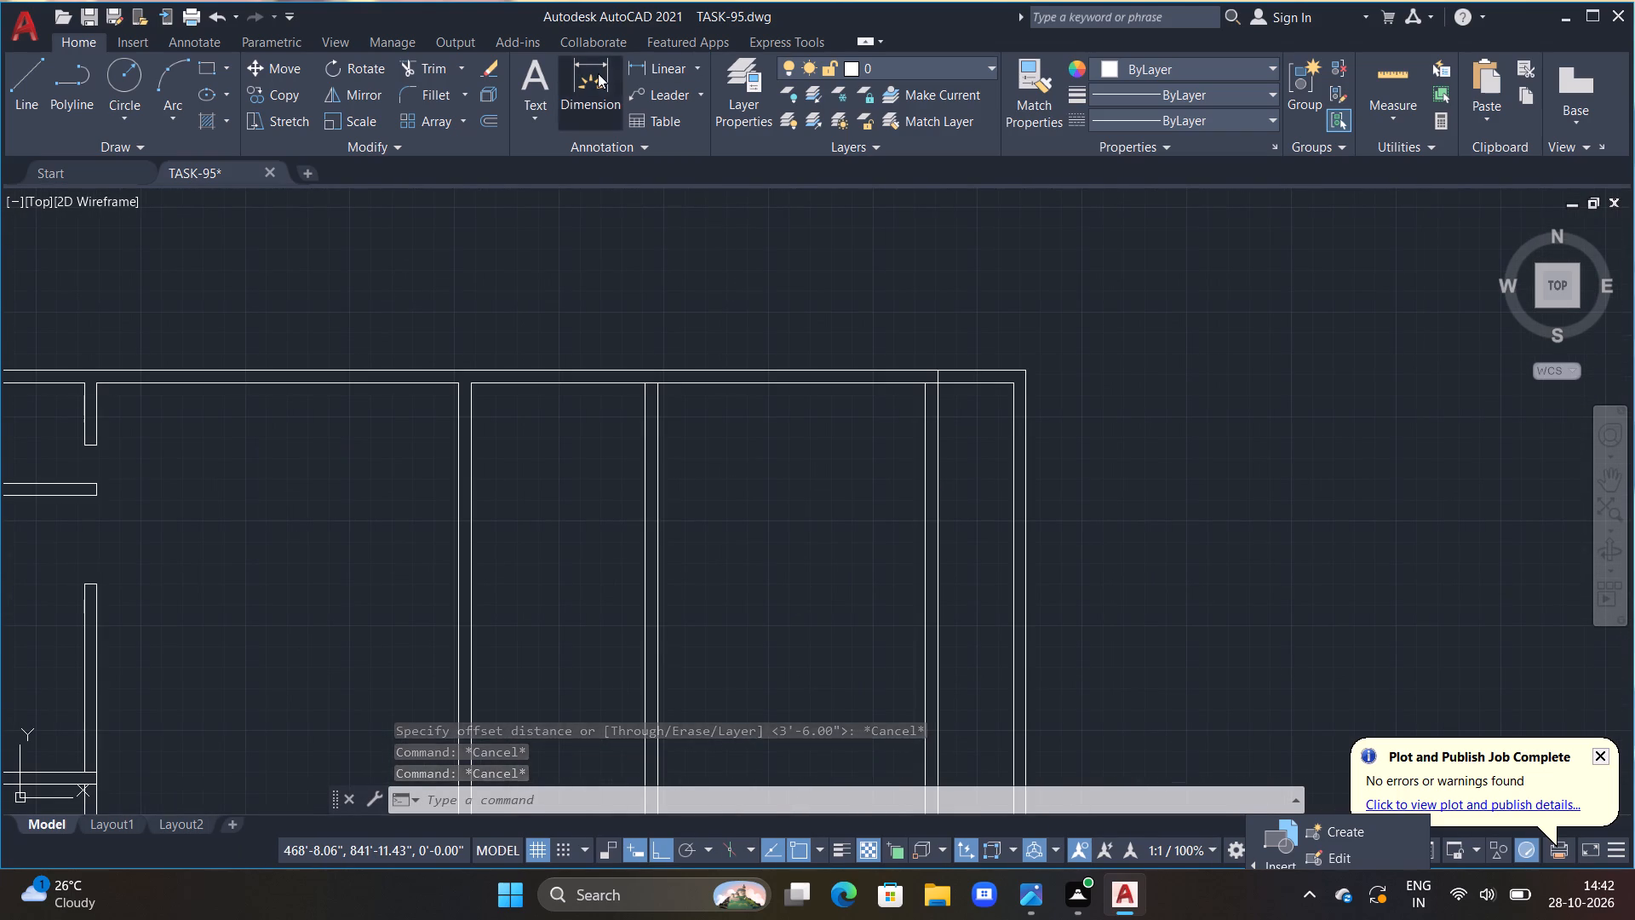
click(656, 380)
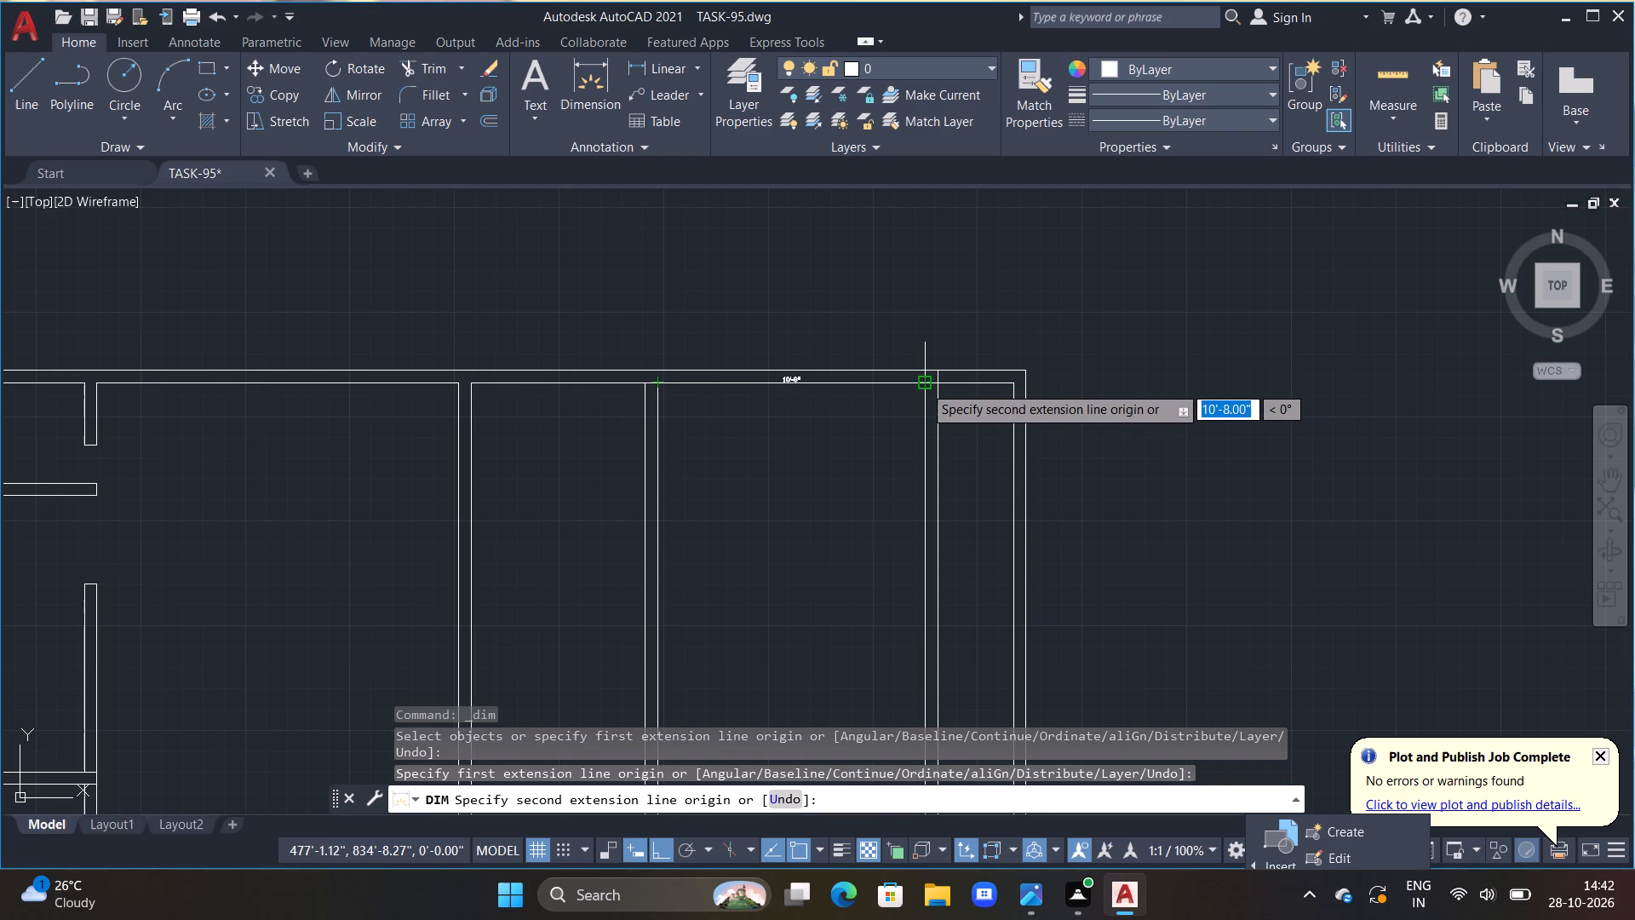
key(Escape)
key(Escape)
key(Escape)
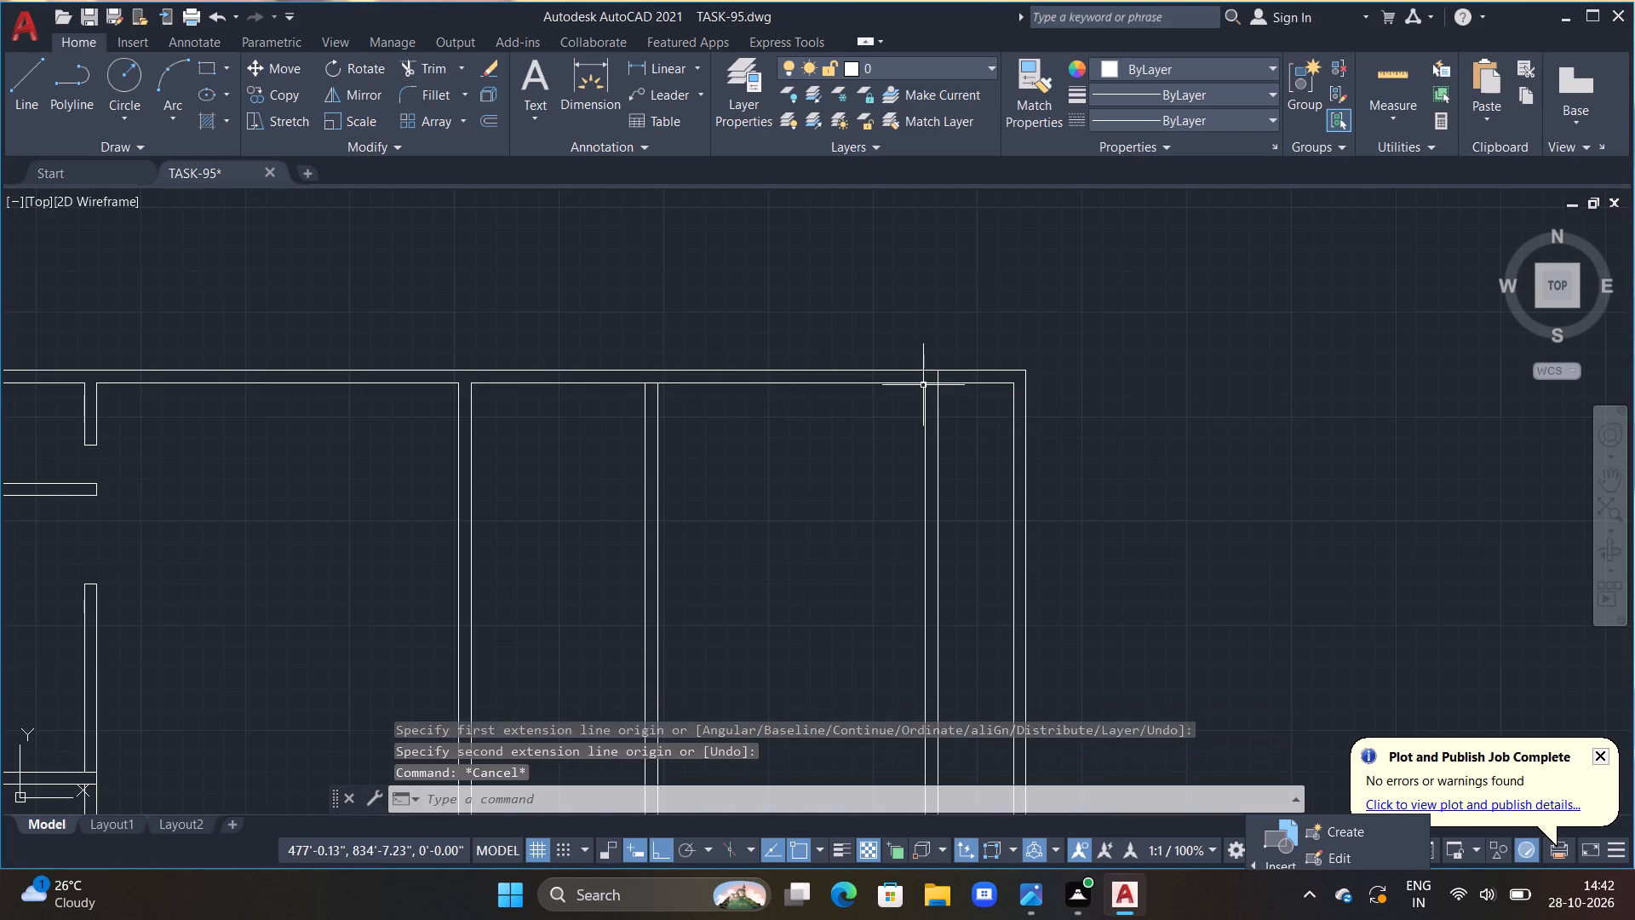
key(Escape)
Offset the top wall's inner line 11' downward on the right side, and offset that new line 6" below for wall thickness.
text(OFF 11')
key(Return)
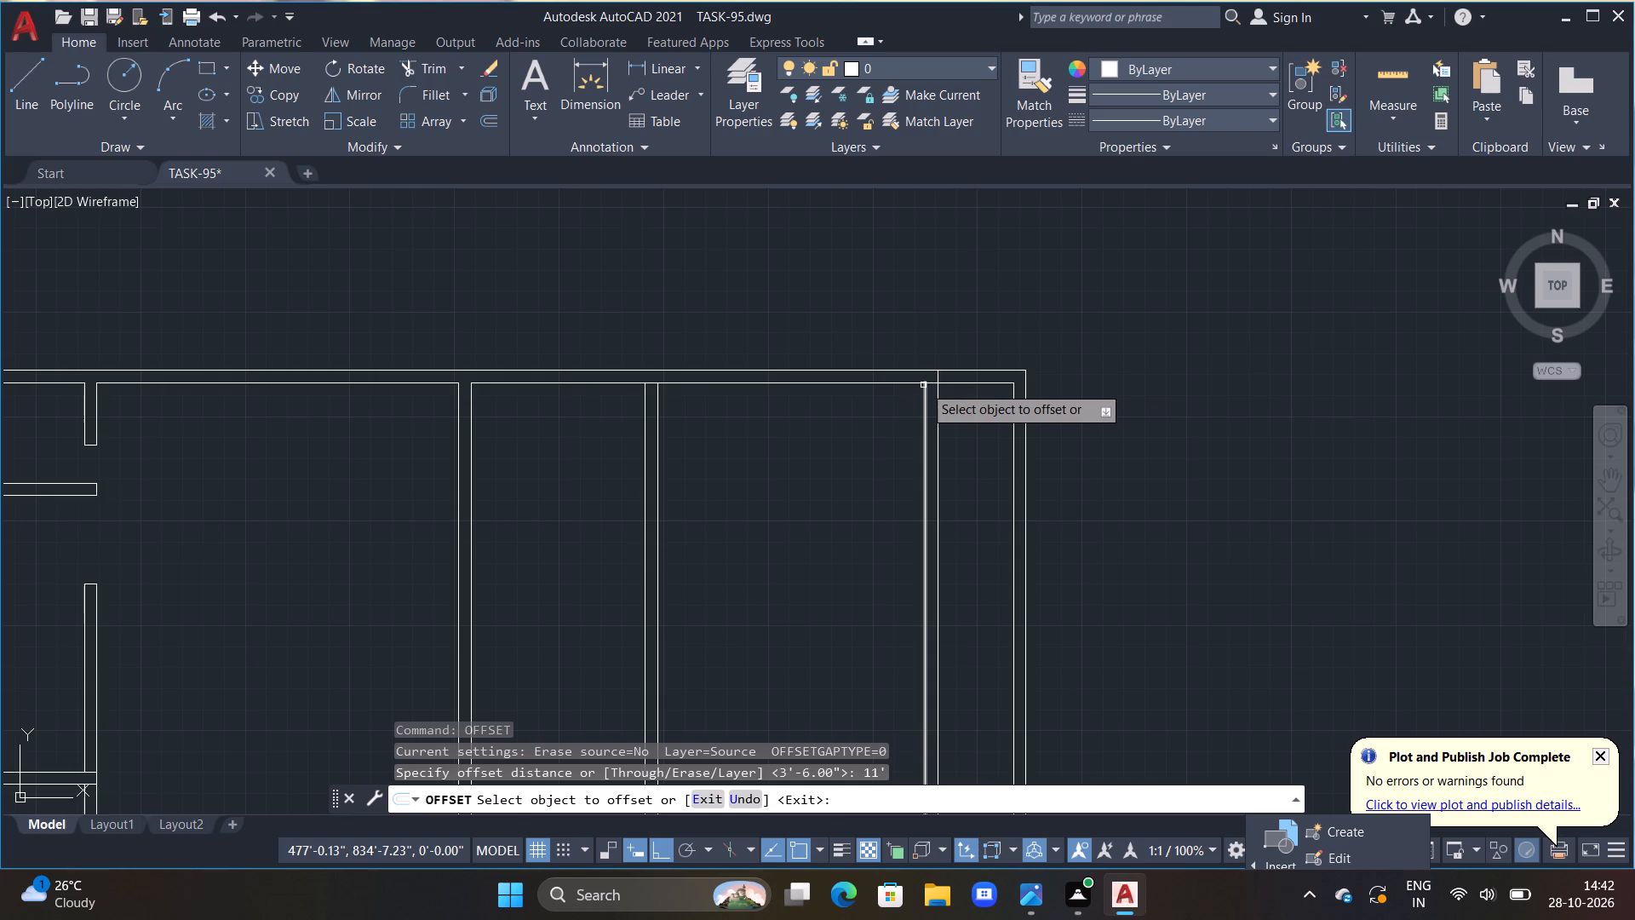
click(892, 382)
click(854, 546)
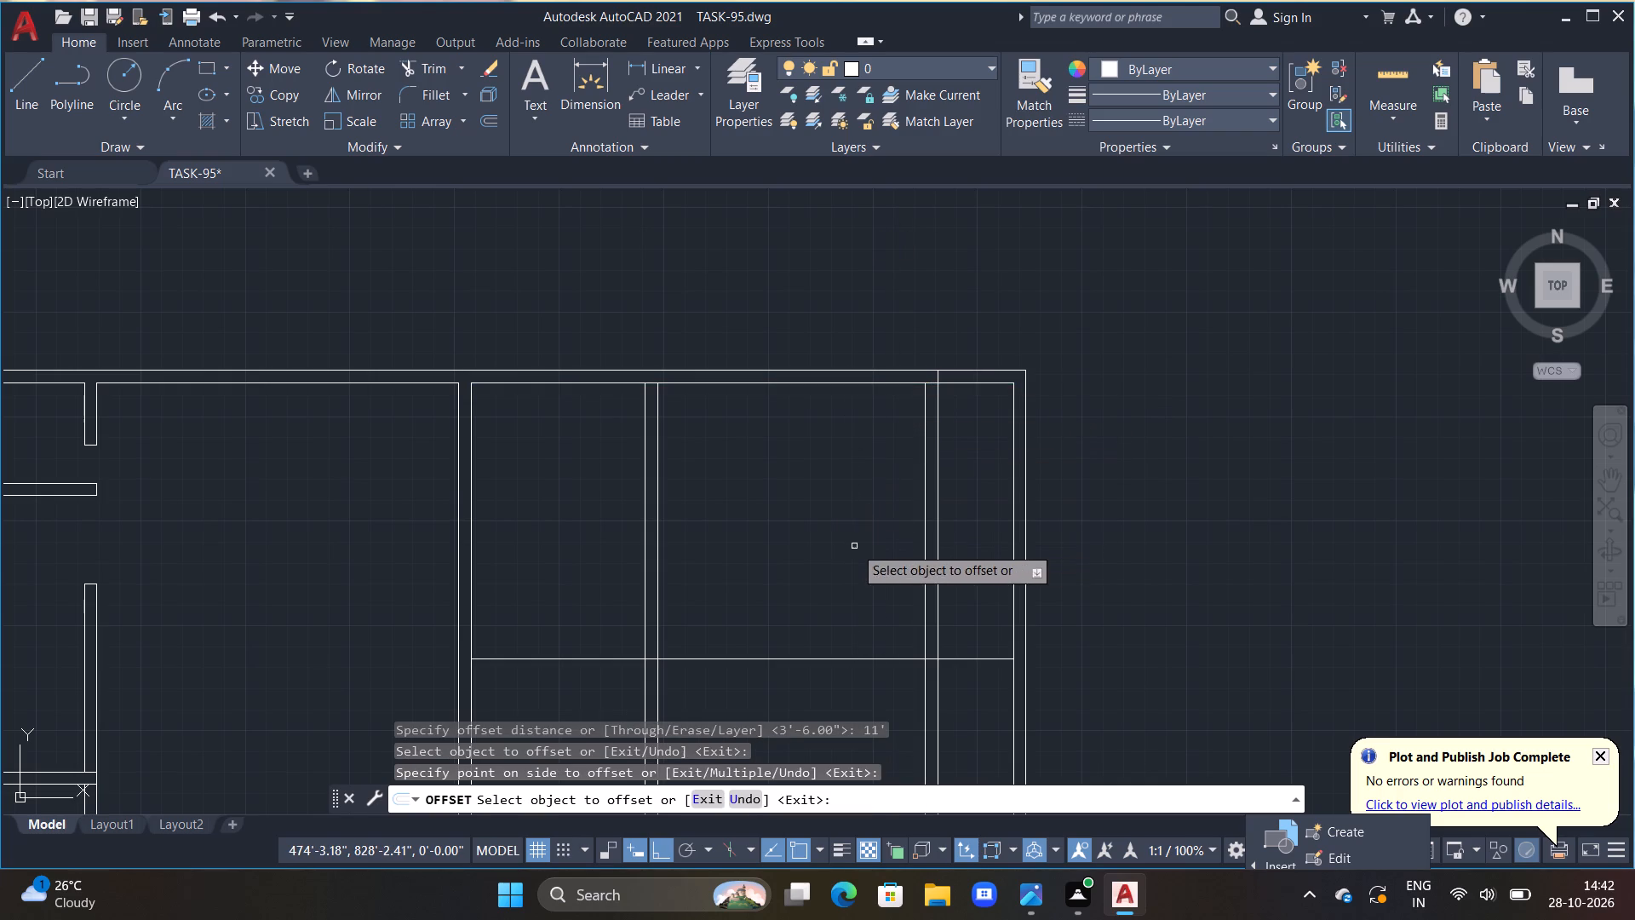
middle_drag(836, 628, 853, 467)
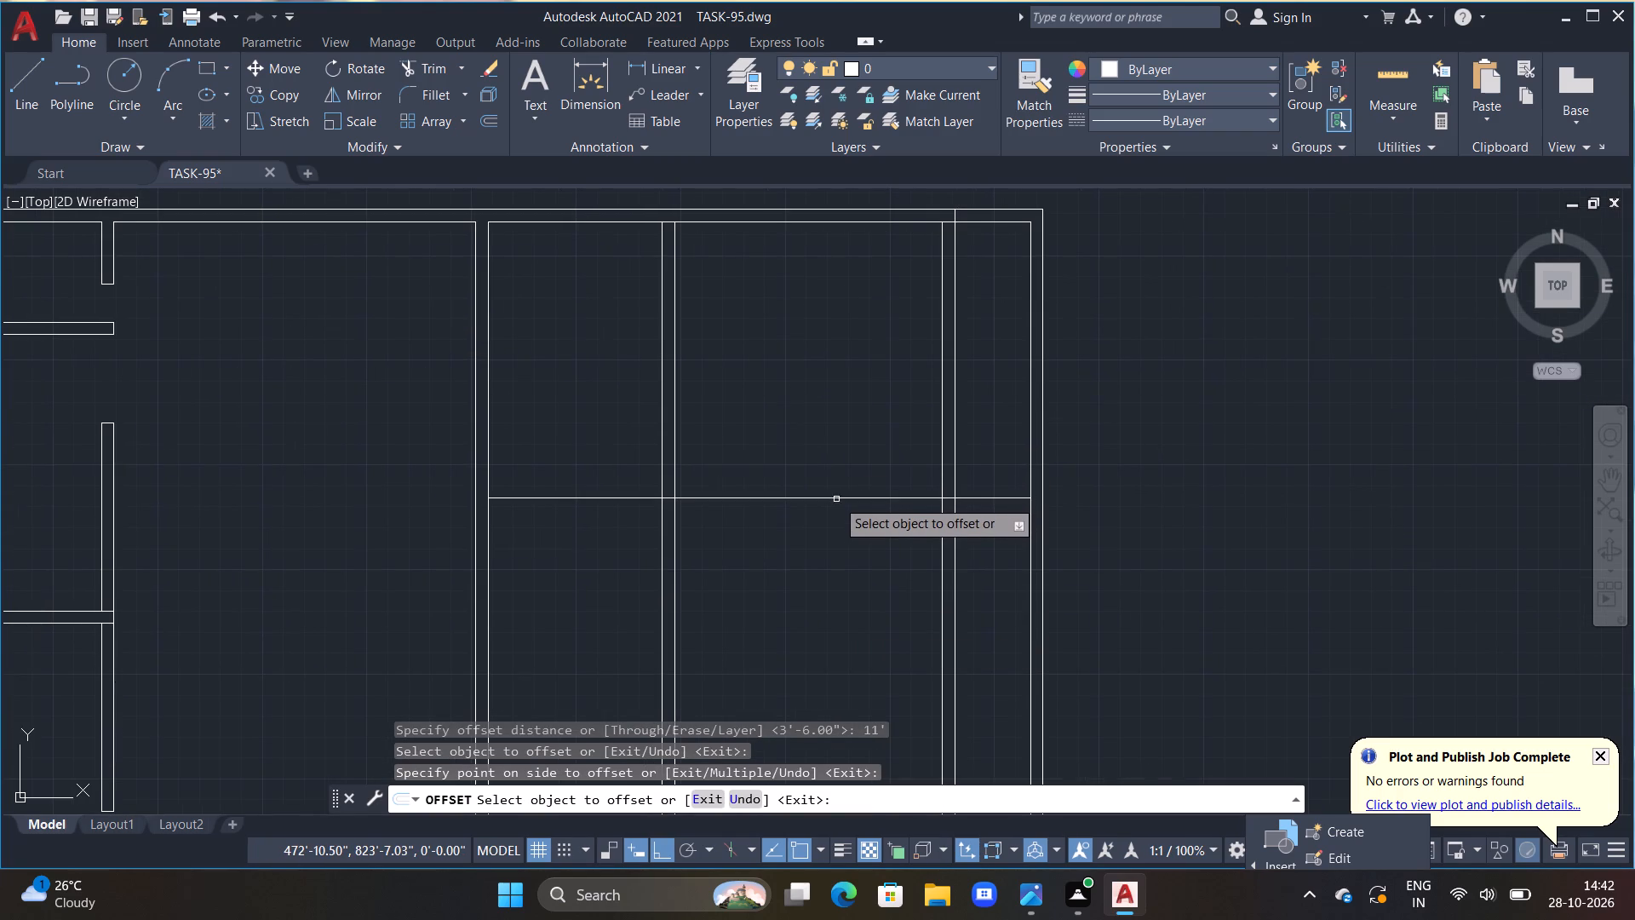
drag(836, 496, 835, 520)
text(6")
key(Return)
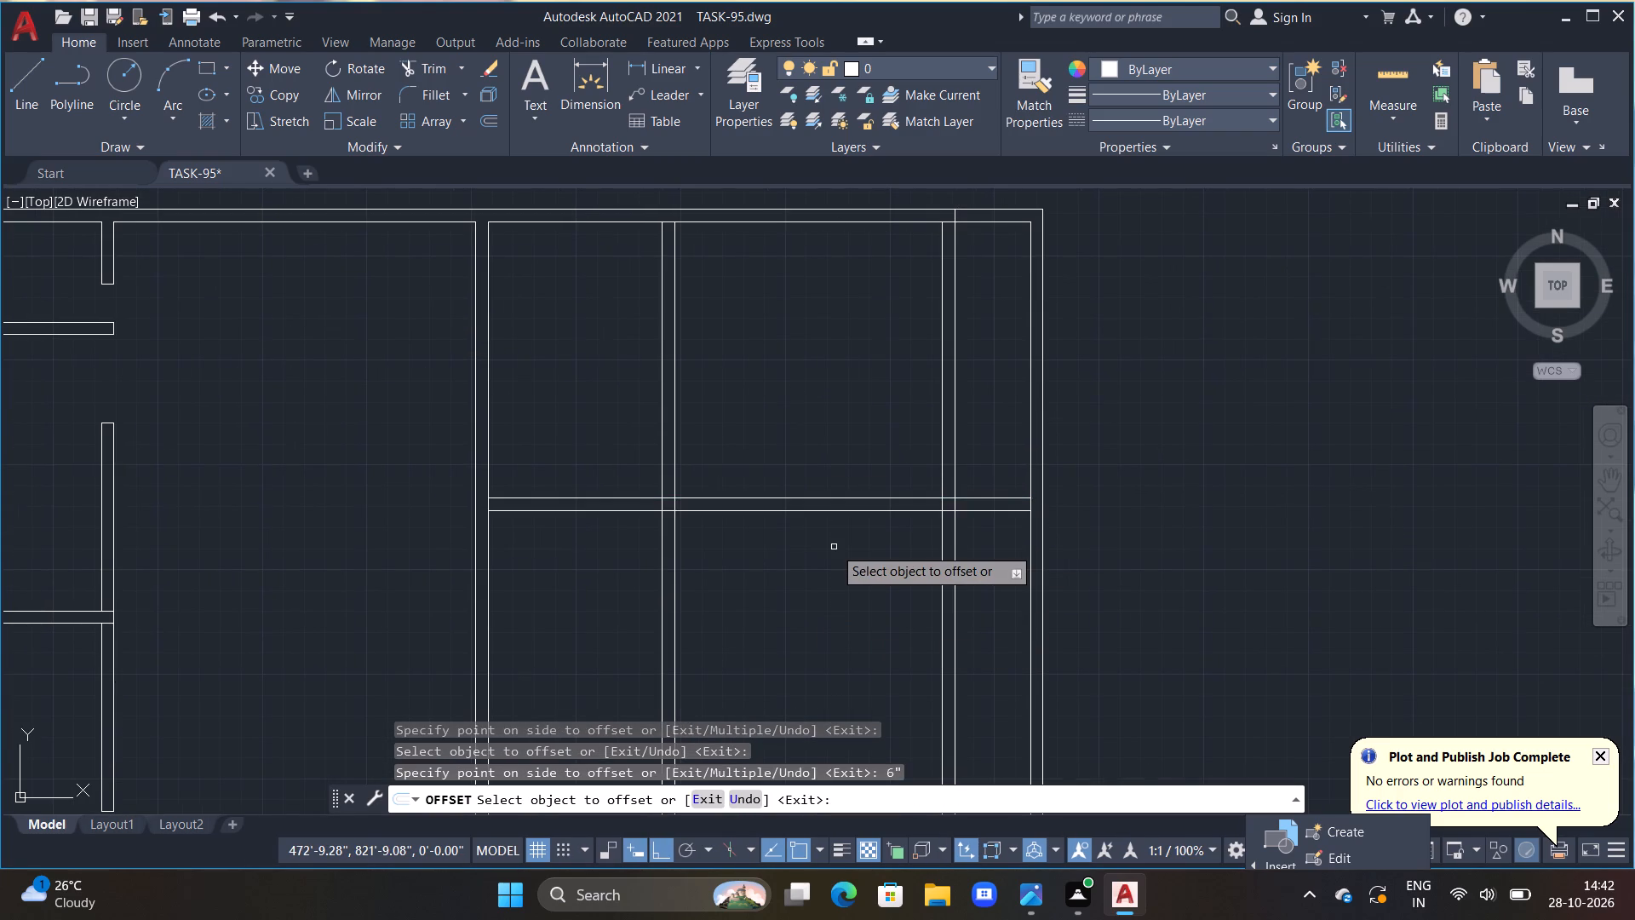
scroll(937, 566, down, 2)
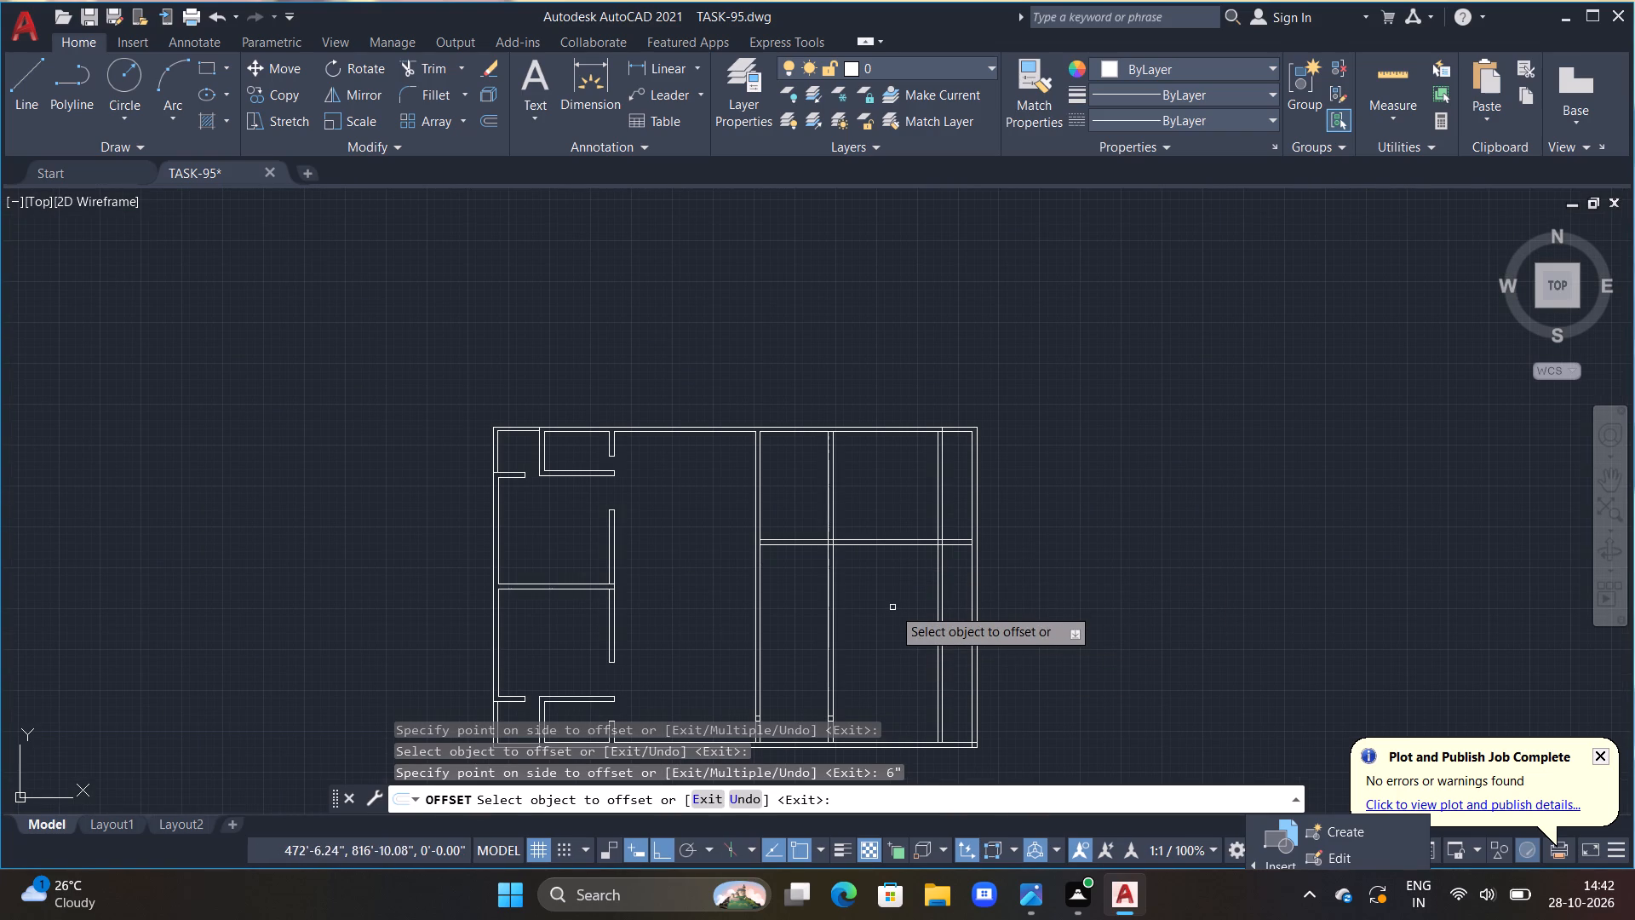
middle_drag(955, 574, 979, 575)
scroll(978, 575, up, 1)
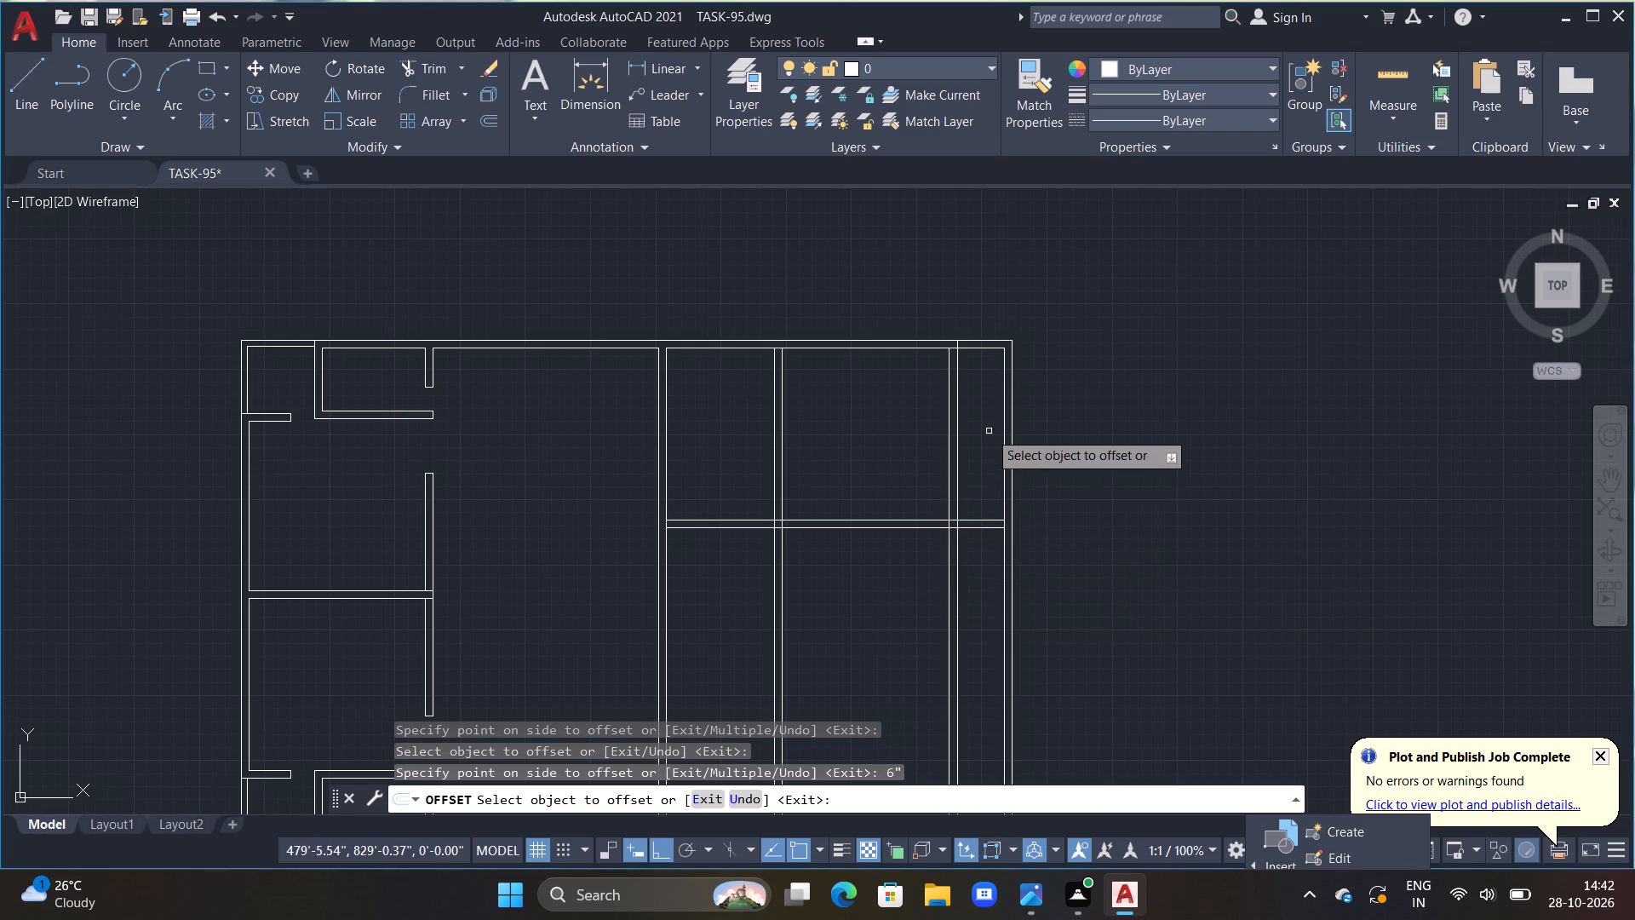
middle_drag(888, 574, 961, 539)
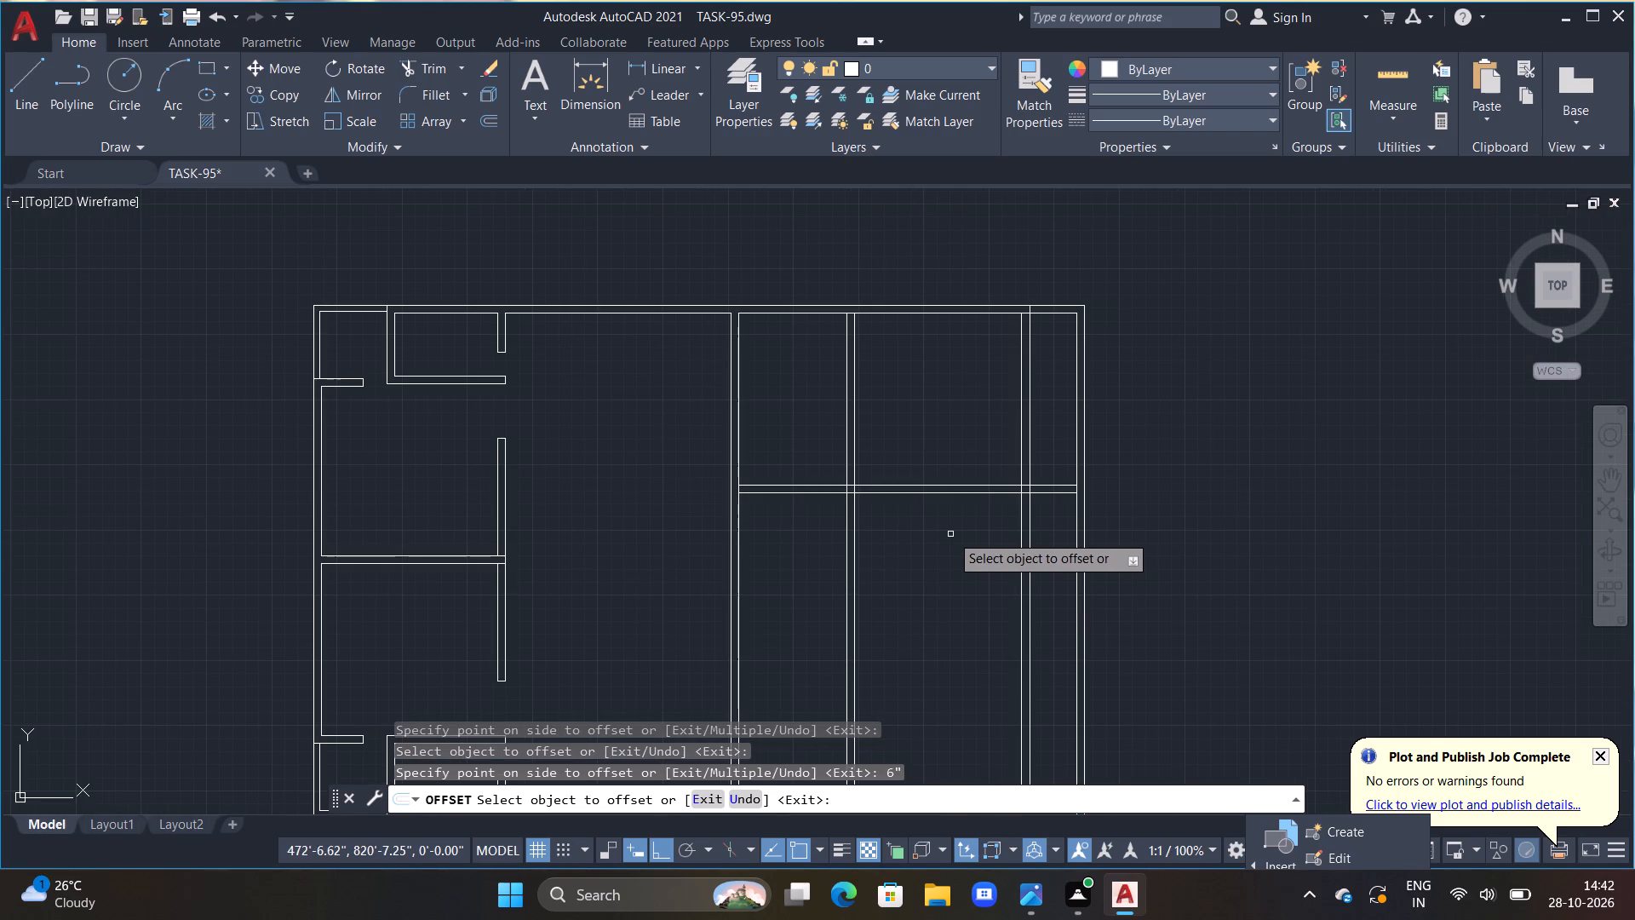
middle_drag(935, 549, 976, 563)
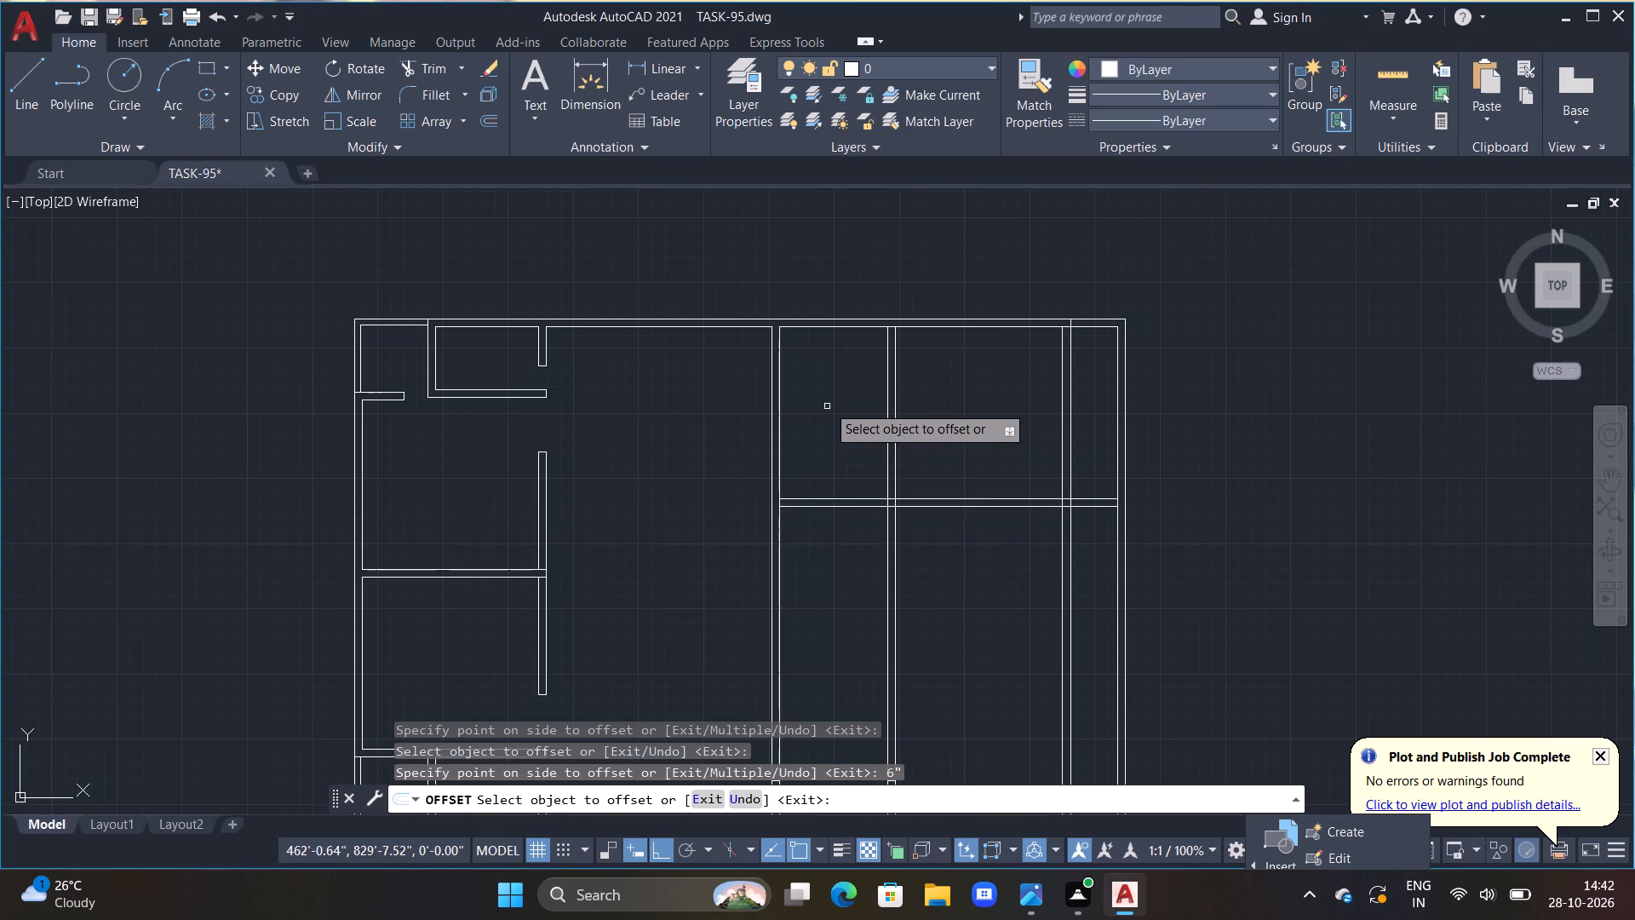
scroll(790, 518, up, 1)
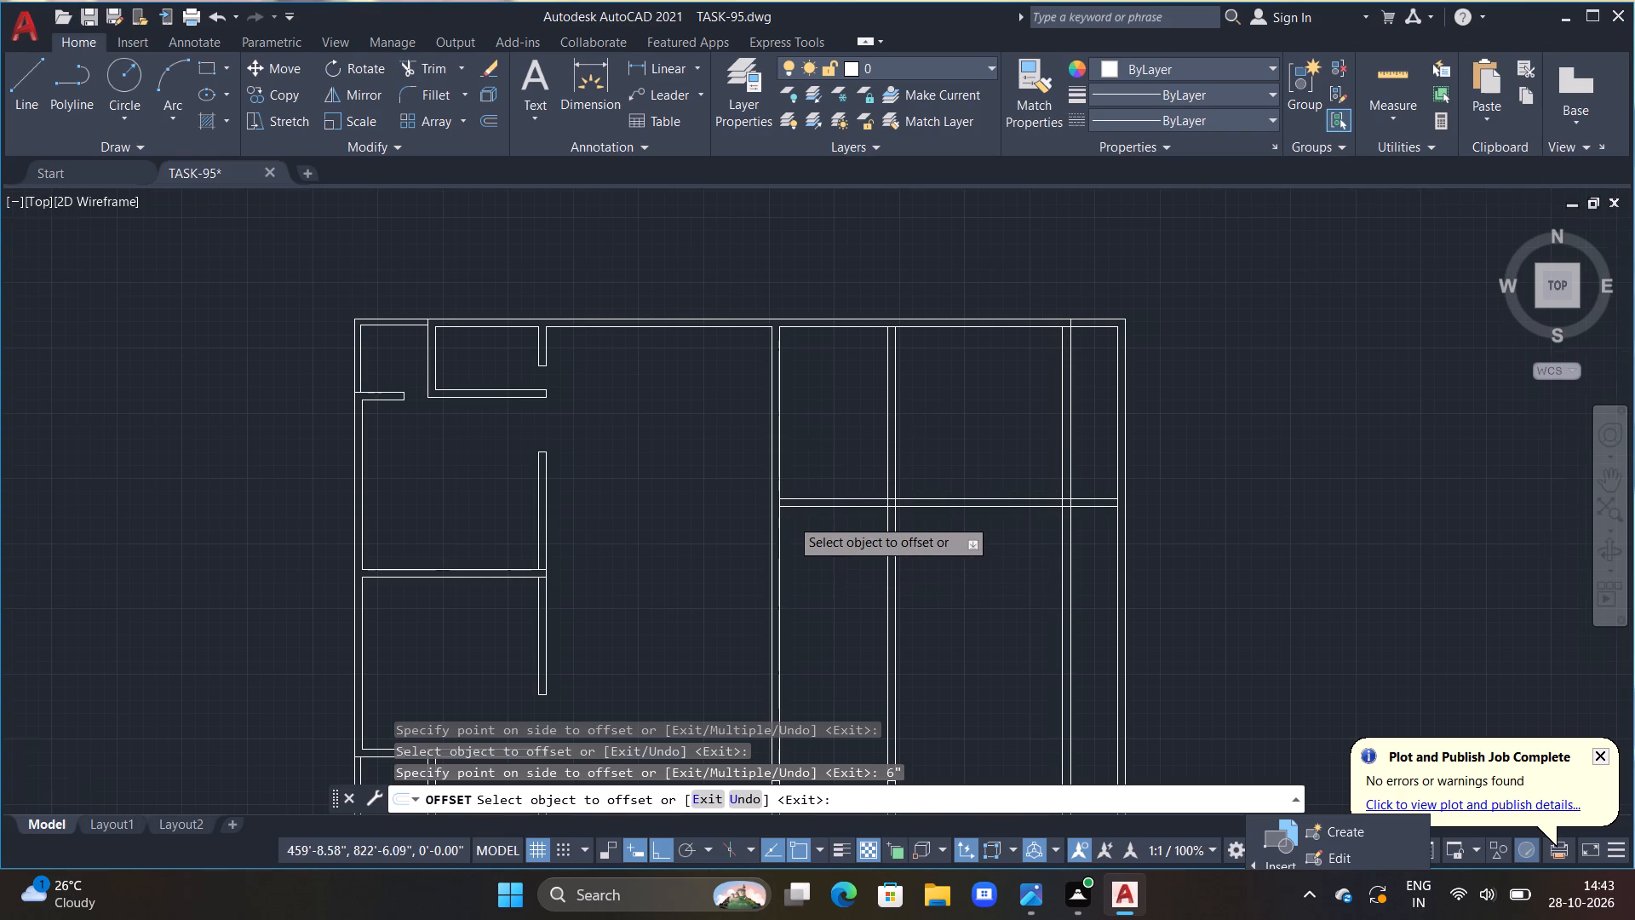
key(Escape)
key(Escape)
key(Escape)
Offset the right line of the left vertical partition in the right-hand rooms 2'6" to the right.
scroll(793, 510, up, 1)
key(Escape)
middle_drag(819, 576, 846, 688)
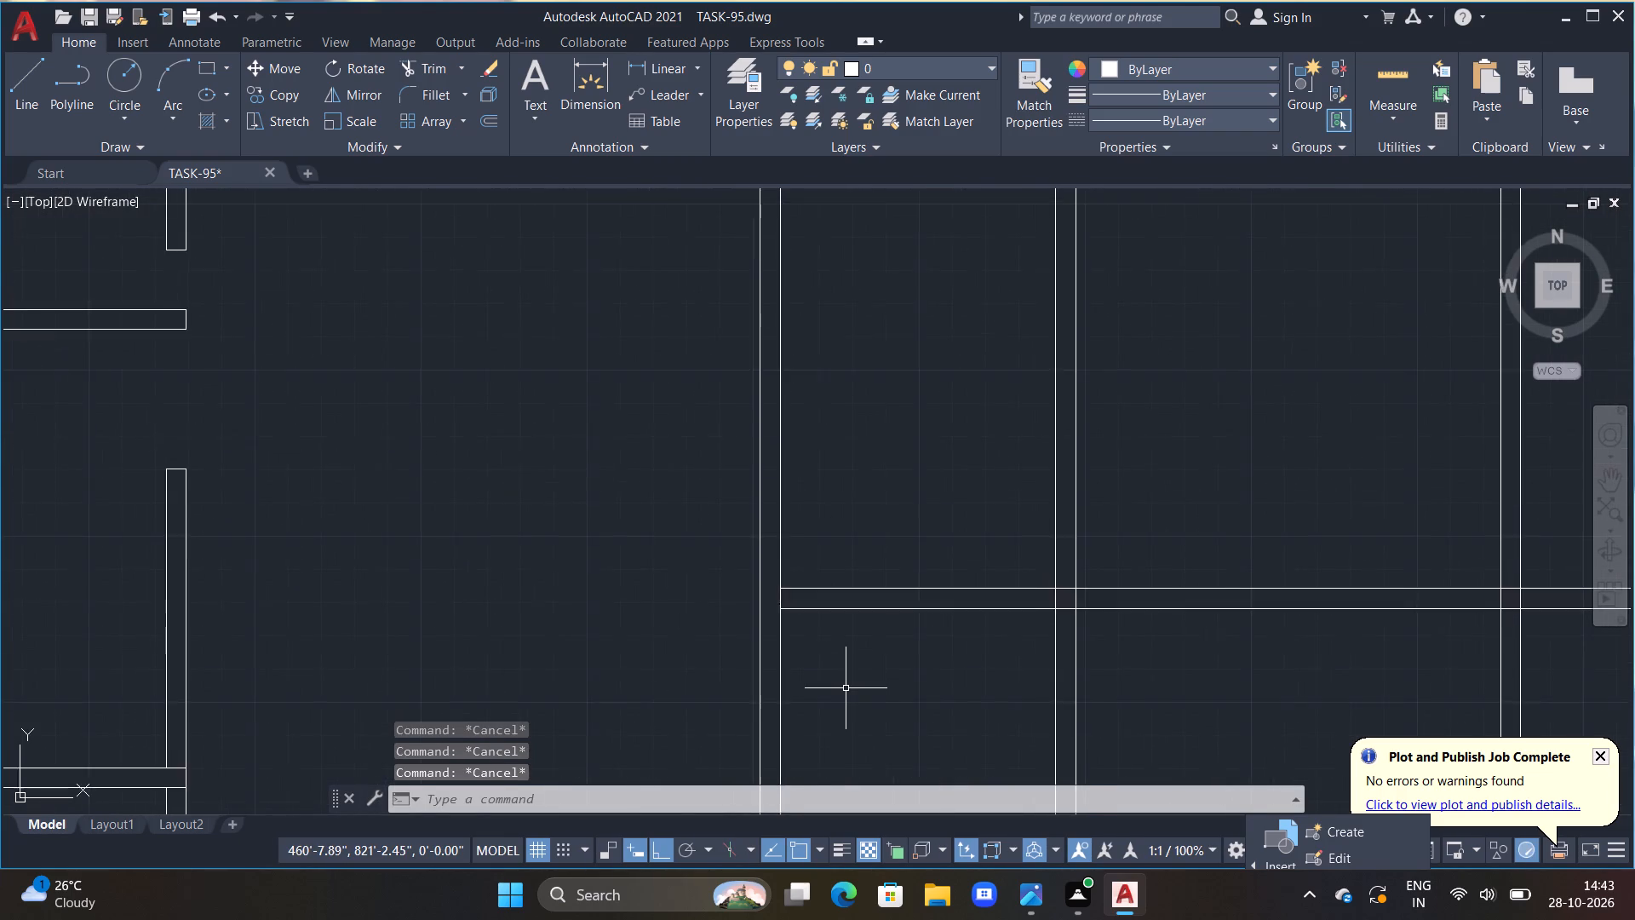
scroll(846, 687, down, 1)
key(Escape)
text(OFF)
key(space)
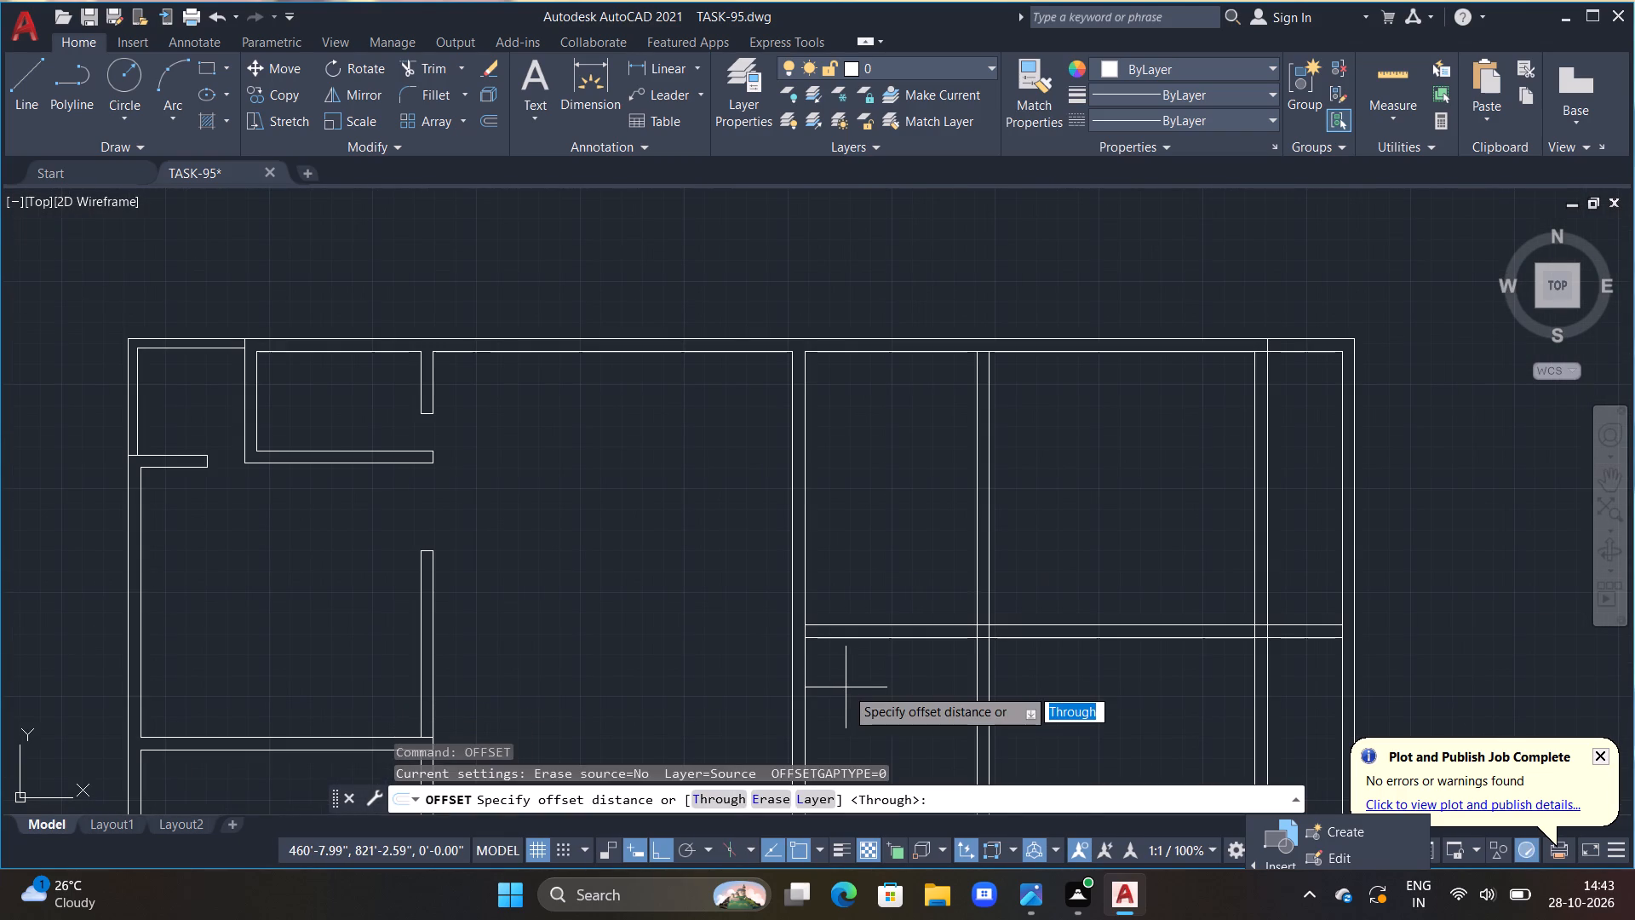
text(2'6")
key(Return)
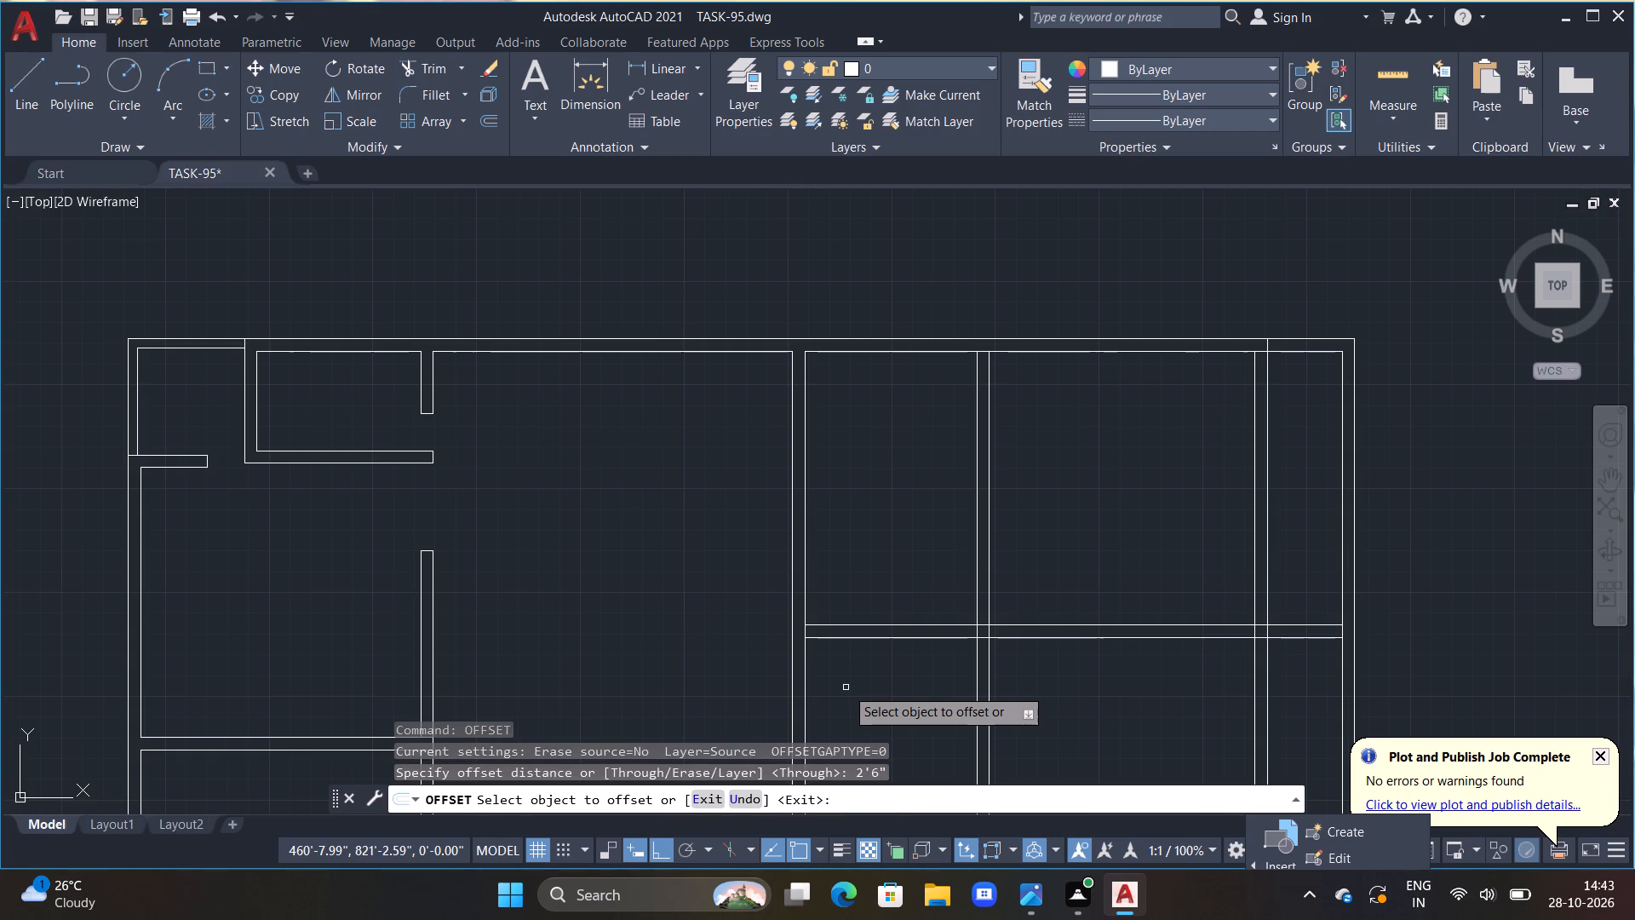
click(805, 554)
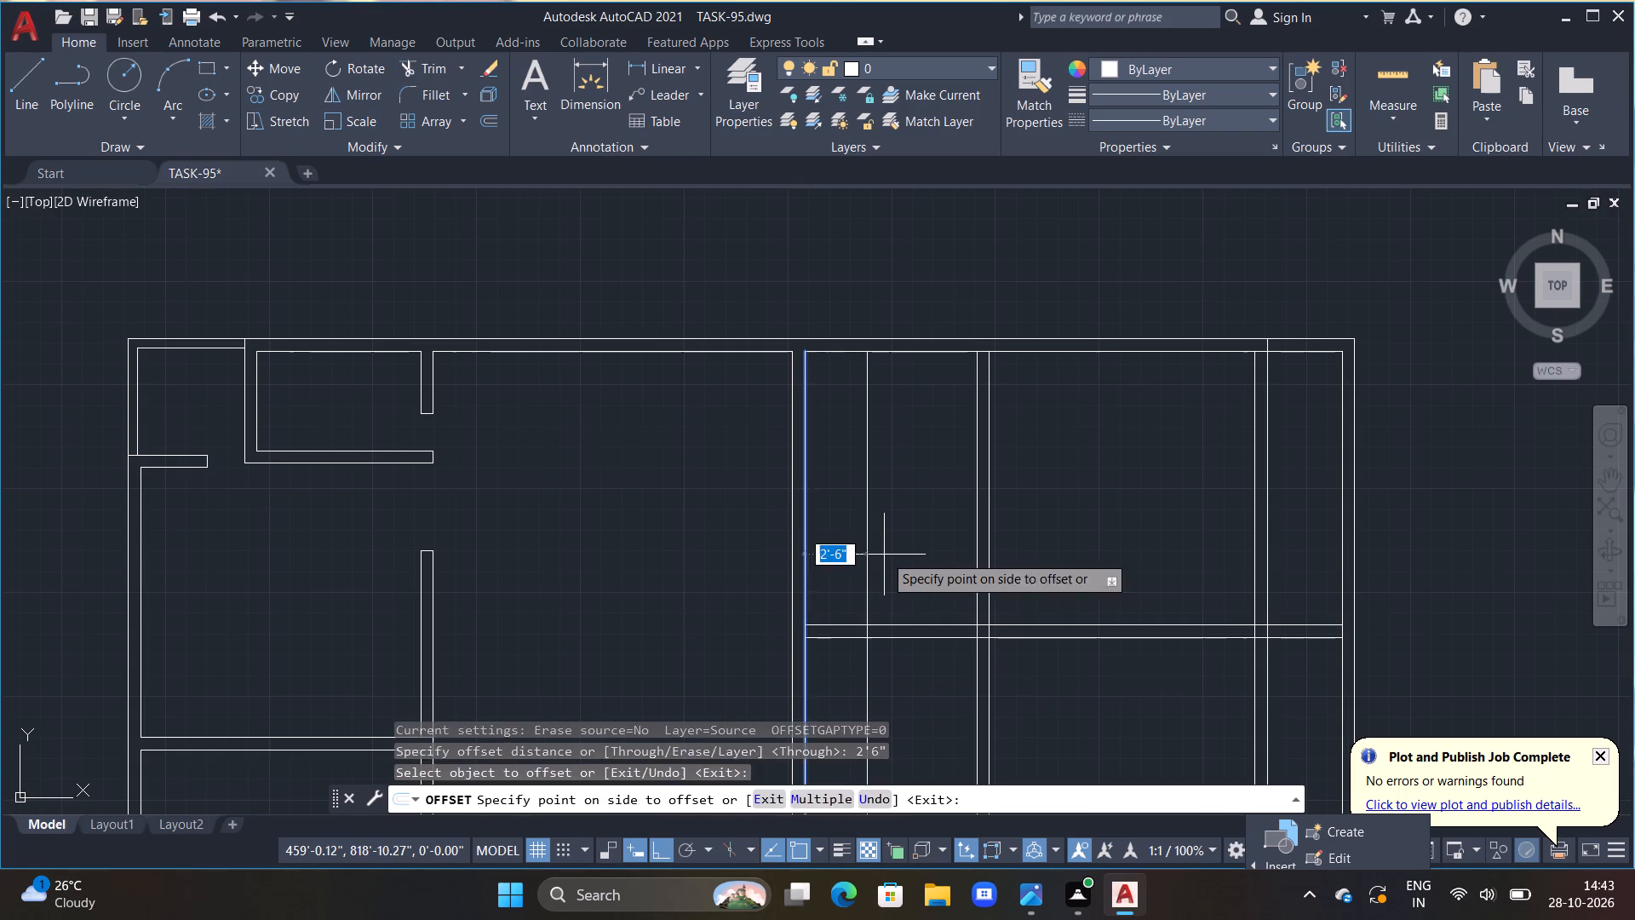
click(914, 555)
key(Escape)
Trim the horizontal partition and the offset line to leave a door opening beside the left vertical partition.
text(TR)
key(space)
drag(894, 674, 896, 528)
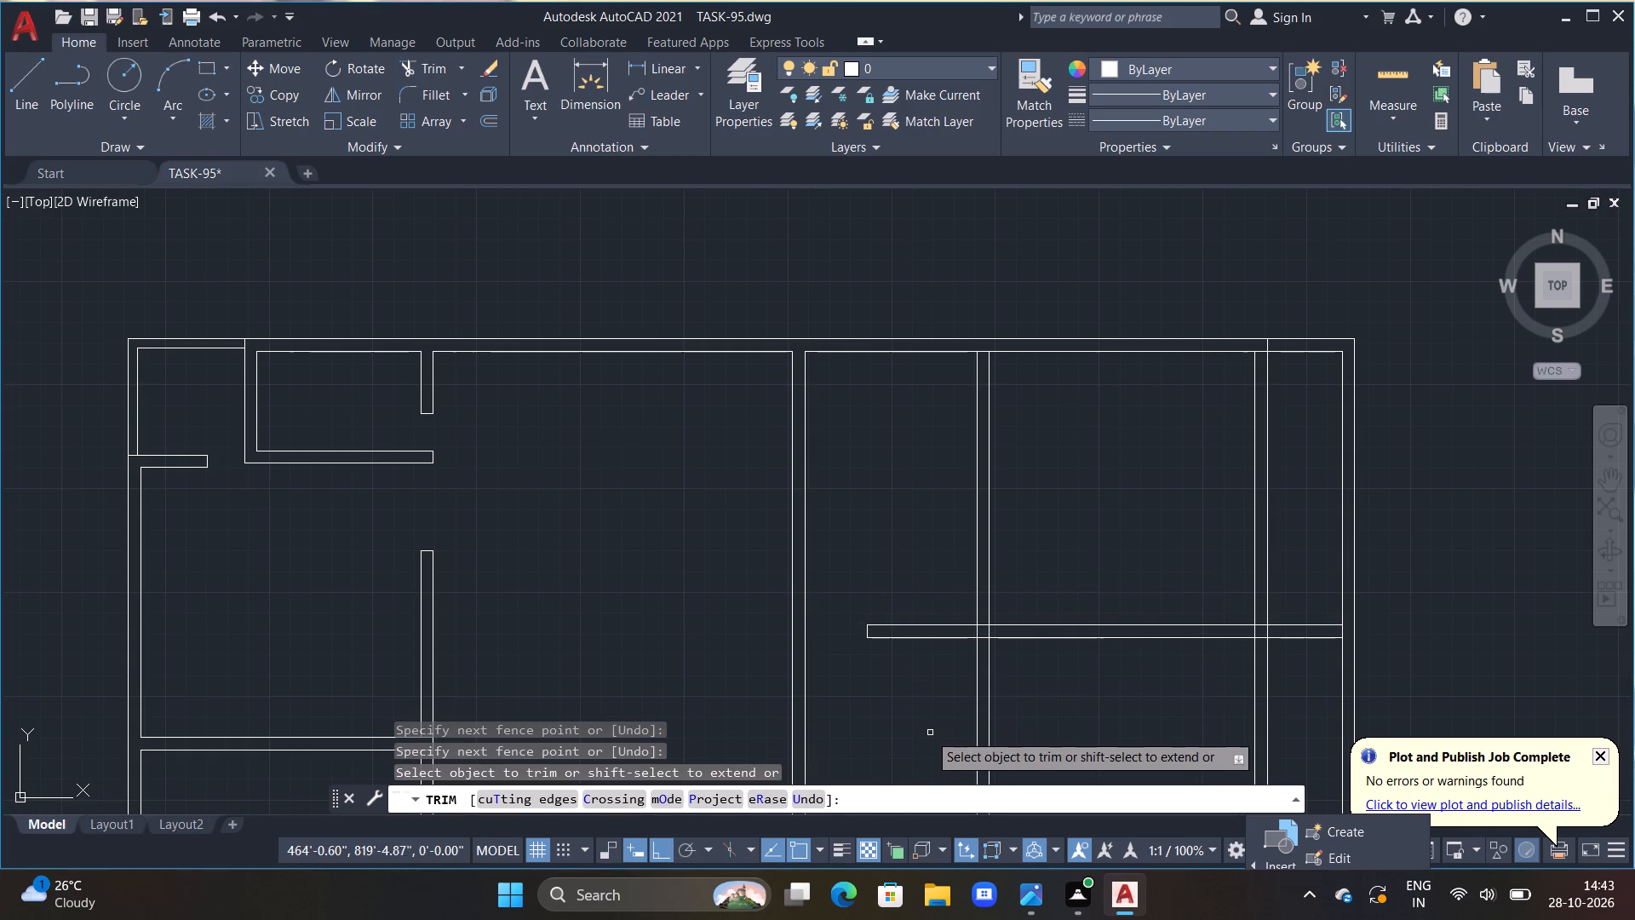
Trim the crossing lines where the middle vertical partition meets the horizontal partition and the top wall's inner line.
scroll(984, 626, up, 4)
click(980, 622)
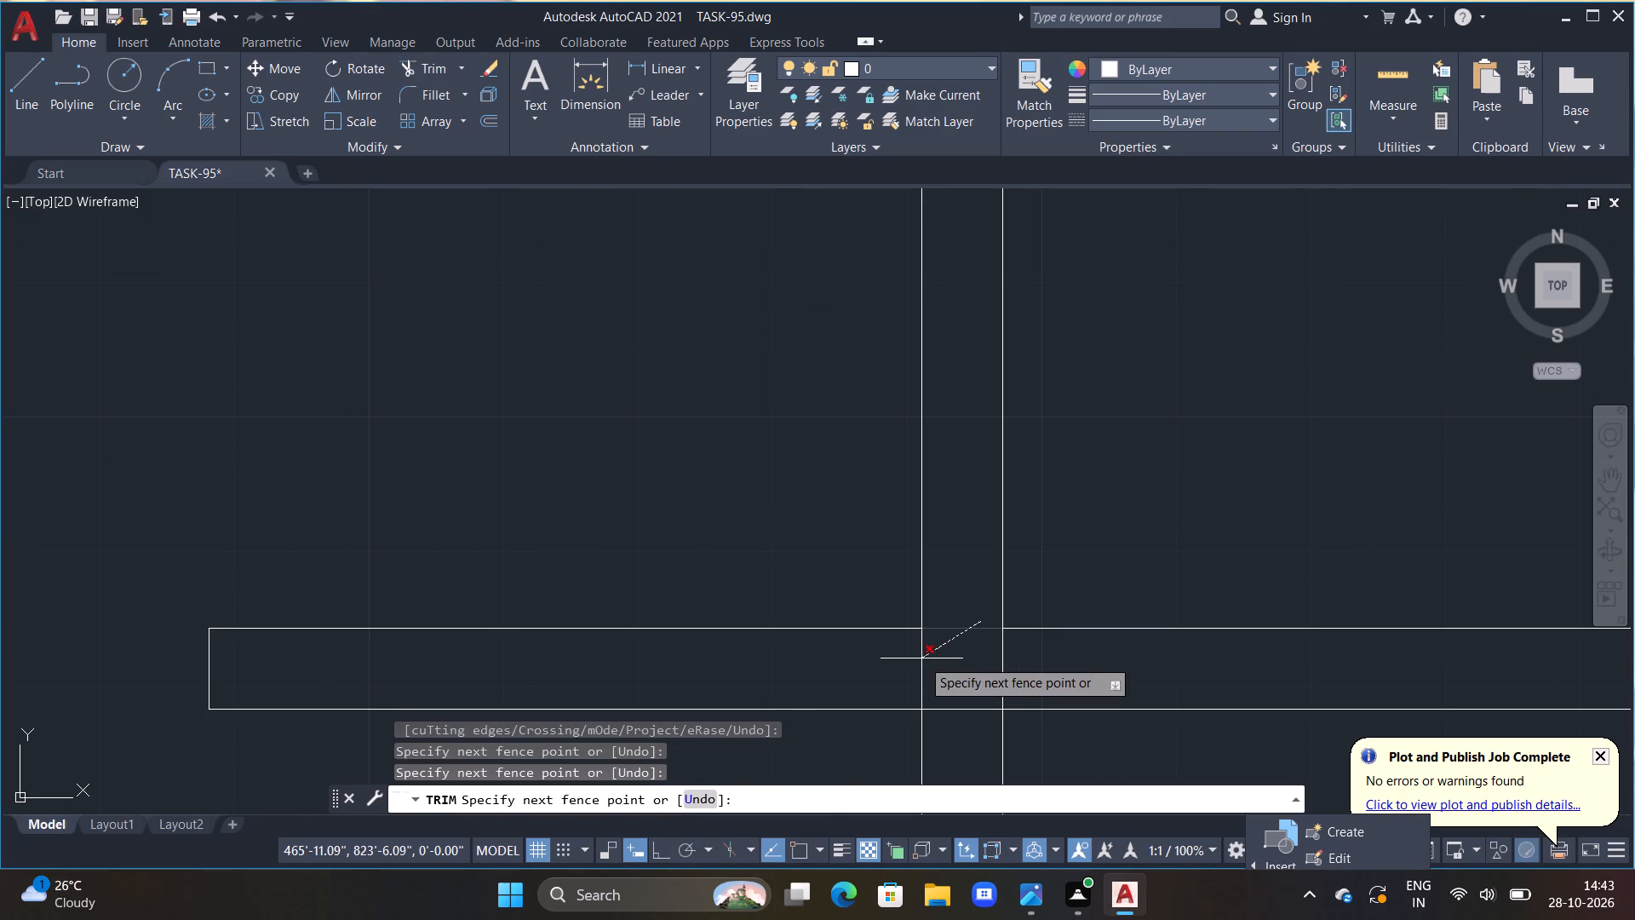
click(902, 669)
scroll(918, 652, down, 4)
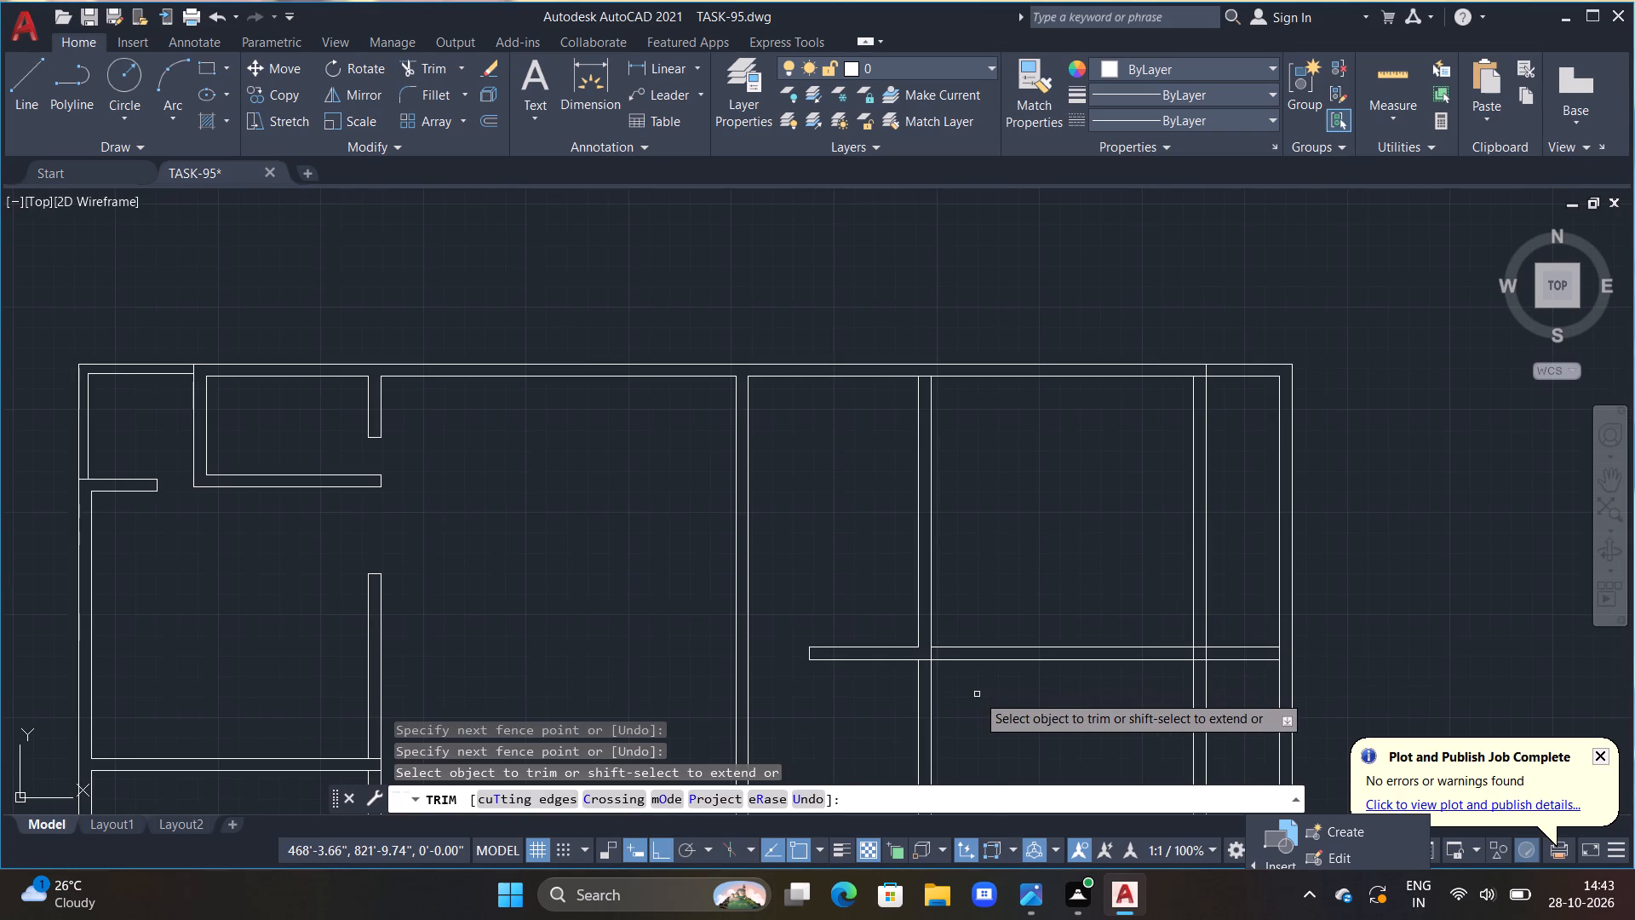
click(924, 377)
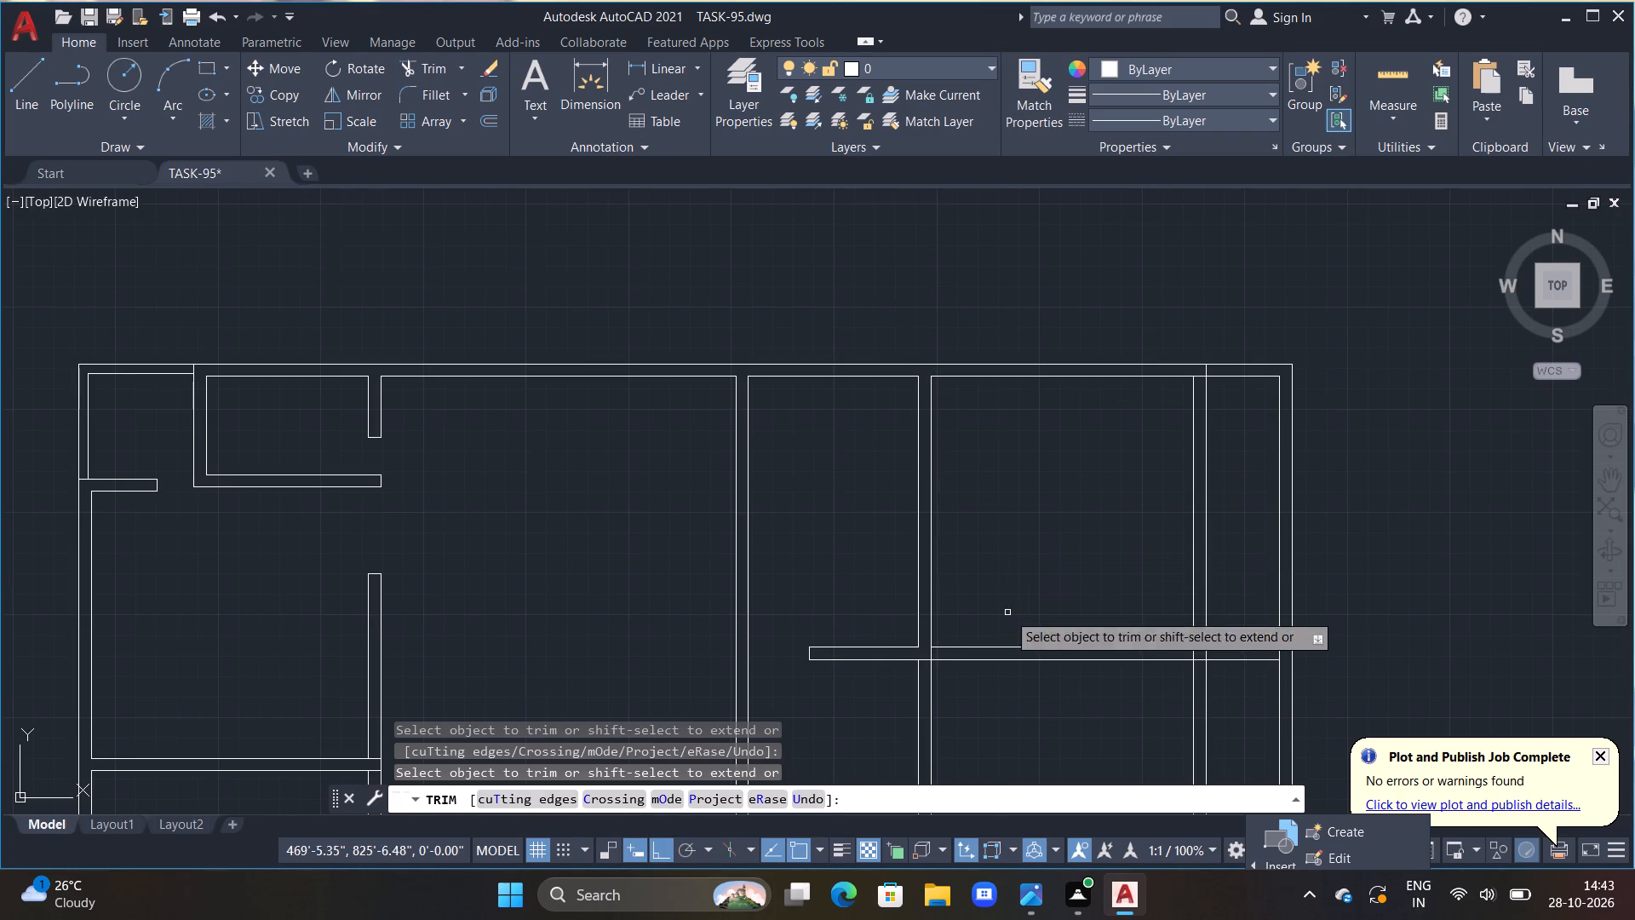
middle_drag(1002, 682, 967, 587)
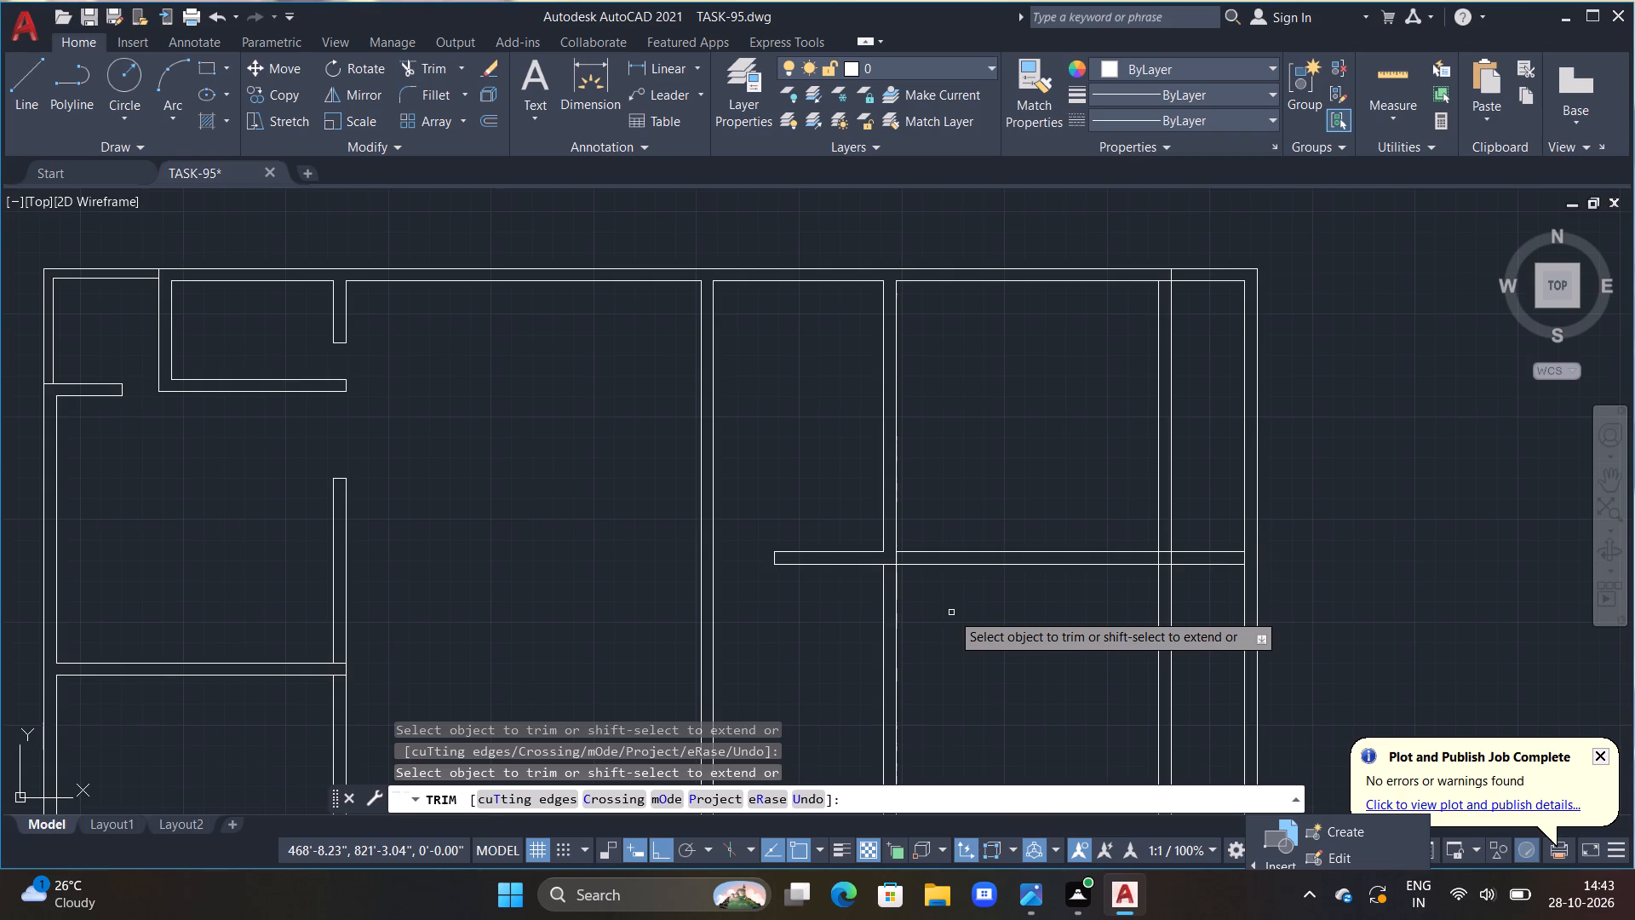
scroll(946, 625, down, 1)
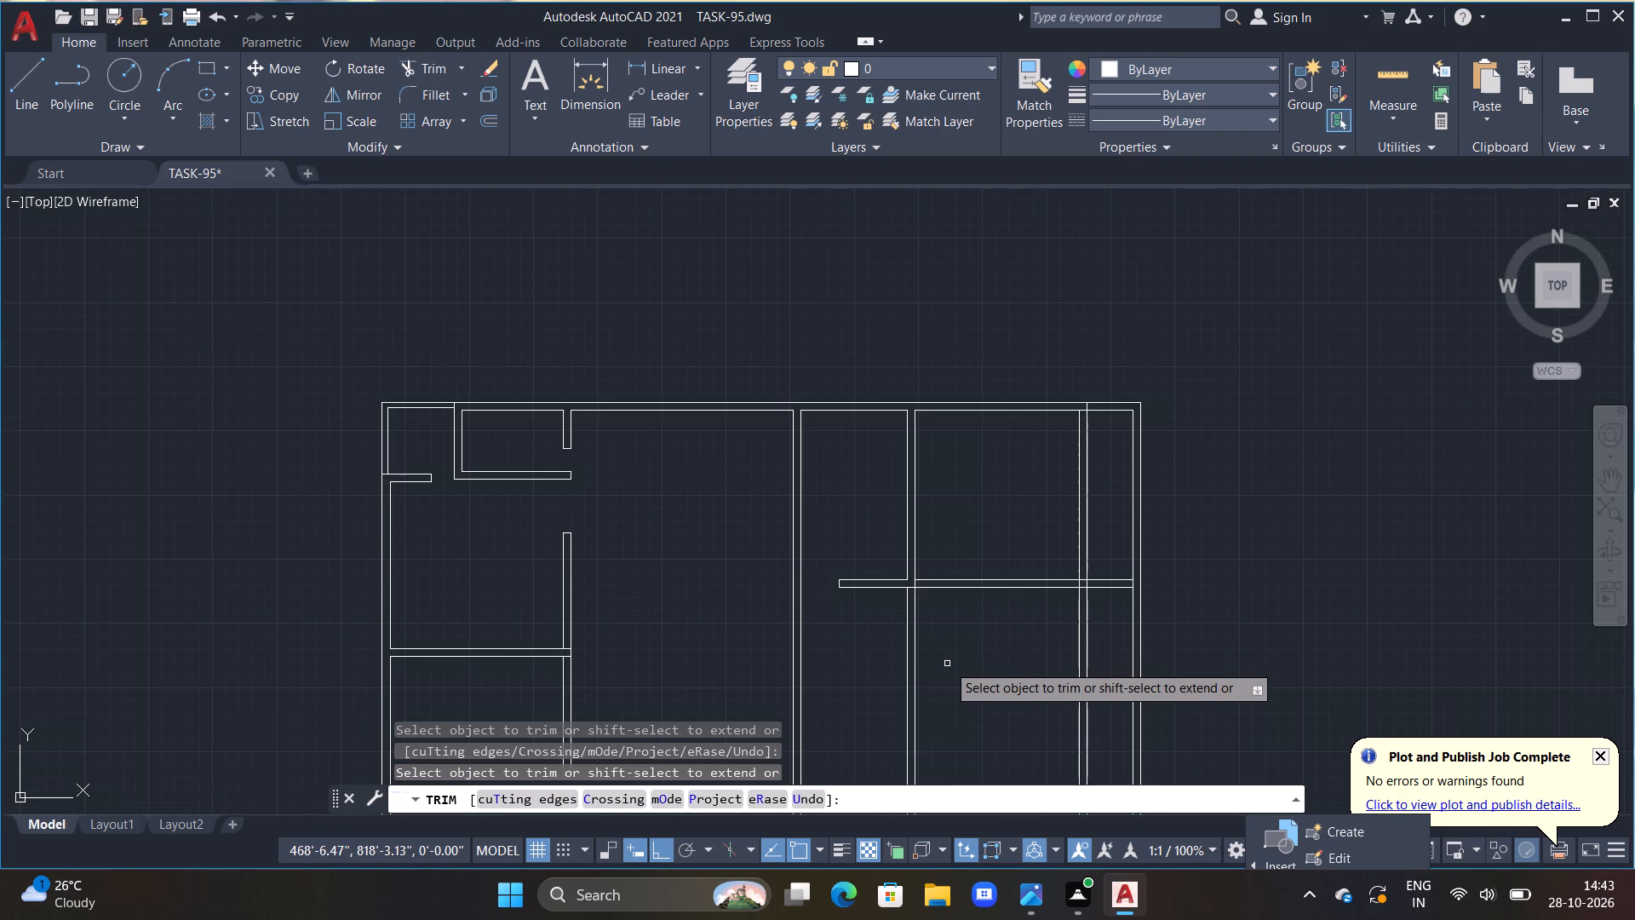
key(Escape)
key(Escape)
key(Escape)
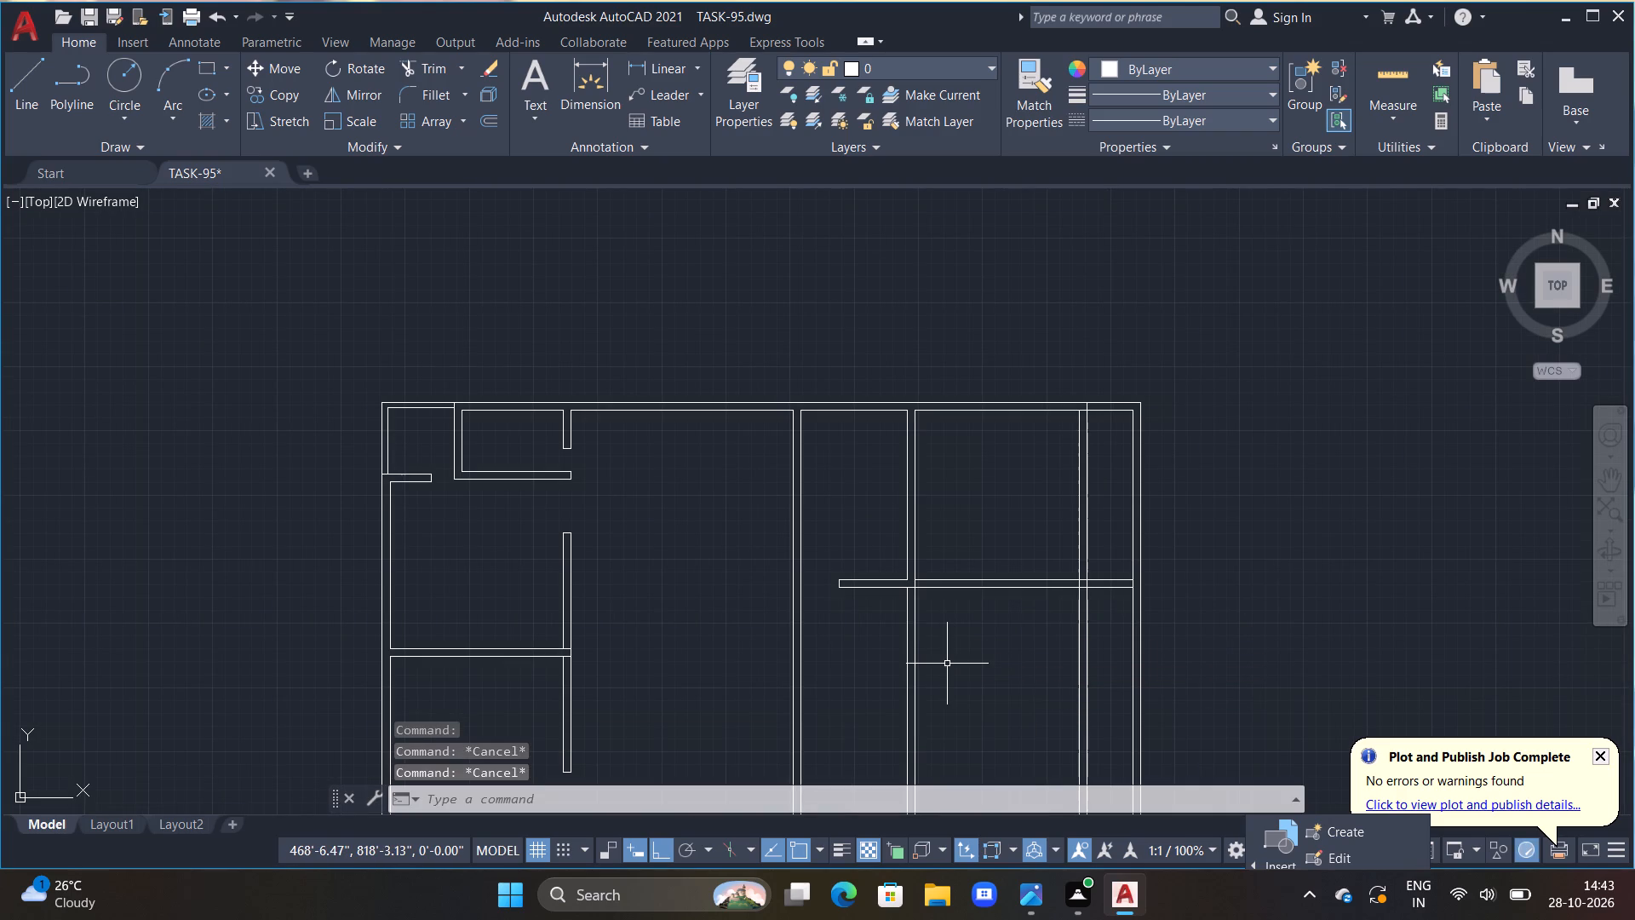
Draw a short line across the left vertical partition level with the horizontal partition's lower line, and trim its overrun.
text(L)
key(space)
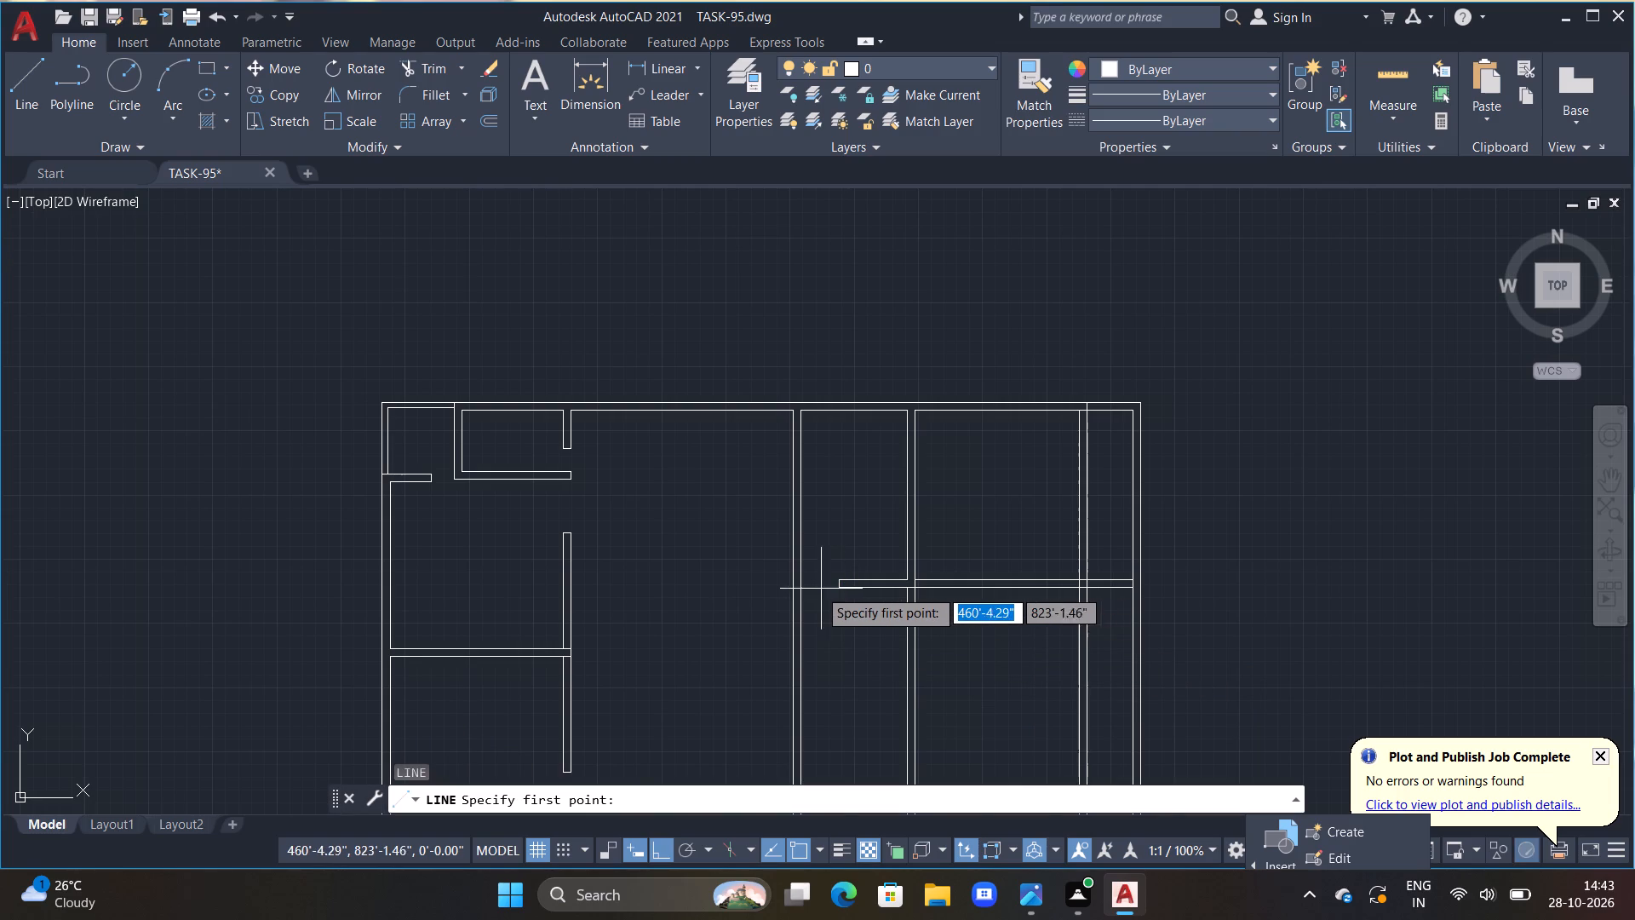
scroll(812, 587, up, 4)
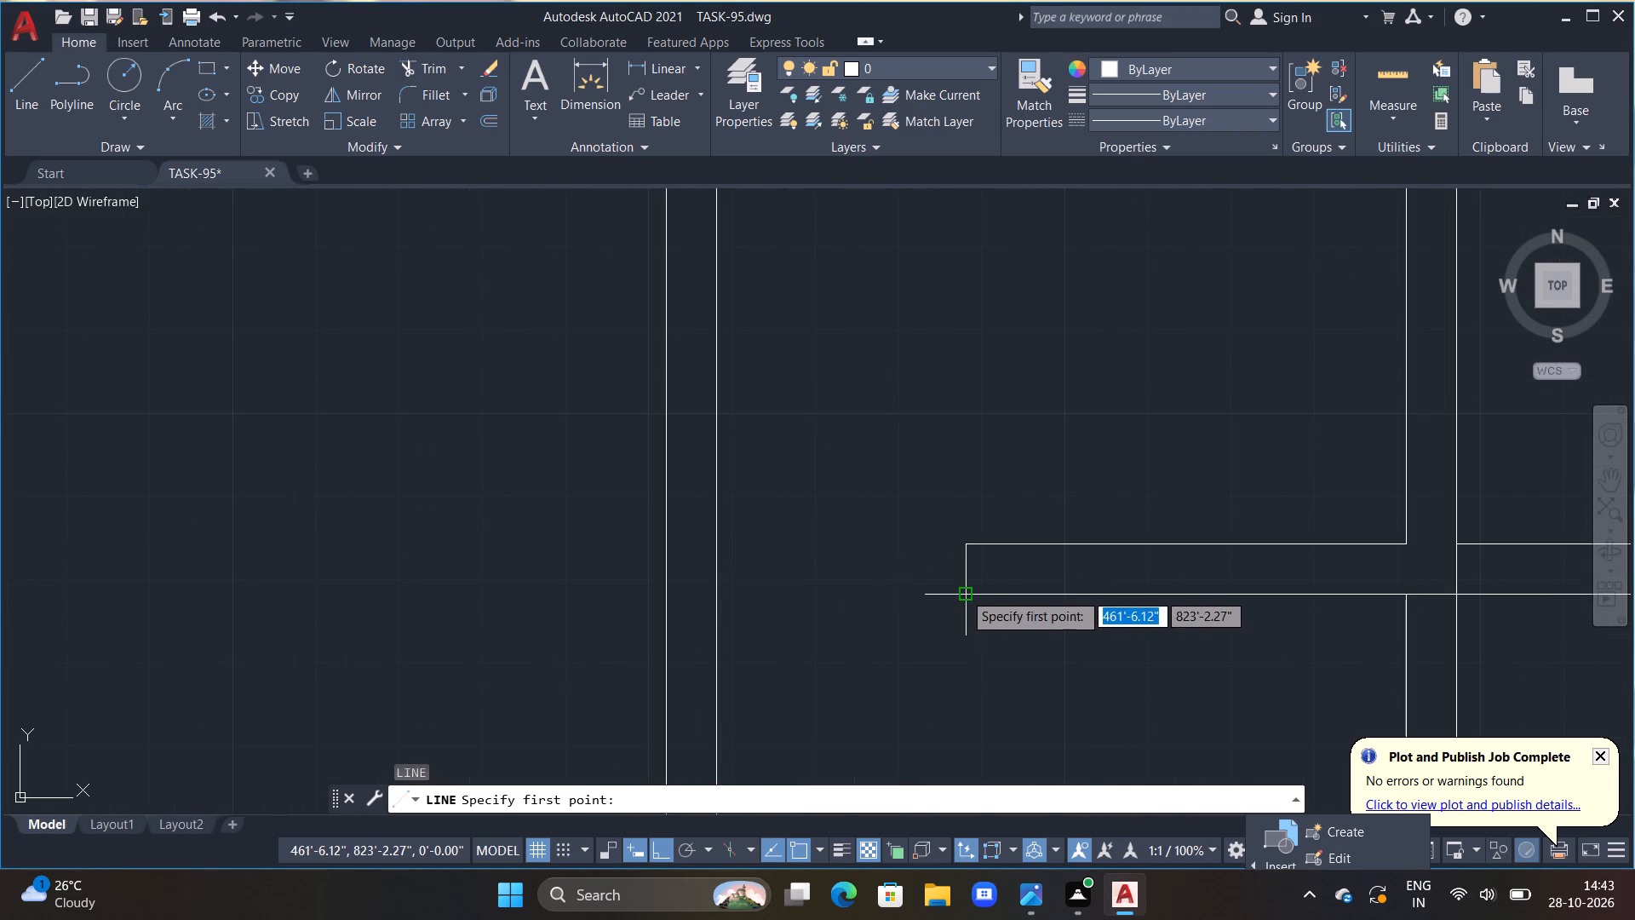
double_click(722, 596)
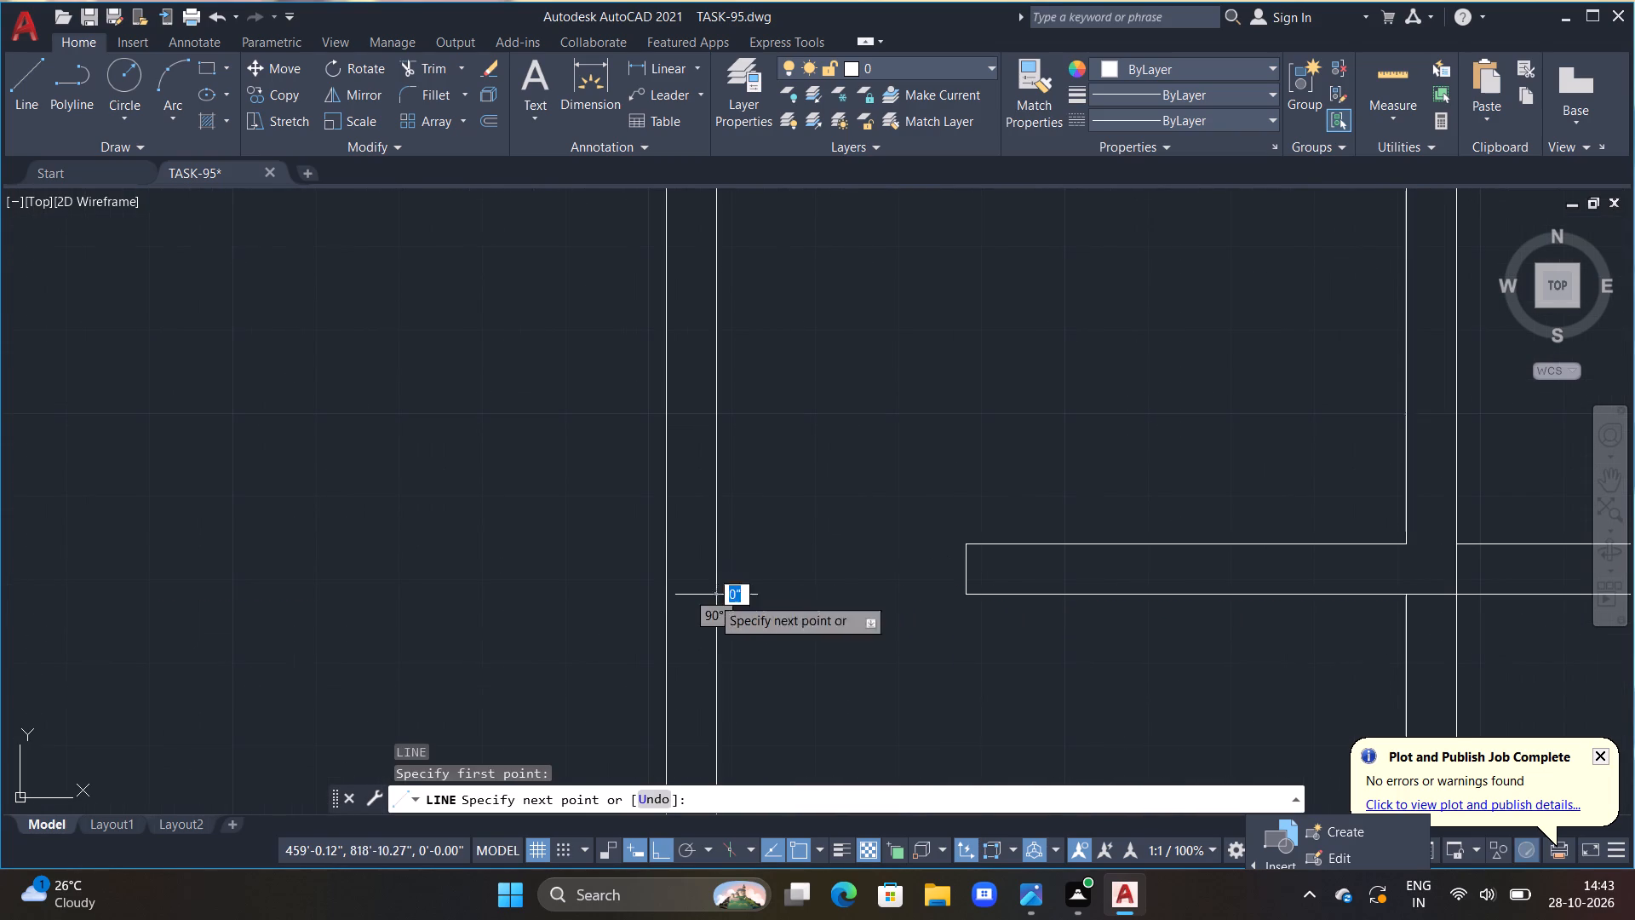
click(629, 600)
key(Escape)
text(TR)
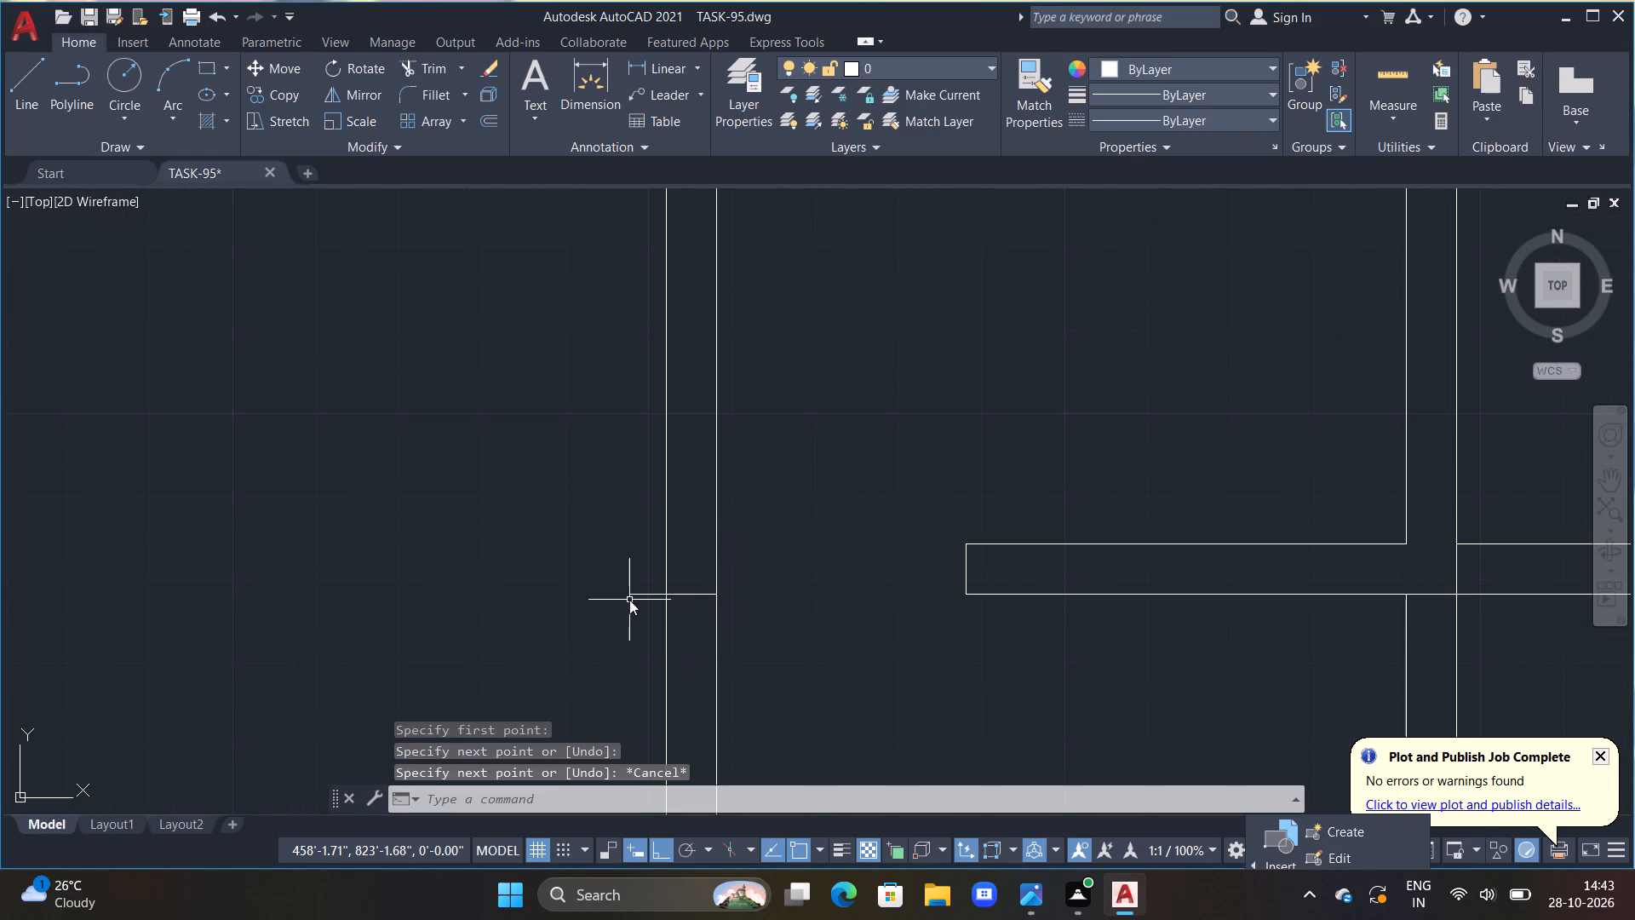
key(space)
drag(631, 576, 634, 621)
key(Escape)
scroll(636, 633, down, 2)
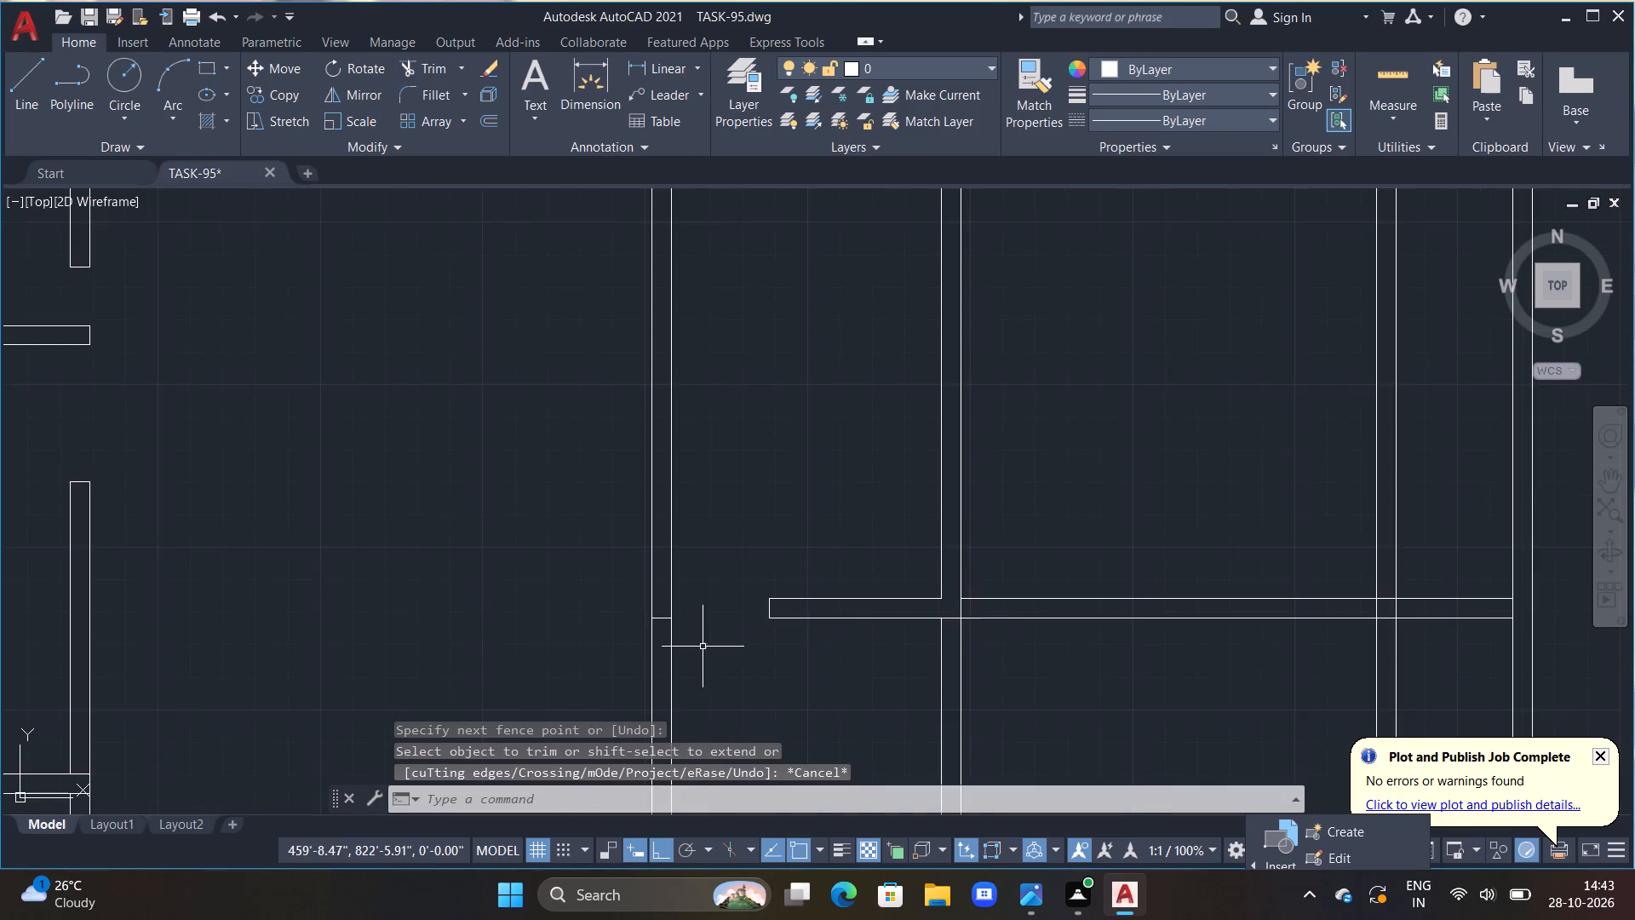
Trim away the horizontal partition's two lines between the middle and rightmost vertical partitions.
scroll(708, 647, down, 1)
middle_drag(780, 662, 811, 543)
scroll(802, 554, down, 1)
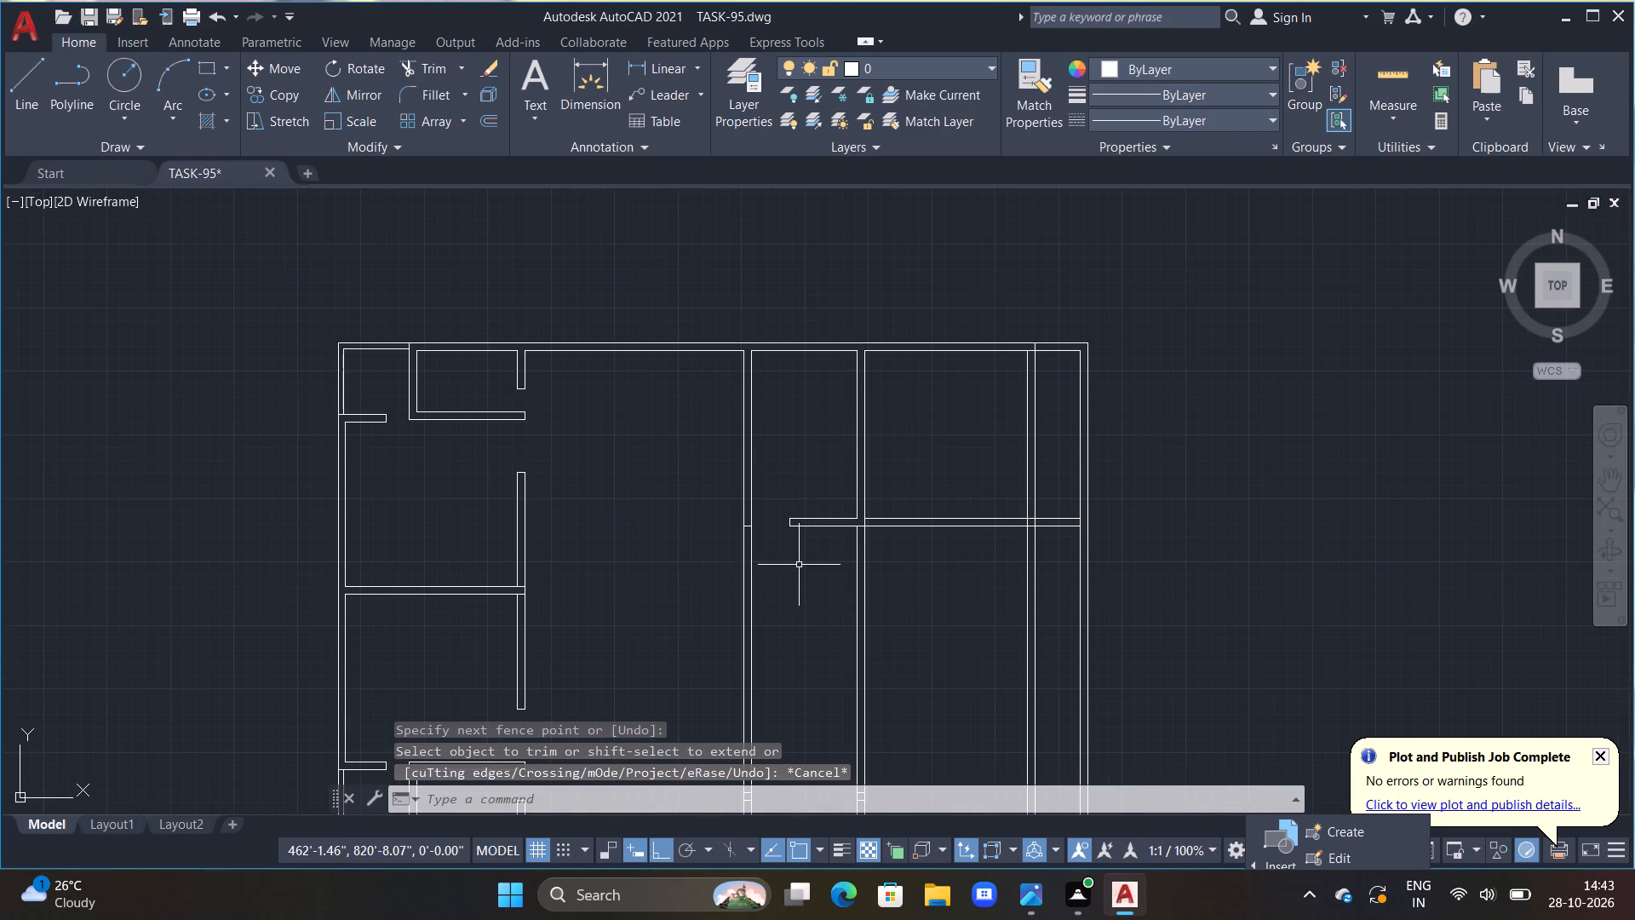
middle_drag(939, 509, 931, 532)
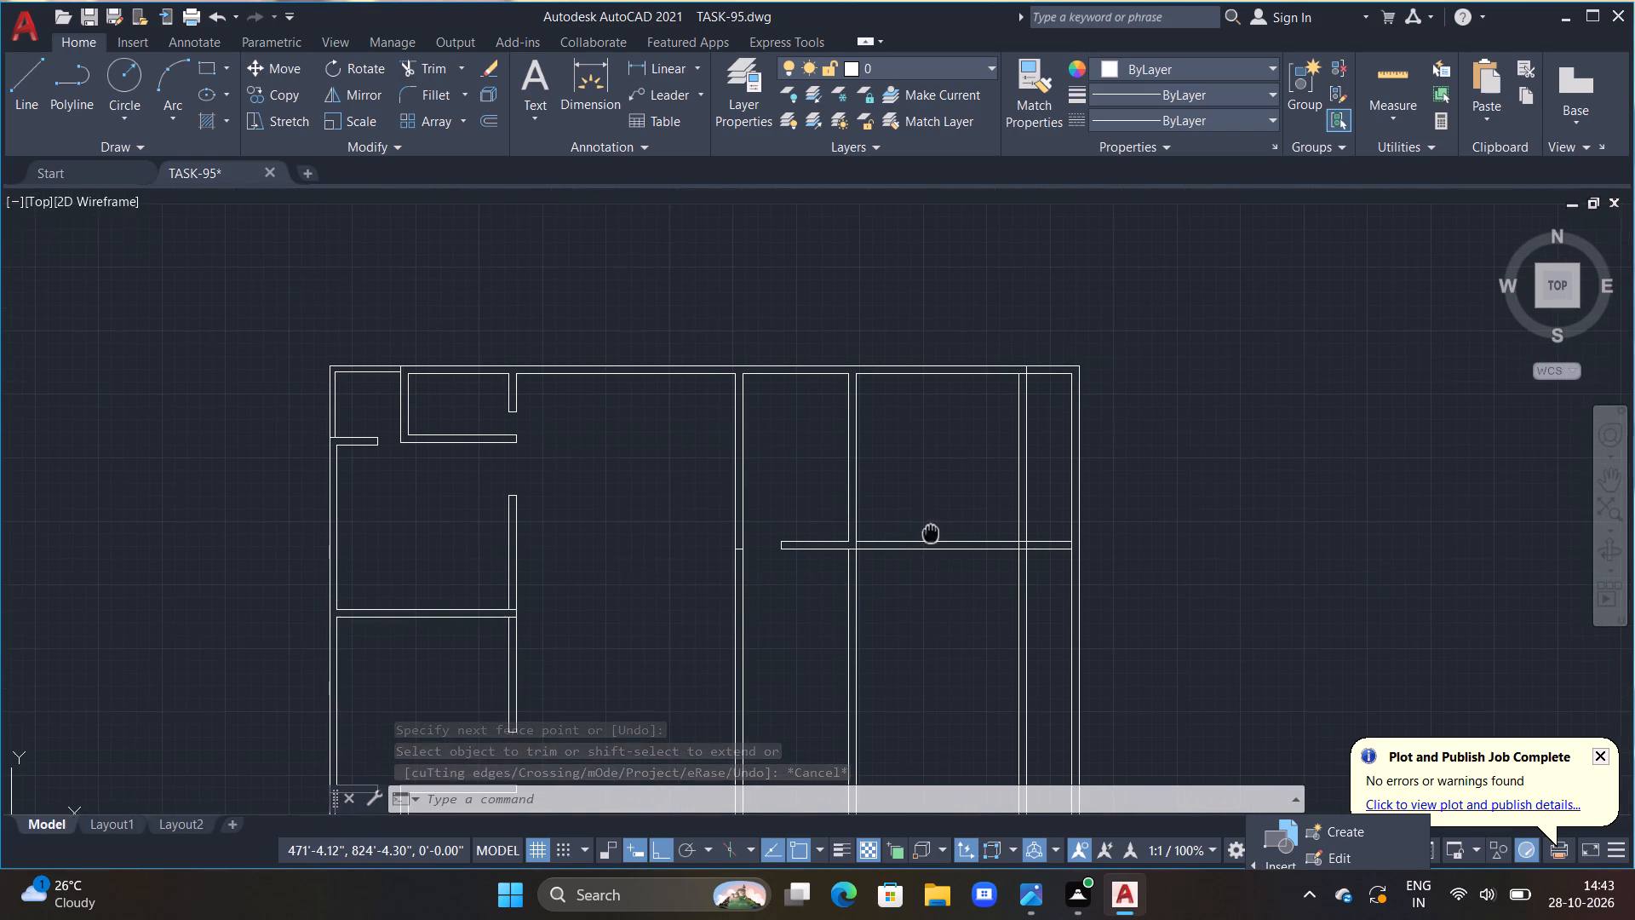
middle_drag(931, 532, 930, 532)
middle_drag(924, 609, 913, 567)
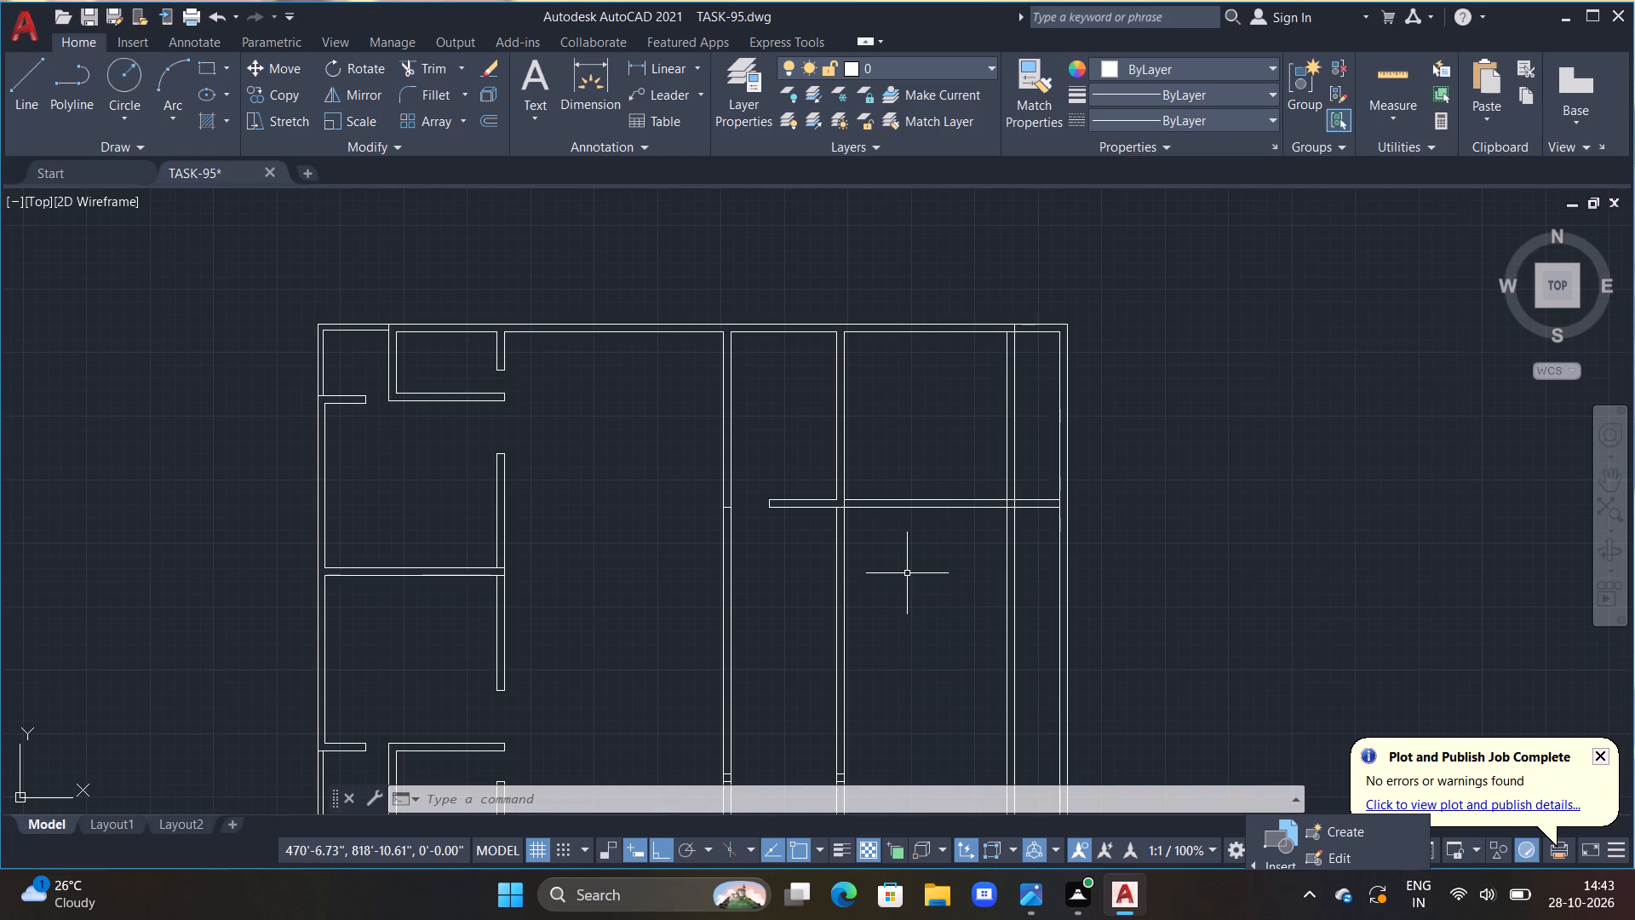
text(TR)
key(space)
drag(905, 490, 898, 547)
click(898, 548)
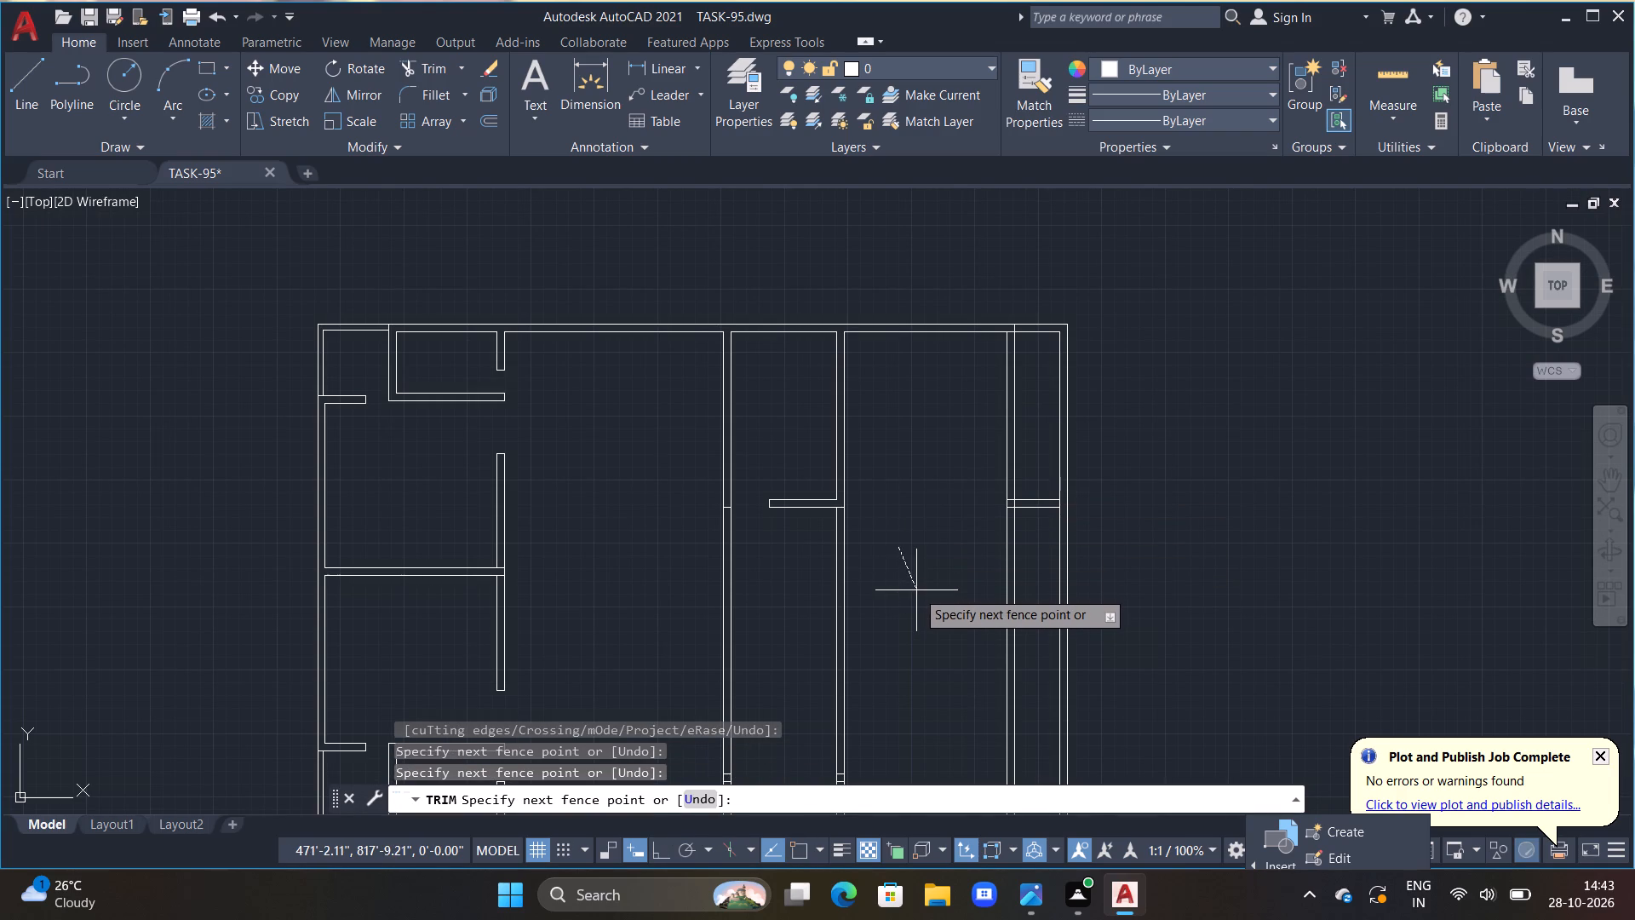
click(916, 590)
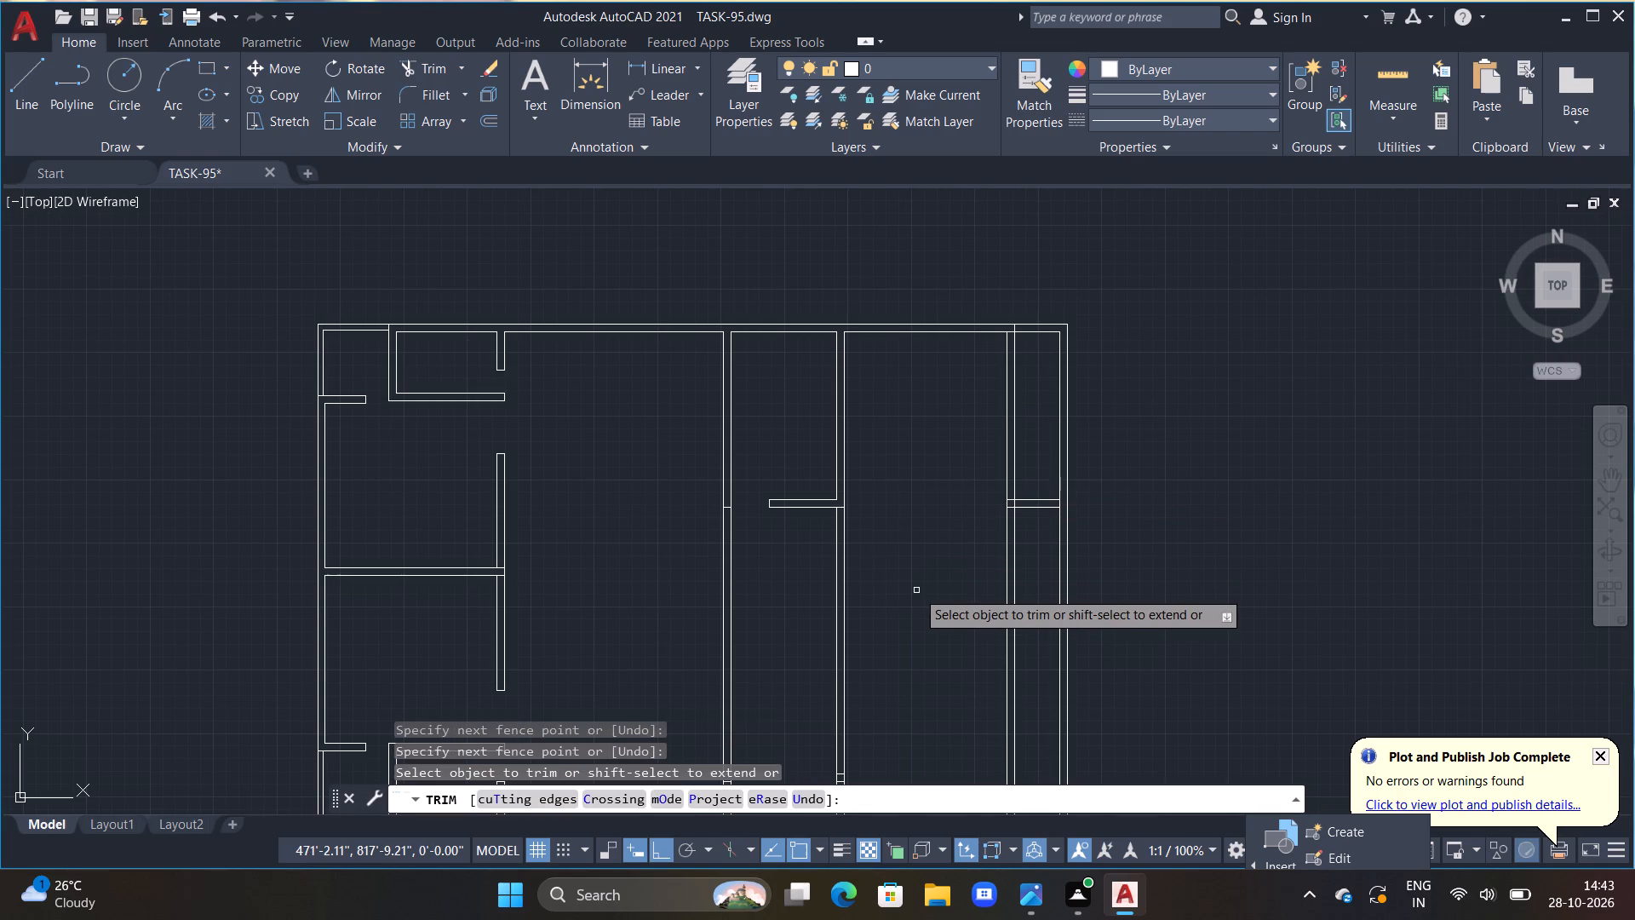
Trim off the left and middle vertical partitions below the level of the horizontal partition.
scroll(920, 618, down, 1)
scroll(904, 573, up, 1)
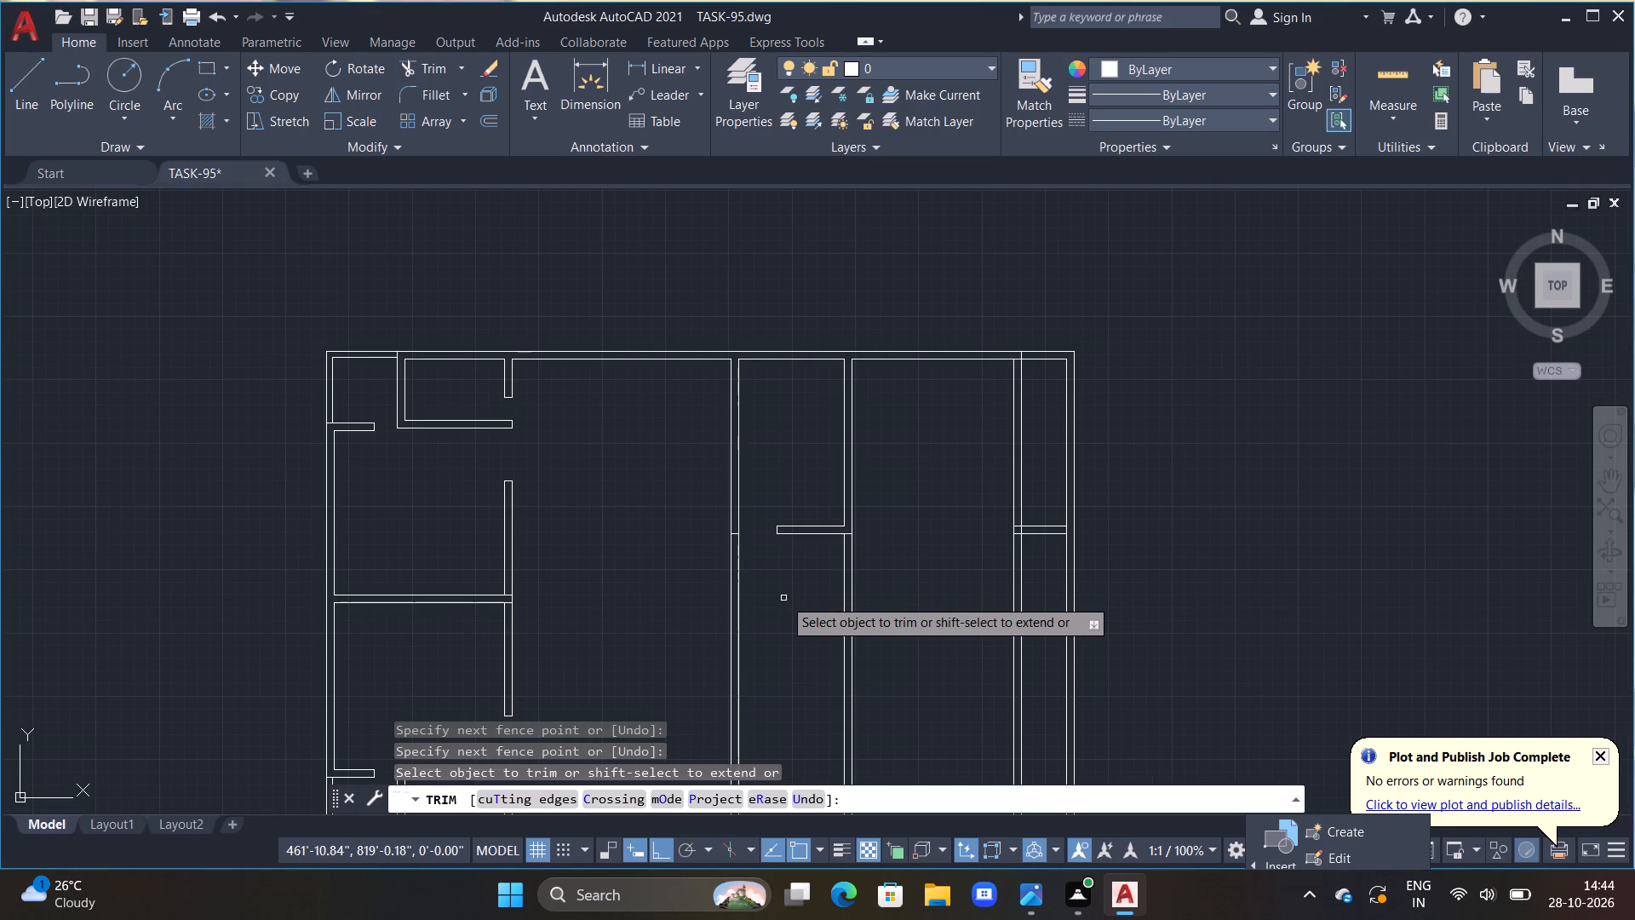
click(707, 596)
drag(714, 595, 805, 594)
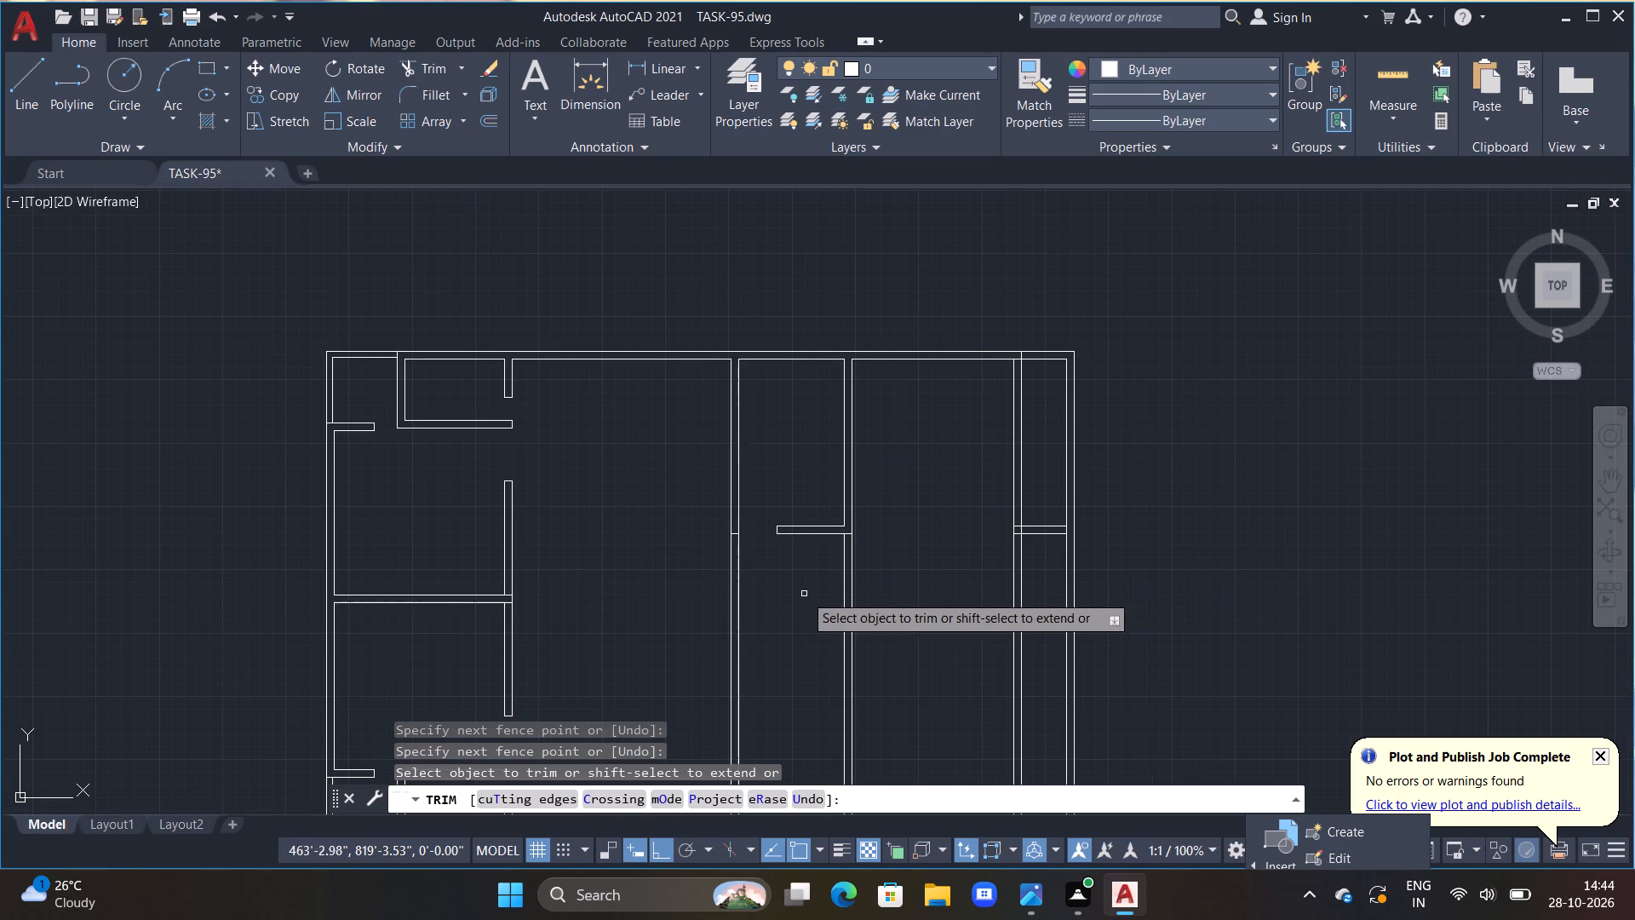
drag(805, 594, 840, 596)
drag(898, 621, 691, 601)
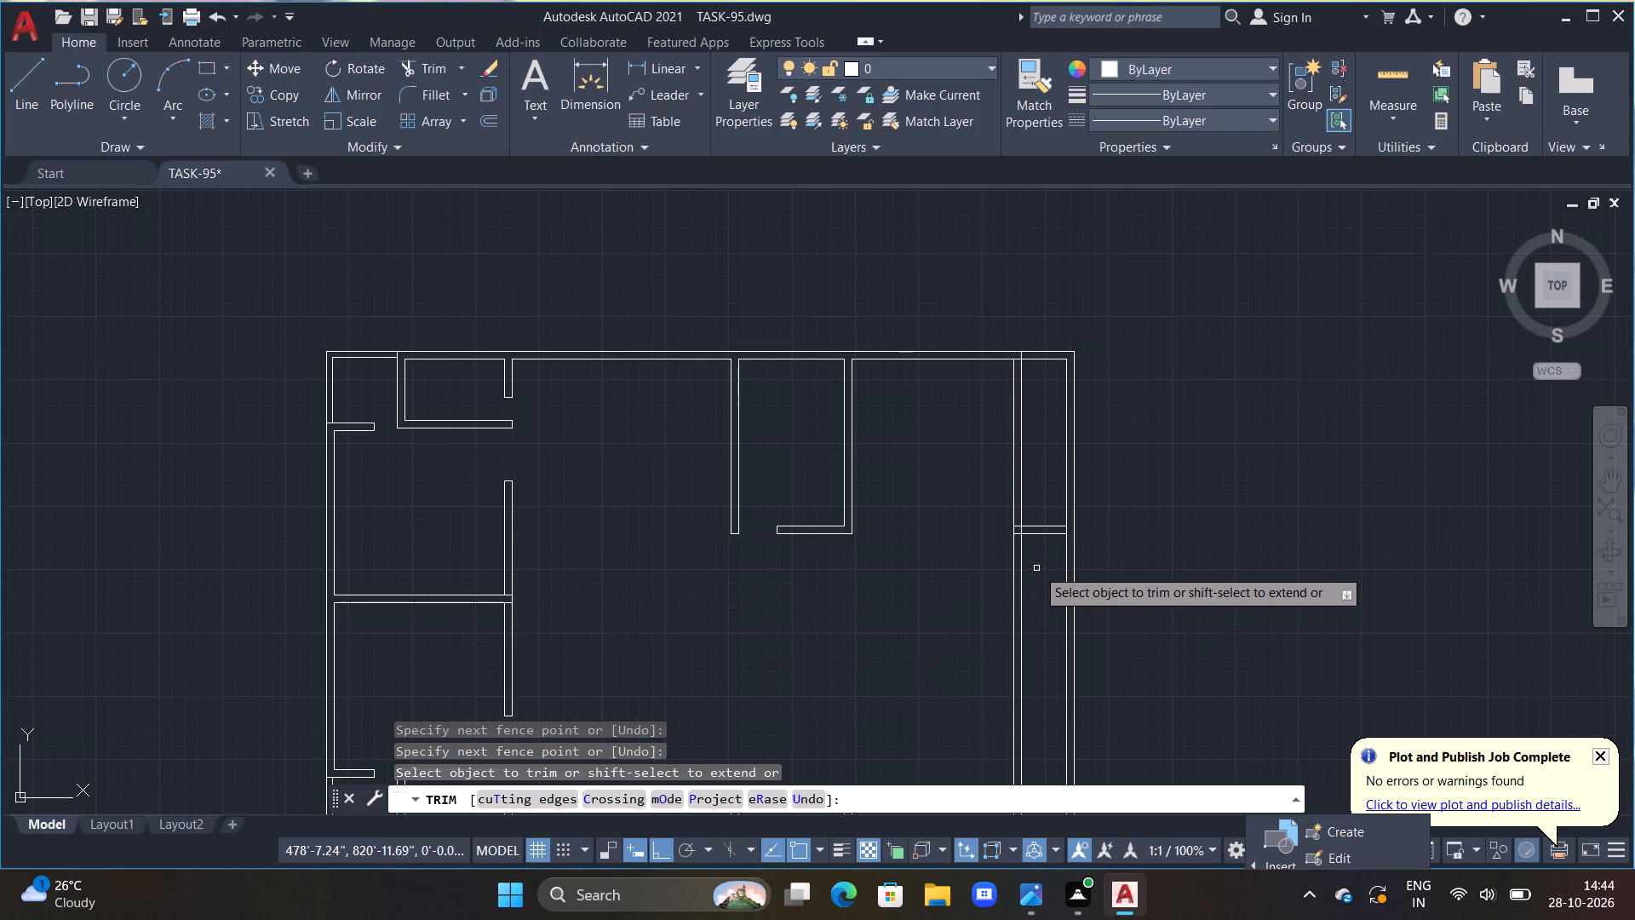
Trim the top wall's inner line where it crosses the rightmost vertical partition.
middle_drag(1030, 564, 1030, 516)
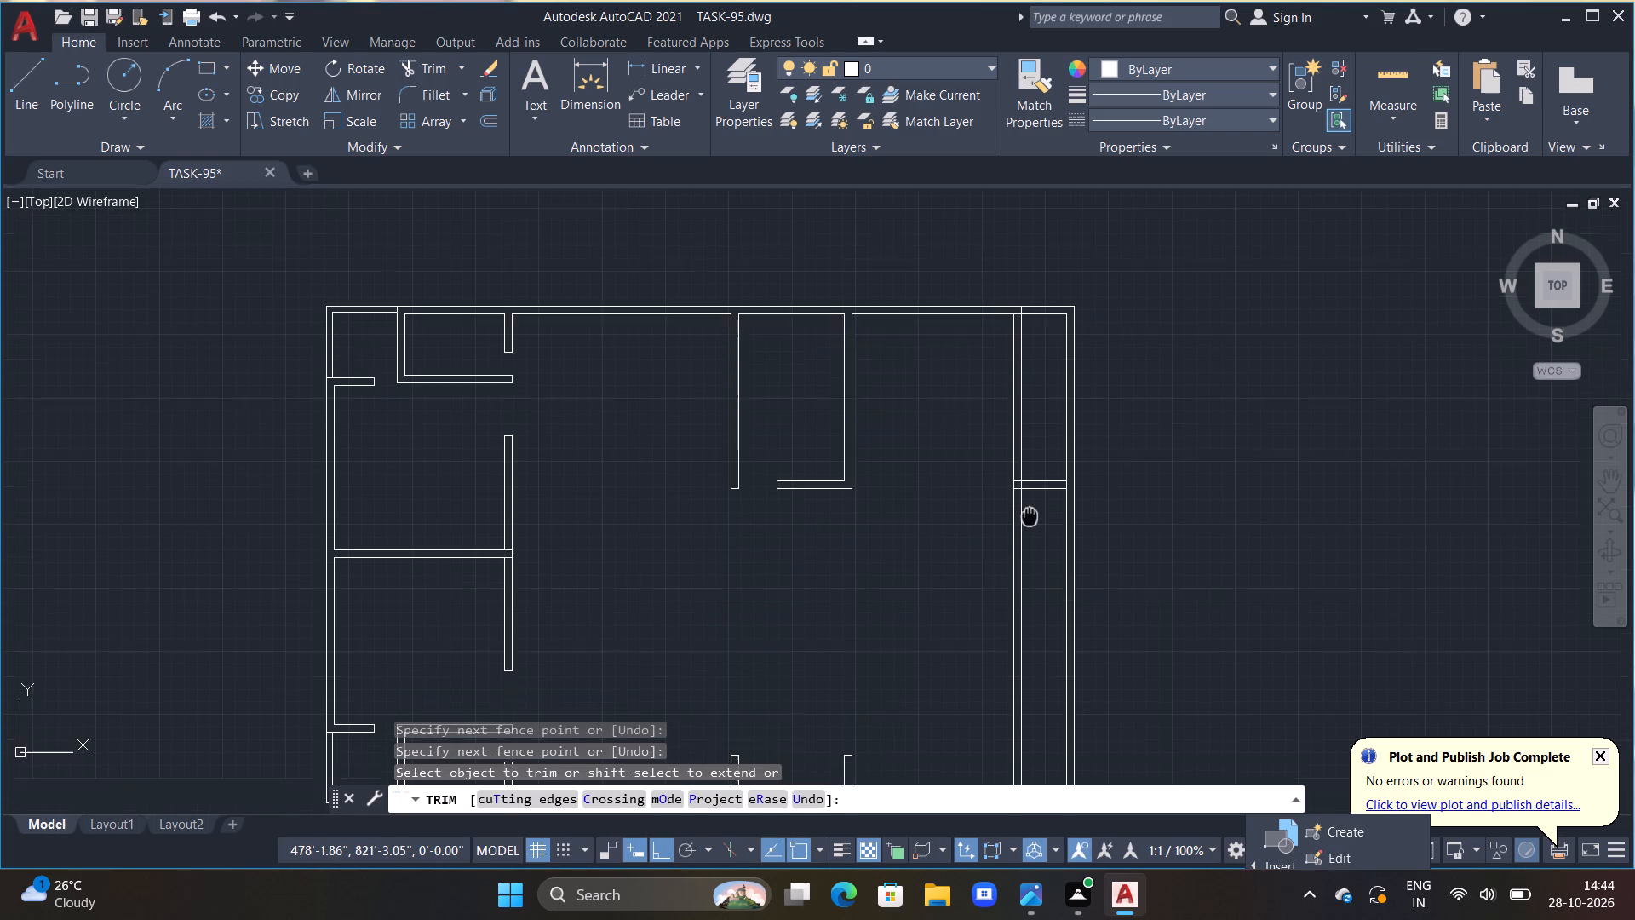
middle_drag(1030, 516, 1030, 499)
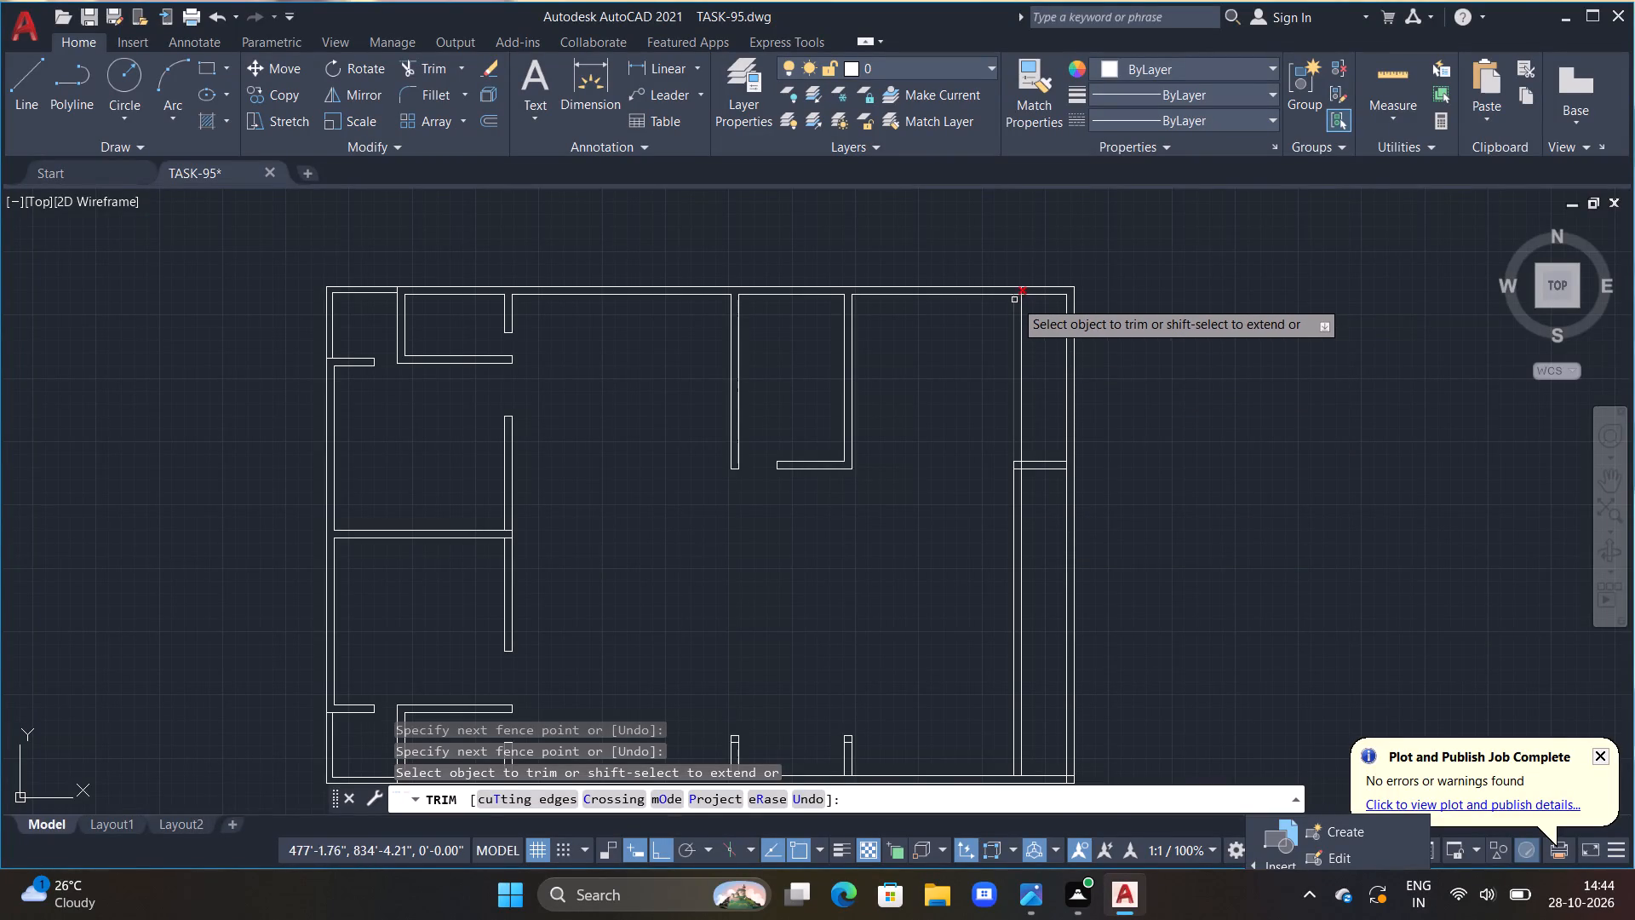
scroll(1014, 300, up, 3)
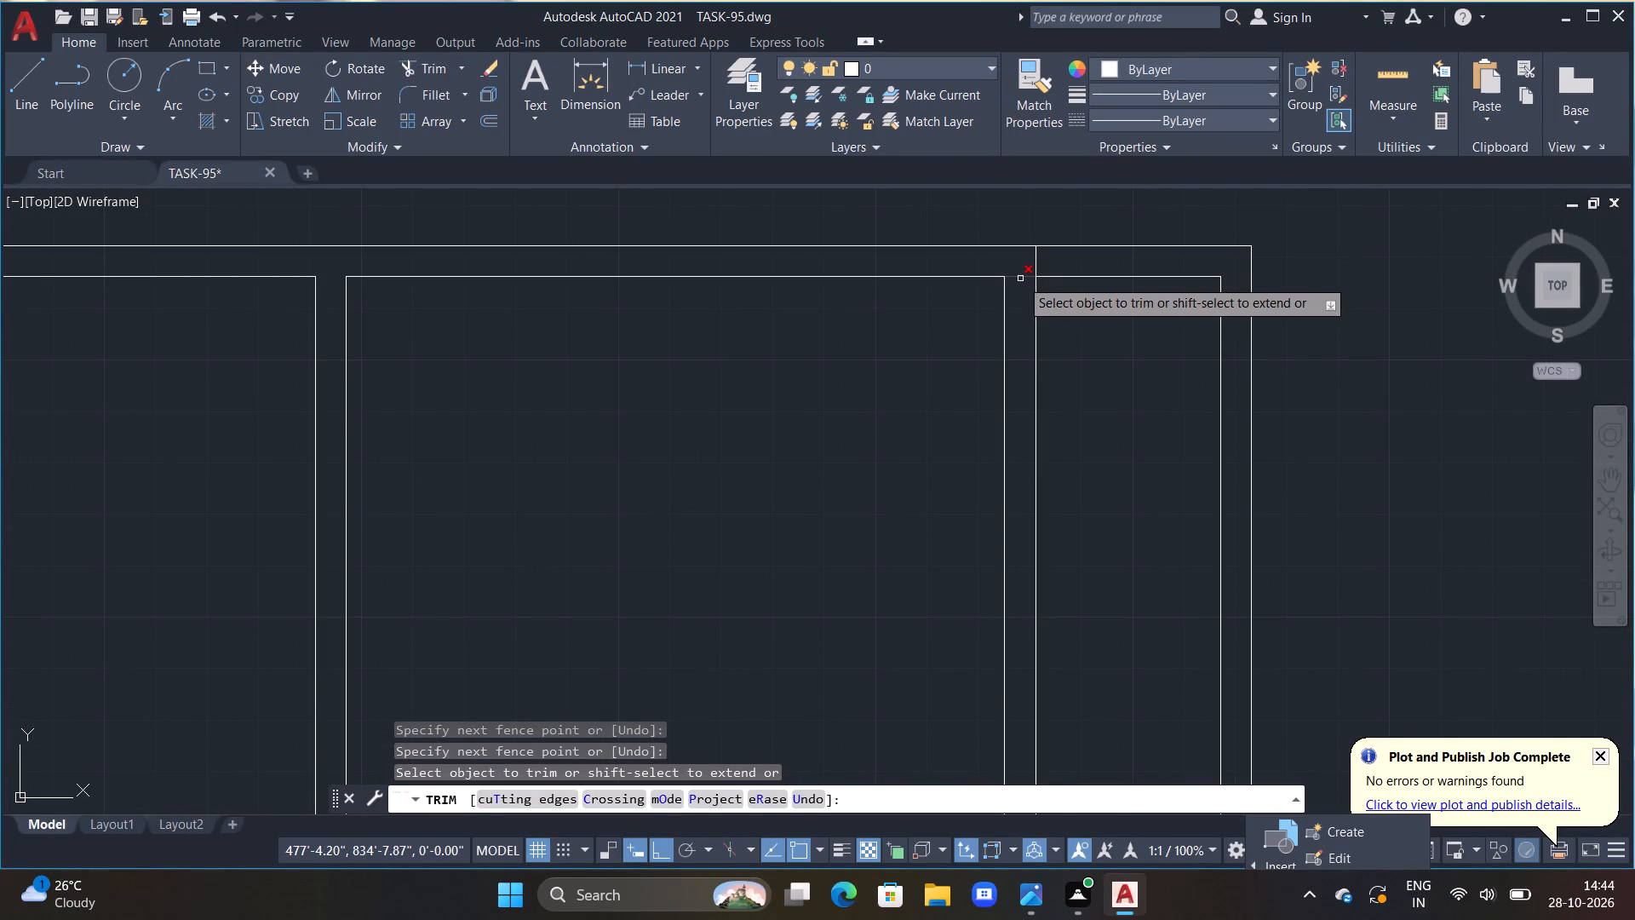
double_click(1020, 278)
scroll(957, 414, down, 3)
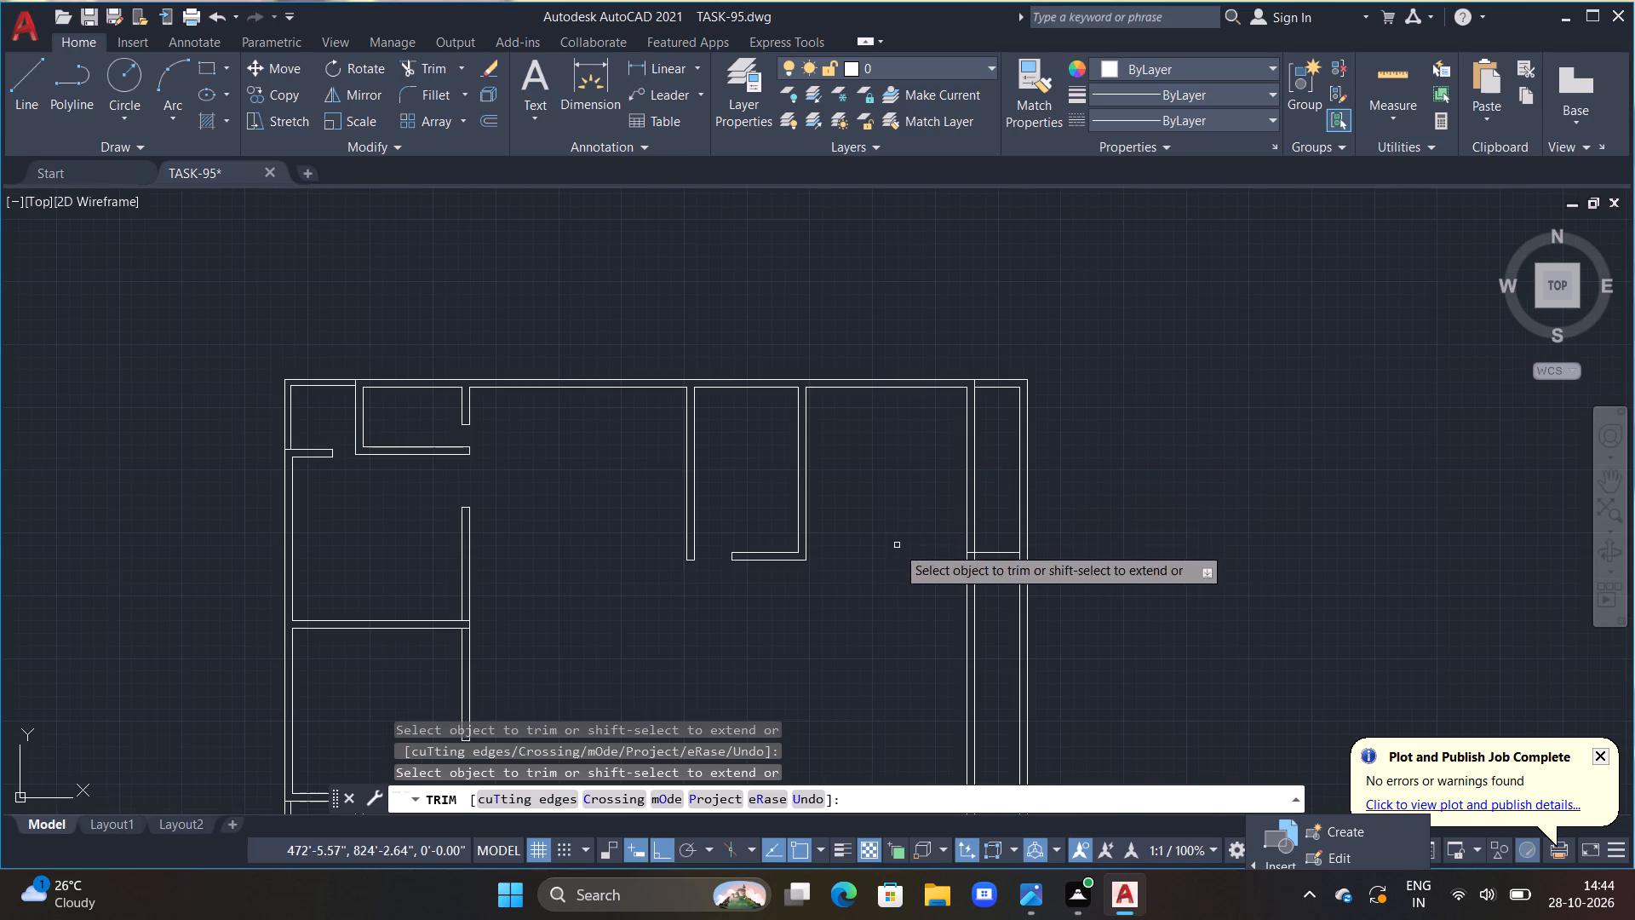
Trim away the inner lines of the top and right outer walls around the narrow top-right bay.
scroll(995, 395, up, 3)
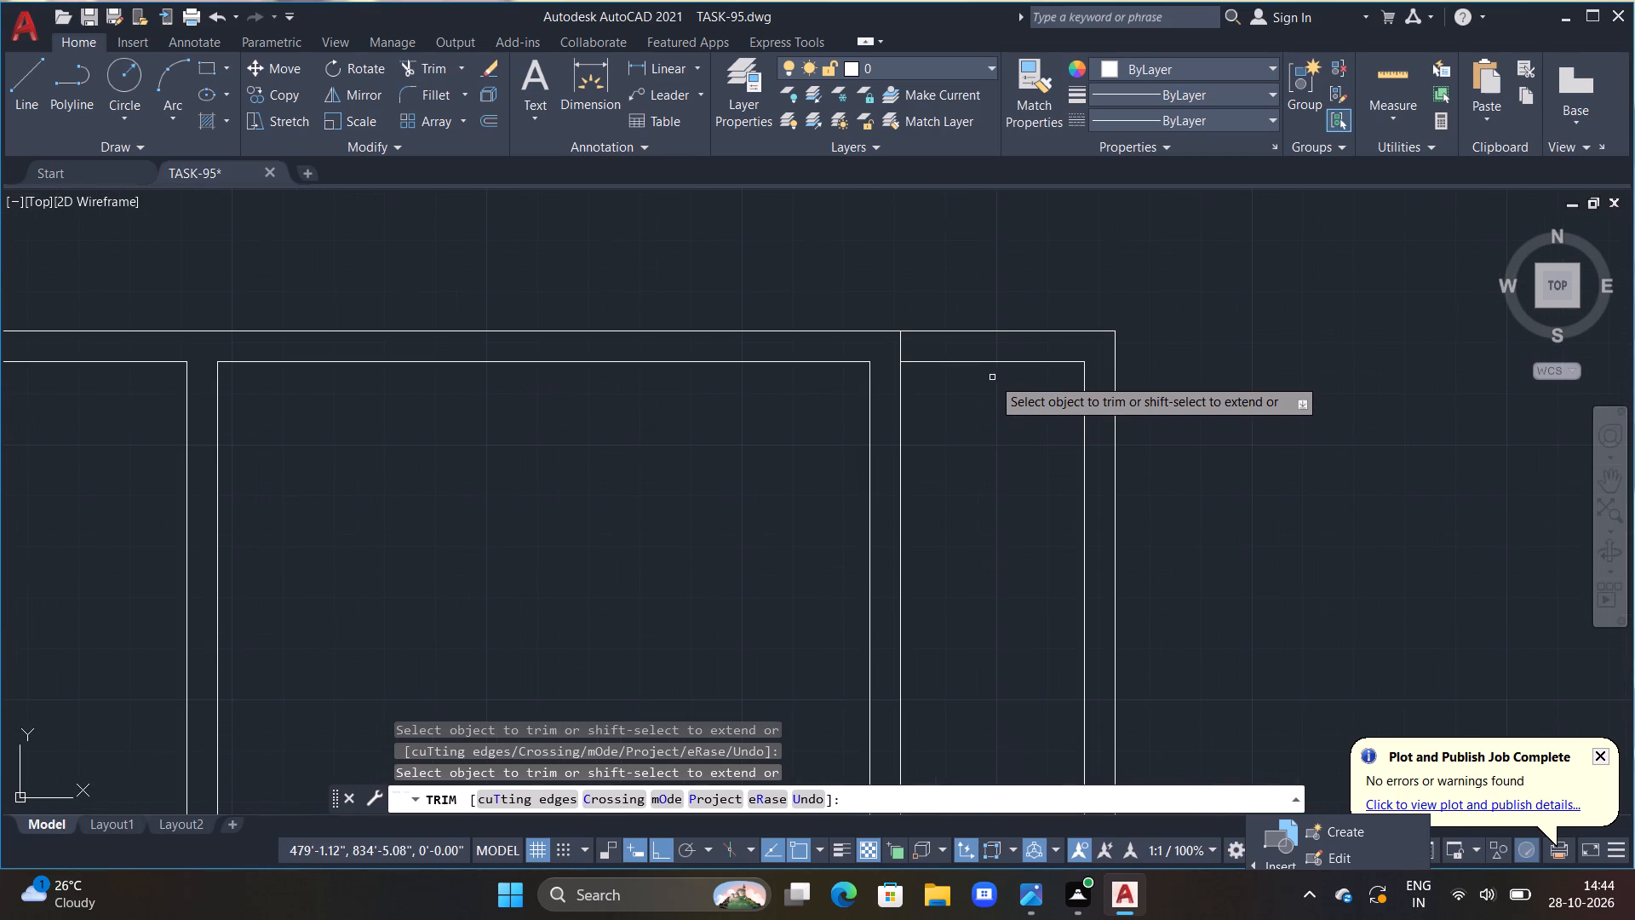
click(987, 362)
scroll(1001, 457, down, 1)
middle_drag(1006, 451, 981, 296)
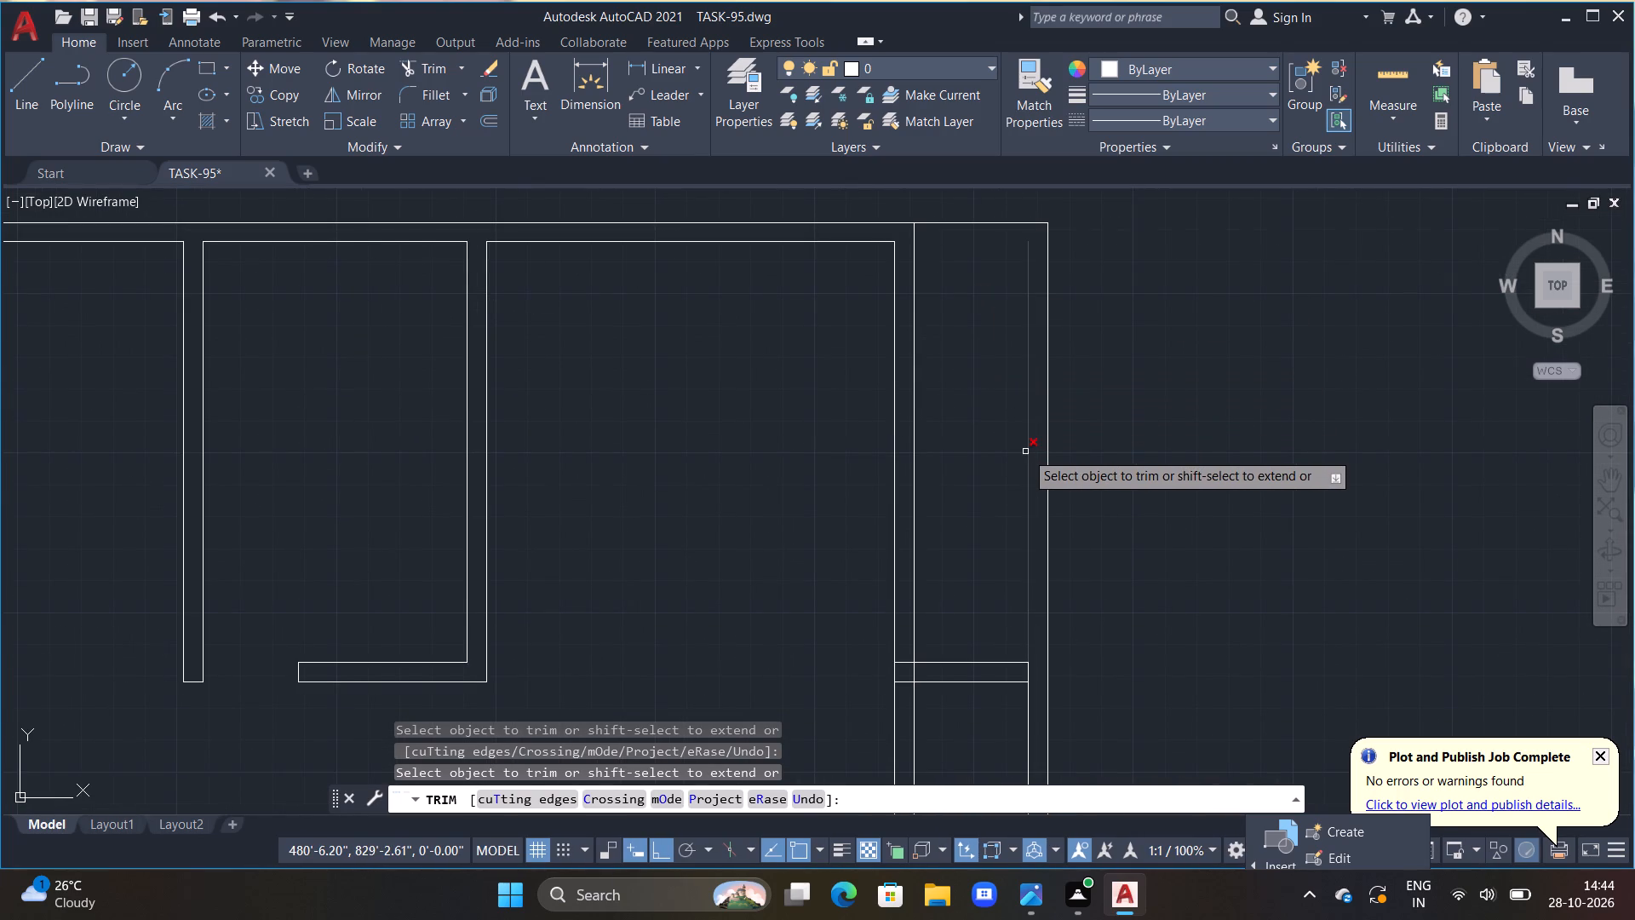
click(1025, 451)
key(Escape)
Extend the upper line of the narrow bay's short horizontal partition to the right wall's outer line.
text(EX)
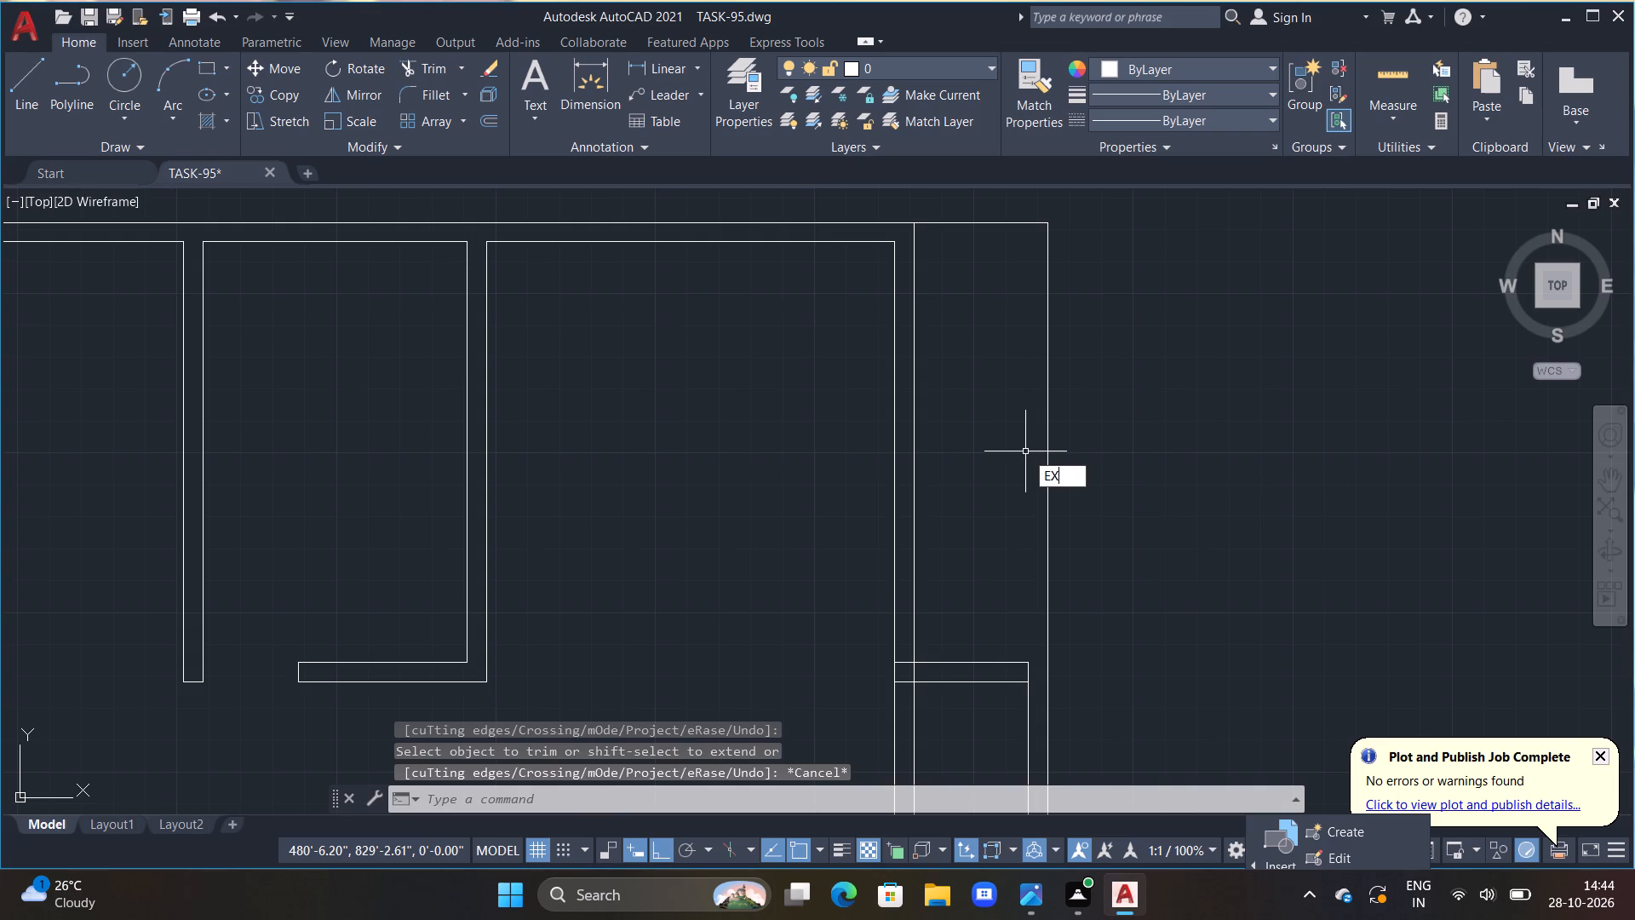
key(space)
click(1007, 662)
key(Escape)
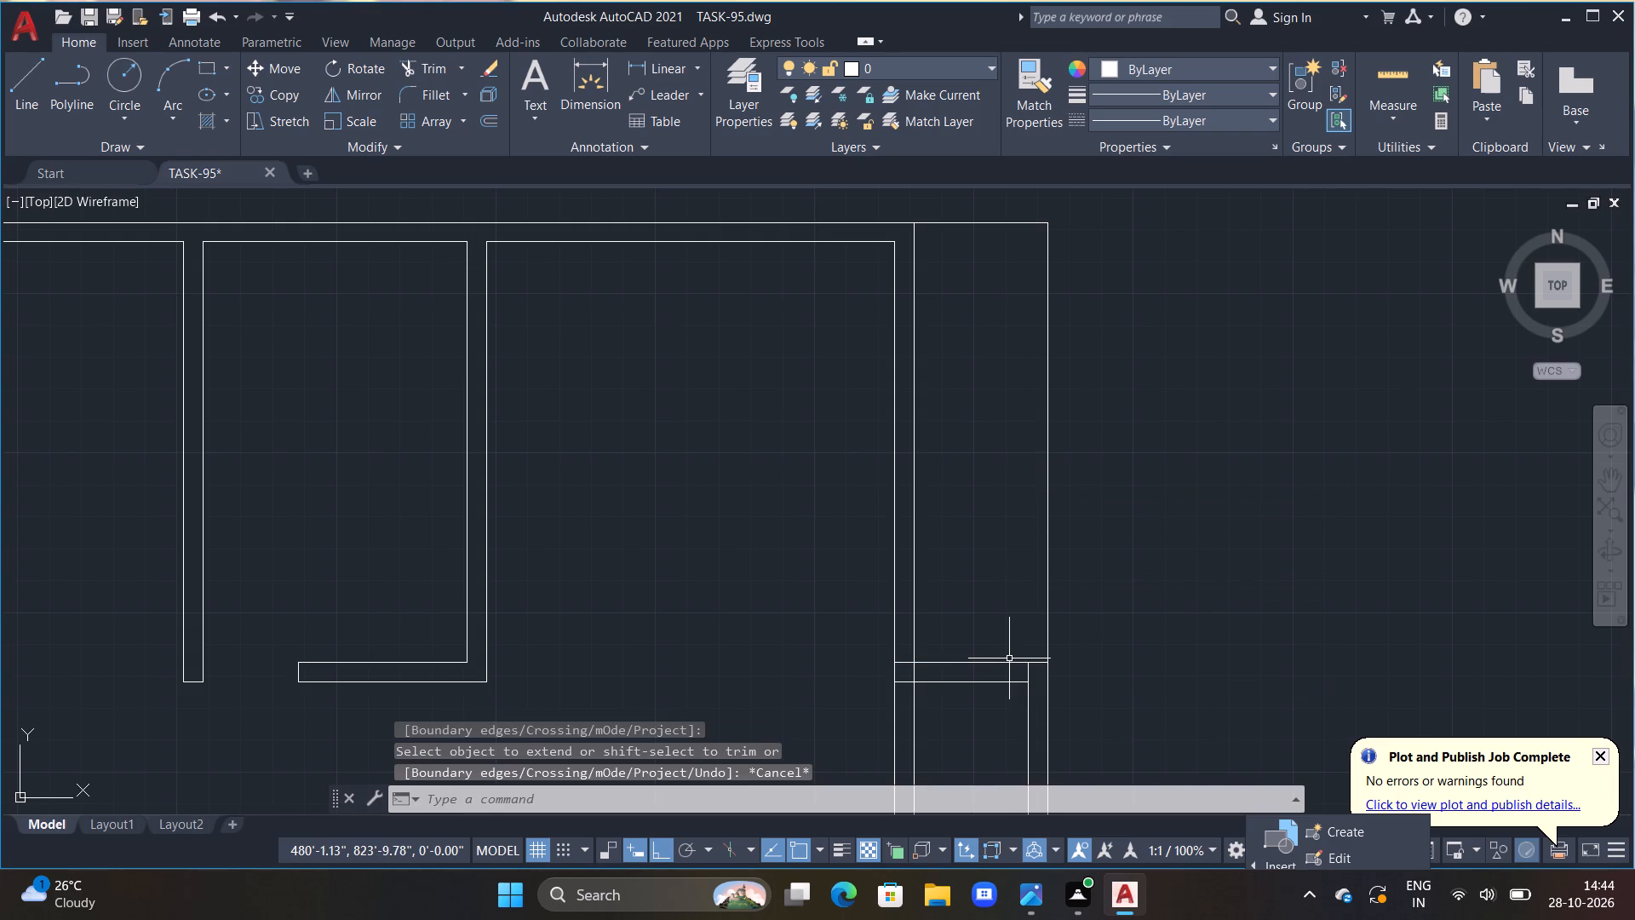
key(Escape)
key(Escape)
key(Escape)
key(Escape)
Offset the right and top walls' outer lines 4.5" inward at the narrow top-right bay.
text(OFFF)
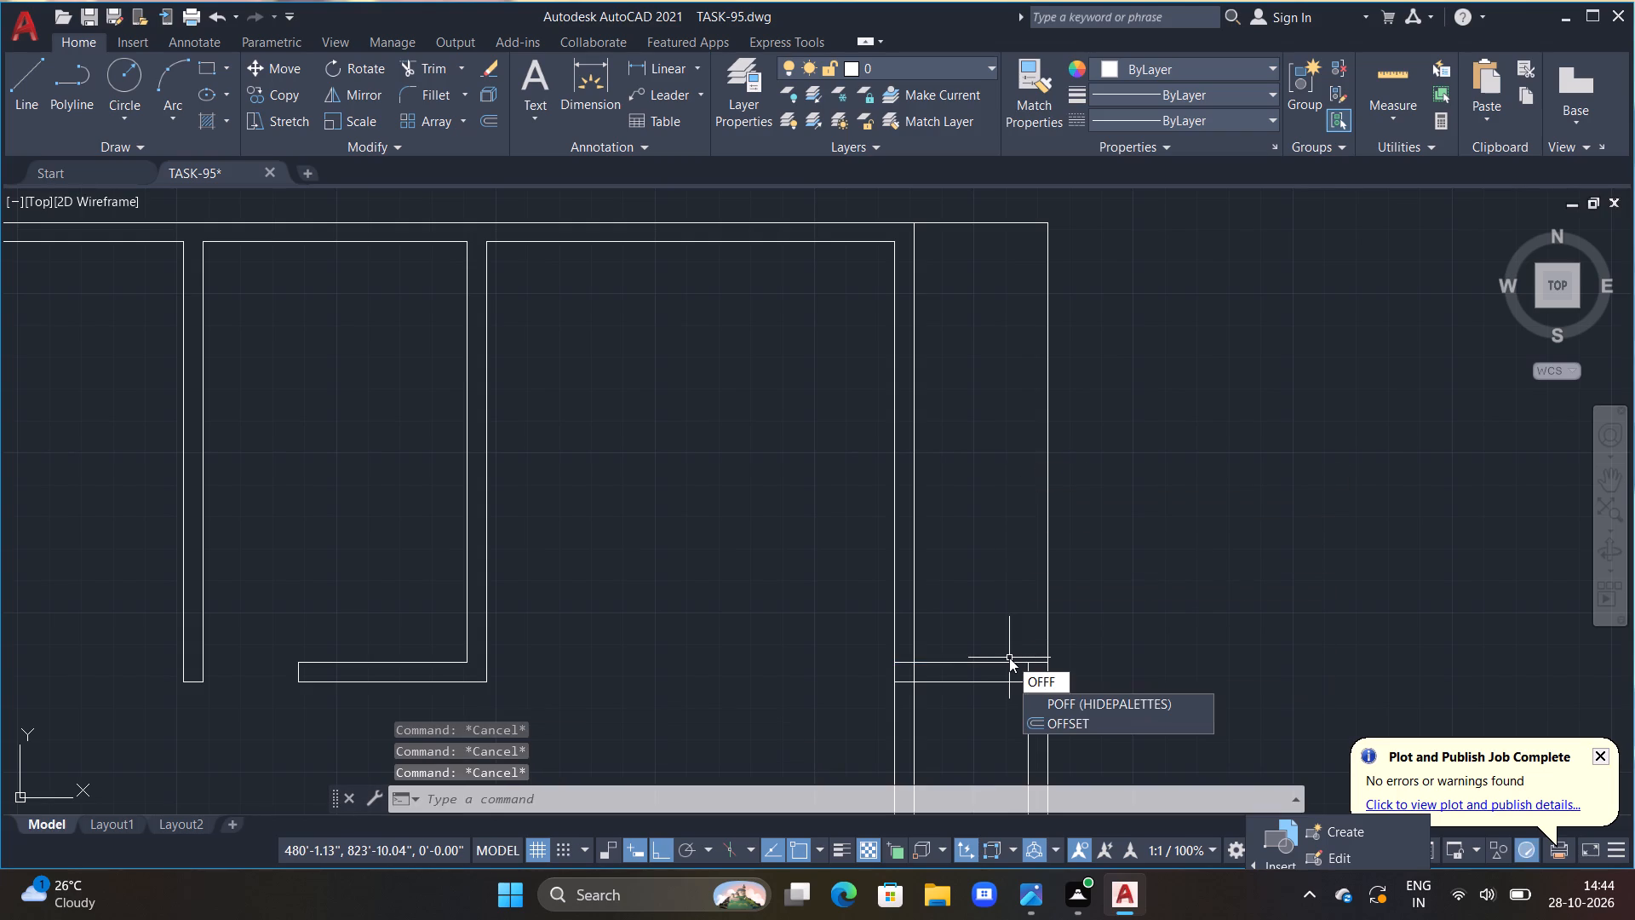
key(BackSpace)
key(BackSpace)
key(BackSpace)
key(BackSpace)
key(BackSpace)
key(BackSpace)
key(BackSpace)
key(BackSpace)
text(OFF 4.5")
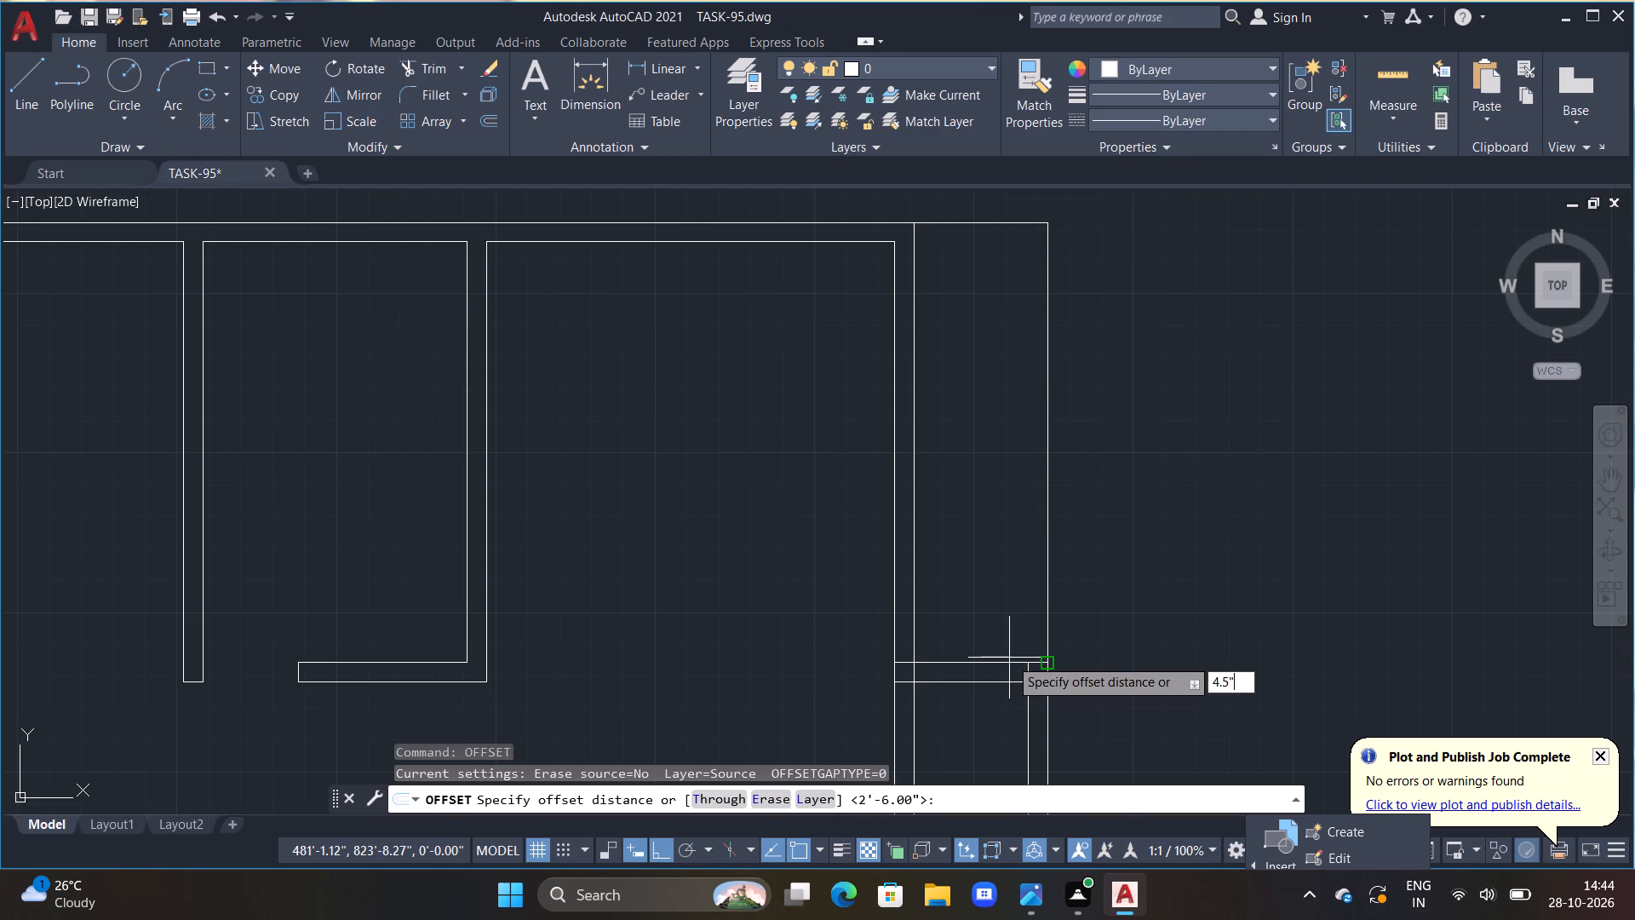
key(Return)
scroll(1009, 658, up, 1)
scroll(1034, 381, down, 2)
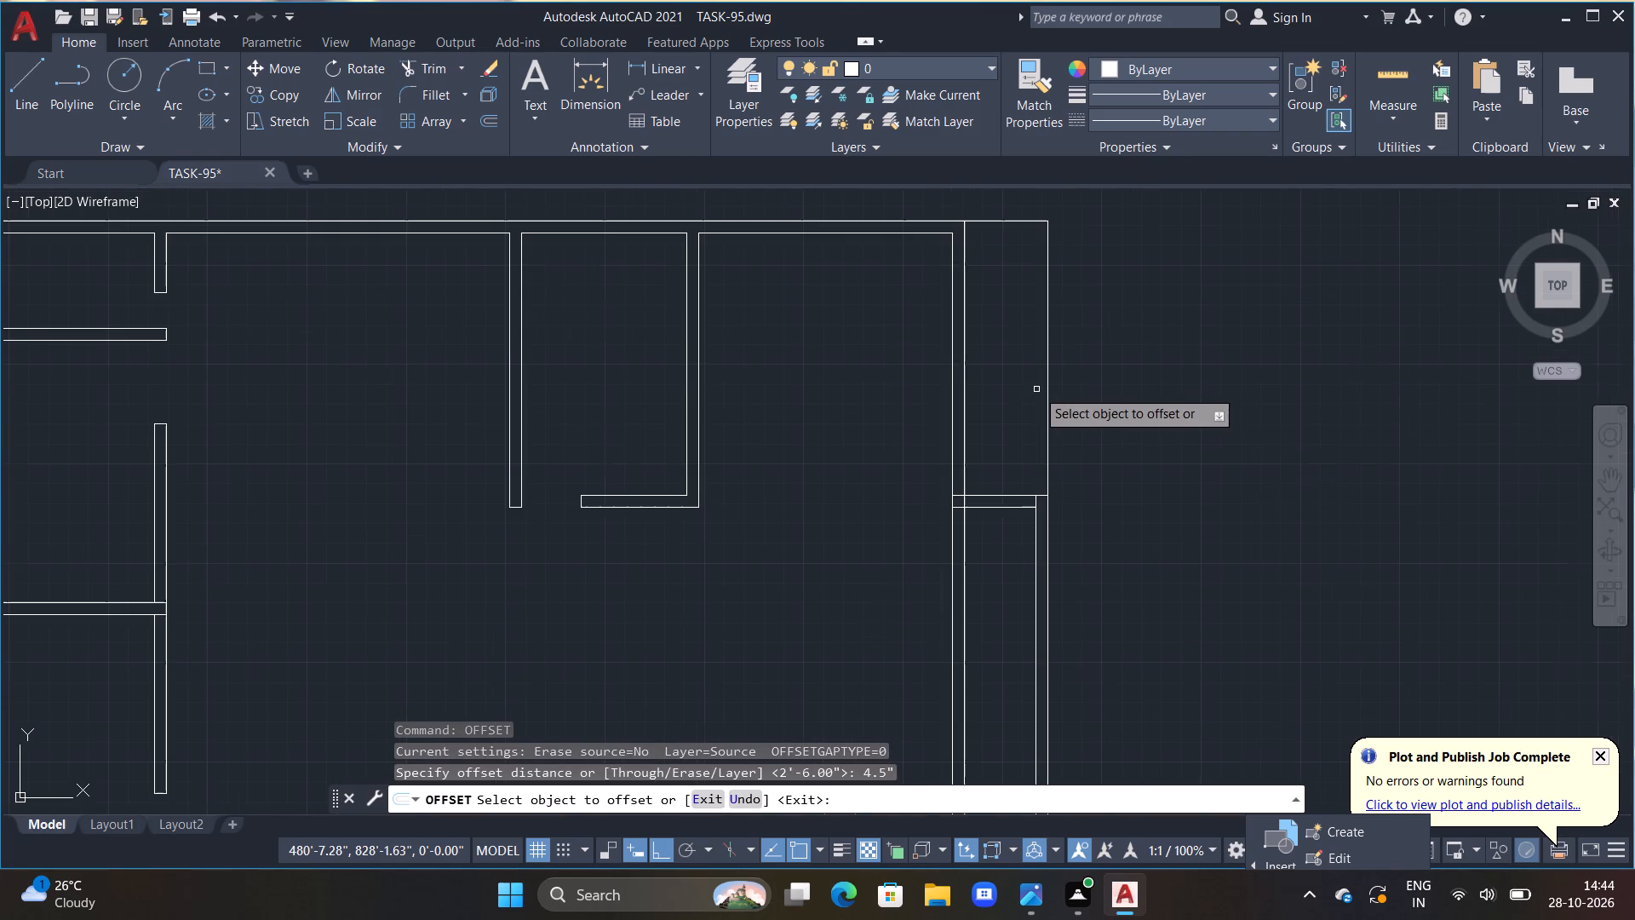
click(1045, 388)
click(1030, 383)
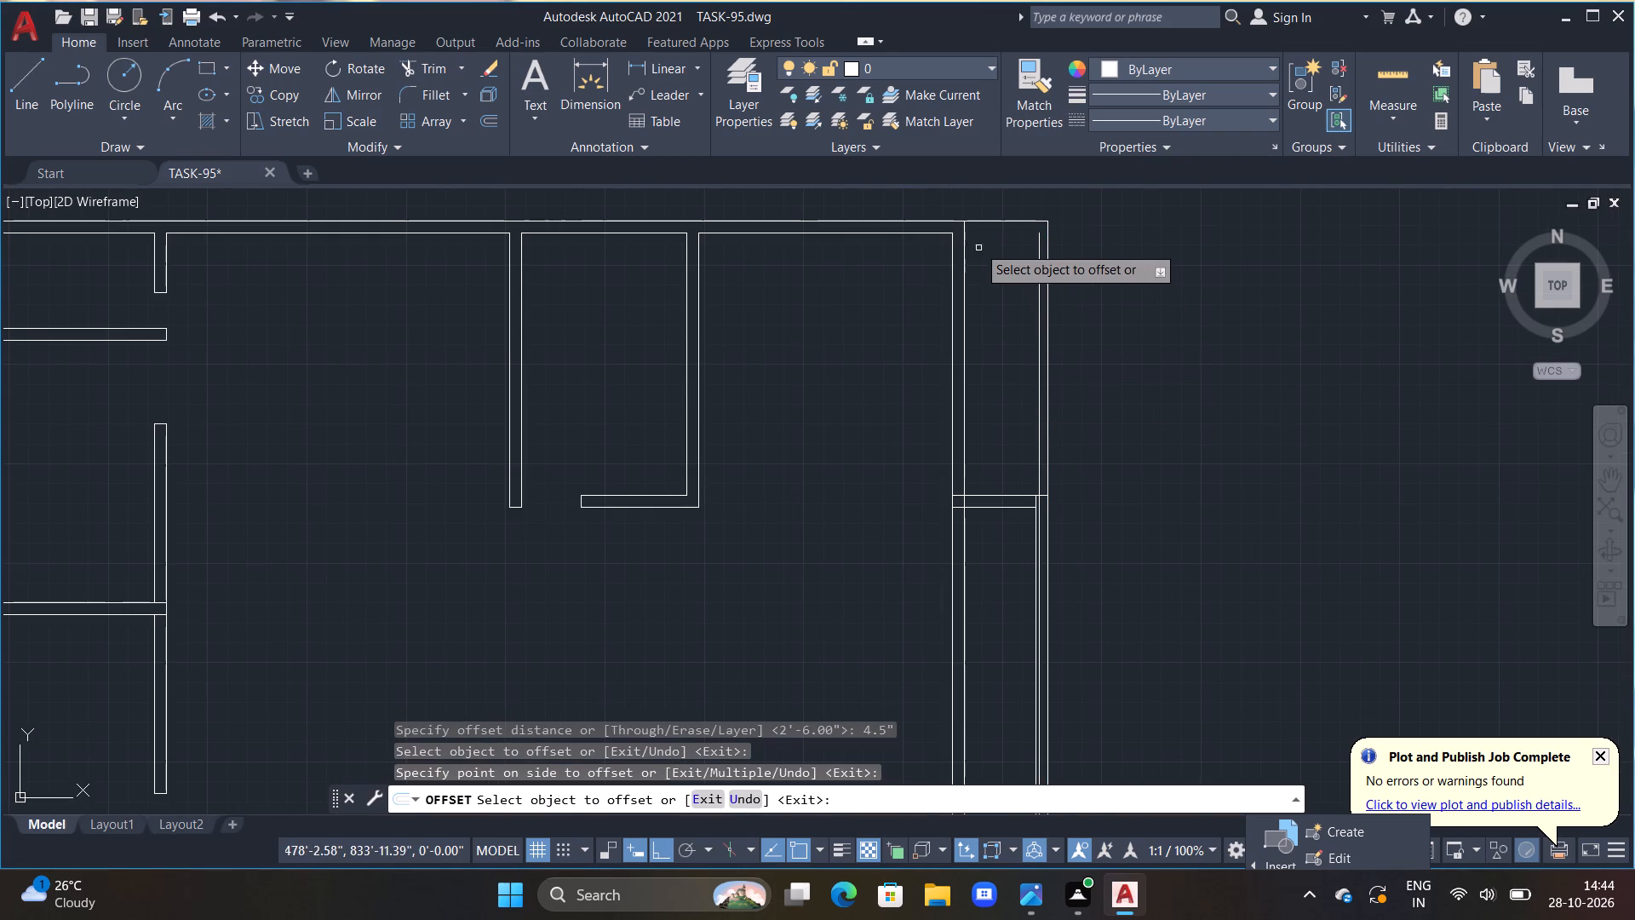
click(983, 219)
click(990, 250)
key(Escape)
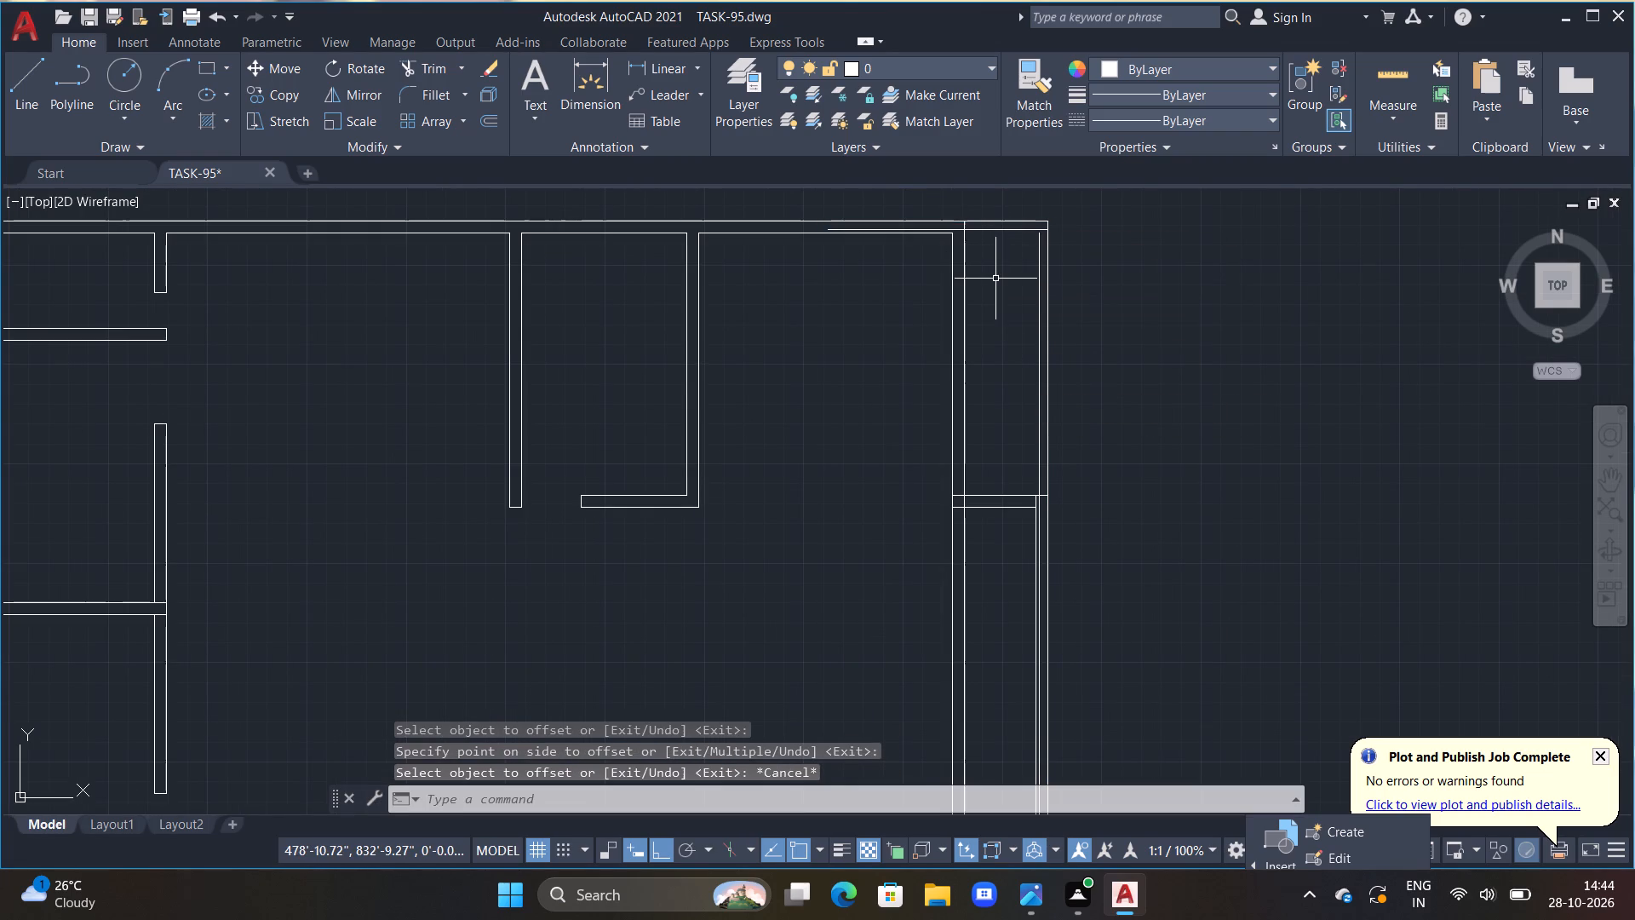
Extend the bay's new right inner line up to its new top inner line.
text(EX)
key(space)
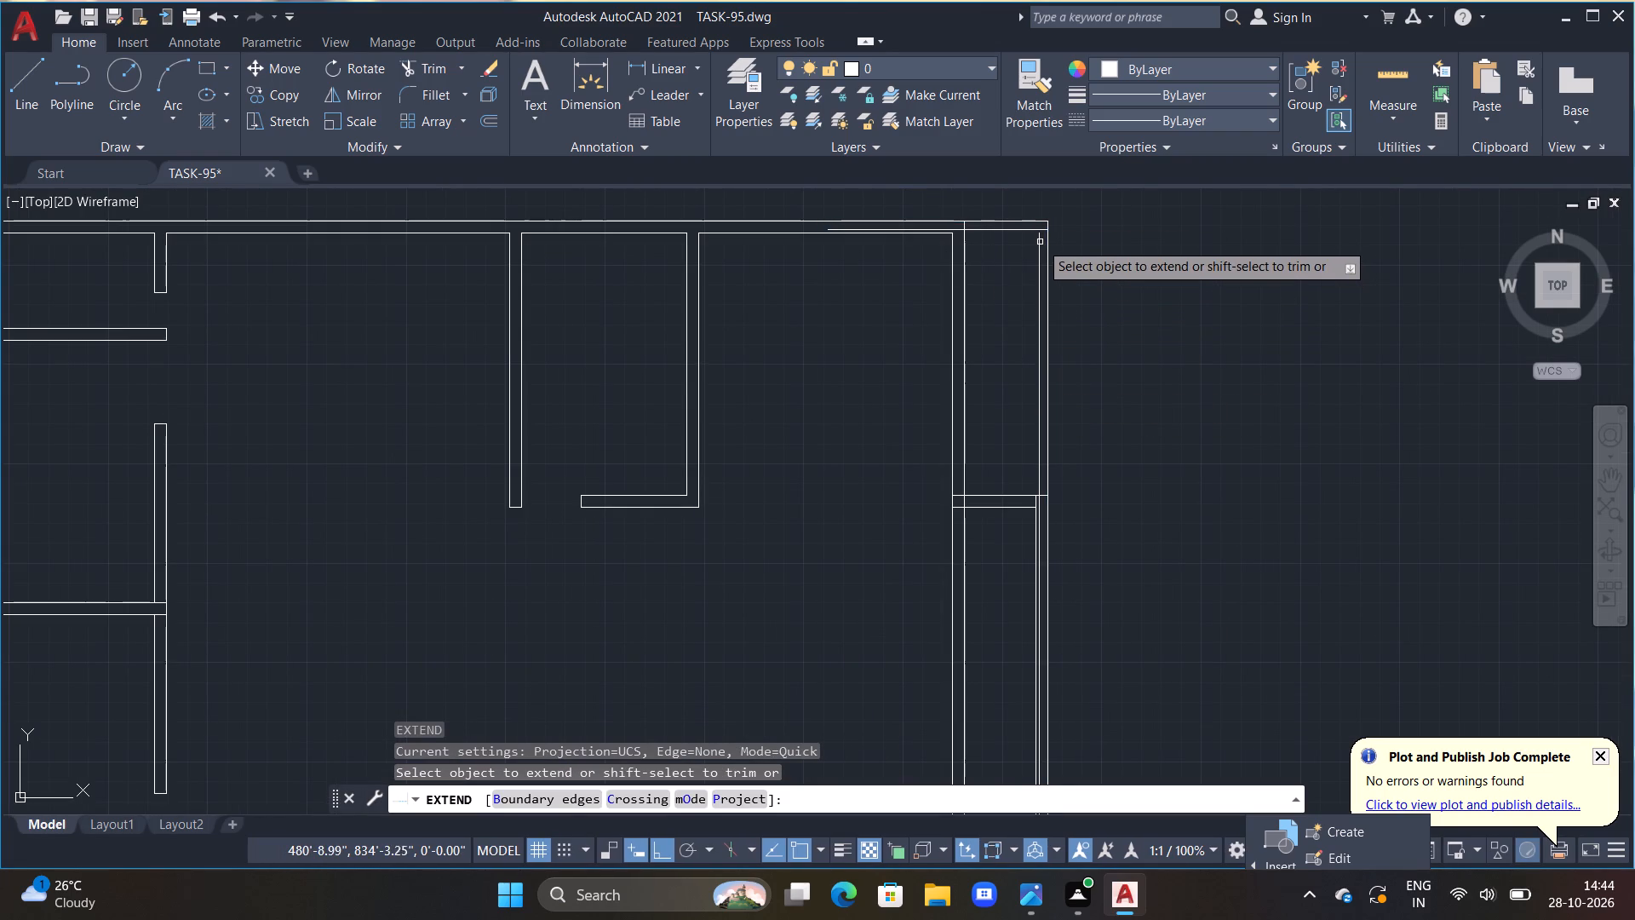
click(1040, 240)
key(Escape)
Trim the new 4.5" wall lines where they overrun the bay, west of it and below its short partition.
text(TR)
key(space)
click(936, 228)
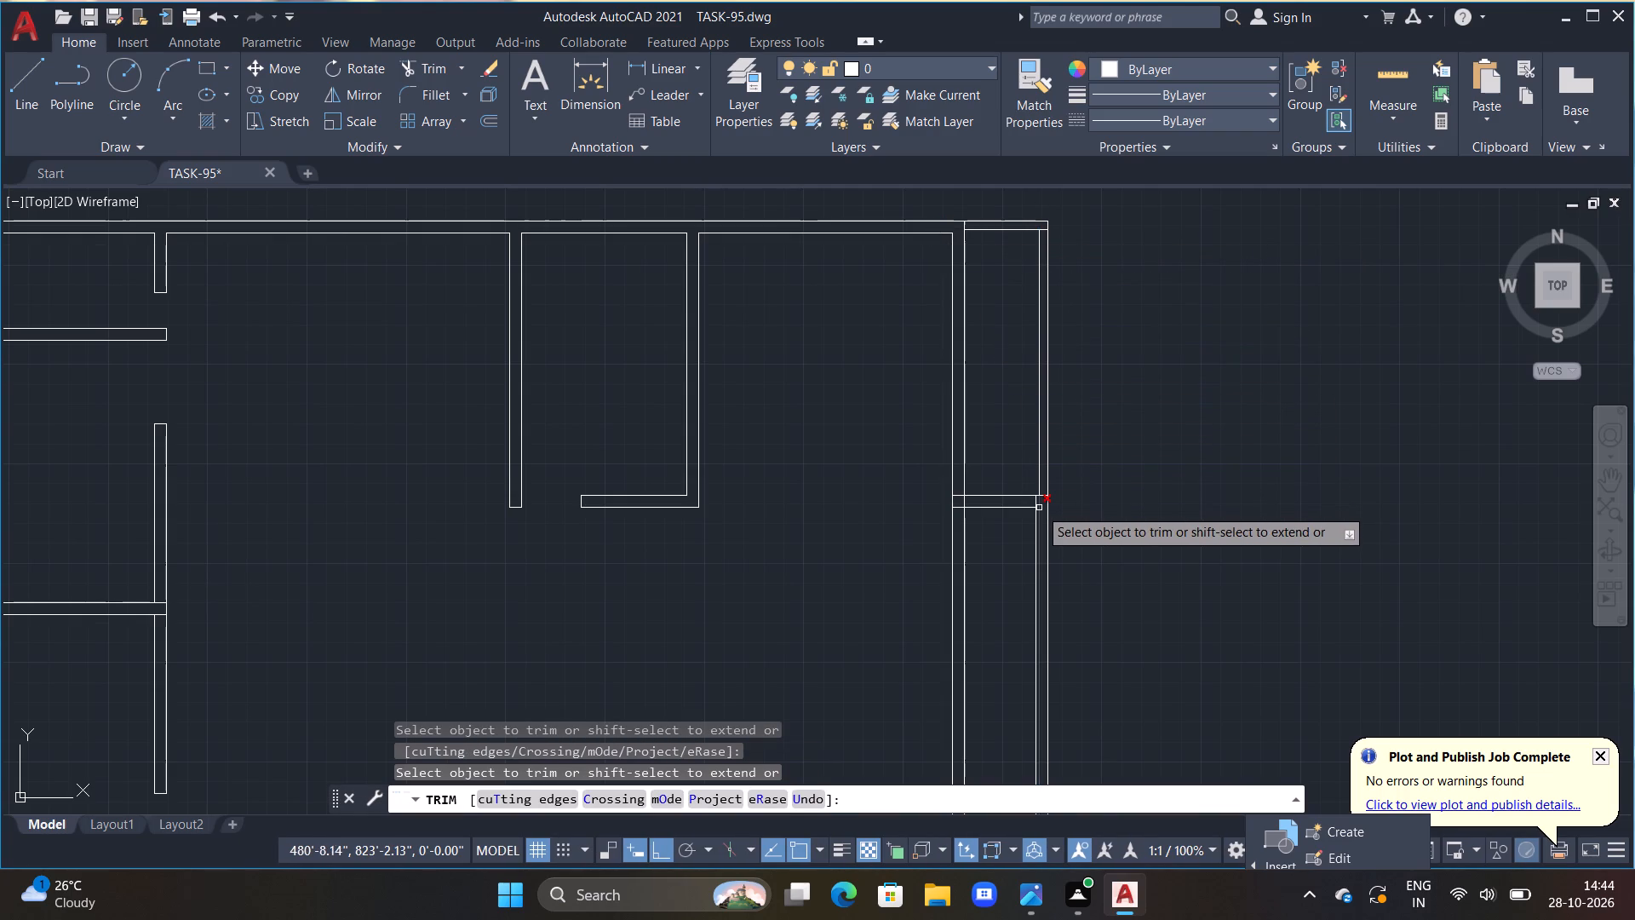
click(1041, 562)
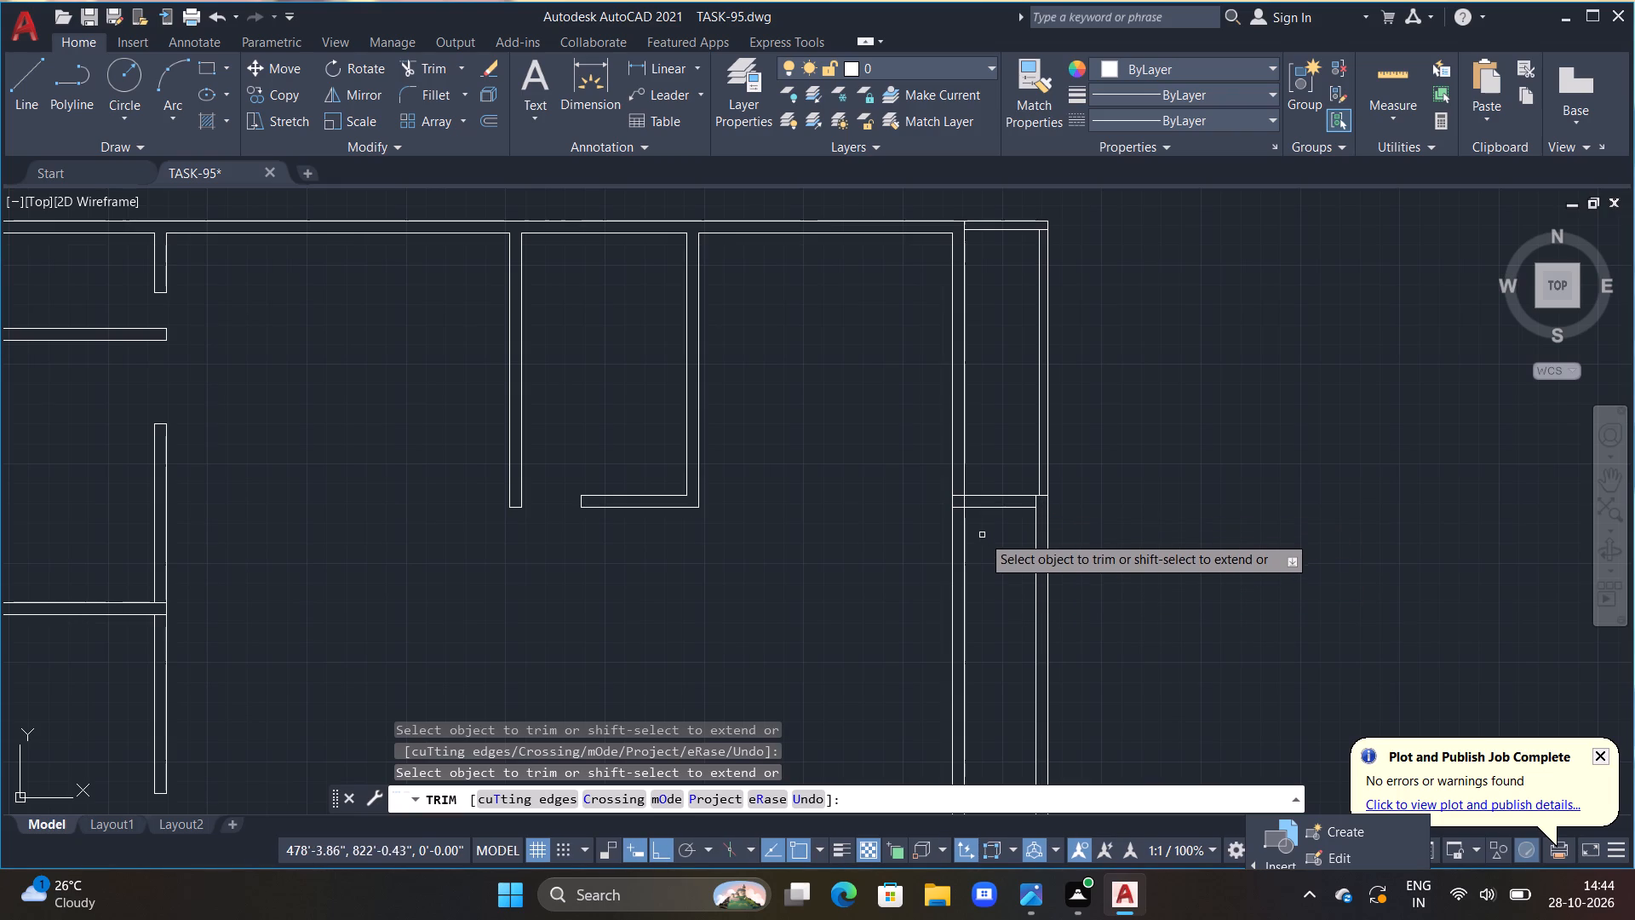
Trim away the short partition's upper line and the leftover stubs at the bay's top-right corner and right-wall junction.
click(992, 492)
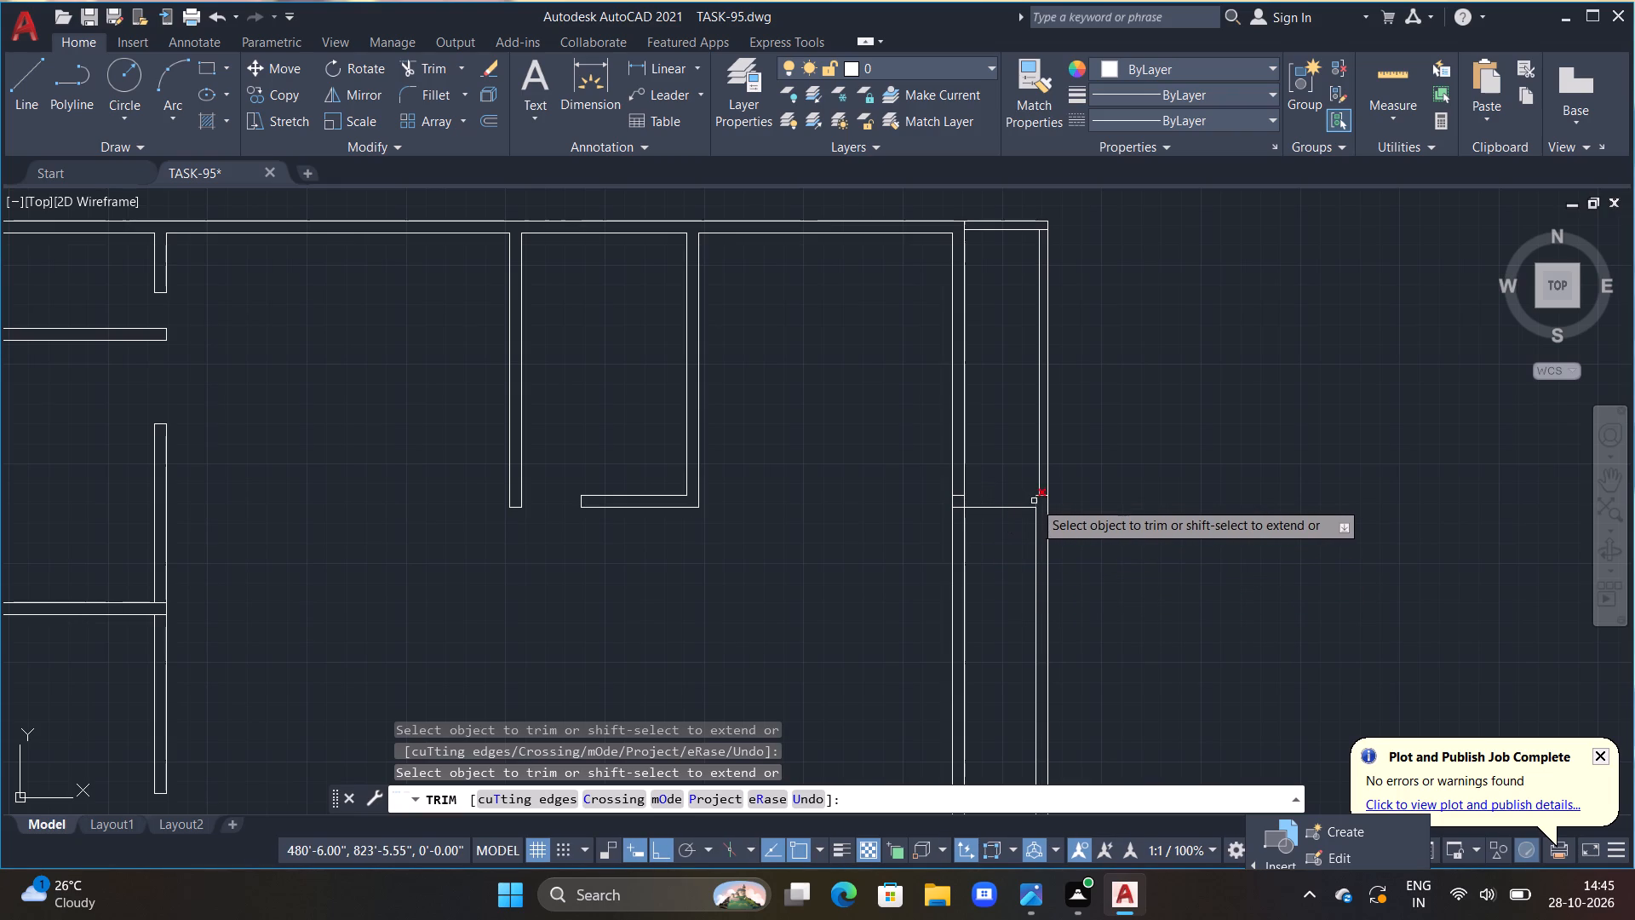
scroll(1043, 248, up, 2)
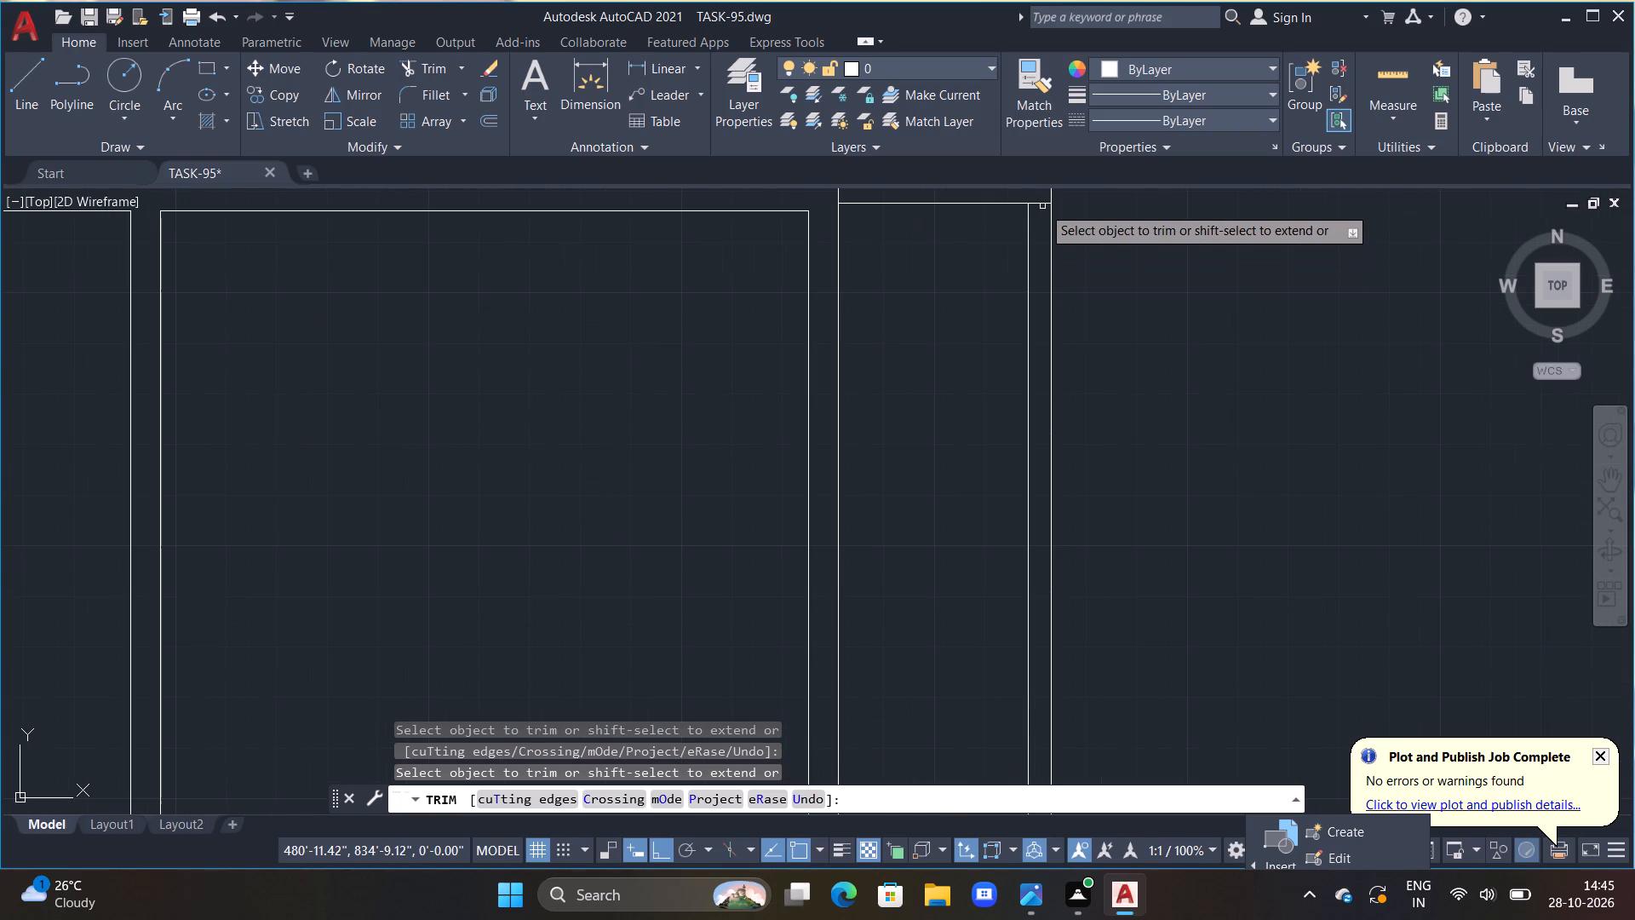
click(1041, 202)
scroll(1026, 320, down, 2)
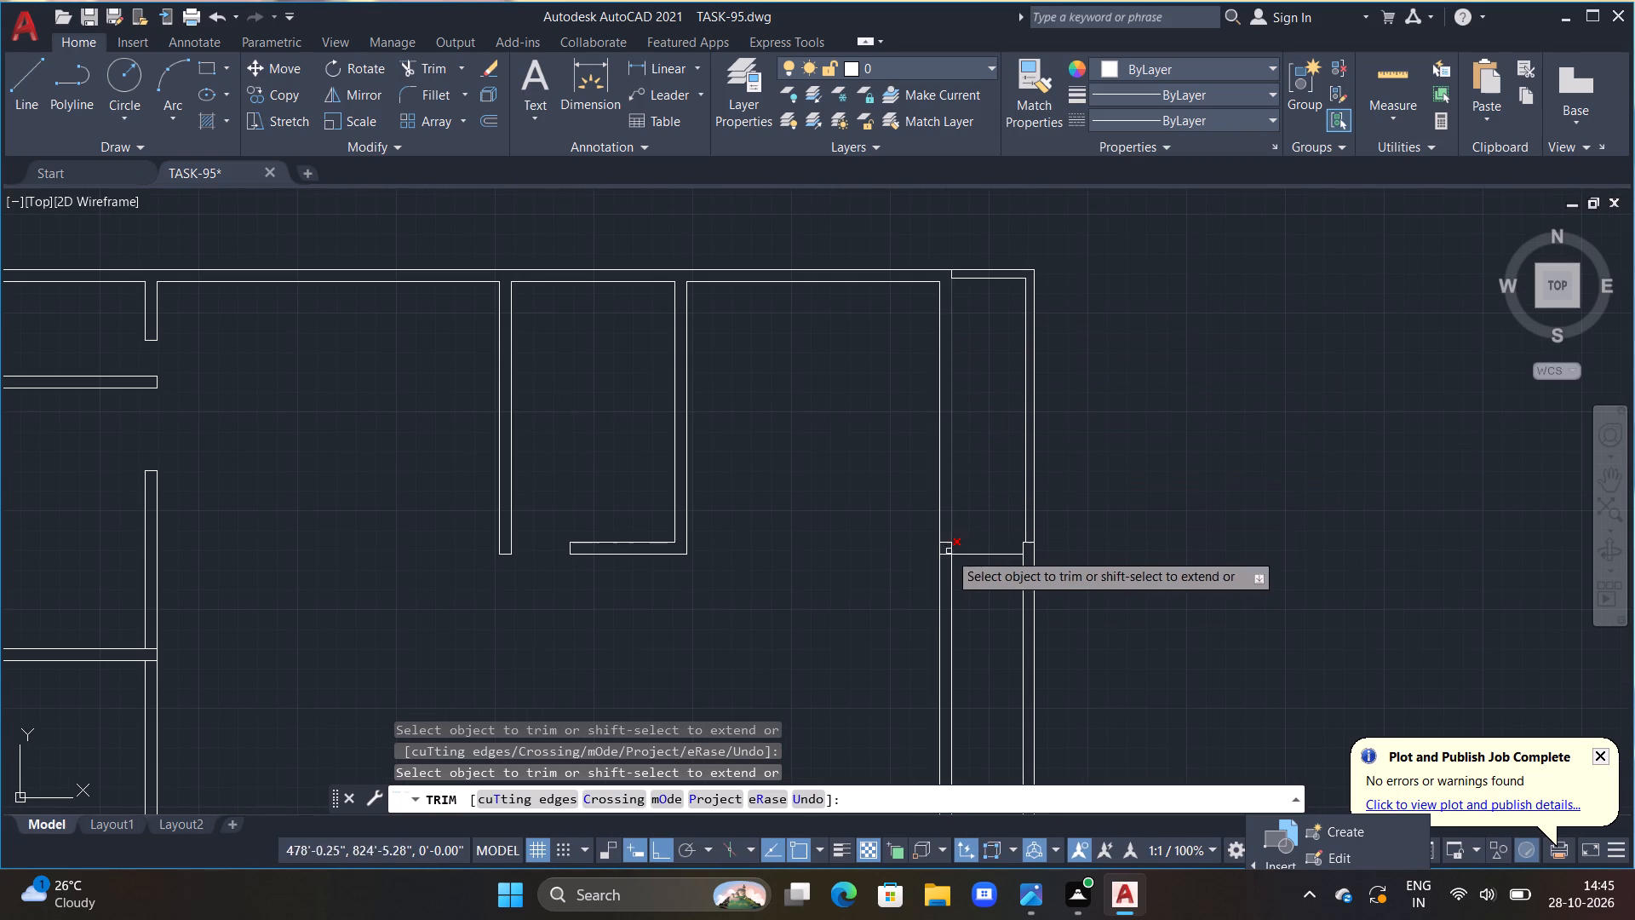
middle_click(952, 498)
scroll(956, 507, up, 2)
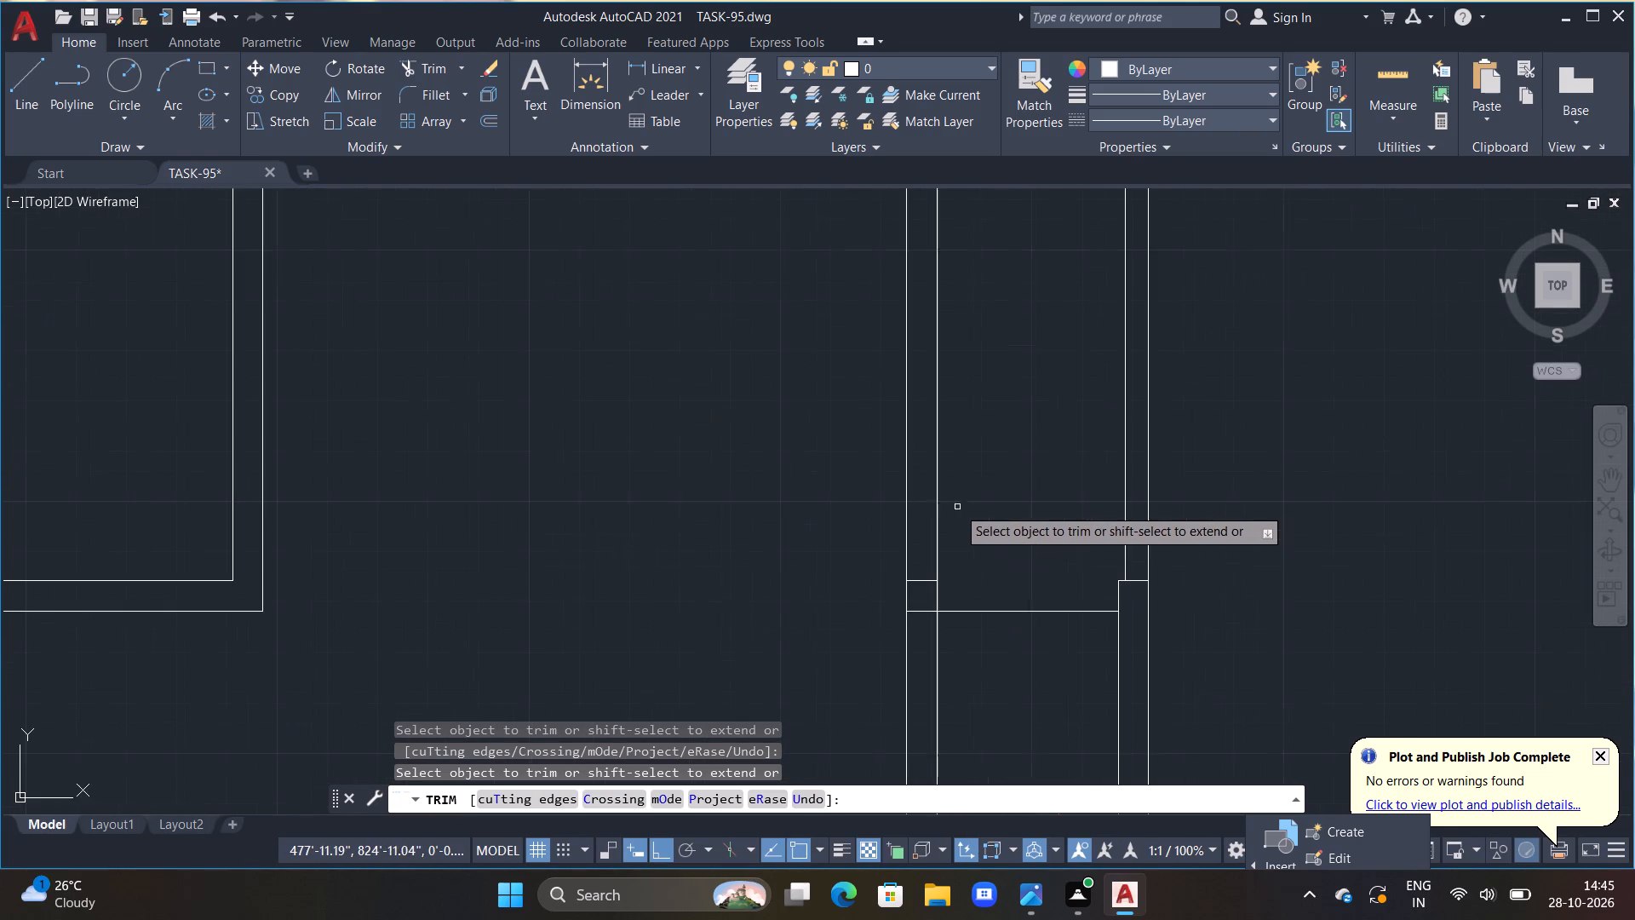
middle_drag(976, 598, 978, 508)
click(929, 492)
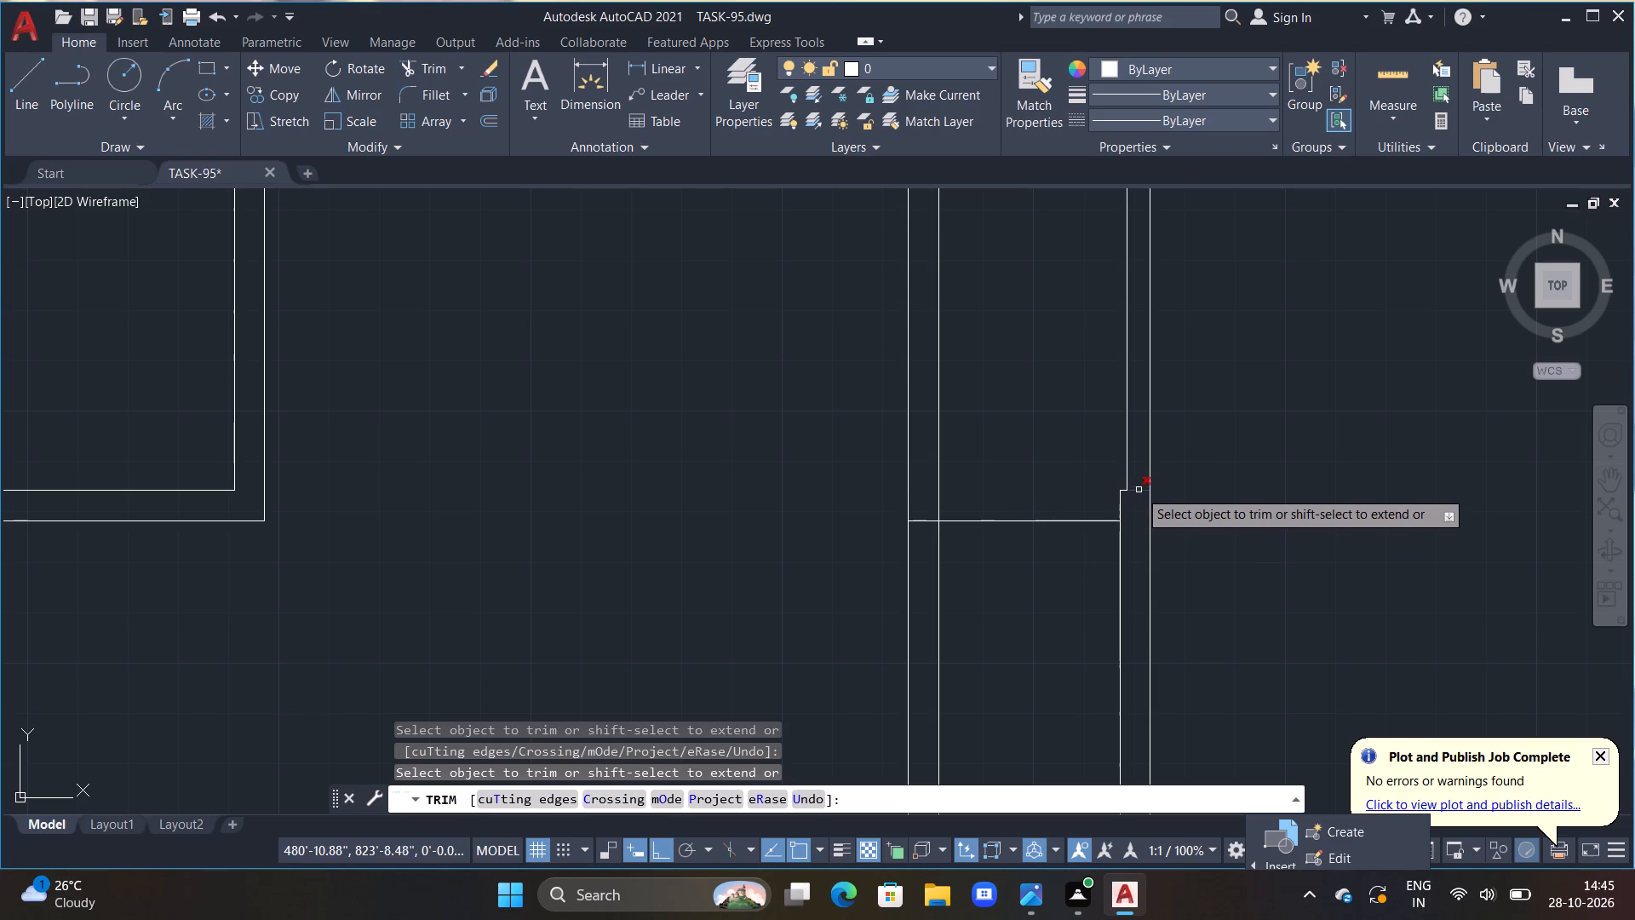
click(1139, 489)
click(1120, 499)
click(1121, 493)
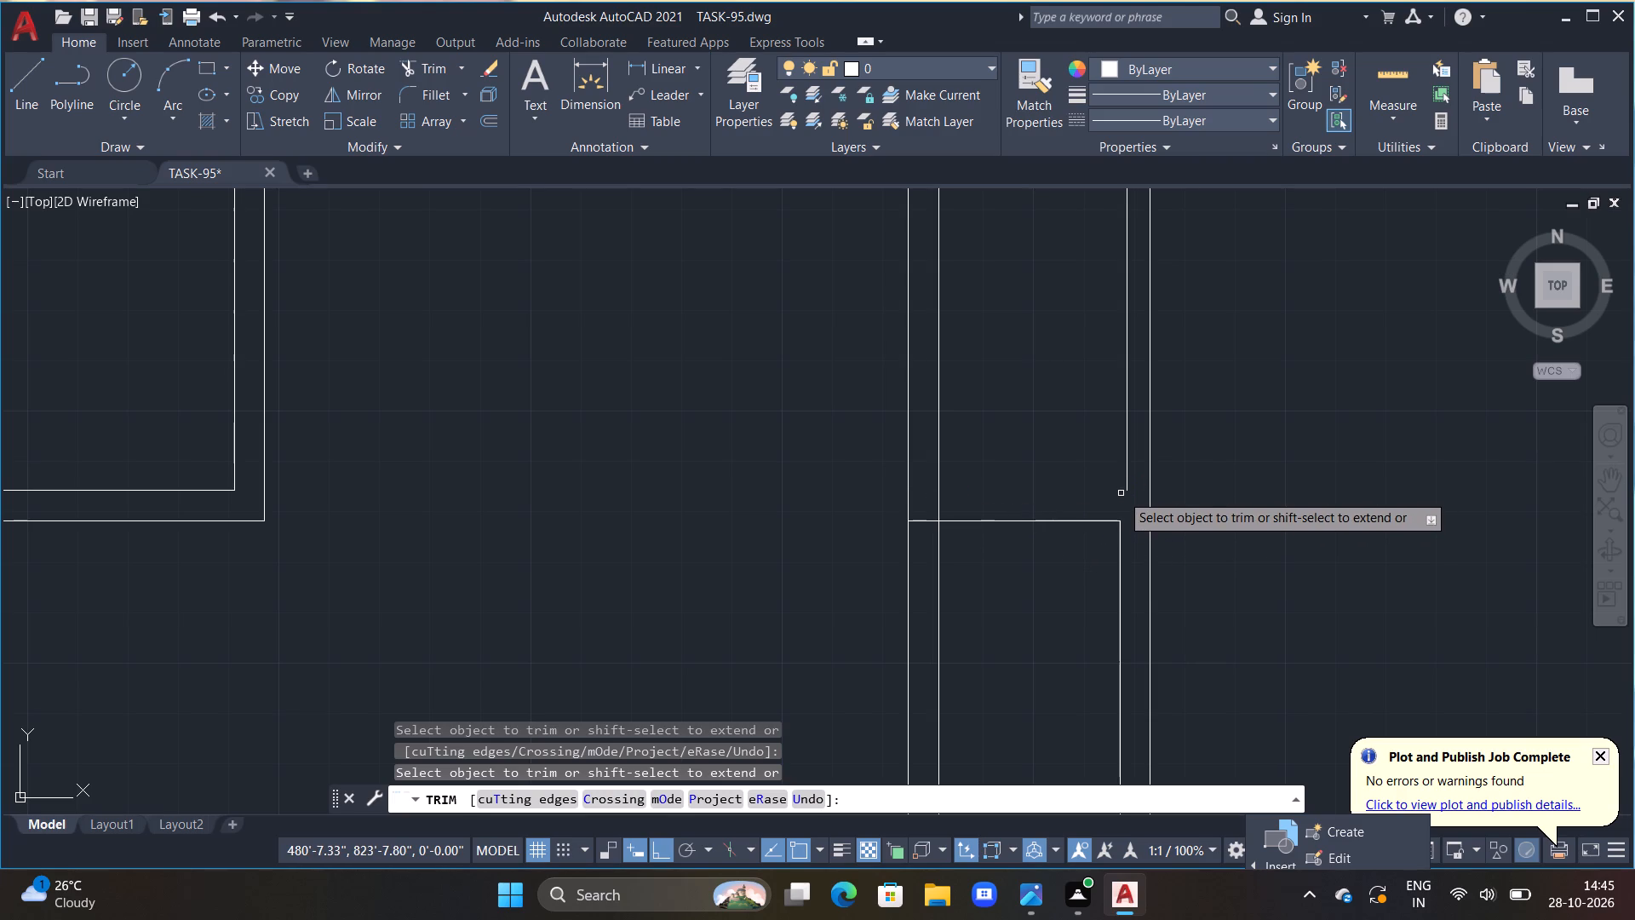
Extend the short partition's remaining line to the right wall's outer line.
key(Escape)
text(EX)
key(space)
click(1111, 523)
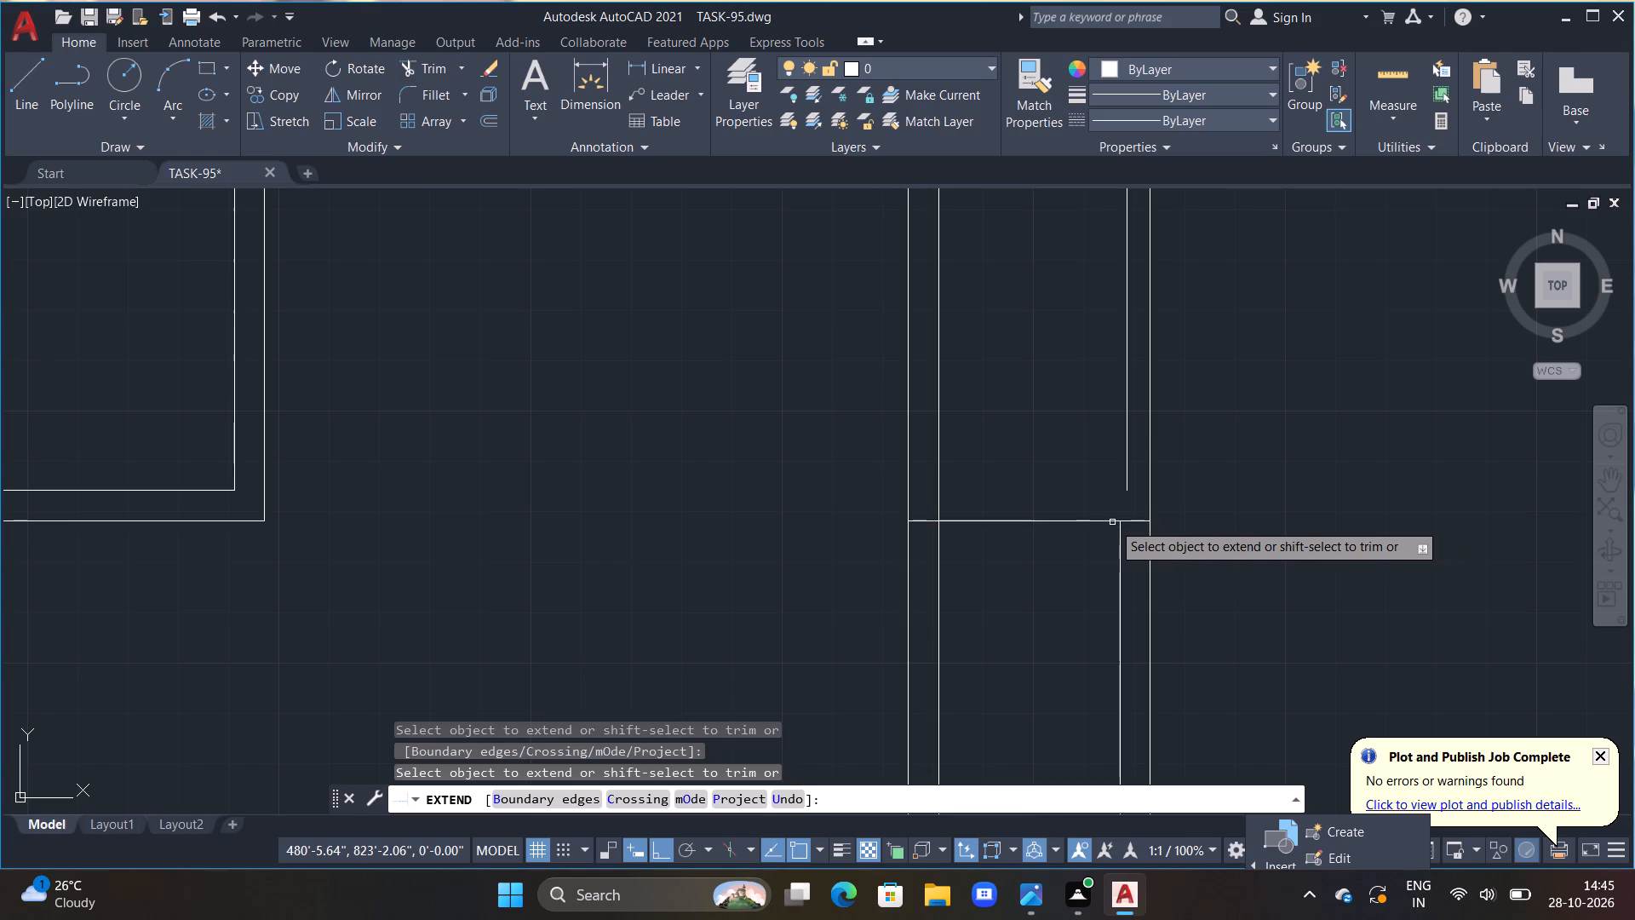
key(Escape)
key(Escape)
key(Escape)
key(Escape)
key(Escape)
key(Escape)
key(Escape)
key(Escape)
Extend the bay's right inner line down to the short partition's remaining line.
text(EX)
key(space)
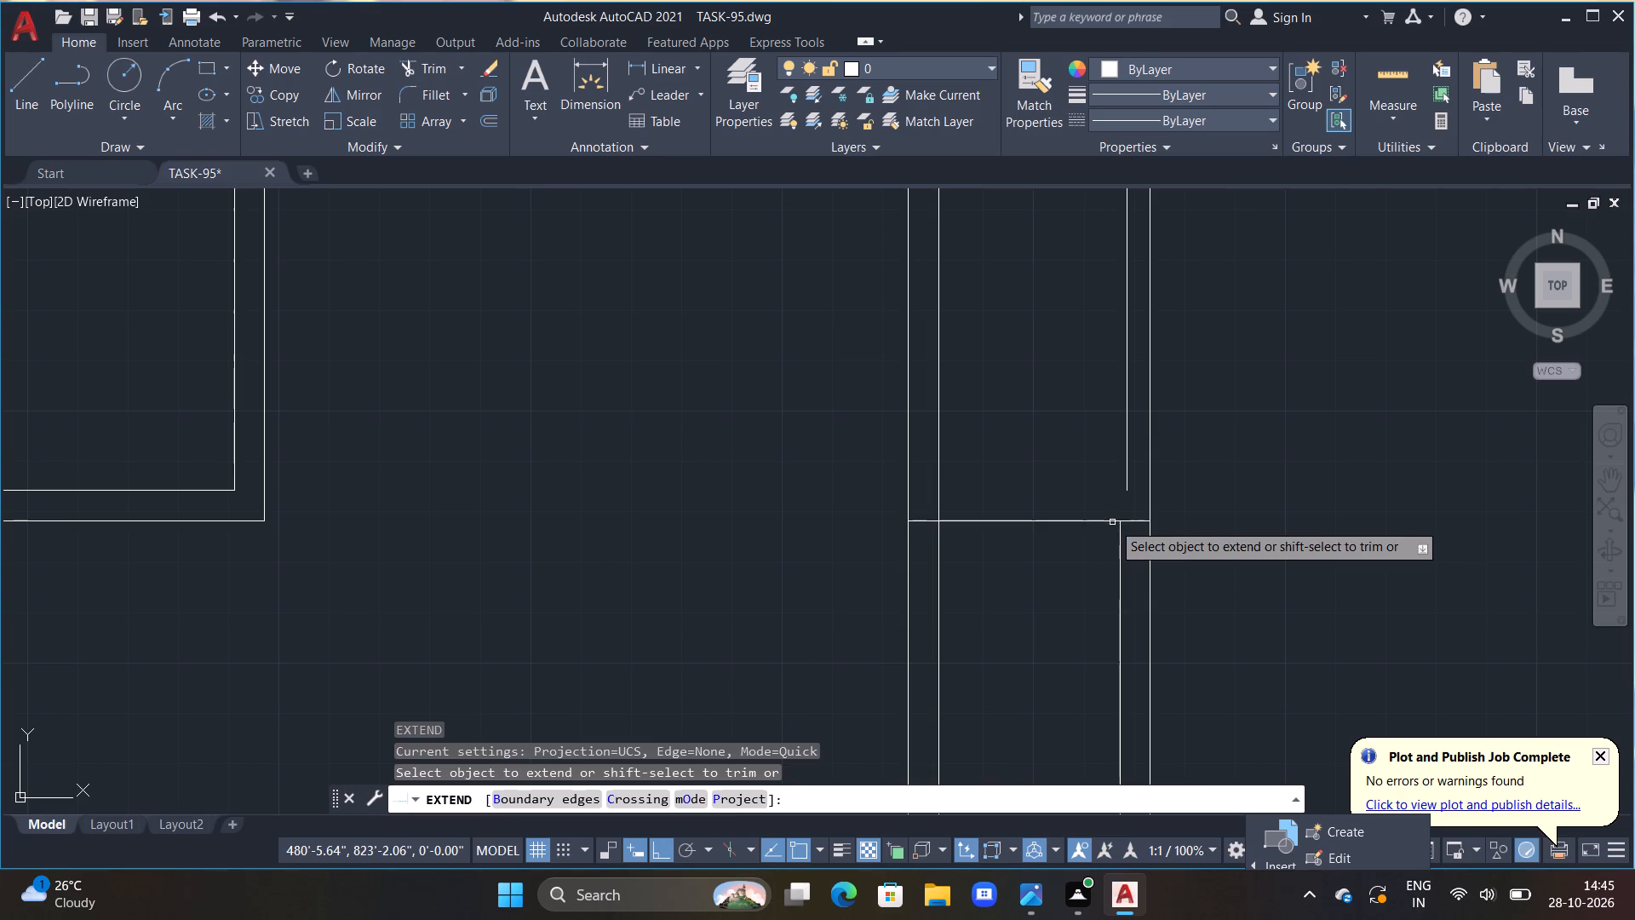
click(1128, 484)
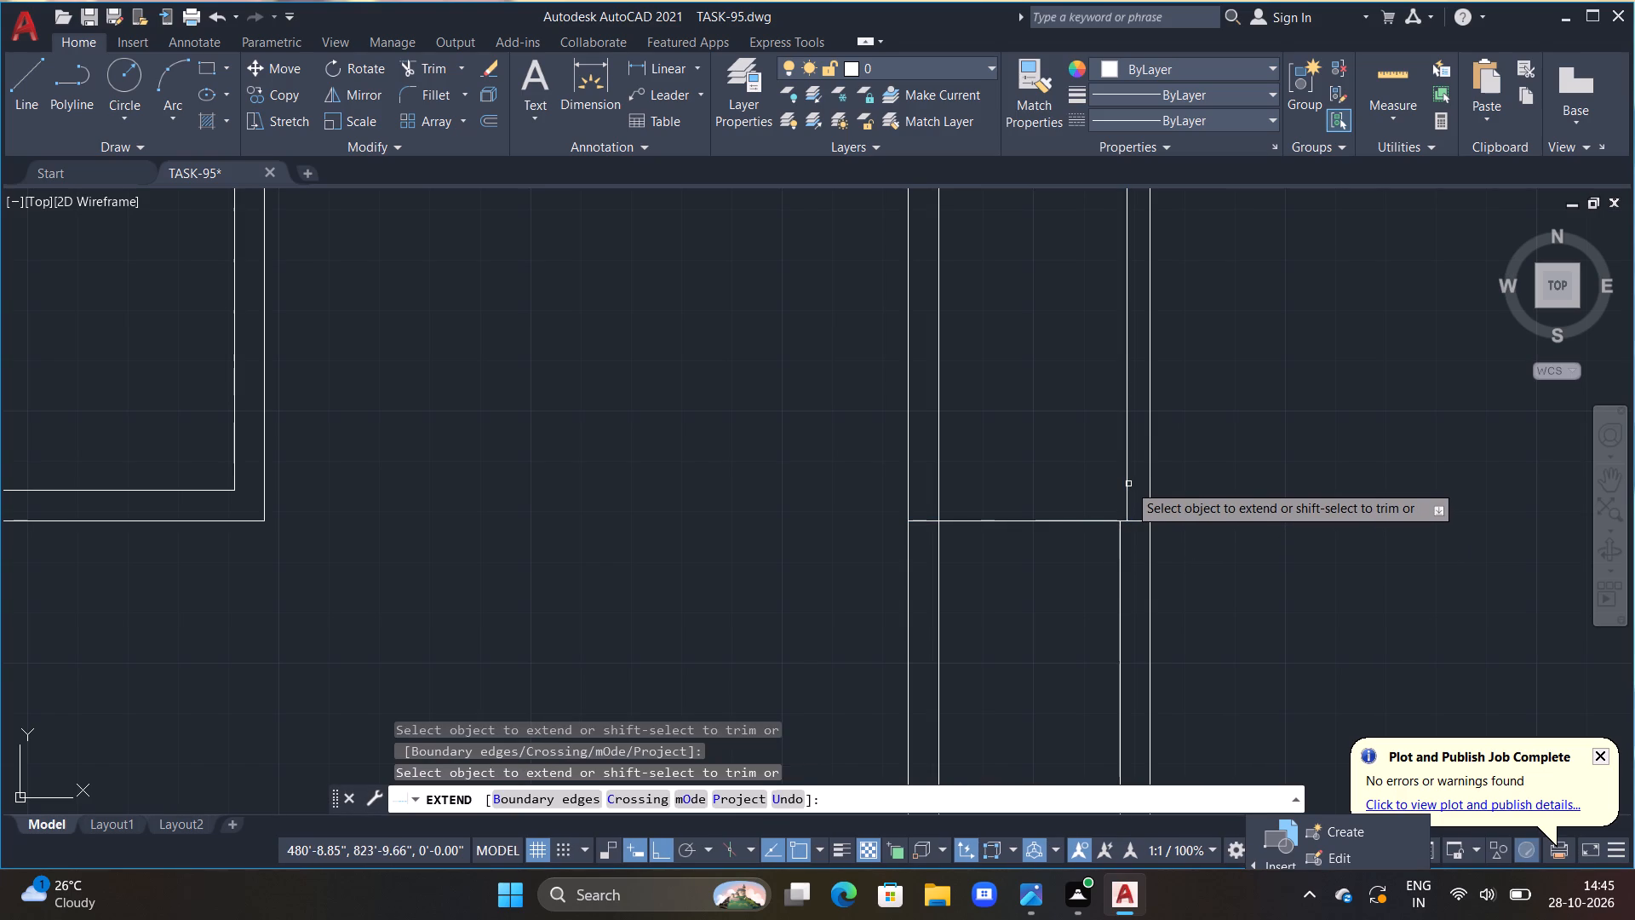
scroll(1163, 543, down, 1)
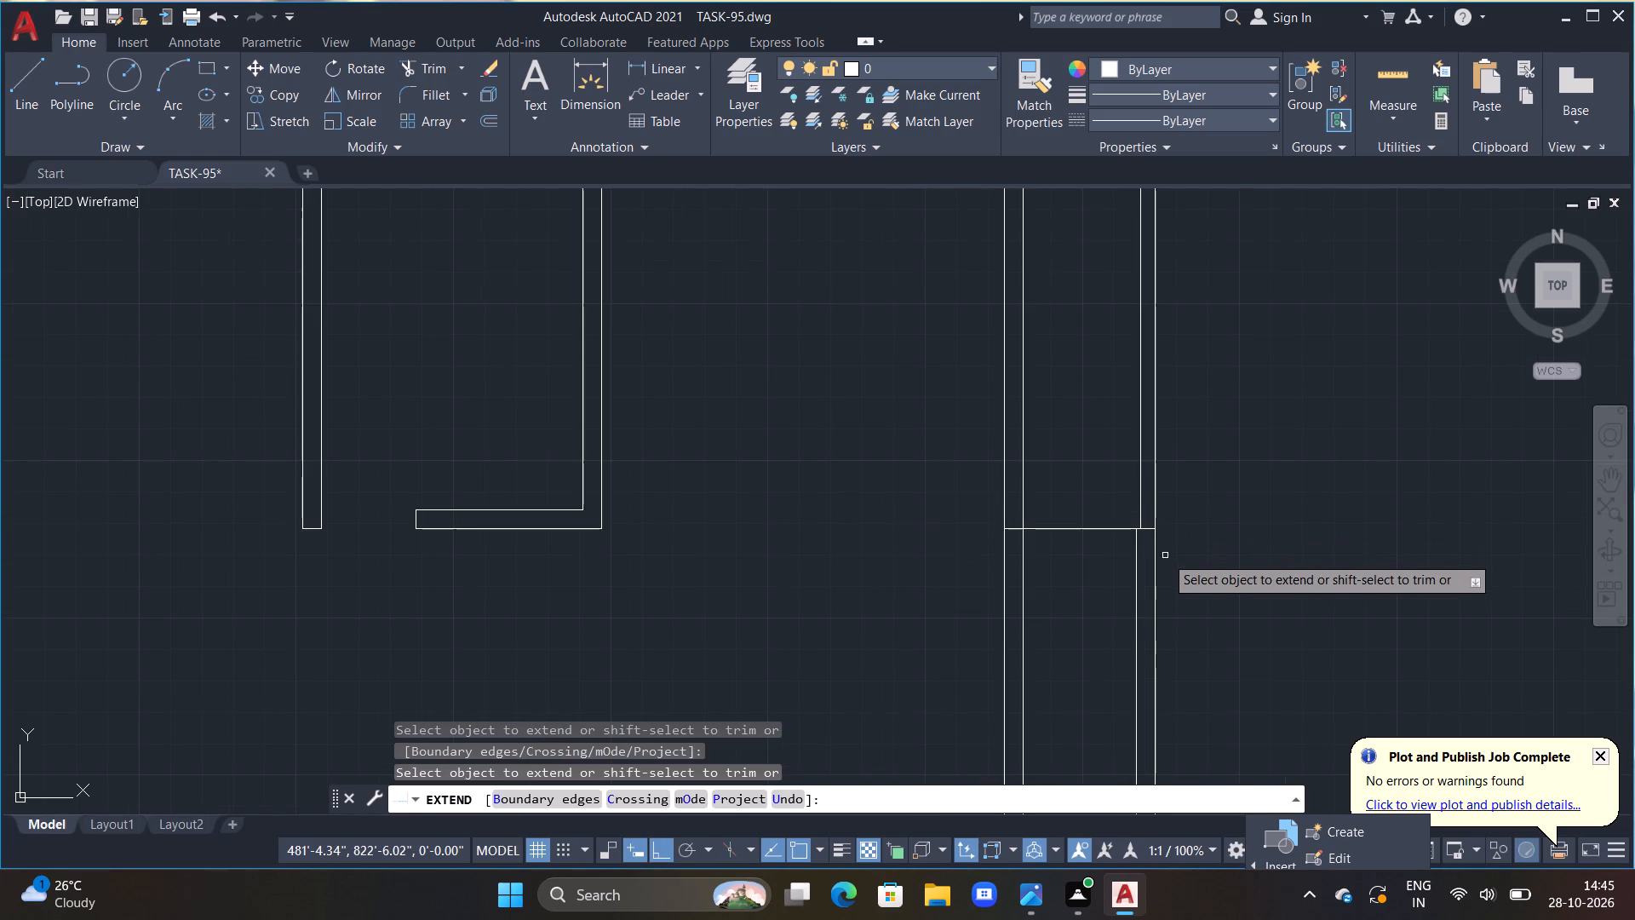
scroll(1166, 558, down, 1)
middle_drag(1174, 557, 1213, 442)
key(Escape)
key(Escape)
key(Escape)
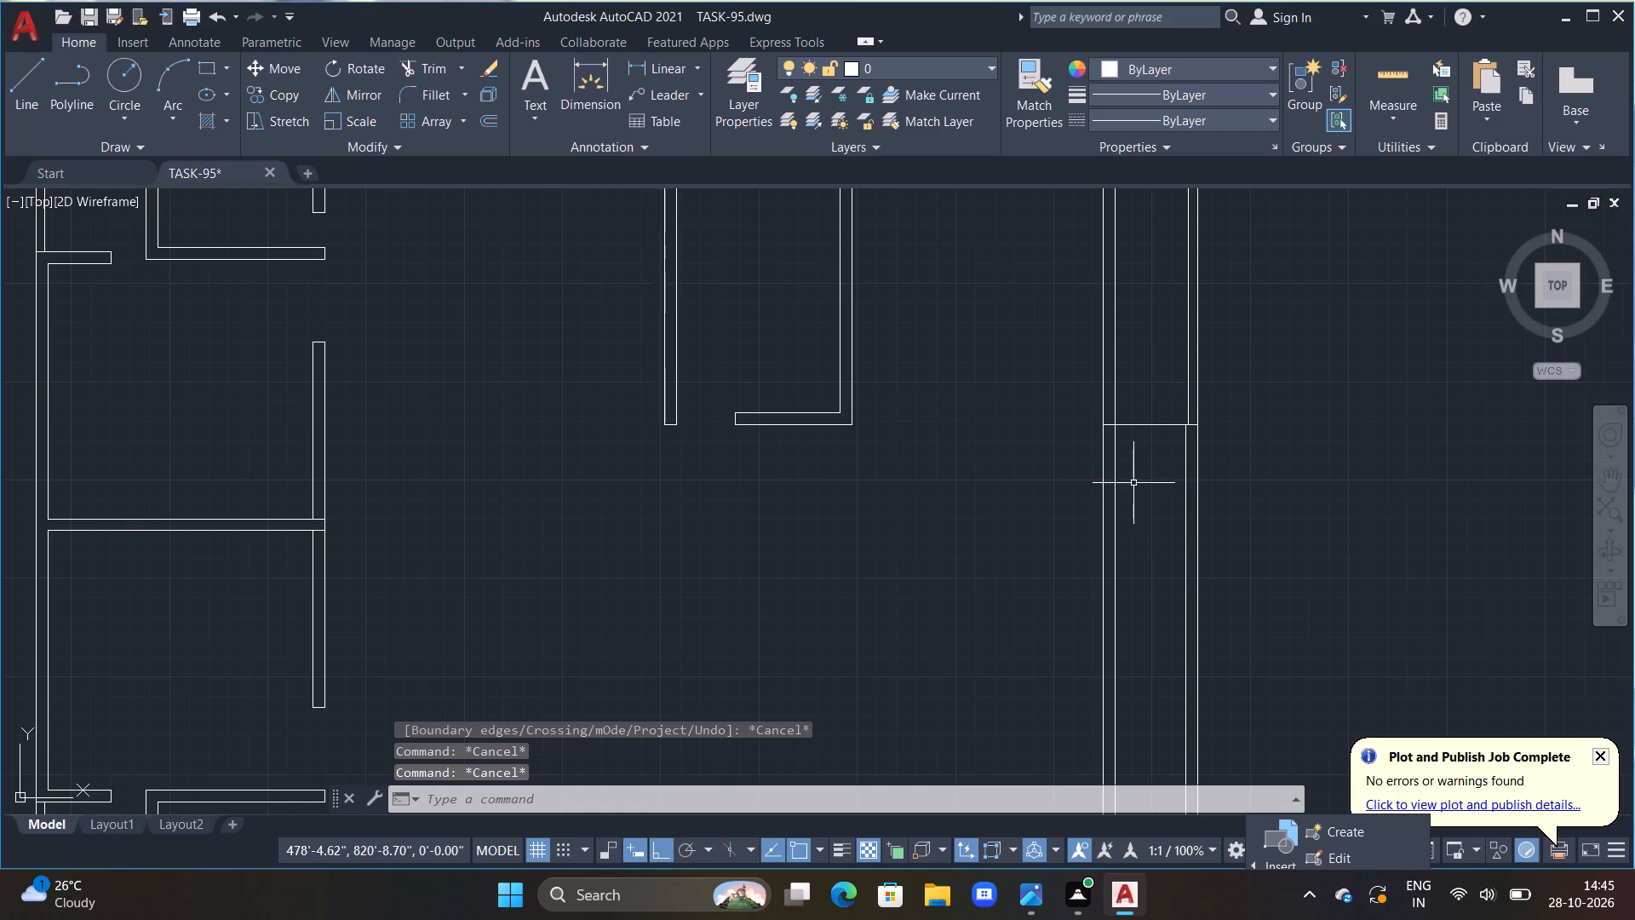
key(Escape)
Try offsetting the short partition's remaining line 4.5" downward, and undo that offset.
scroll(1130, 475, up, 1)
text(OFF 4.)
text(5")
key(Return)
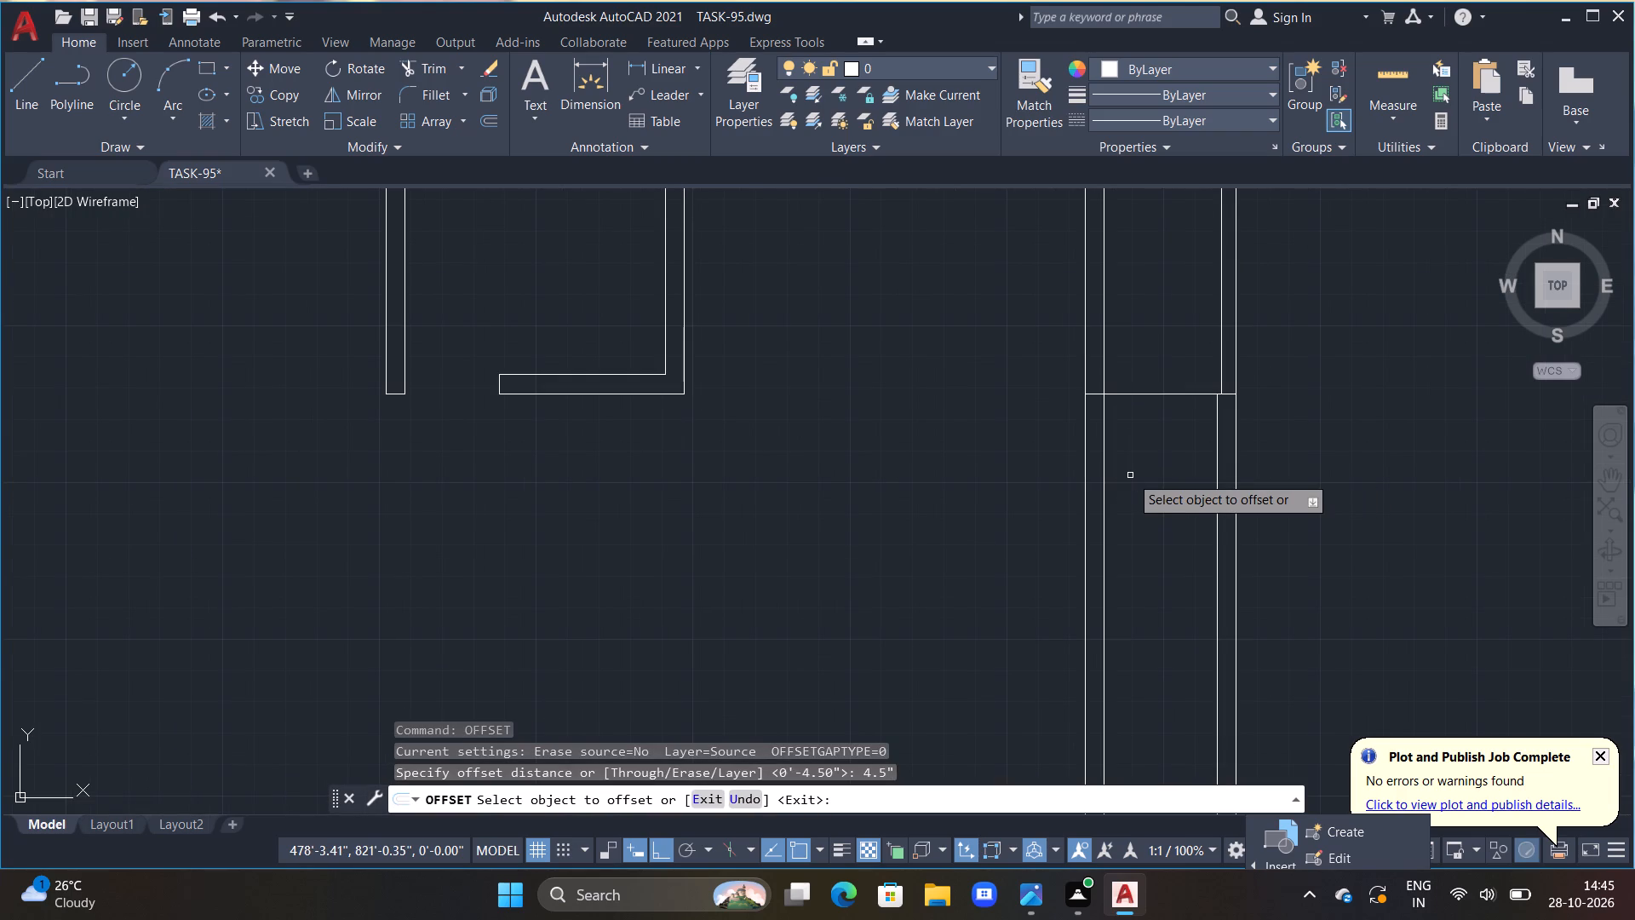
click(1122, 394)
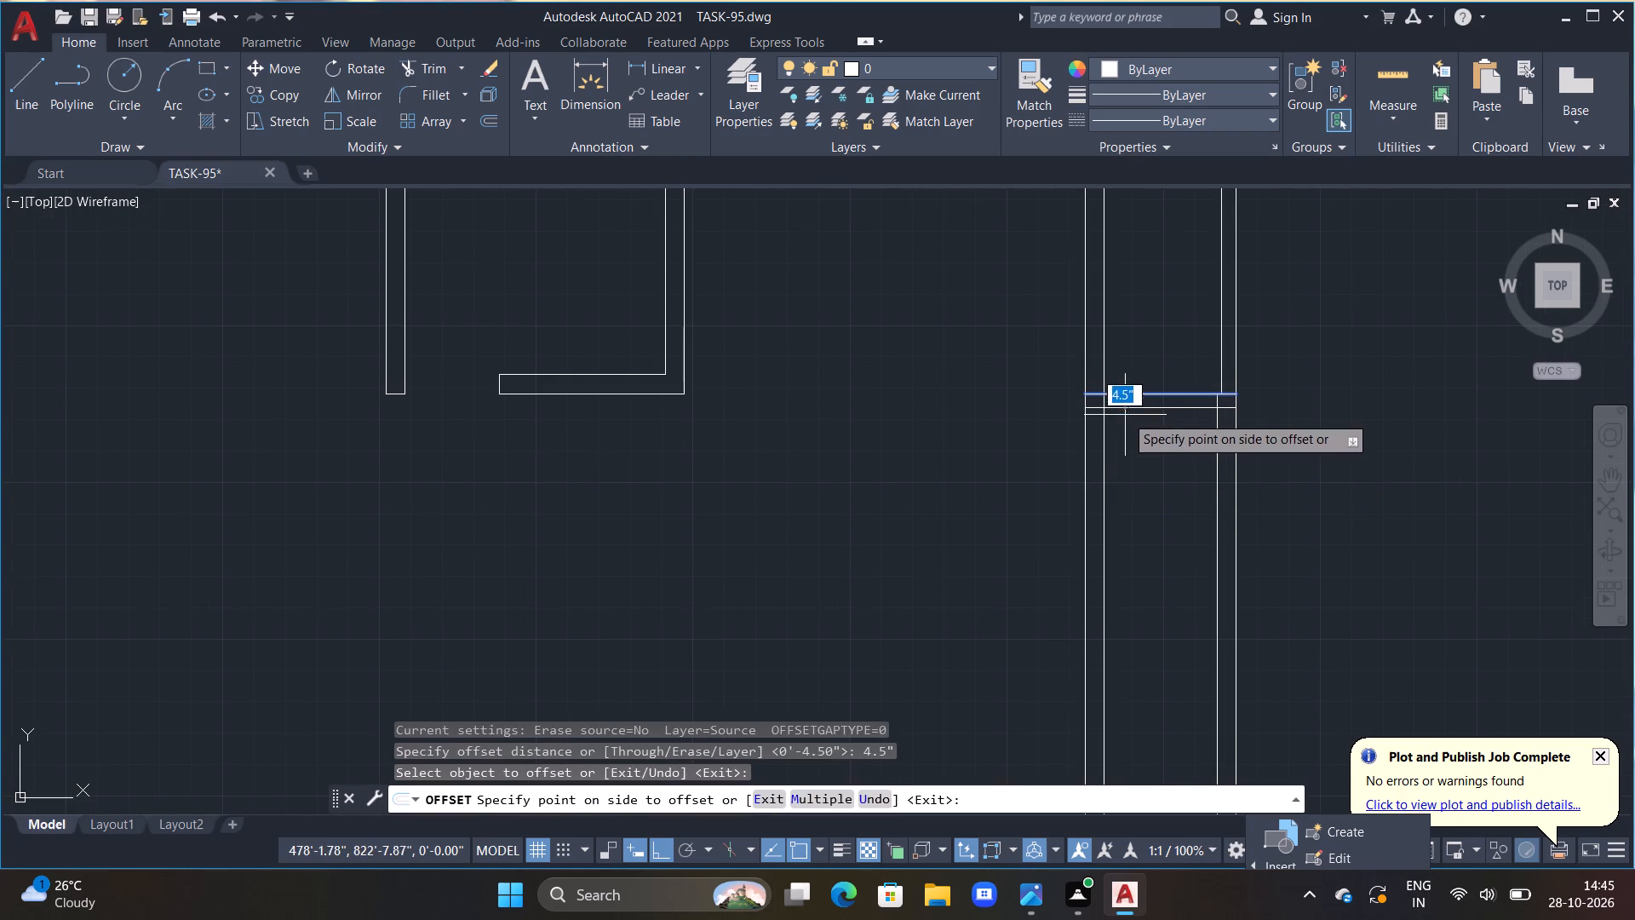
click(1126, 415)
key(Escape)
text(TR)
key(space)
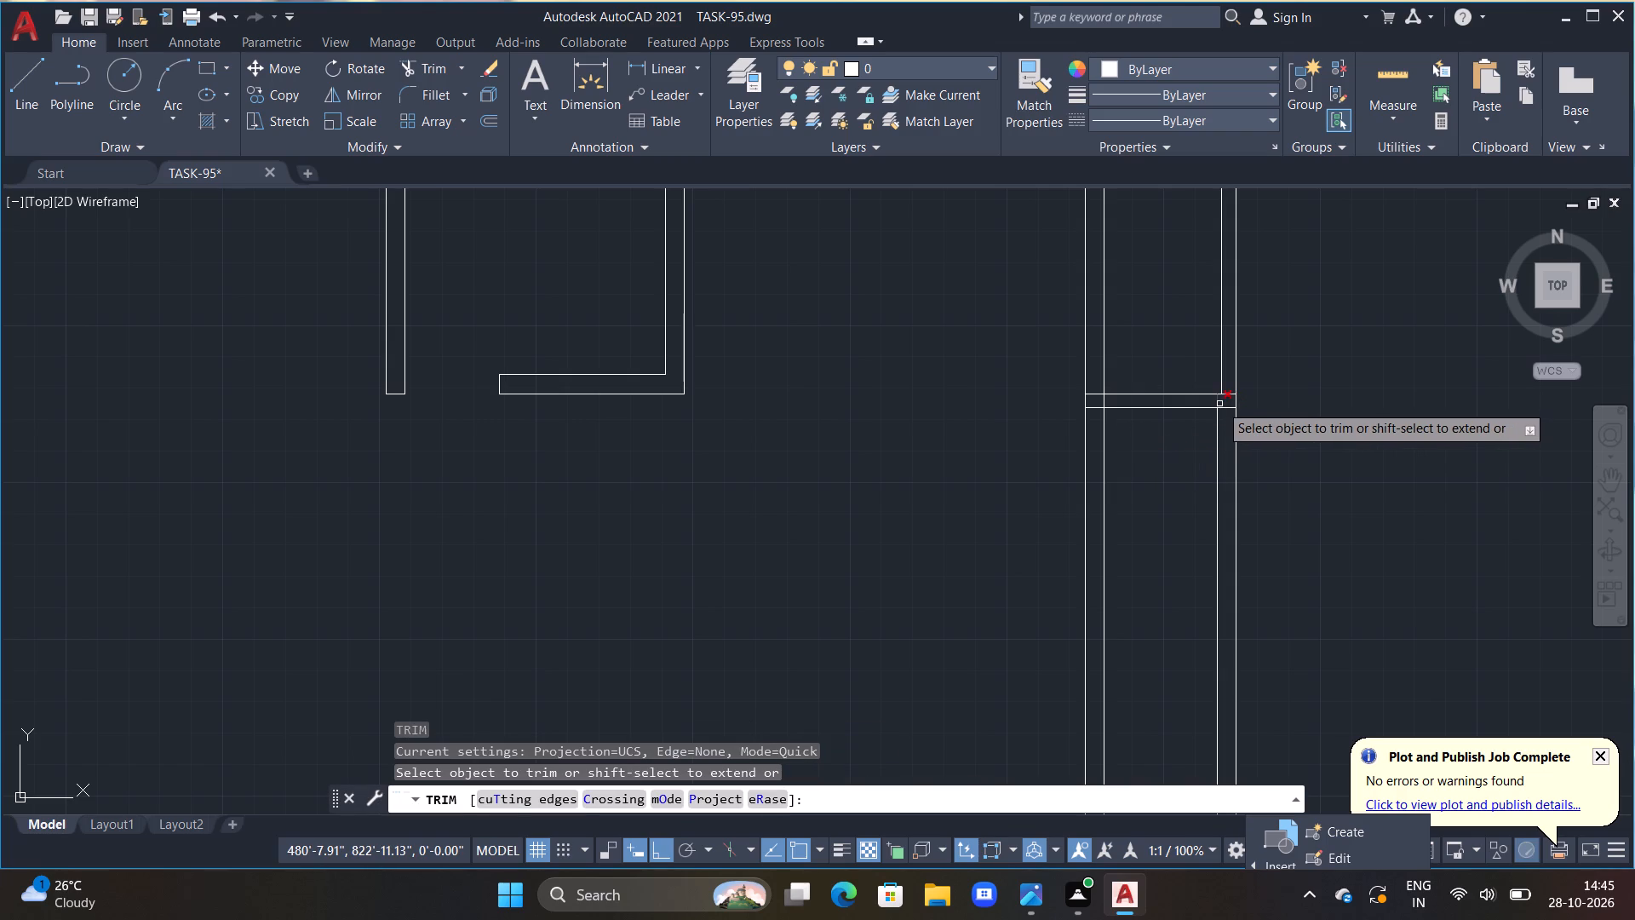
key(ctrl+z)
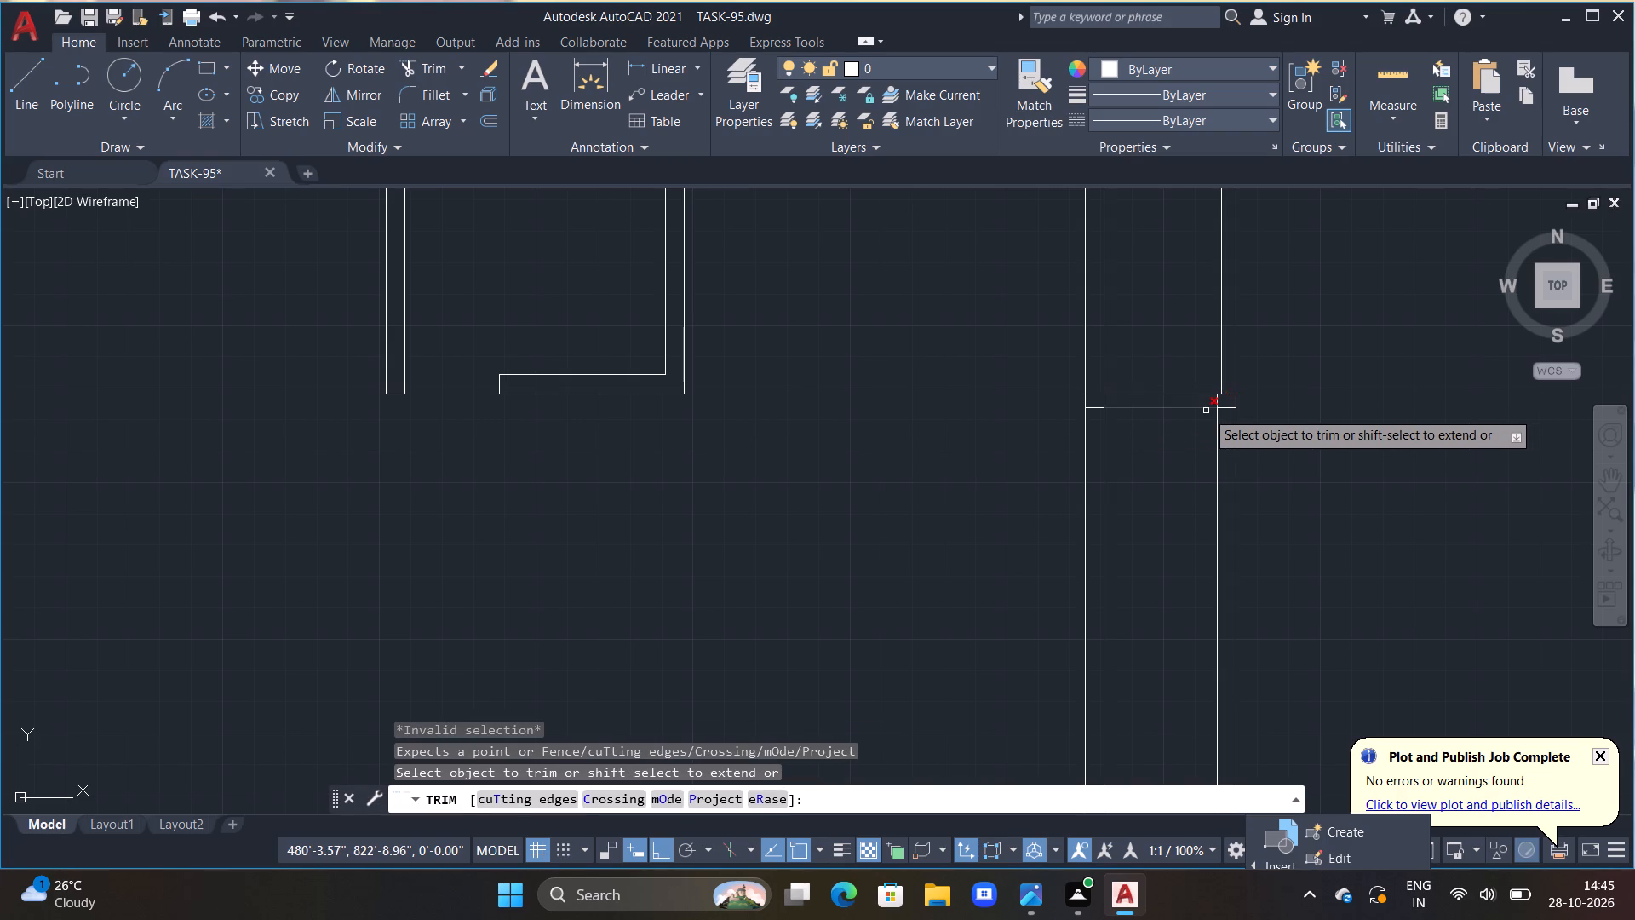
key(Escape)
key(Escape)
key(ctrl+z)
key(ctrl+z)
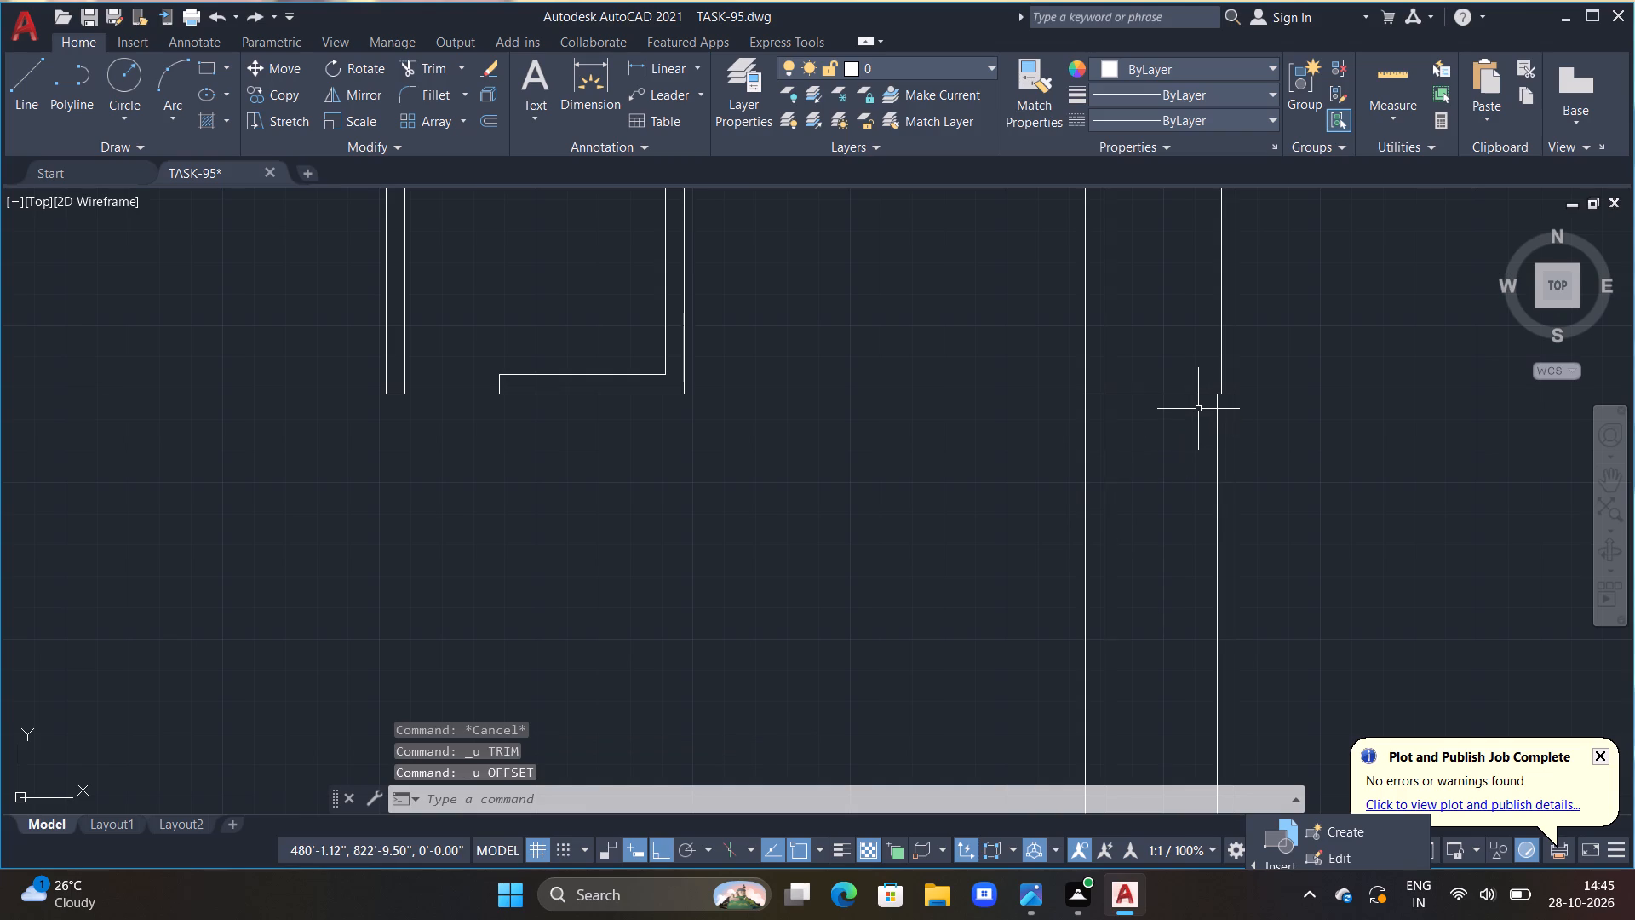
Offset the short partition's remaining line 4.5" upward into the bay.
text(OFF 4.5)
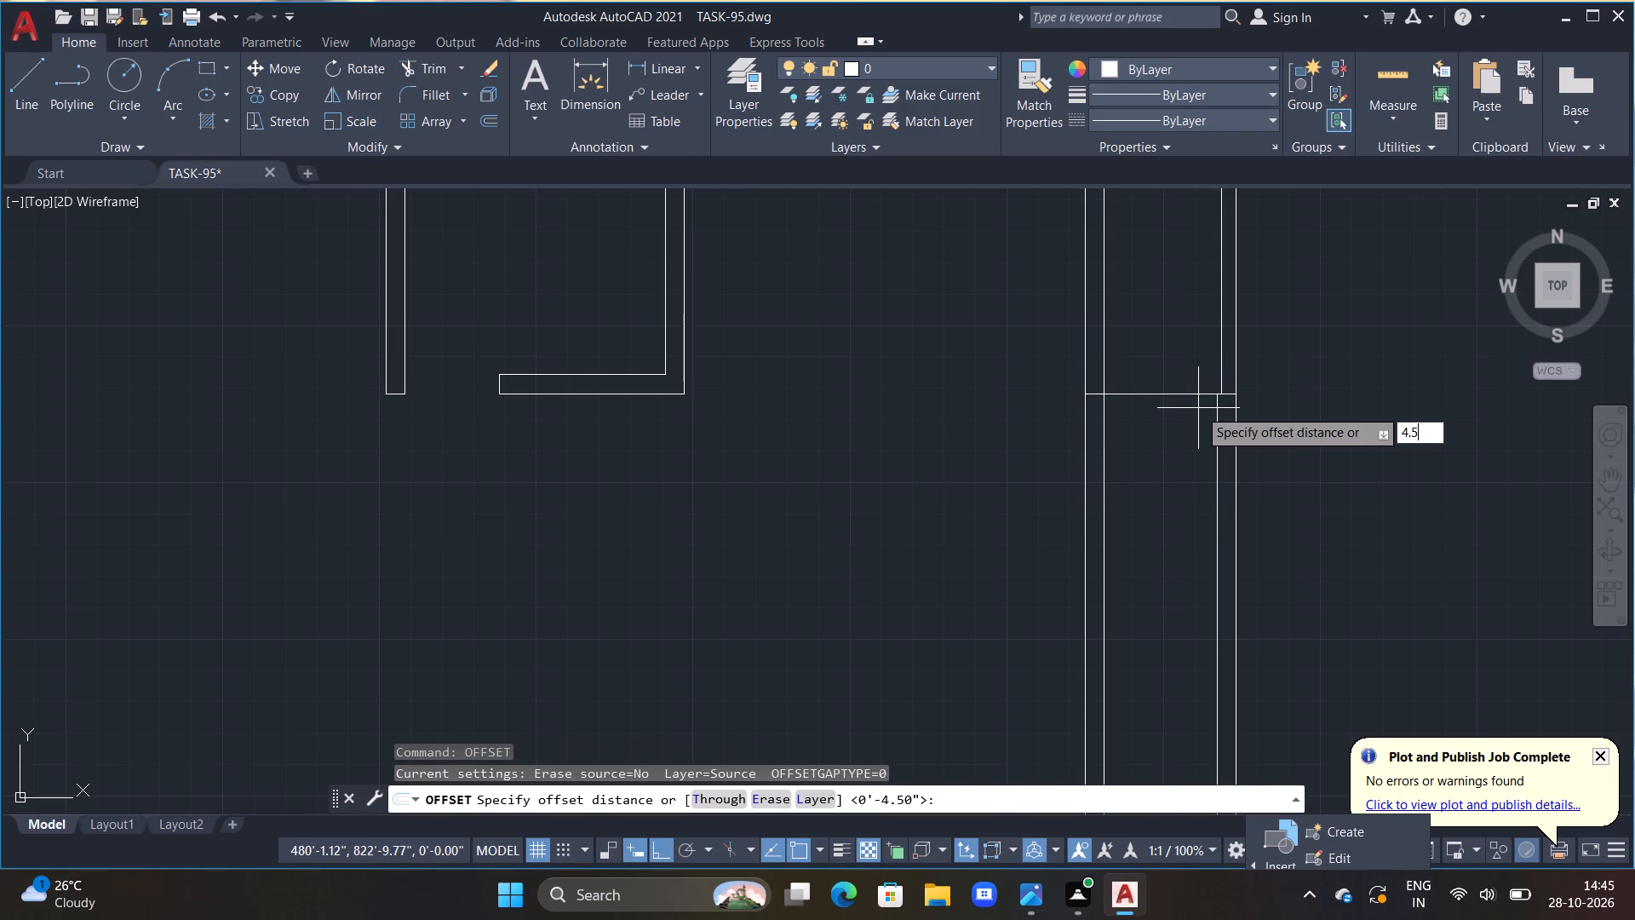
key(shift+quotedbl)
key(Return)
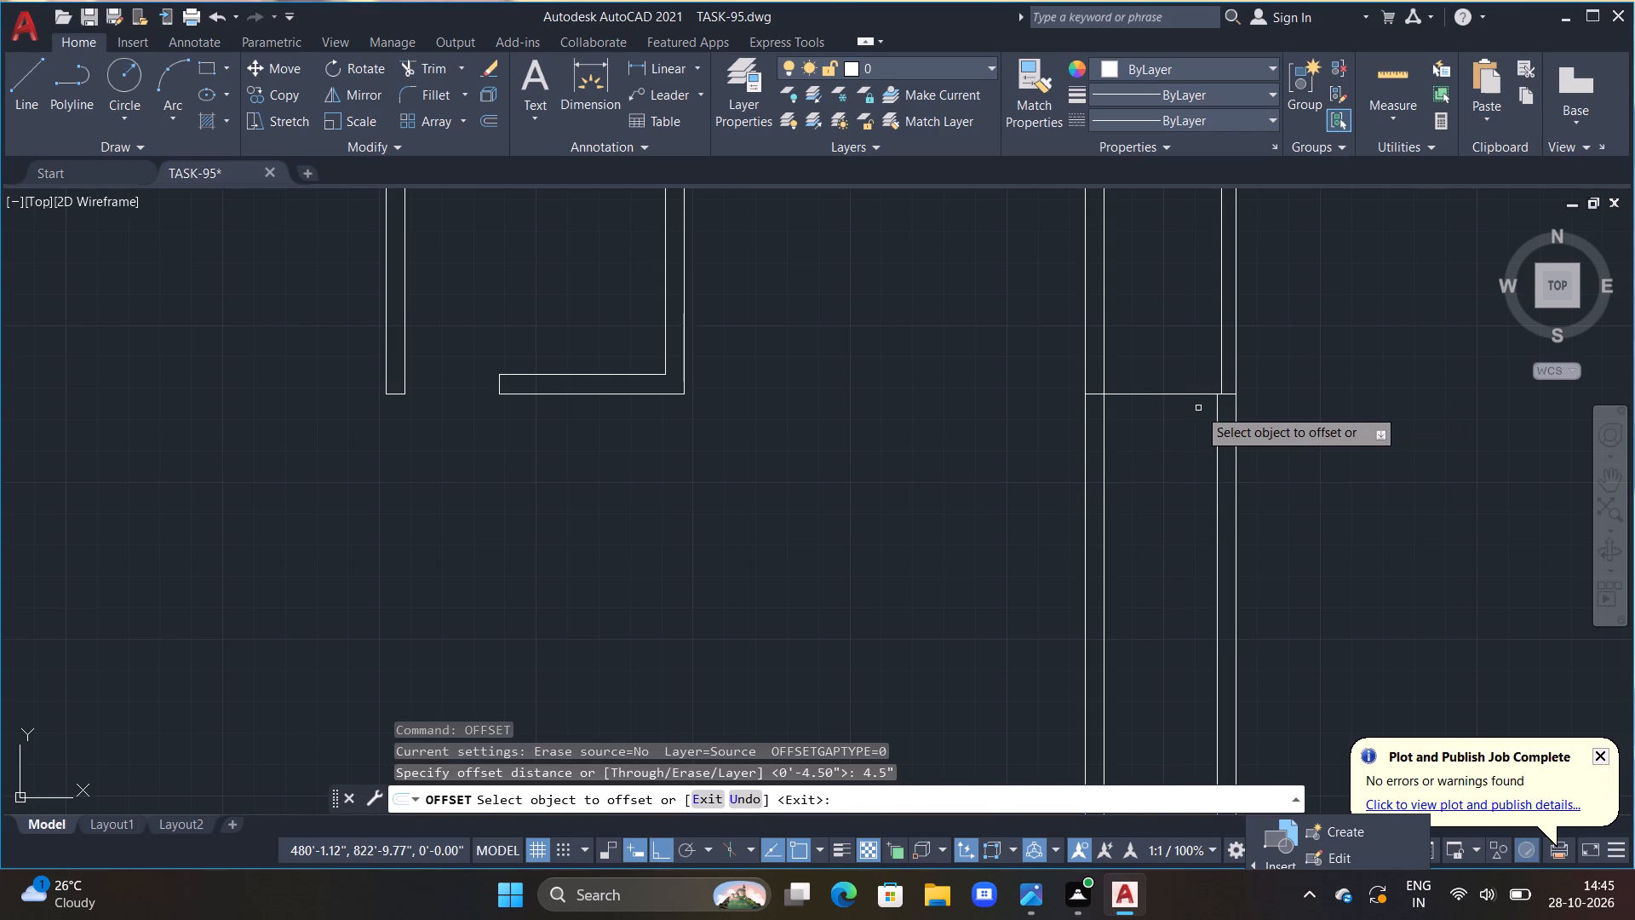
click(1163, 394)
click(1164, 371)
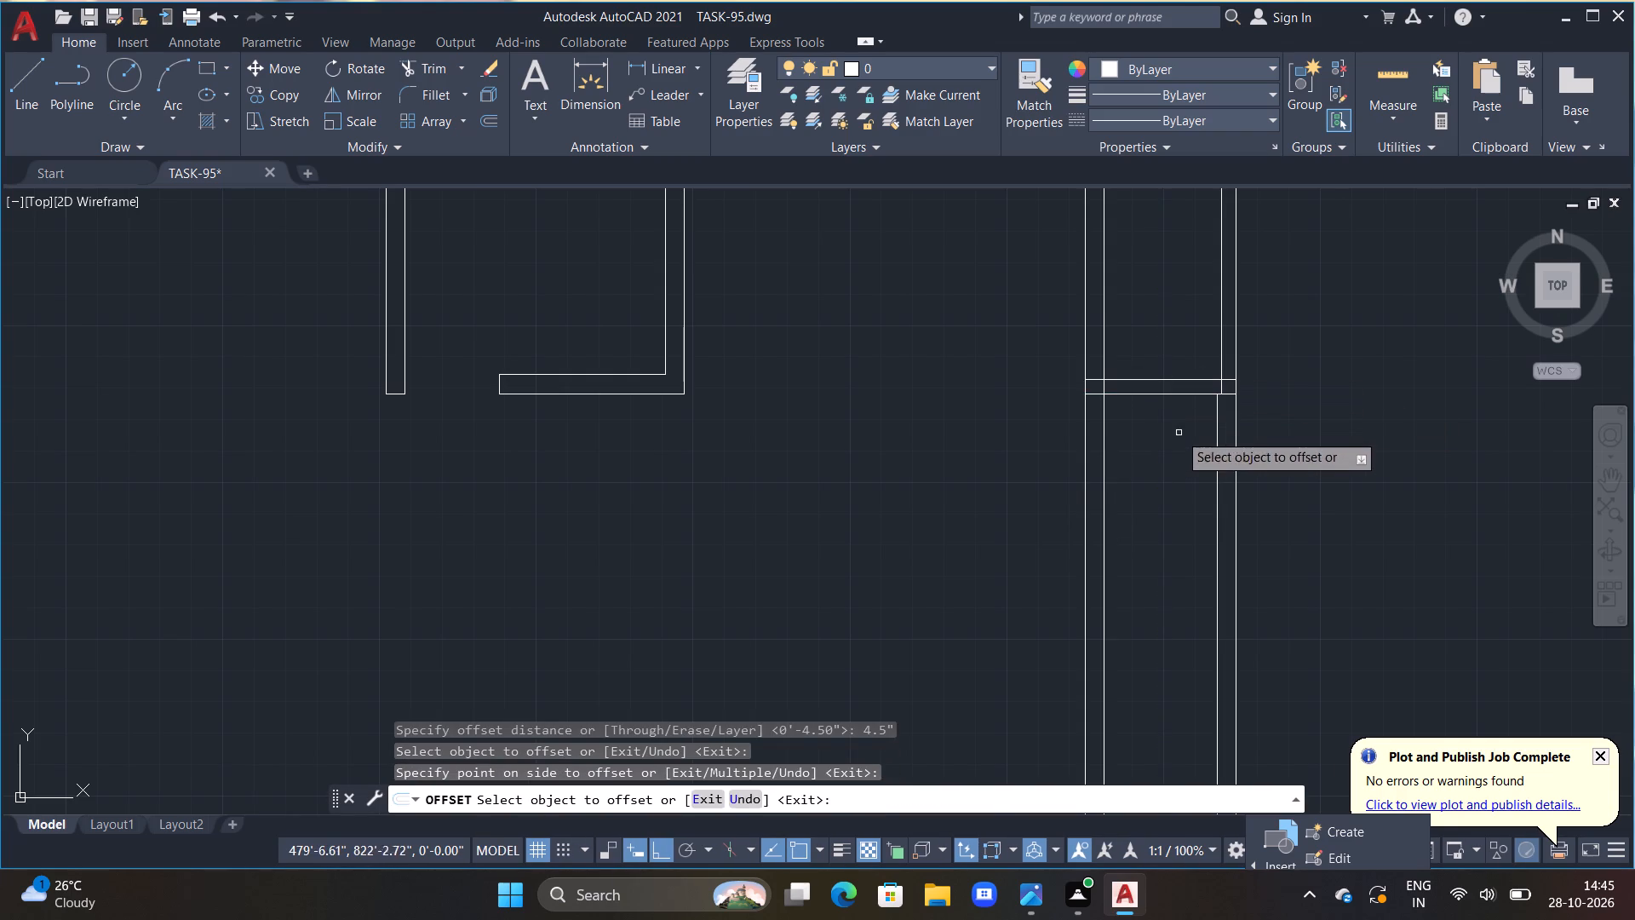
key(Escape)
key(Escape)
Trim the bay's right inner line below the new partition line and that partition line's stub inside the right wall.
text(TR)
key(space)
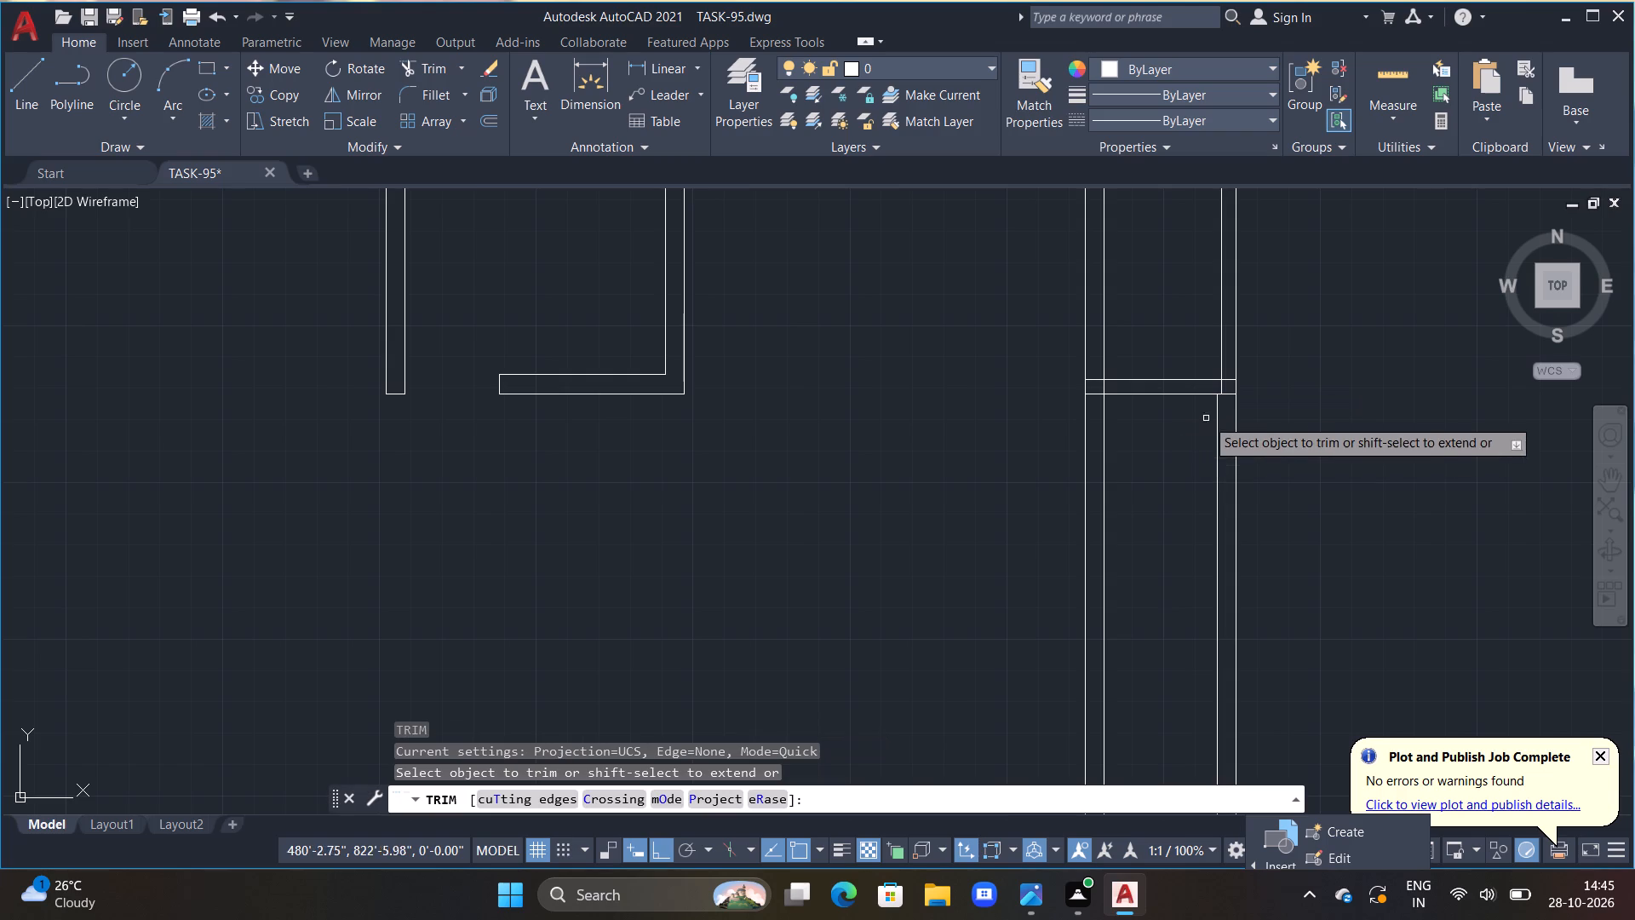
click(1222, 390)
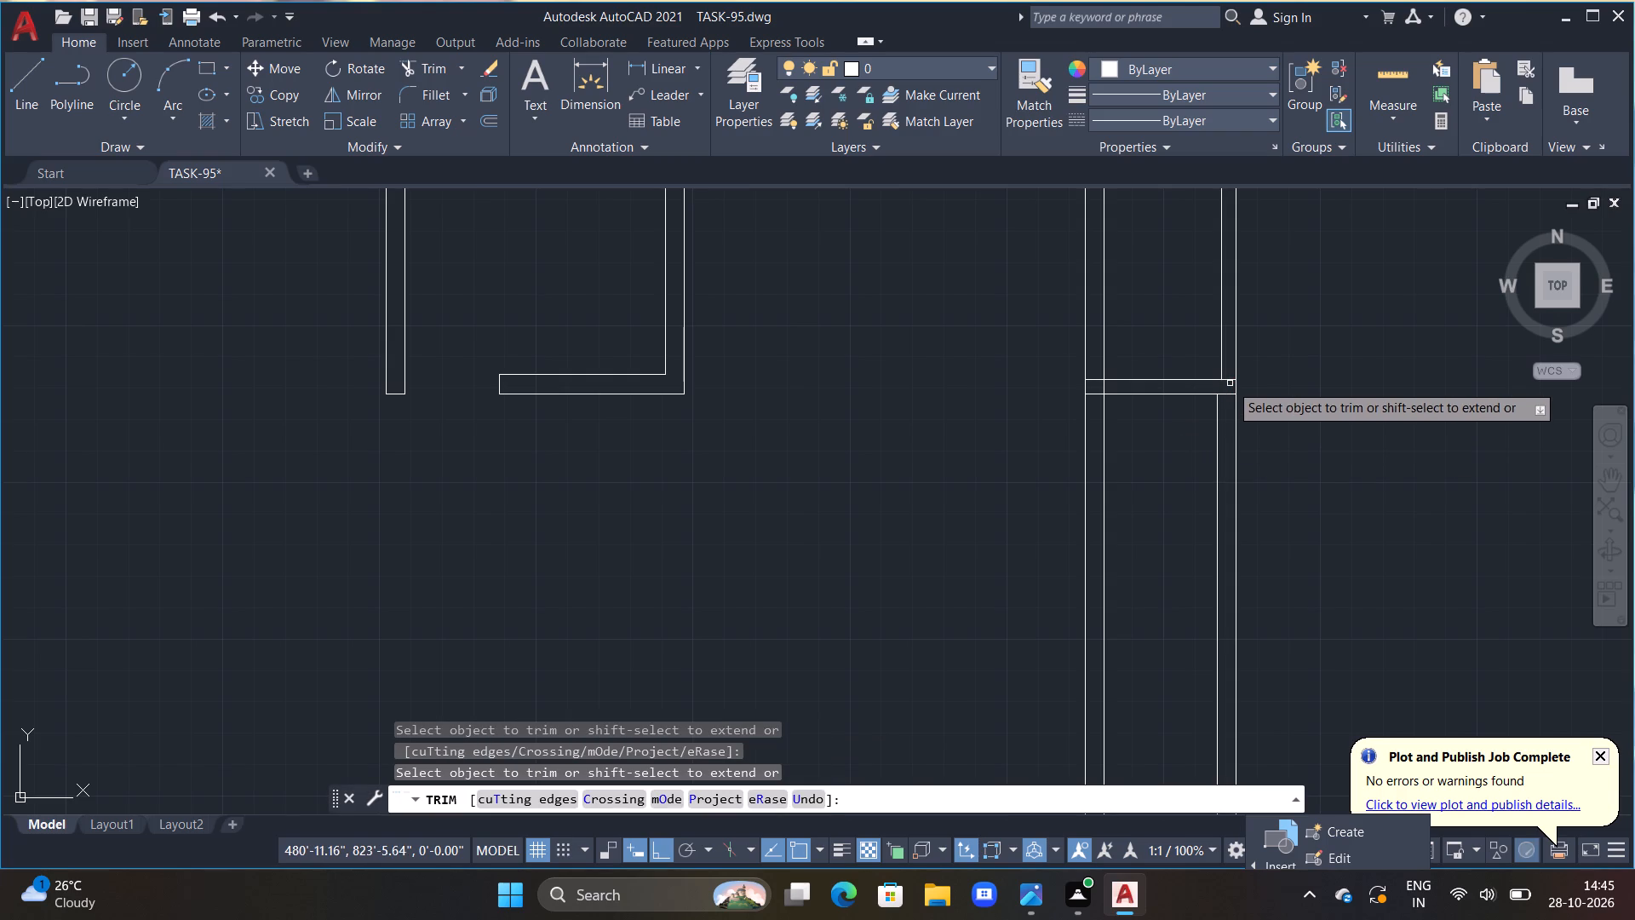
click(1230, 379)
scroll(1303, 424, down, 1)
middle_drag(1283, 516, 1132, 705)
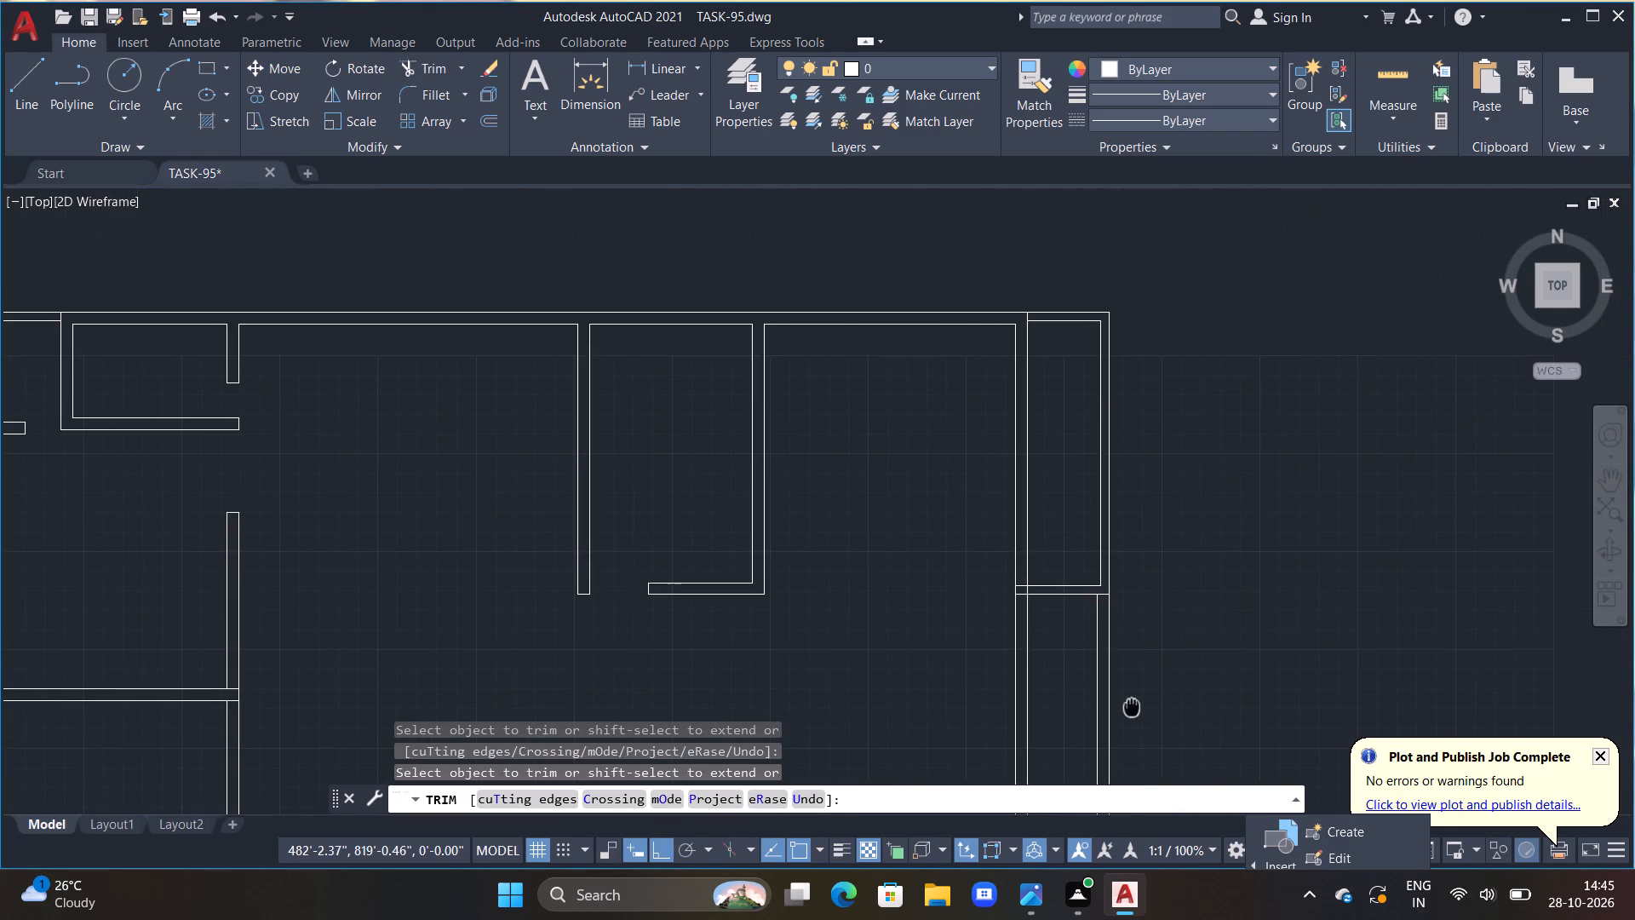
middle_drag(1132, 705, 1155, 645)
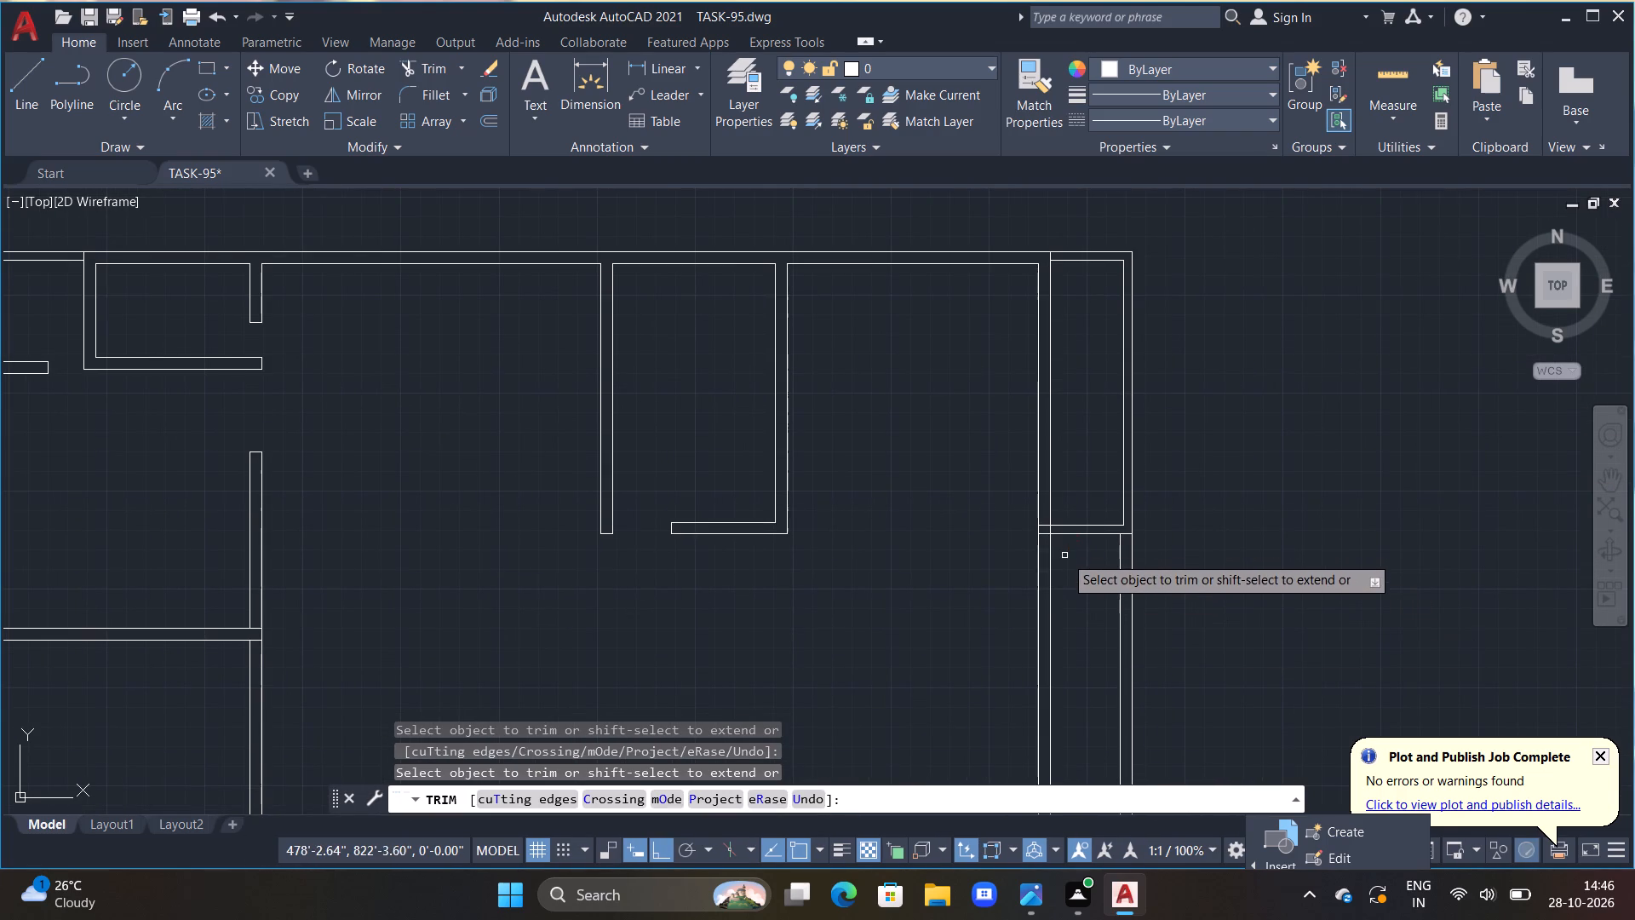
scroll(1082, 588, down, 1)
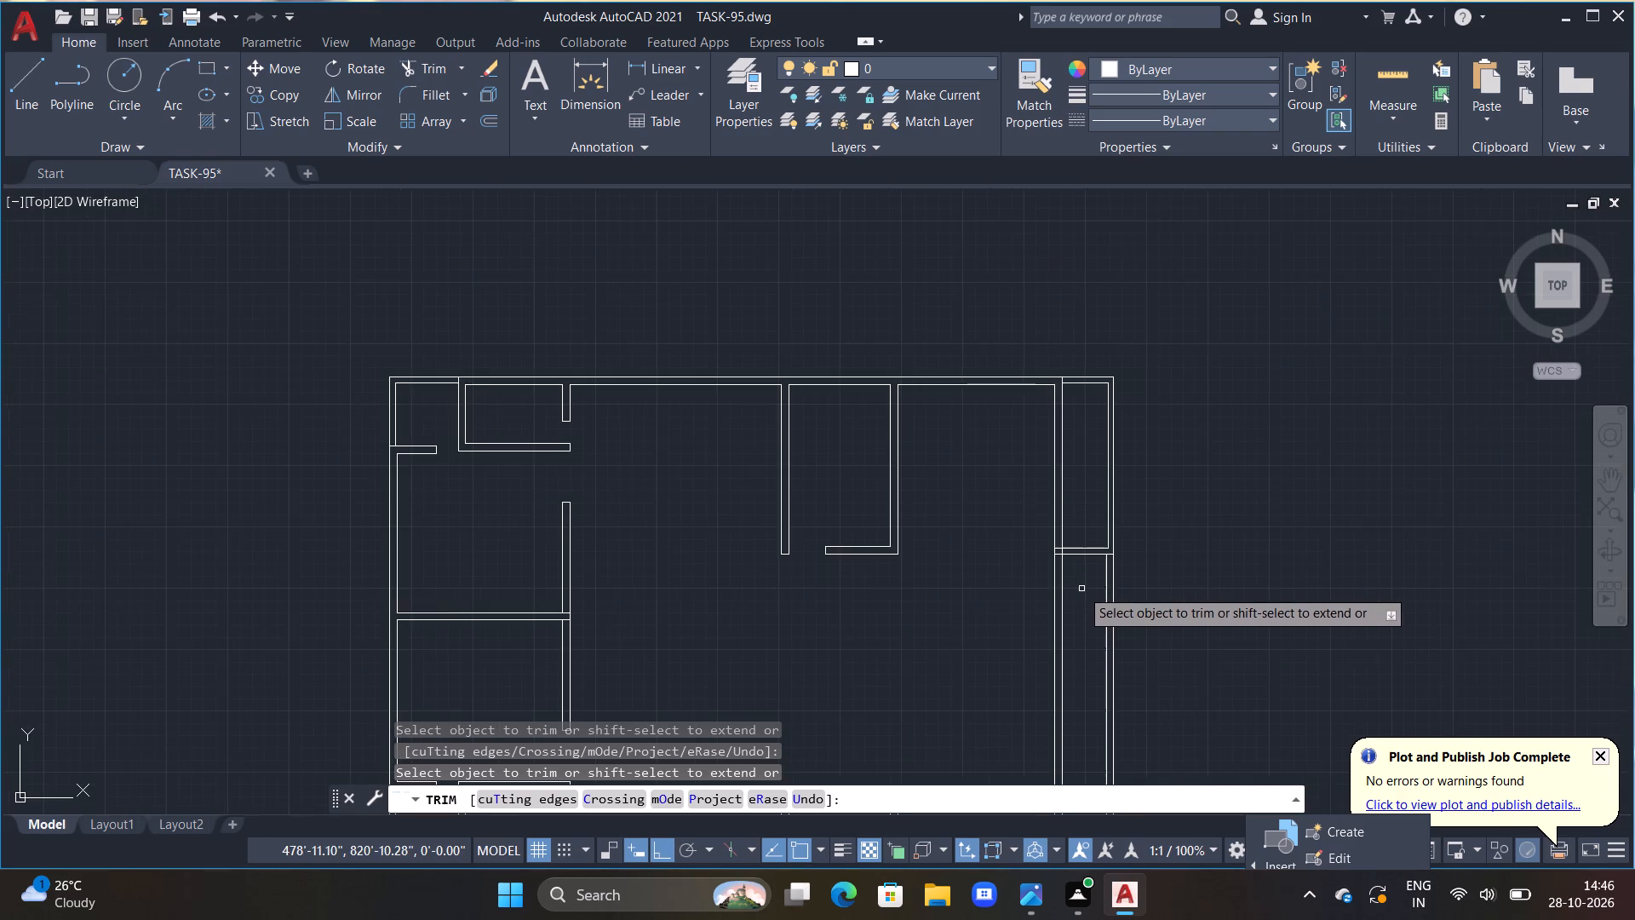
middle_drag(1080, 589, 1099, 451)
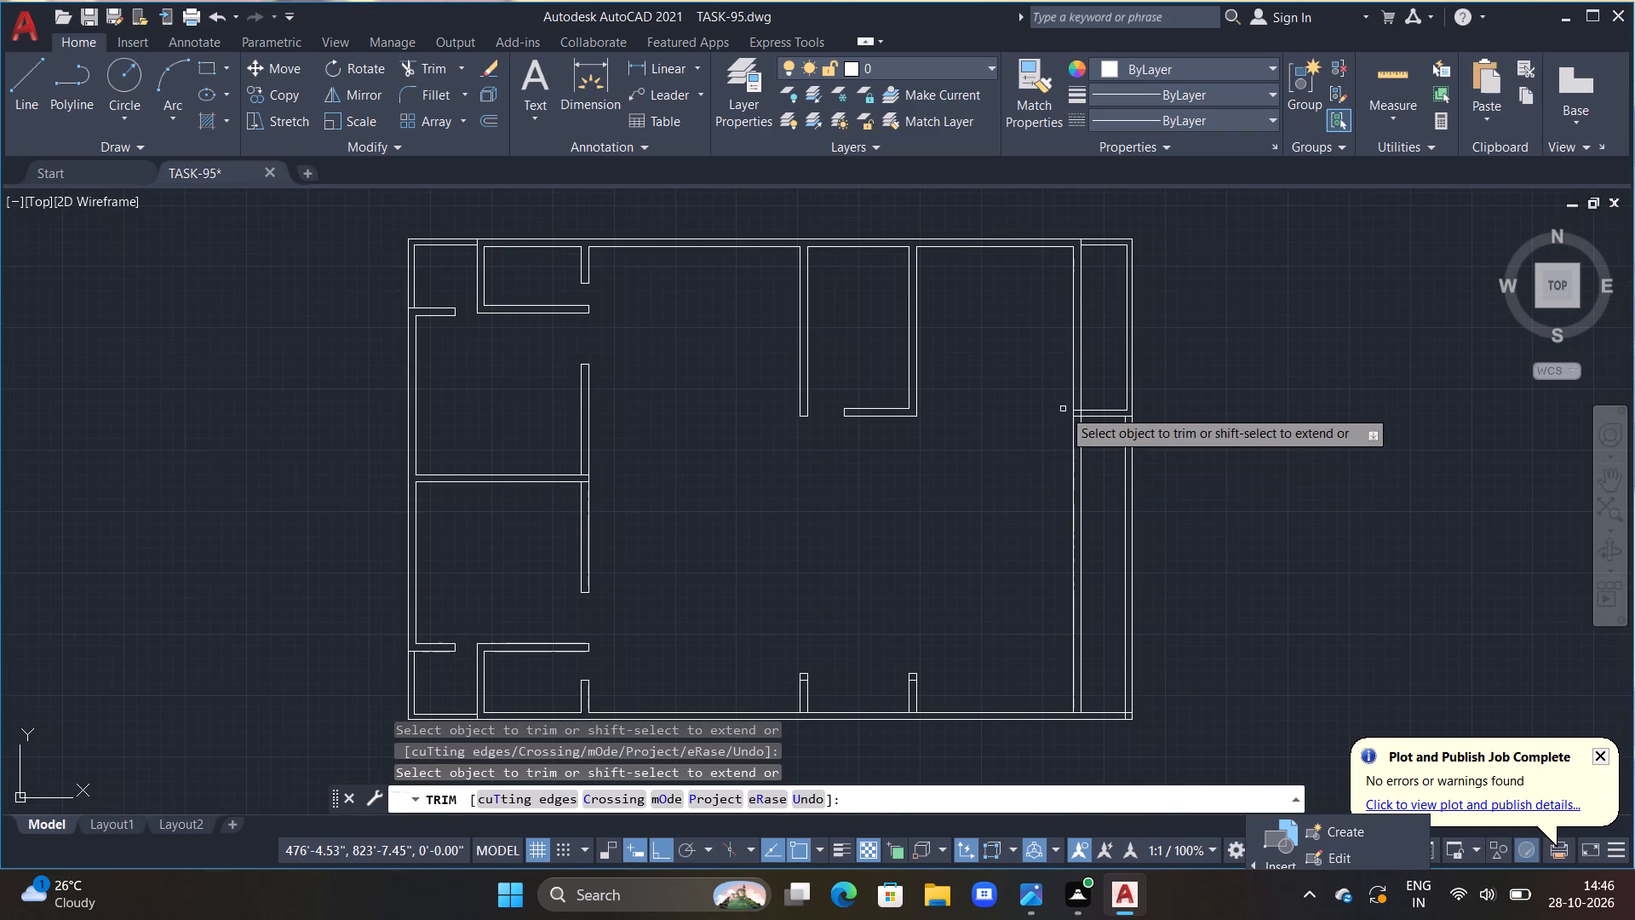
scroll(1063, 409, up, 1)
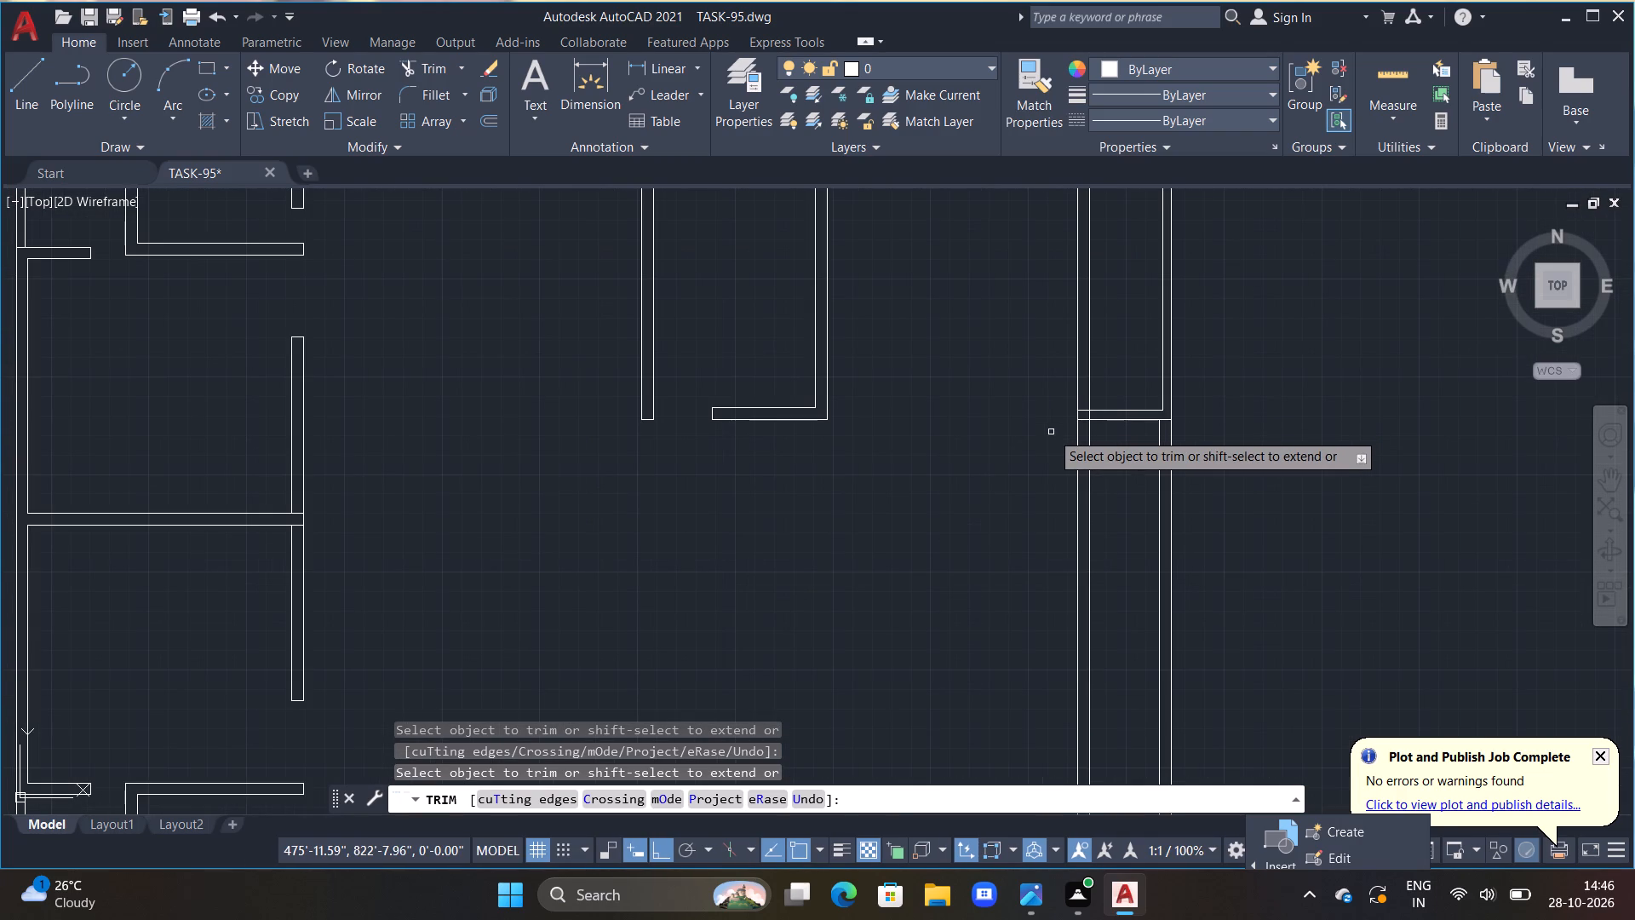
key(Escape)
key(Escape)
key(Escape)
key(Escape)
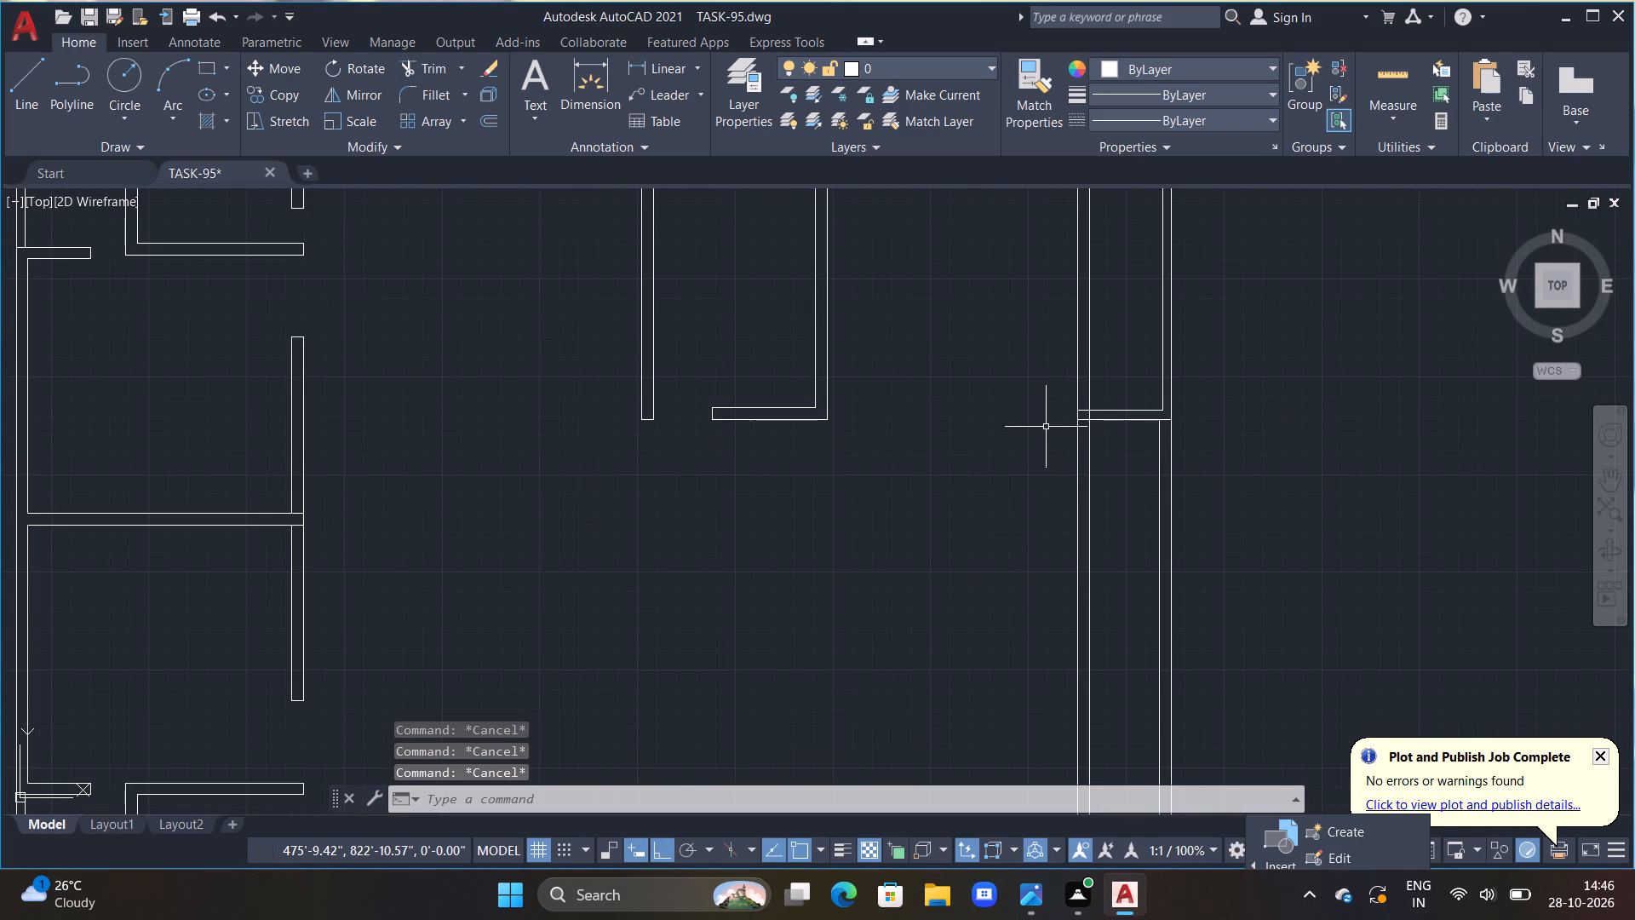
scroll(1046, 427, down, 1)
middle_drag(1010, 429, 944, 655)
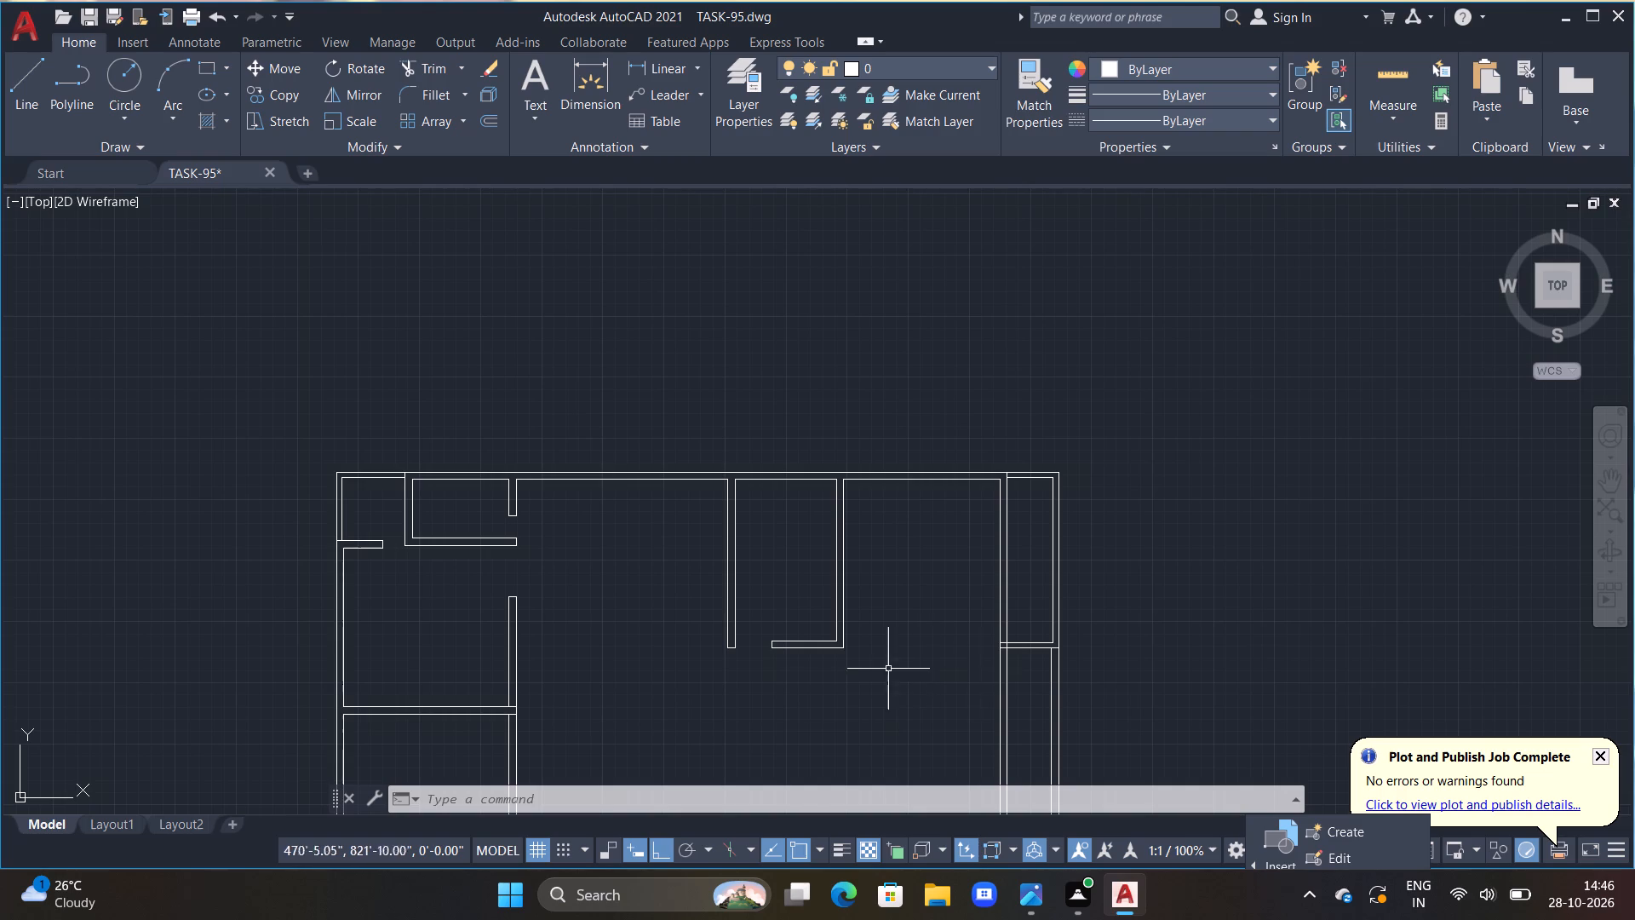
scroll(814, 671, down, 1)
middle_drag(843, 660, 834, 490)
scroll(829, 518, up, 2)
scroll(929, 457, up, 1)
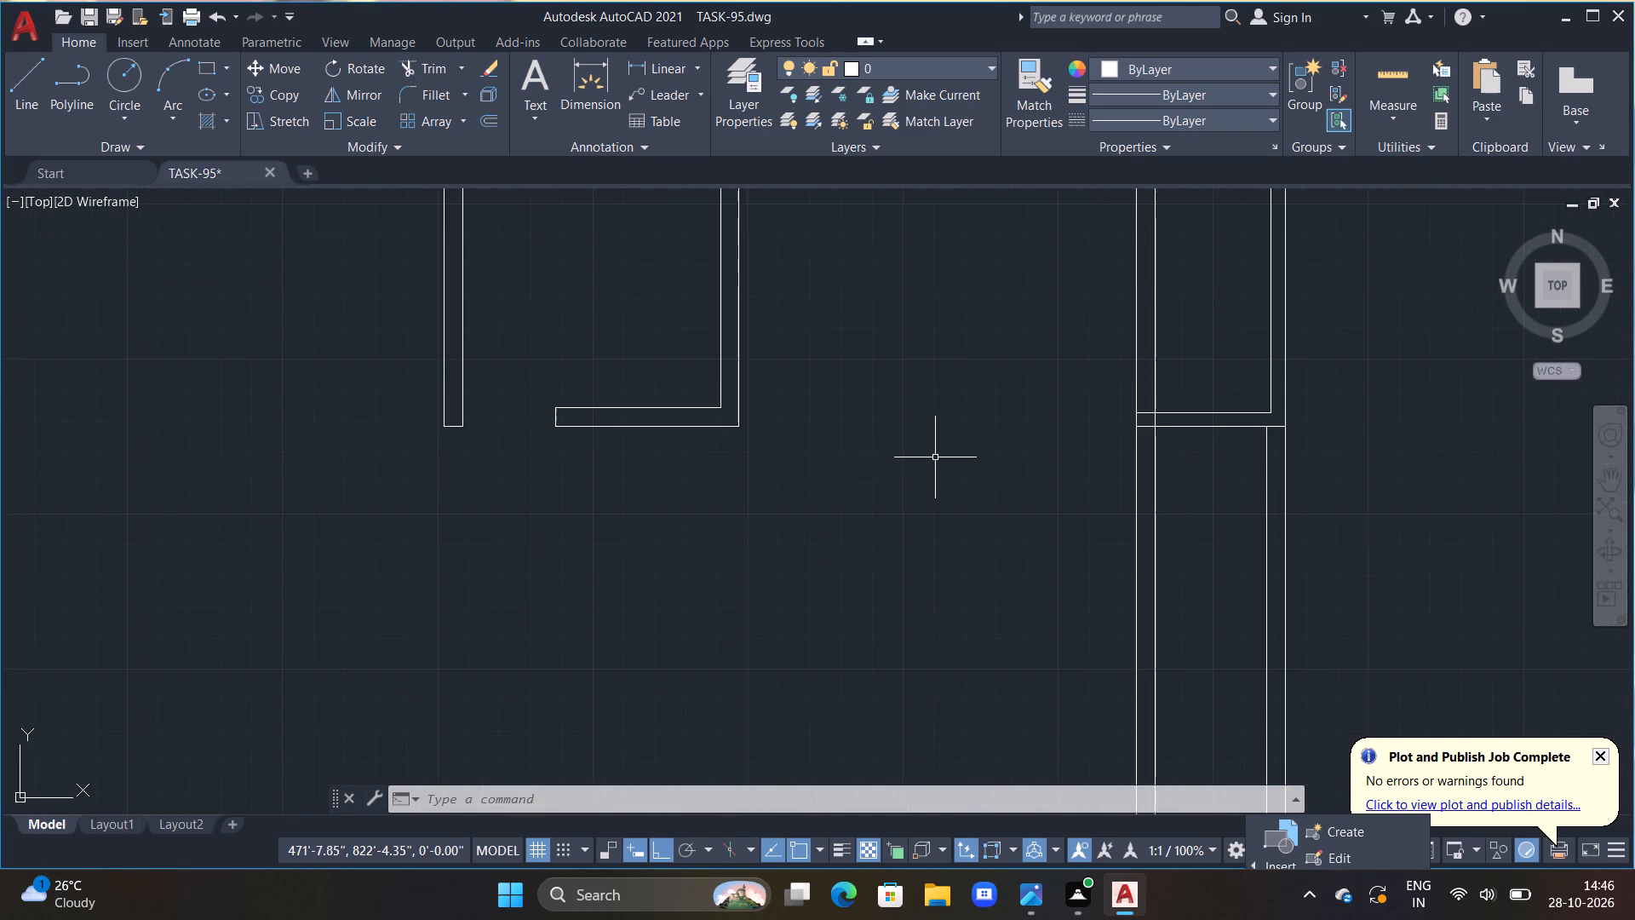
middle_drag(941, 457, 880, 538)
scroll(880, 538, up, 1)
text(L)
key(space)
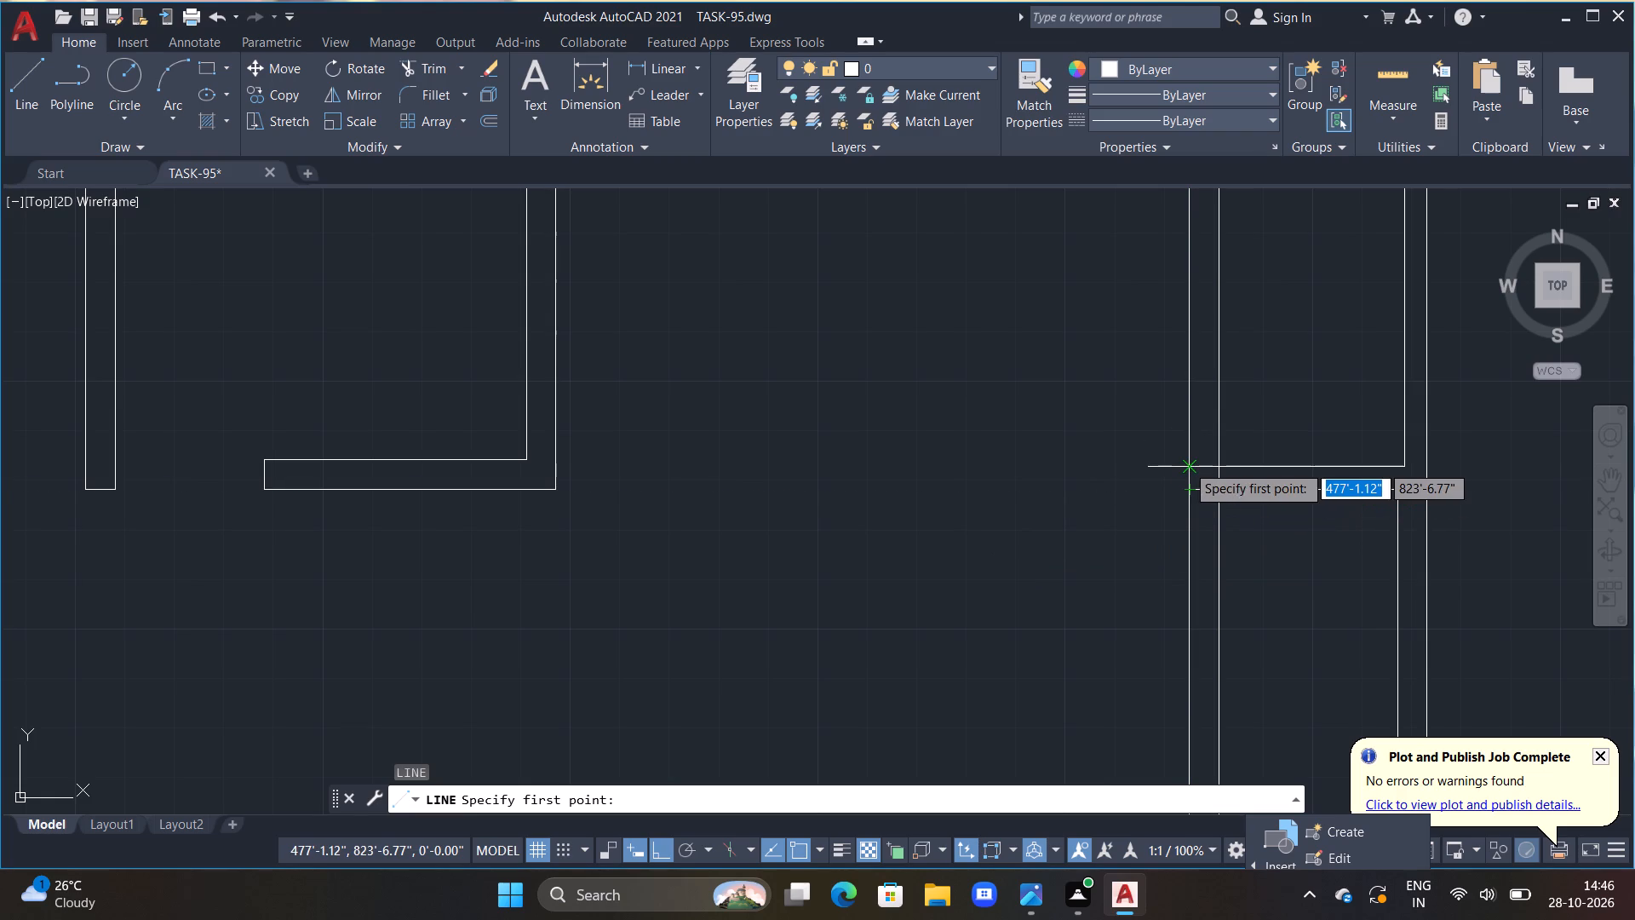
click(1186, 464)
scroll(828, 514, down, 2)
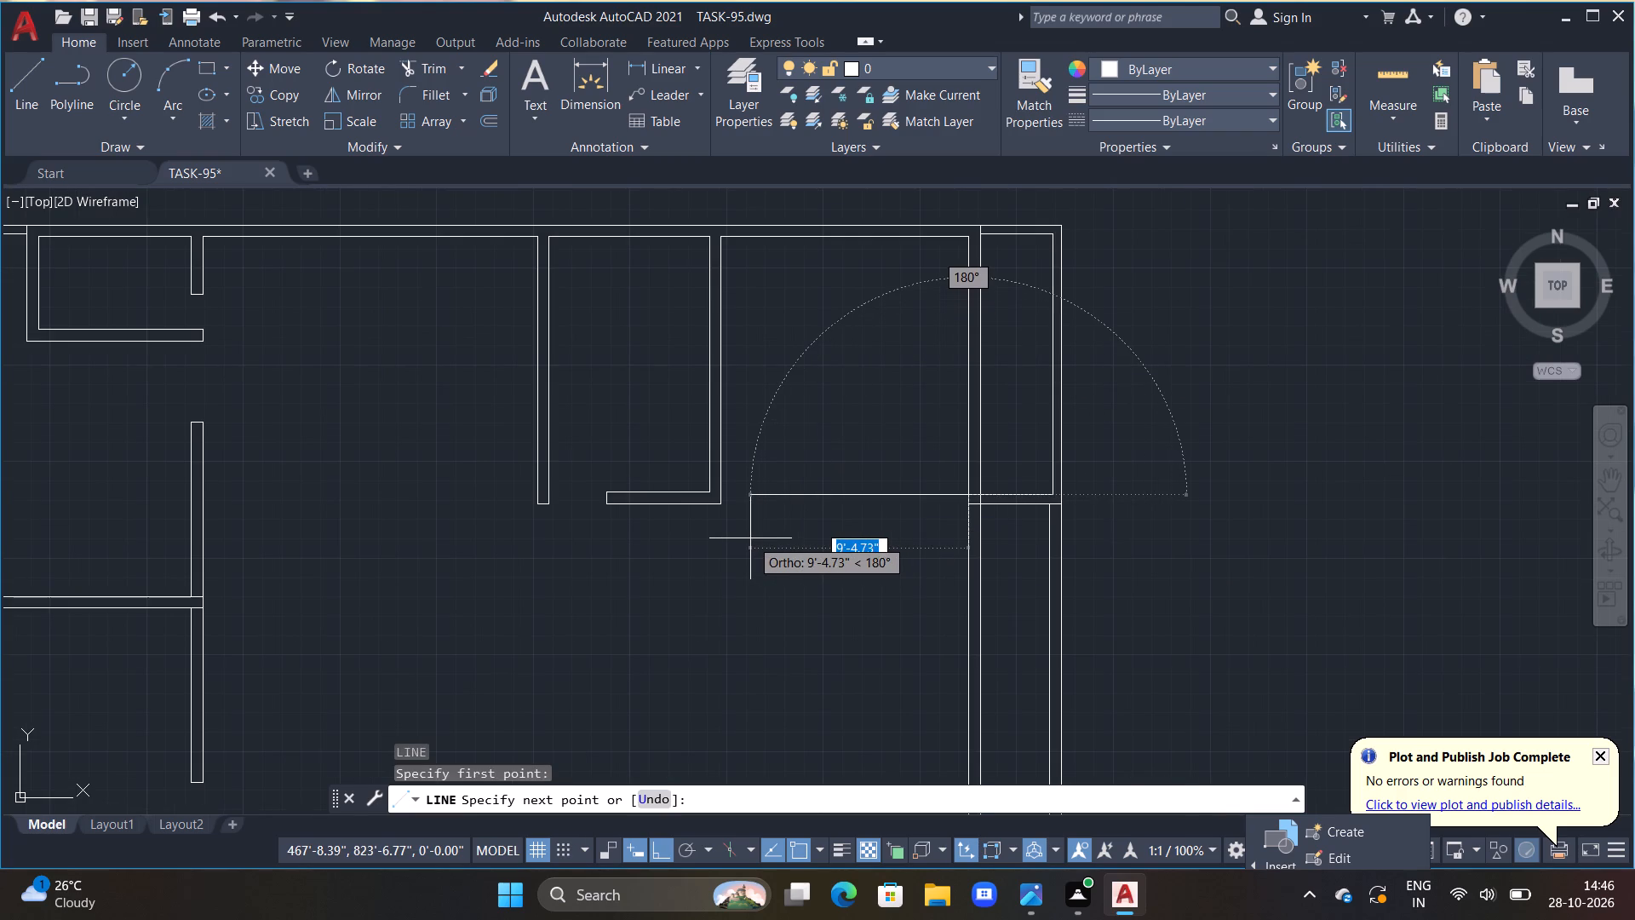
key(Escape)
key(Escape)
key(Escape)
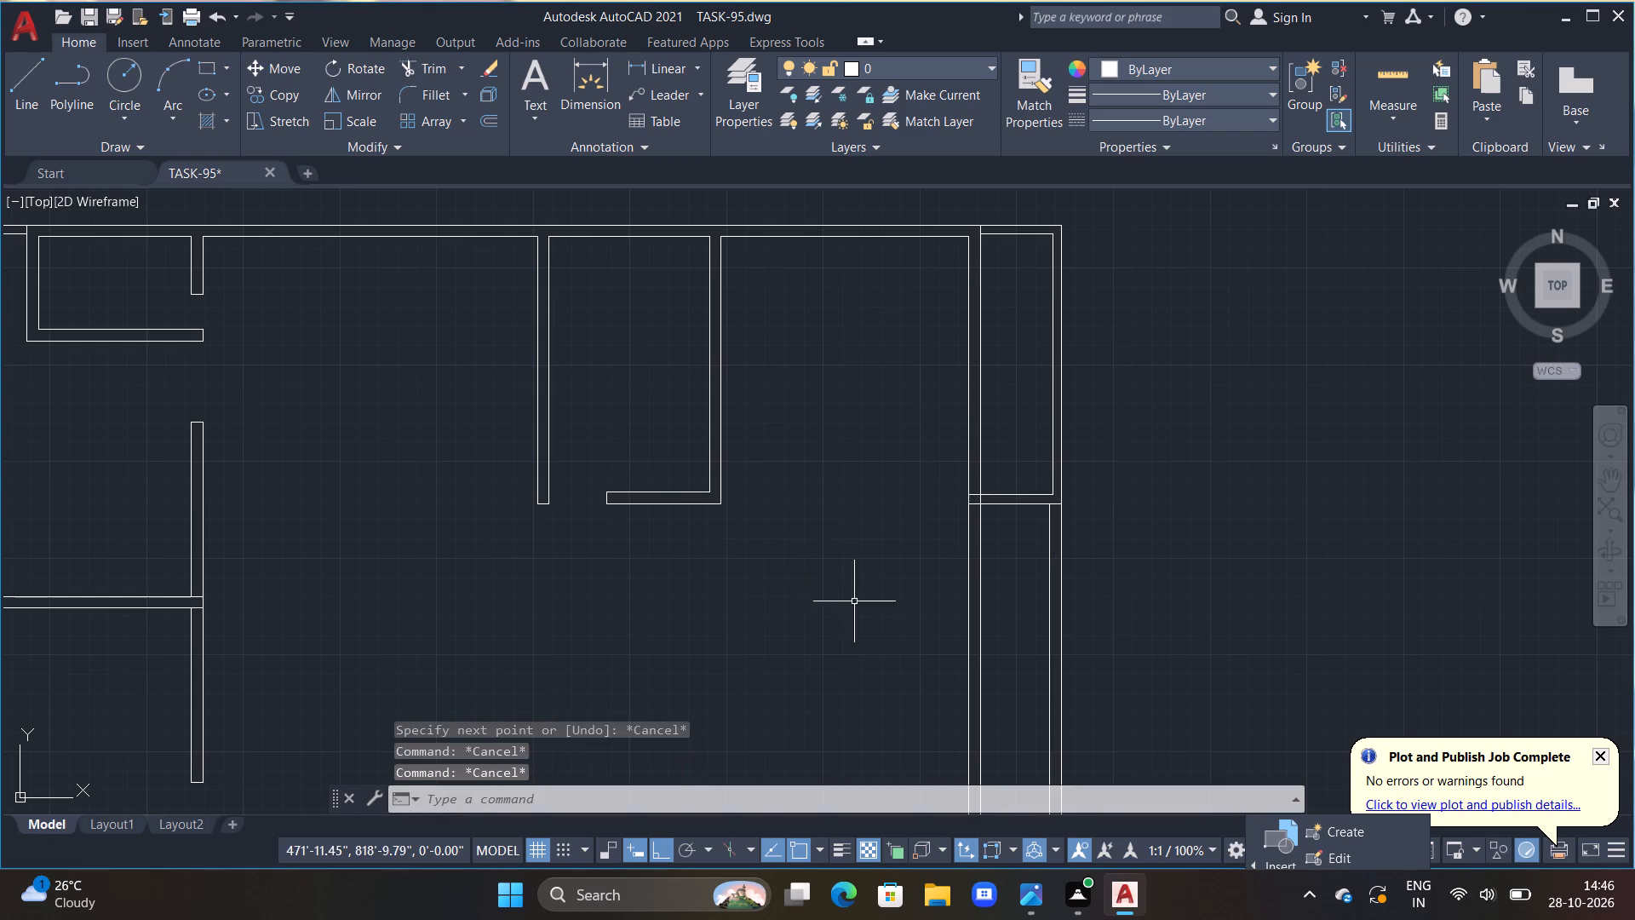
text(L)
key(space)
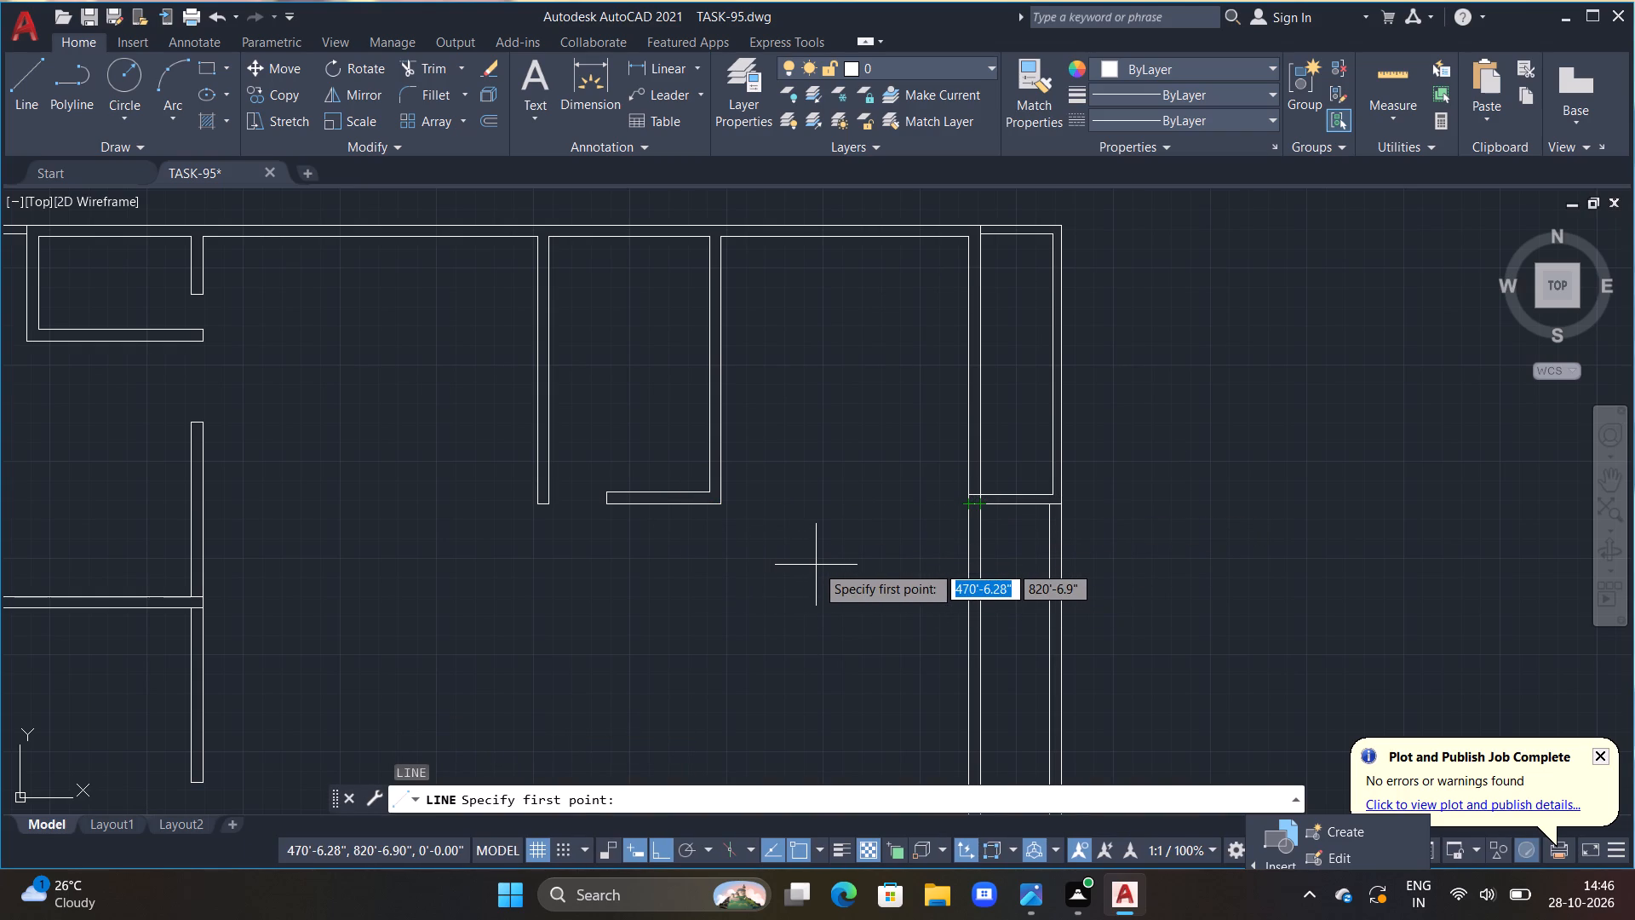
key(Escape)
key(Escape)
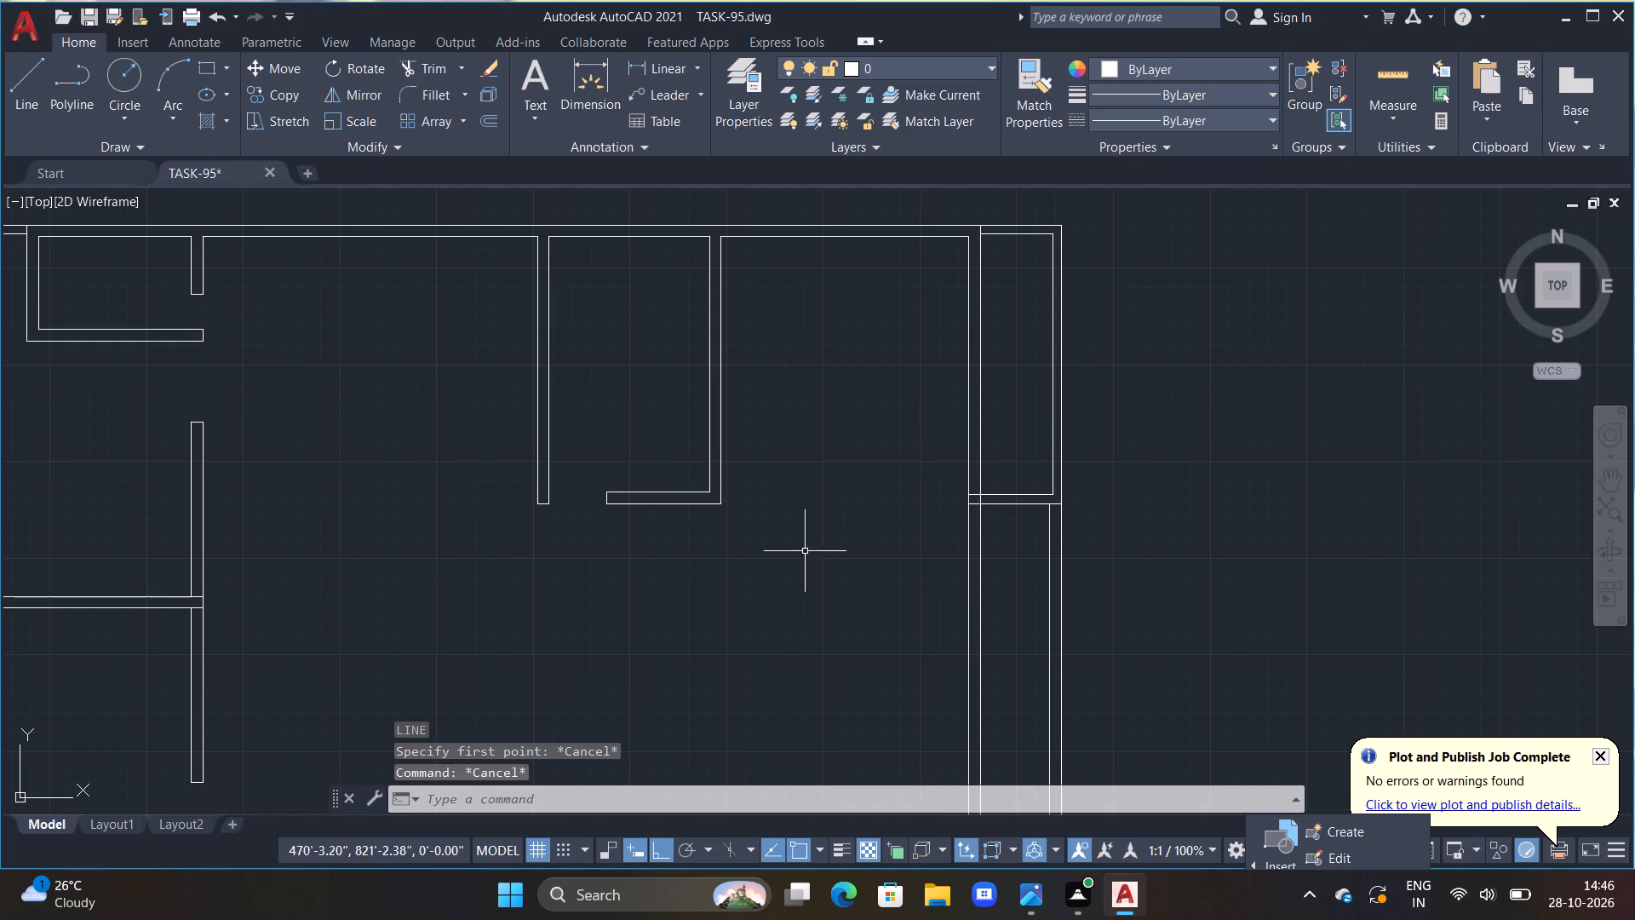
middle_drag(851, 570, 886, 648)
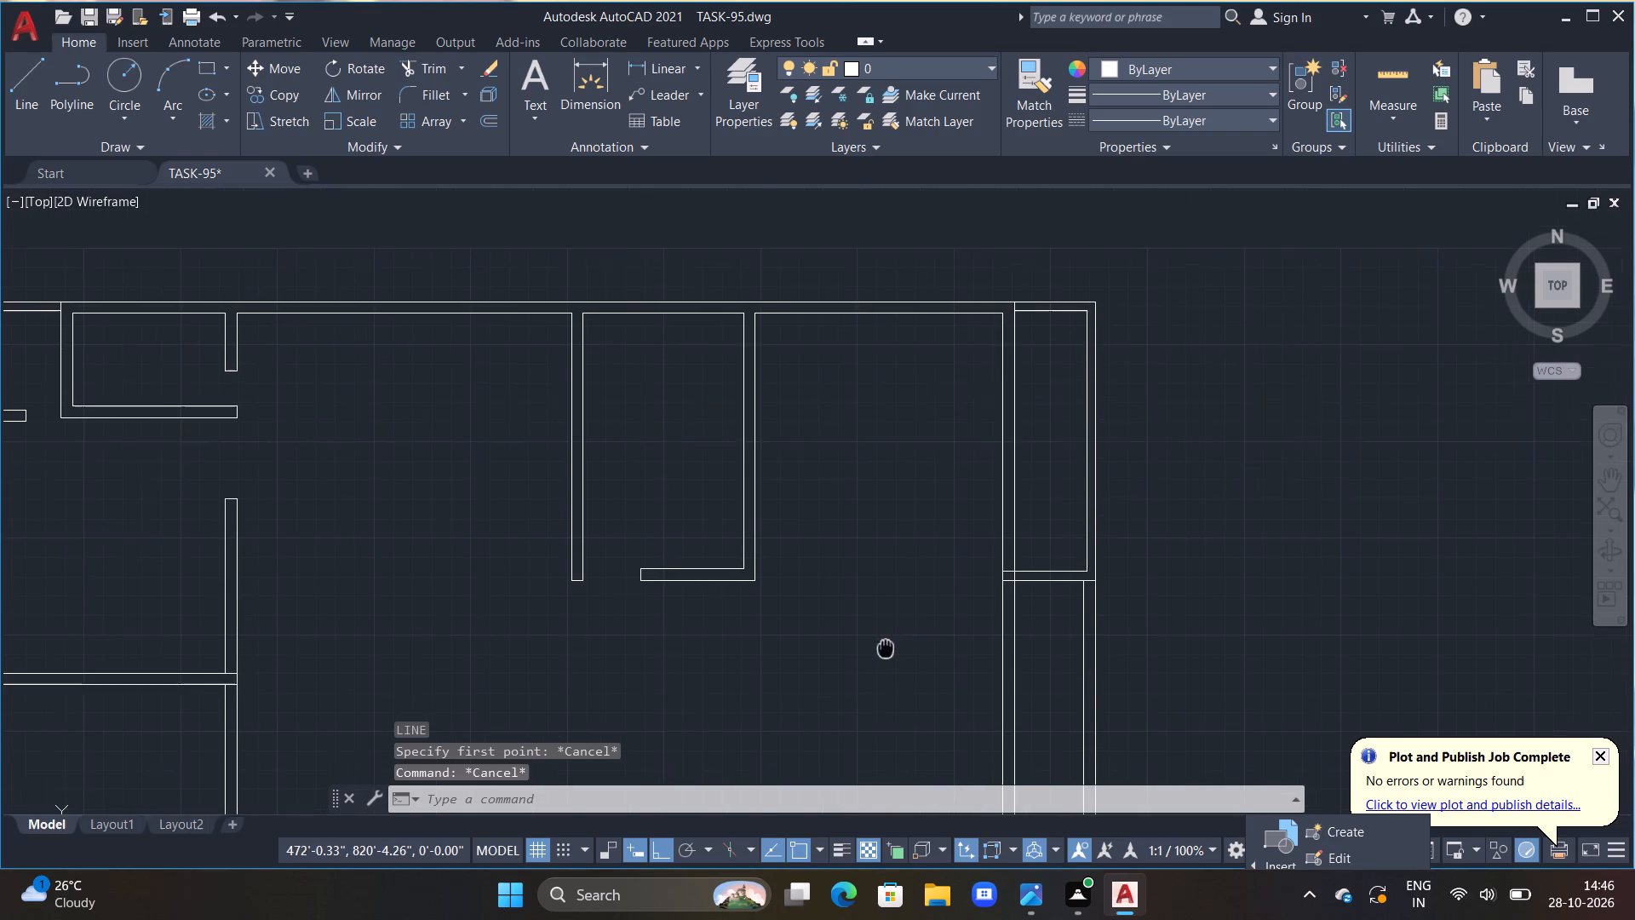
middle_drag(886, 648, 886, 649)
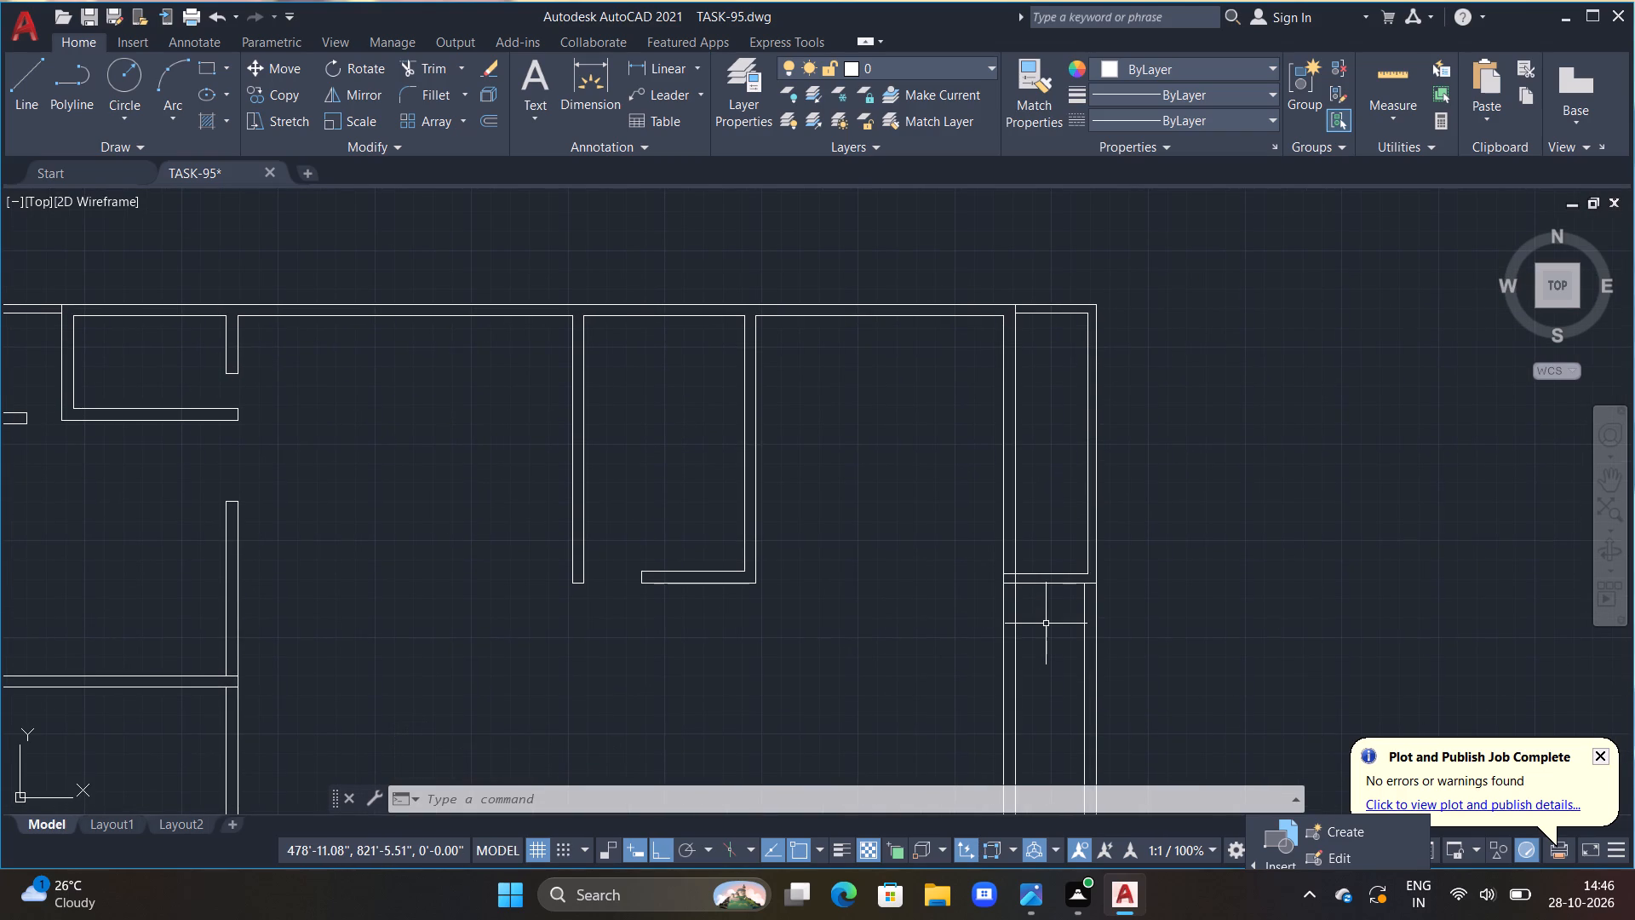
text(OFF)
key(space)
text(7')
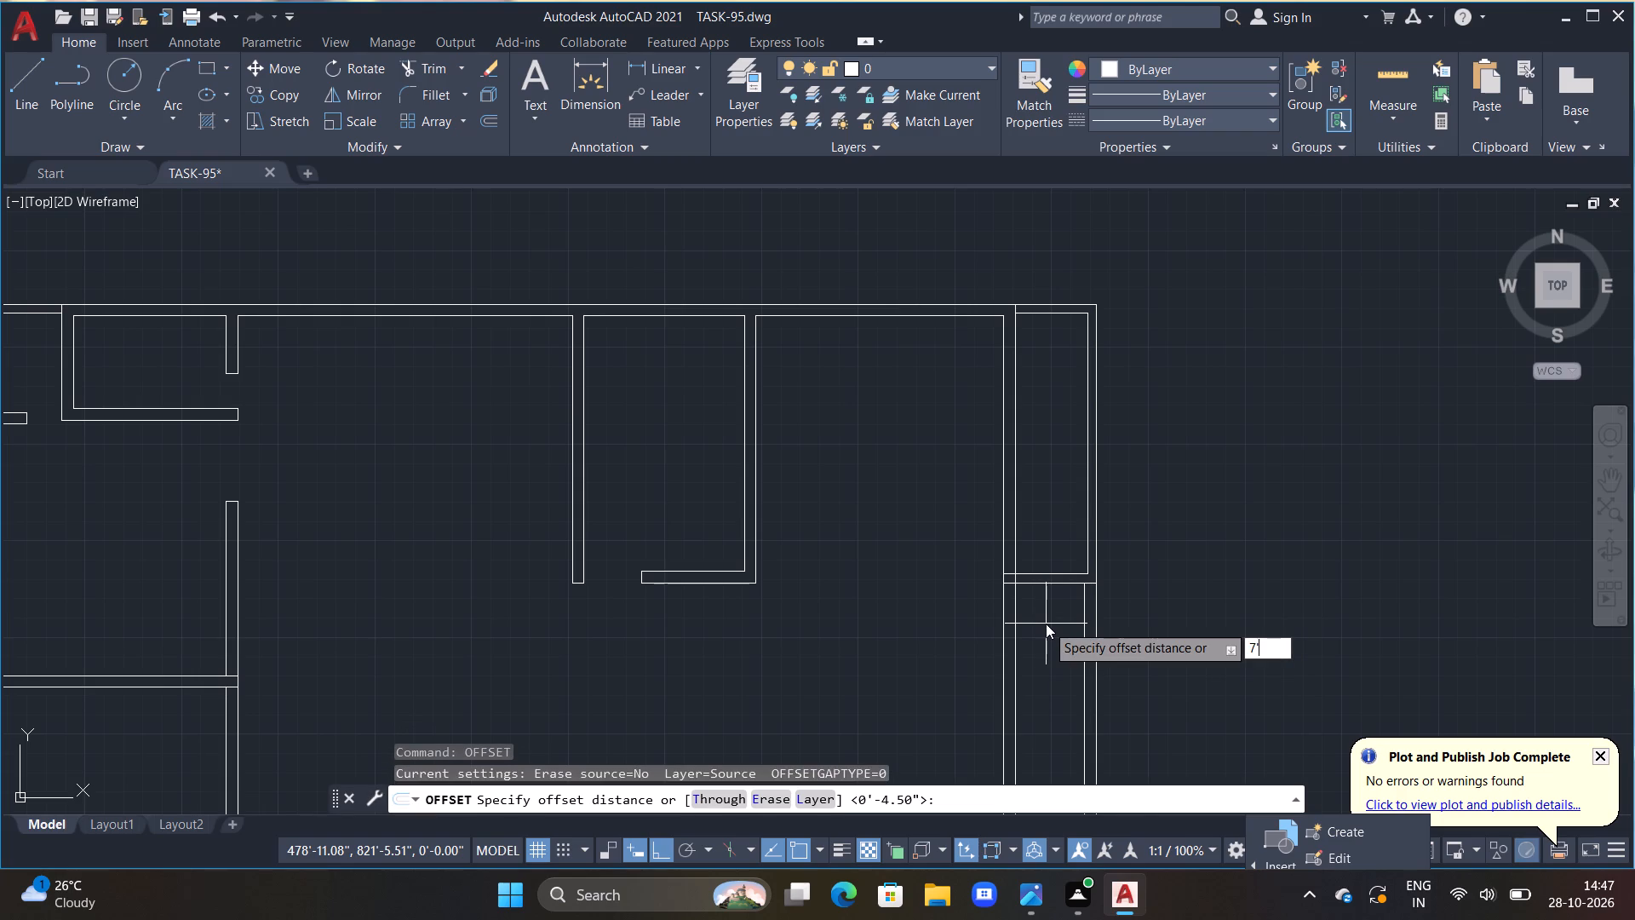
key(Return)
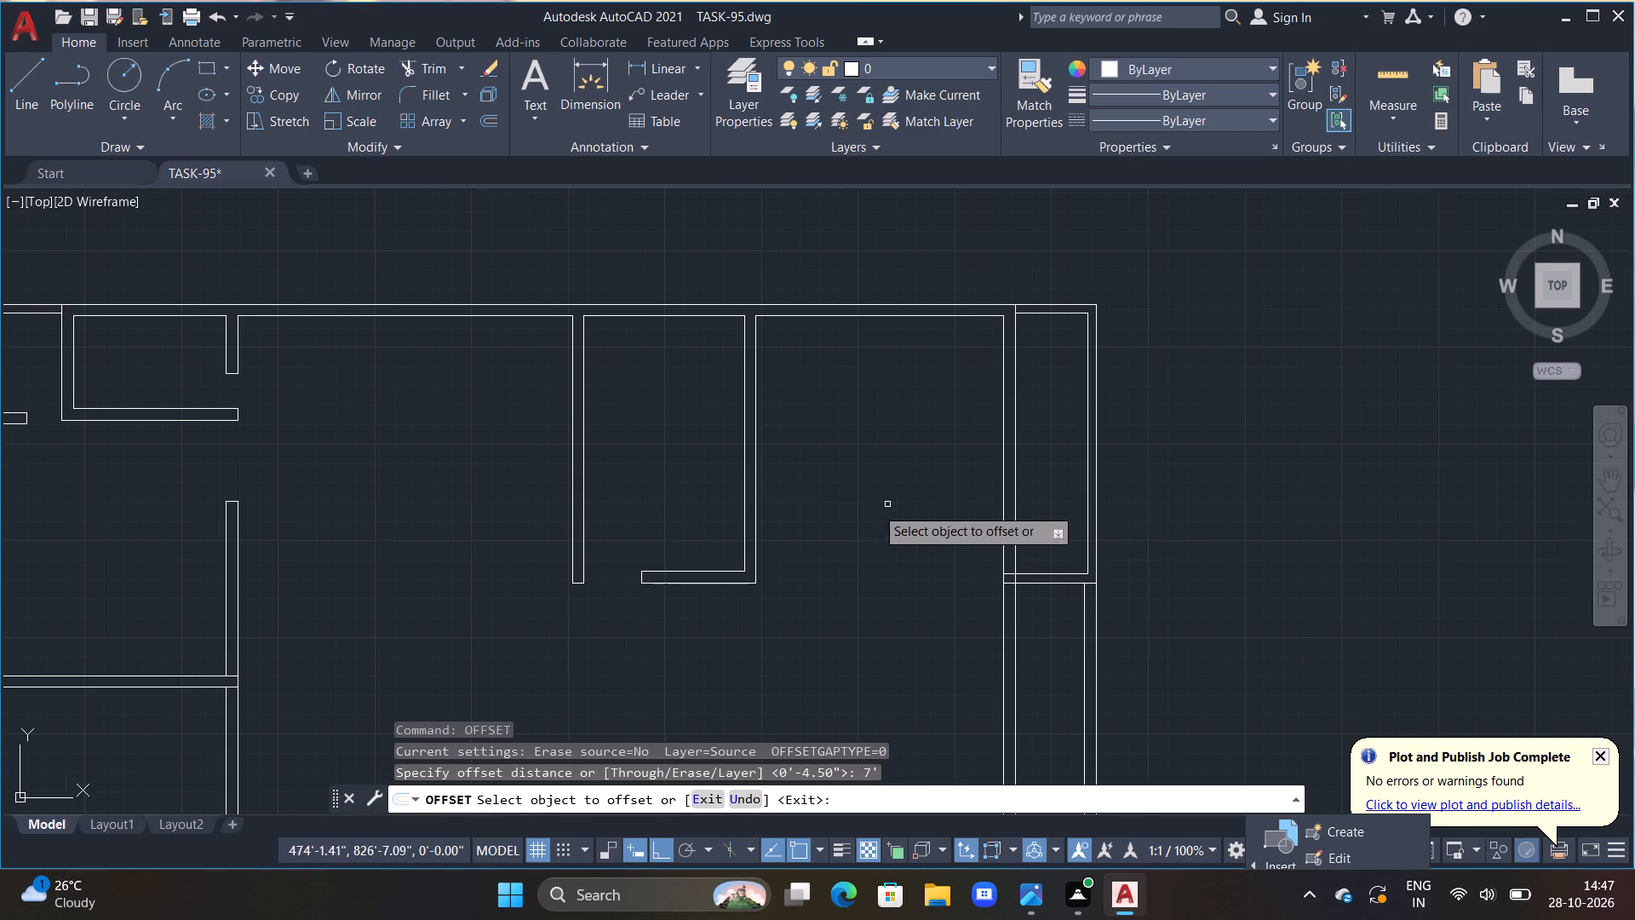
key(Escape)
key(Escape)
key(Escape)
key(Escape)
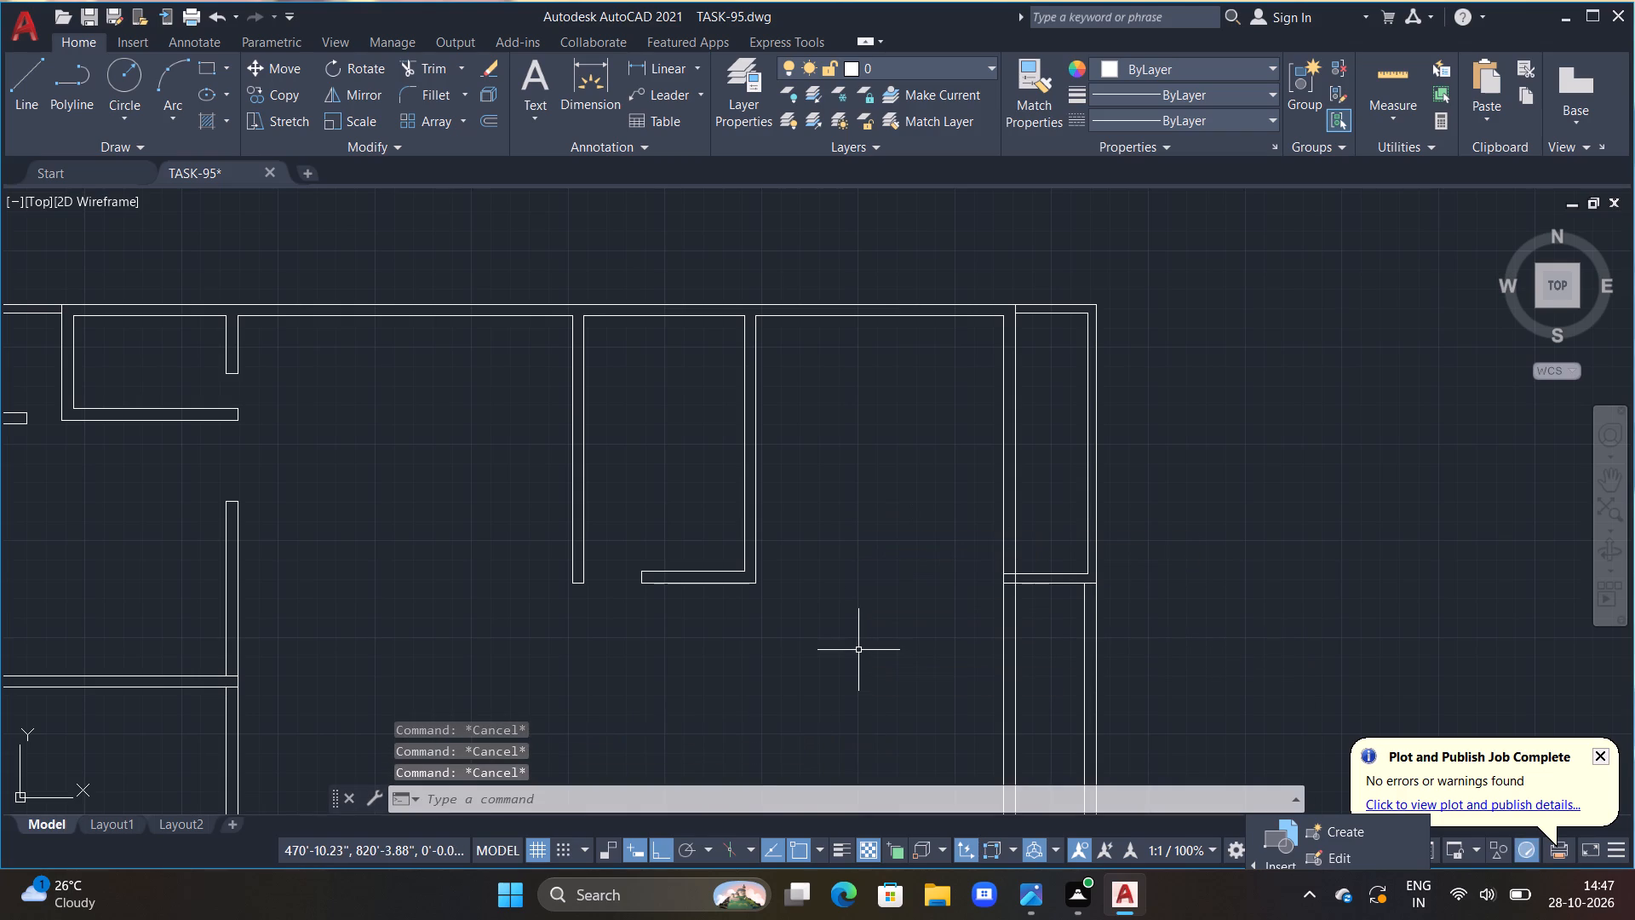
Offset the bottom line of the small middle room's short lower wall 3'6" downward.
middle_drag(858, 648, 913, 540)
key(Escape)
key(Escape)
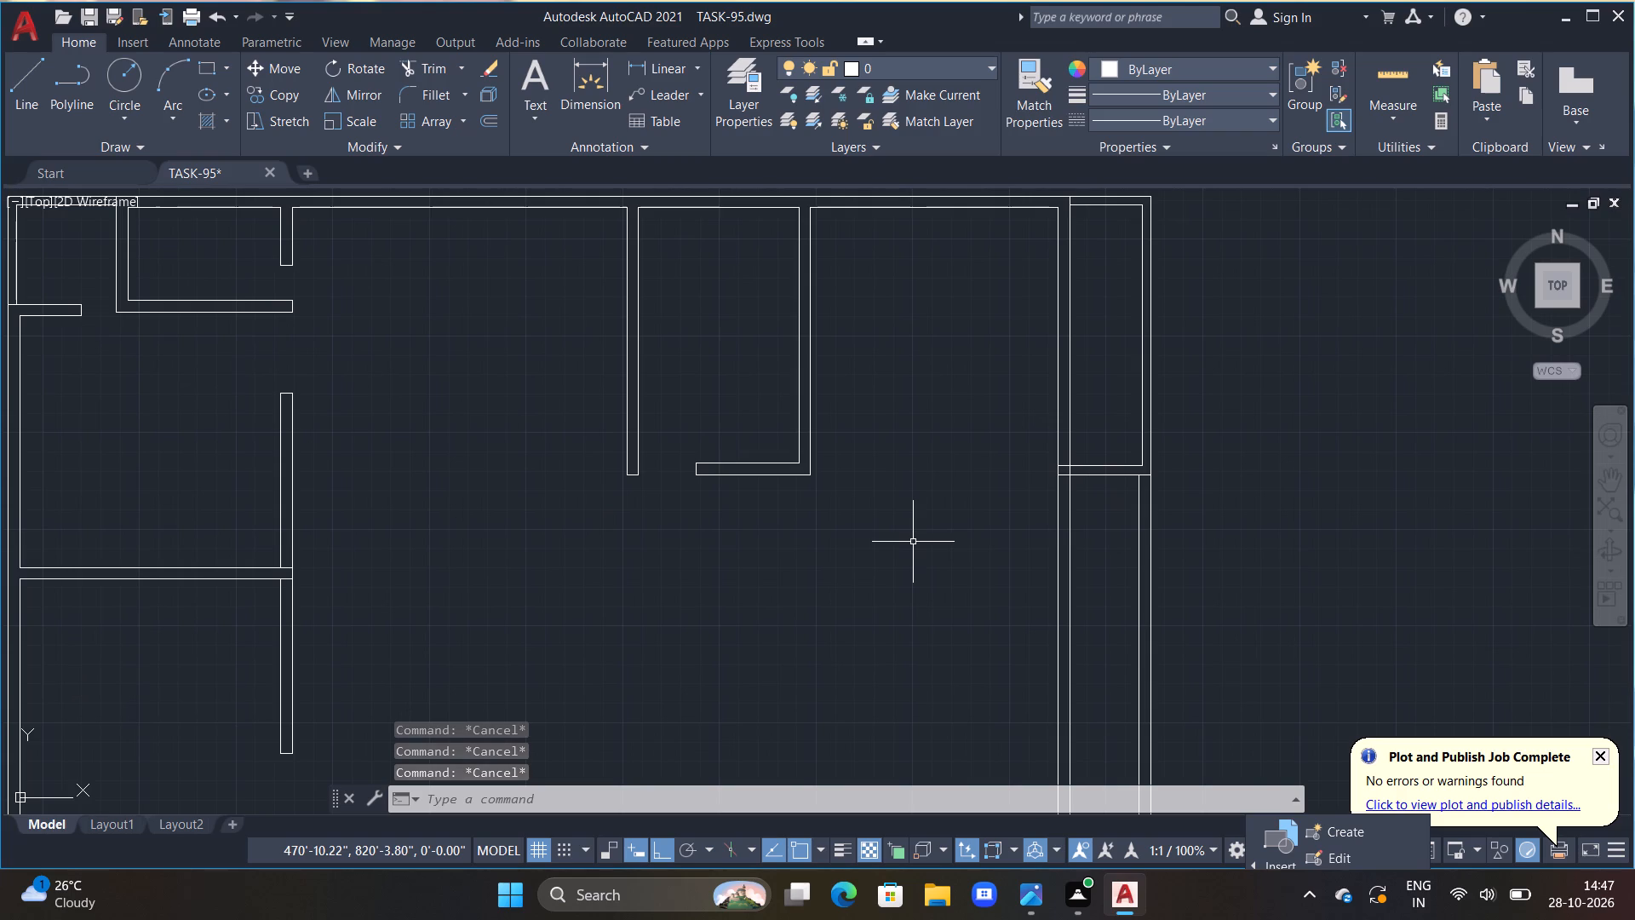
text(OFF)
key(space)
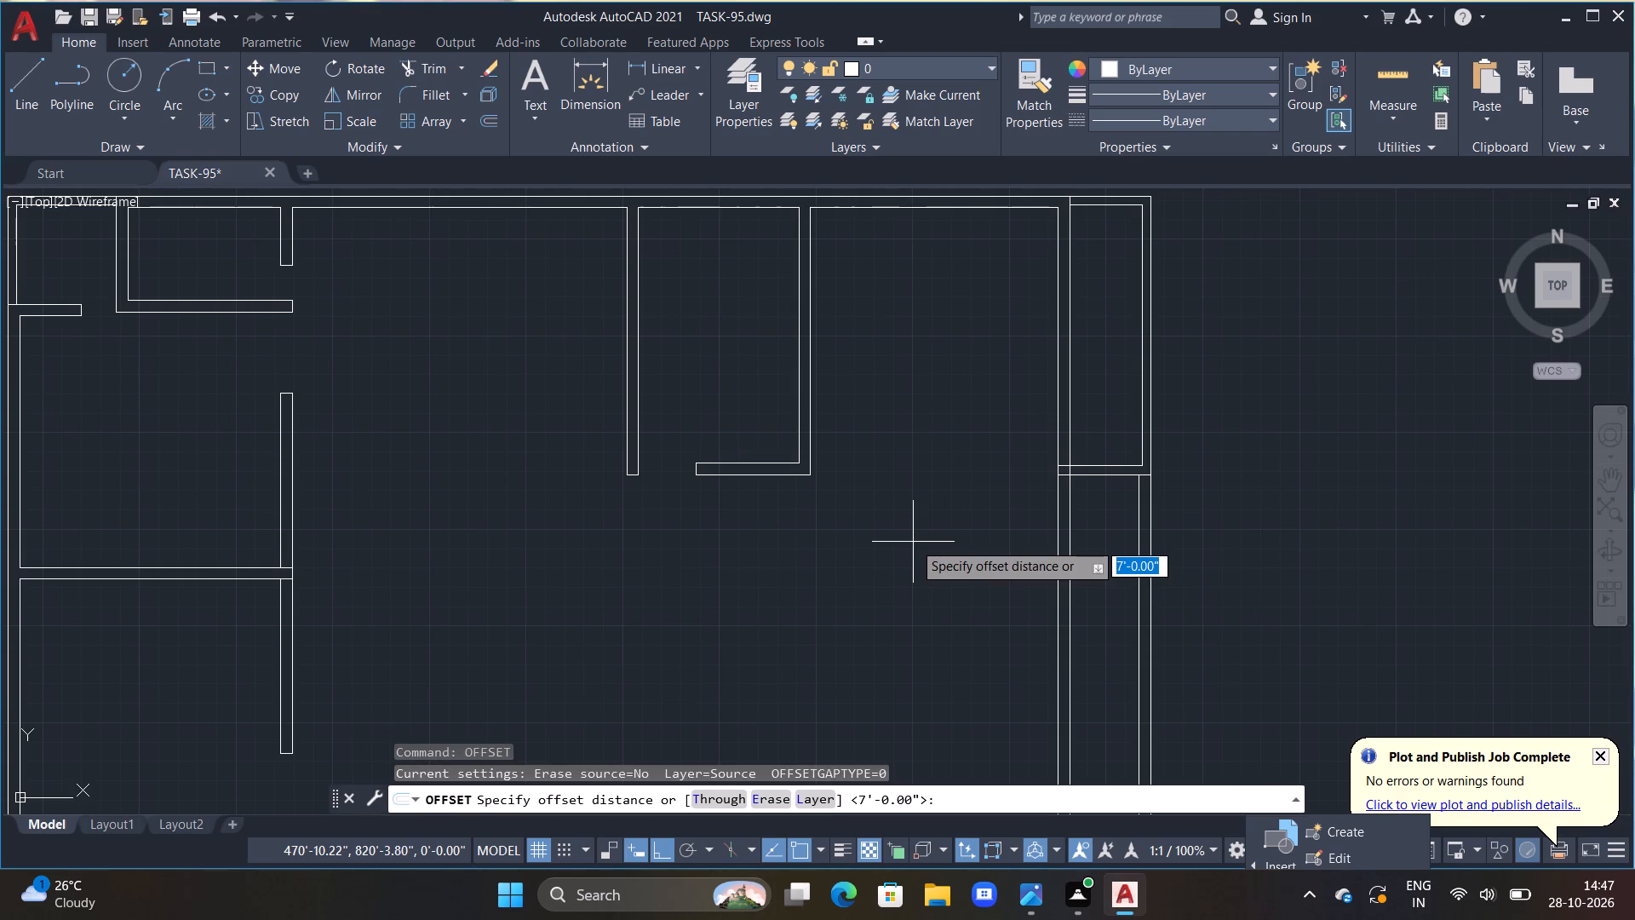
text(3'6")
key(Return)
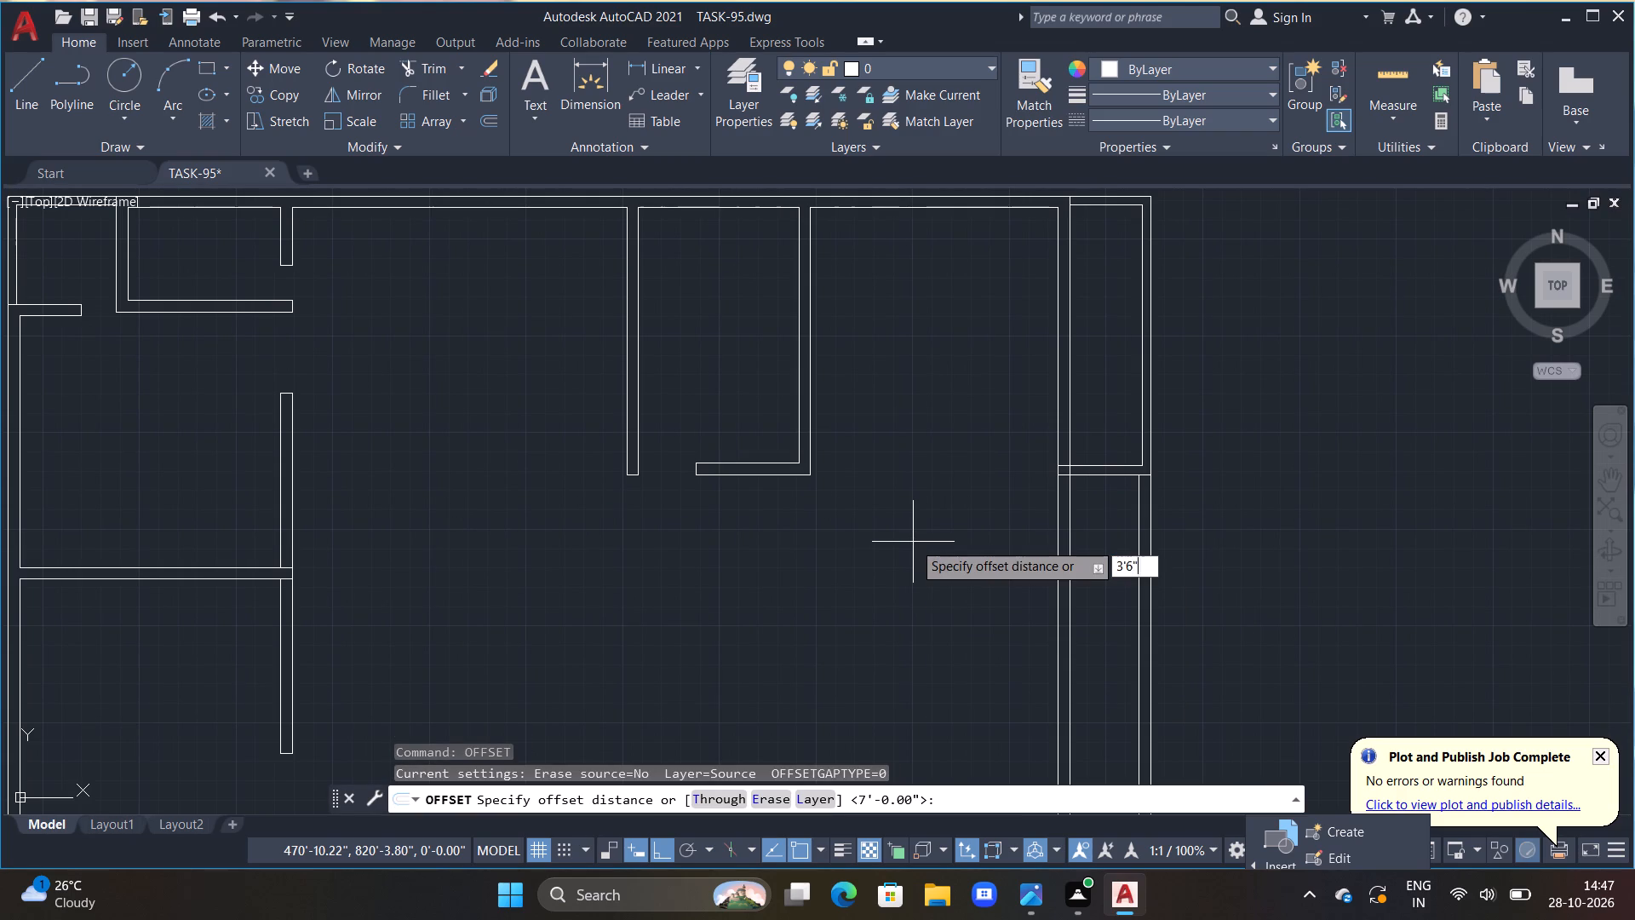
drag(783, 475, 784, 492)
click(805, 641)
key(Escape)
key(Escape)
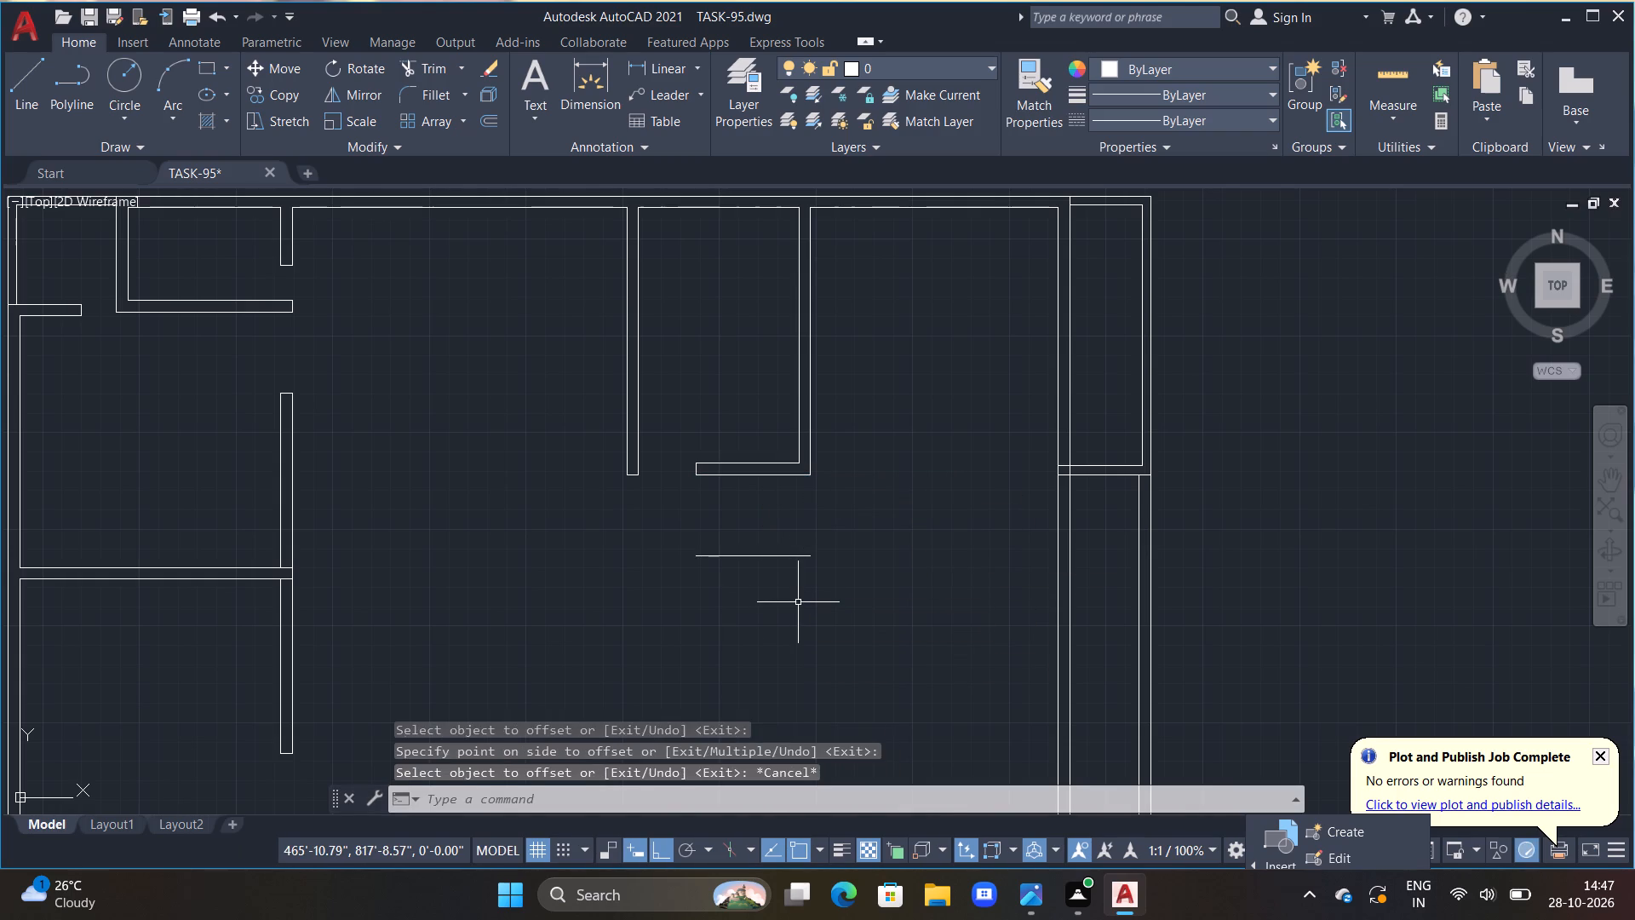
key(Escape)
key(Escape)
key(Escape)
Extend the new horizontal line across the right room to the far line of the vertical wall beside the bay.
text(EX)
key(space)
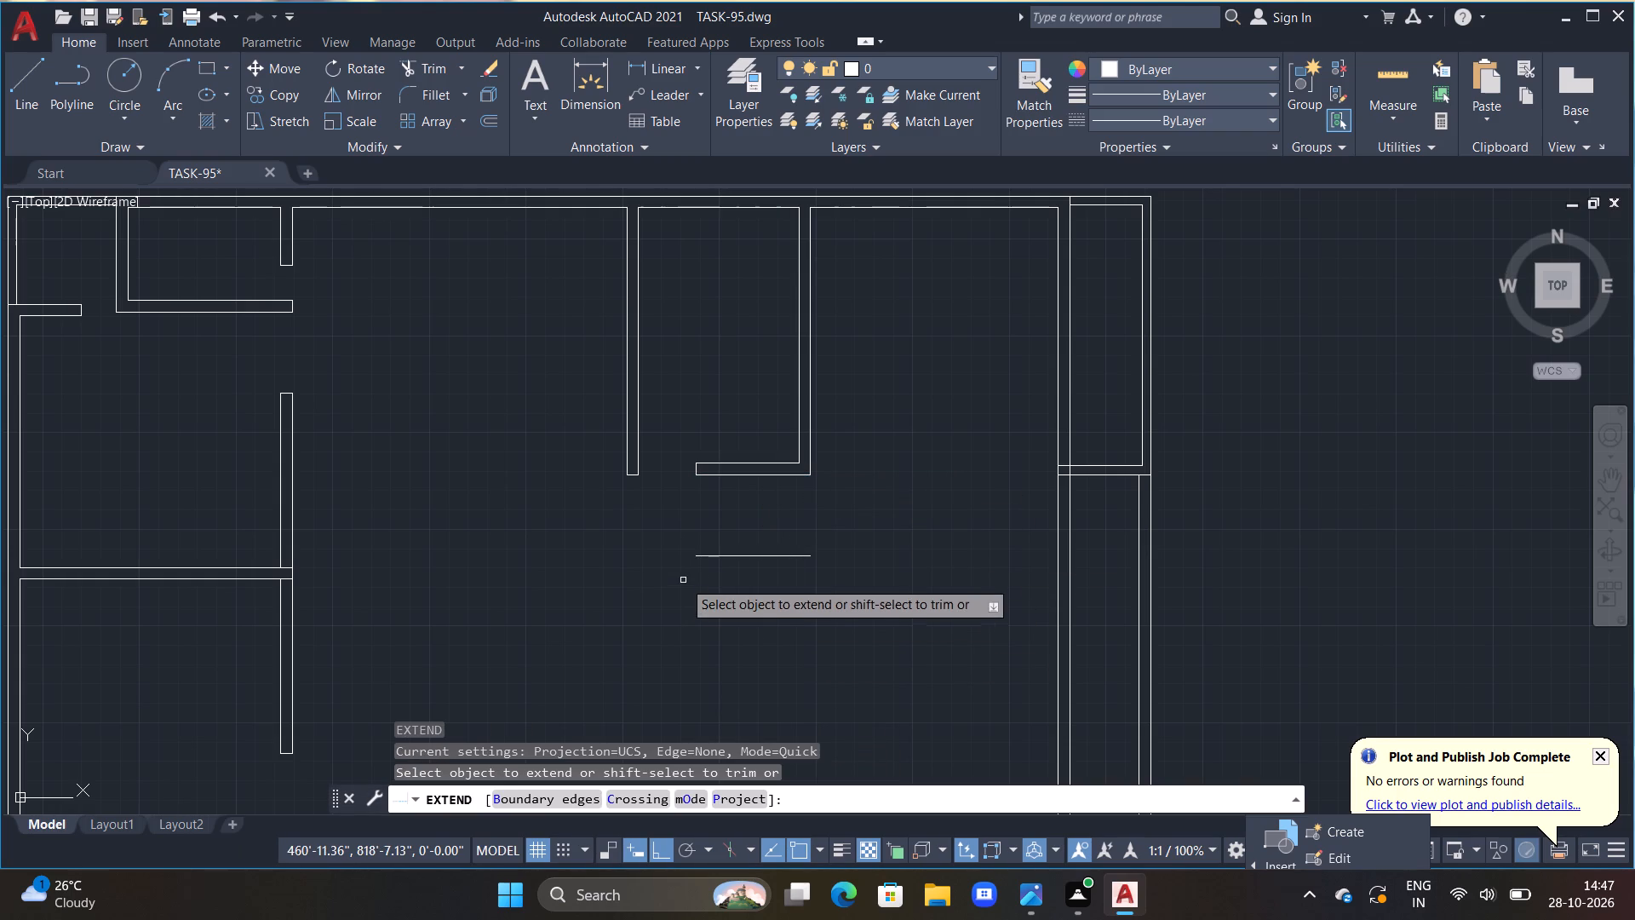
click(800, 555)
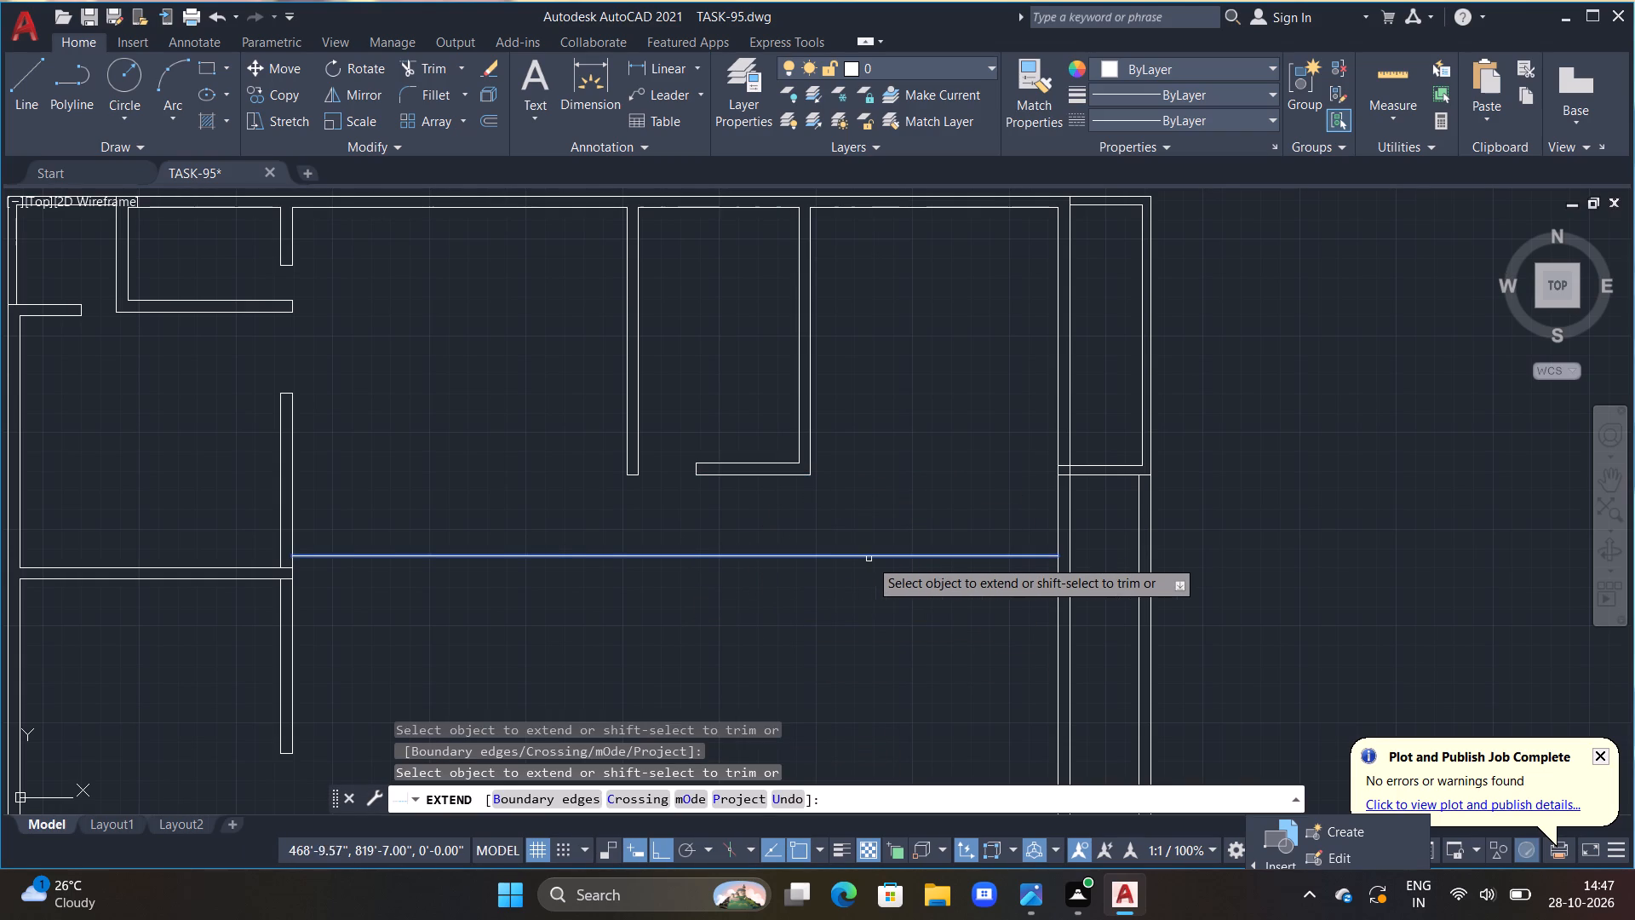
click(945, 557)
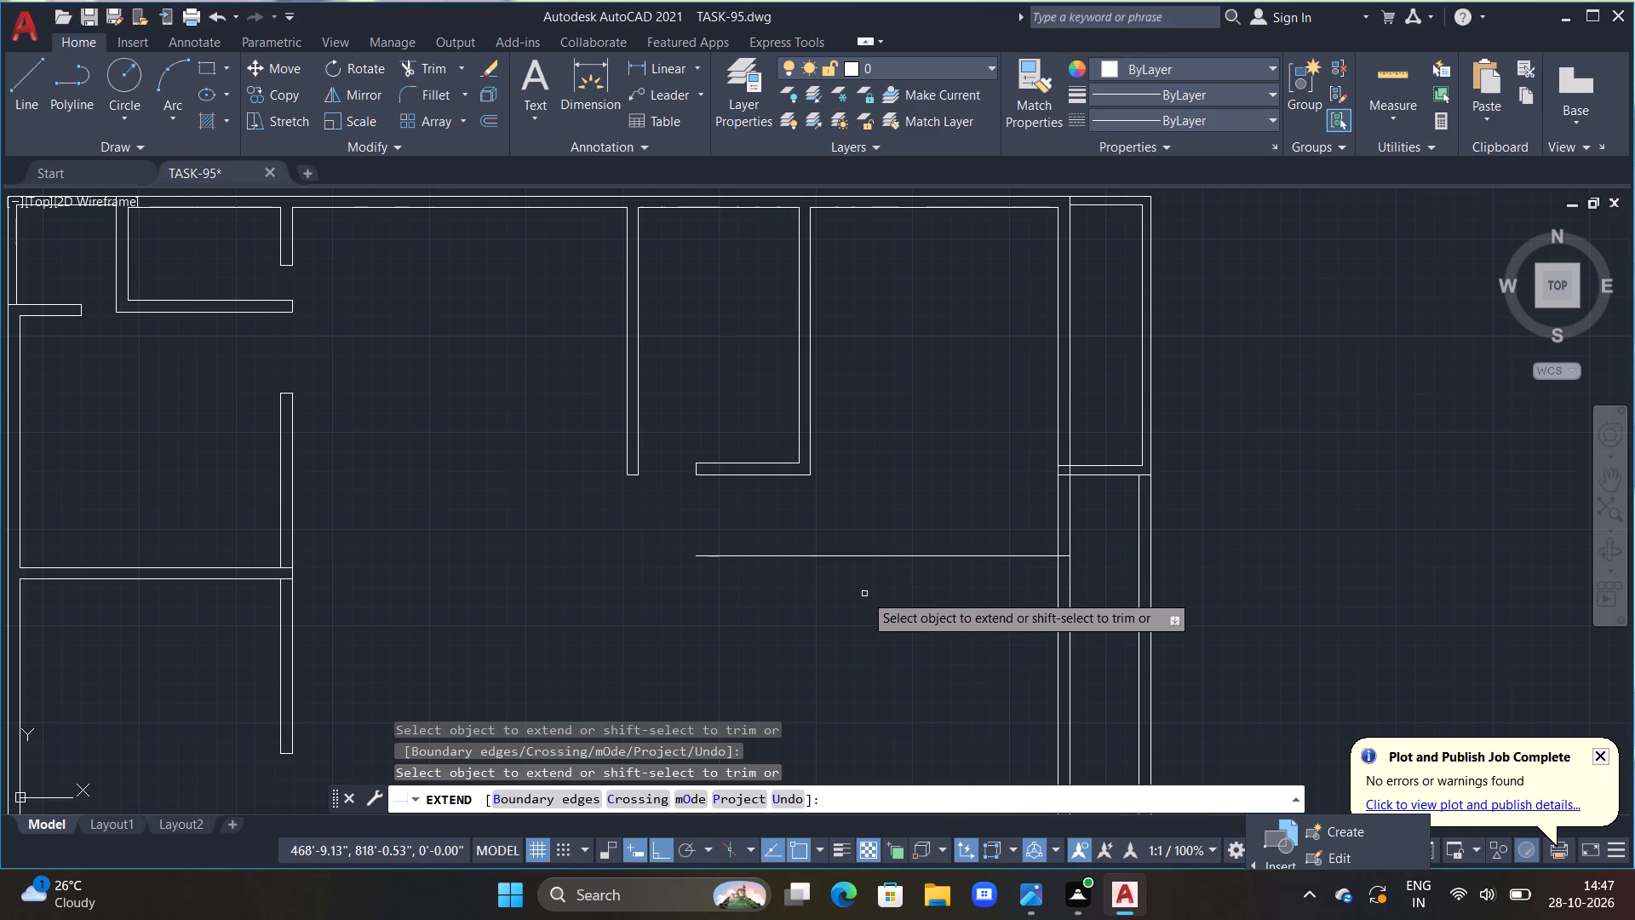
key(Escape)
key(Escape)
key(Escape)
key(Escape)
key(Escape)
key(Escape)
key(Escape)
key(Escape)
key(Escape)
key(Escape)
key(Escape)
key(Escape)
key(Escape)
key(Escape)
key(Escape)
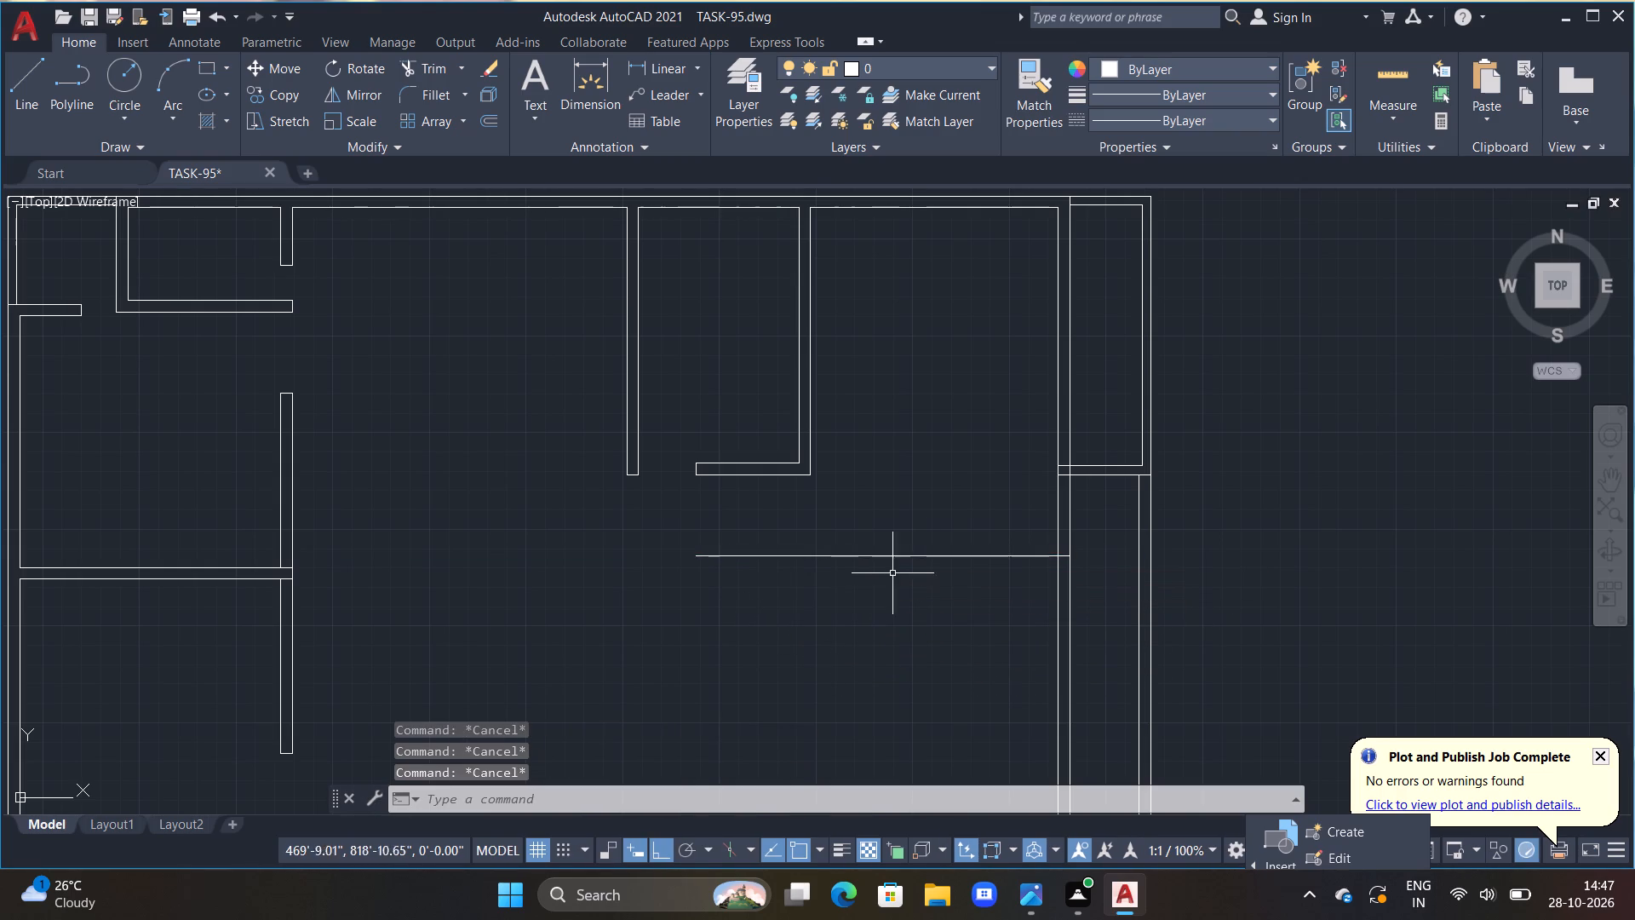
Offset the extended horizontal line 6" upward to form a wall.
scroll(1099, 515, up, 1)
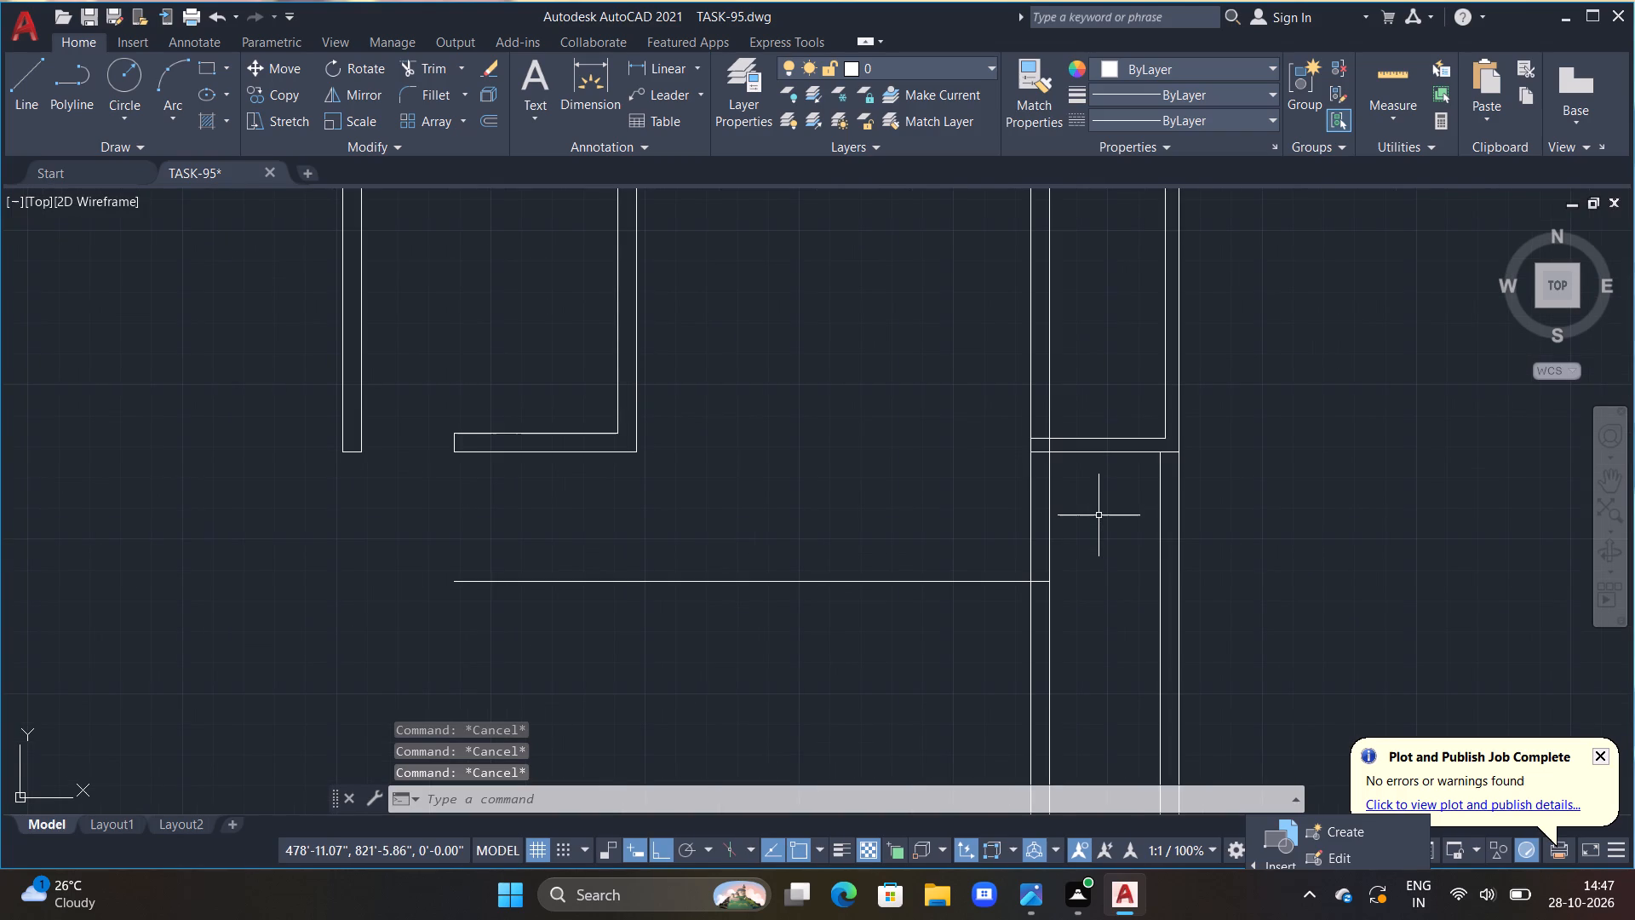
scroll(1099, 515, down, 1)
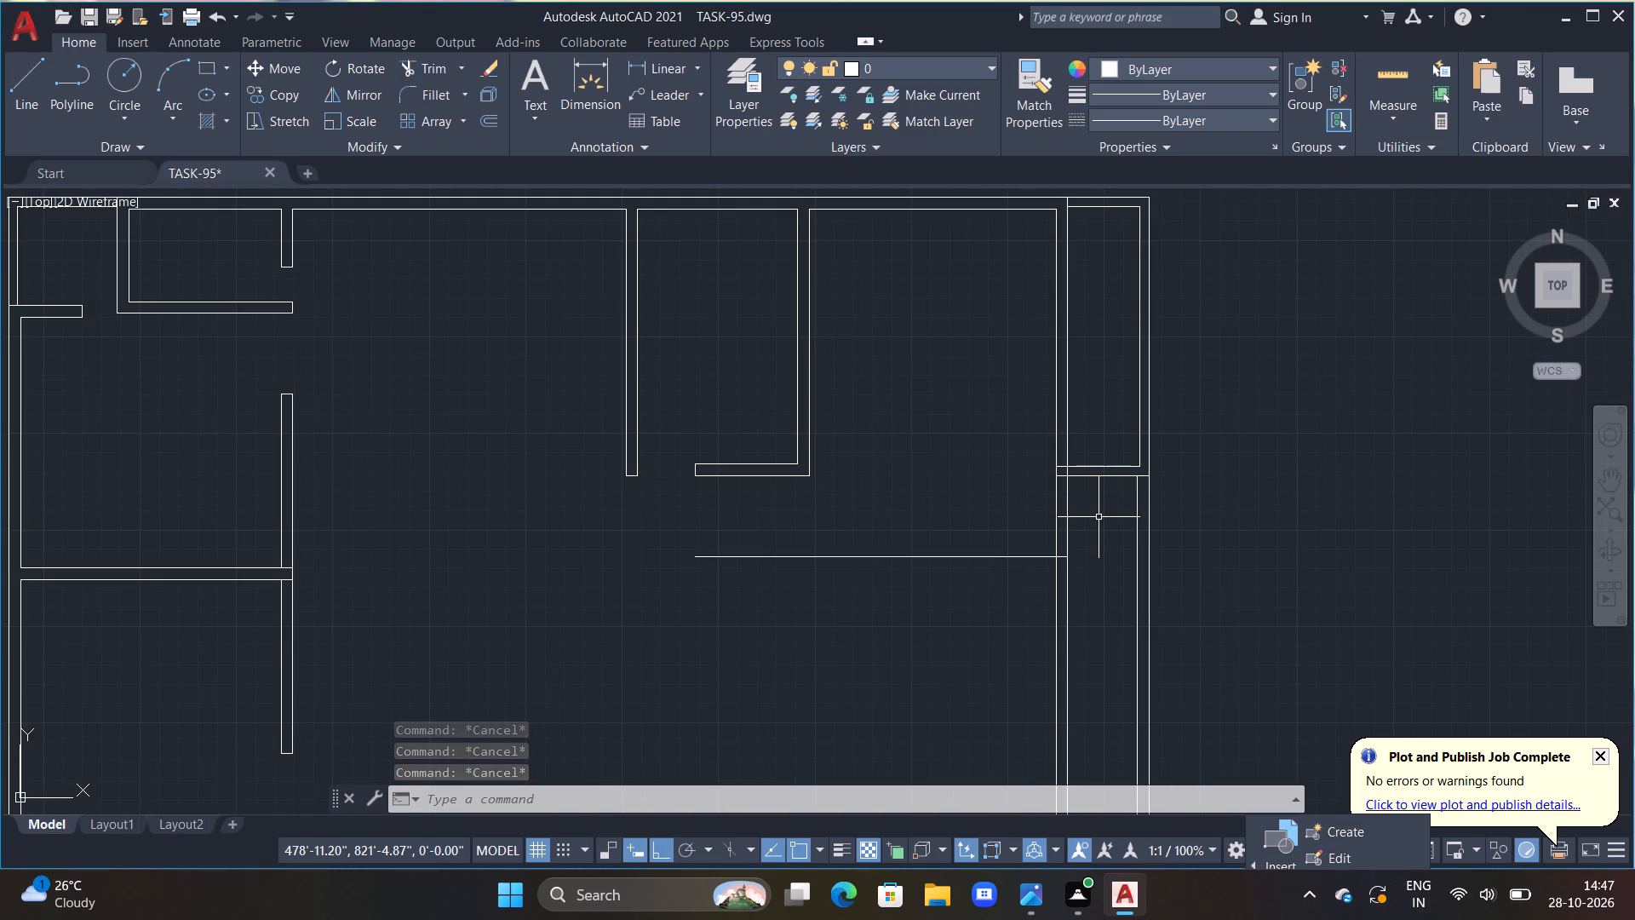
text(OFF 6")
key(Return)
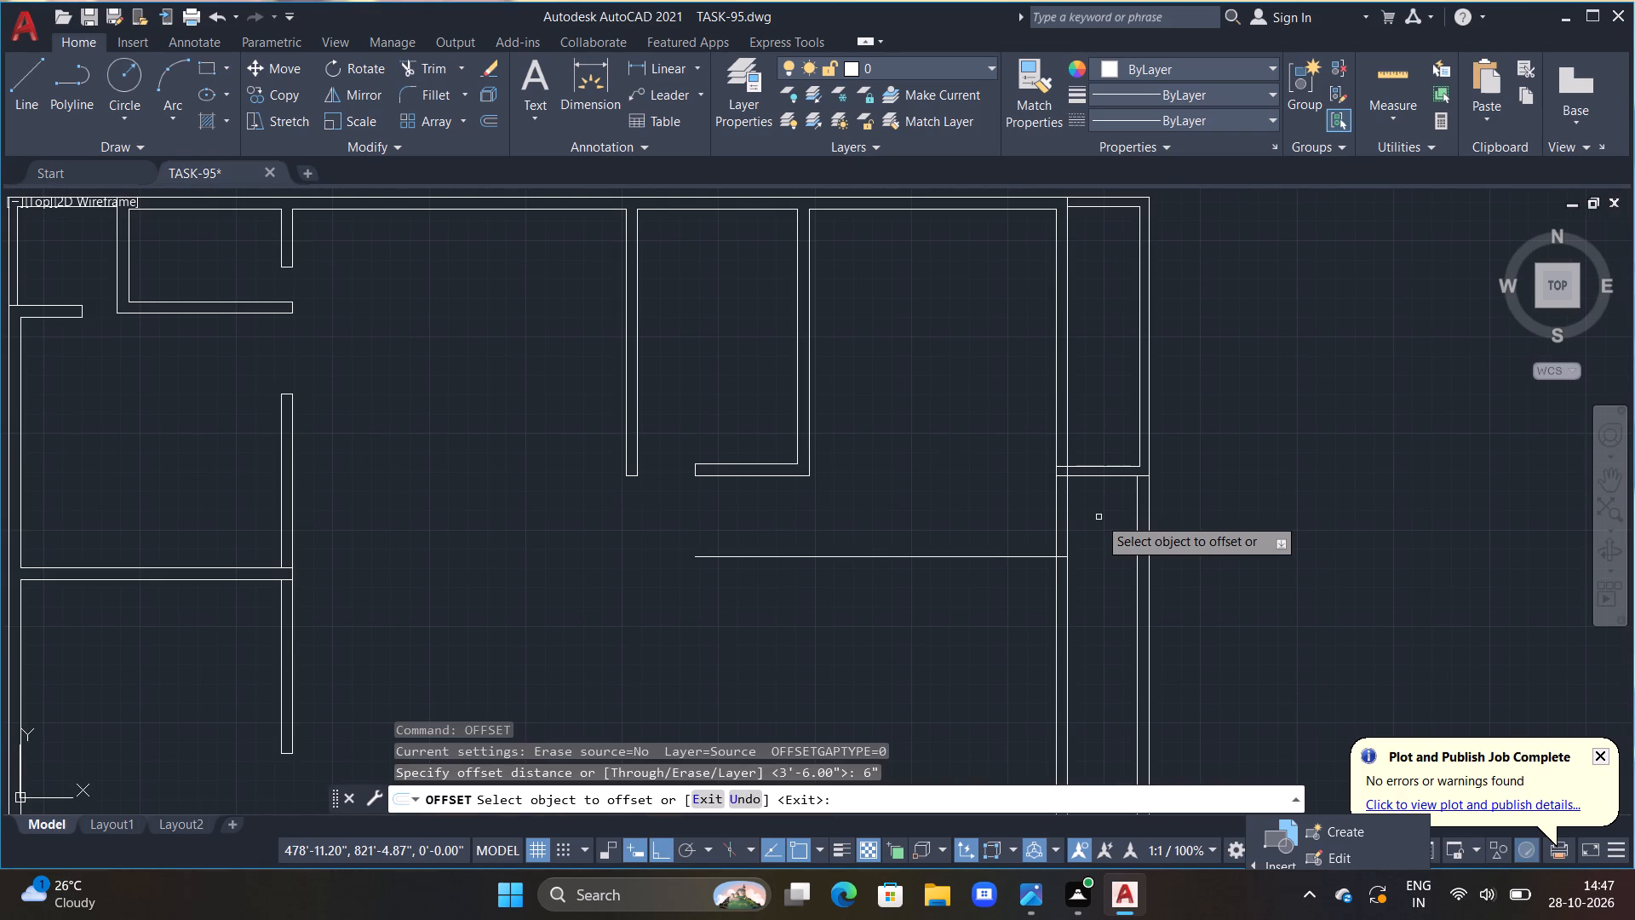
click(858, 555)
click(858, 537)
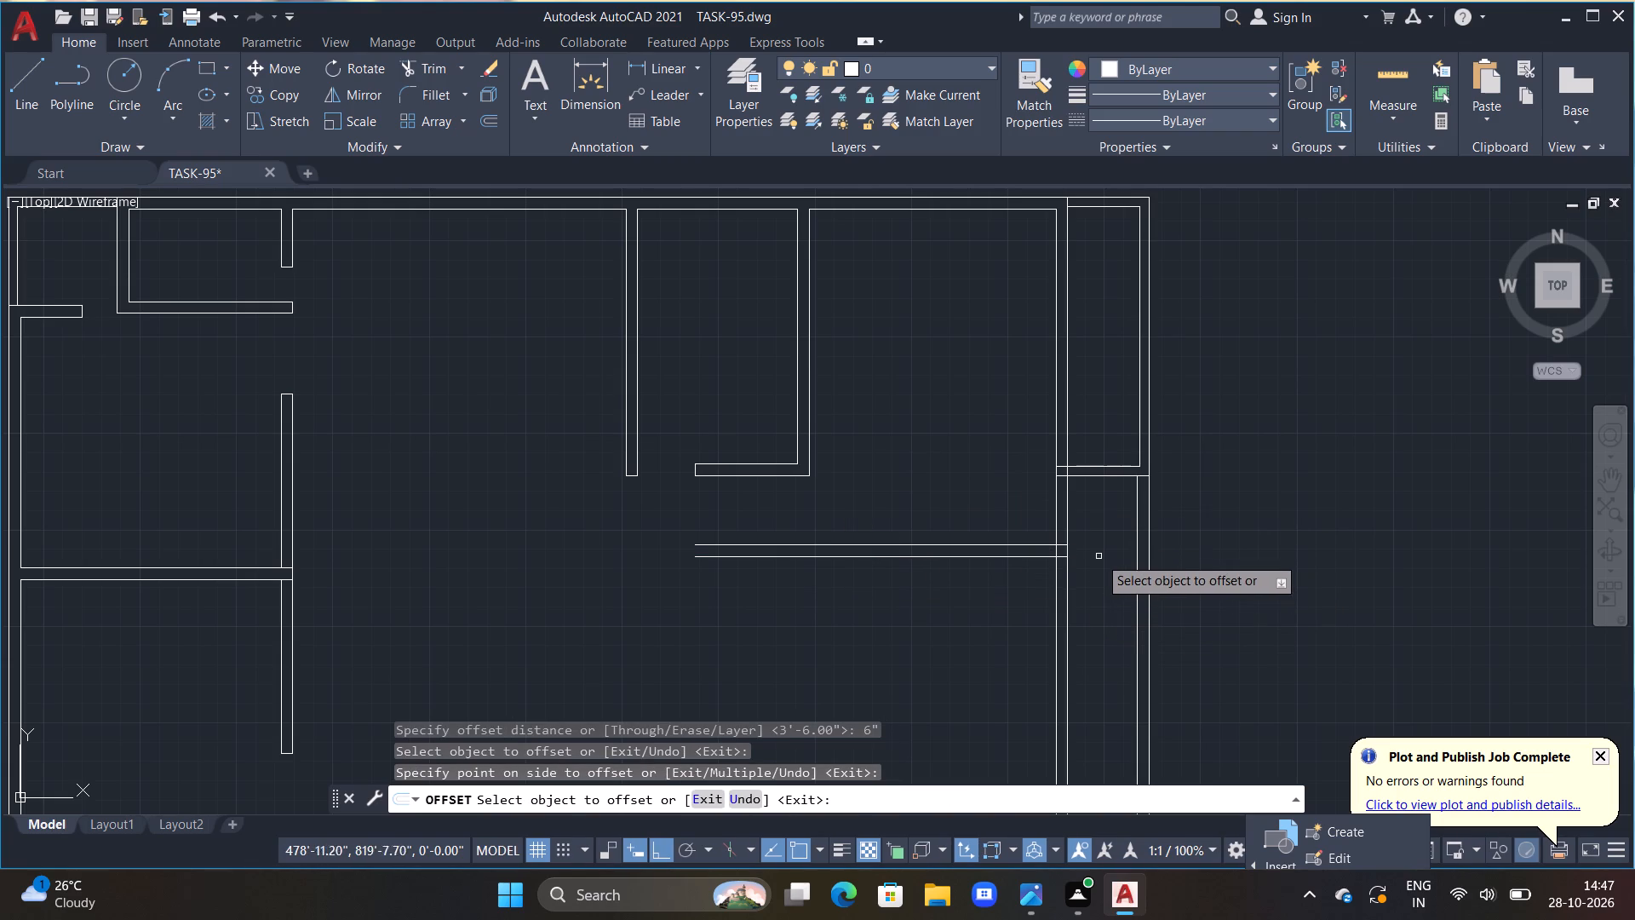
Offset the new horizontal wall's lower line 7' downward.
middle_drag(1096, 597, 1080, 470)
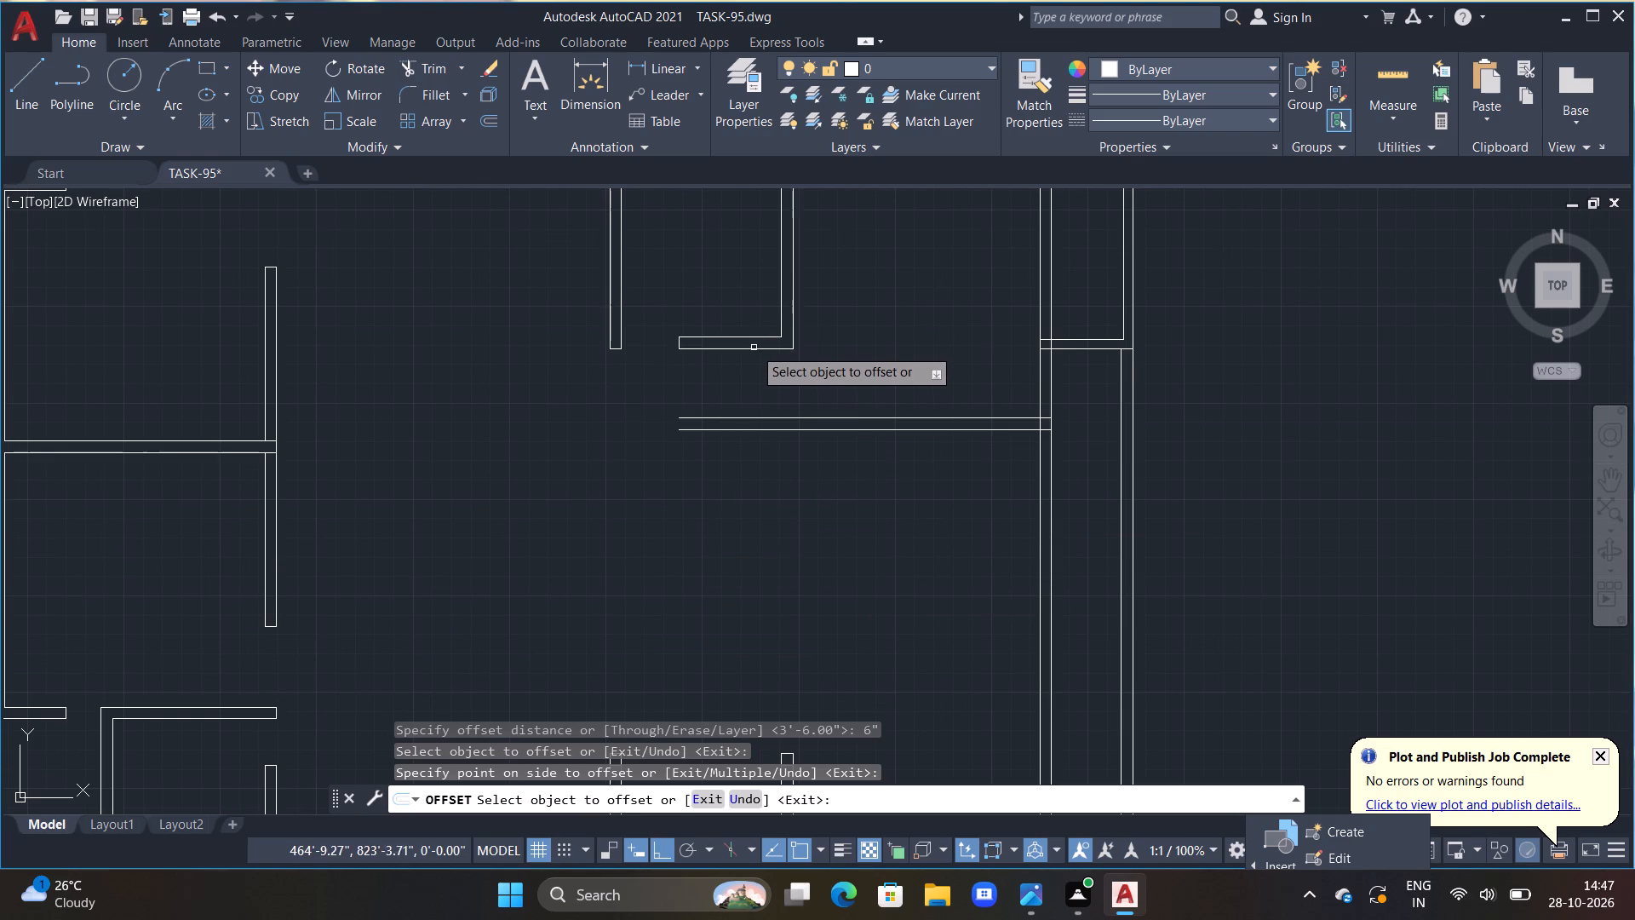
click(766, 432)
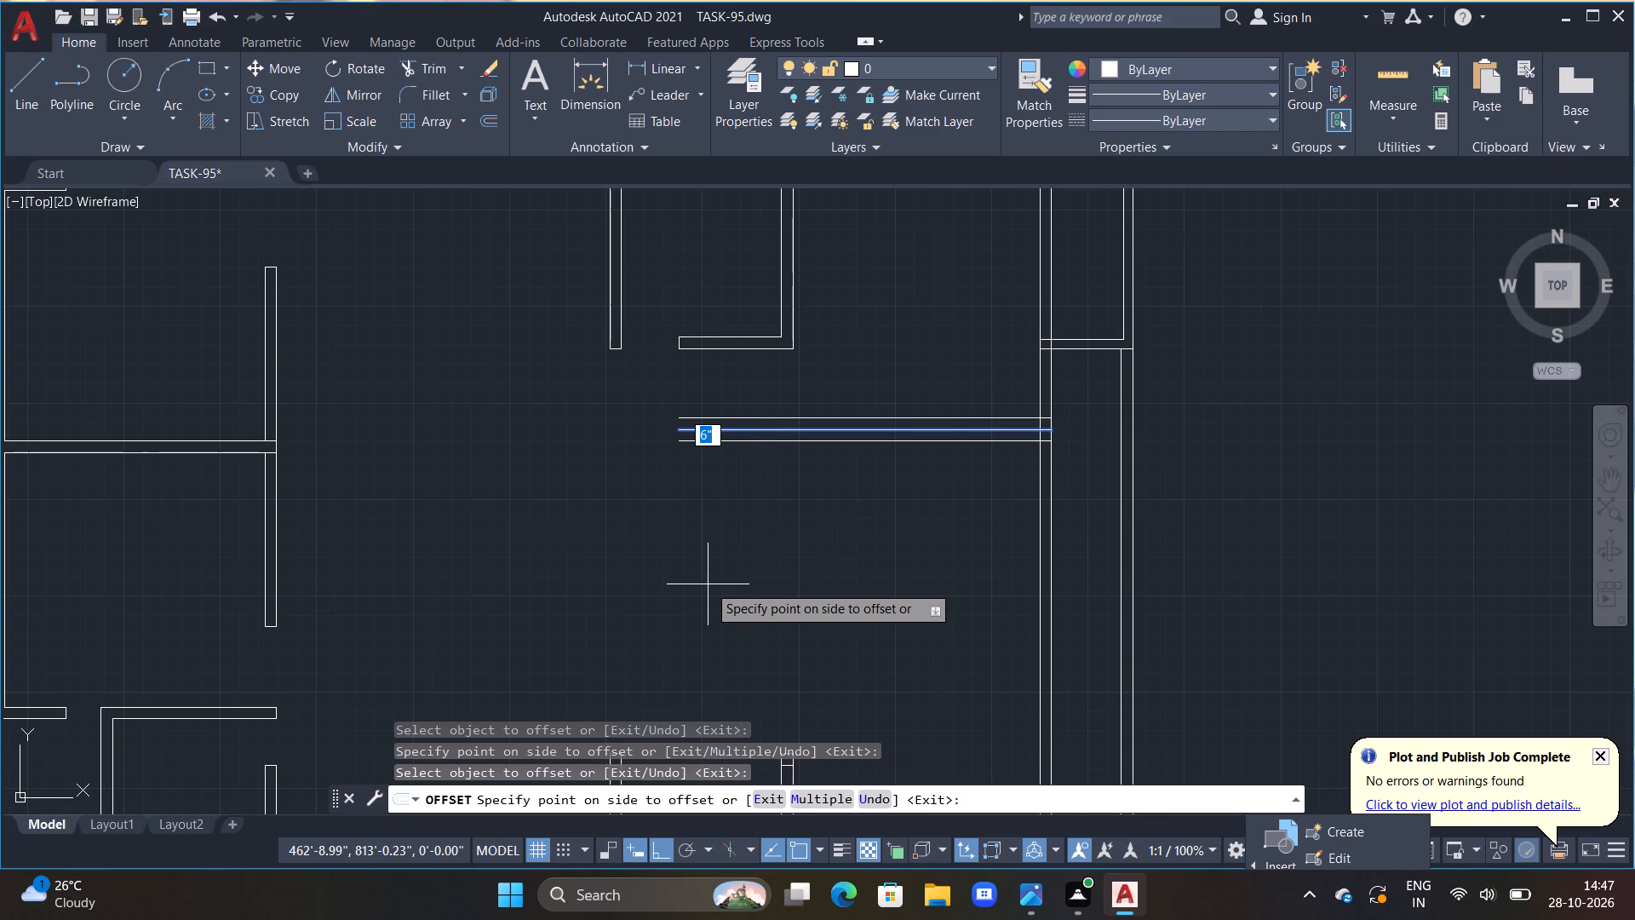
text(7')
key(Return)
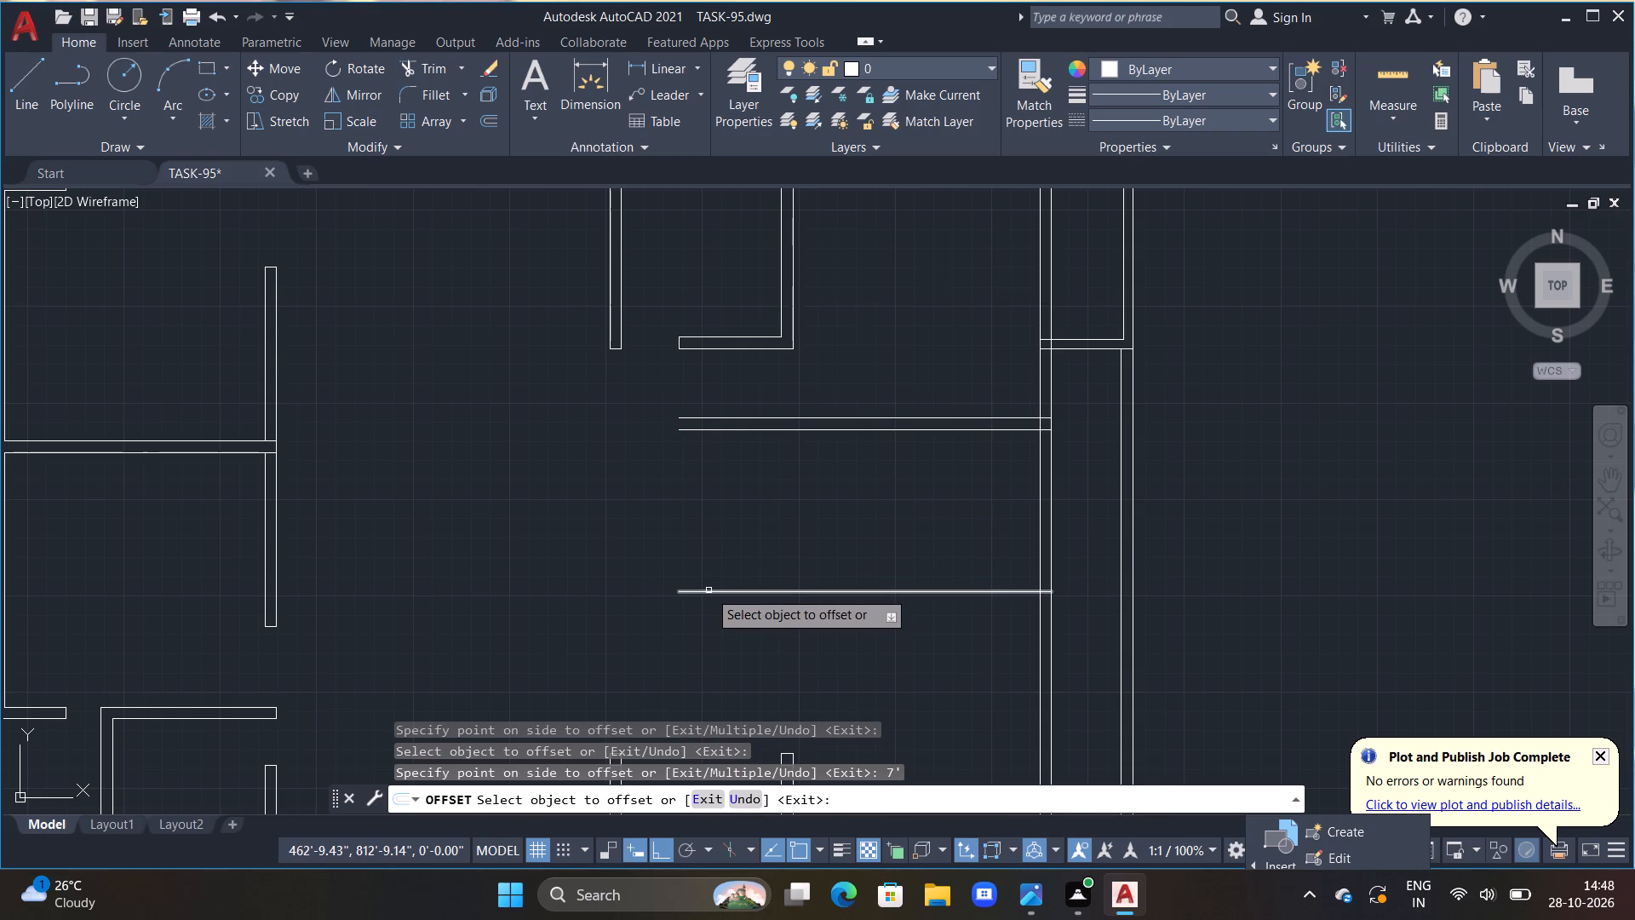
Offset the line 7' below the new wall by 6" downward to form a second horizontal wall.
click(708, 590)
click(711, 610)
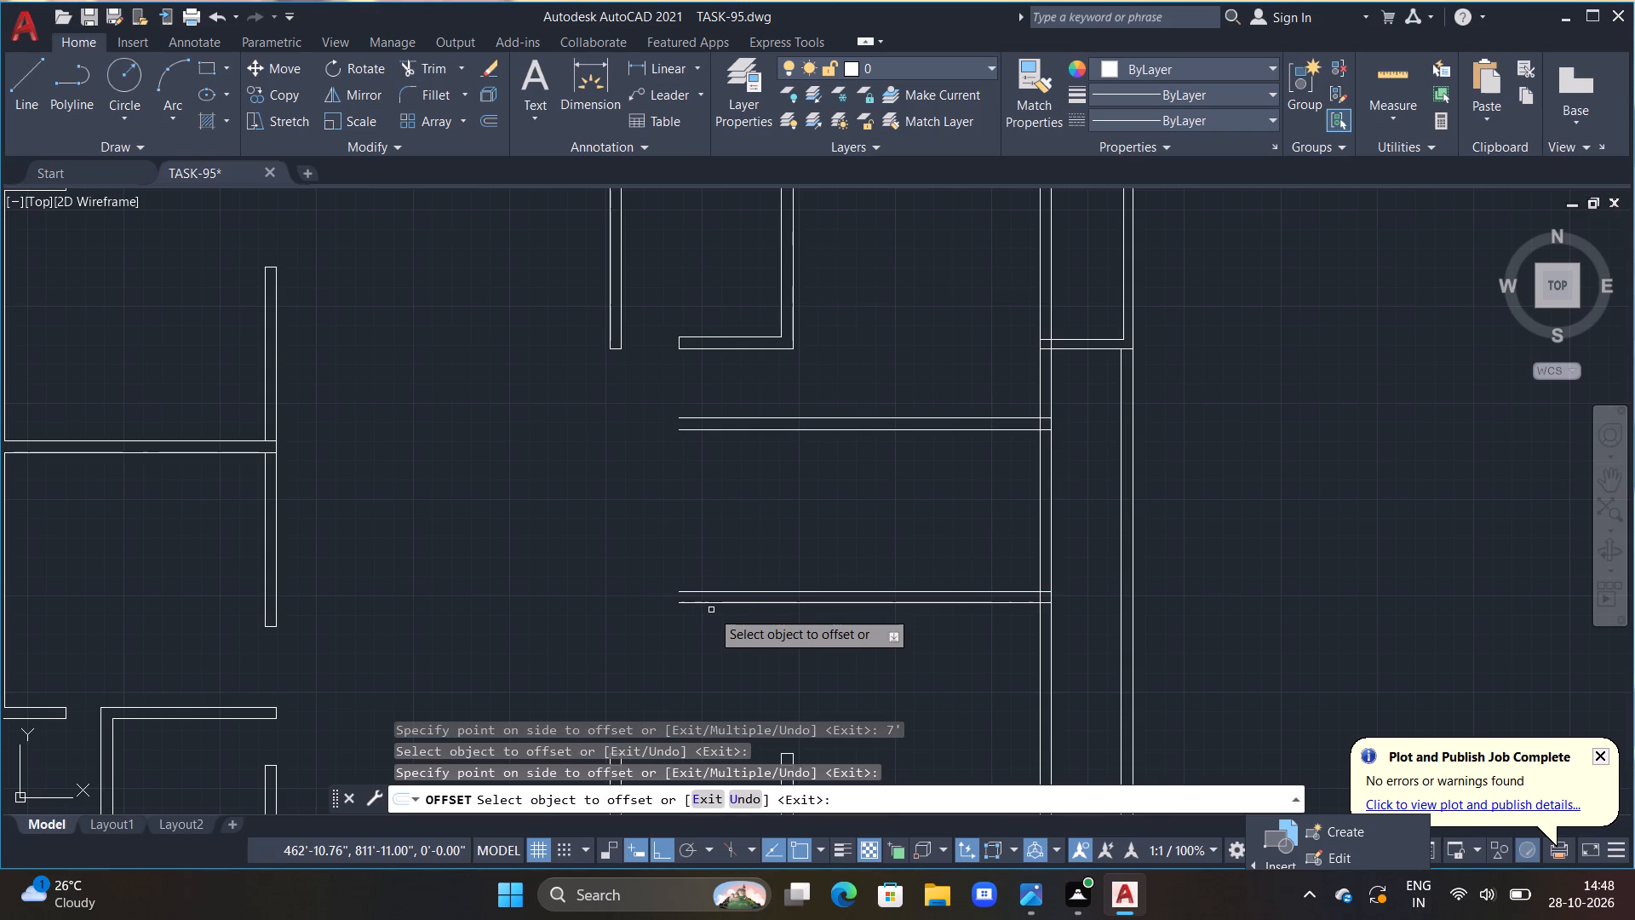
key(Escape)
key(Escape)
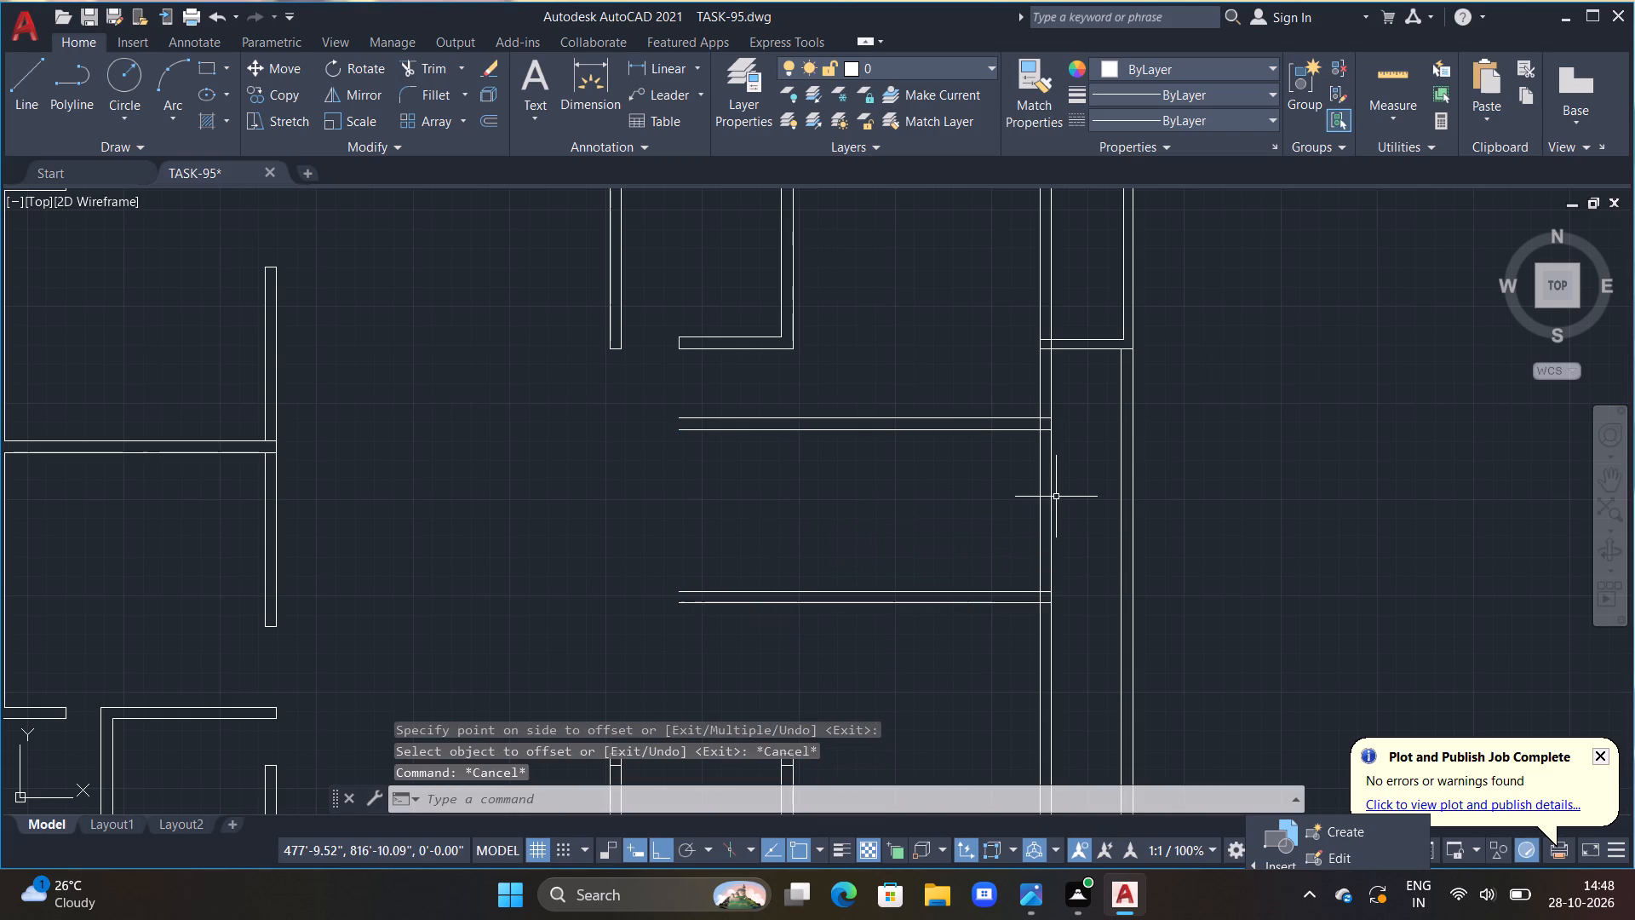
Trim both lines of the vertical wall between the bay's bottom partition and the upper new horizontal wall.
text(TR)
key(space)
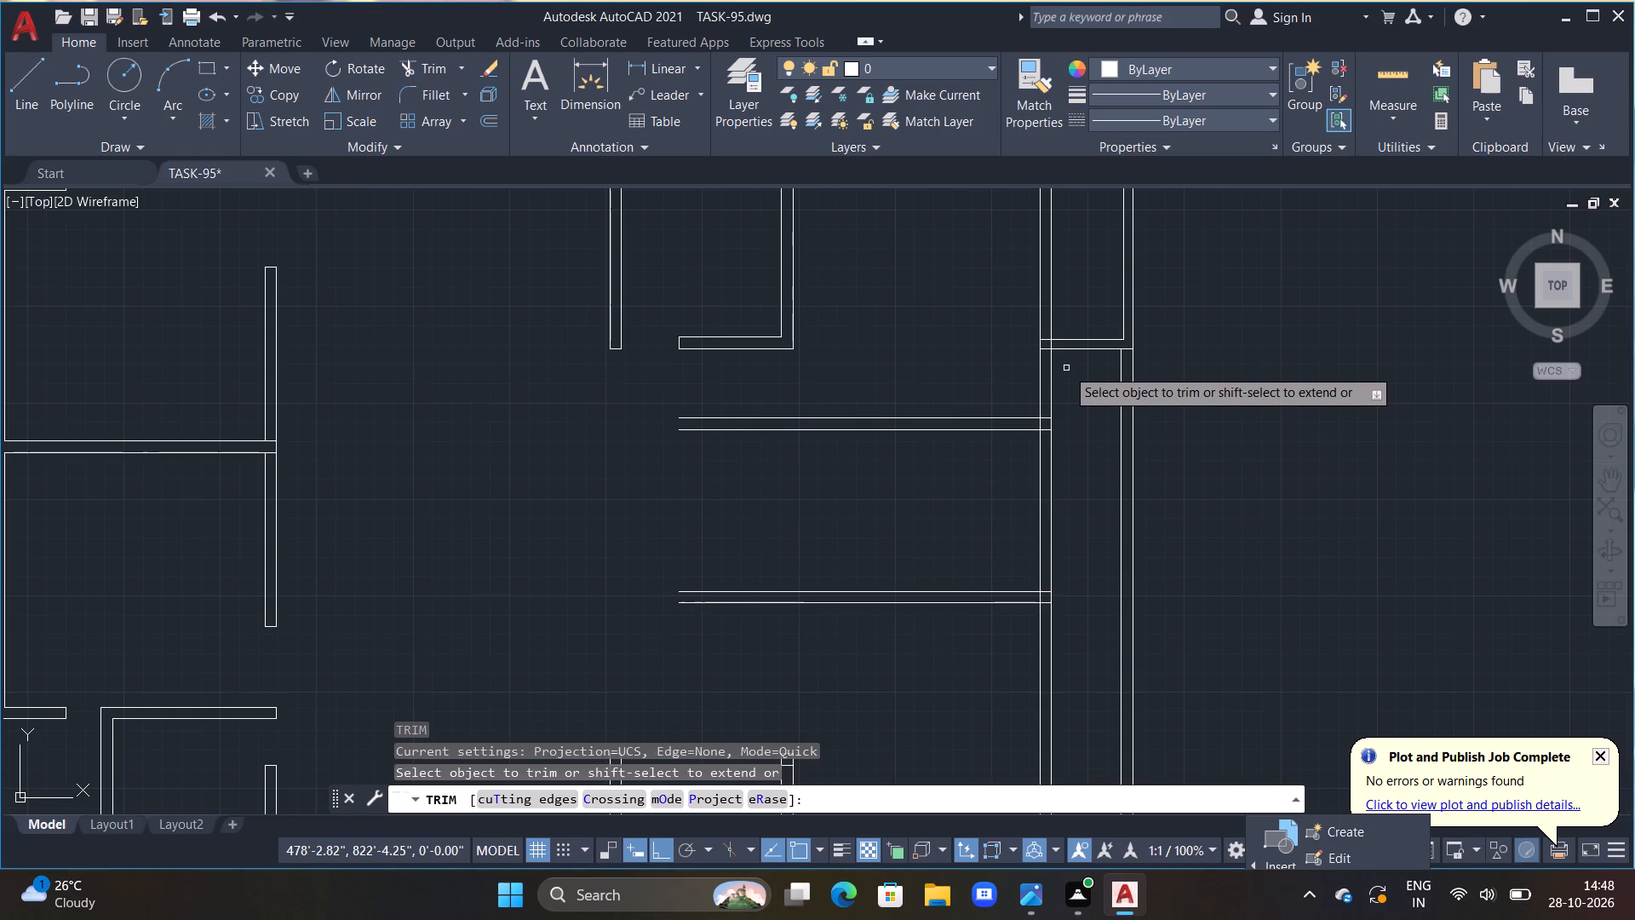
drag(1060, 369, 1023, 378)
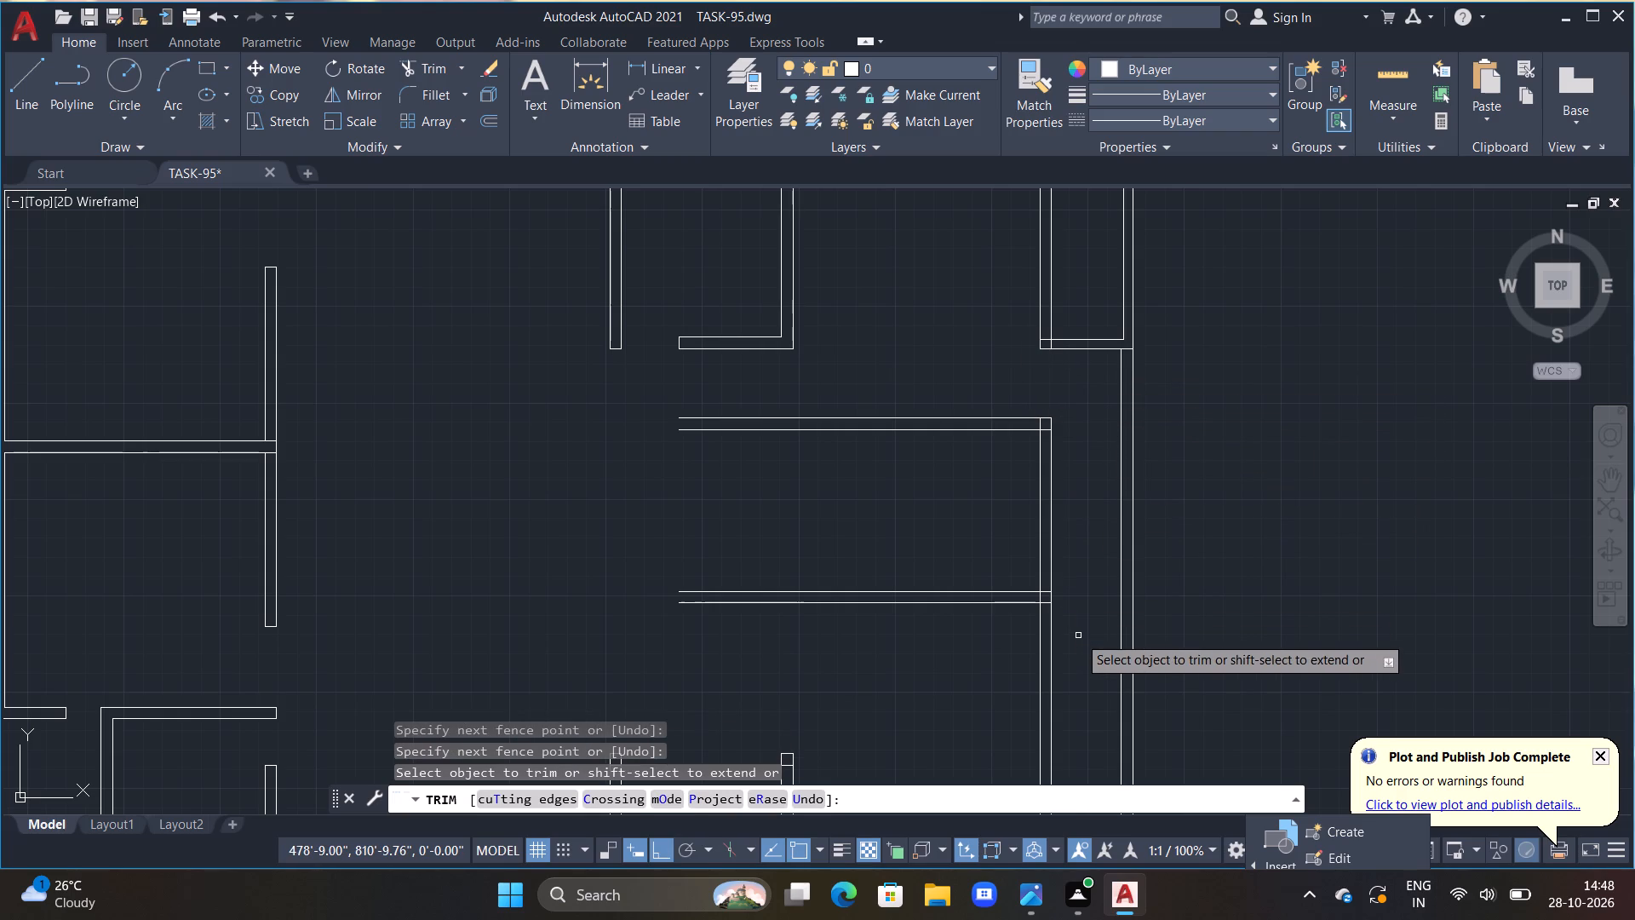
key(Escape)
Extend the lower line of the second horizontal wall to the outer line of the bay's far vertical wall.
text(EX)
key(space)
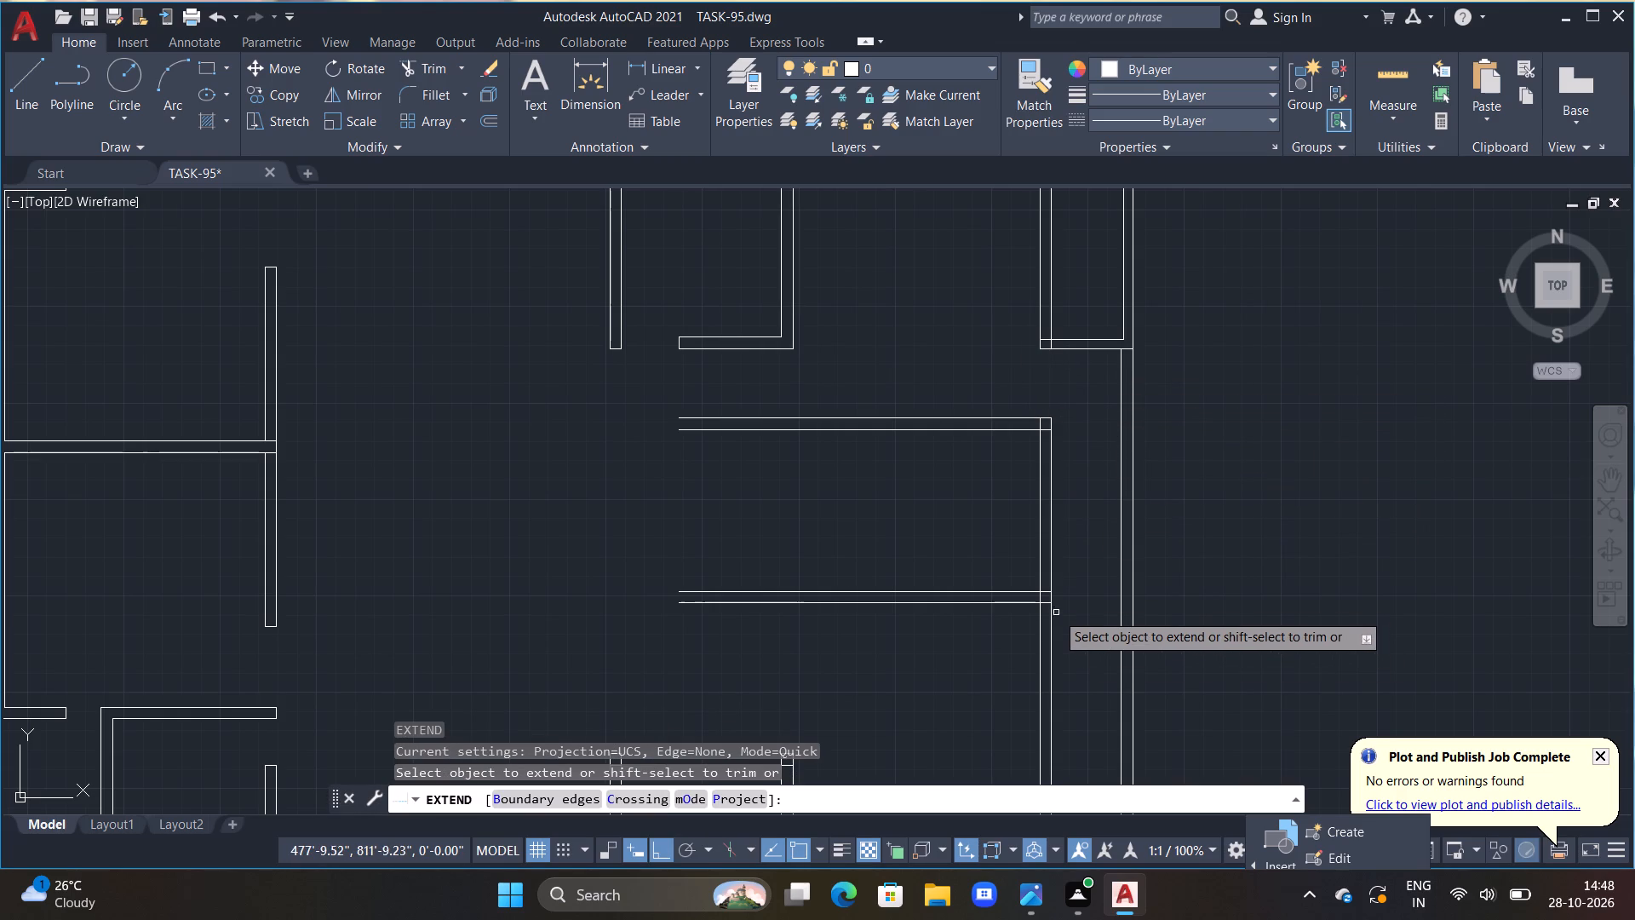
click(1045, 601)
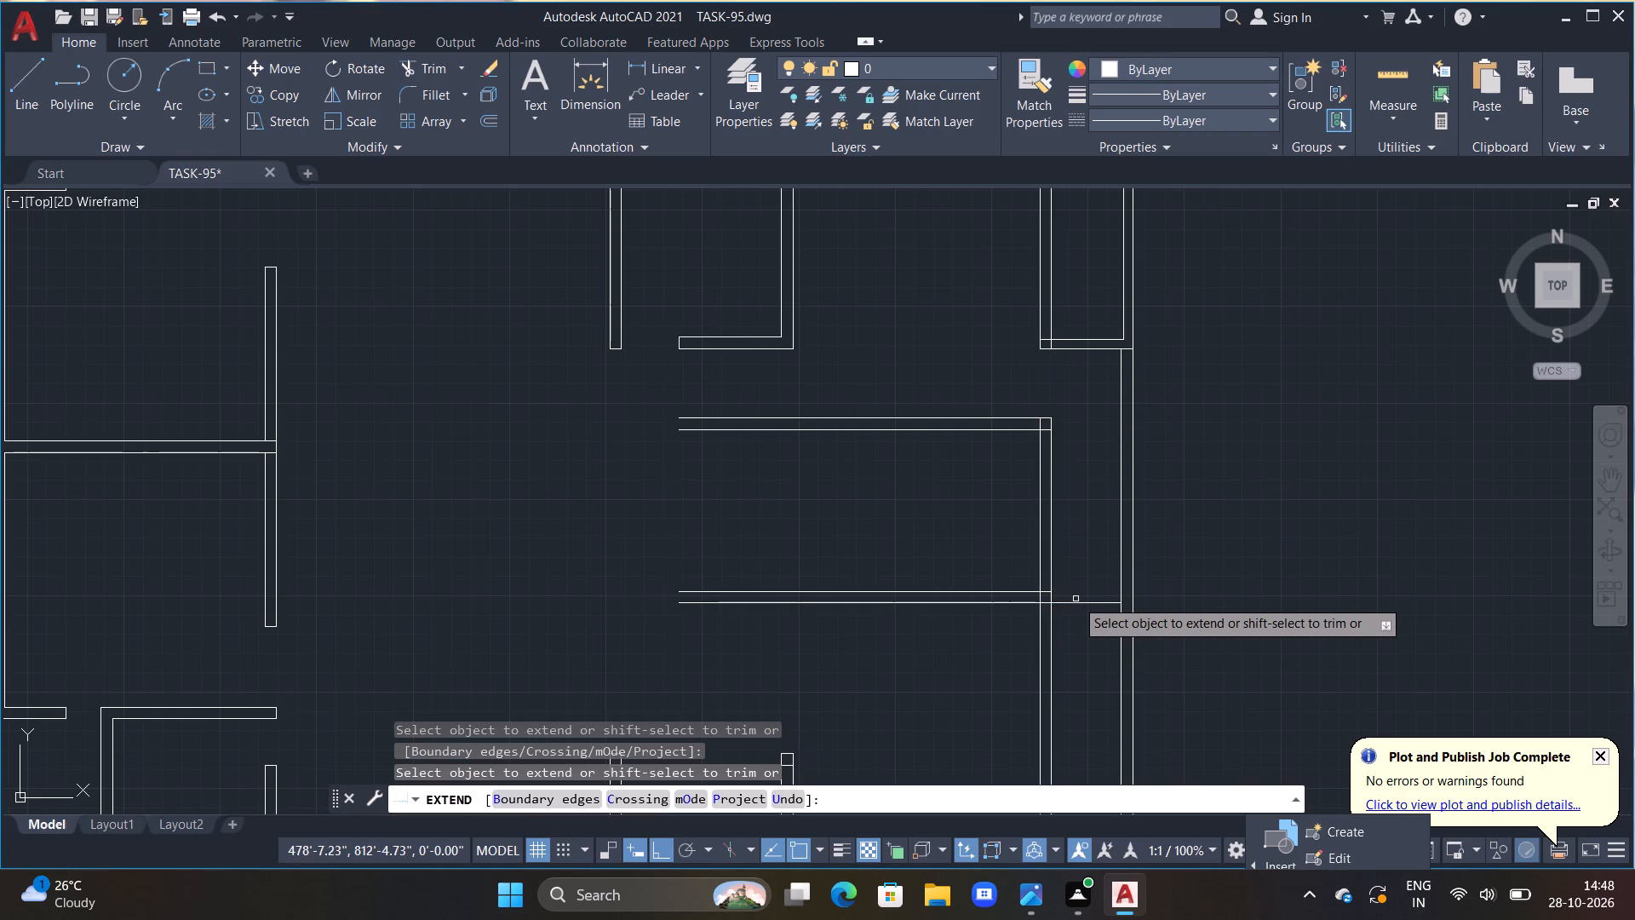
click(1090, 601)
key(Escape)
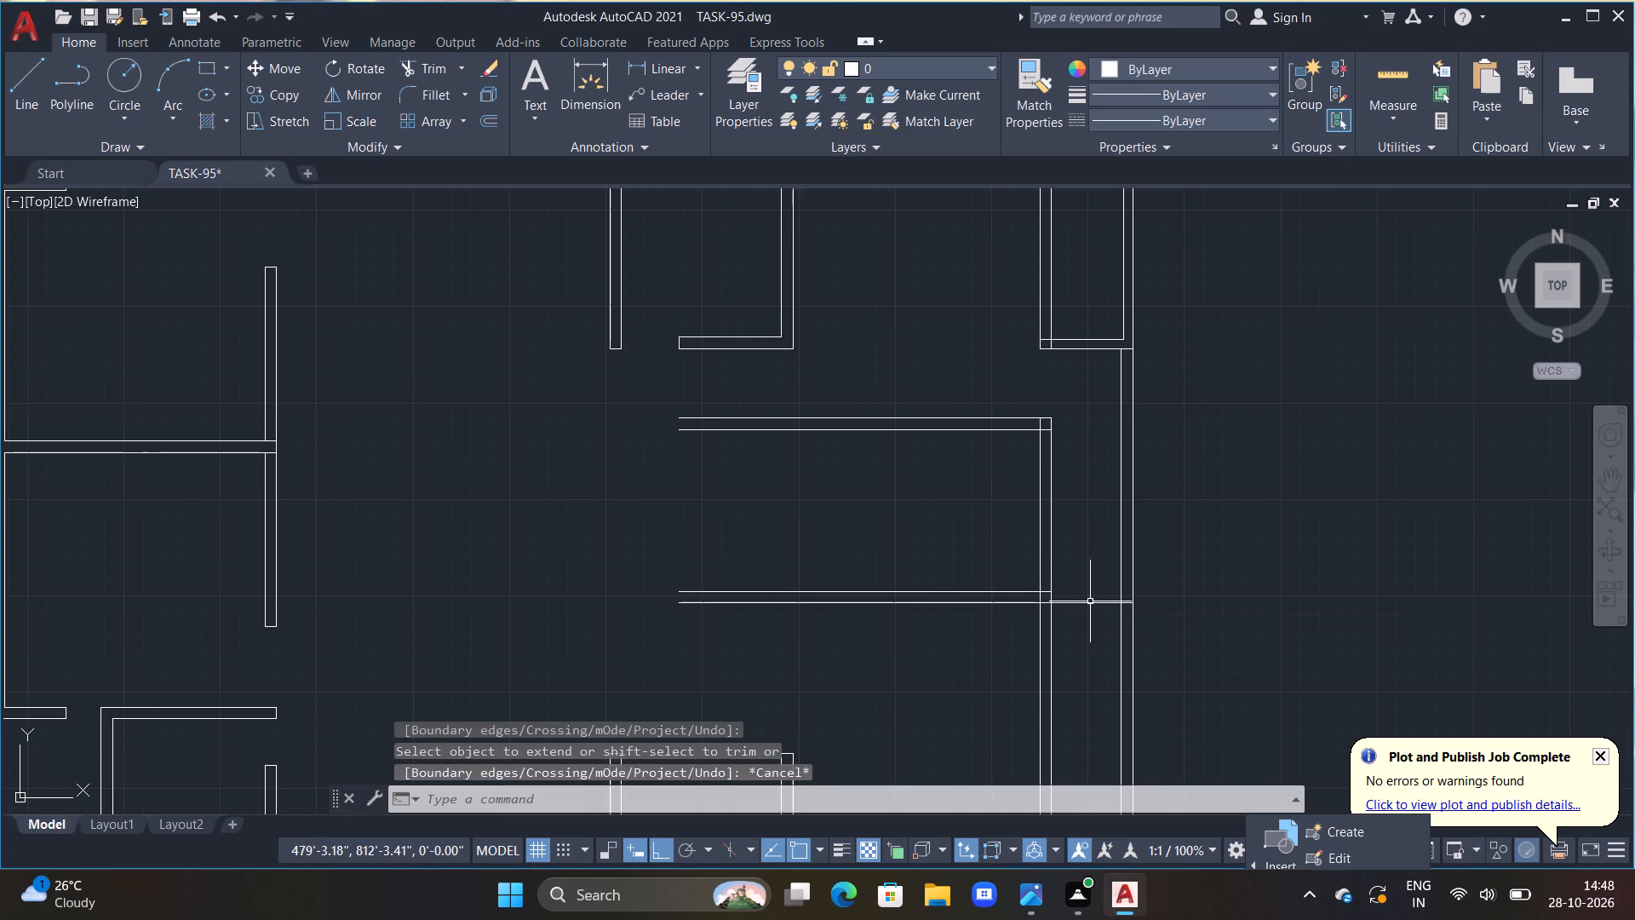
Trim both lines of the bay's outer vertical wall between its bottom partition and the newly extended line.
text(TR)
key(space)
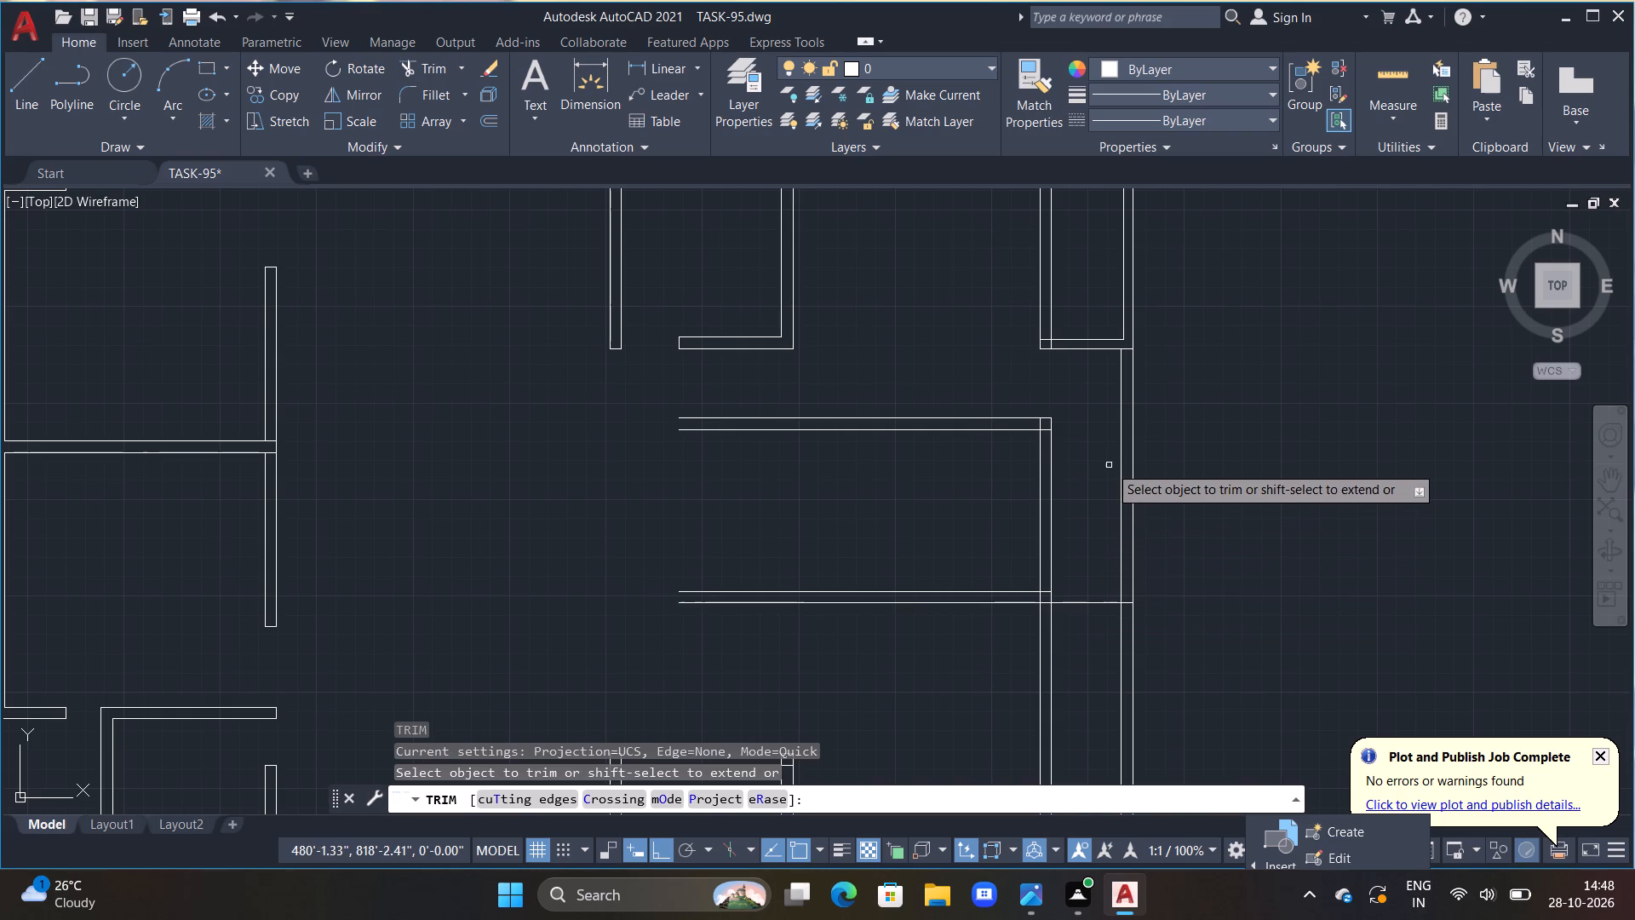
drag(1099, 446, 1161, 450)
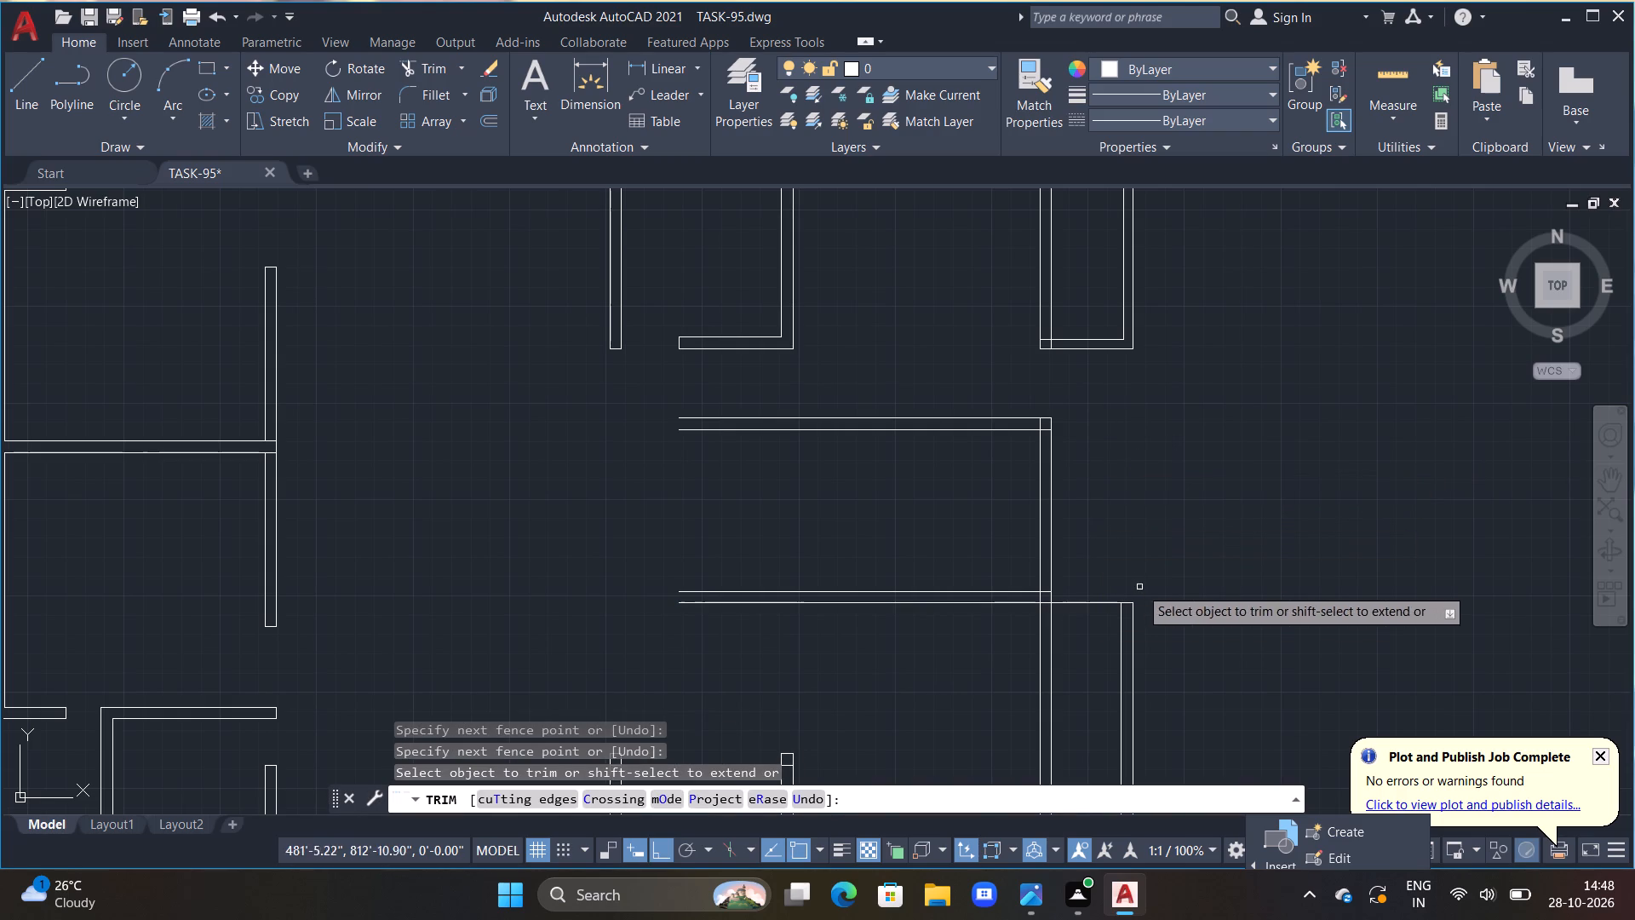
Trim the overlapping inner line ends at the room's two corners where the horizontal walls meet the vertical wall.
scroll(1041, 591, up, 1)
click(1041, 592)
click(1038, 601)
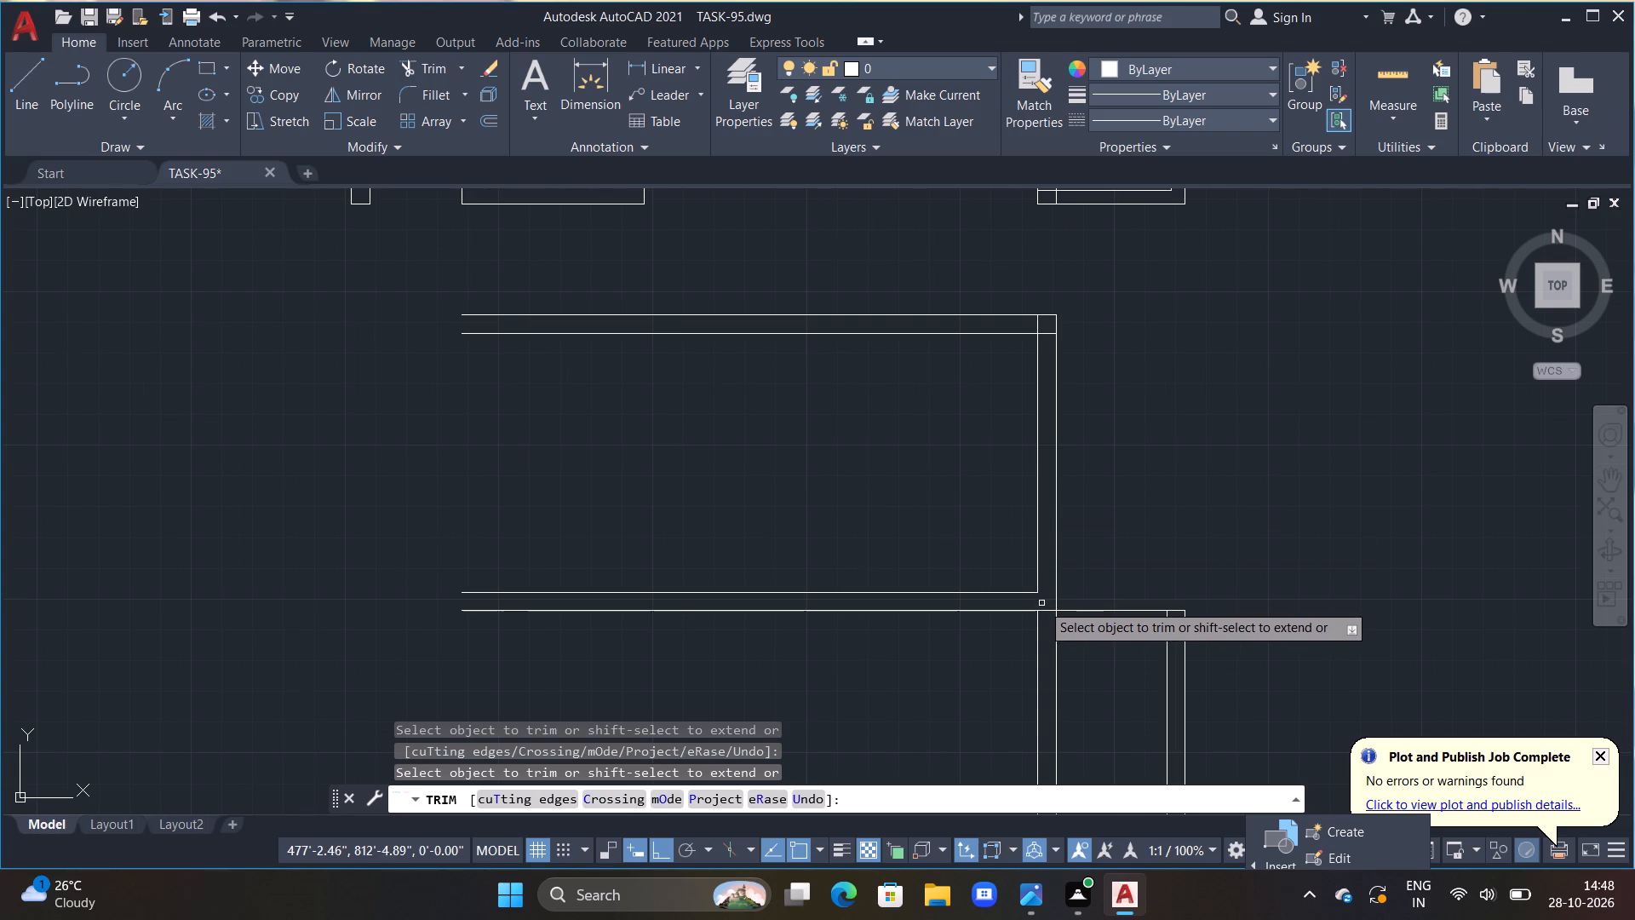
click(1045, 334)
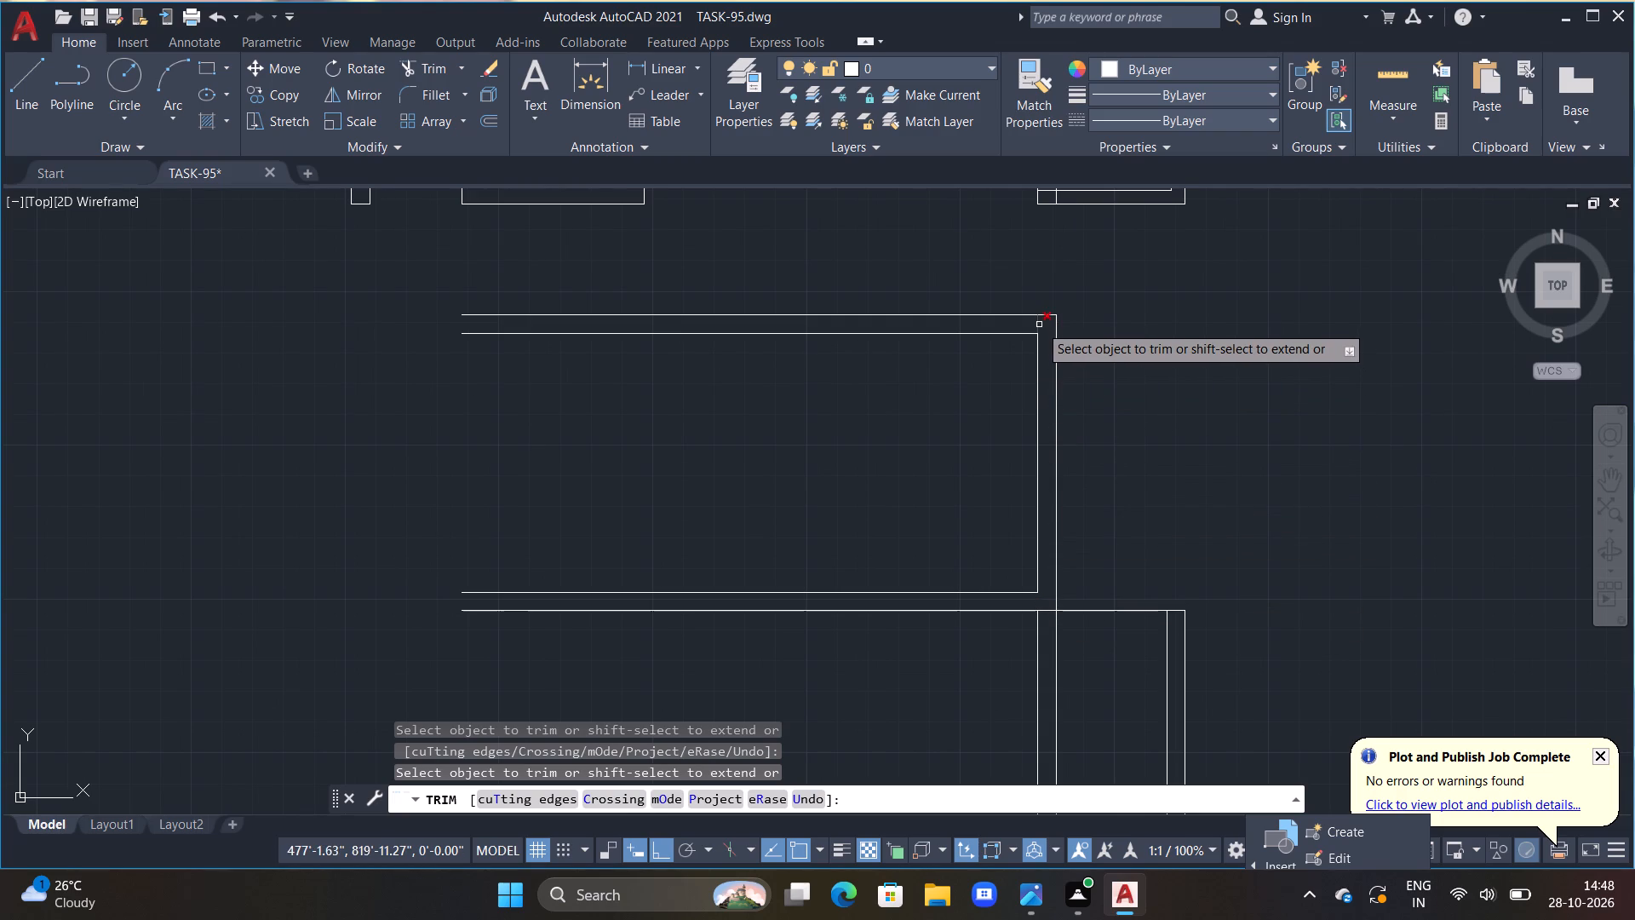
click(1037, 325)
scroll(1124, 320, down, 2)
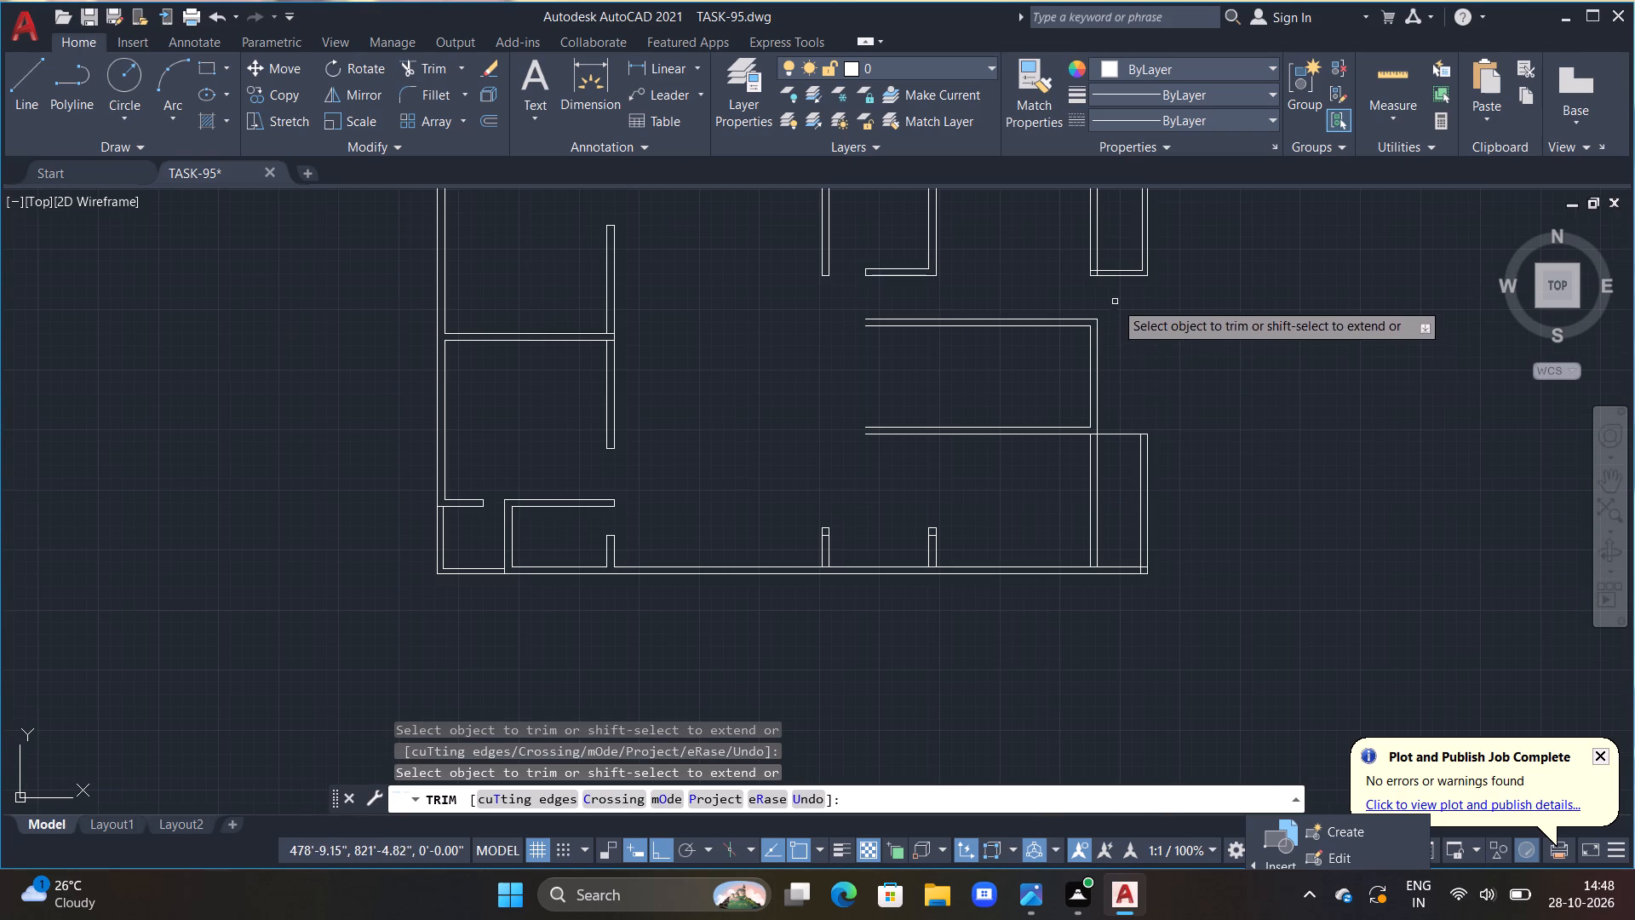
middle_drag(1116, 302, 1112, 447)
middle_drag(1111, 478, 1099, 452)
key(Escape)
key(Escape)
key(Escape)
scroll(1097, 418, up, 1)
key(Escape)
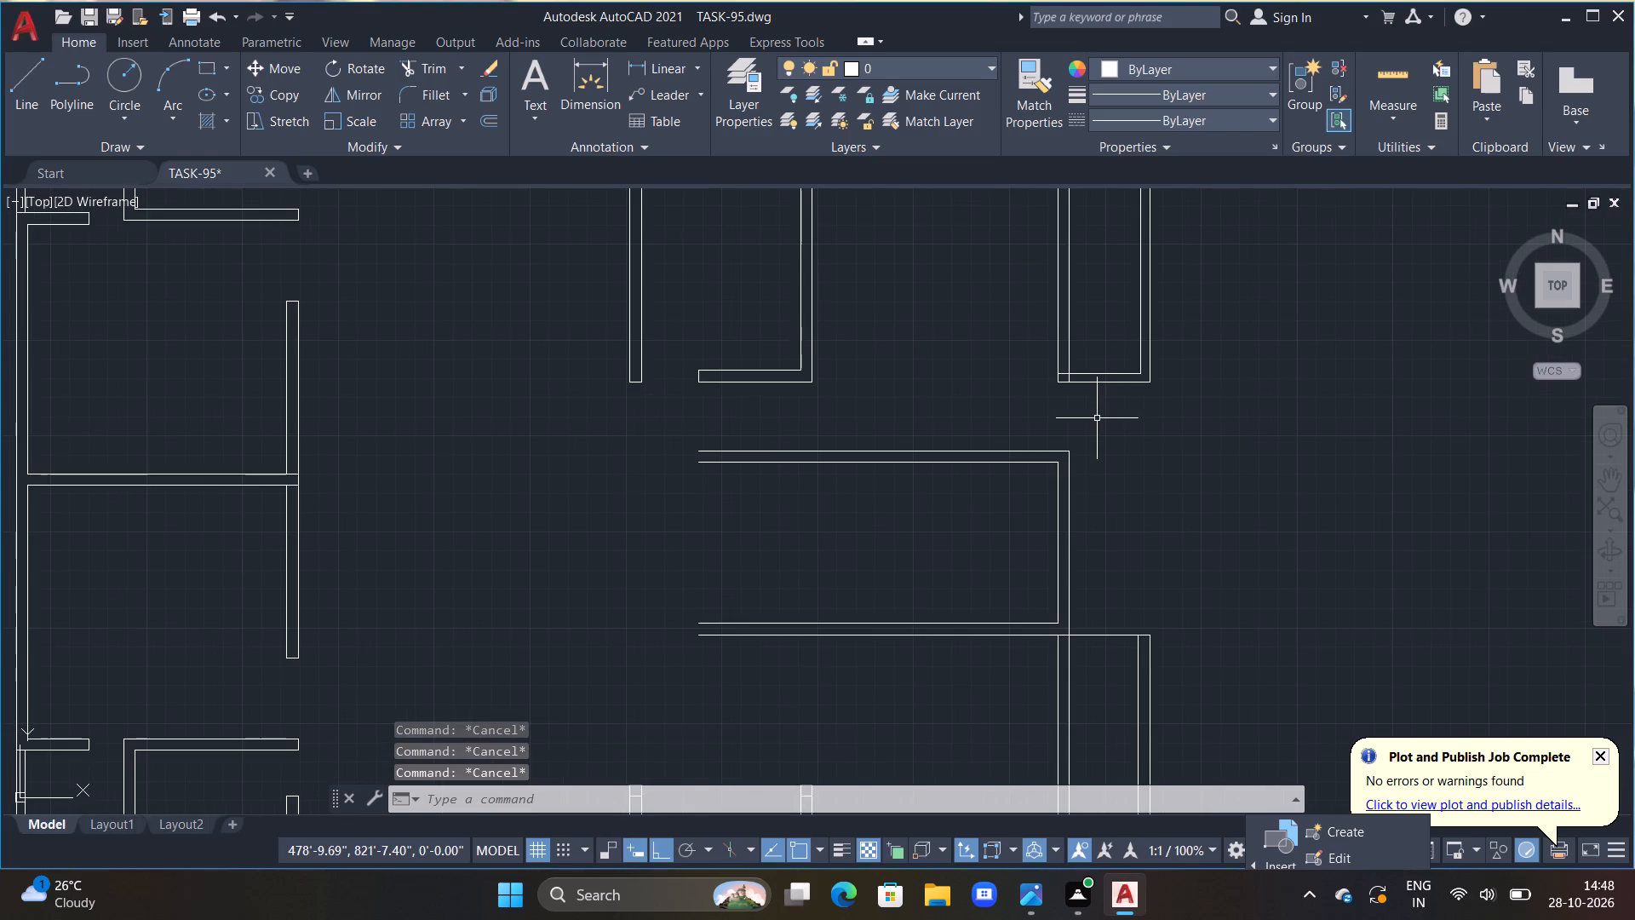
key(Escape)
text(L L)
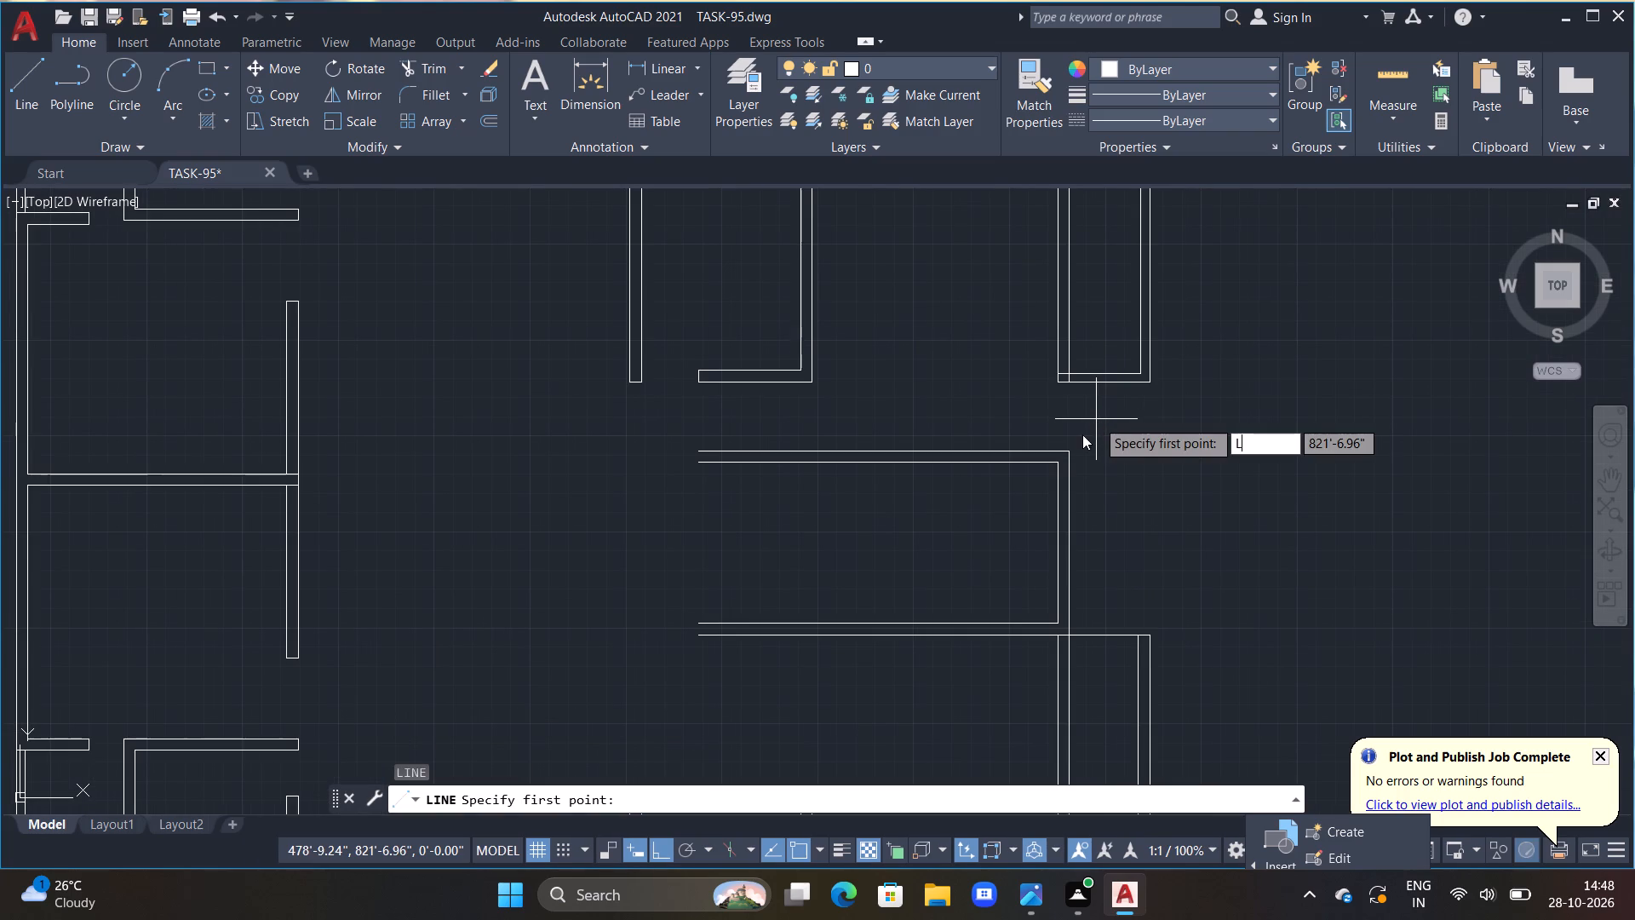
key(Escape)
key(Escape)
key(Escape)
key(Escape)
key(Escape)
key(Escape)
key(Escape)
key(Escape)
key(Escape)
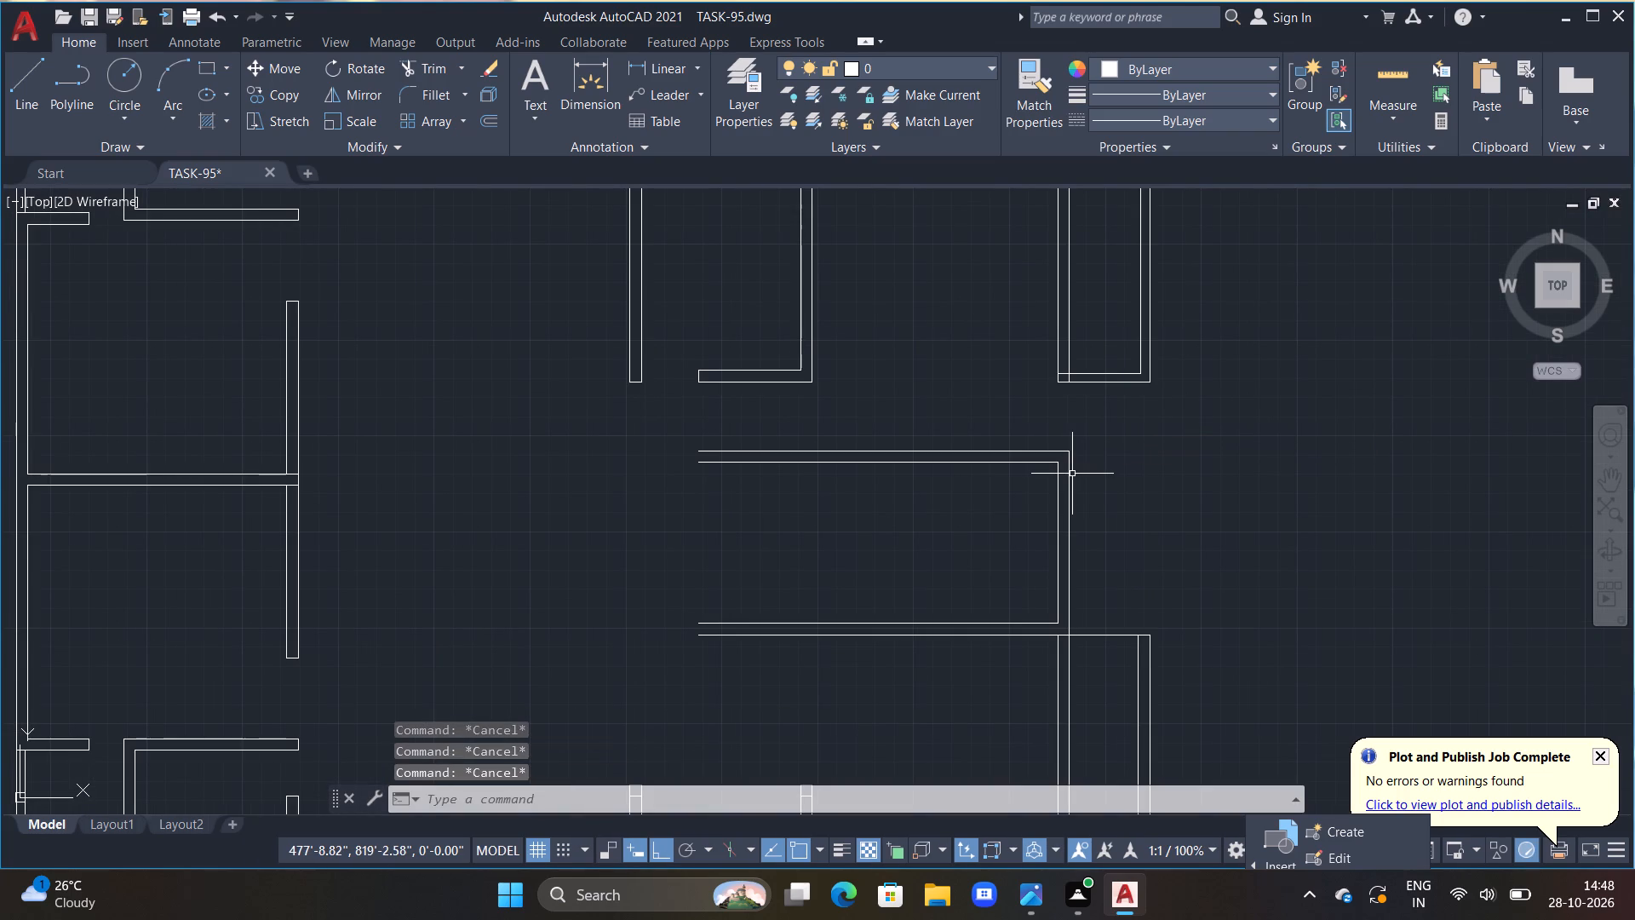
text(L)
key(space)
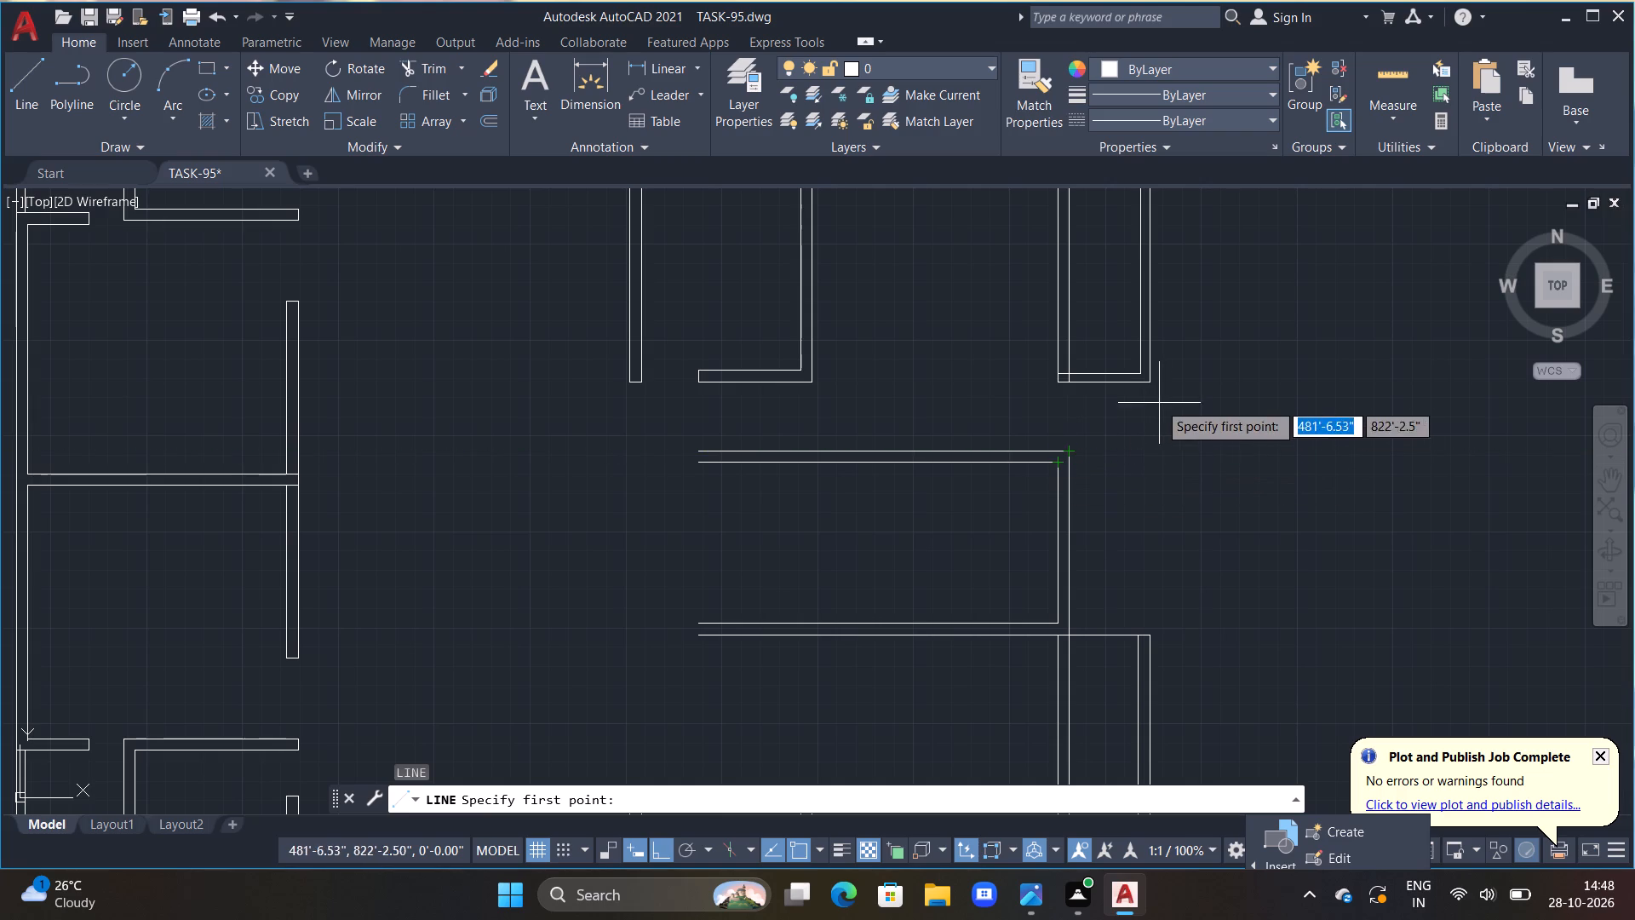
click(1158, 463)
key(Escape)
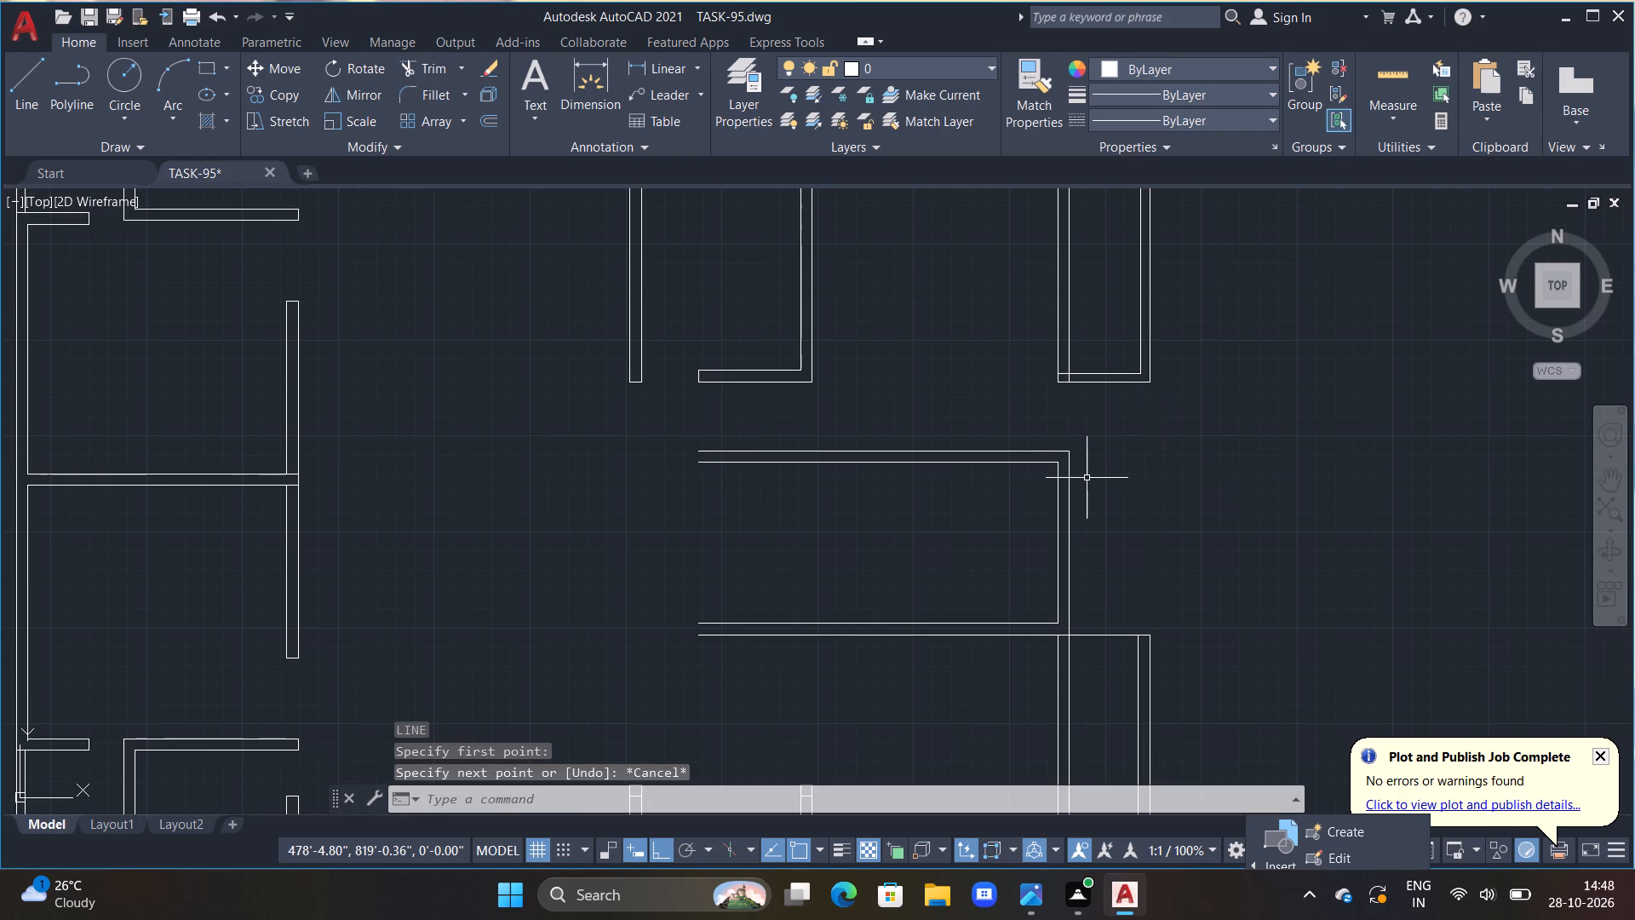
Draw the bay's outer boundary from the upper horizontal wall's lower edge across to the outer wall line and up to the bay's outer corner.
text(L)
key(space)
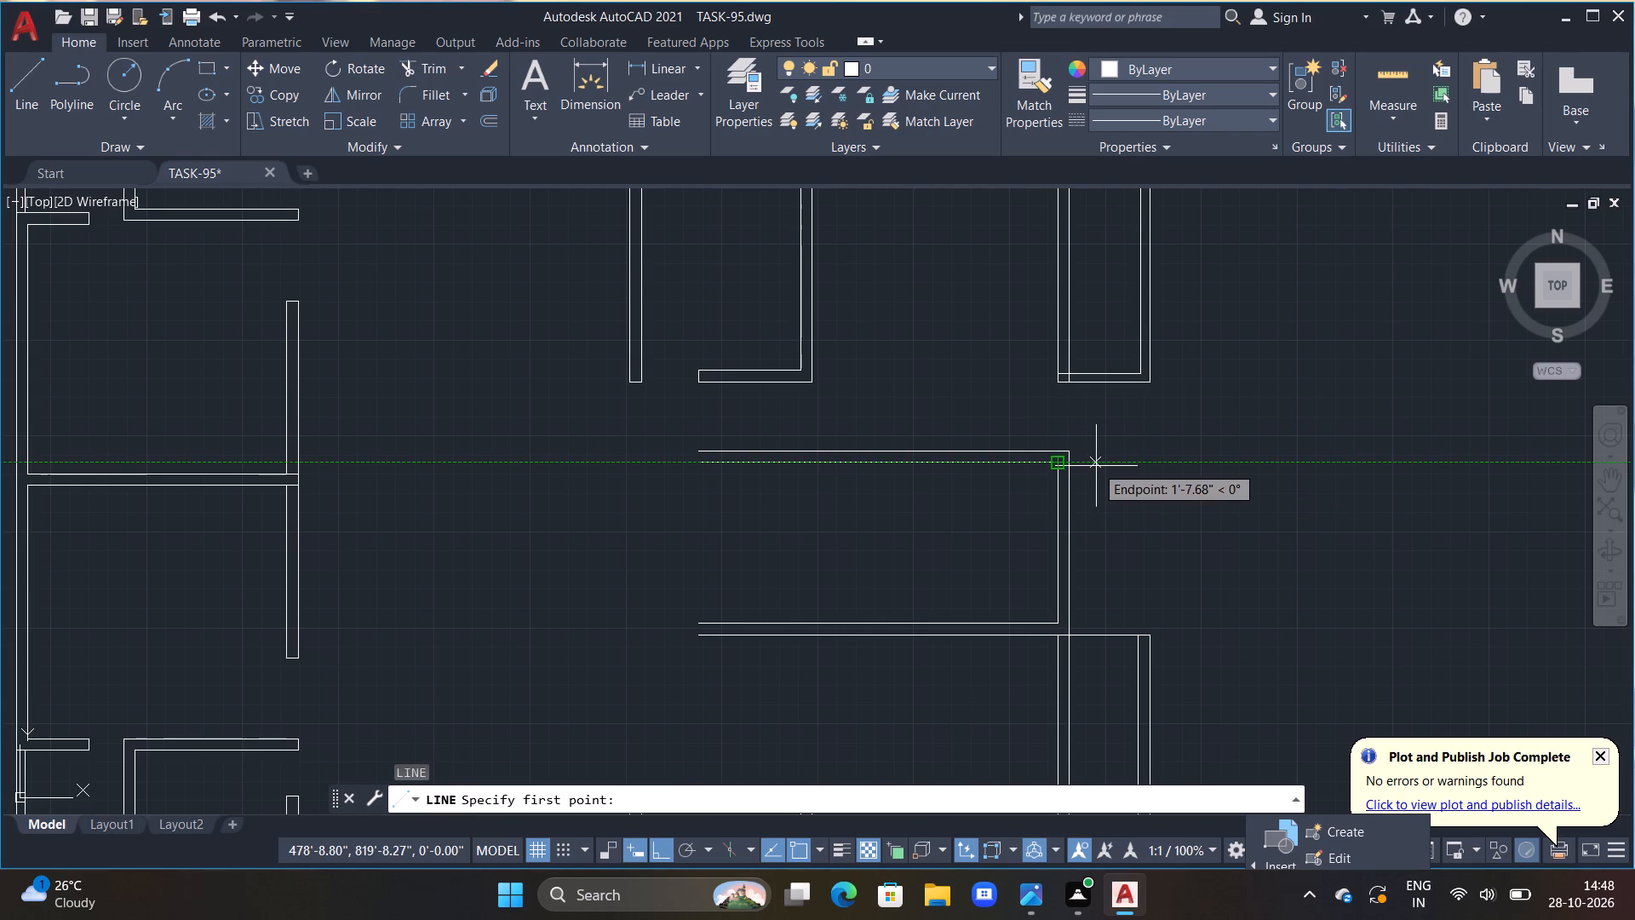
click(1068, 464)
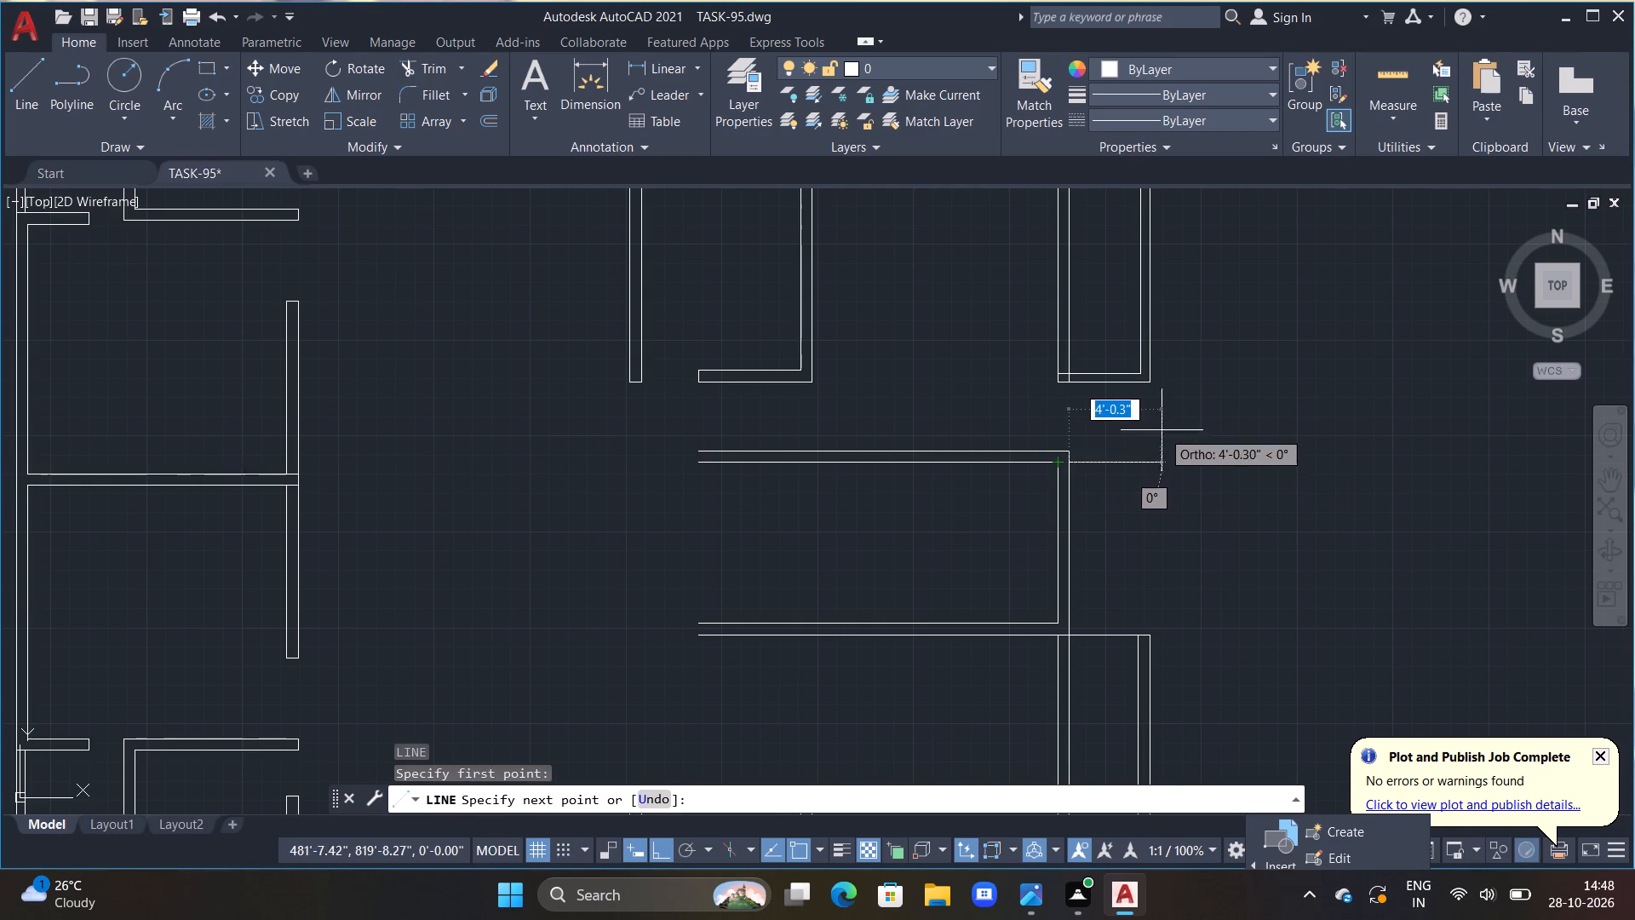
click(1147, 464)
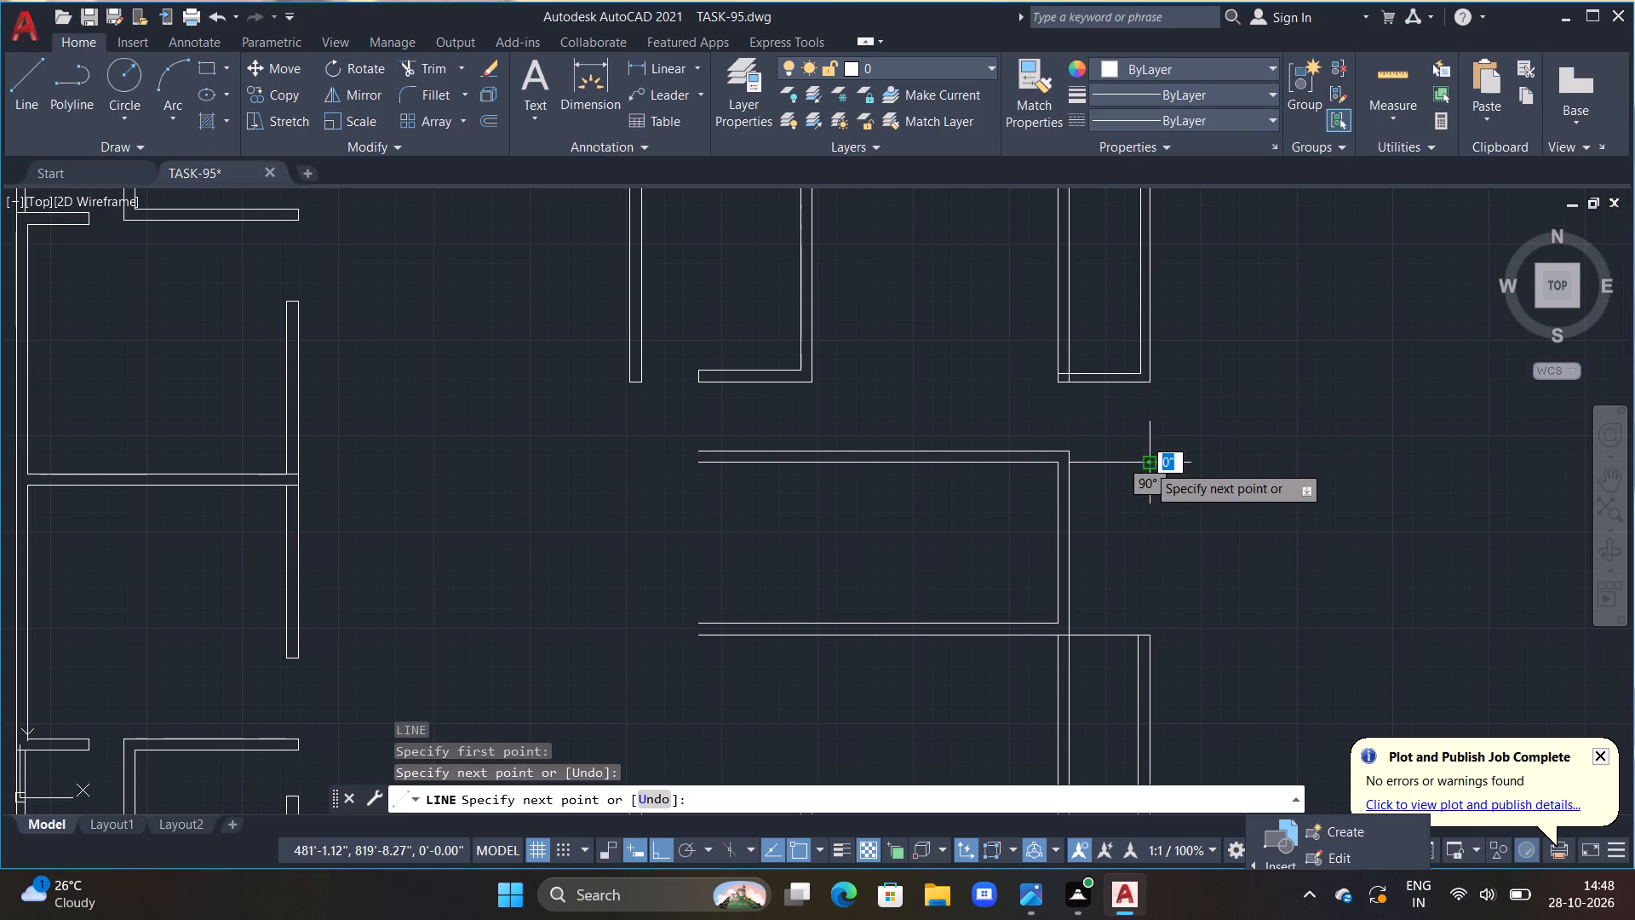
click(1148, 382)
key(Escape)
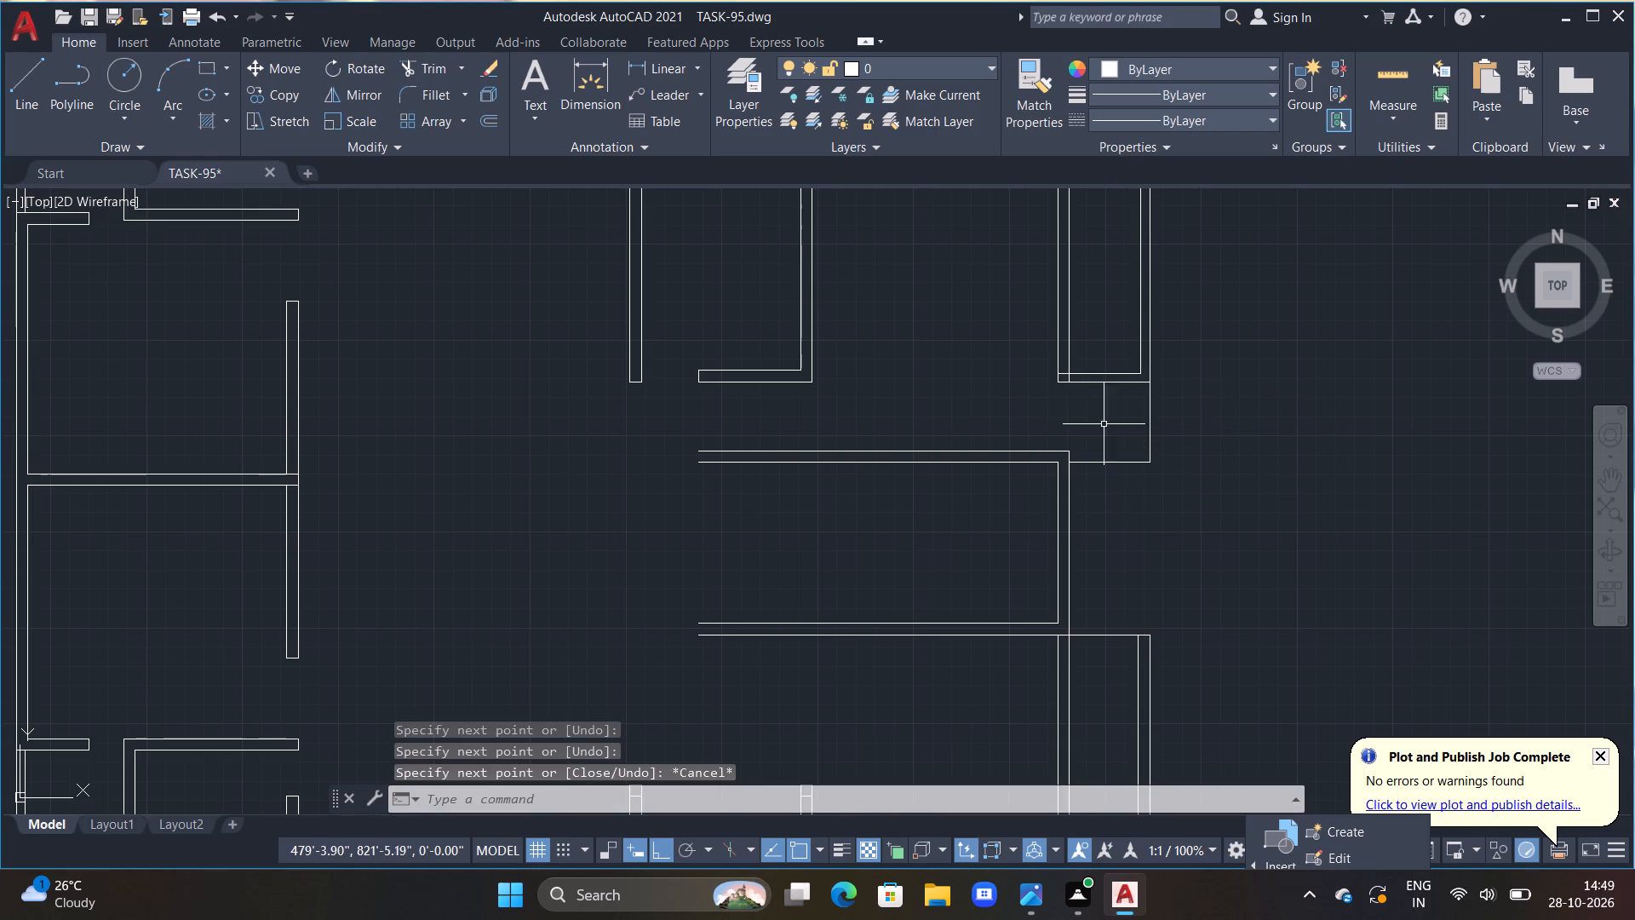
Draw the bay's inner line 3'-1.5" across from the upper wall's corner, then up to the bay's inner corner.
text(L)
key(space)
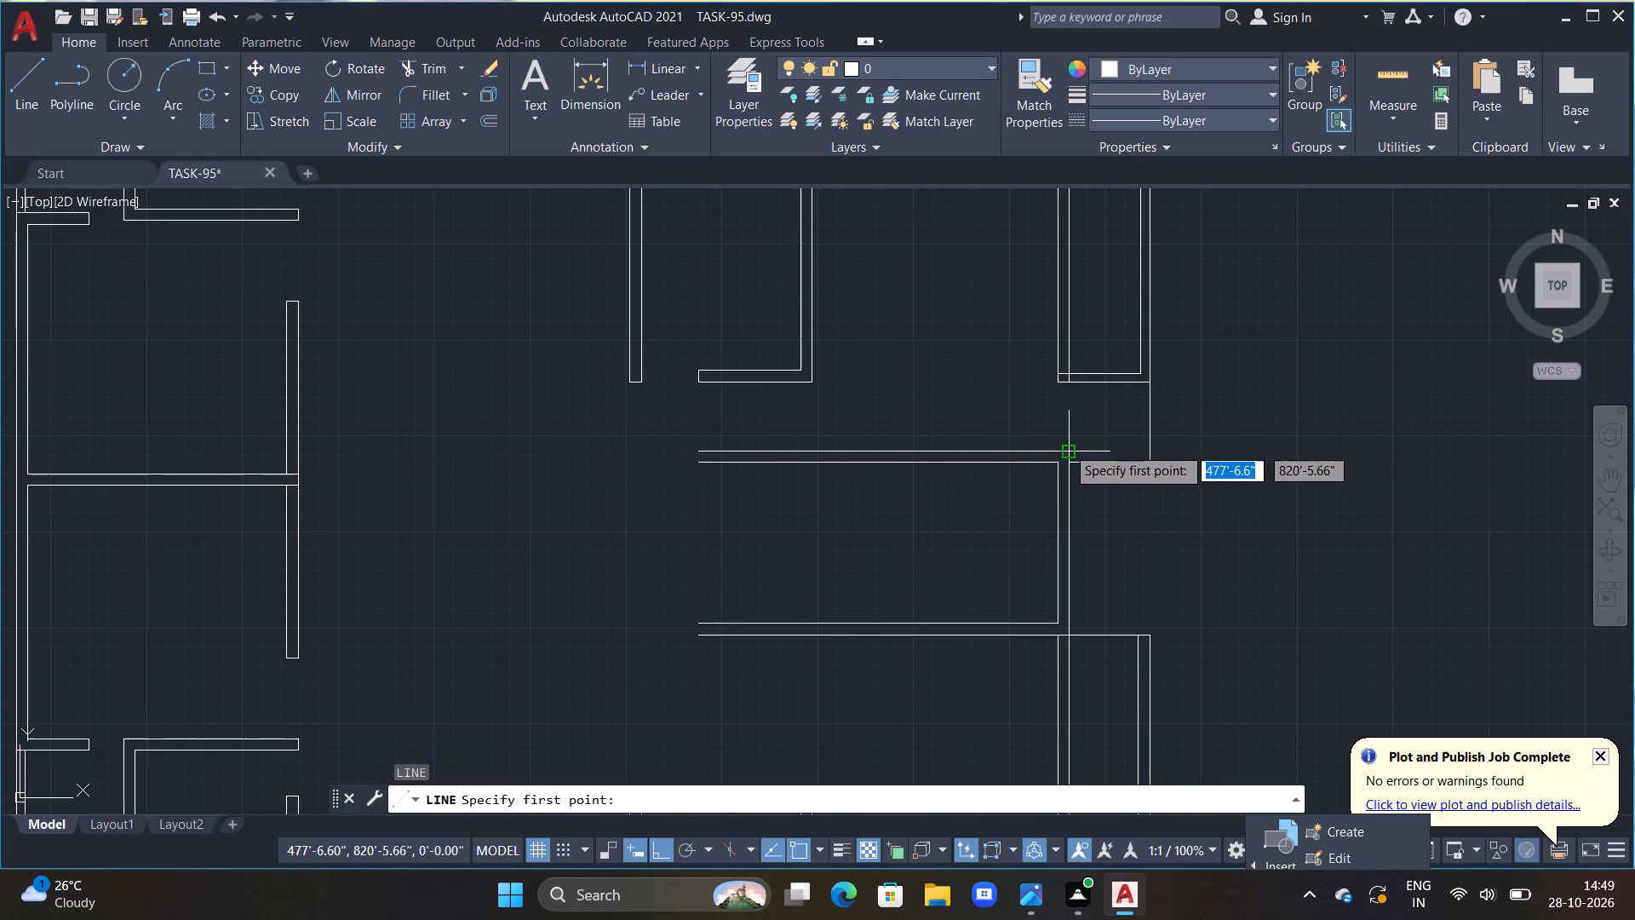
click(1068, 446)
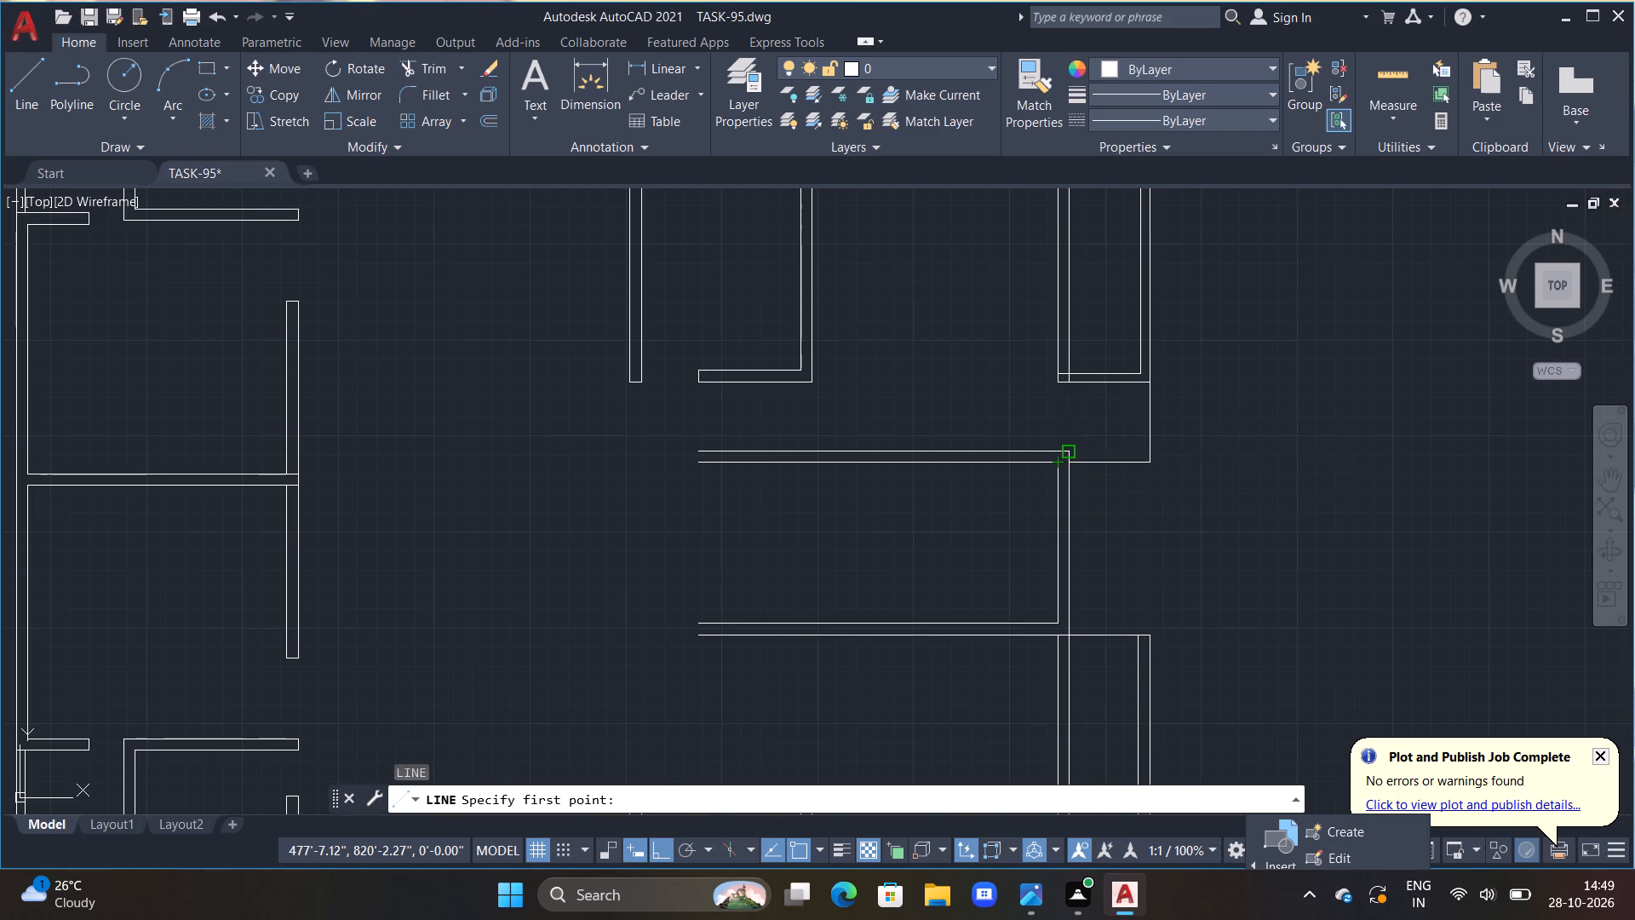
click(1140, 448)
click(1143, 376)
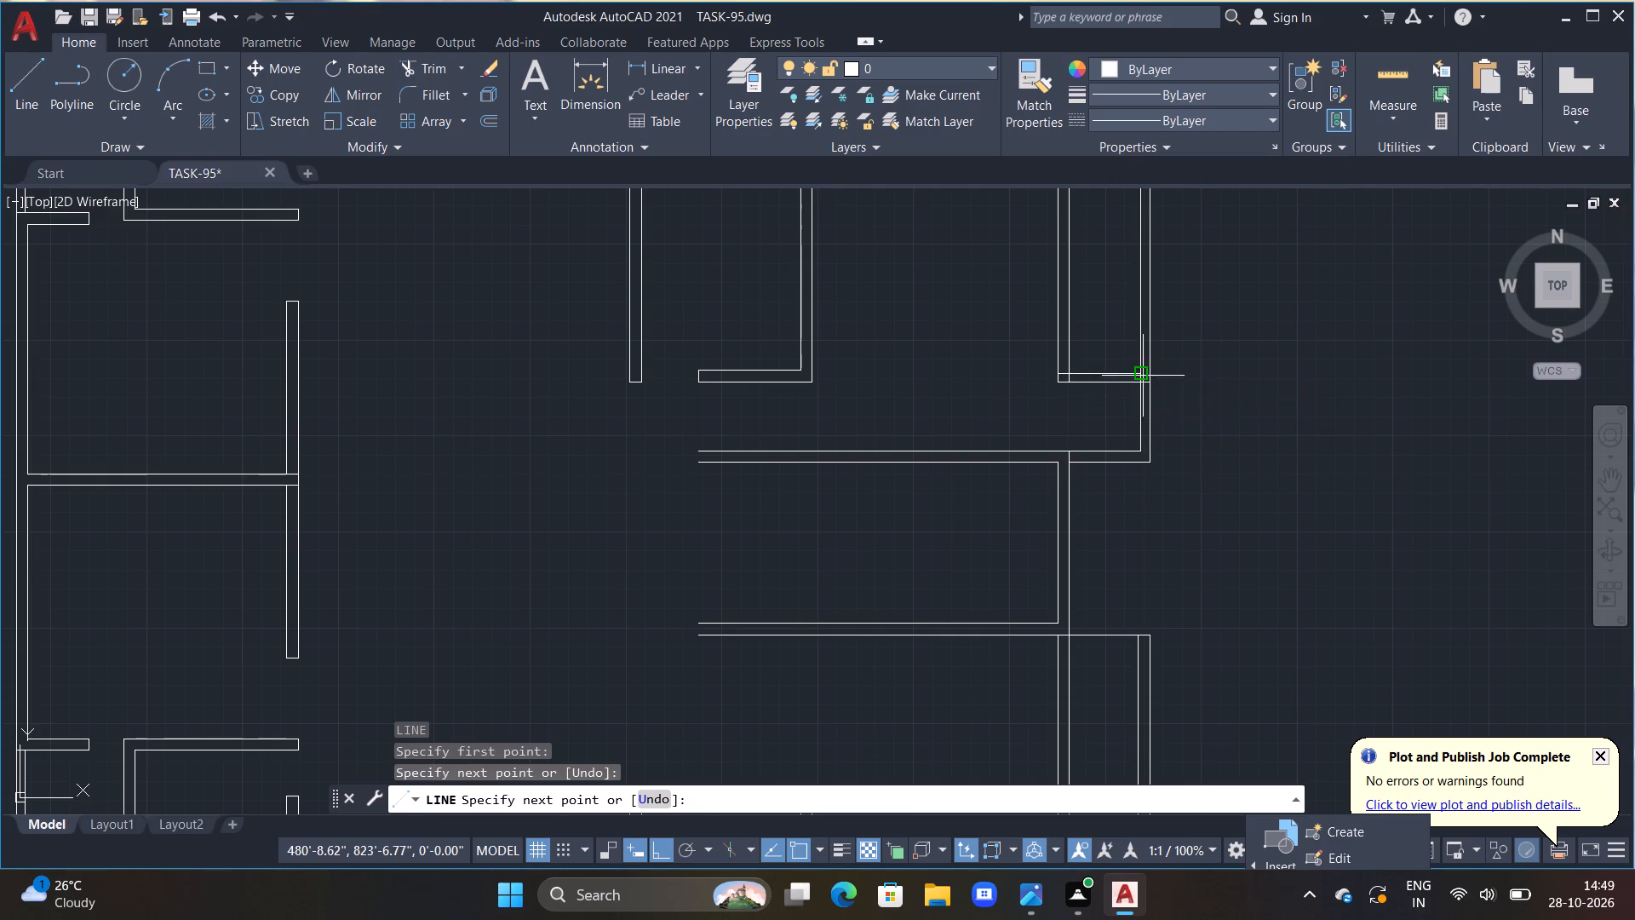
key(Escape)
Trim away the bay's old bottom partition and its leftover pieces inside the two vertical walls.
text(TR)
key(space)
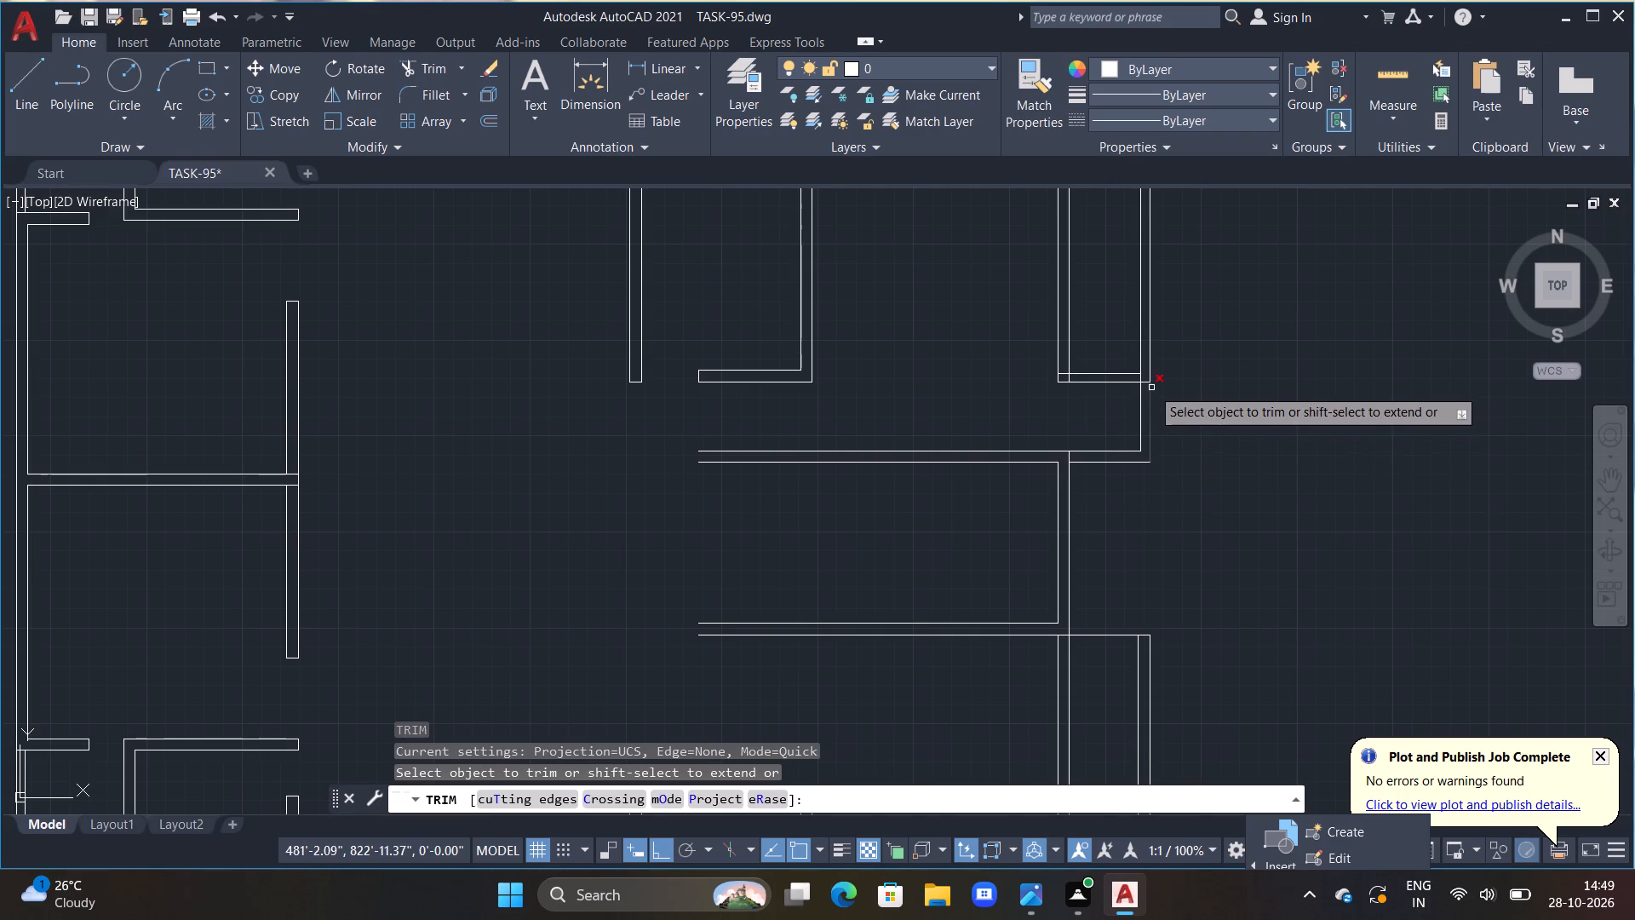
scroll(1149, 385, up, 2)
scroll(1076, 405, down, 1)
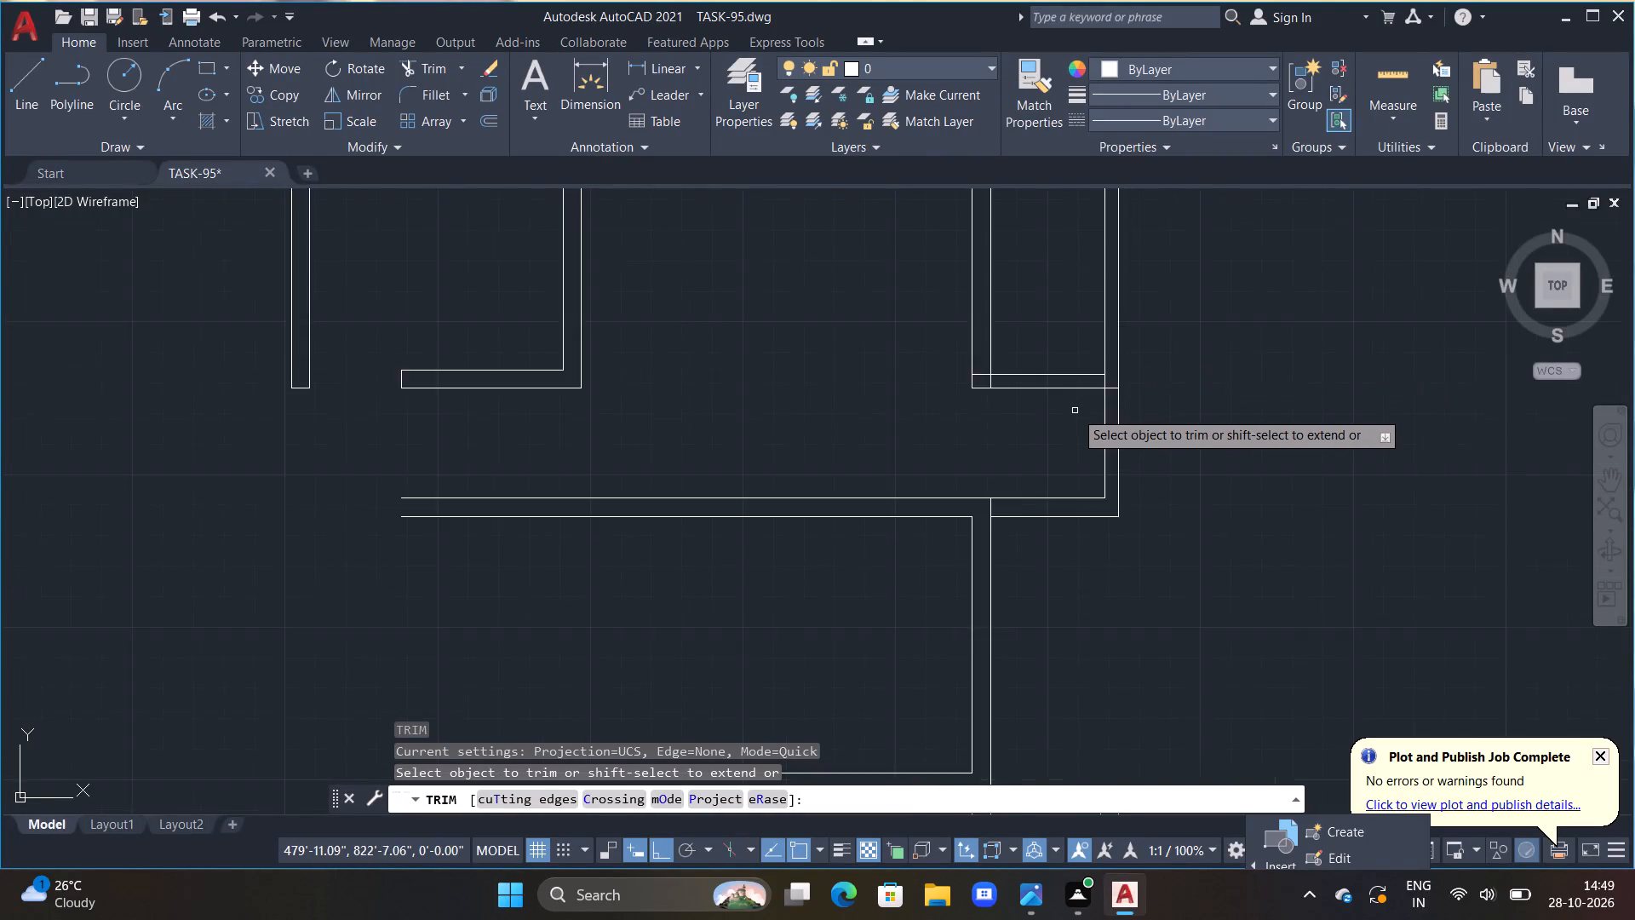
scroll(1075, 411, down, 1)
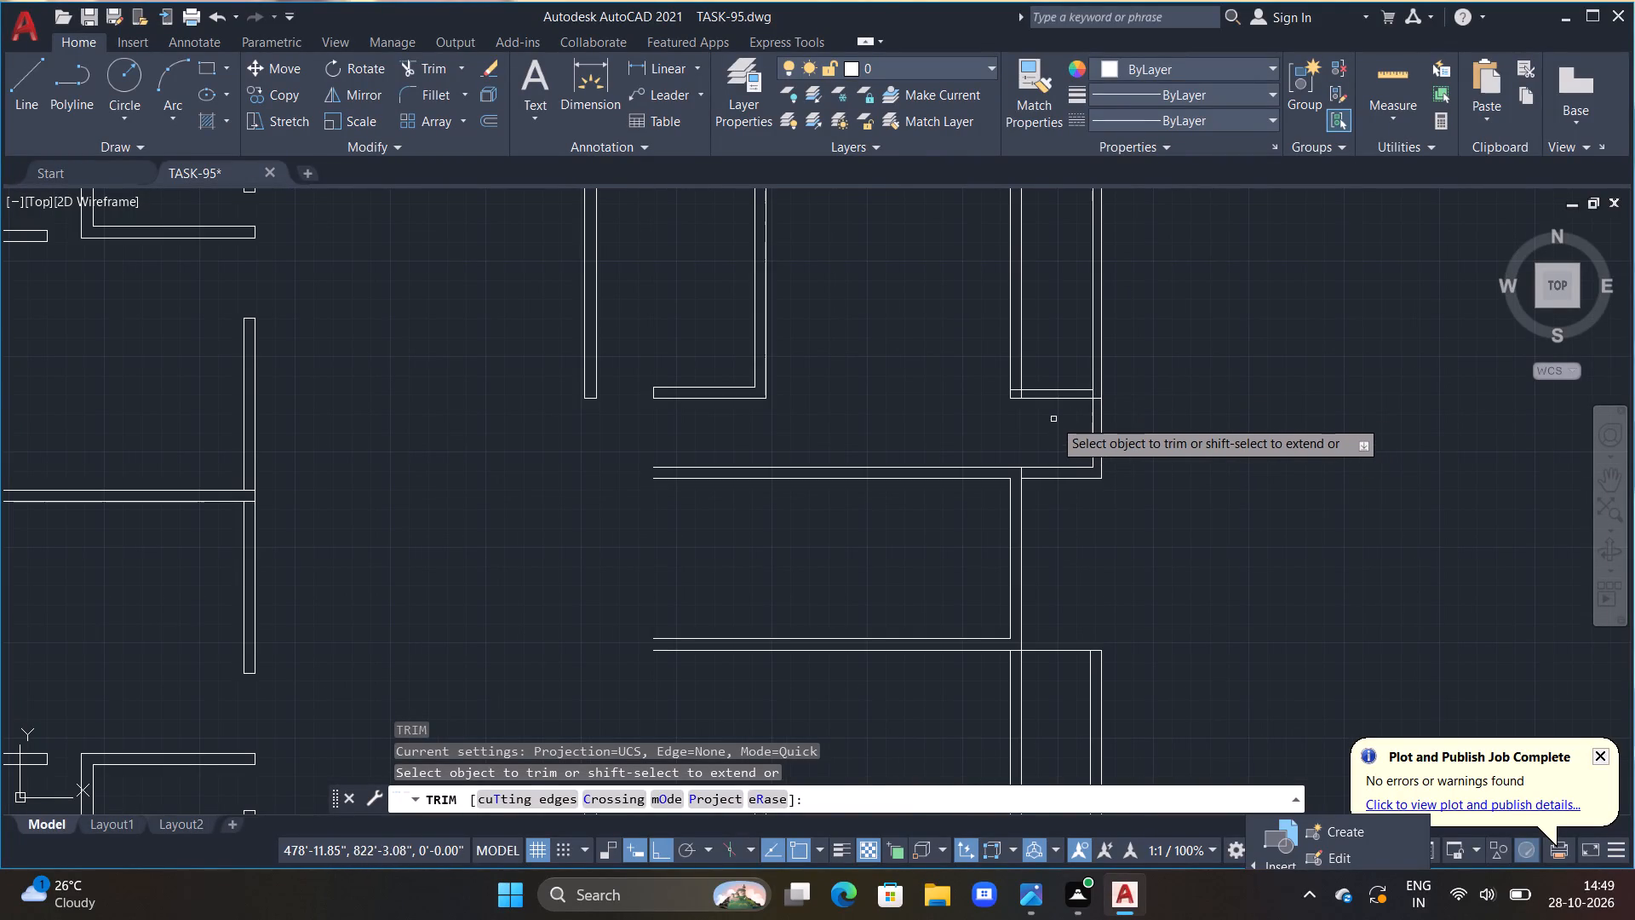
drag(1053, 414, 1049, 342)
scroll(1108, 405, up, 3)
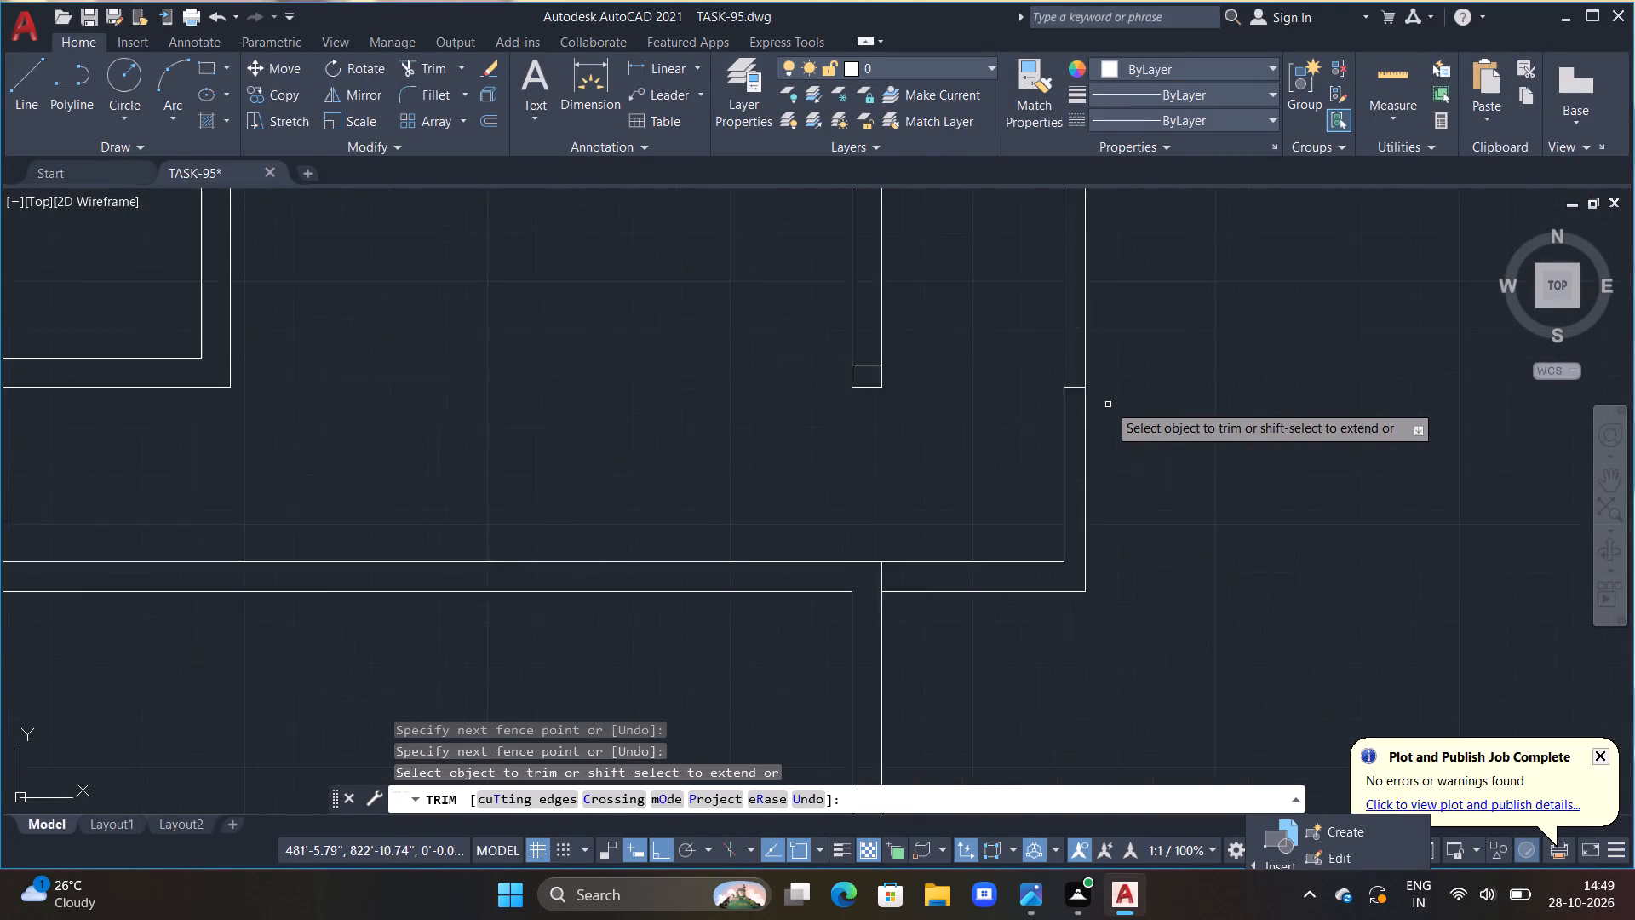
click(1058, 379)
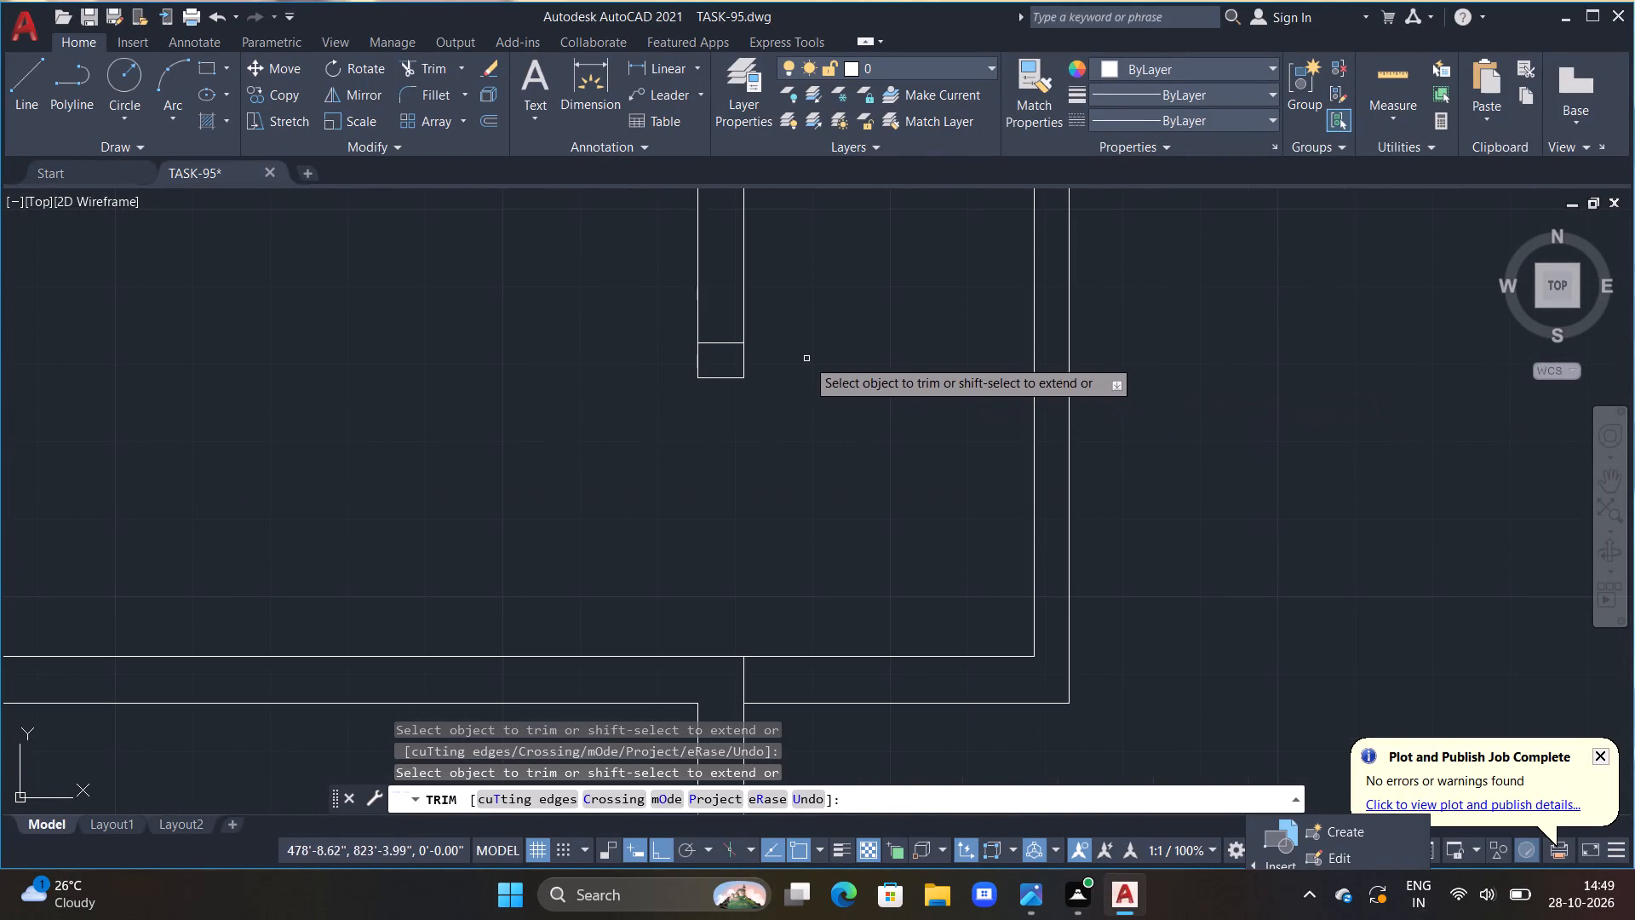
click(714, 344)
scroll(772, 490, down, 1)
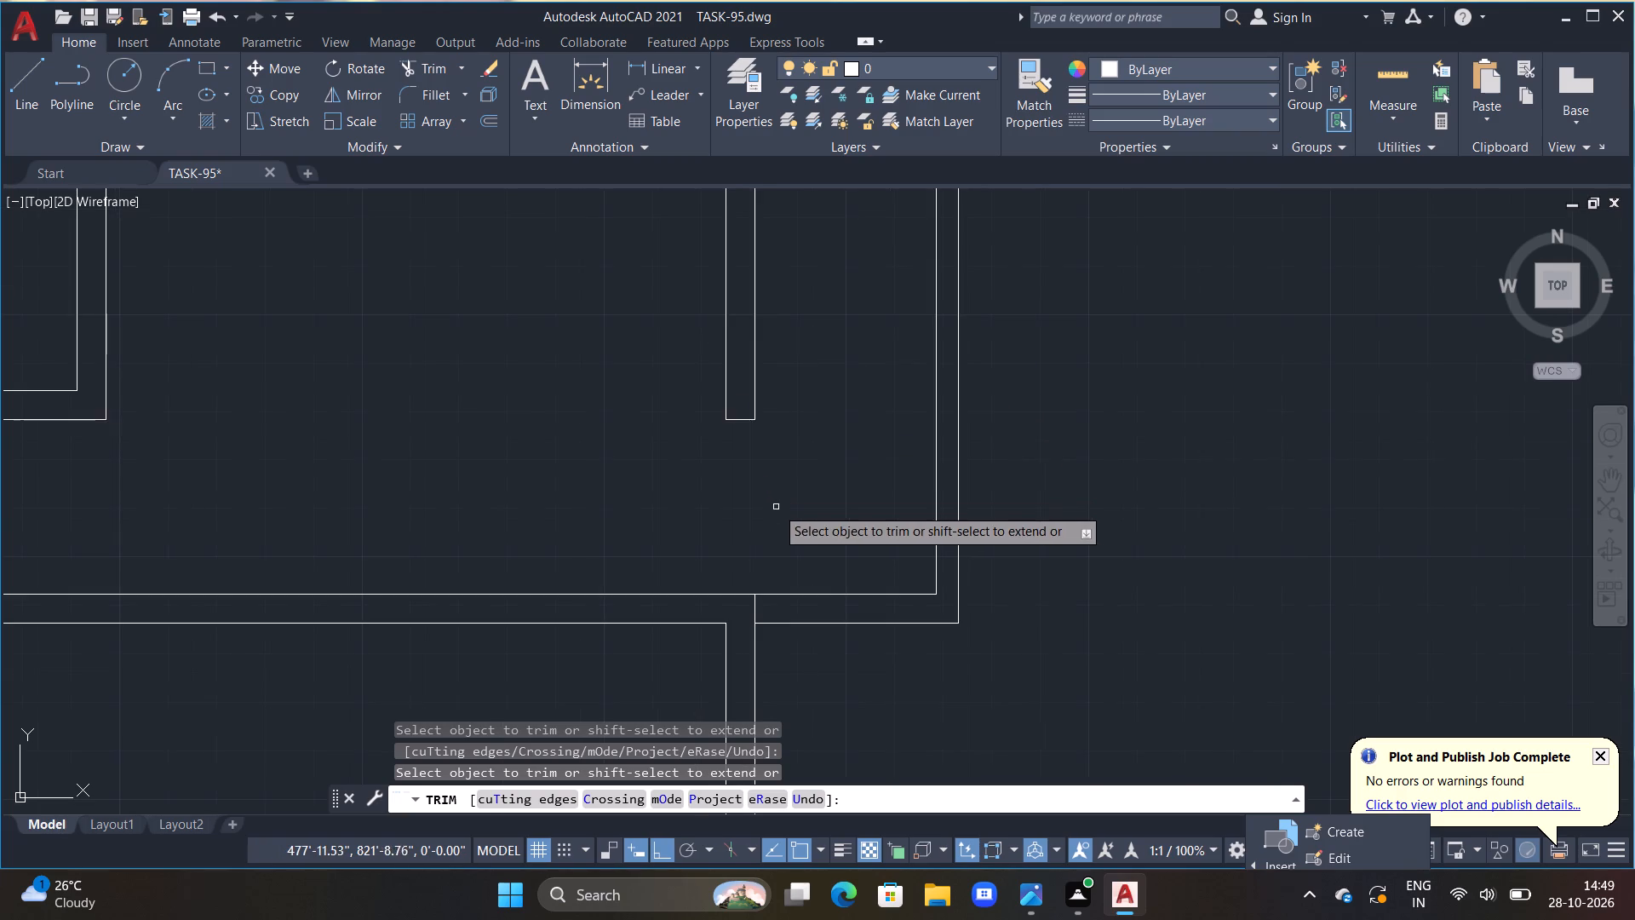
scroll(783, 523, down, 1)
scroll(822, 650, down, 1)
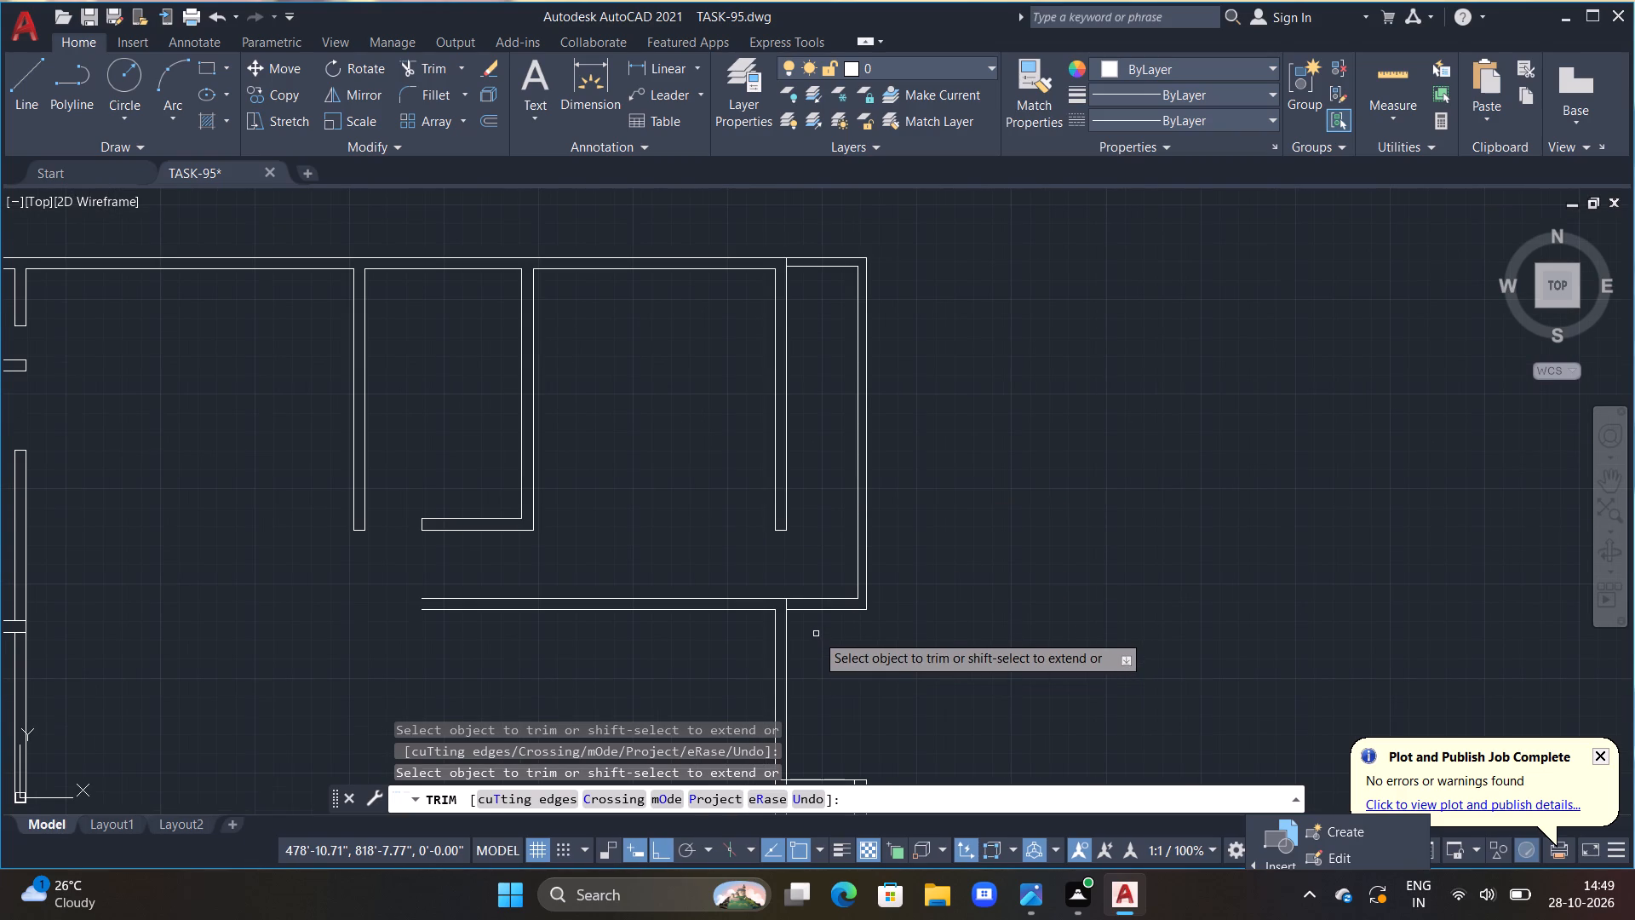
middle_drag(817, 632, 917, 513)
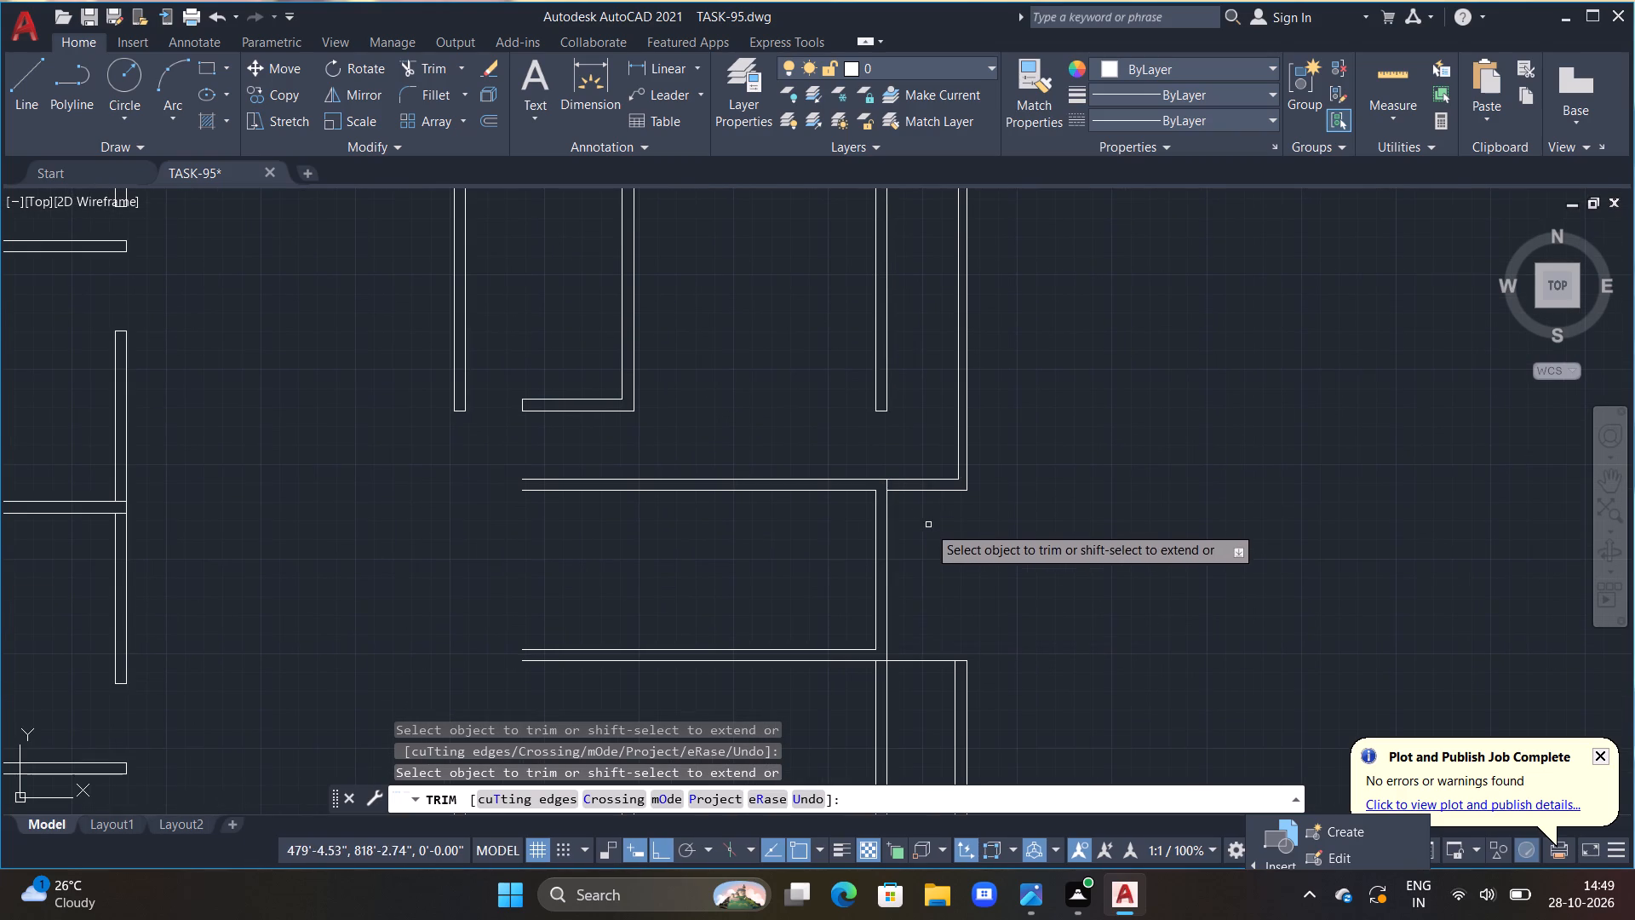
middle_drag(946, 546, 974, 458)
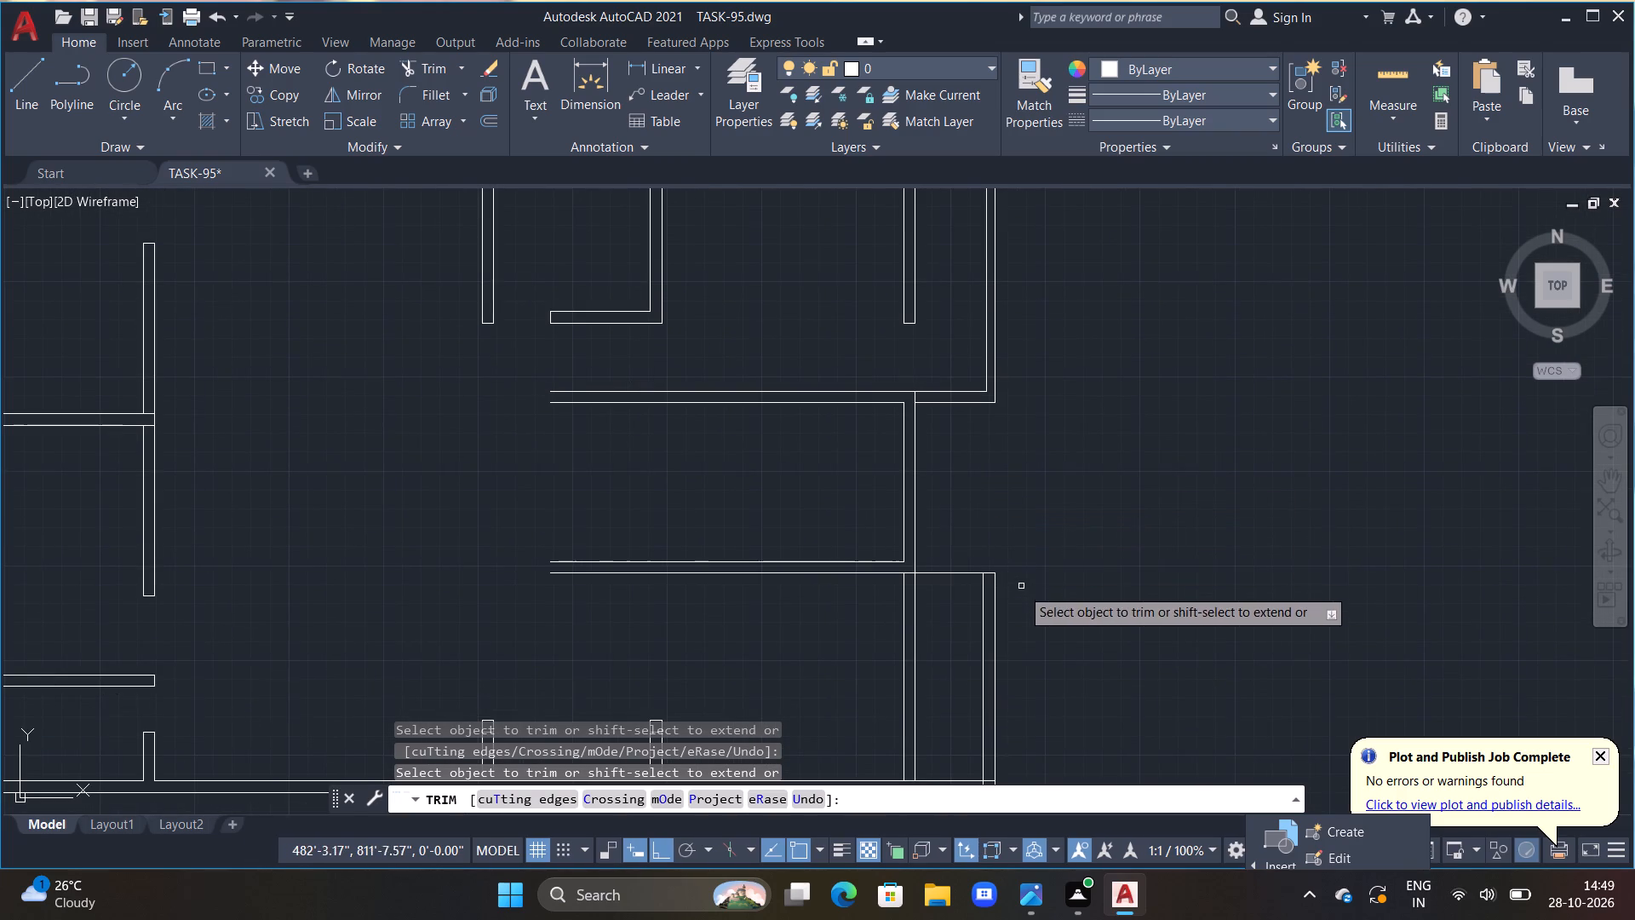
middle_drag(1025, 585, 1053, 487)
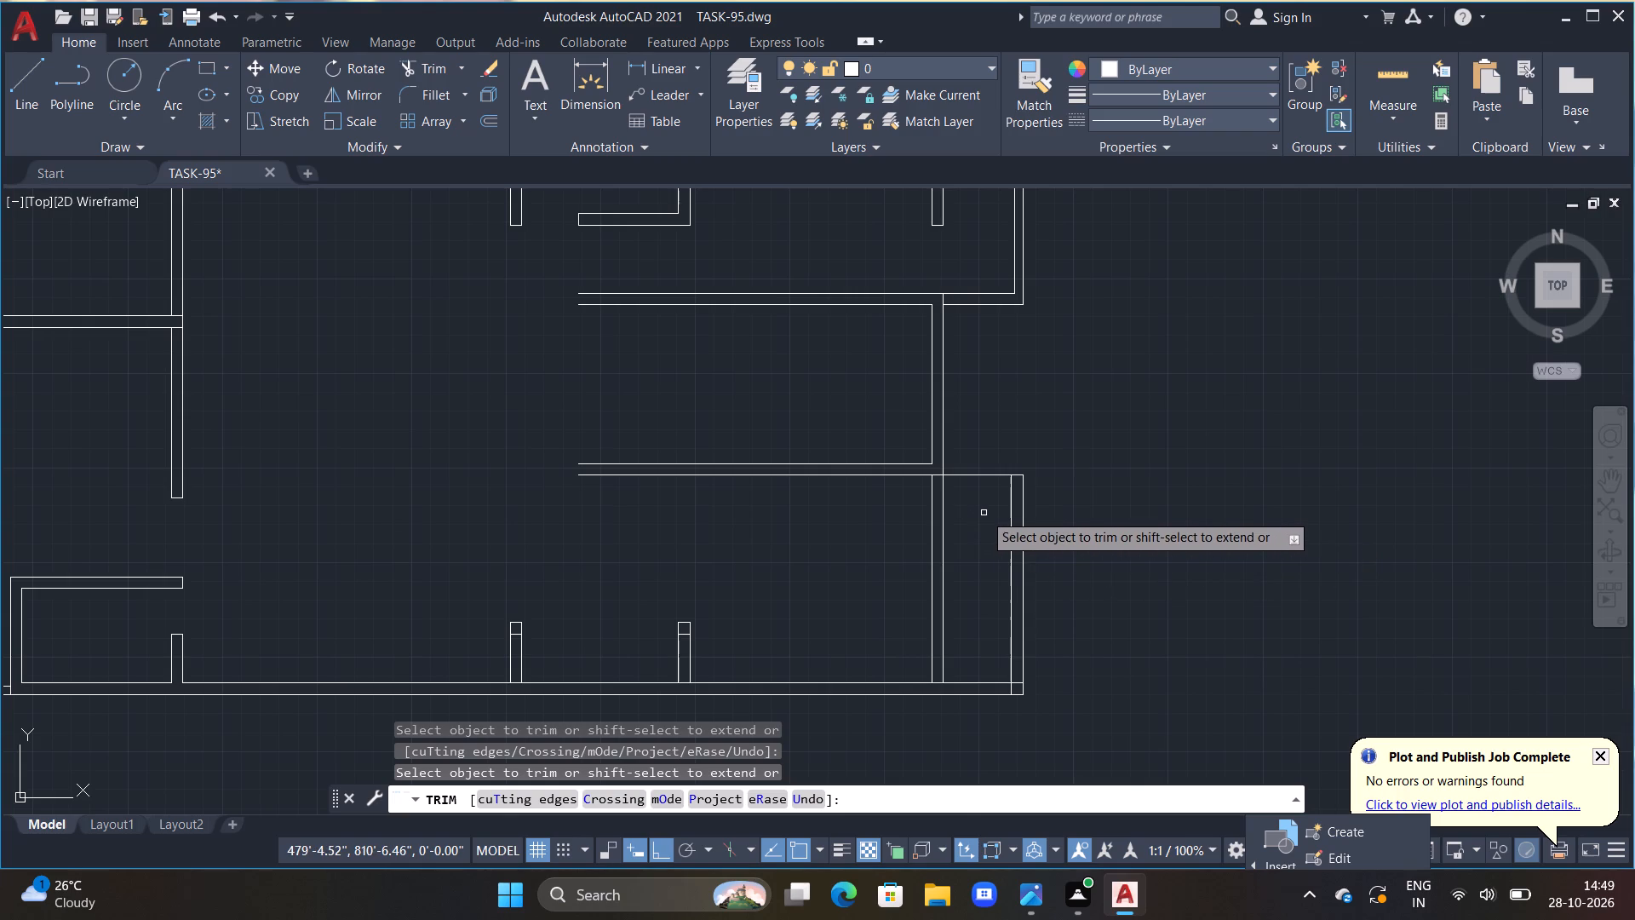
key(Escape)
key(Escape)
key(Escape)
key(Escape)
Draw a line from the lower outer wall's top corner 6" up and 4' across to the room's inner corner.
scroll(1026, 460, up, 1)
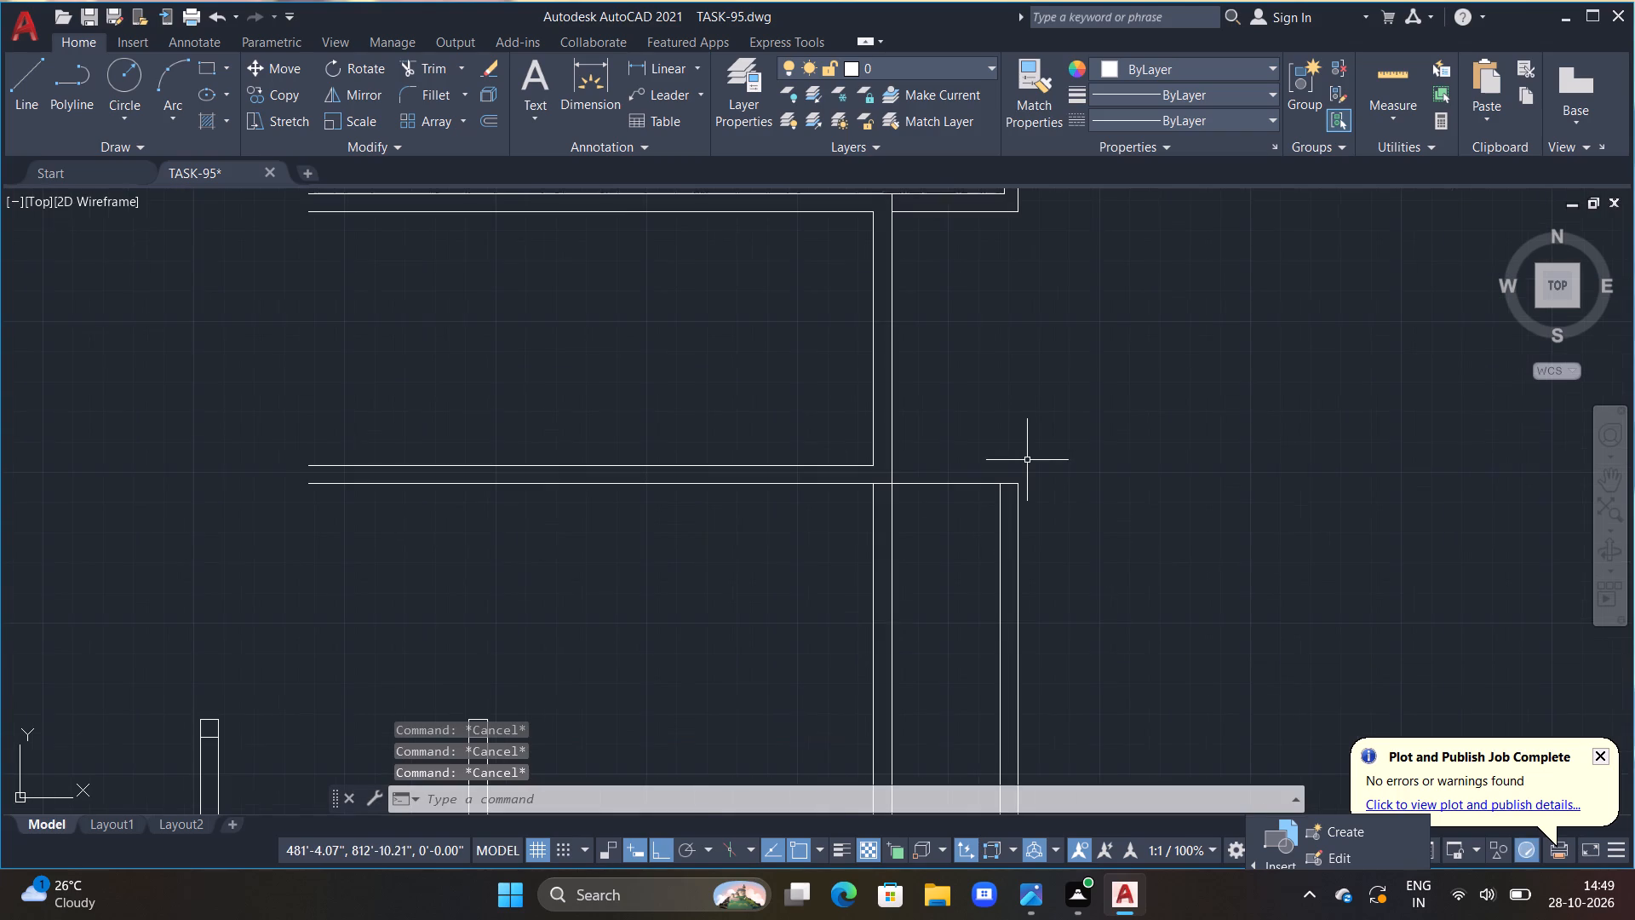
text(L)
key(space)
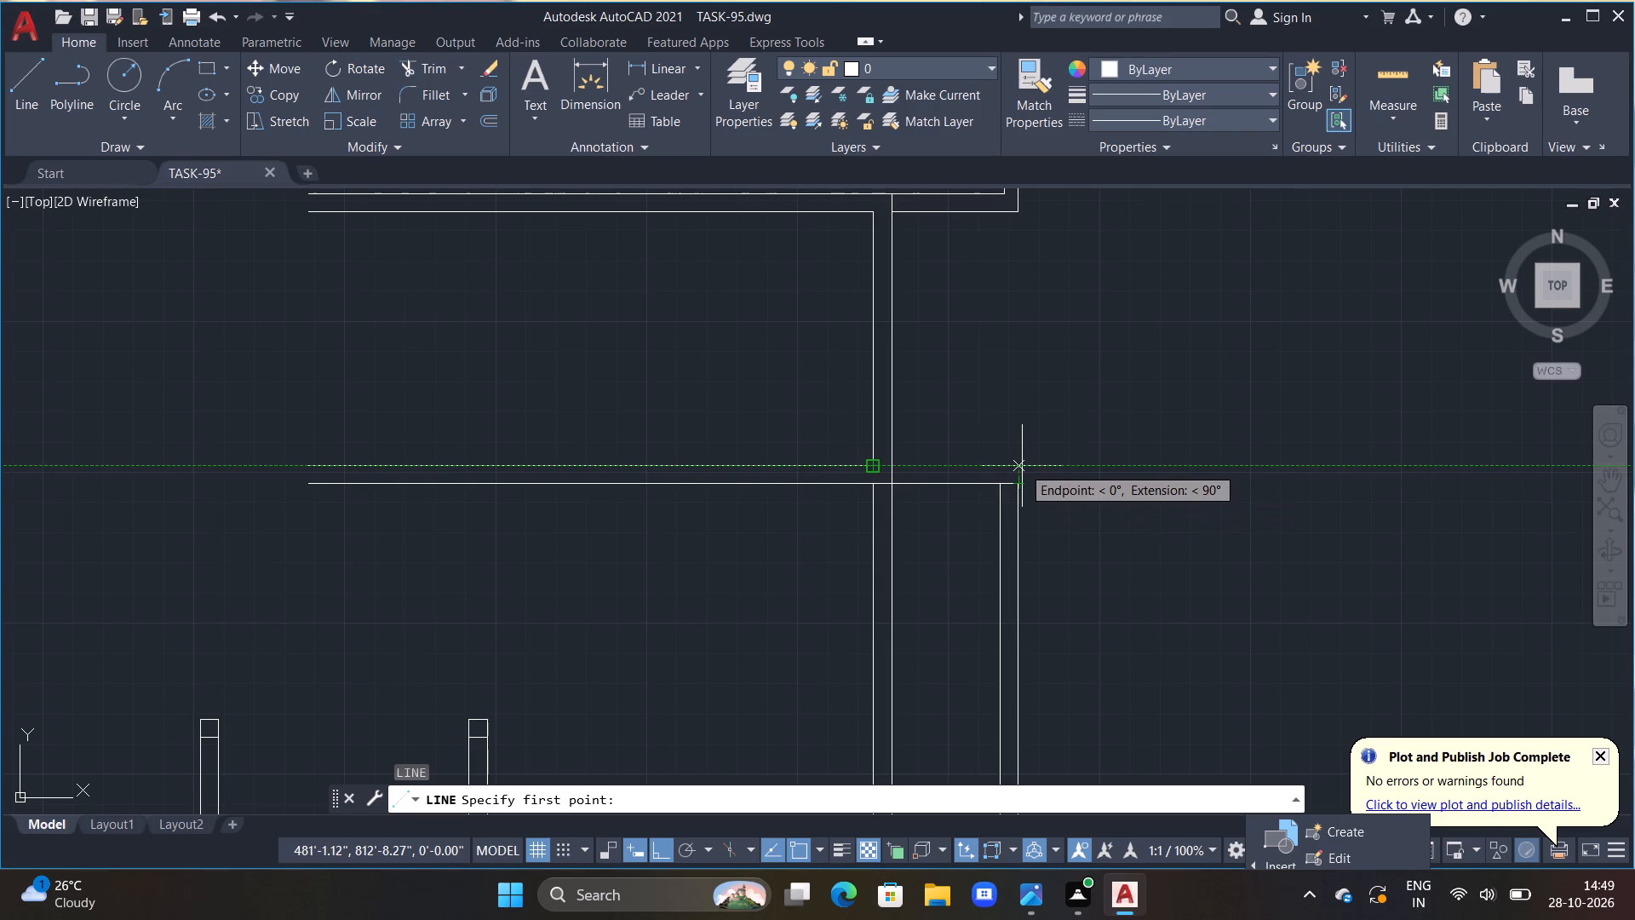
click(1021, 479)
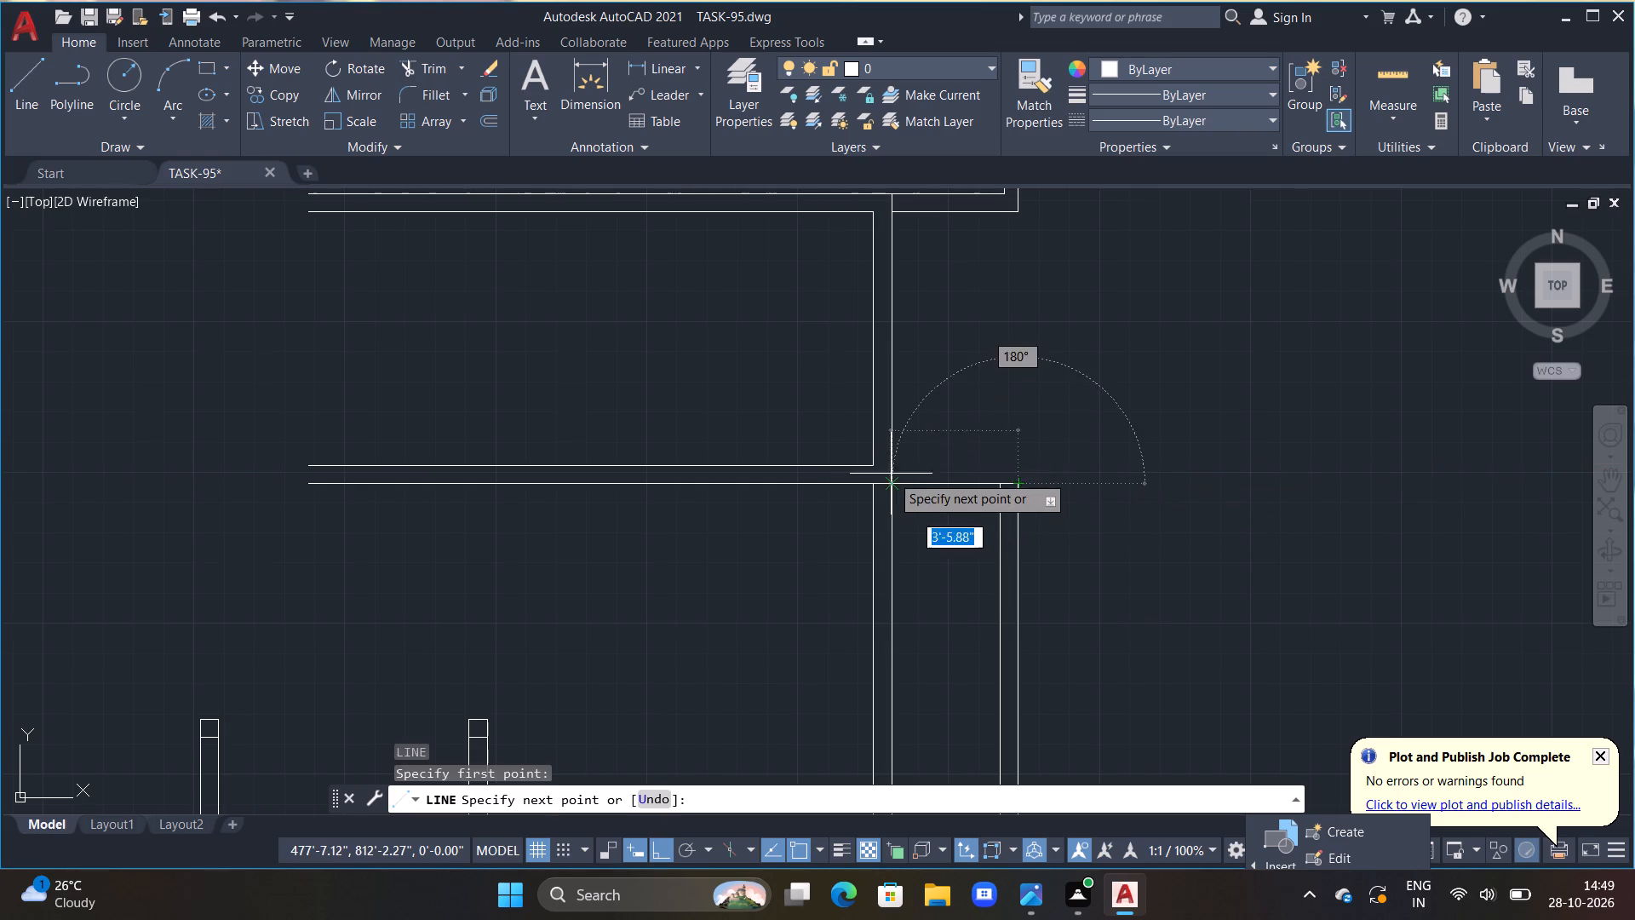
click(1017, 466)
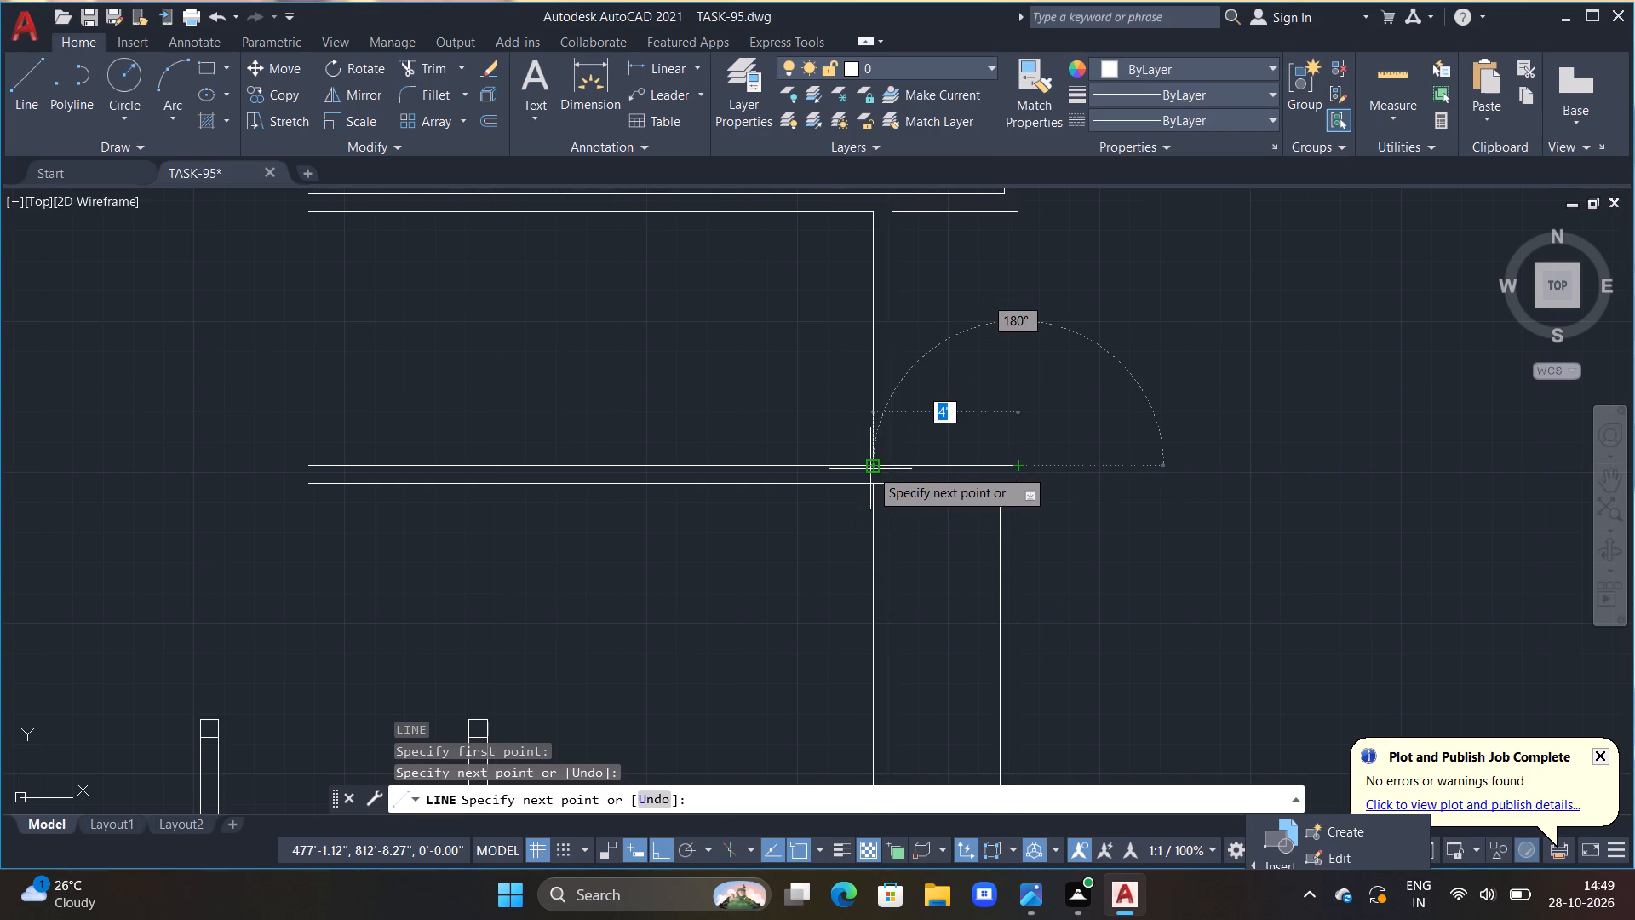
double_click(870, 469)
key(Escape)
Trim away the lower bay's old inner lines along its upper and outer walls, including the leftover corner piece.
middle_drag(985, 526, 995, 479)
text(TR)
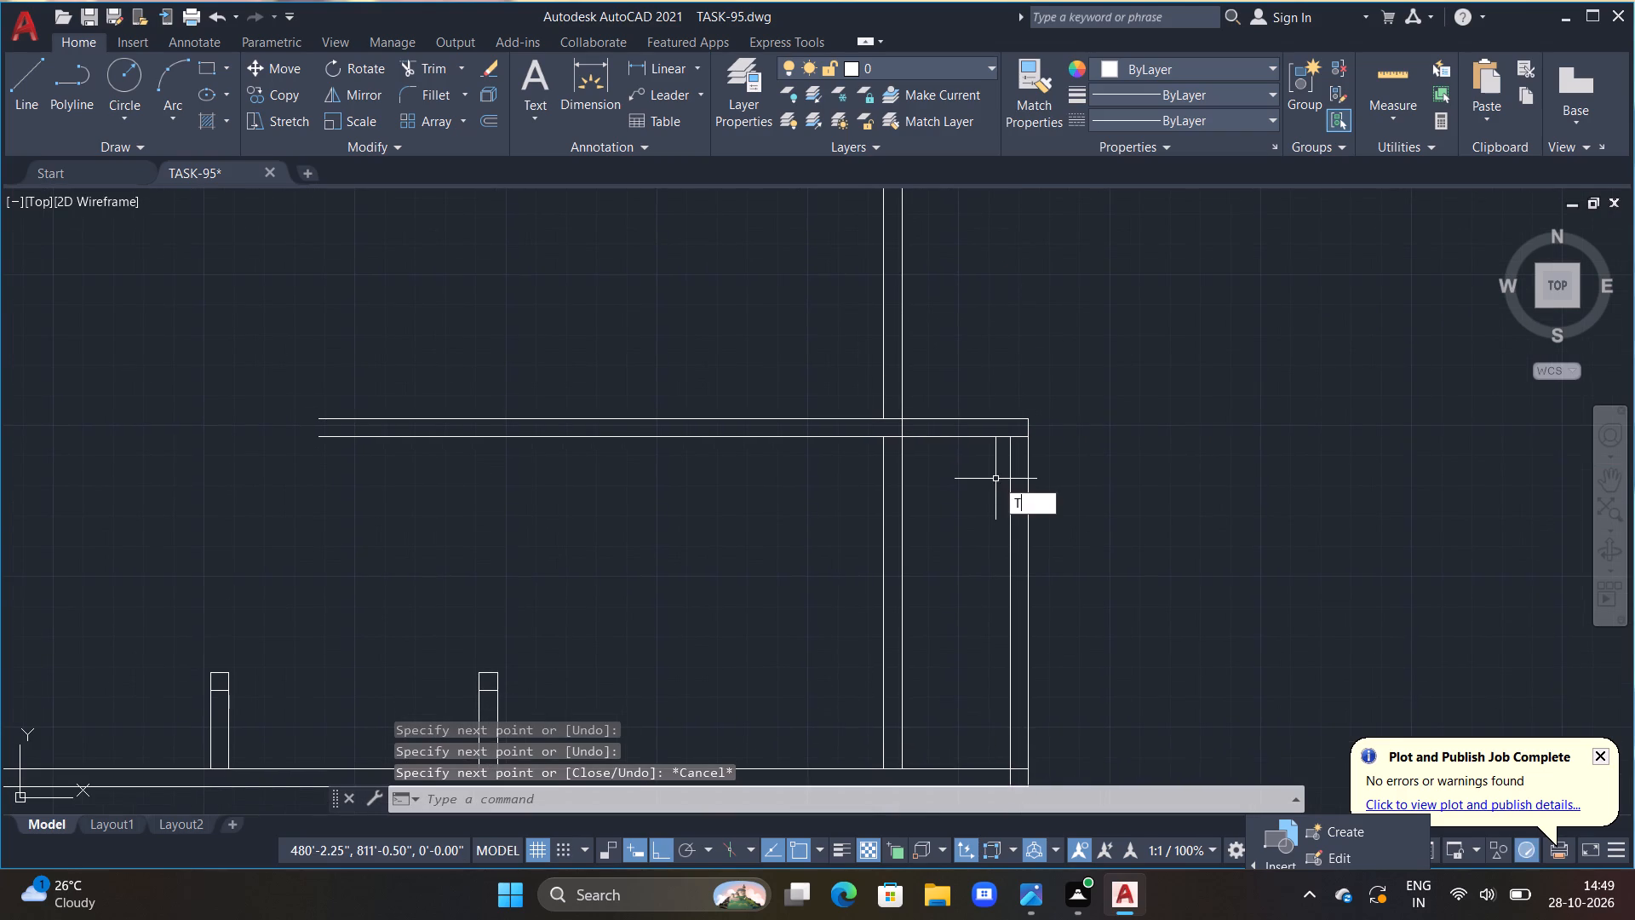
key(space)
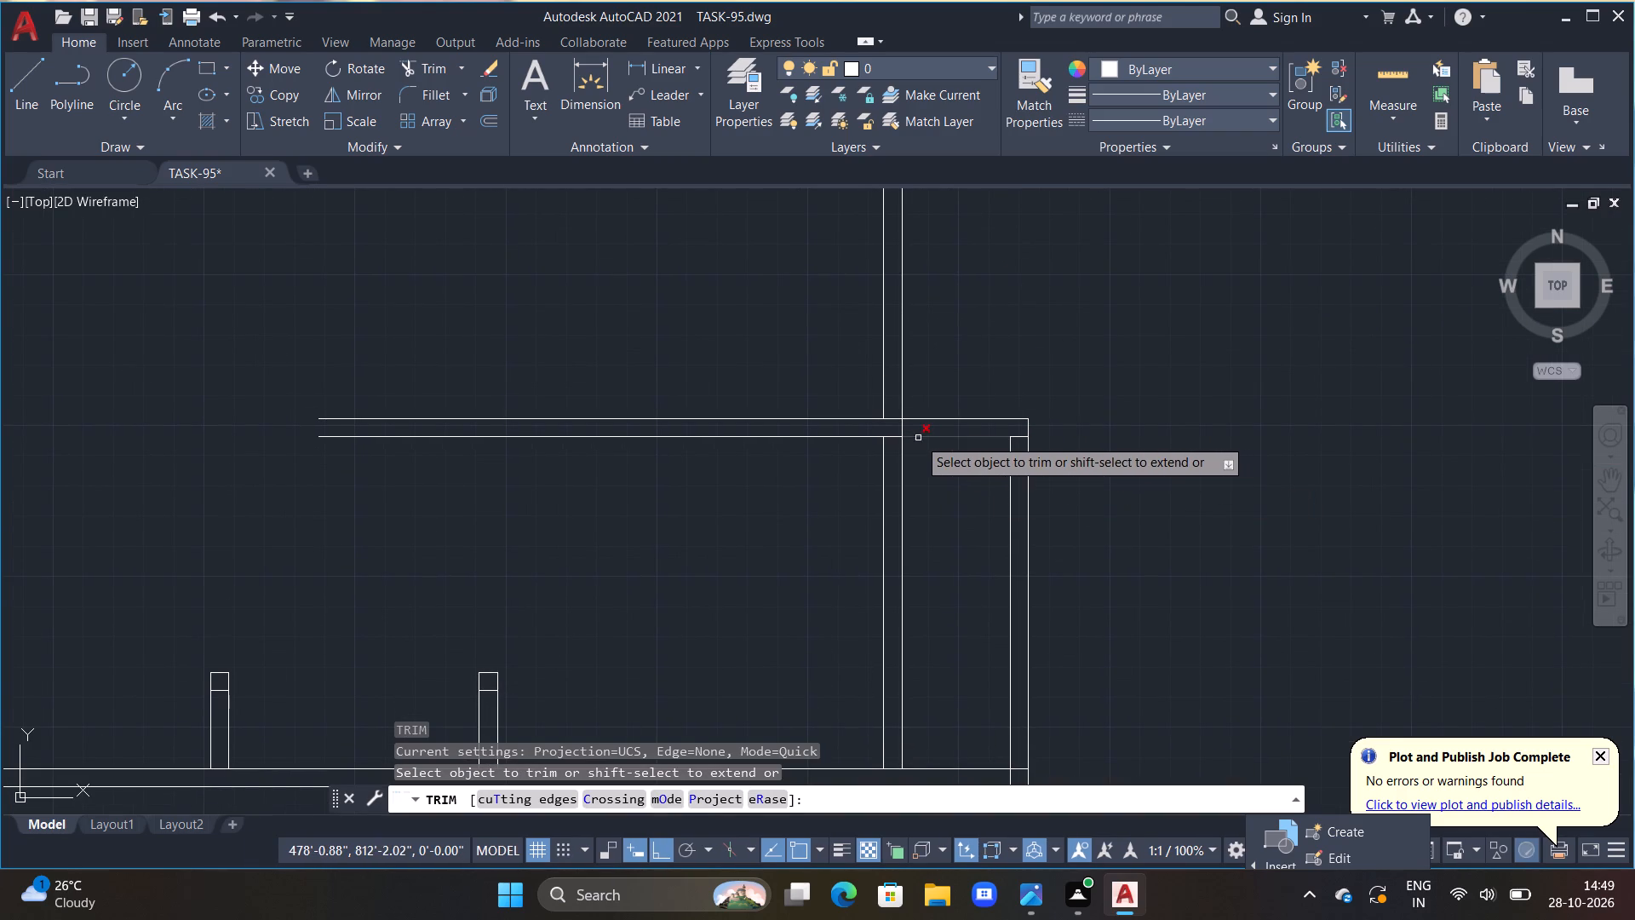
scroll(913, 496, down, 2)
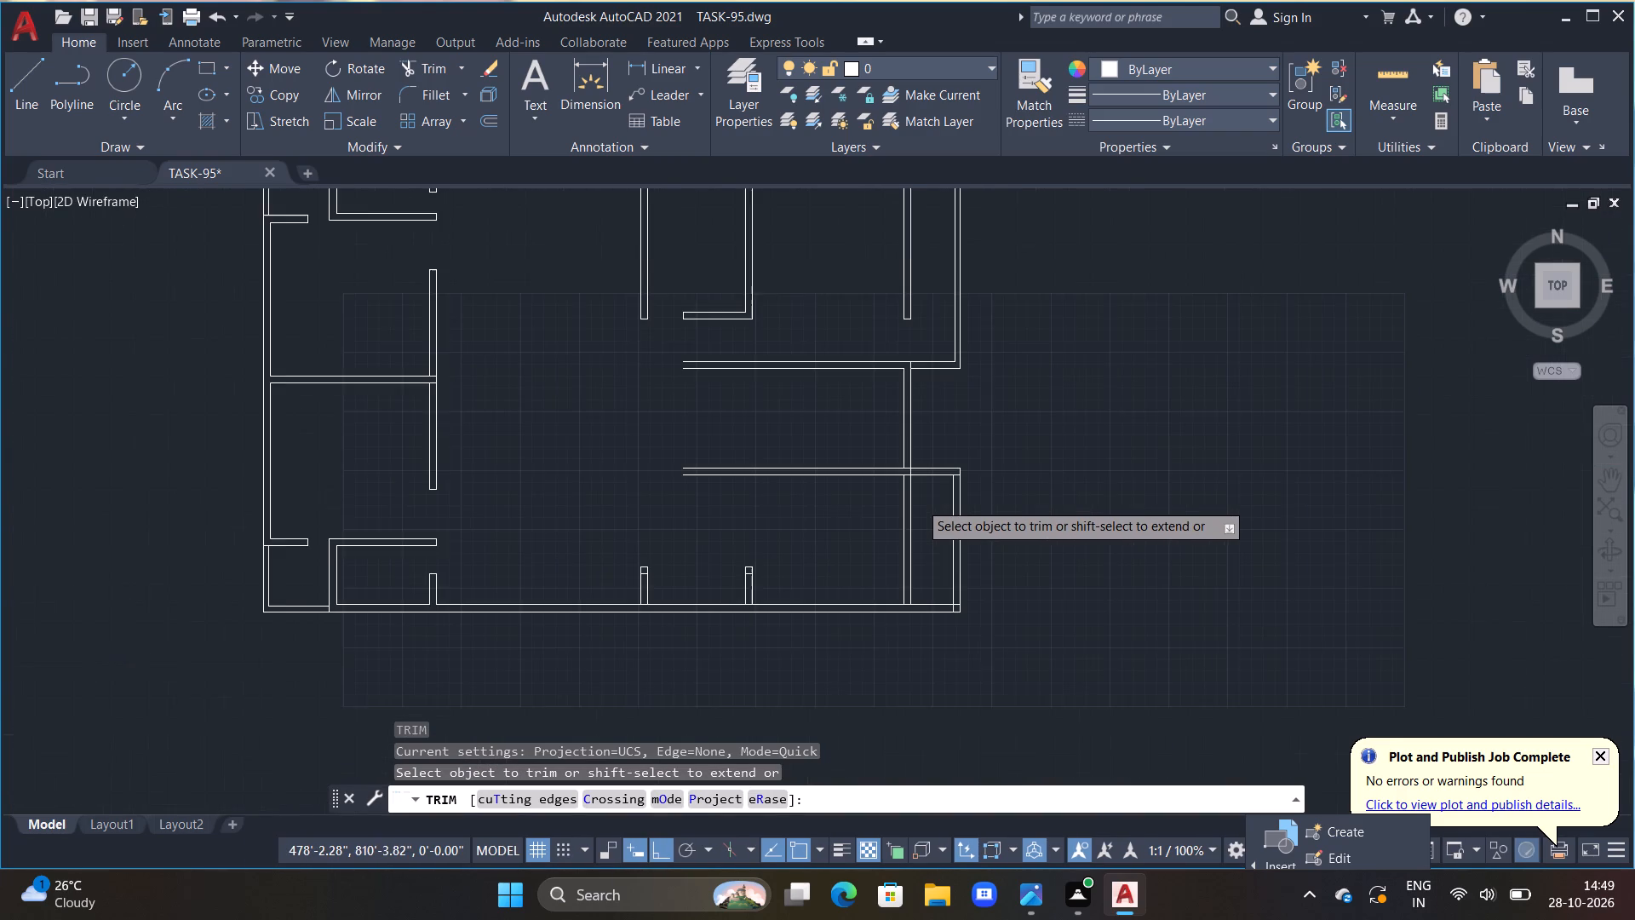
scroll(919, 502, up, 1)
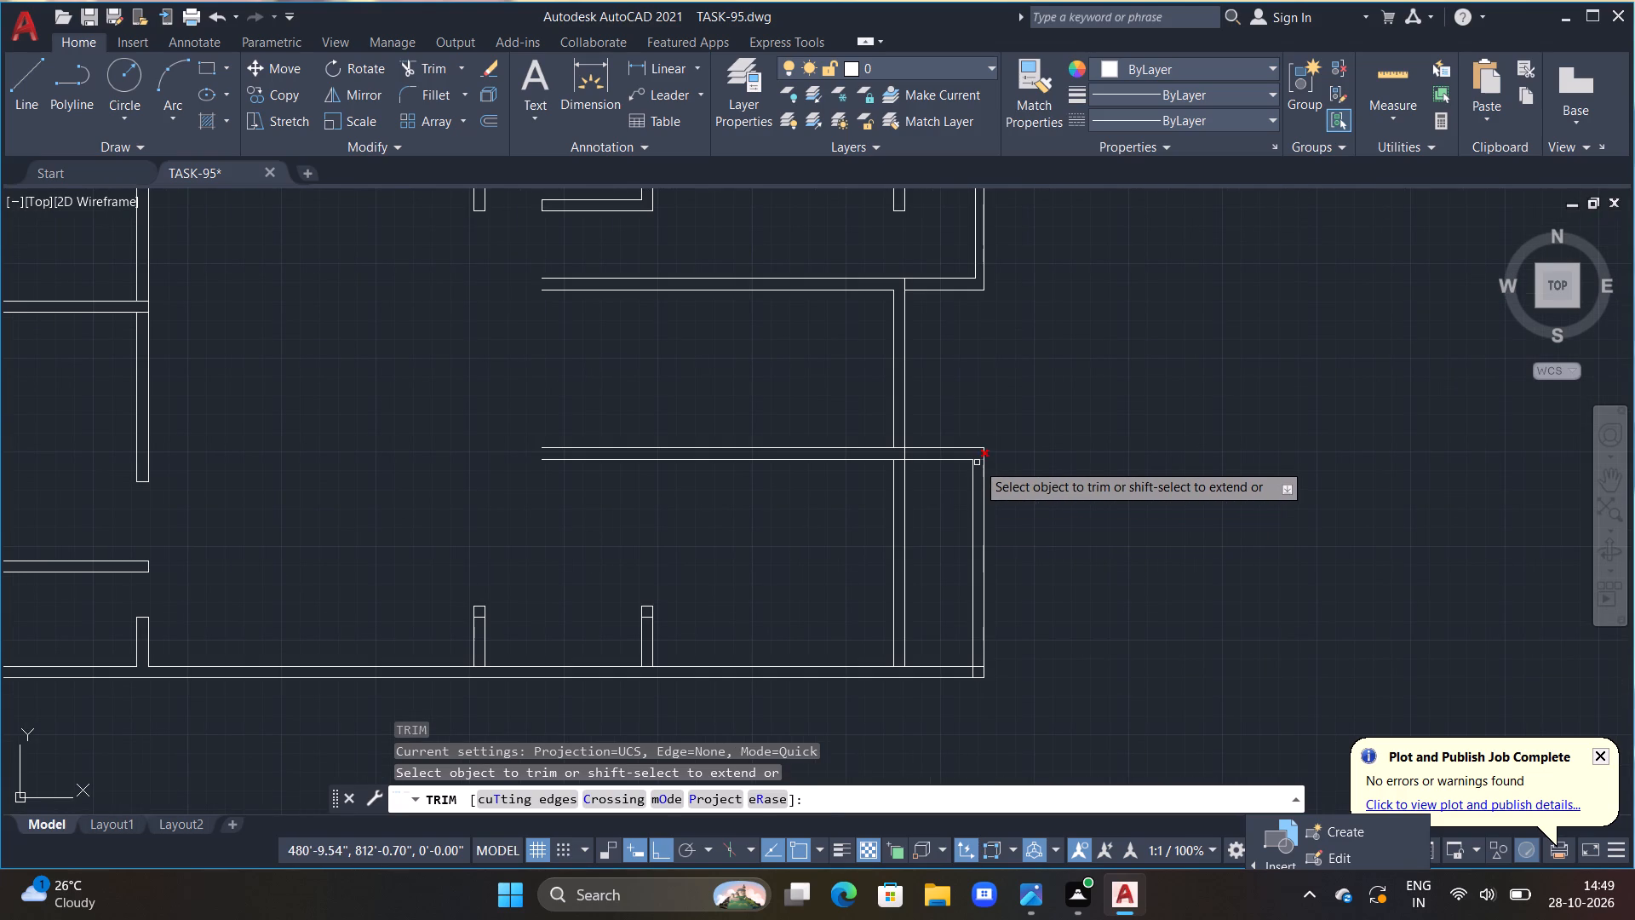
click(977, 463)
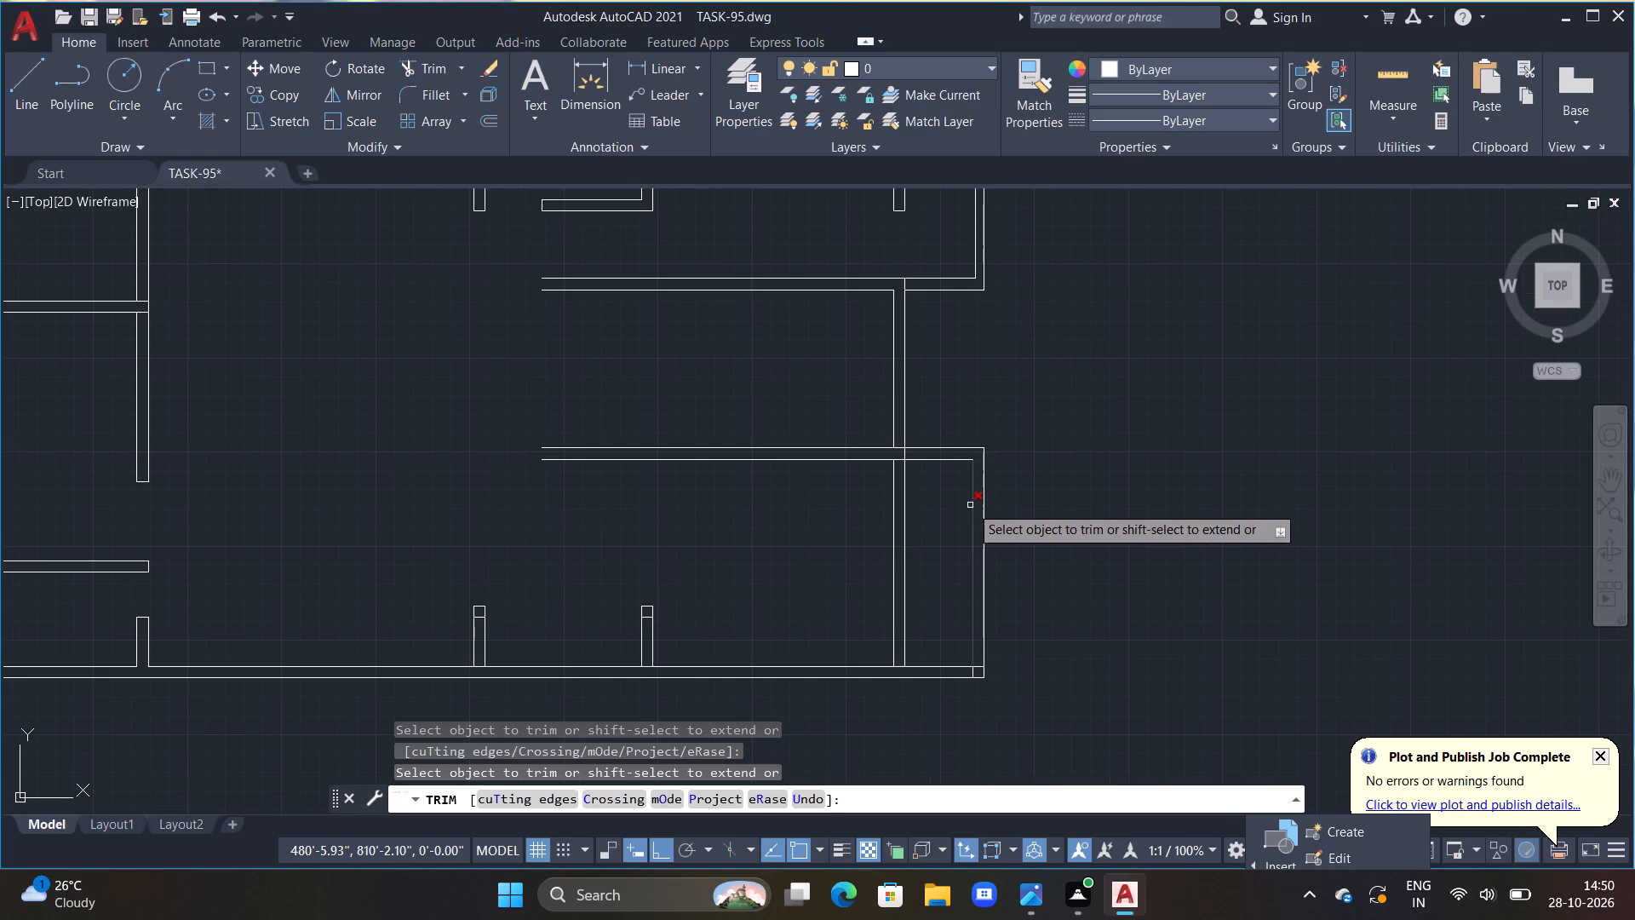
click(970, 505)
click(958, 463)
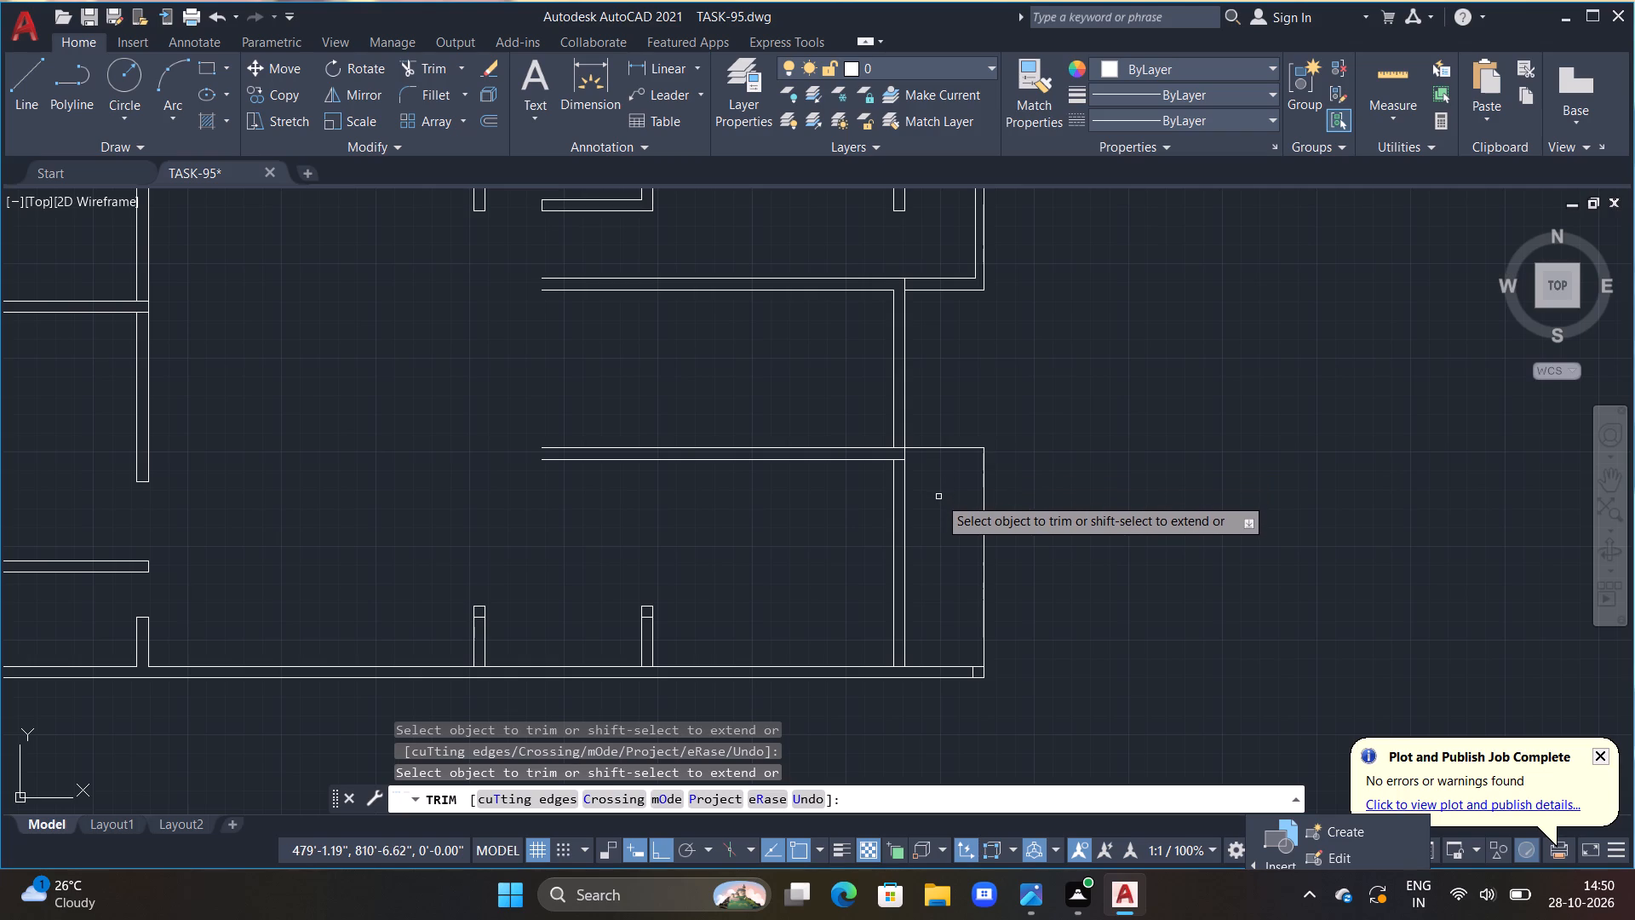
middle_drag(951, 442, 953, 434)
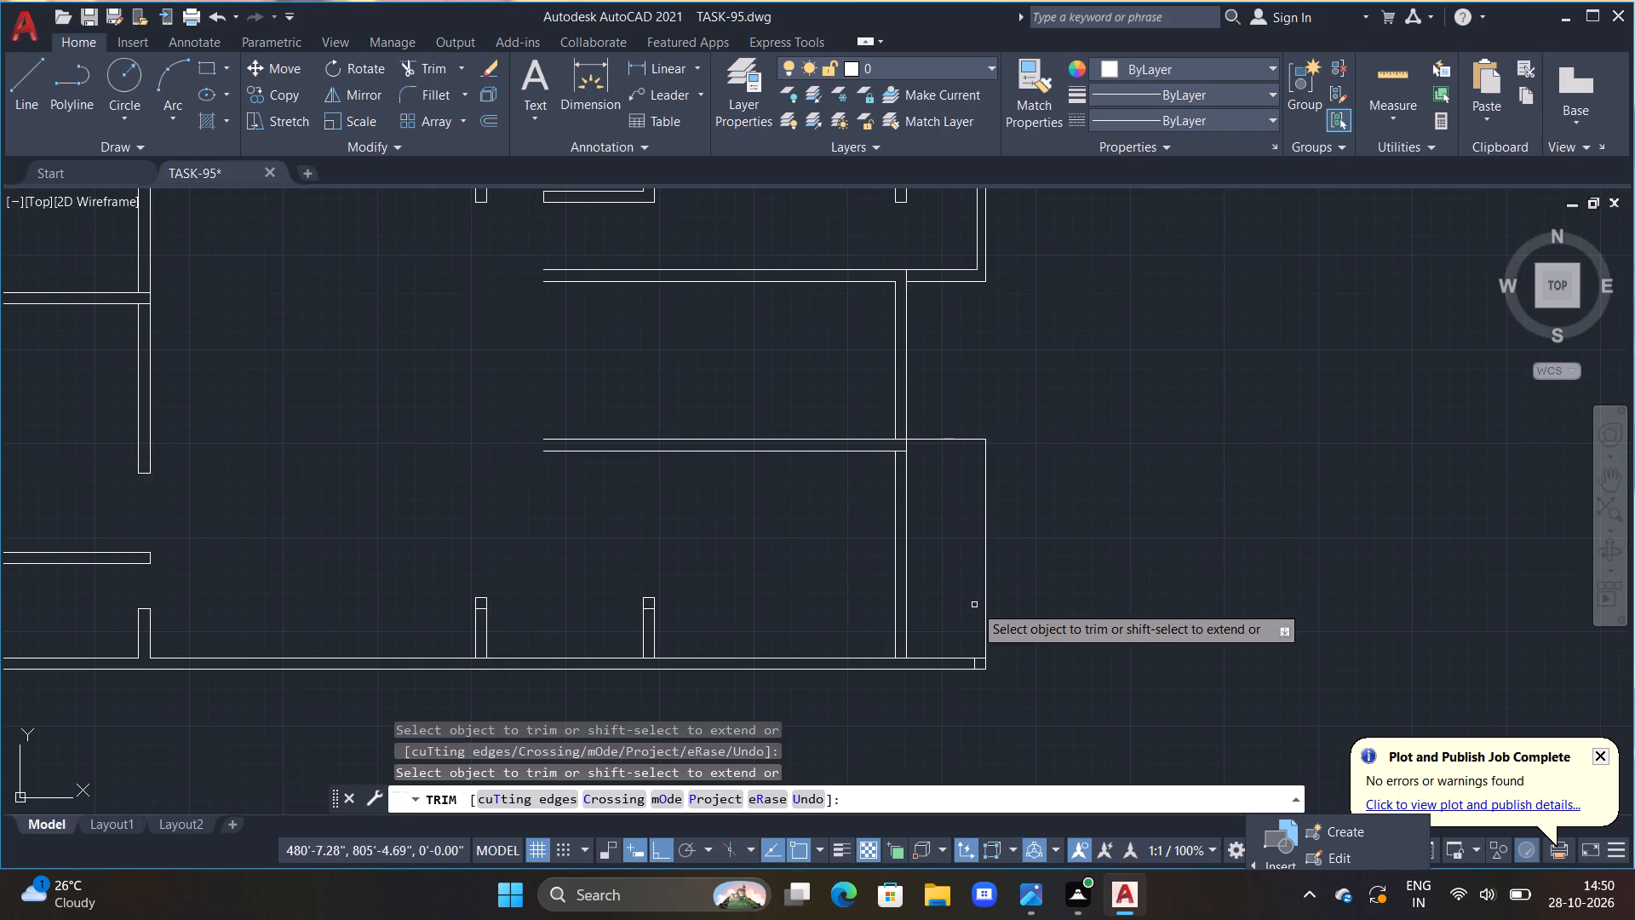
key(Escape)
Extend the outer face of the lower room's bay-side vertical wall down to the bottom wall's outer line.
text(EX)
key(space)
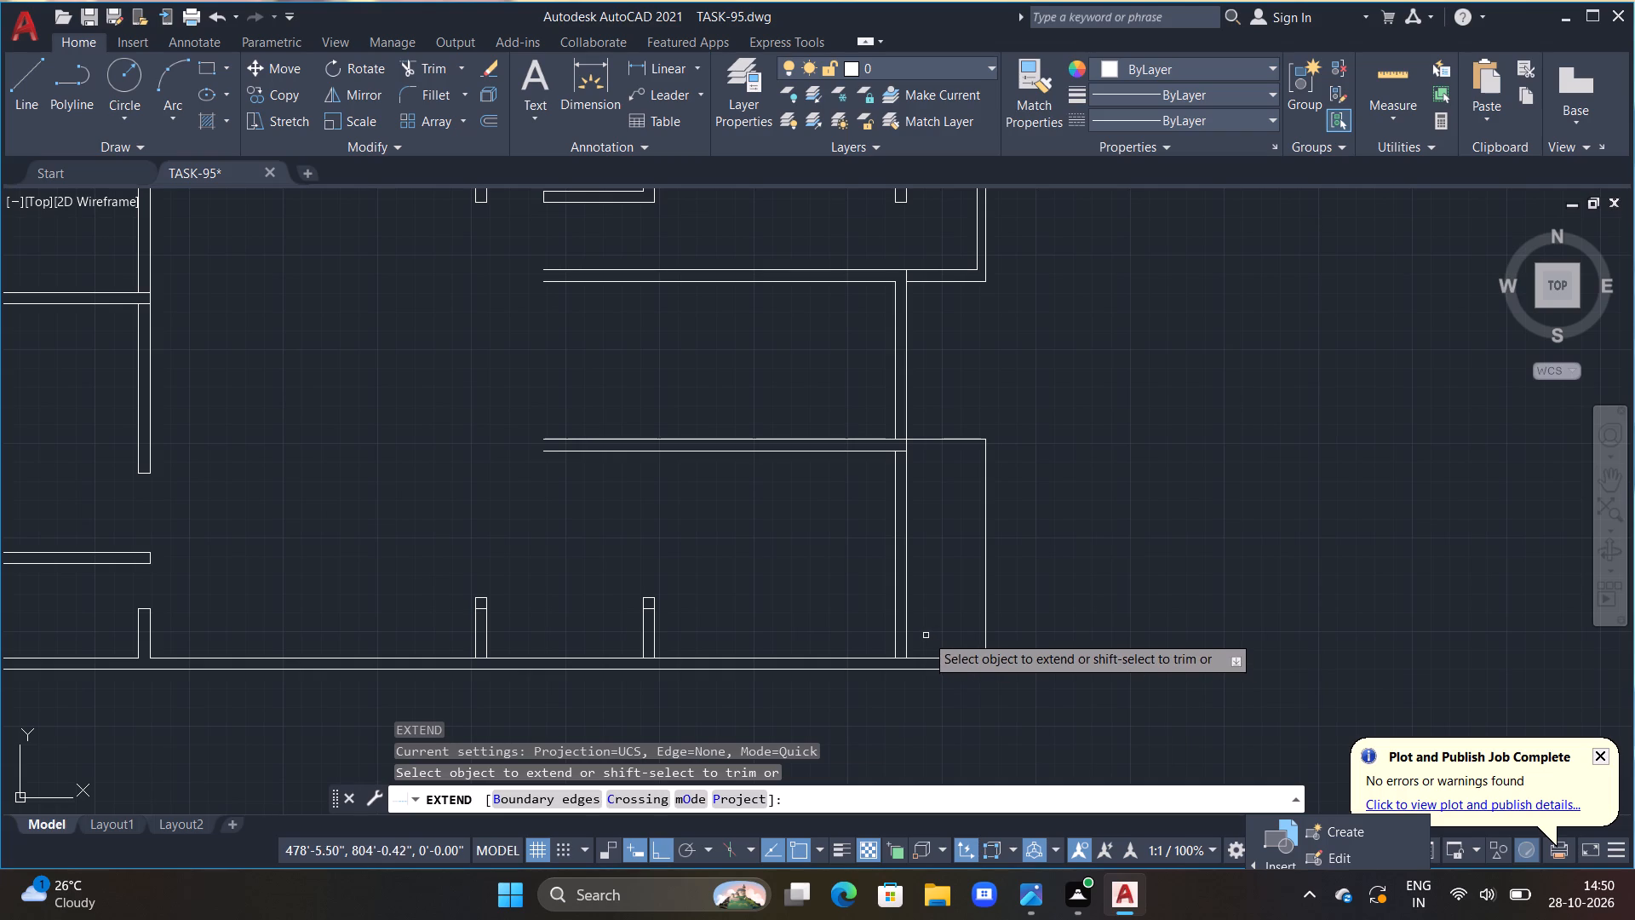
click(907, 633)
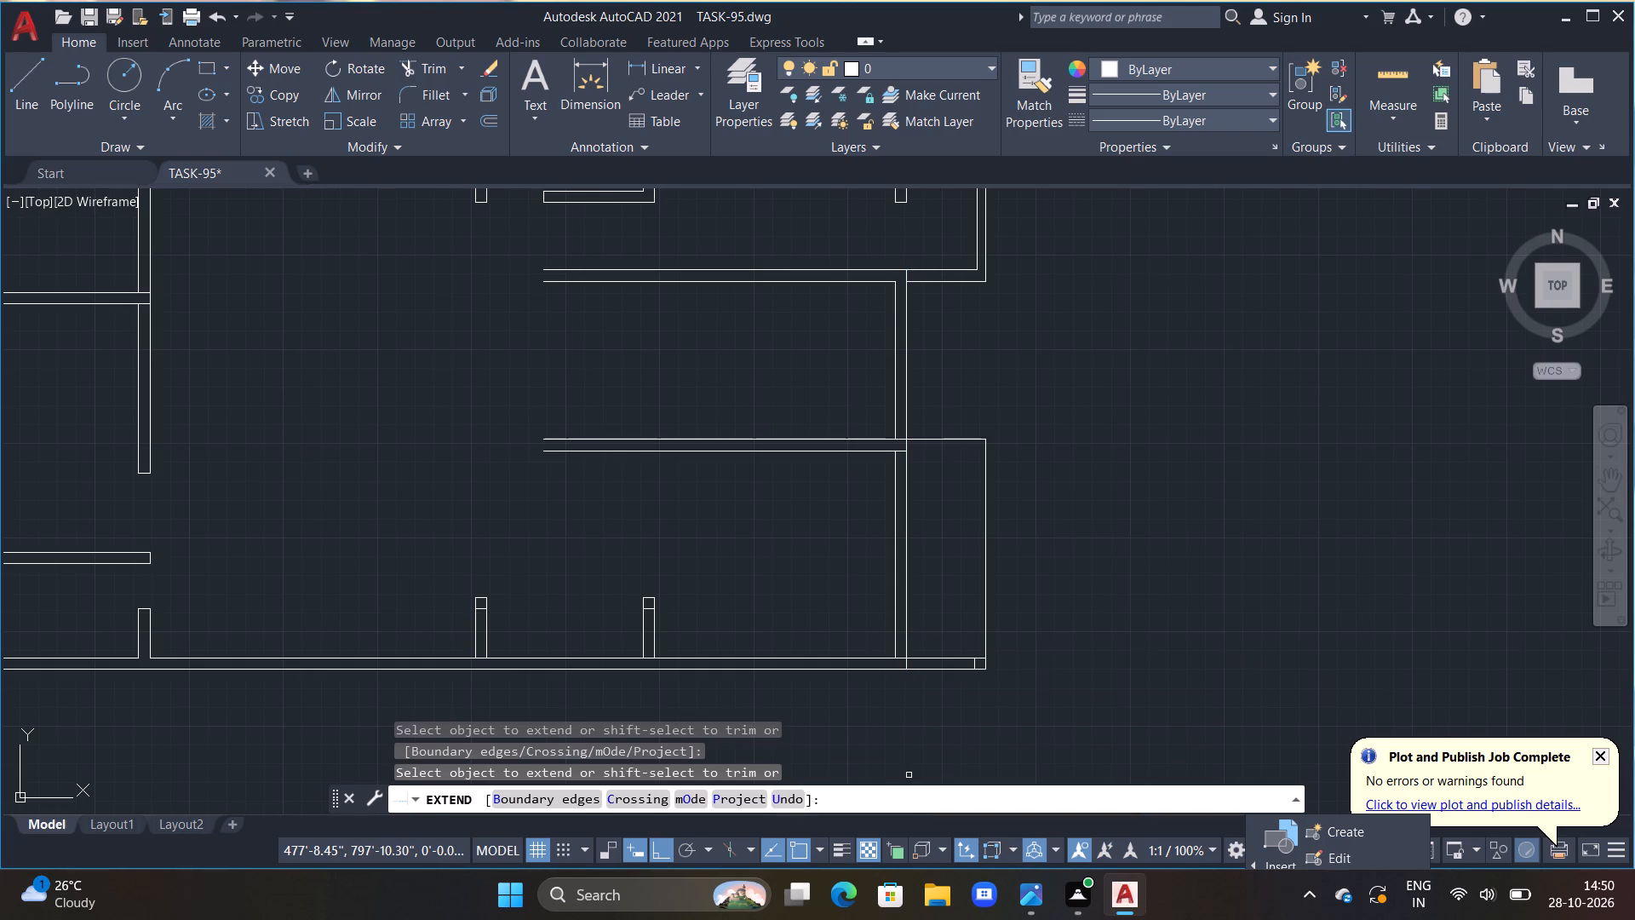
key(Escape)
Trim away the bottom wall's inner line across the lower bay and its leftover corner pieces.
text(TR)
key(space)
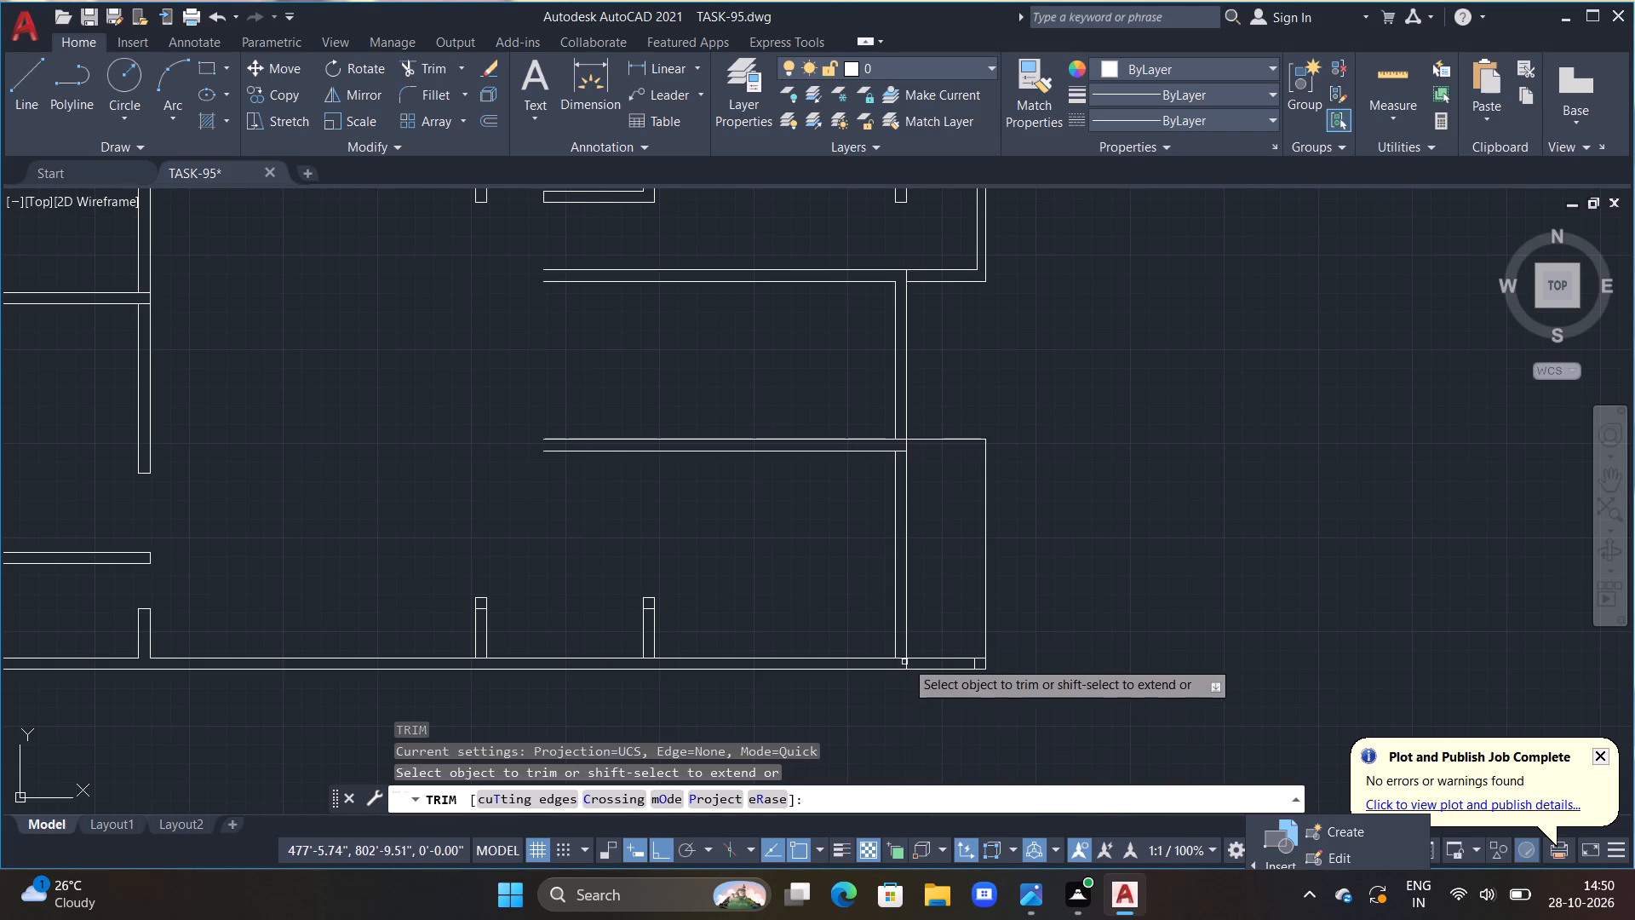
click(920, 656)
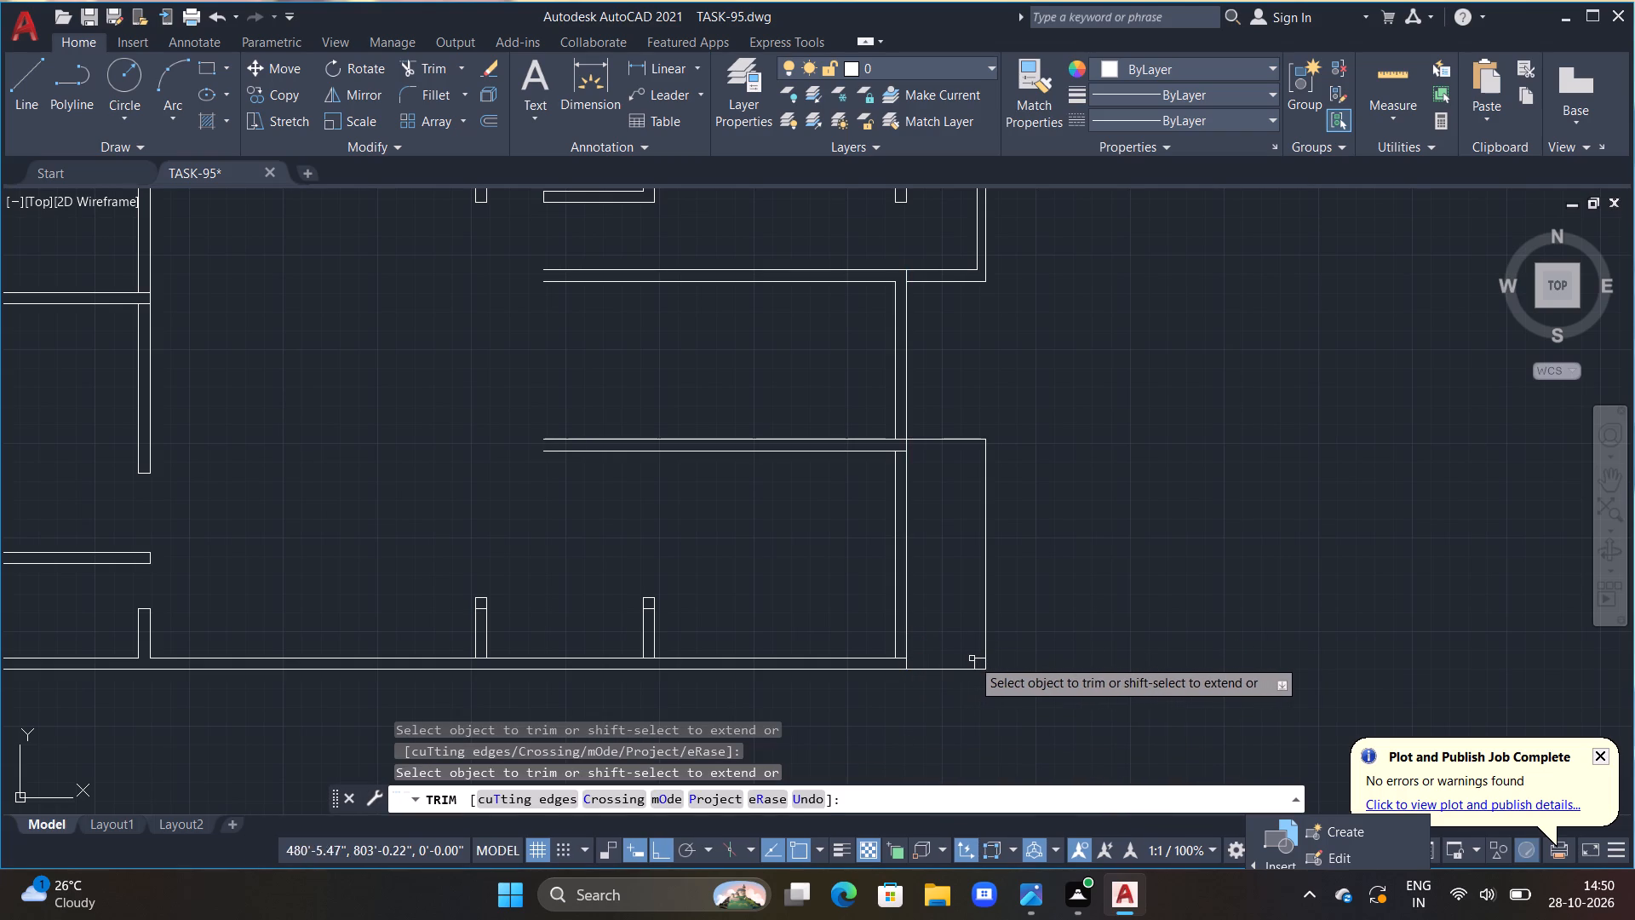
click(972, 658)
click(977, 658)
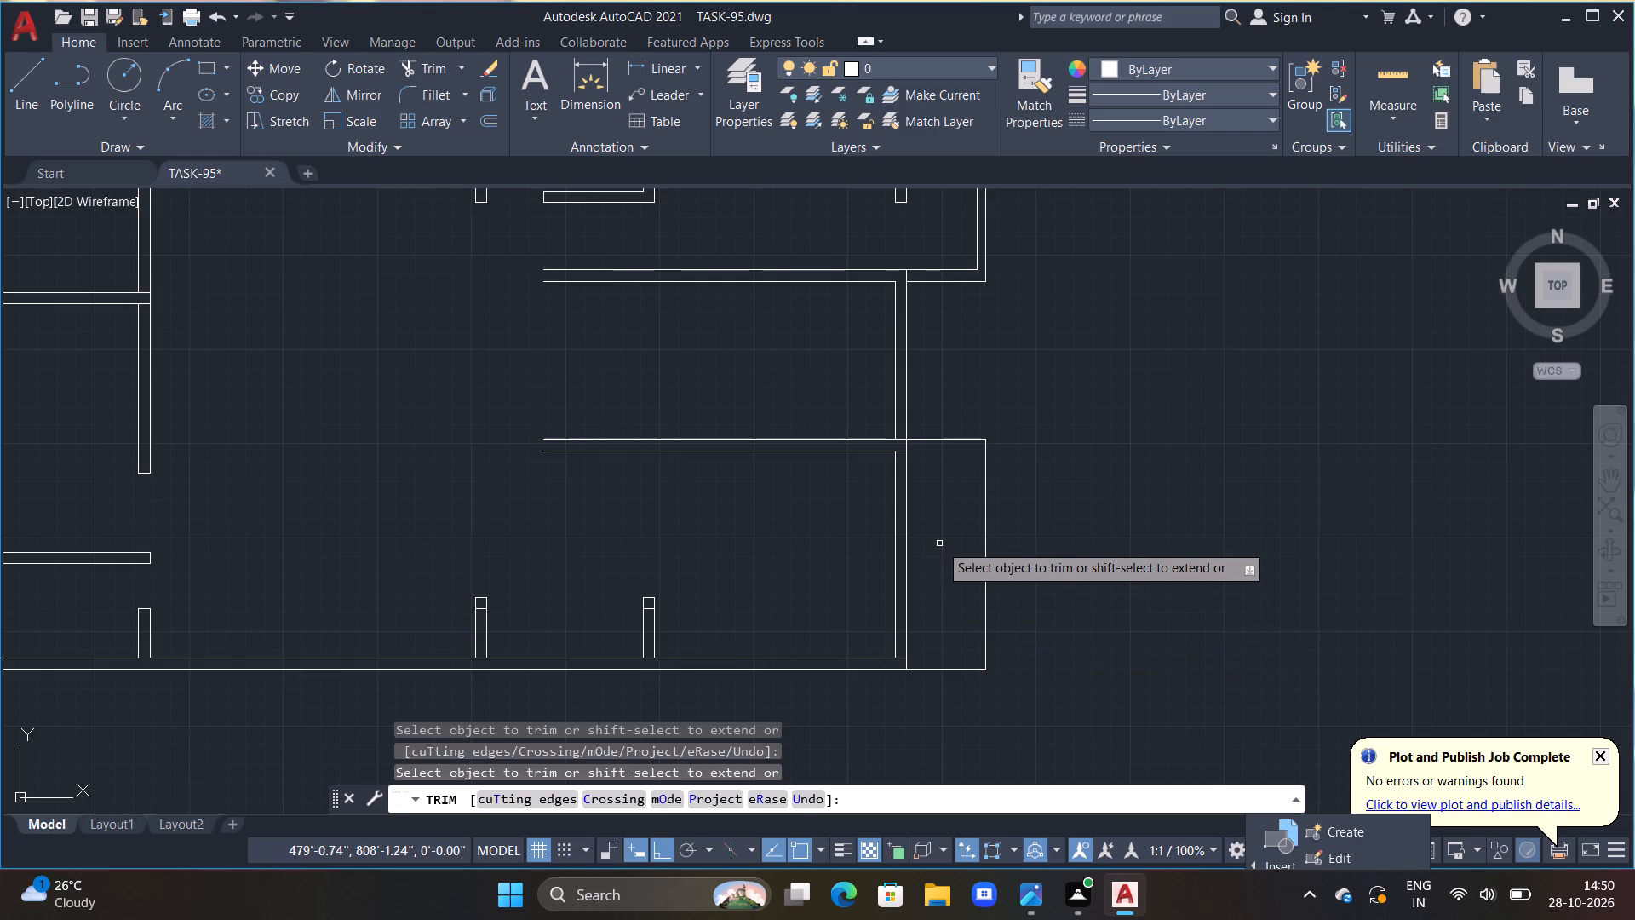
key(Escape)
key(Escape)
key(Escape)
key(Escape)
key(Escape)
key(Escape)
key(Escape)
key(Escape)
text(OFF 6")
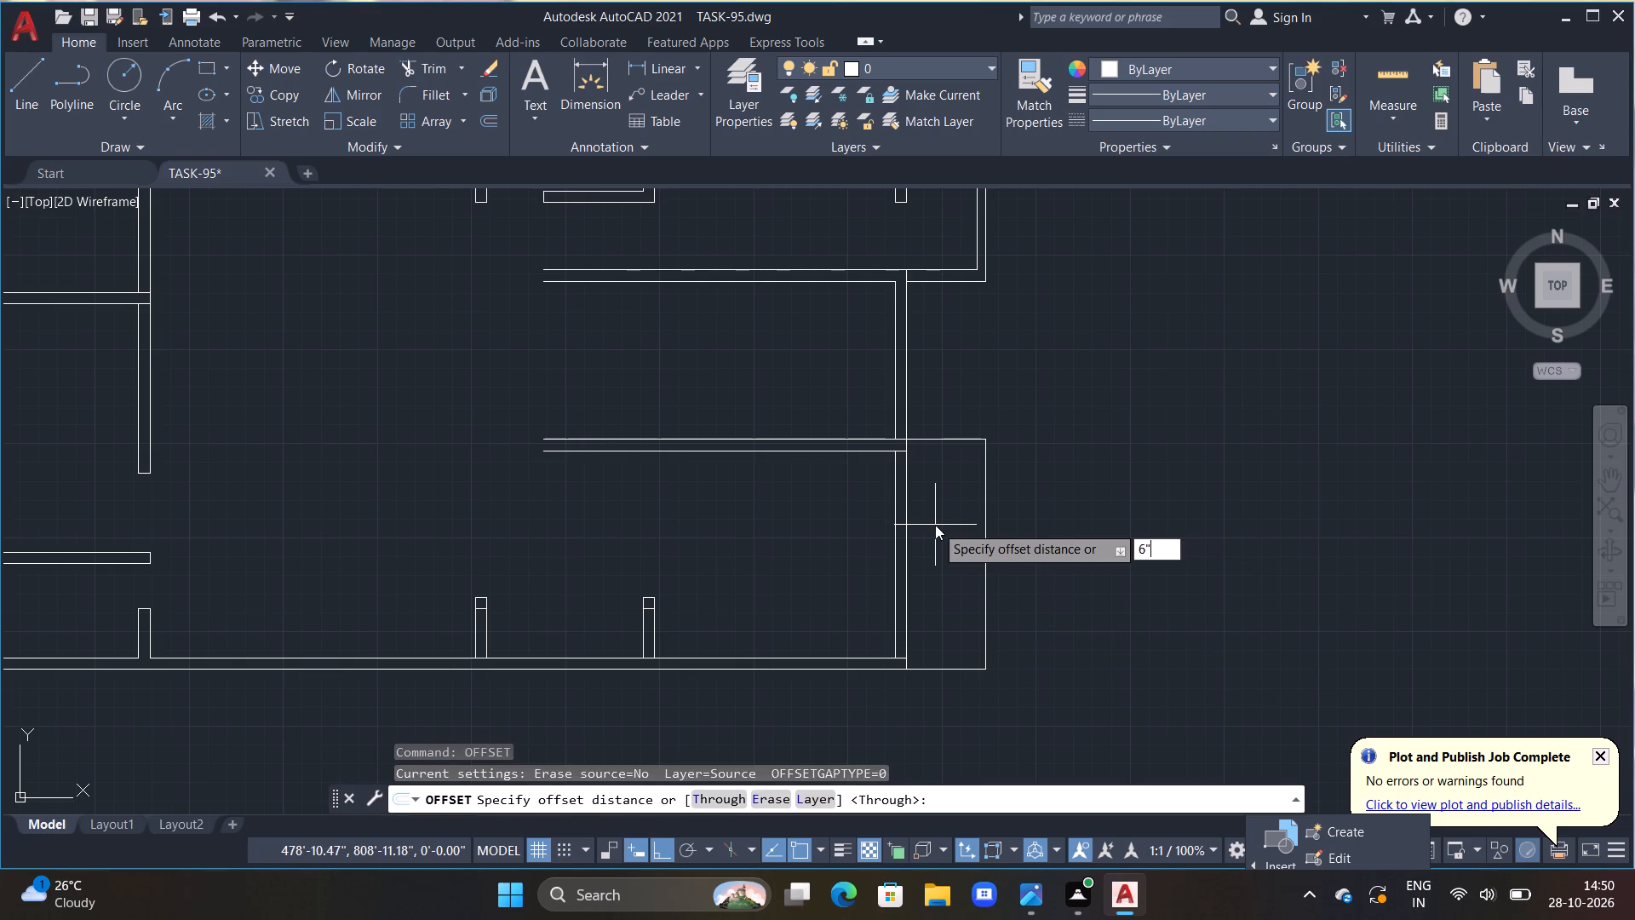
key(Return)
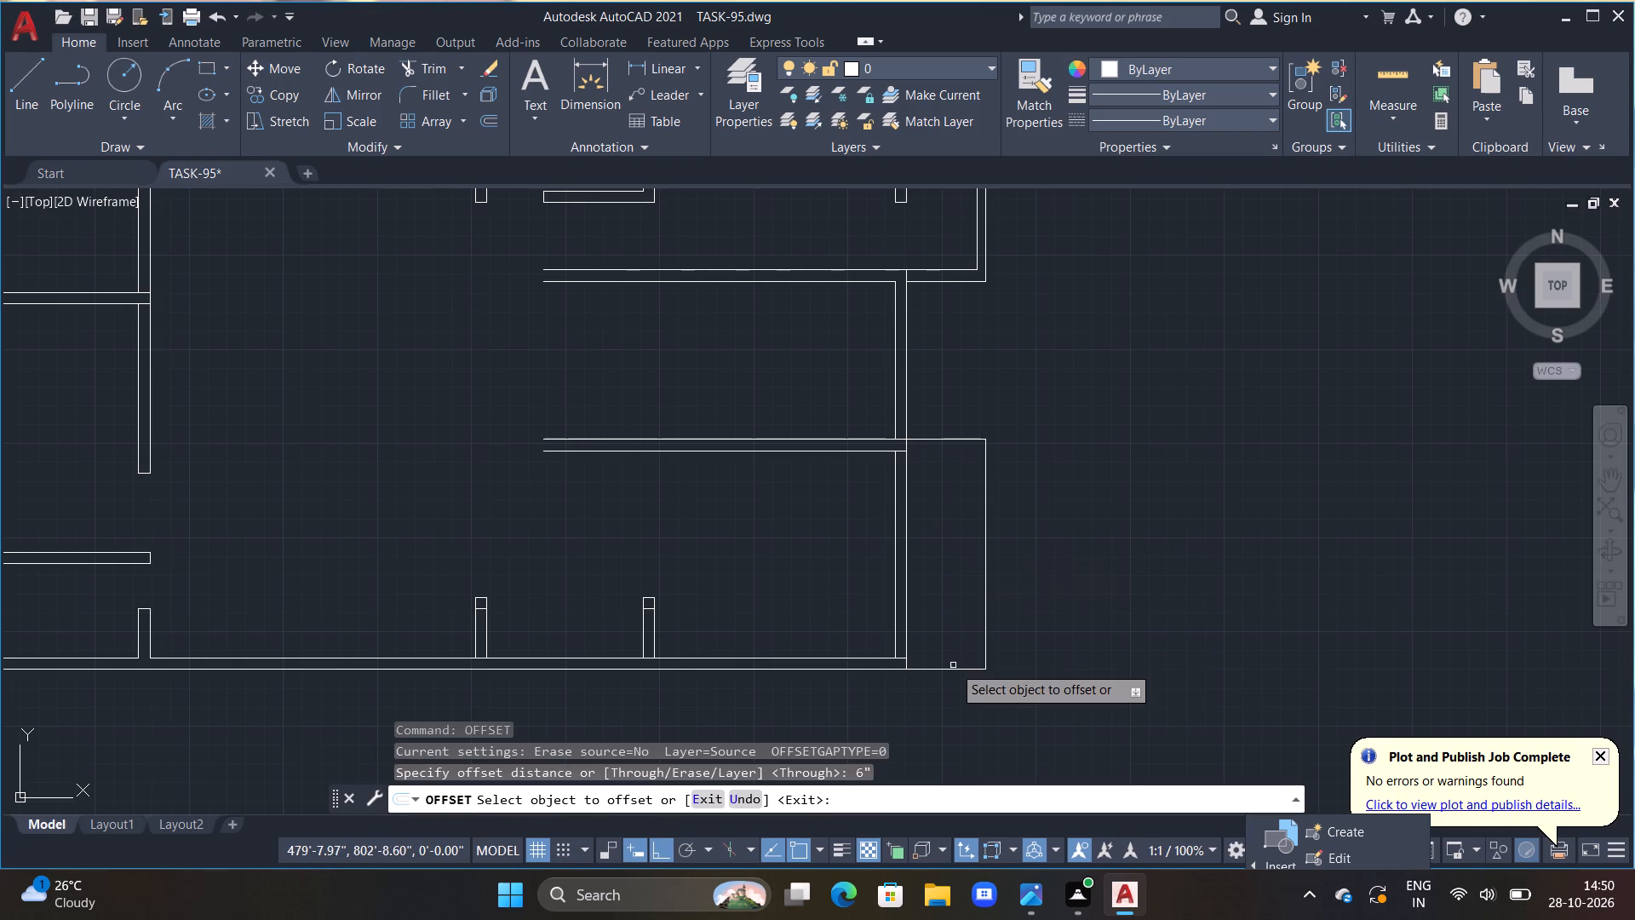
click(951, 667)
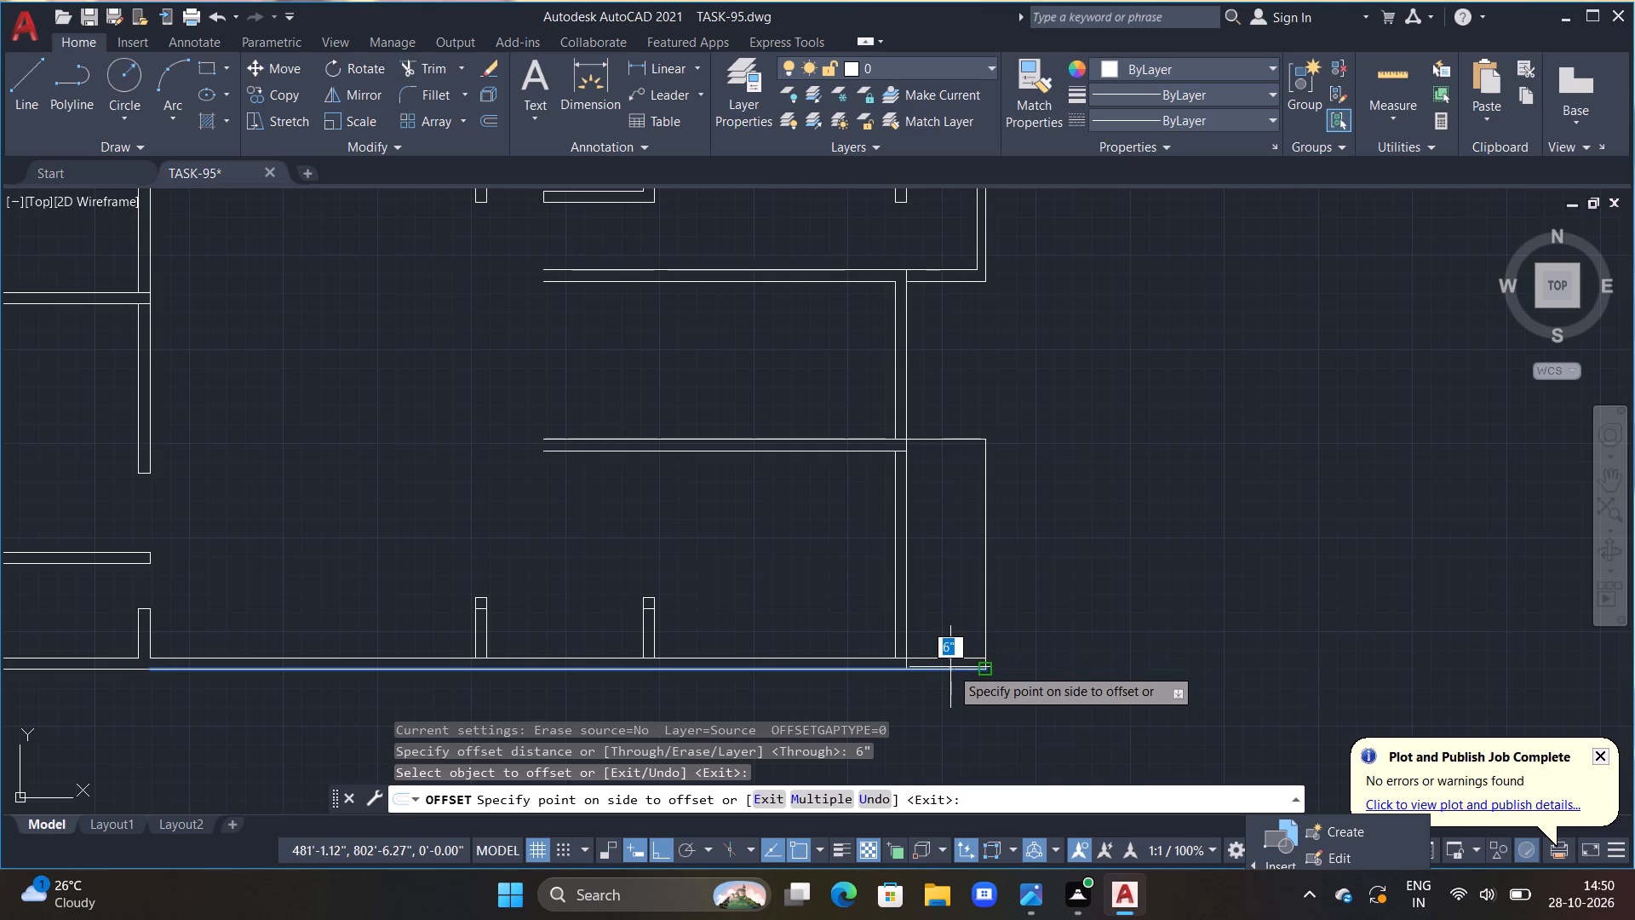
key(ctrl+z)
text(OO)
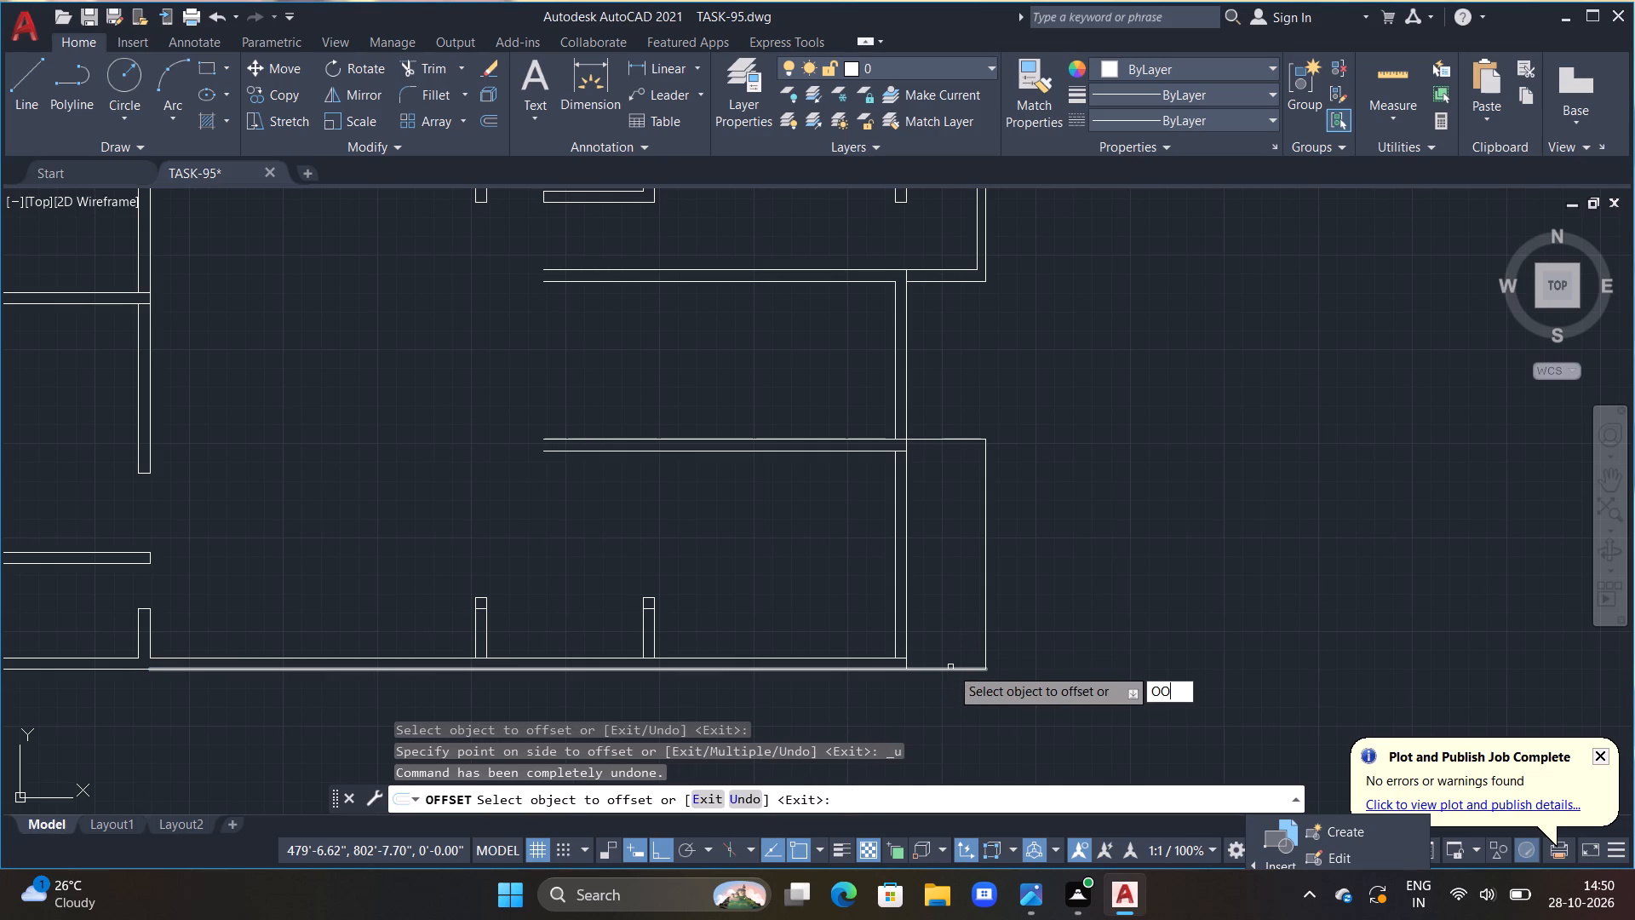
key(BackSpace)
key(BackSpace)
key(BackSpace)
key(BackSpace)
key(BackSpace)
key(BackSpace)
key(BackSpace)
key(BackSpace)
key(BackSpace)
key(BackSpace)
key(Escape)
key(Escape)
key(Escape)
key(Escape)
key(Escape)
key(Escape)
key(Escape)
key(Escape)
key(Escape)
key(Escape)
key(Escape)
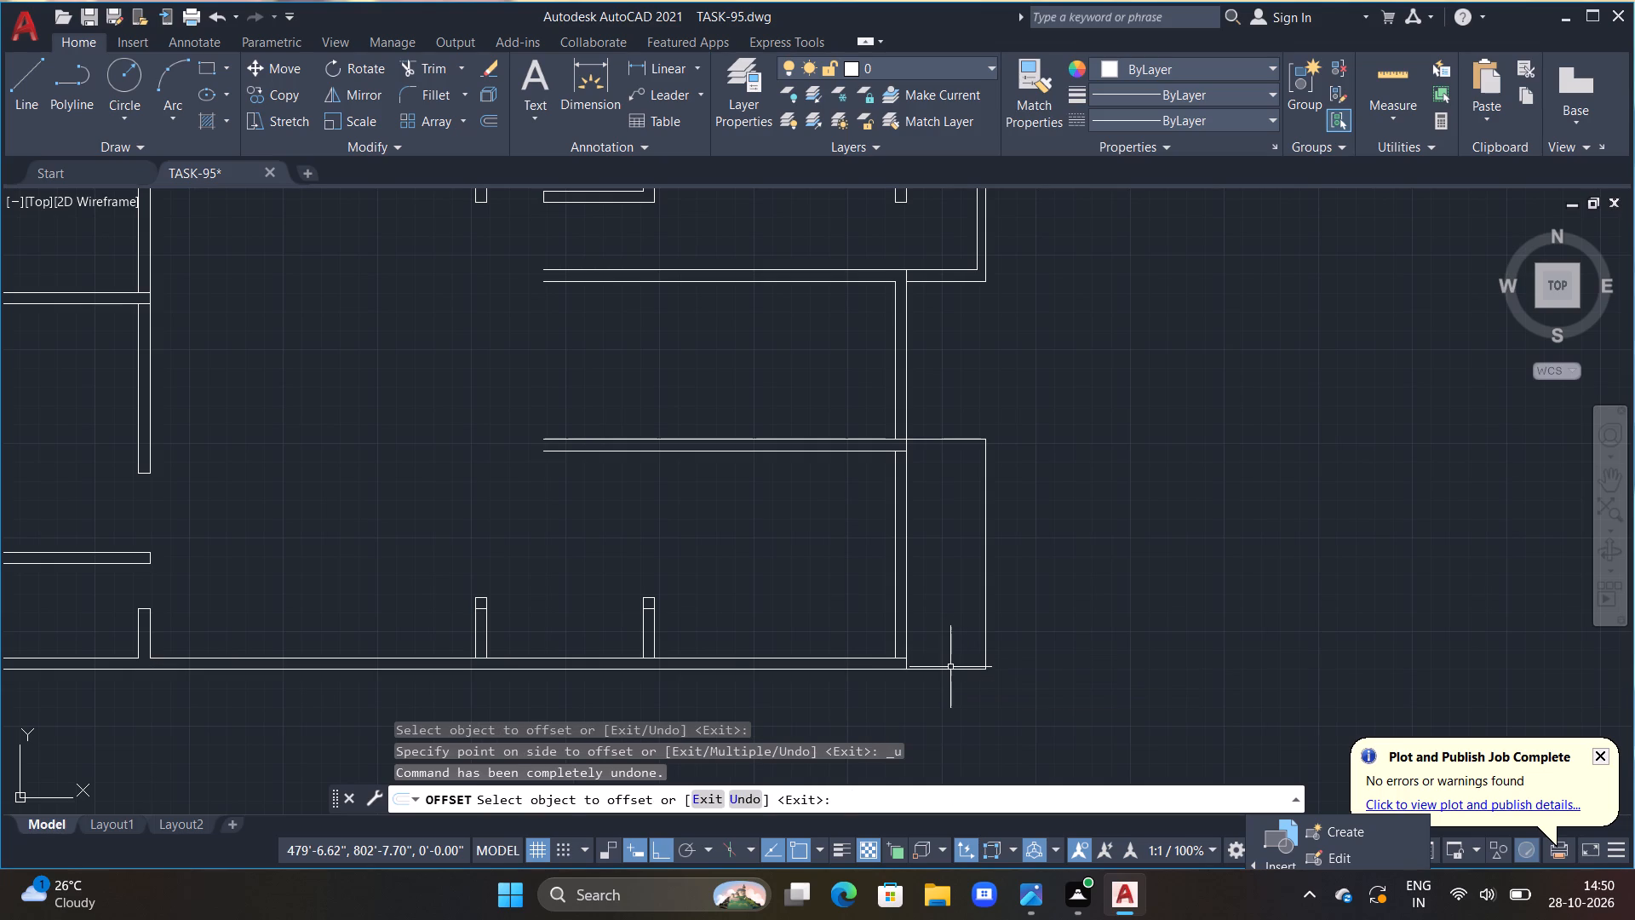
Offset the lower bay's upper, outer side and bottom boundary lines 4.5" inward.
text(OFF 4.5")
key(Return)
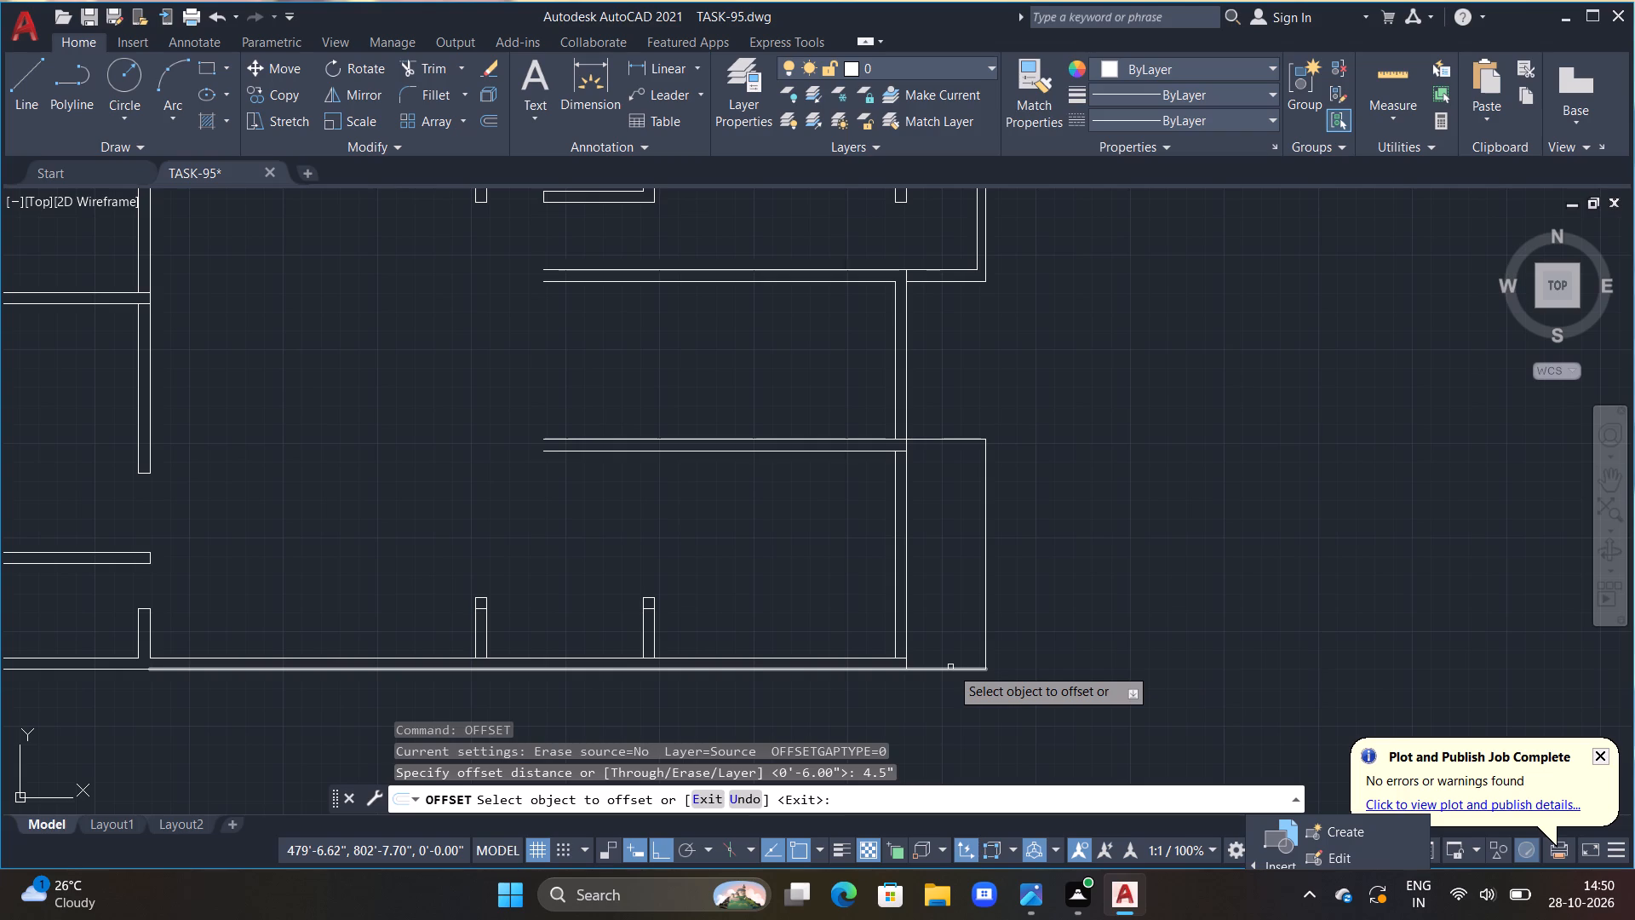
click(937, 437)
click(940, 468)
double_click(983, 509)
double_click(968, 509)
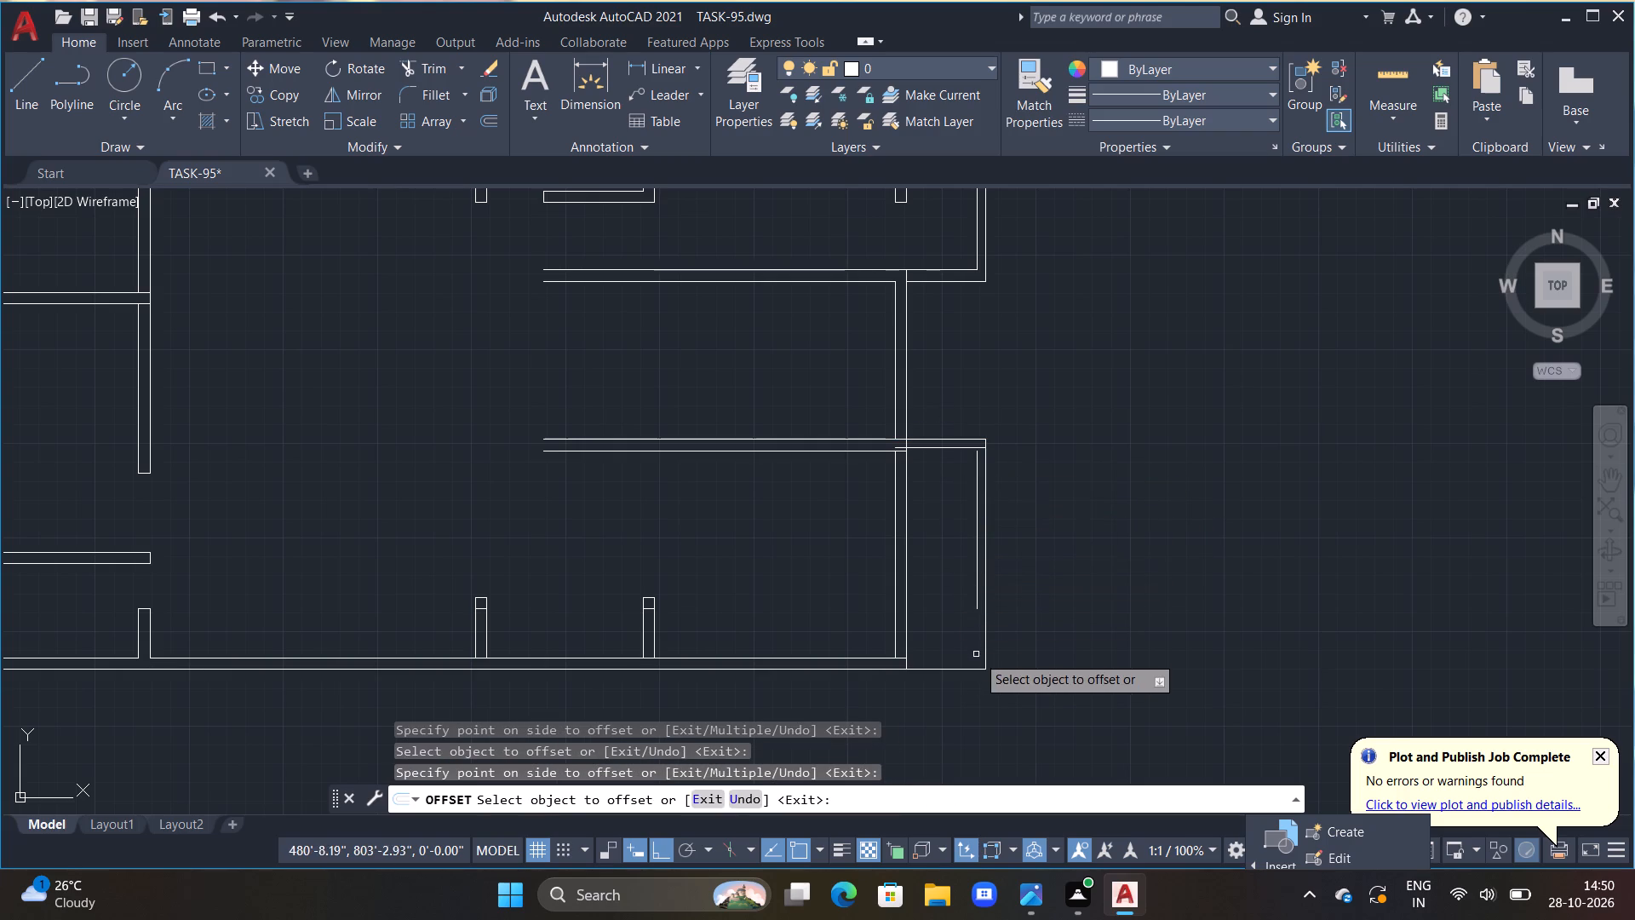
double_click(985, 654)
click(965, 646)
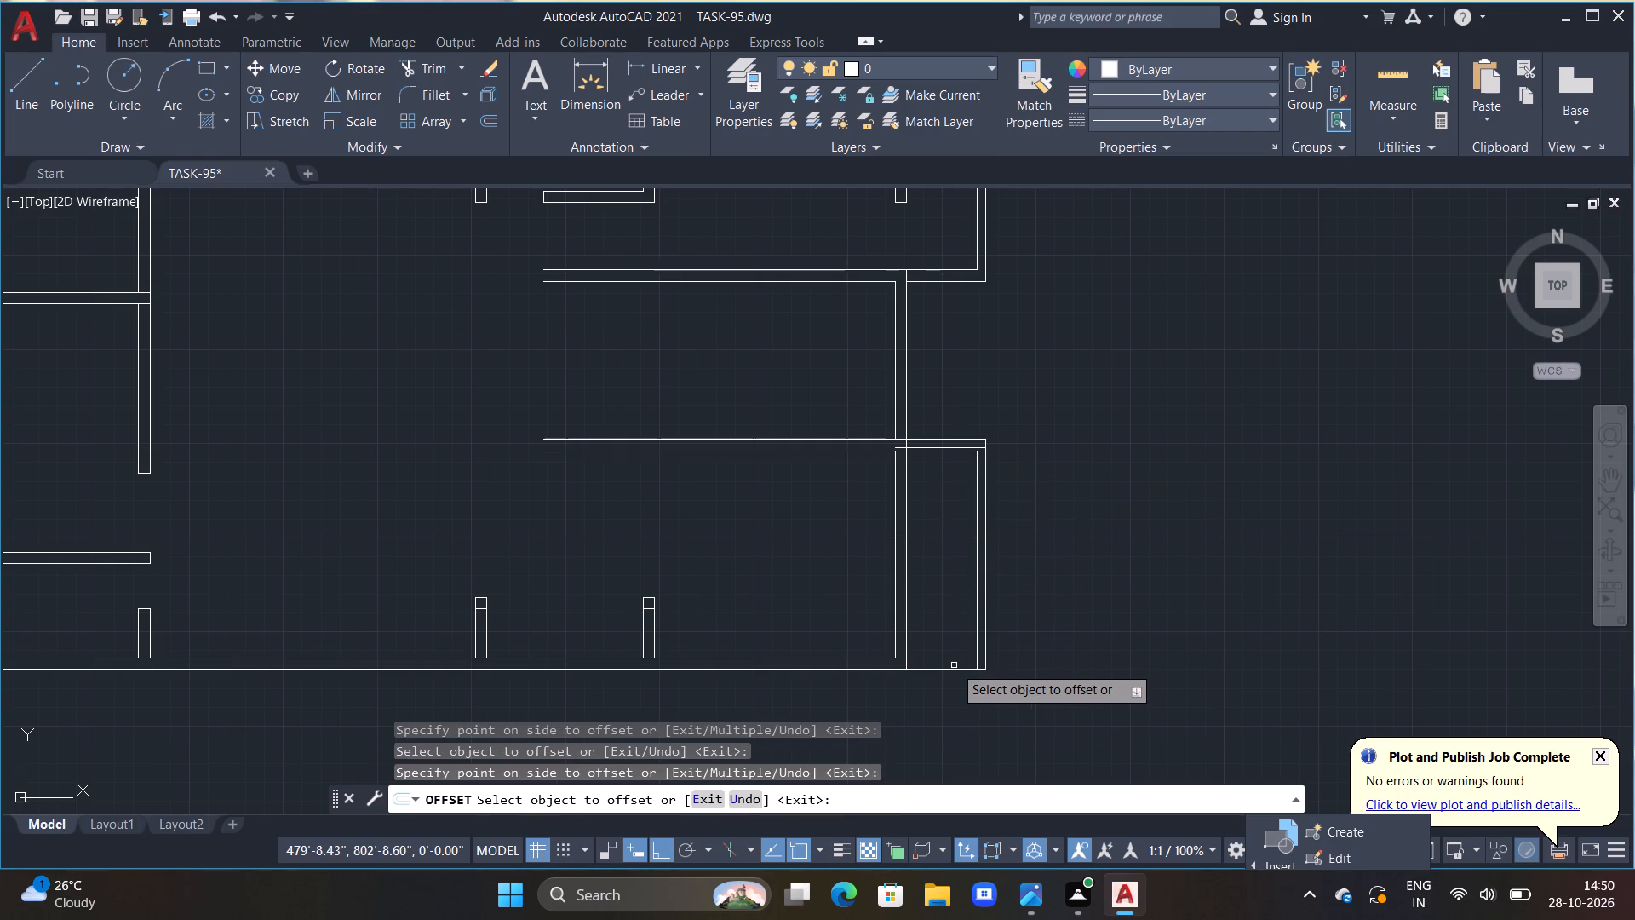
click(952, 670)
click(947, 640)
key(Escape)
key(Escape)
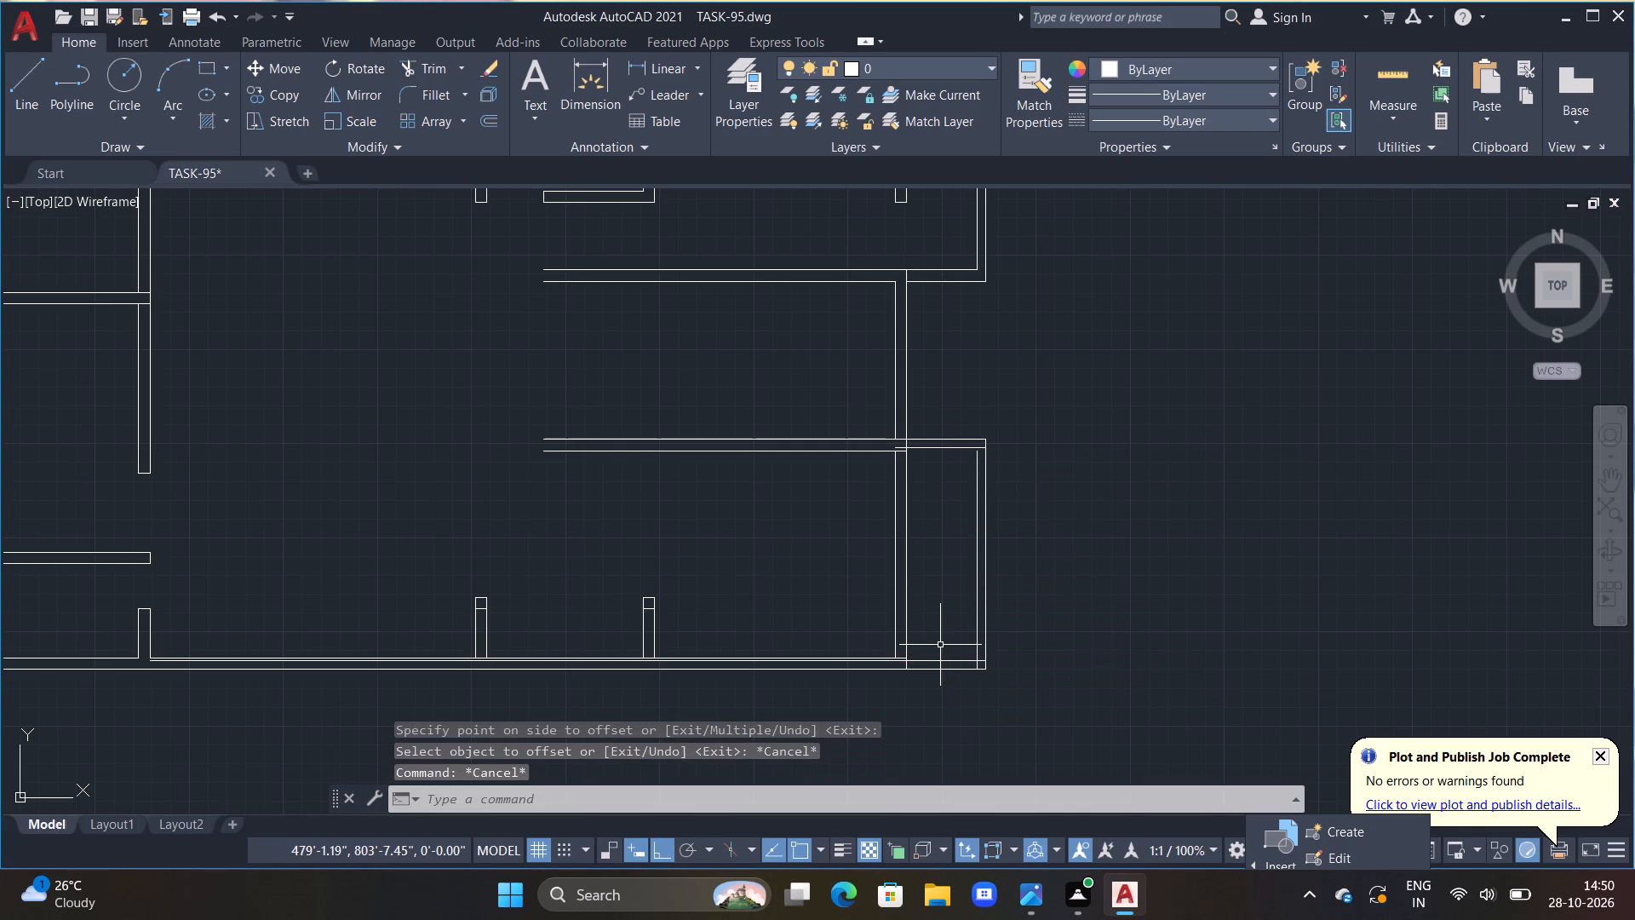
Trim the bottom offset line back to the lower bay, and clean up its lower inner corner and the room wall junction.
text(TR)
key(space)
scroll(878, 675, up, 3)
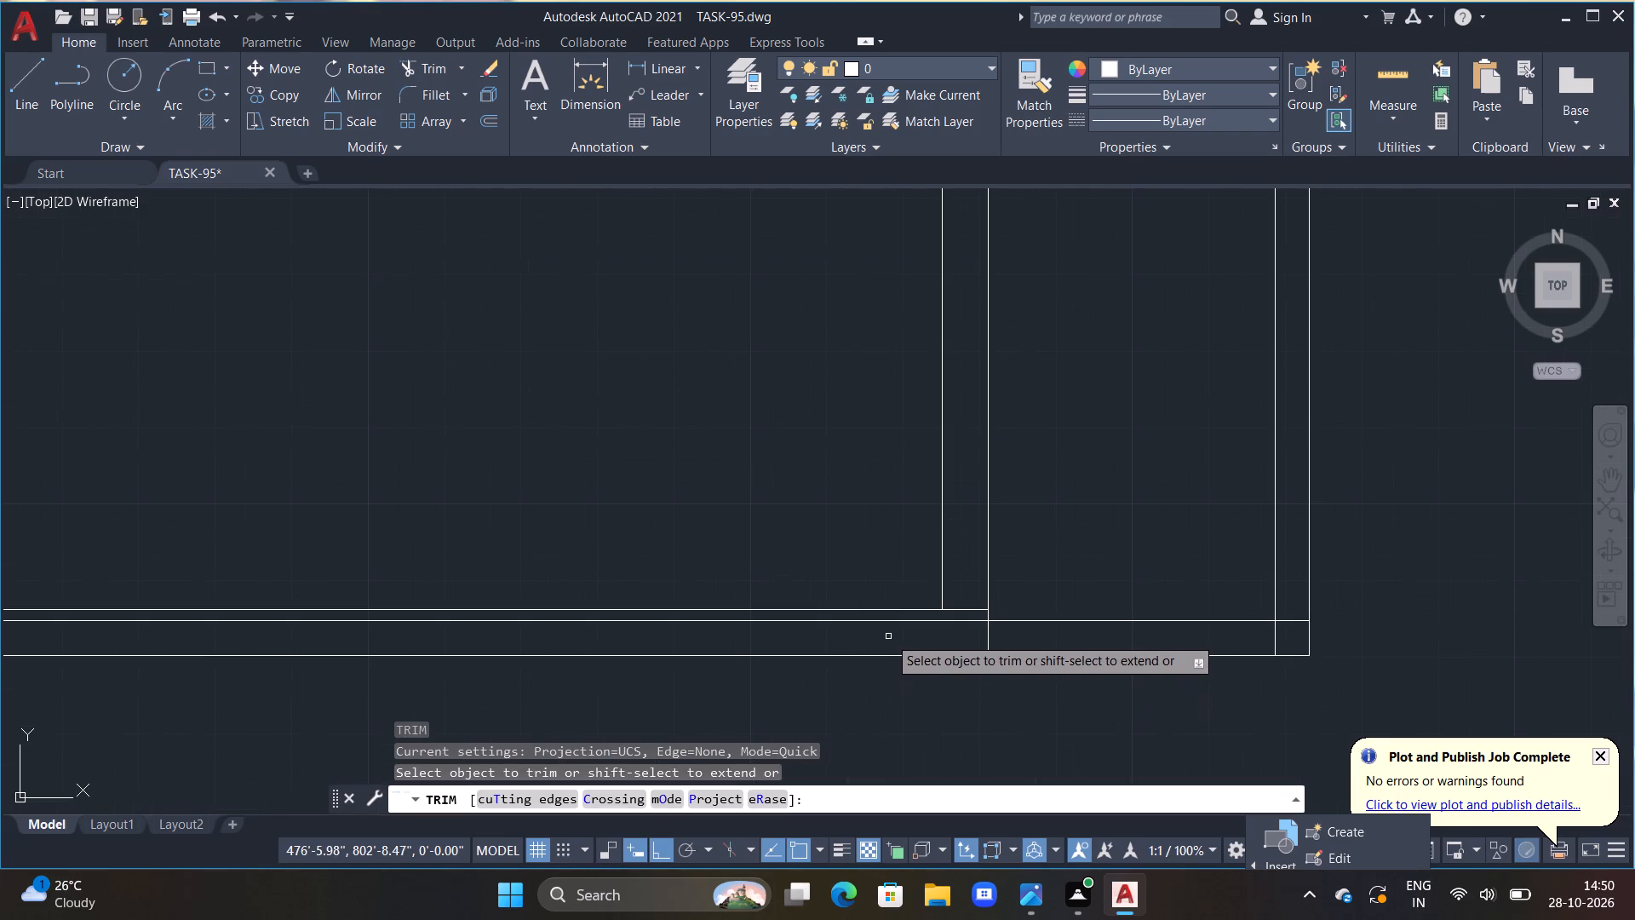
click(887, 620)
scroll(946, 683, down, 1)
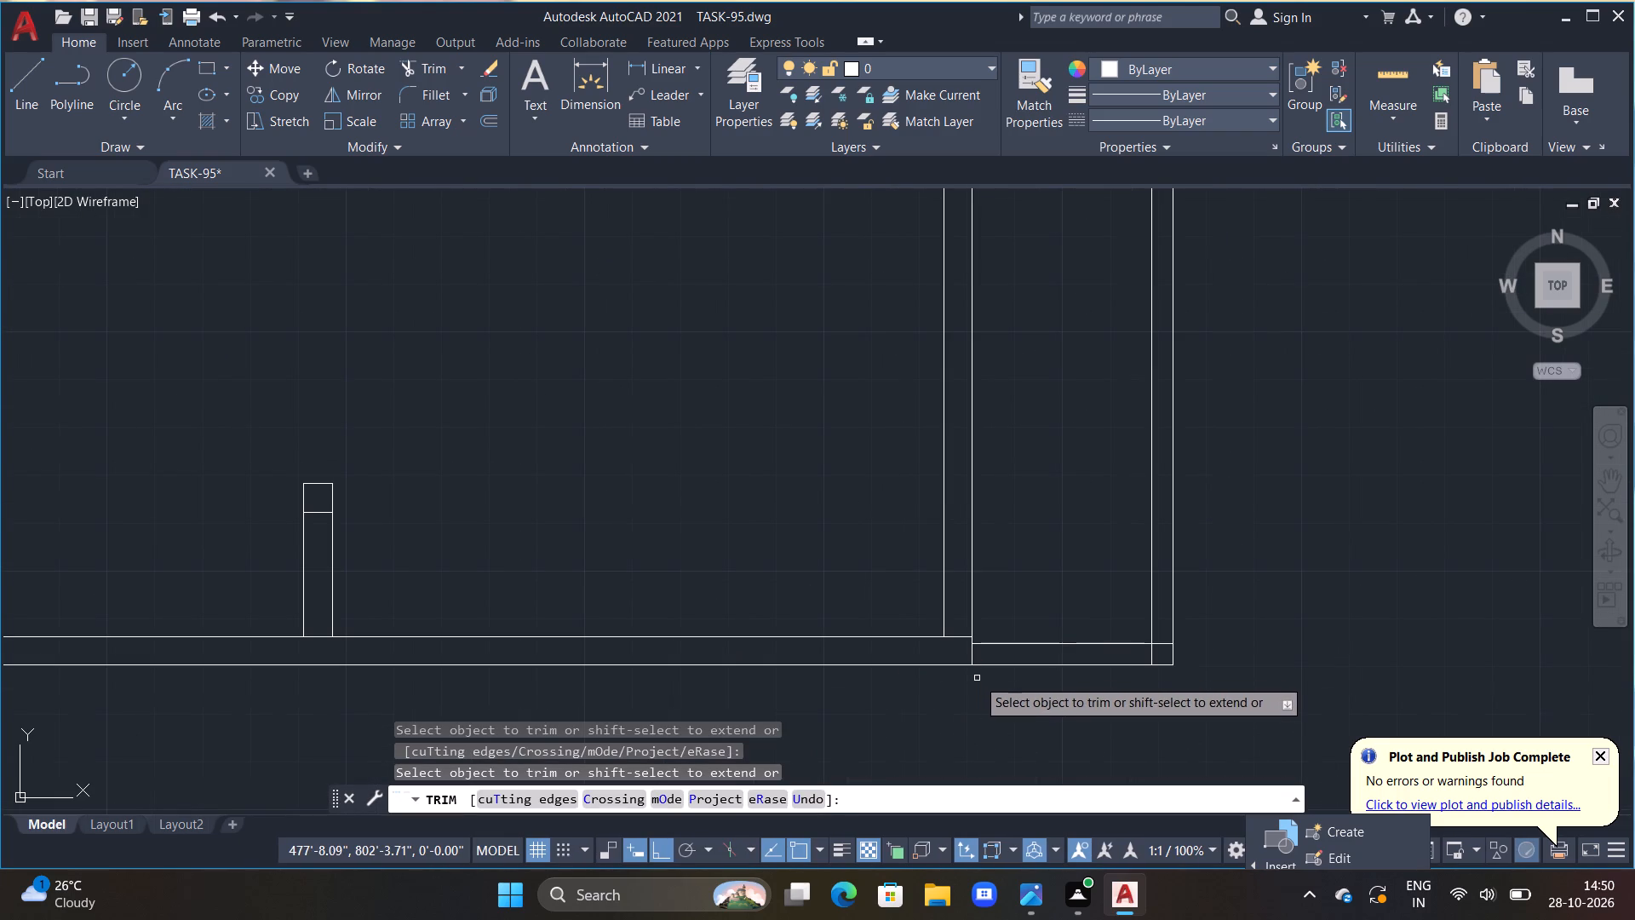
click(1165, 642)
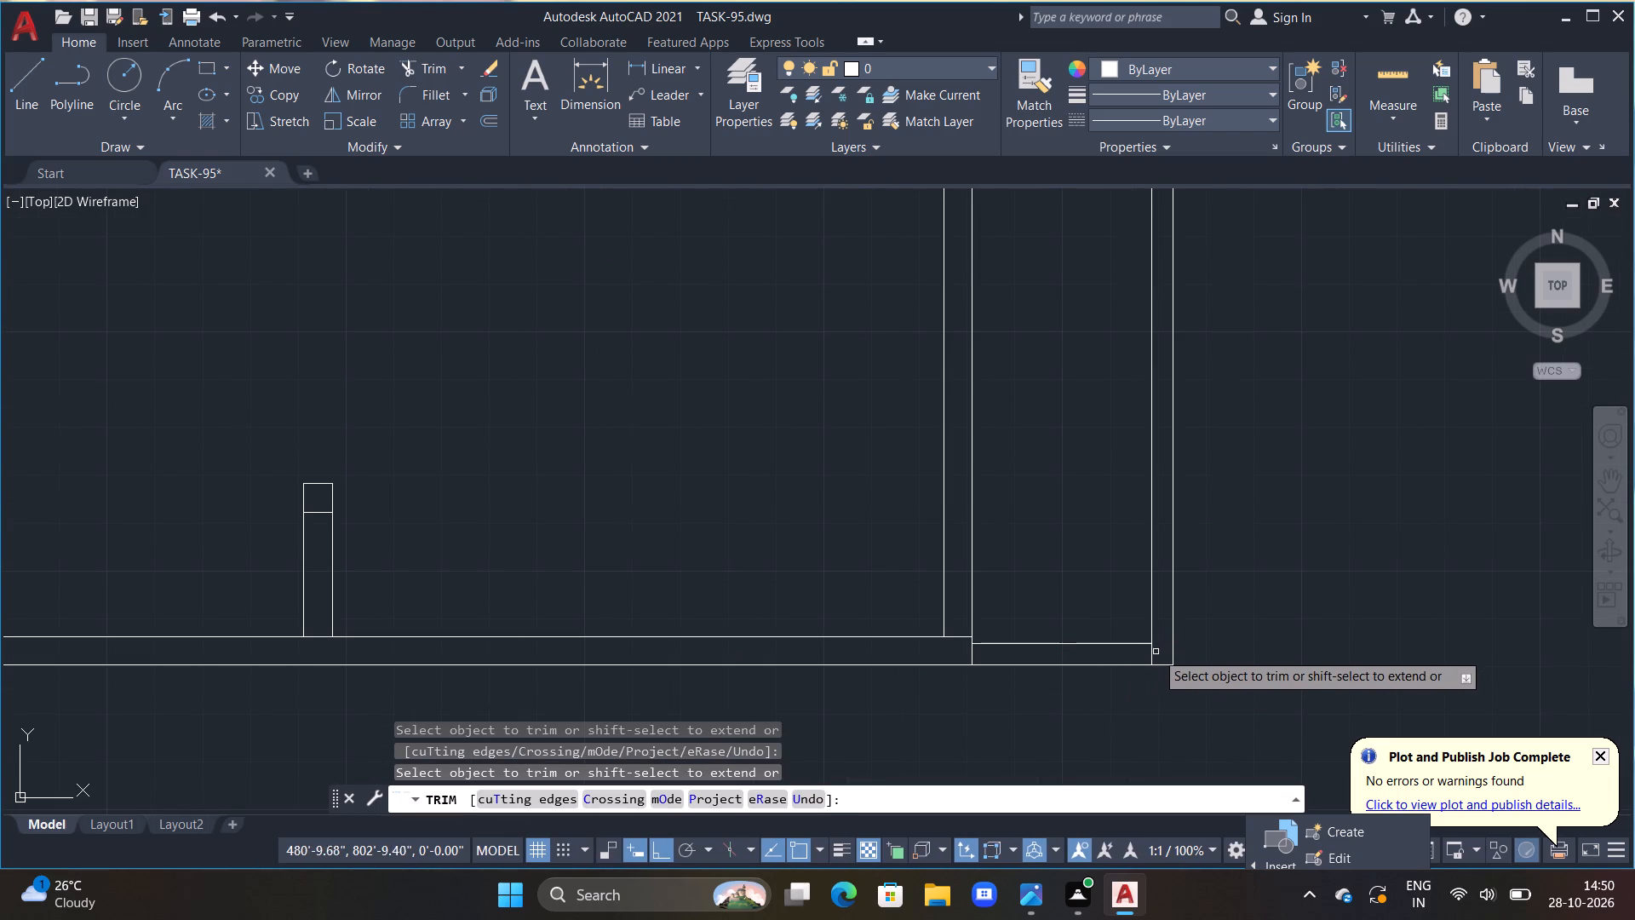
click(1150, 654)
middle_drag(1079, 520, 1079, 535)
scroll(1079, 537, down, 1)
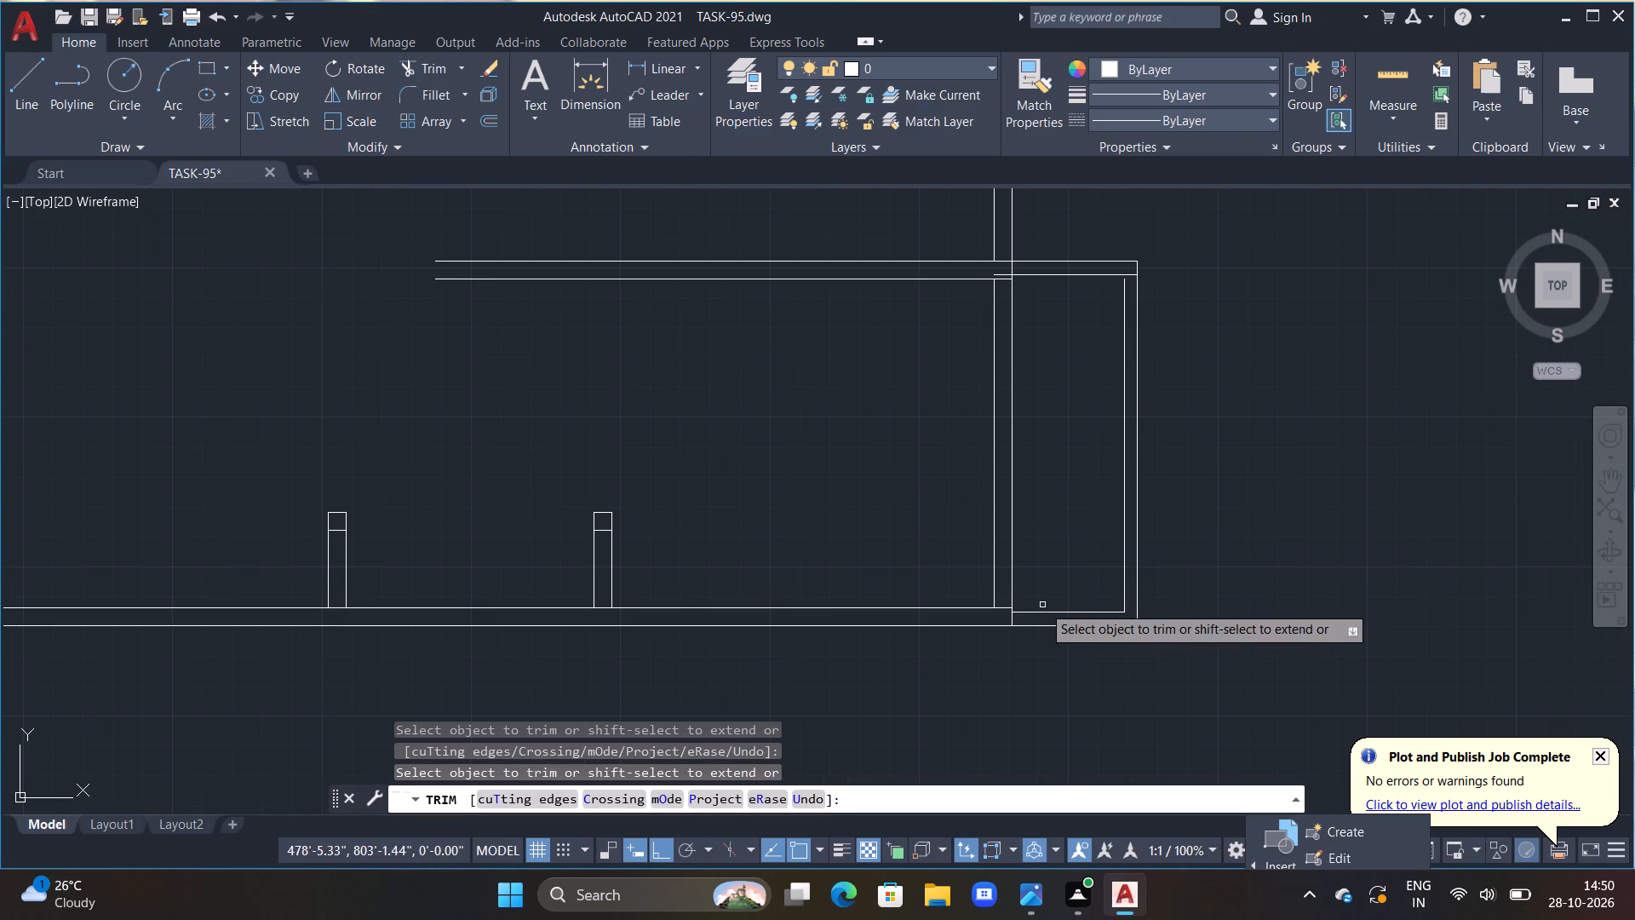
drag(1003, 610, 1008, 632)
Trim the stub of the bay's upper offset line that runs inside the room's vertical wall.
middle_drag(1053, 442, 1053, 445)
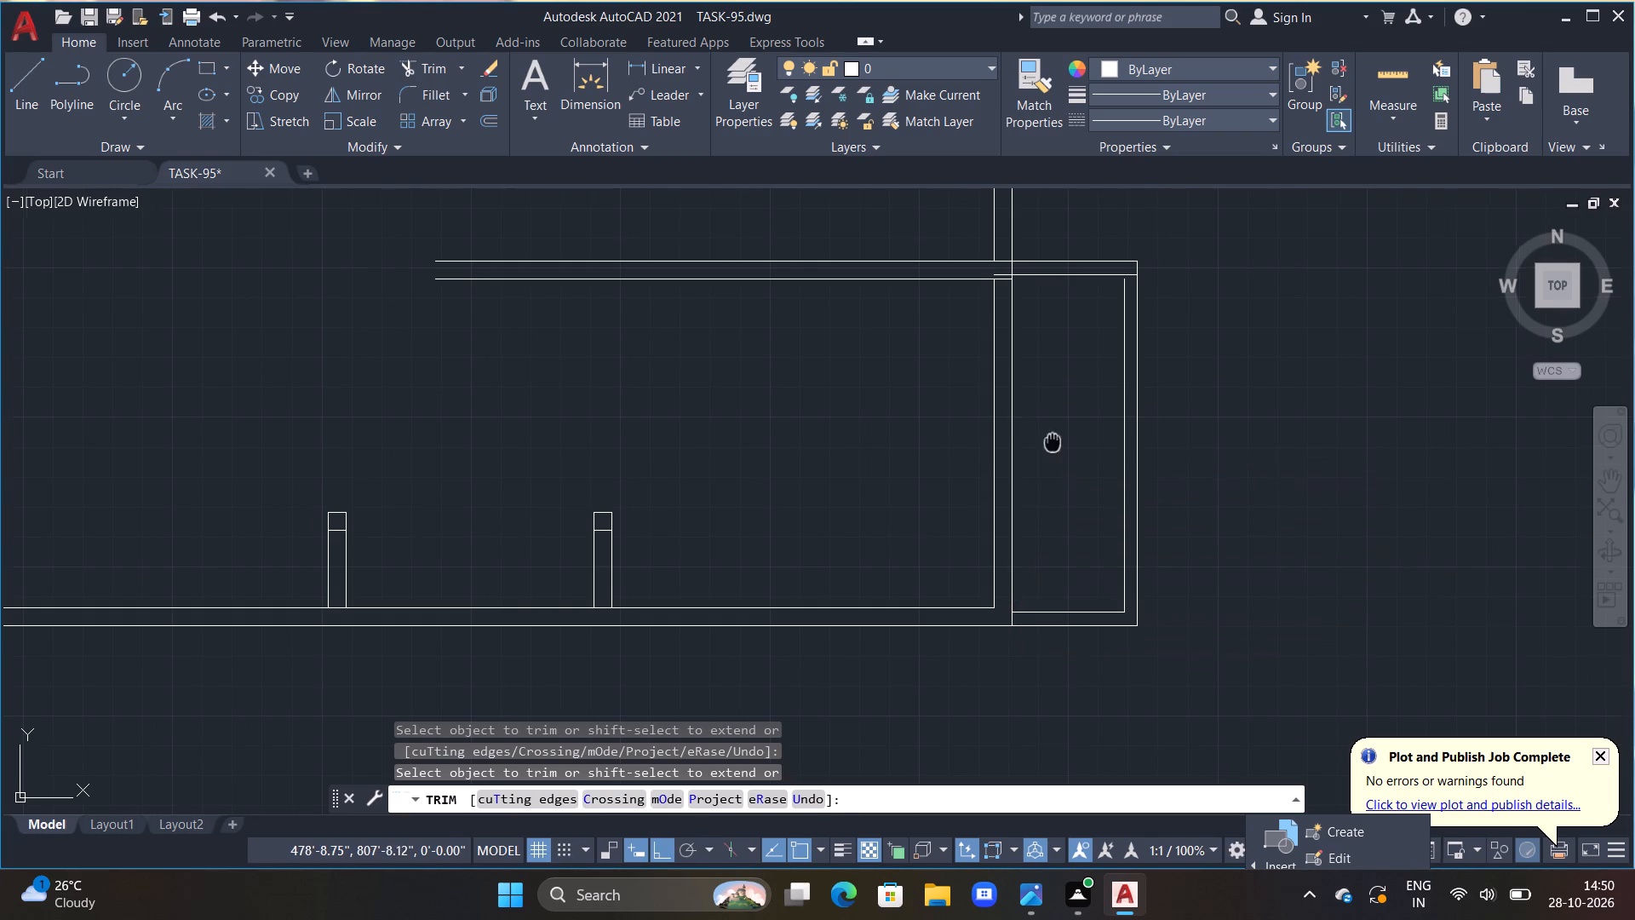
middle_drag(1053, 445, 1055, 549)
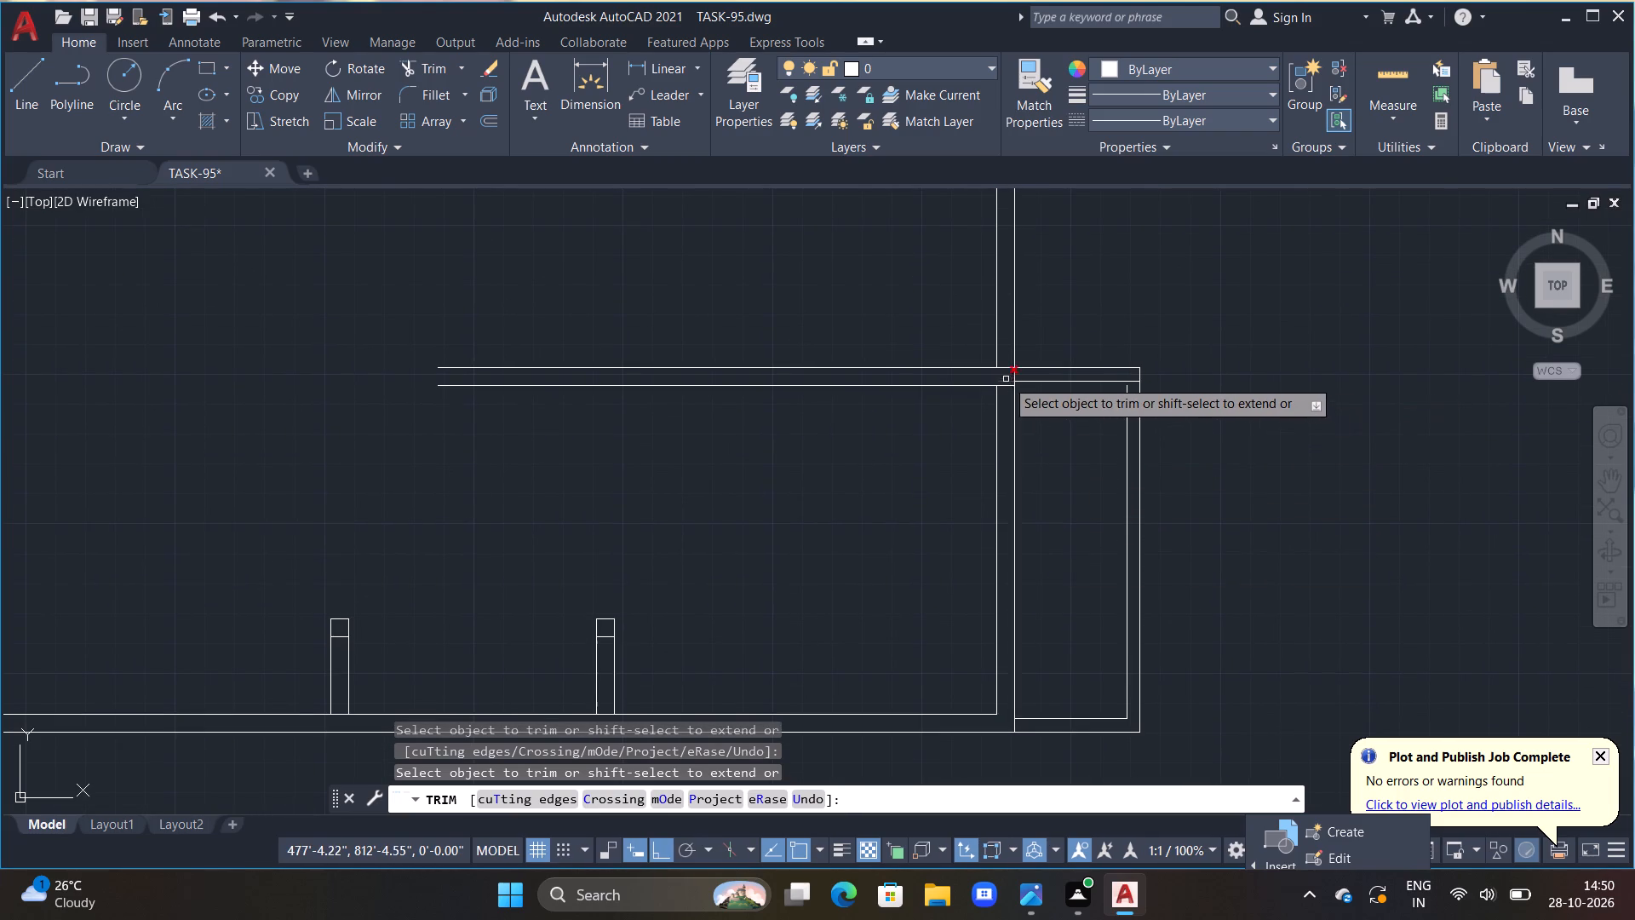
scroll(1006, 379, up, 2)
click(1005, 382)
key(Escape)
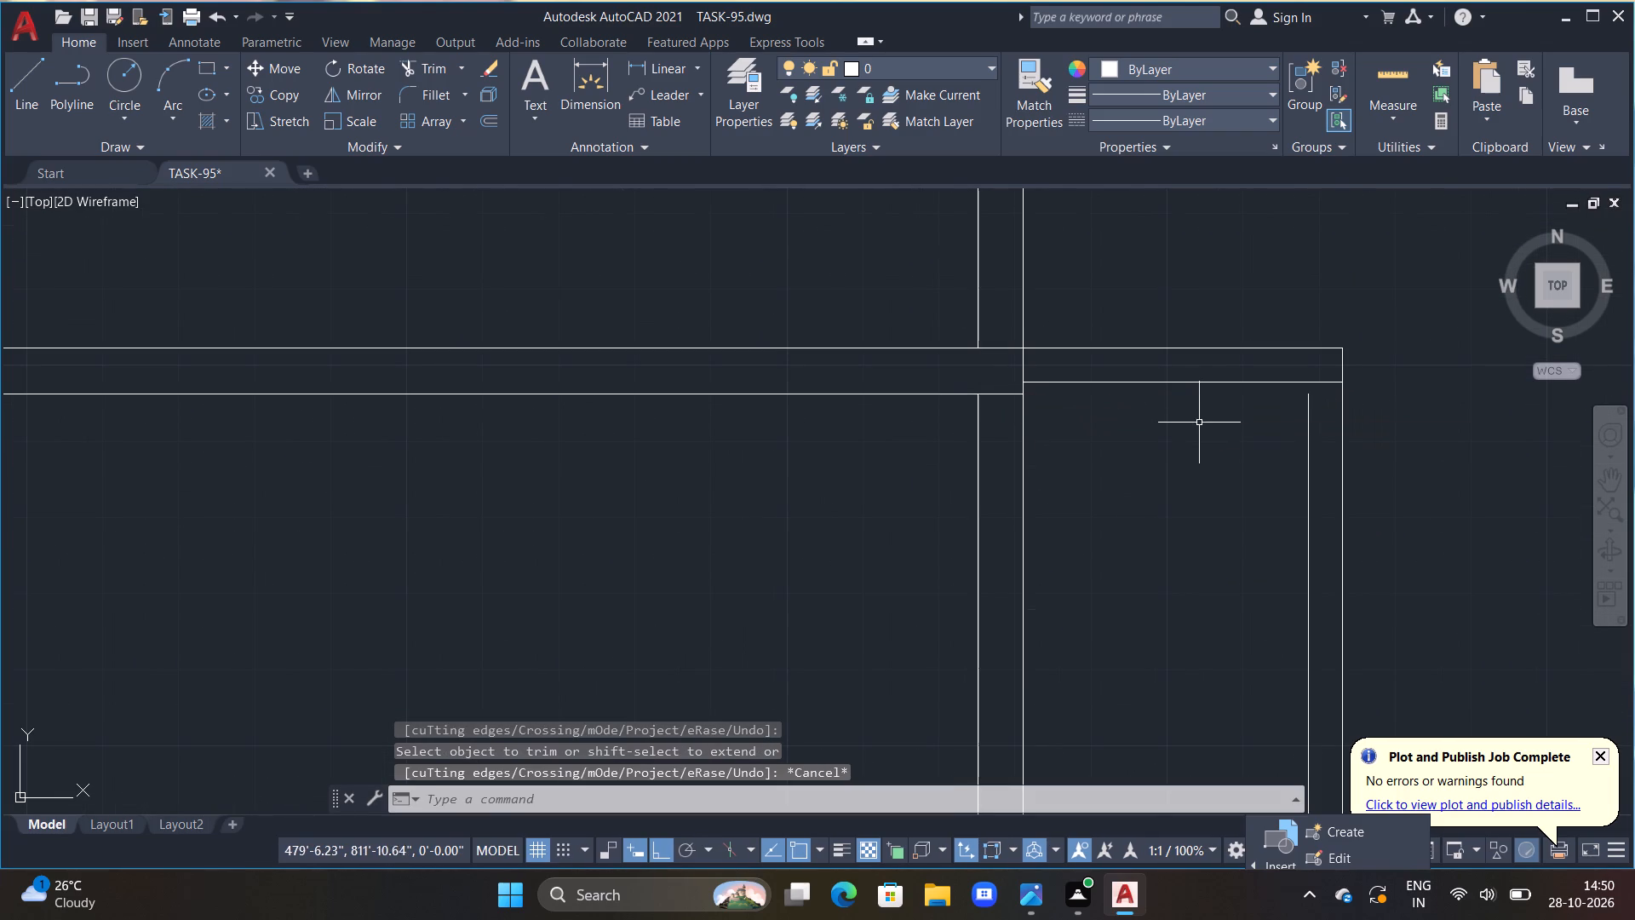
Close the lower bay's upper inner corner by extending the inner side line up and trimming the overrunning horizontal line.
text(EX)
key(space)
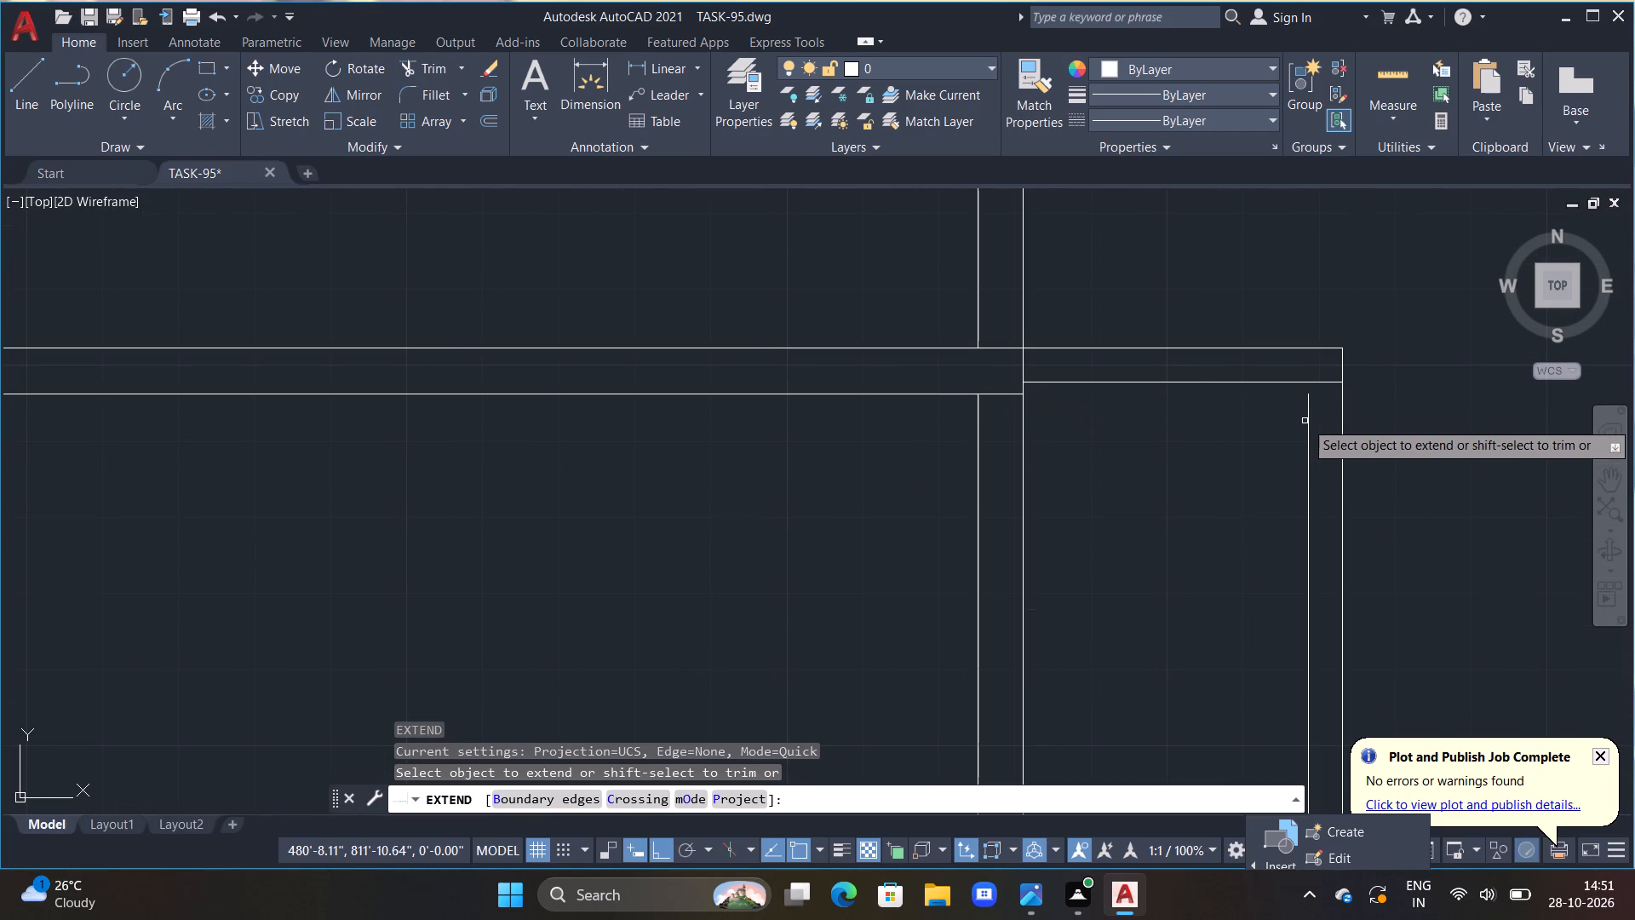
click(1306, 402)
key(Escape)
text(TR)
key(space)
click(1320, 386)
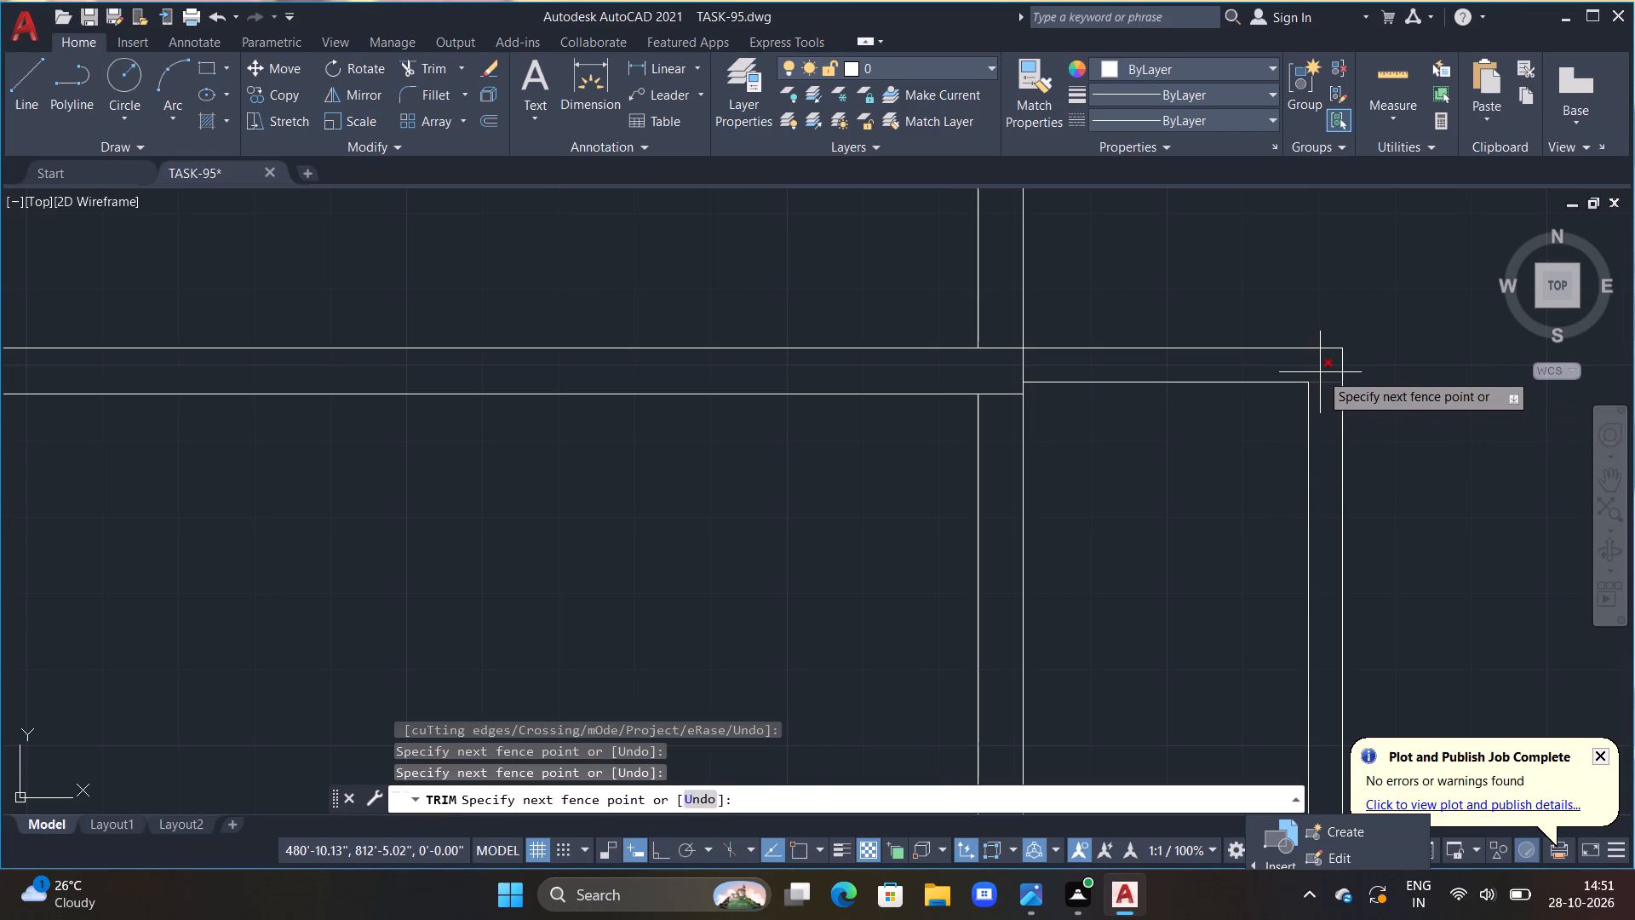
click(1320, 371)
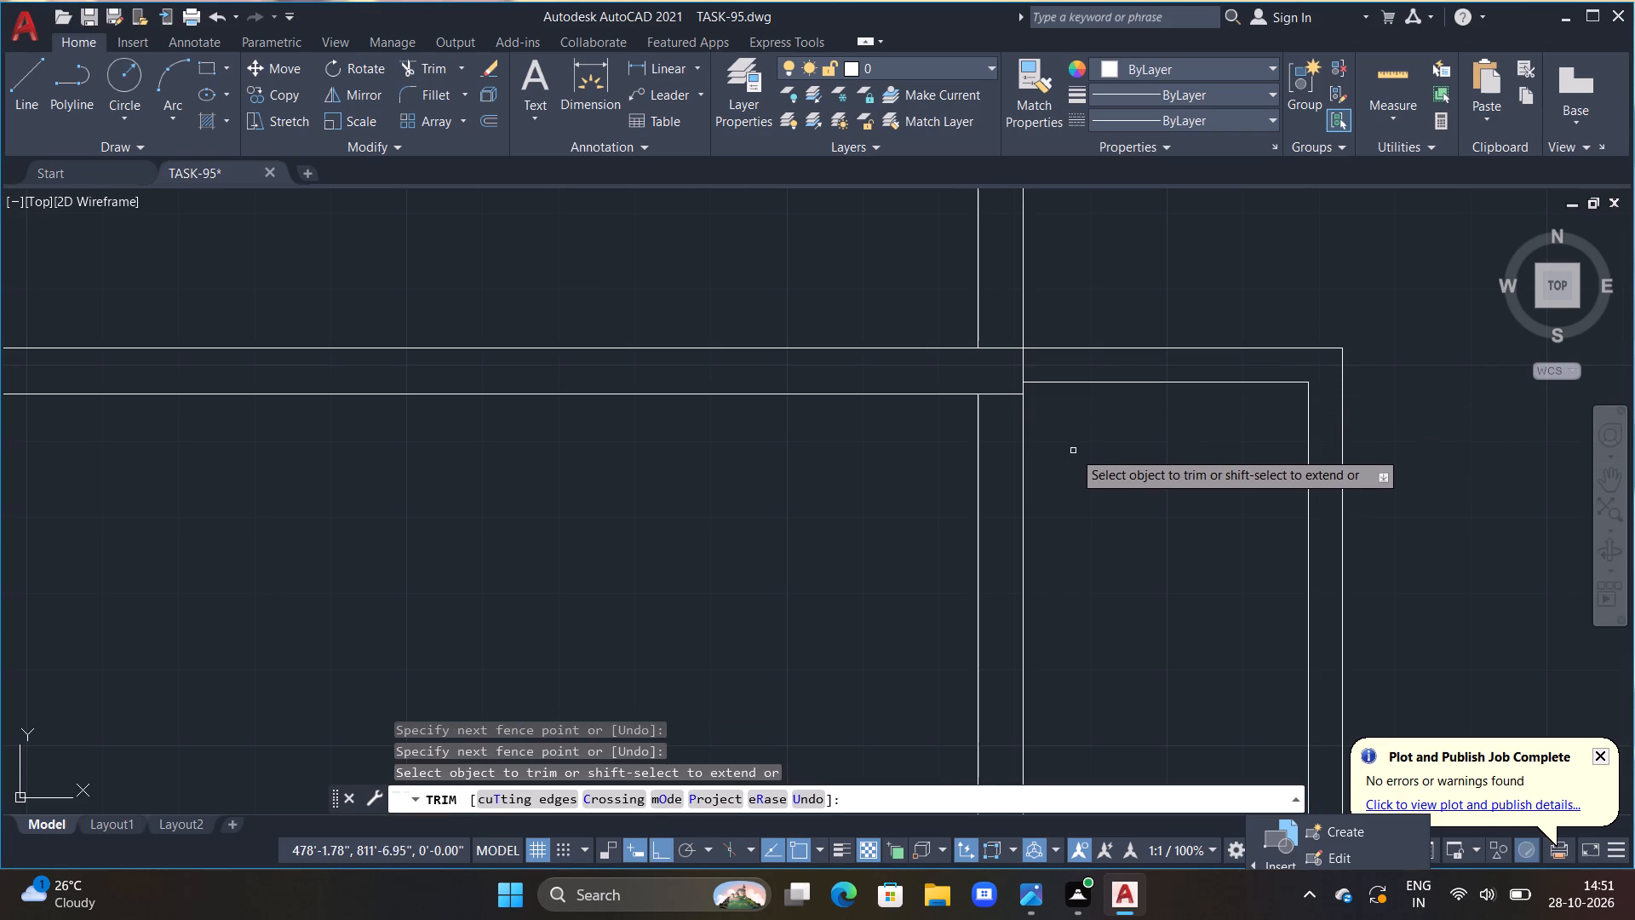
Trim the horizontal wall's upper line where it crosses the vertical wall above the lower bay.
scroll(1018, 469, down, 1)
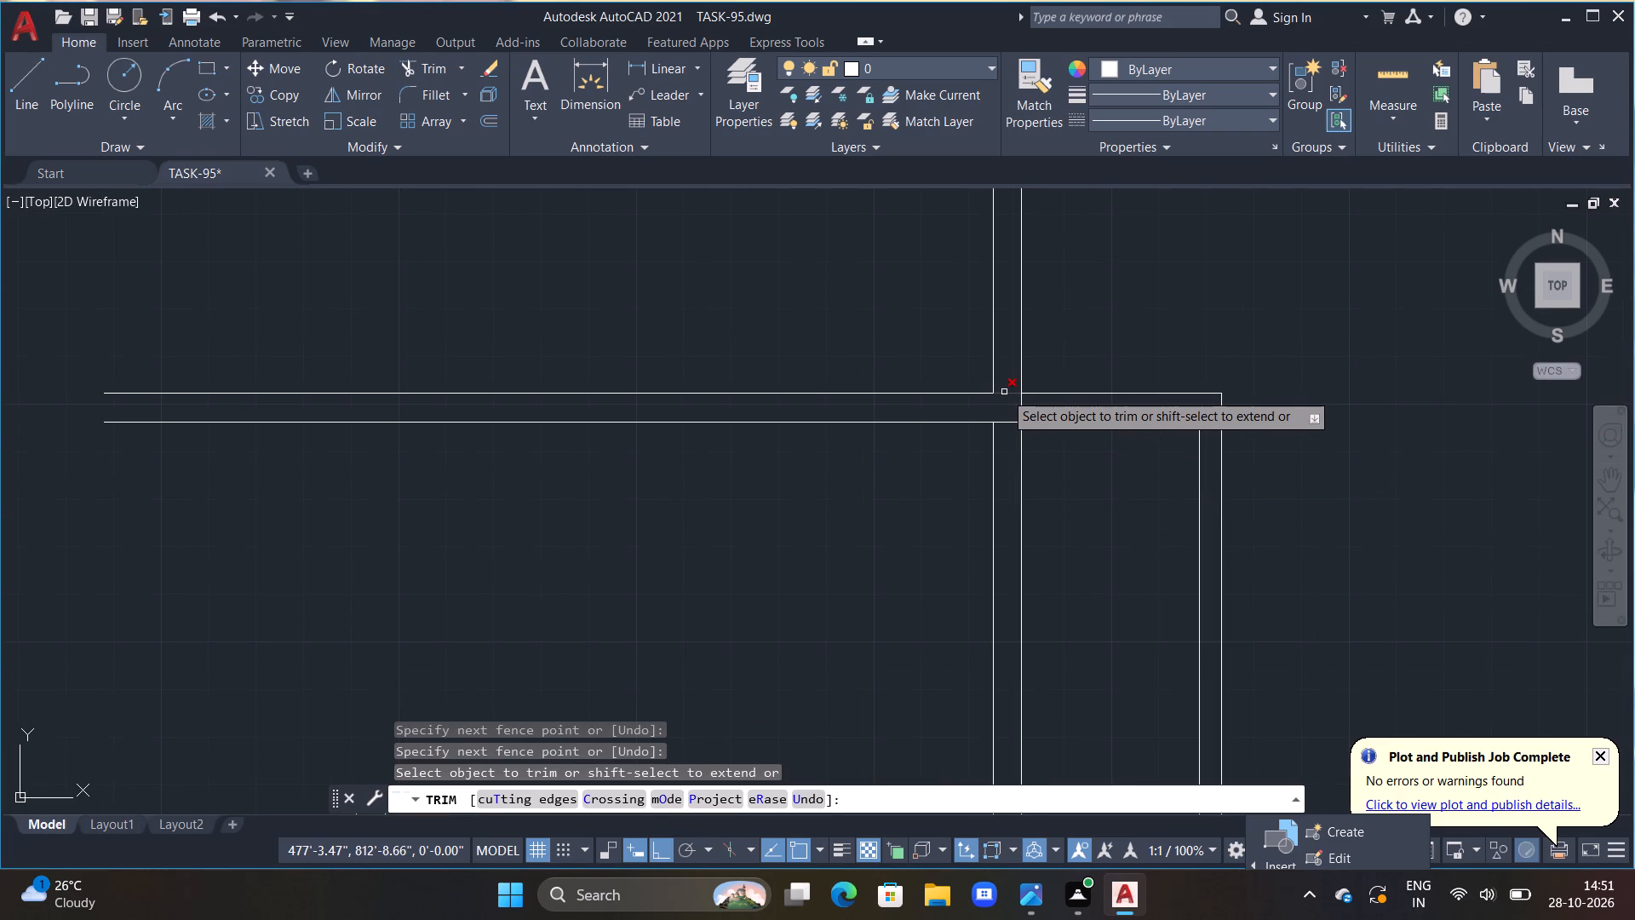
click(1004, 392)
scroll(1072, 445, down, 2)
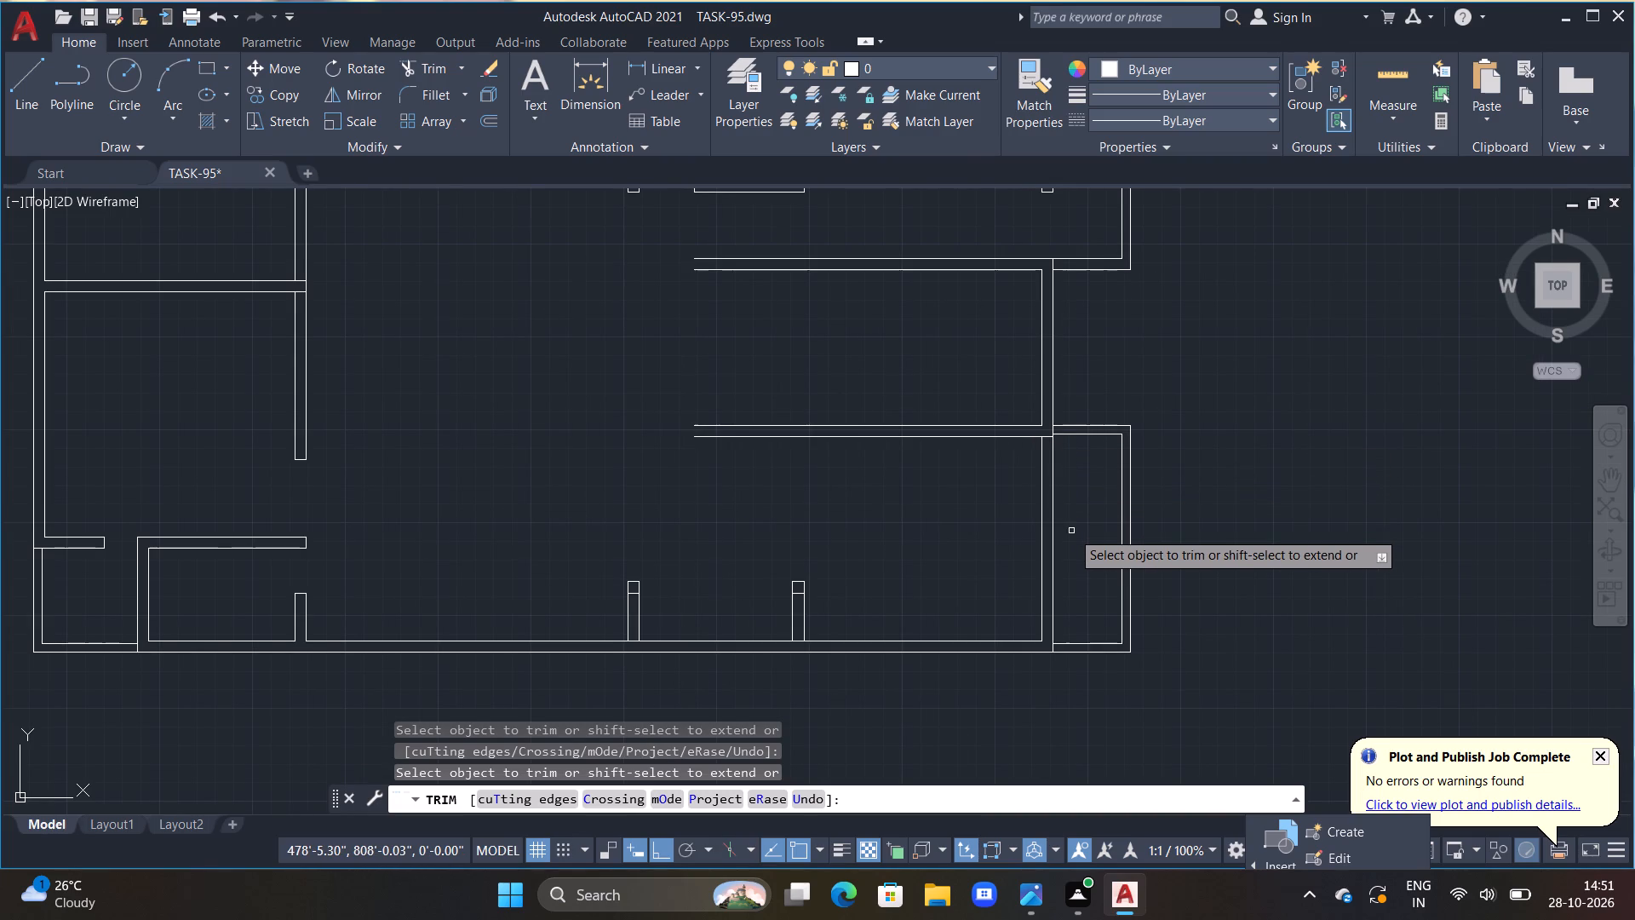
middle_drag(1074, 528, 1082, 527)
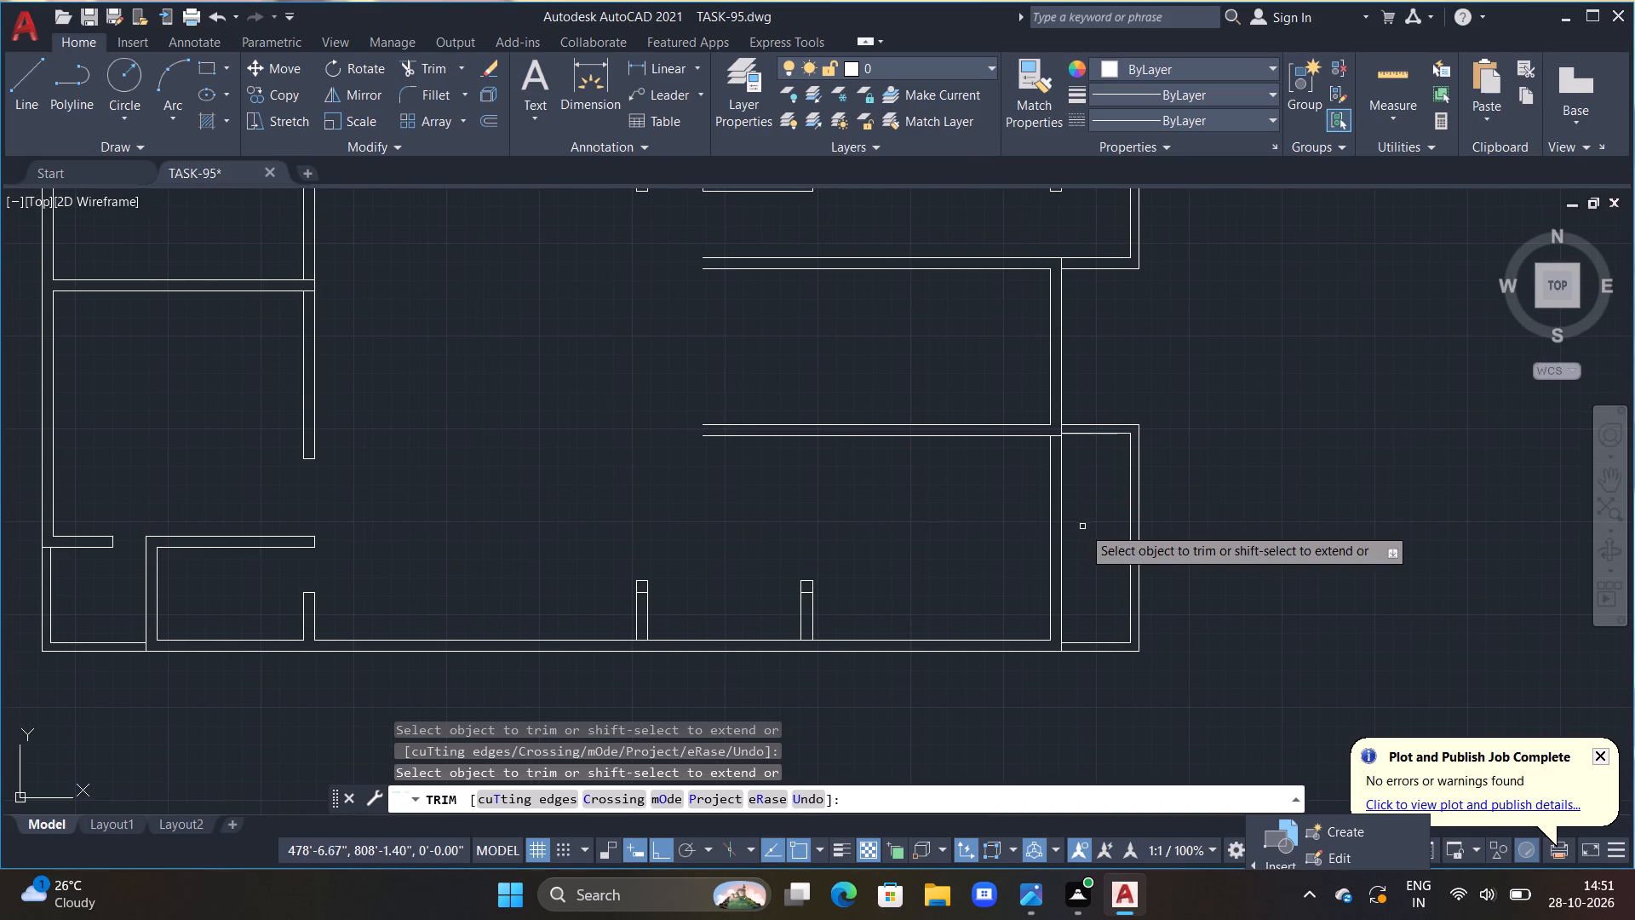
key(Escape)
scroll(1076, 517, down, 1)
middle_drag(1078, 423, 1098, 509)
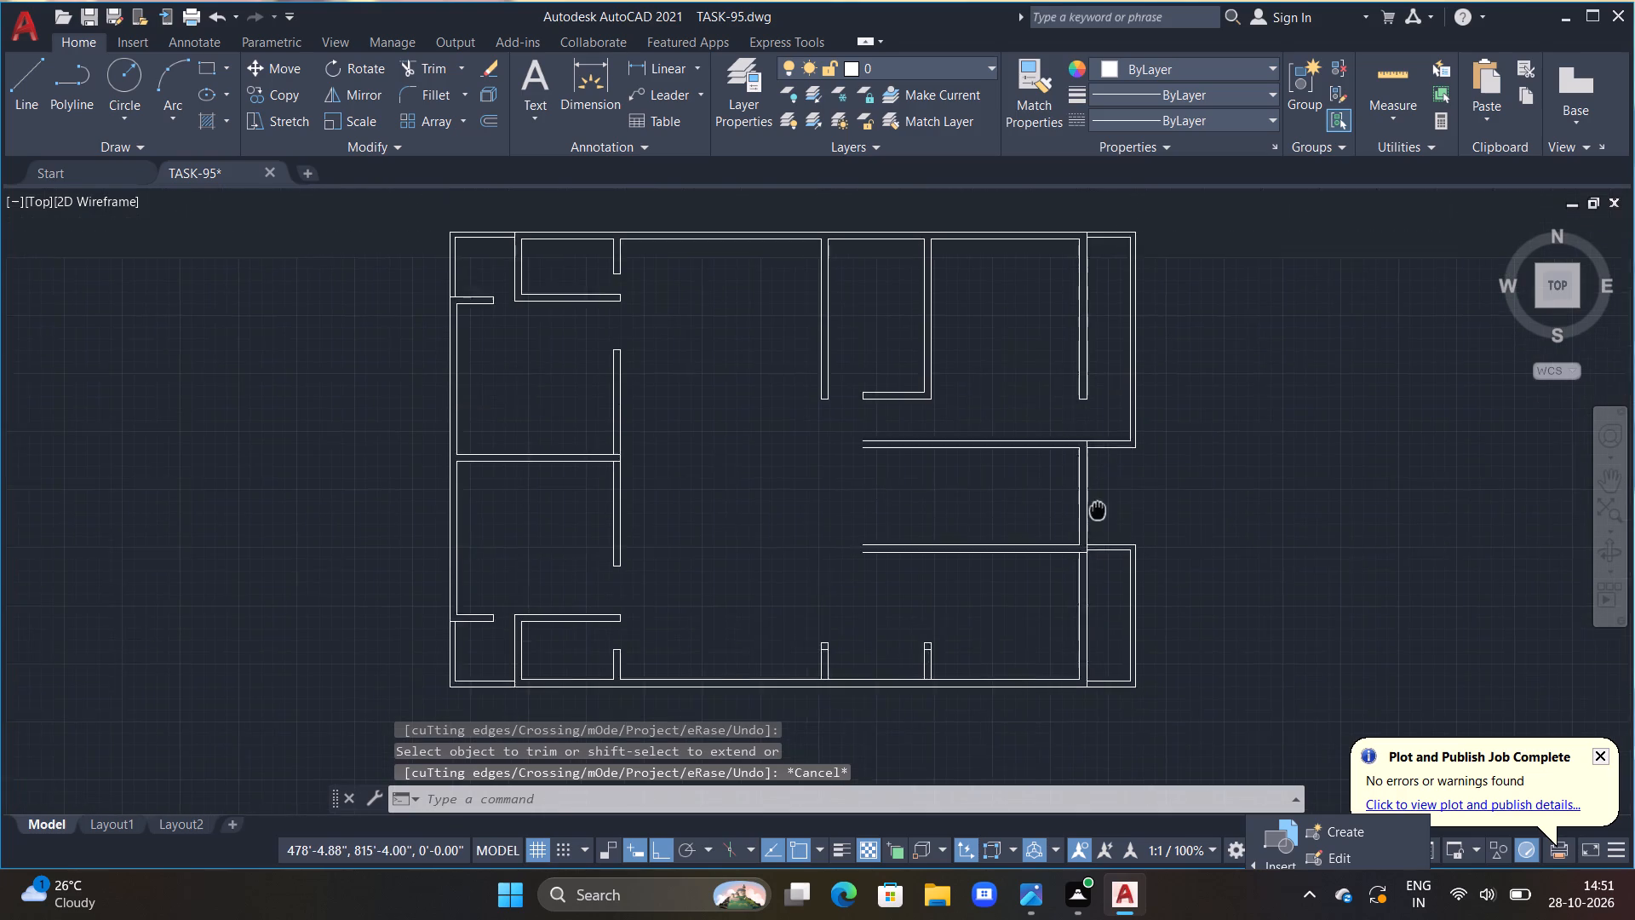
Offset the middle room's top wall line upward and its bottom wall line downward by 3'6".
middle_drag(1098, 509, 1098, 508)
scroll(1098, 503, up, 1)
middle_drag(1100, 463, 1109, 531)
key(Escape)
key(Escape)
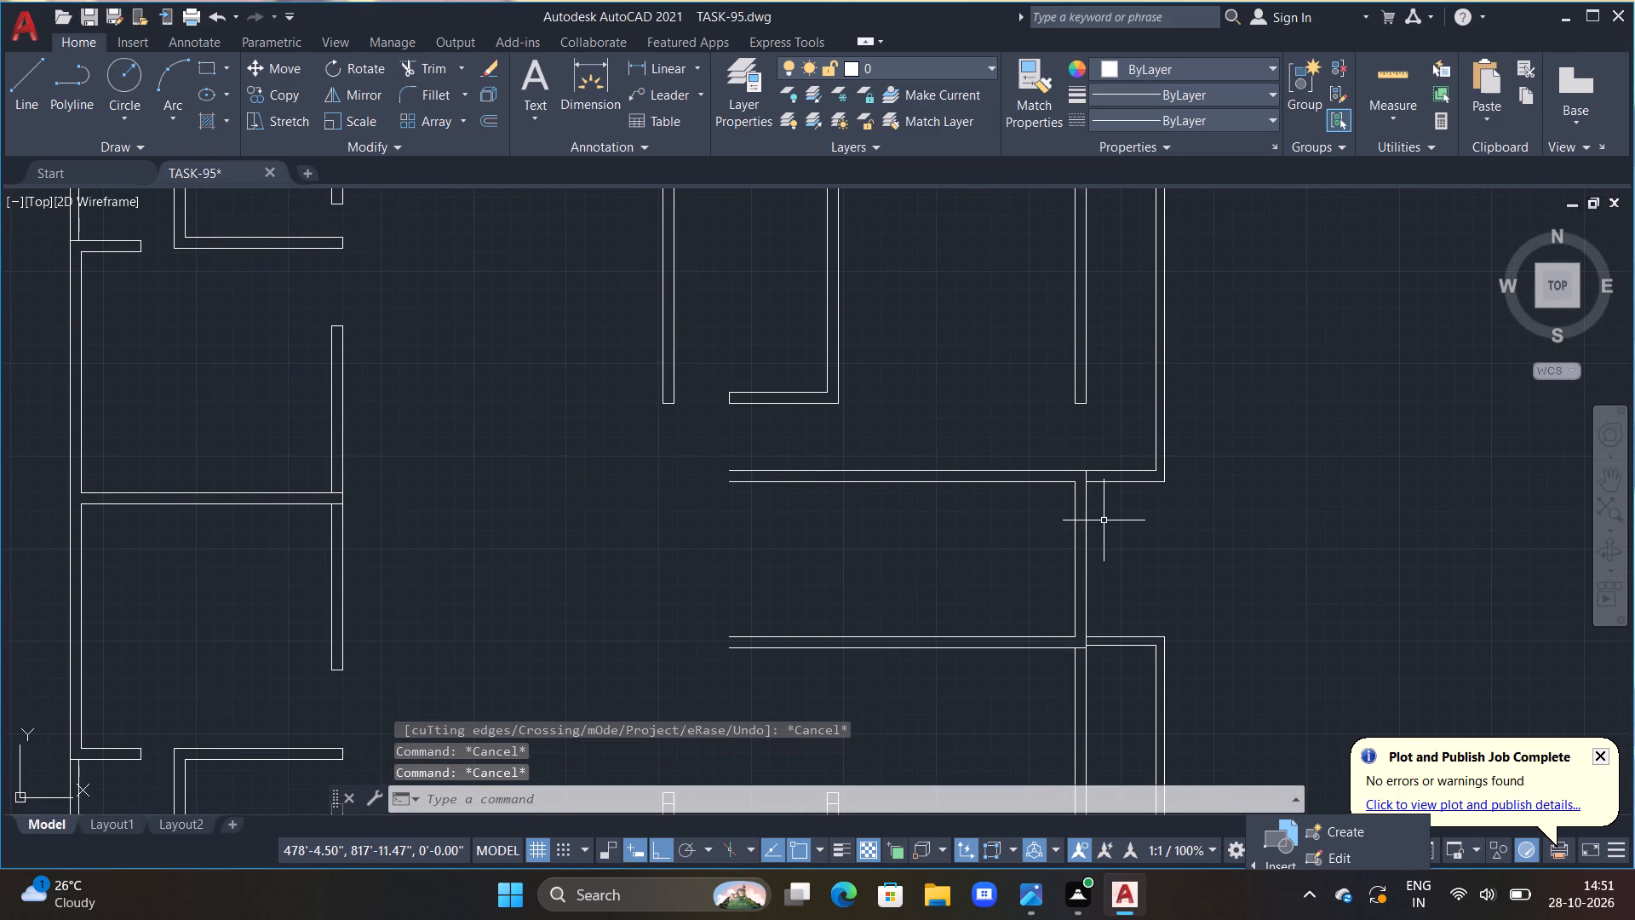
text(OFF)
key(space)
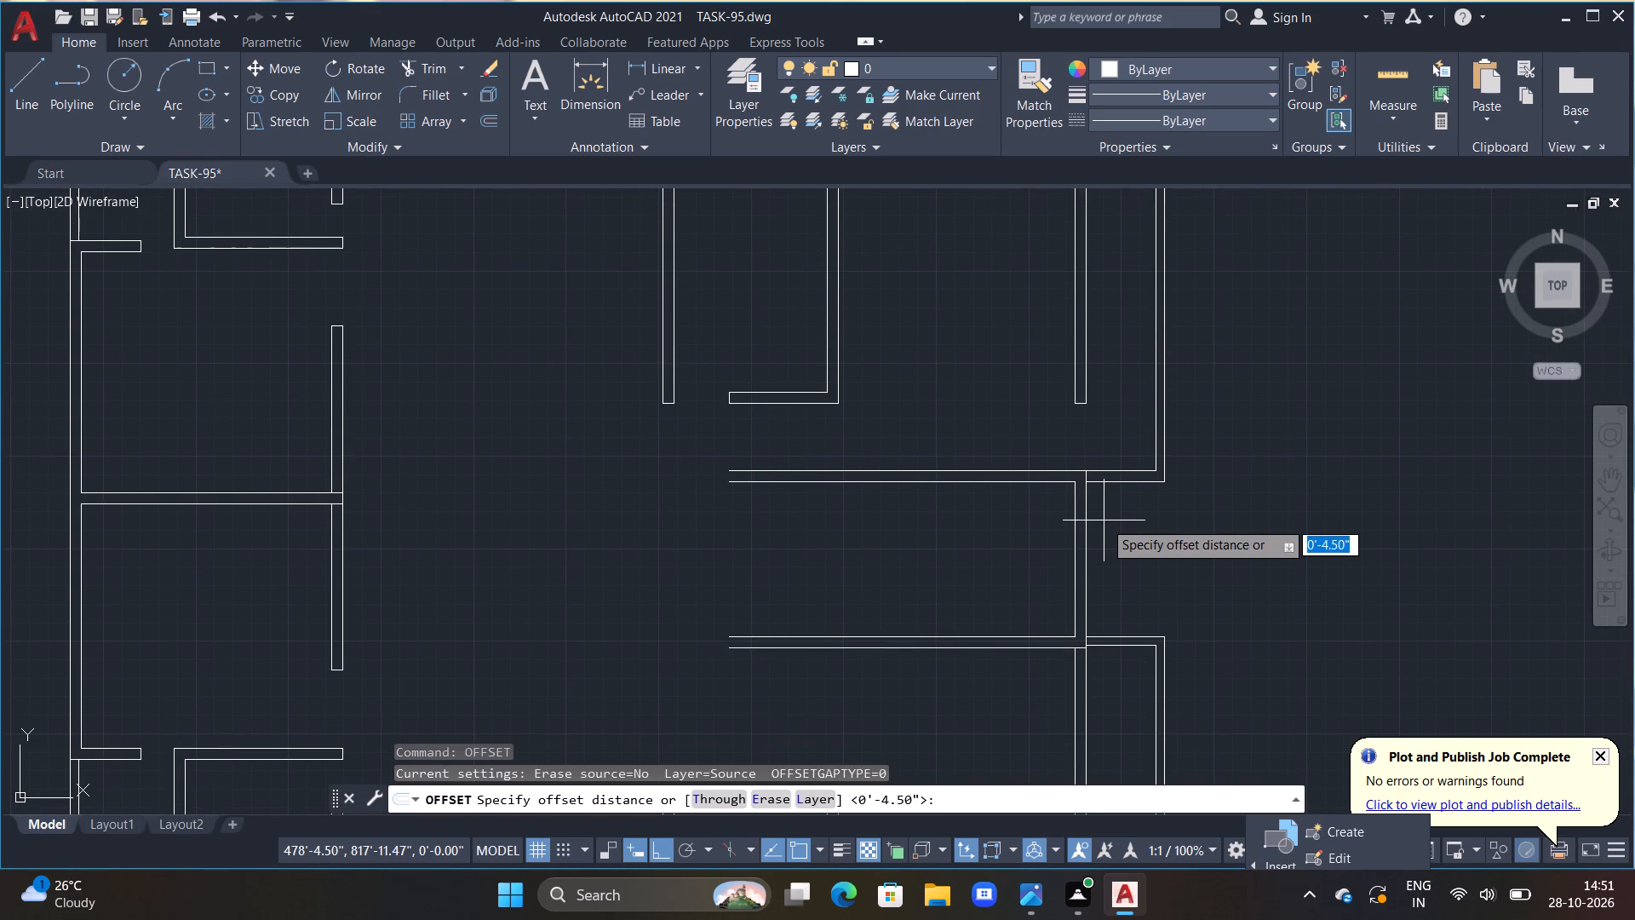
text(3'6")
key(Return)
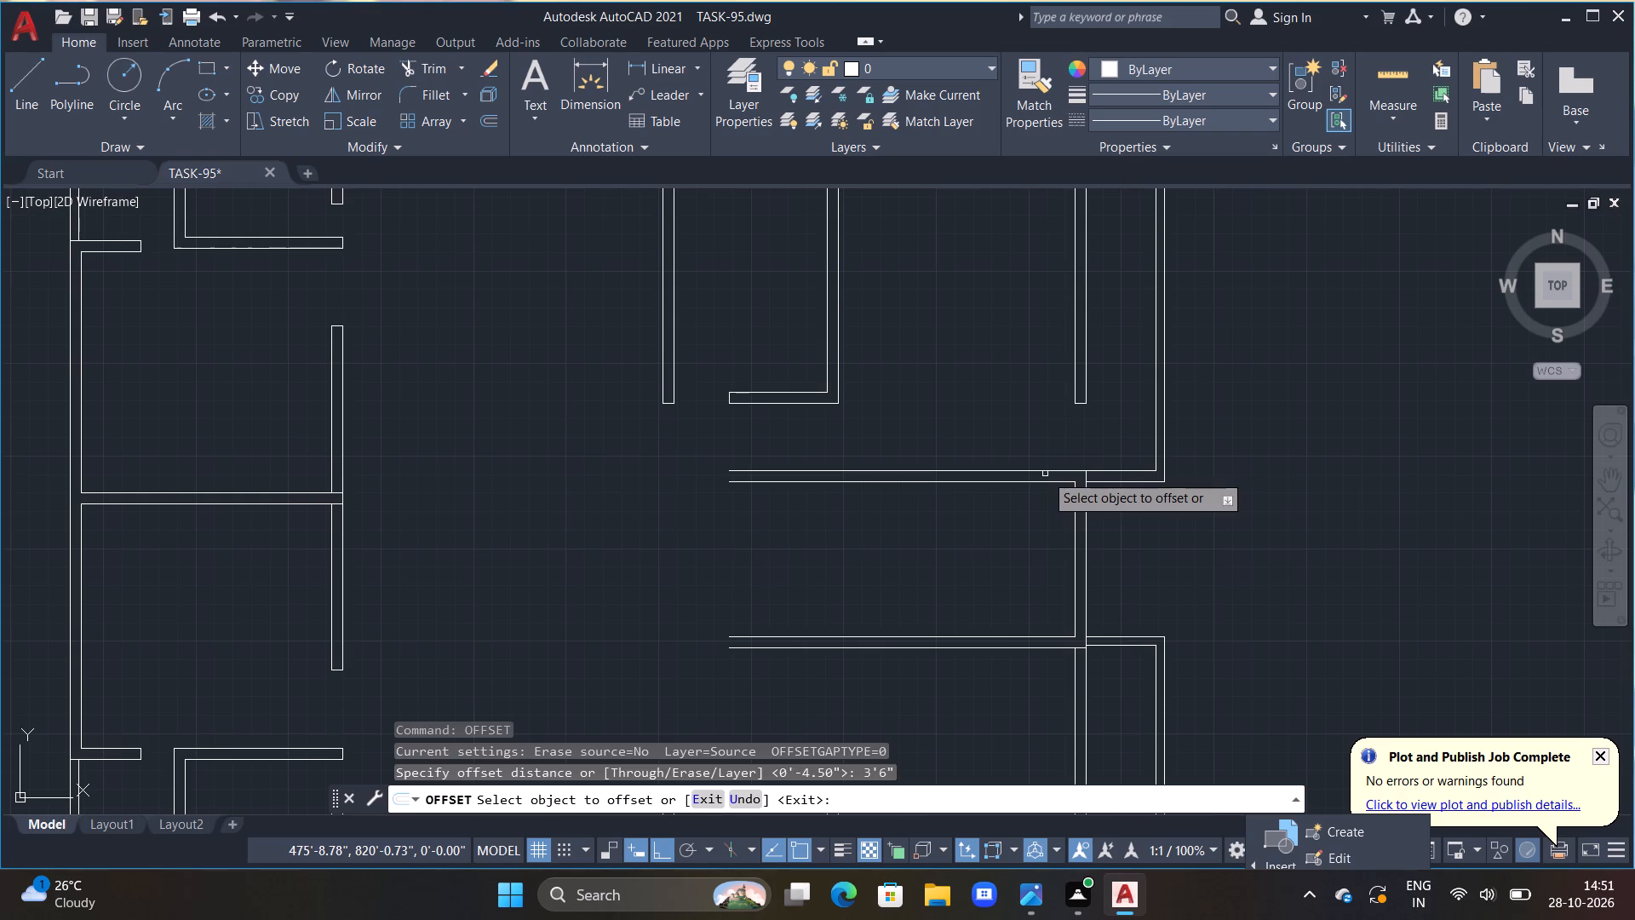
click(1045, 474)
click(1045, 420)
middle_drag(1053, 565, 1049, 548)
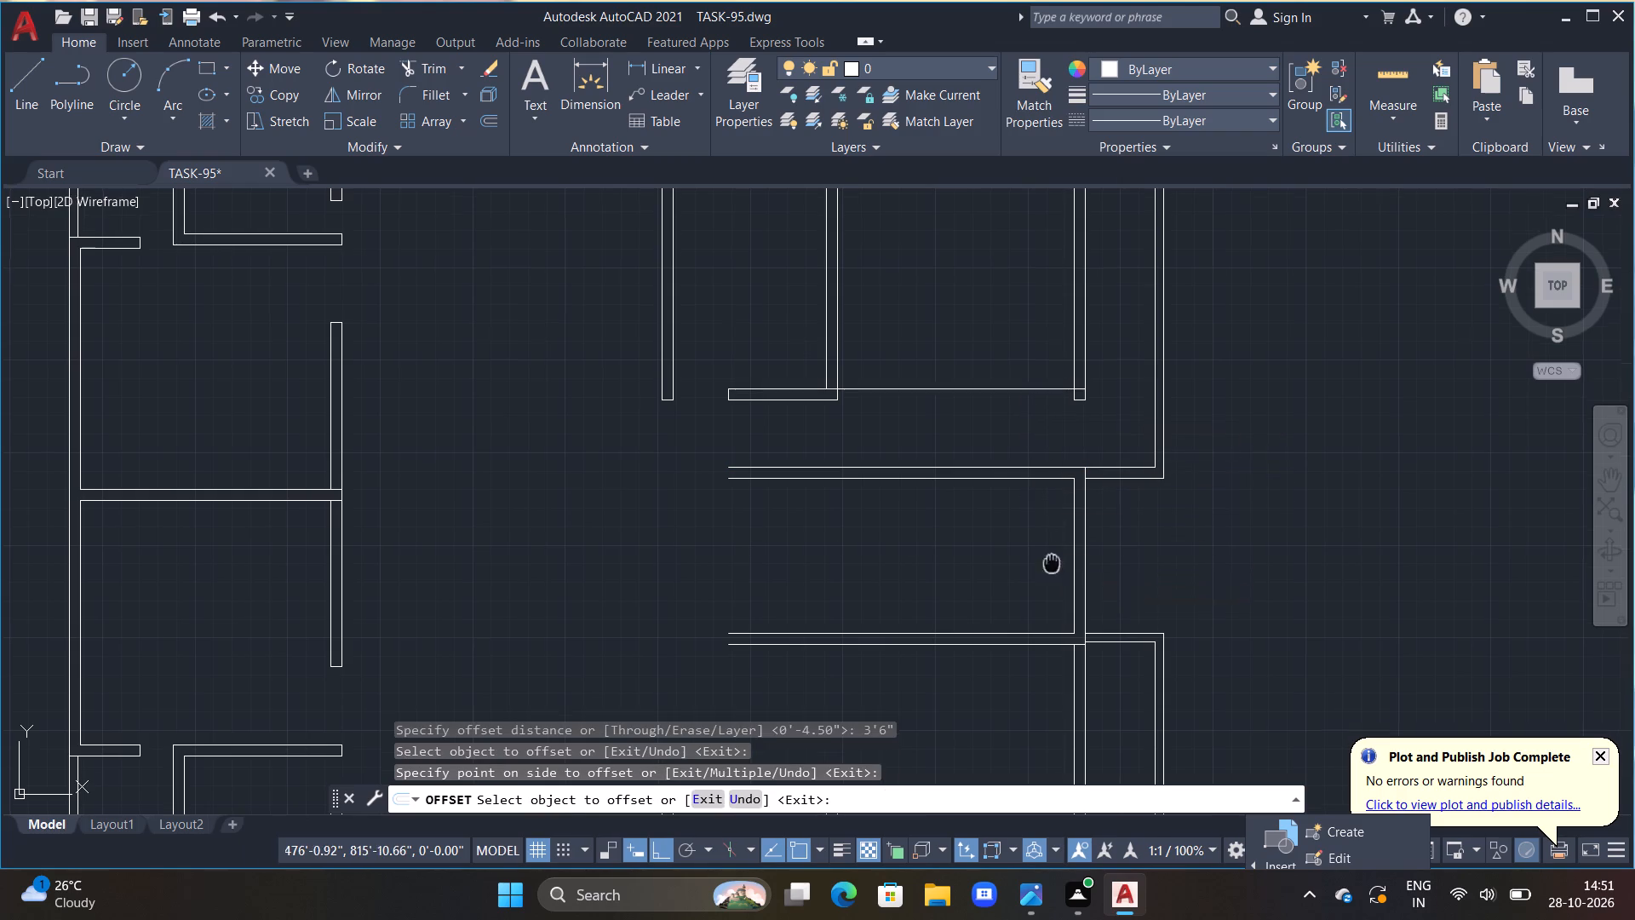
middle_drag(1049, 548, 970, 369)
drag(957, 453, 957, 465)
click(952, 558)
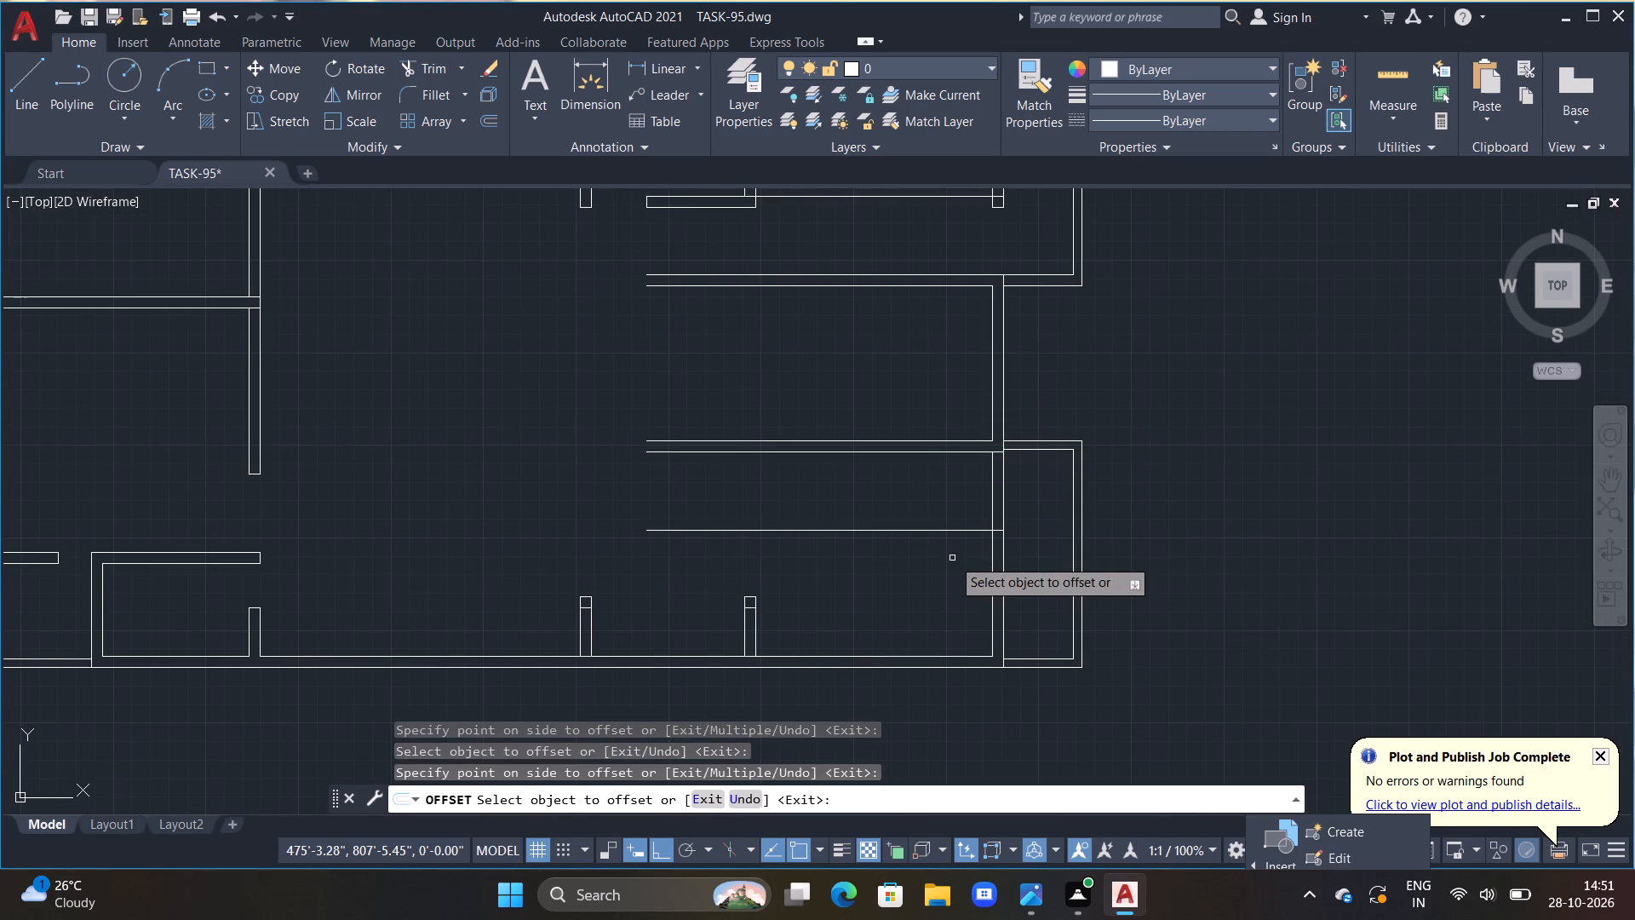
Trim the vertical wall beside the lower bay to open a 3'6" gap below the middle room, removing the lower guide line.
key(Escape)
text(TR)
key(space)
drag(906, 535, 906, 524)
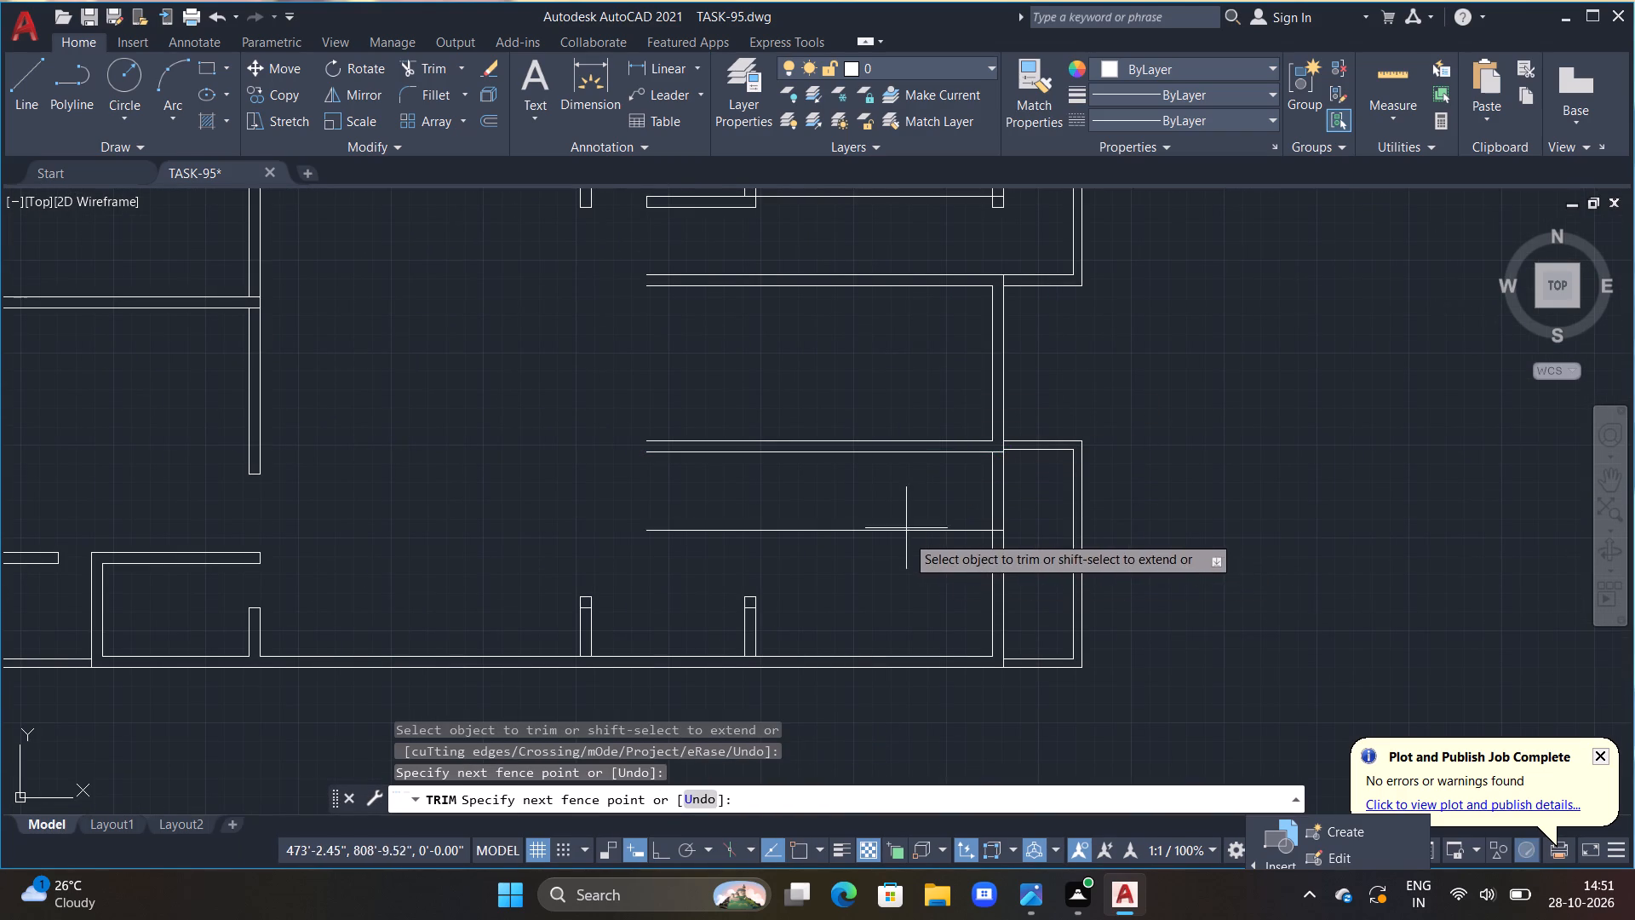
drag(906, 524, 1014, 500)
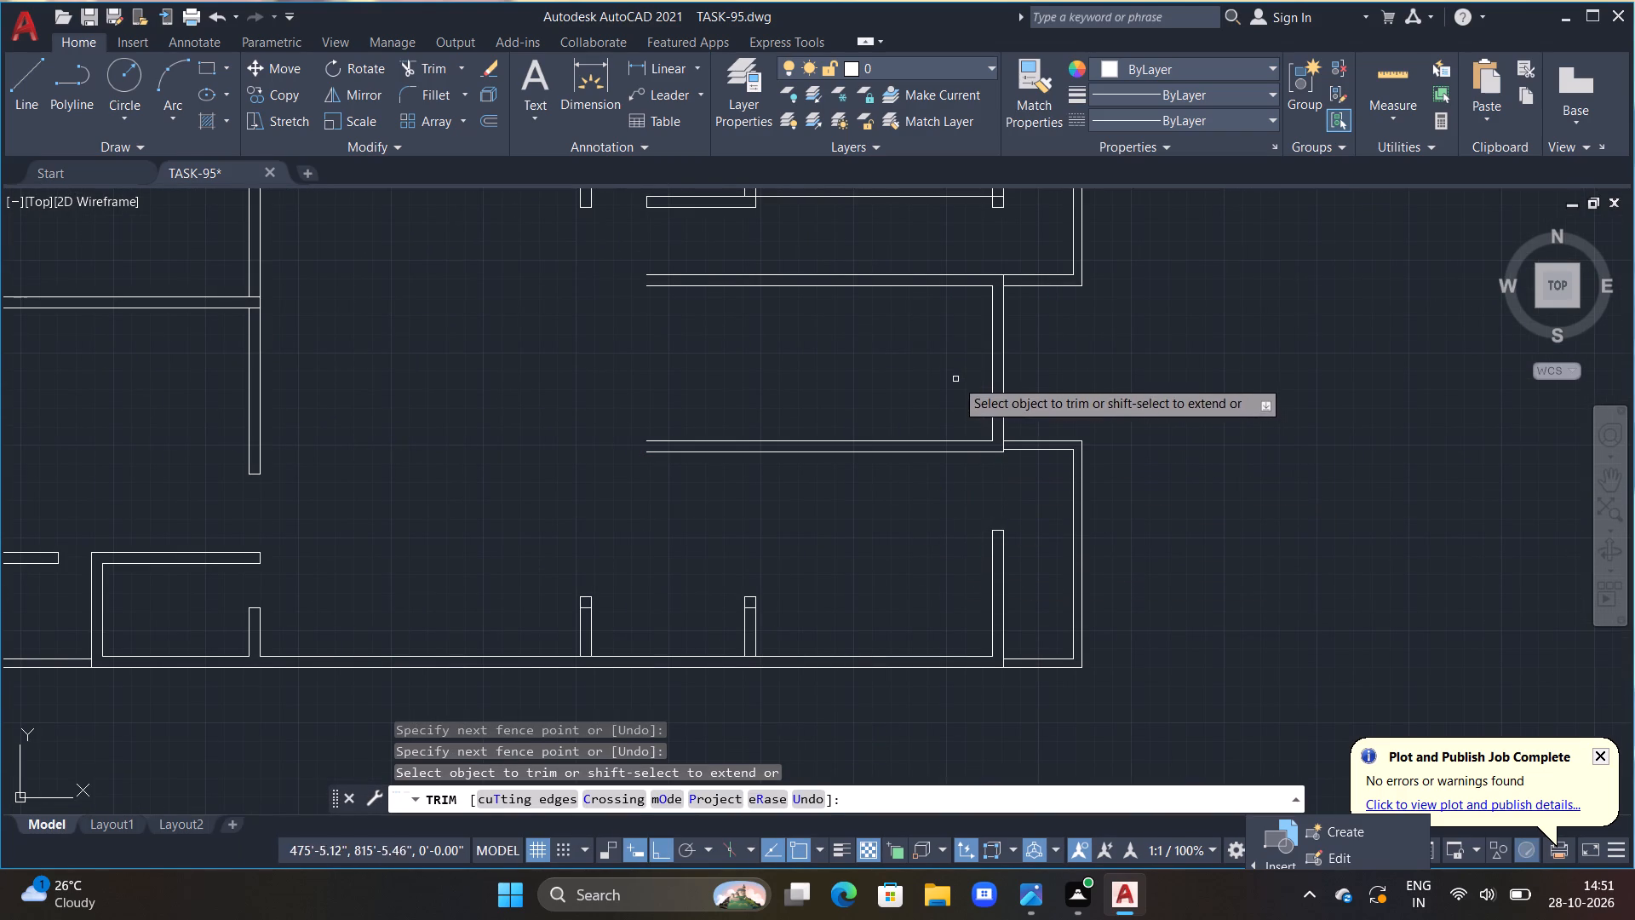
Trim away the upper guide line and cut the upper bay's vertical wall end back to it, leaving the end capped.
middle_drag(959, 378, 968, 485)
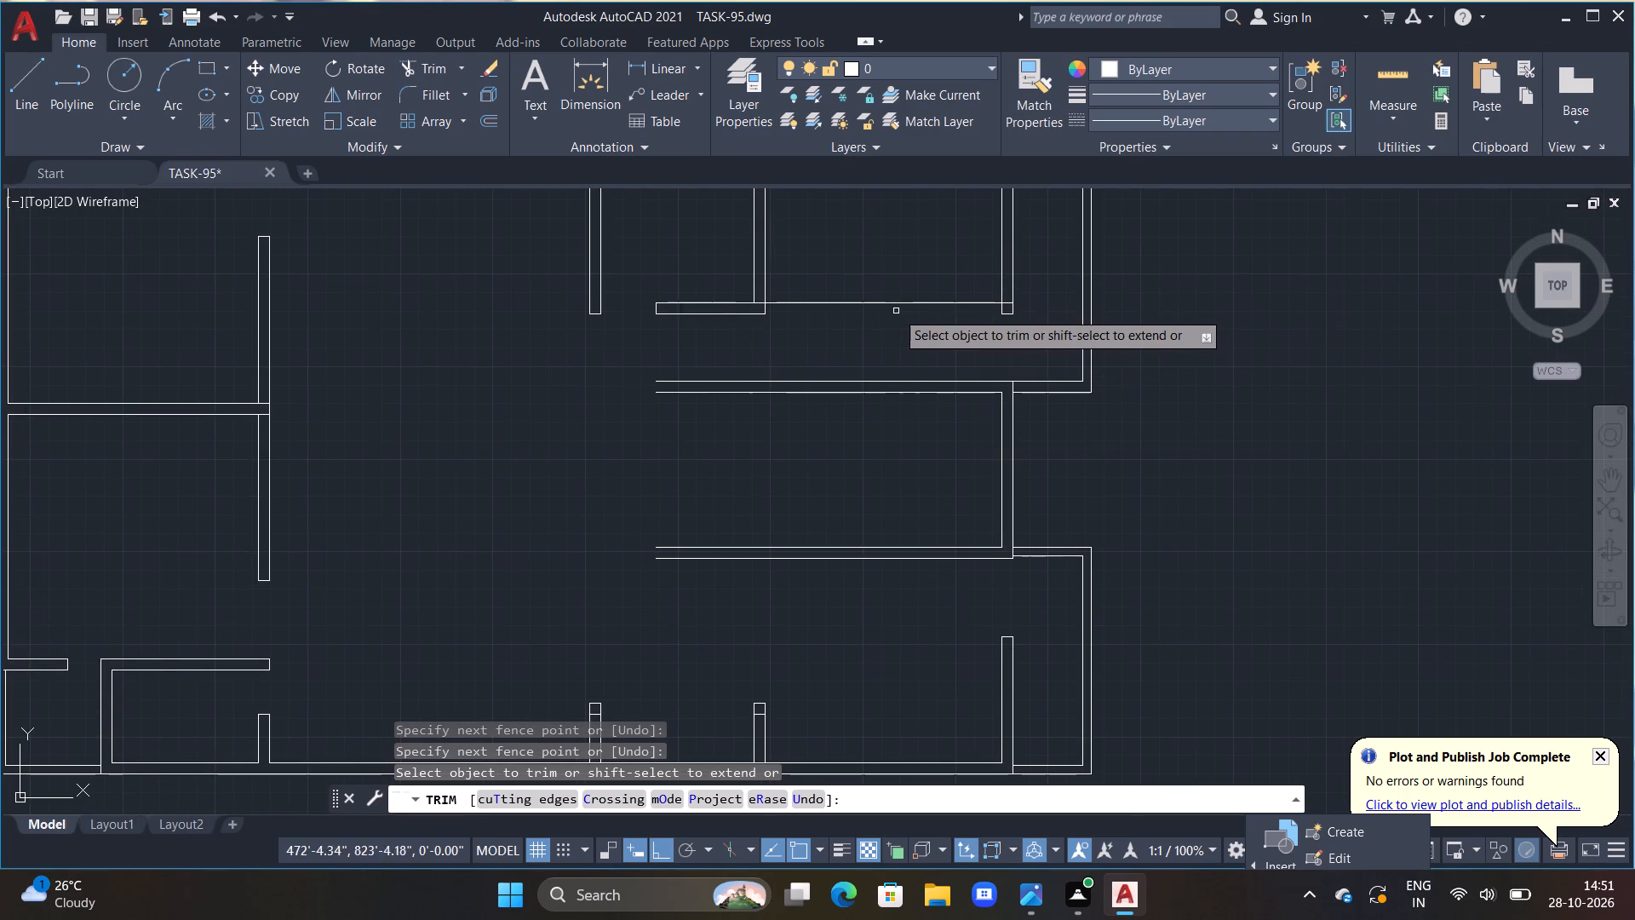
click(894, 302)
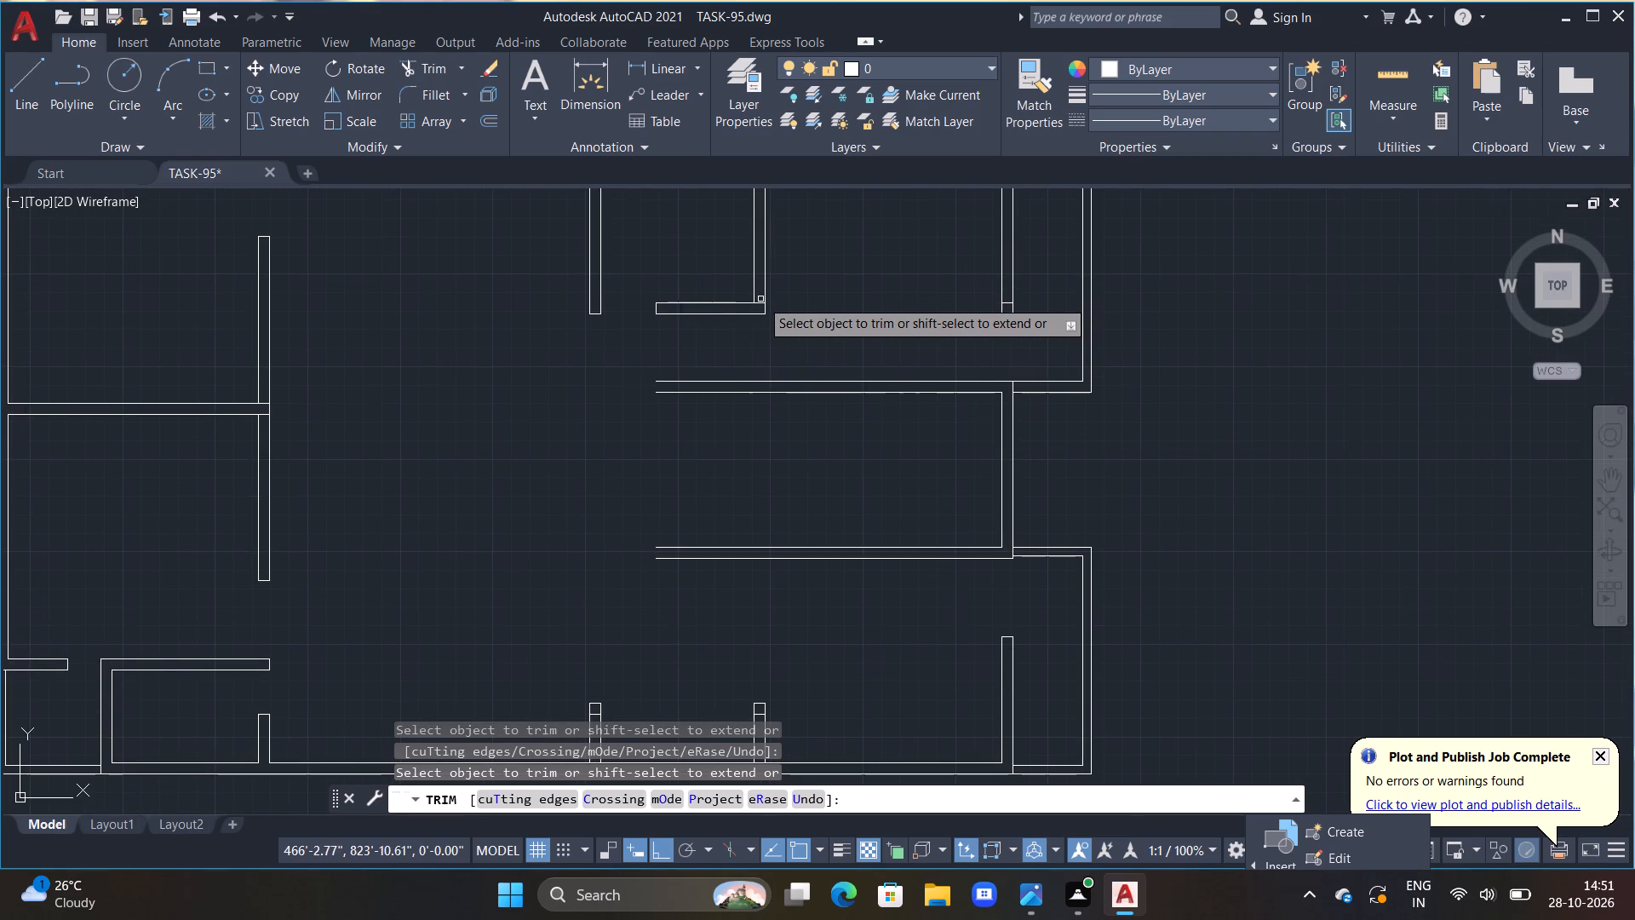
click(758, 303)
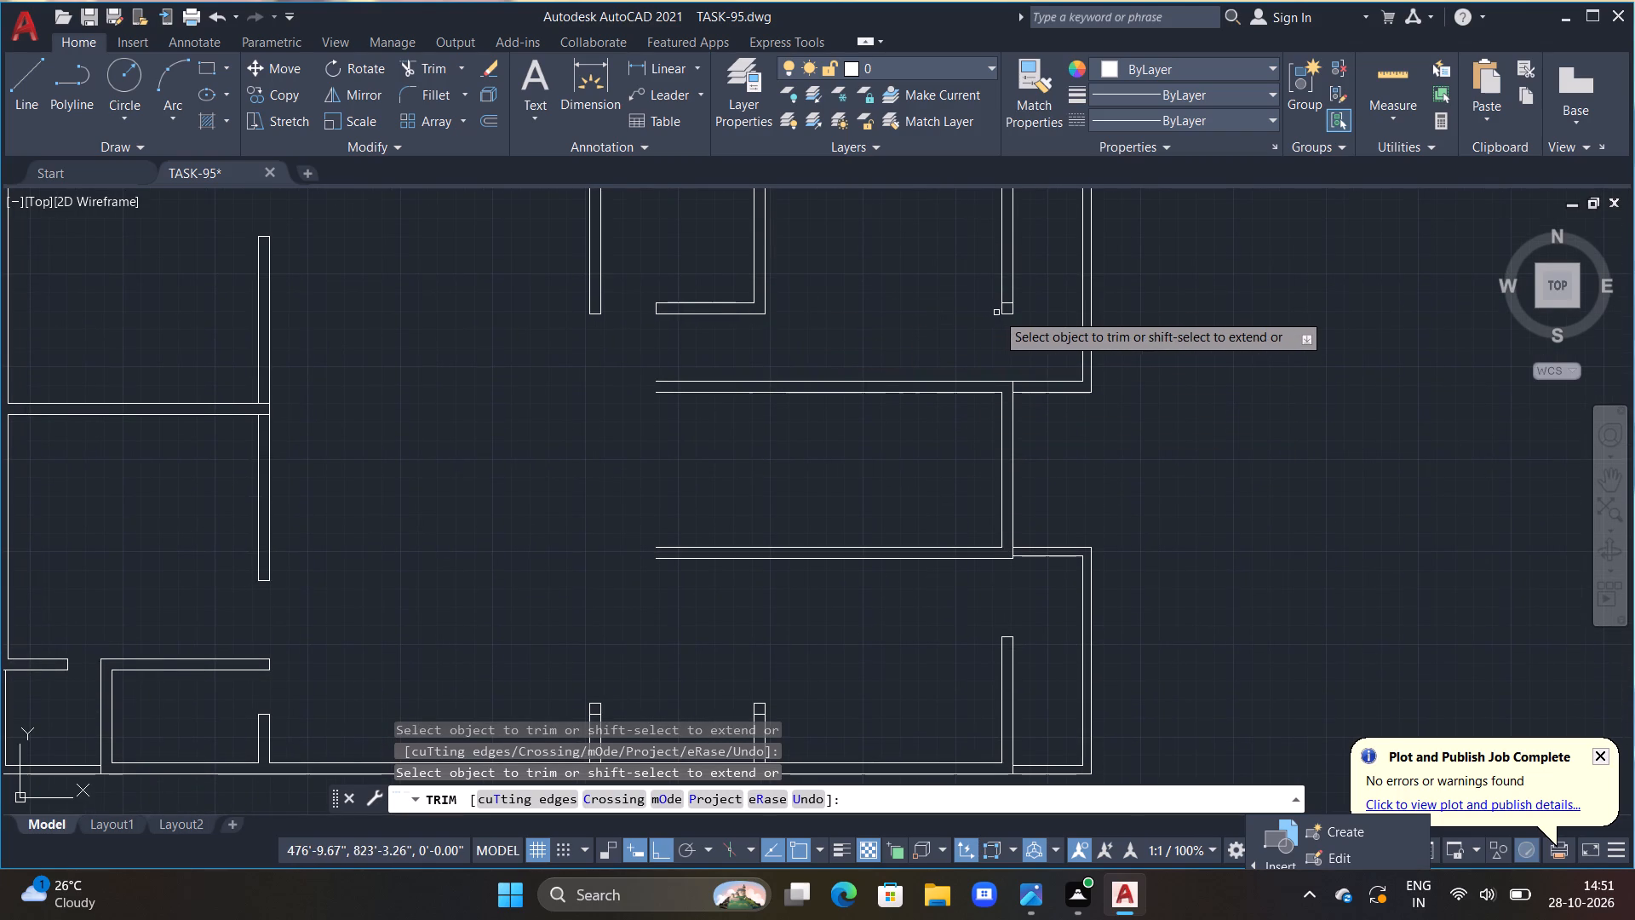
click(999, 309)
click(1014, 309)
click(1011, 313)
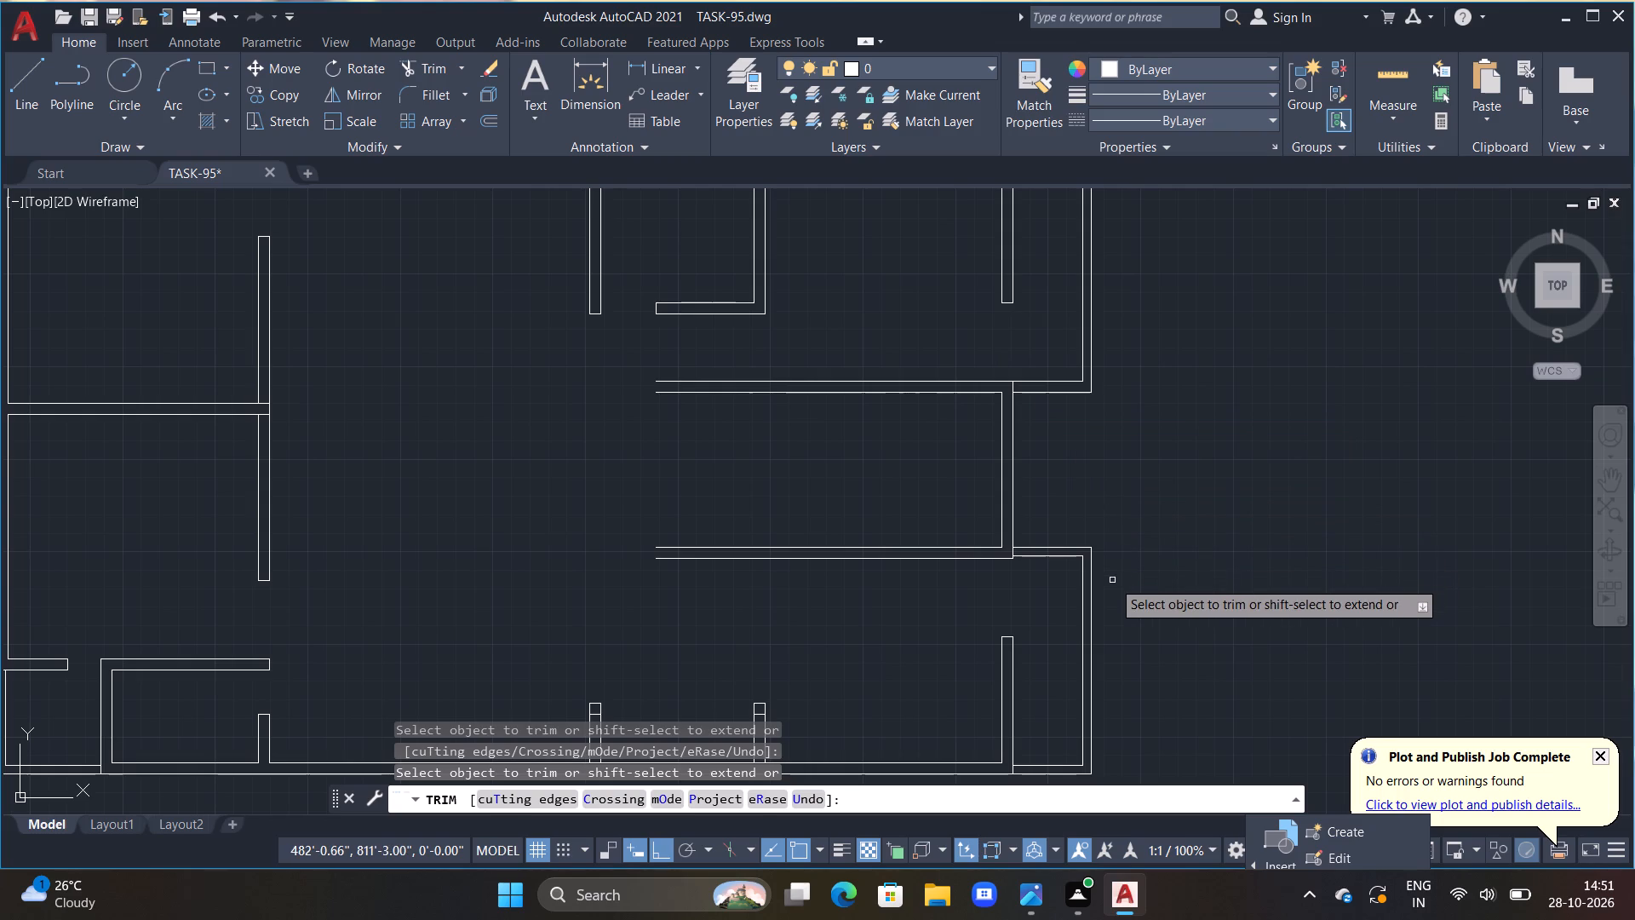
Remove the right one of the two short wall stubs on the bottom exterior wall, including its end lines.
middle_drag(1107, 562, 1095, 469)
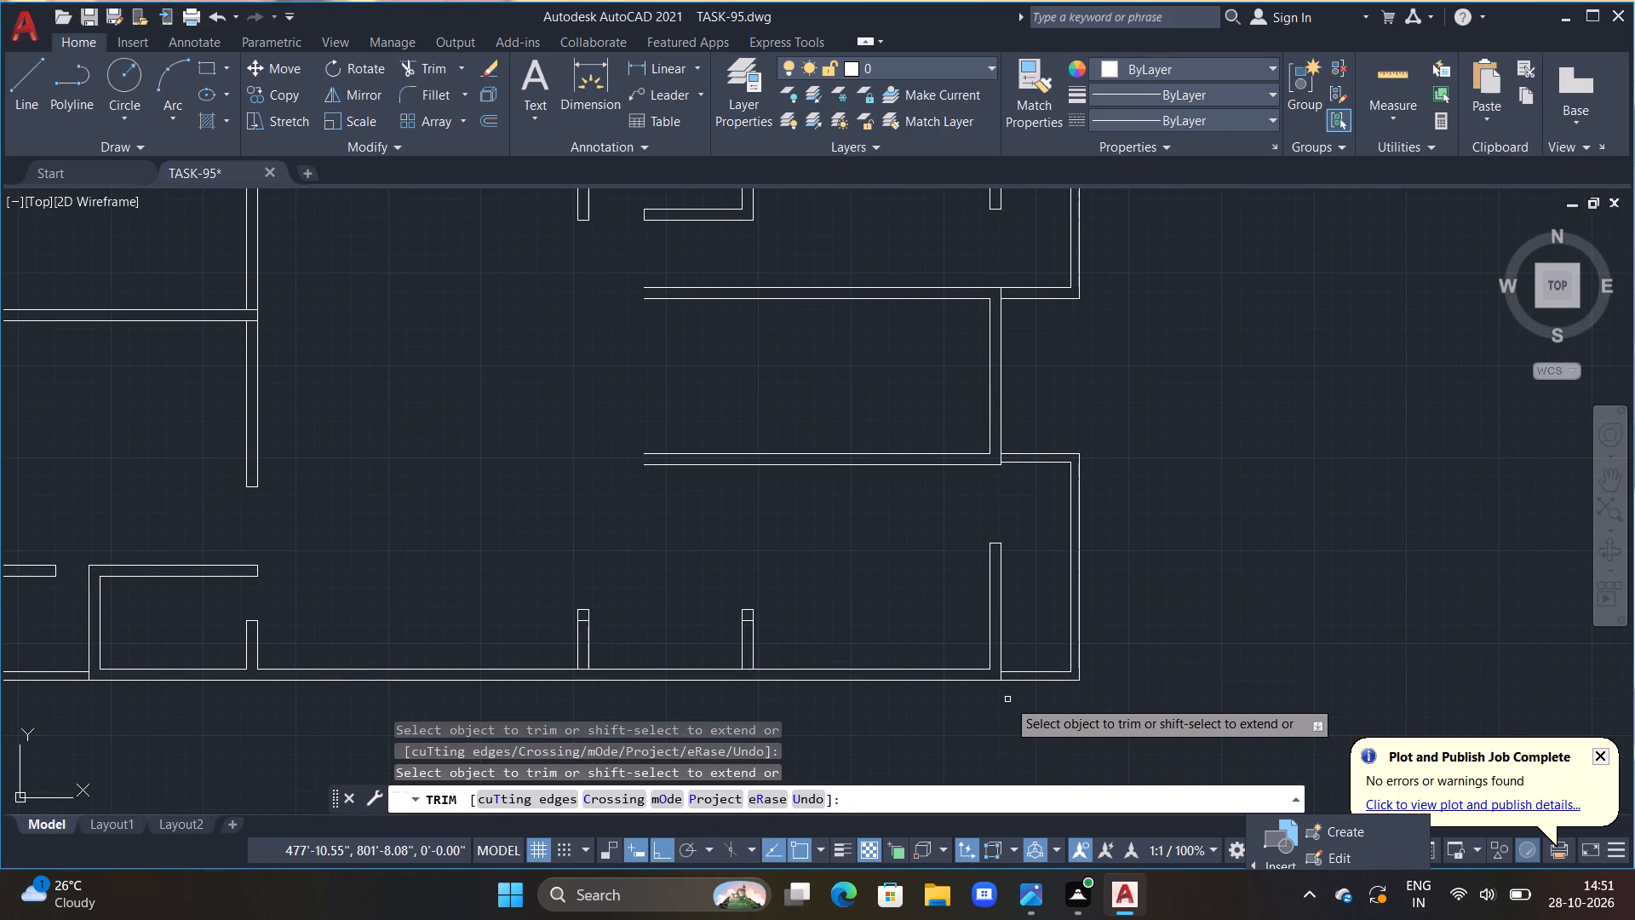
middle_drag(1003, 705, 1053, 716)
middle_drag(967, 595, 981, 515)
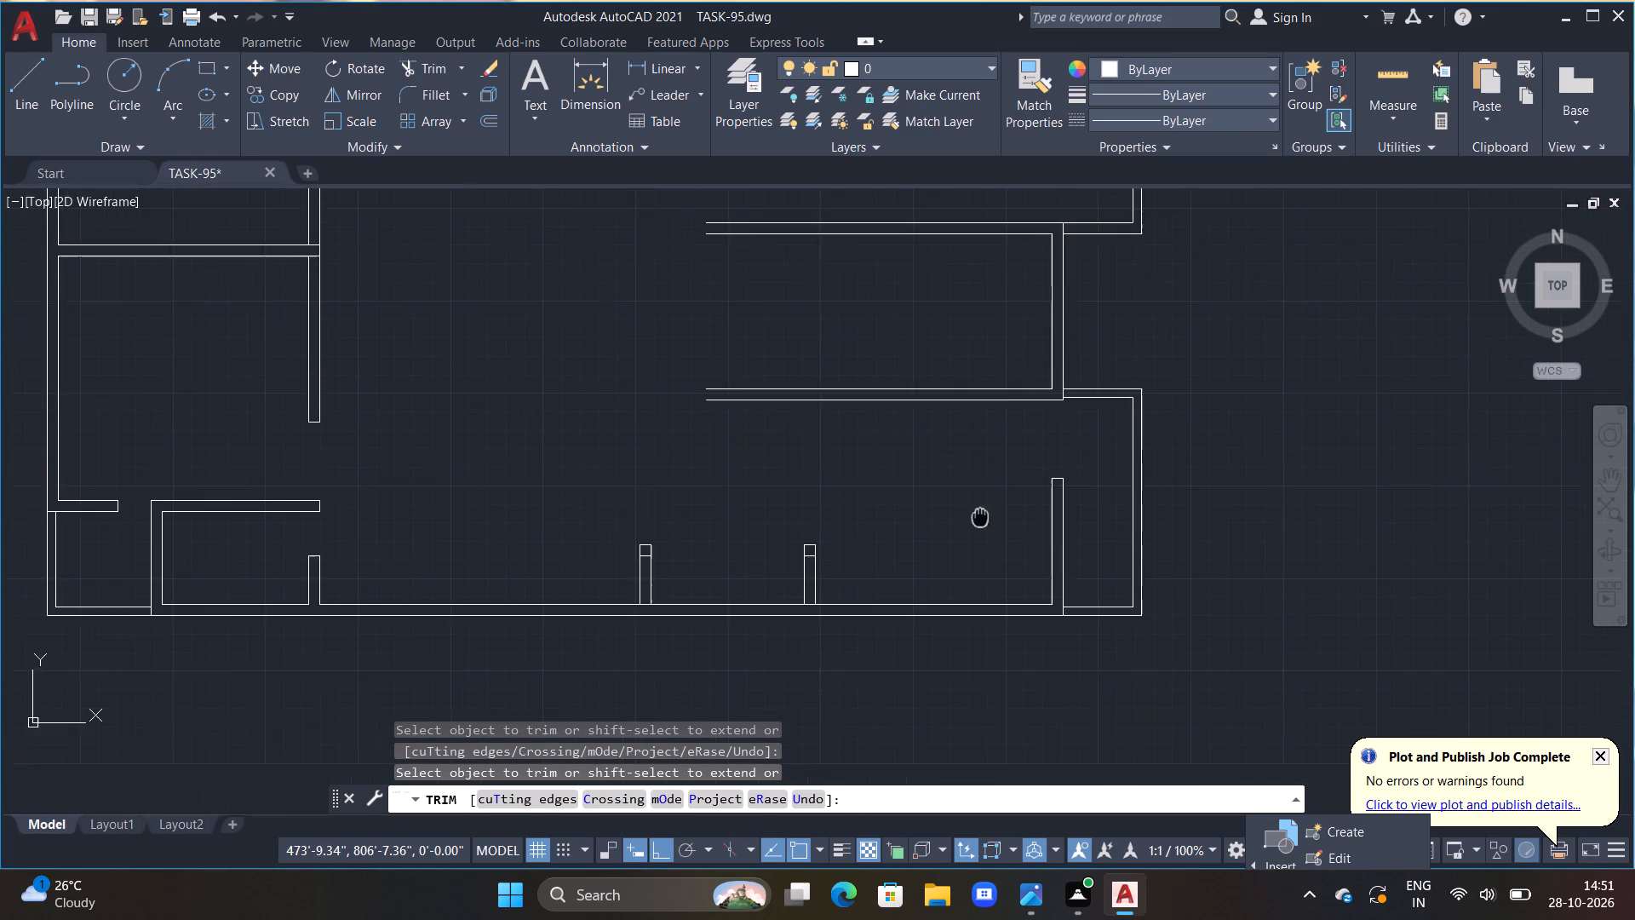
middle_drag(981, 515, 982, 511)
scroll(968, 572, down, 2)
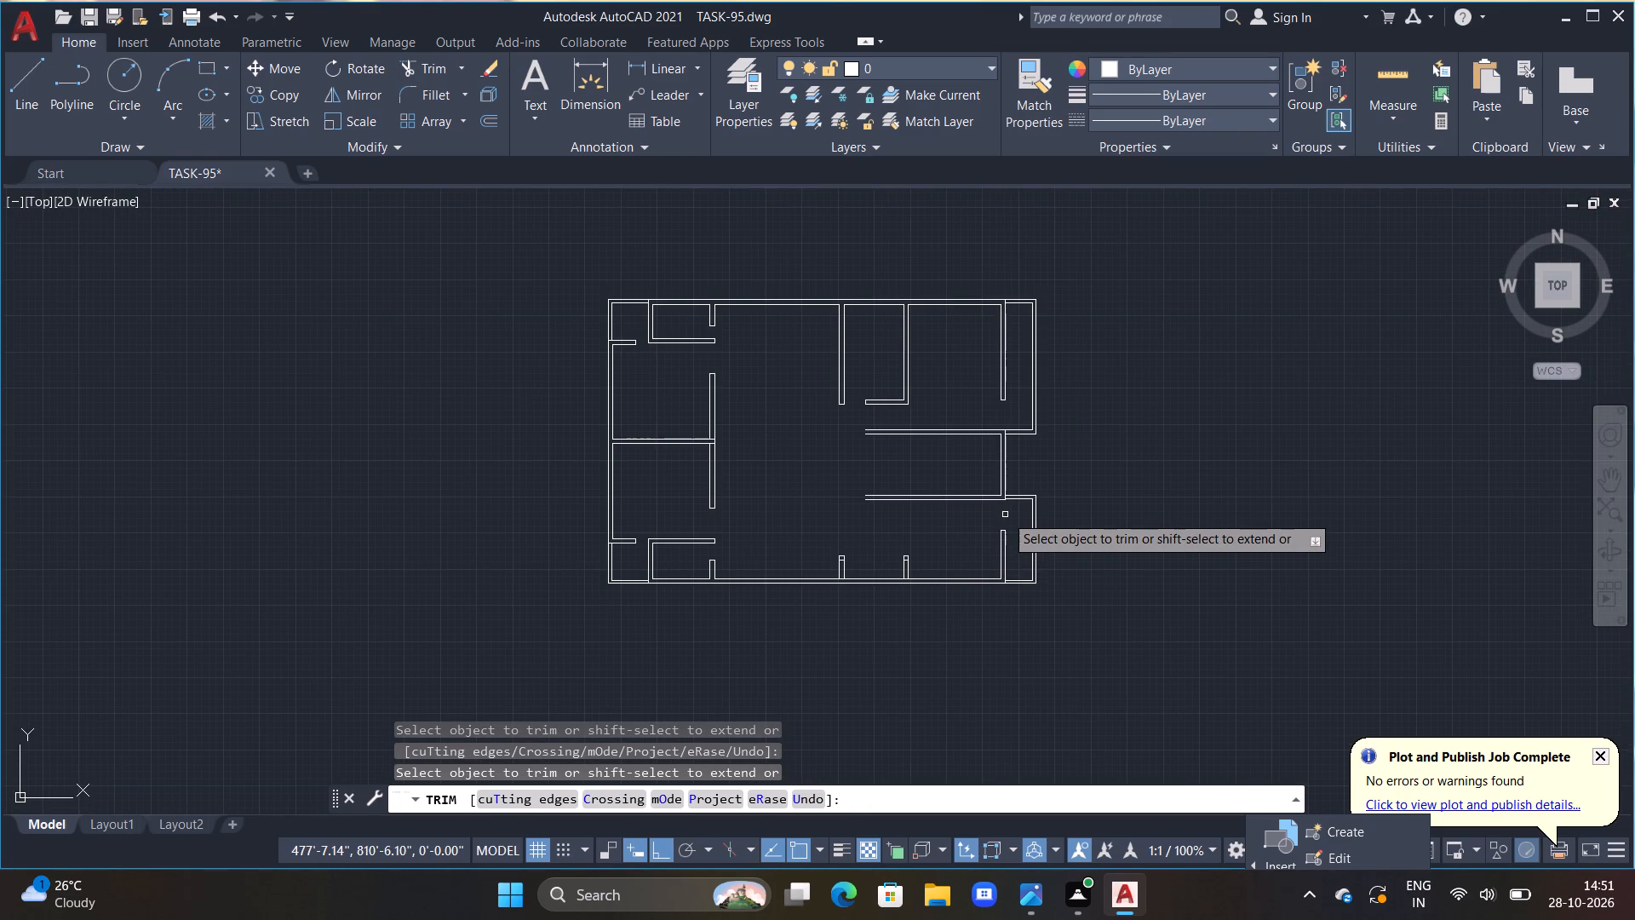
scroll(1005, 515, up, 1)
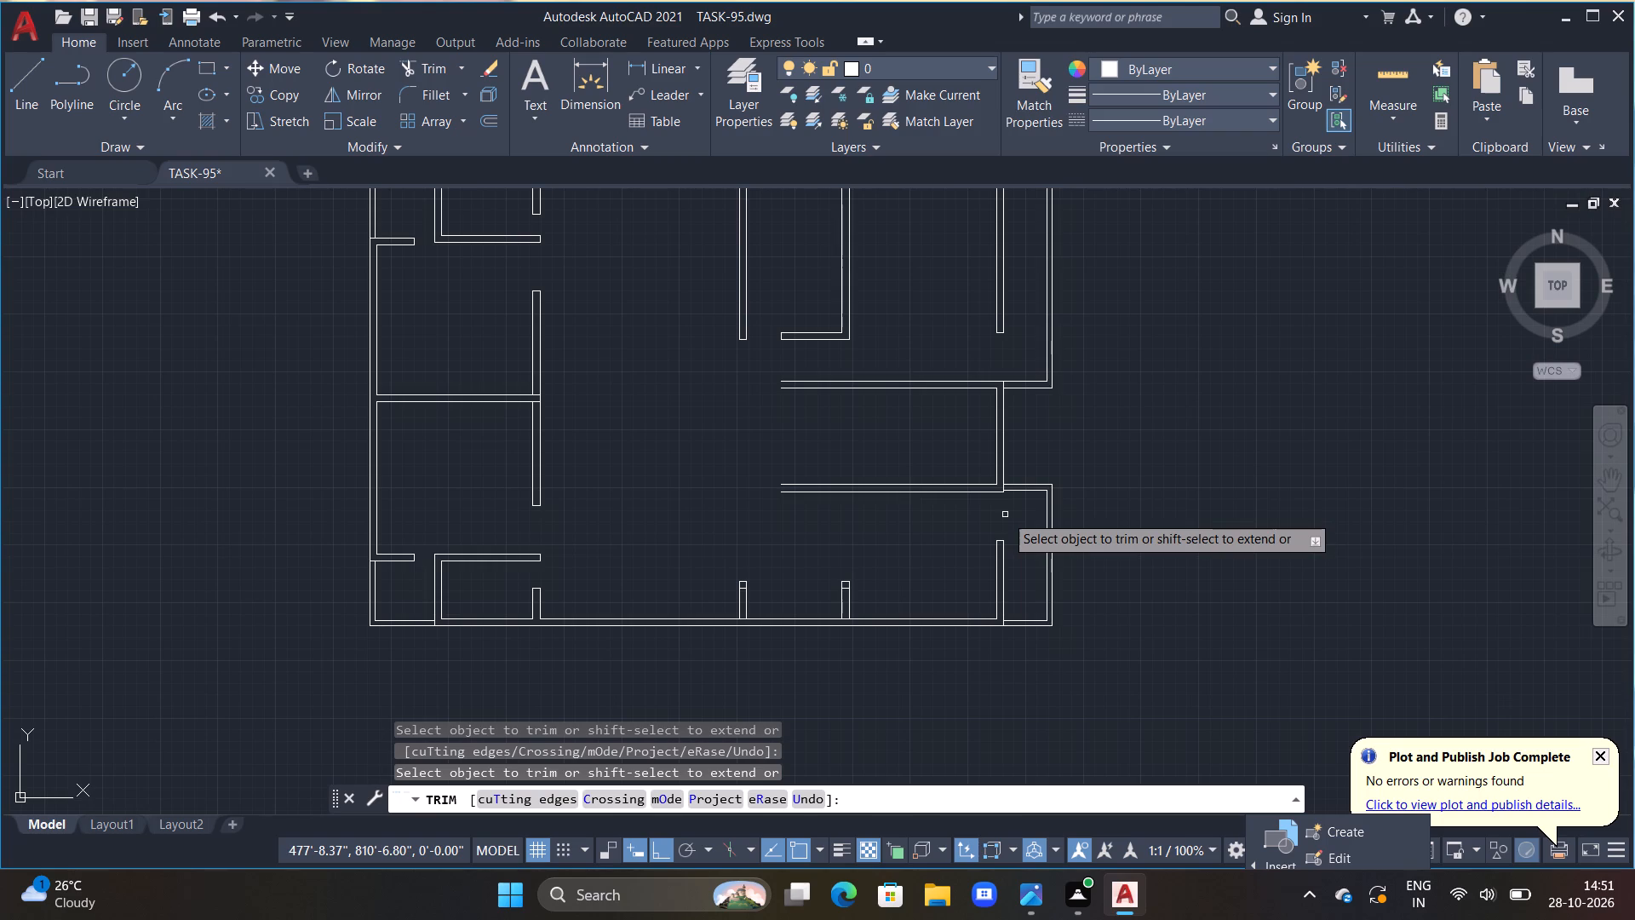
scroll(1005, 515, up, 3)
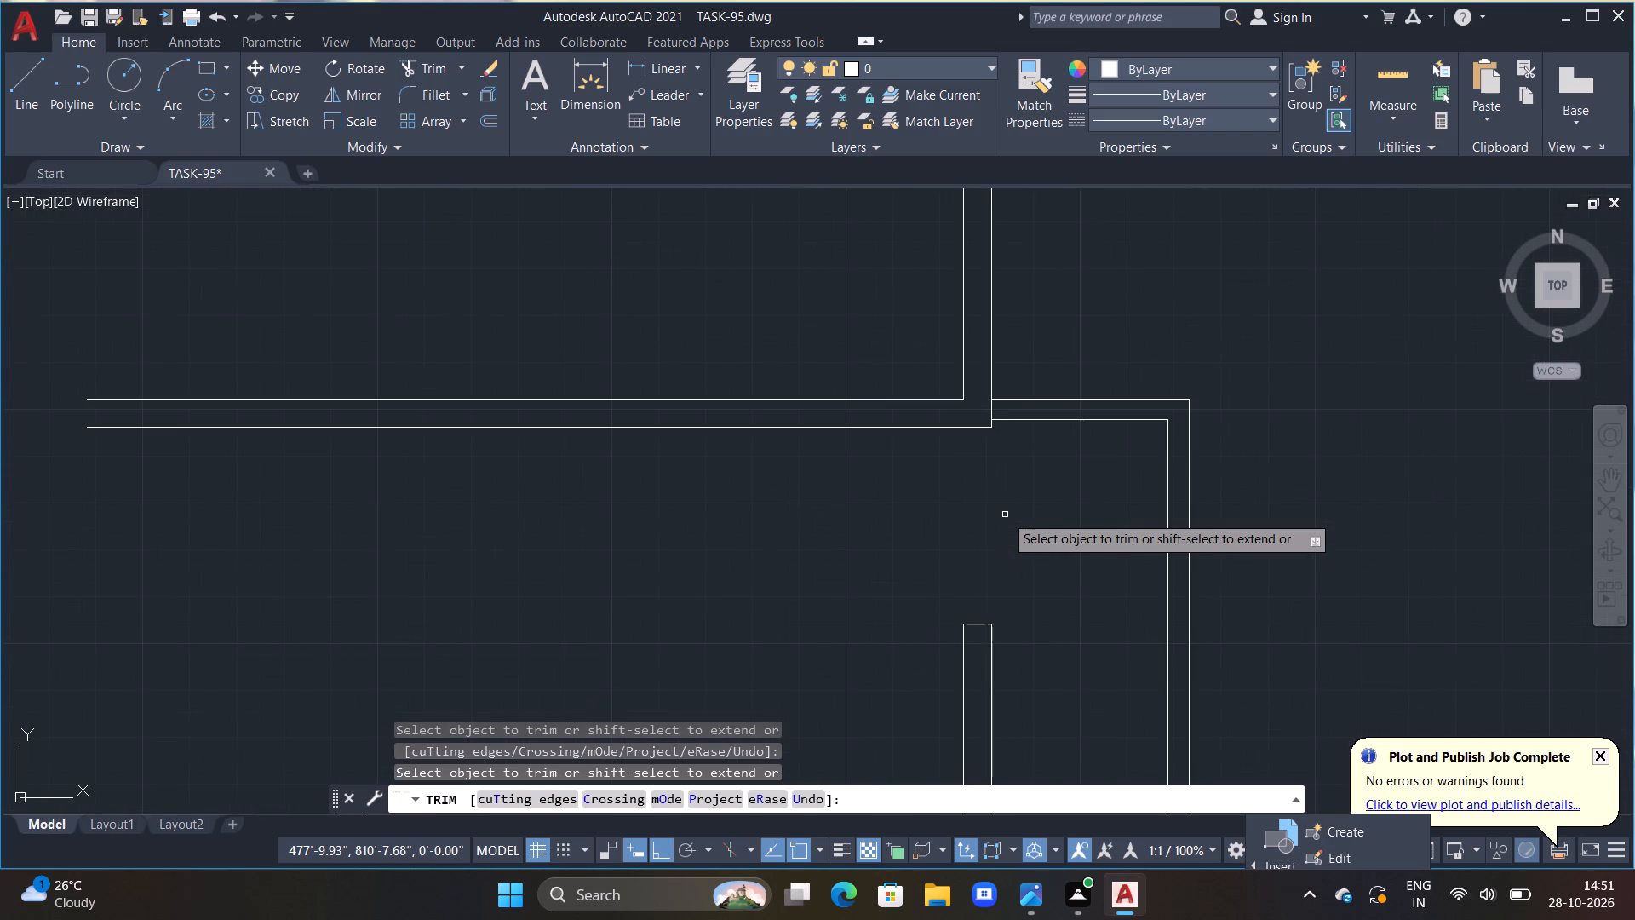
scroll(971, 521, down, 2)
middle_drag(859, 562, 904, 552)
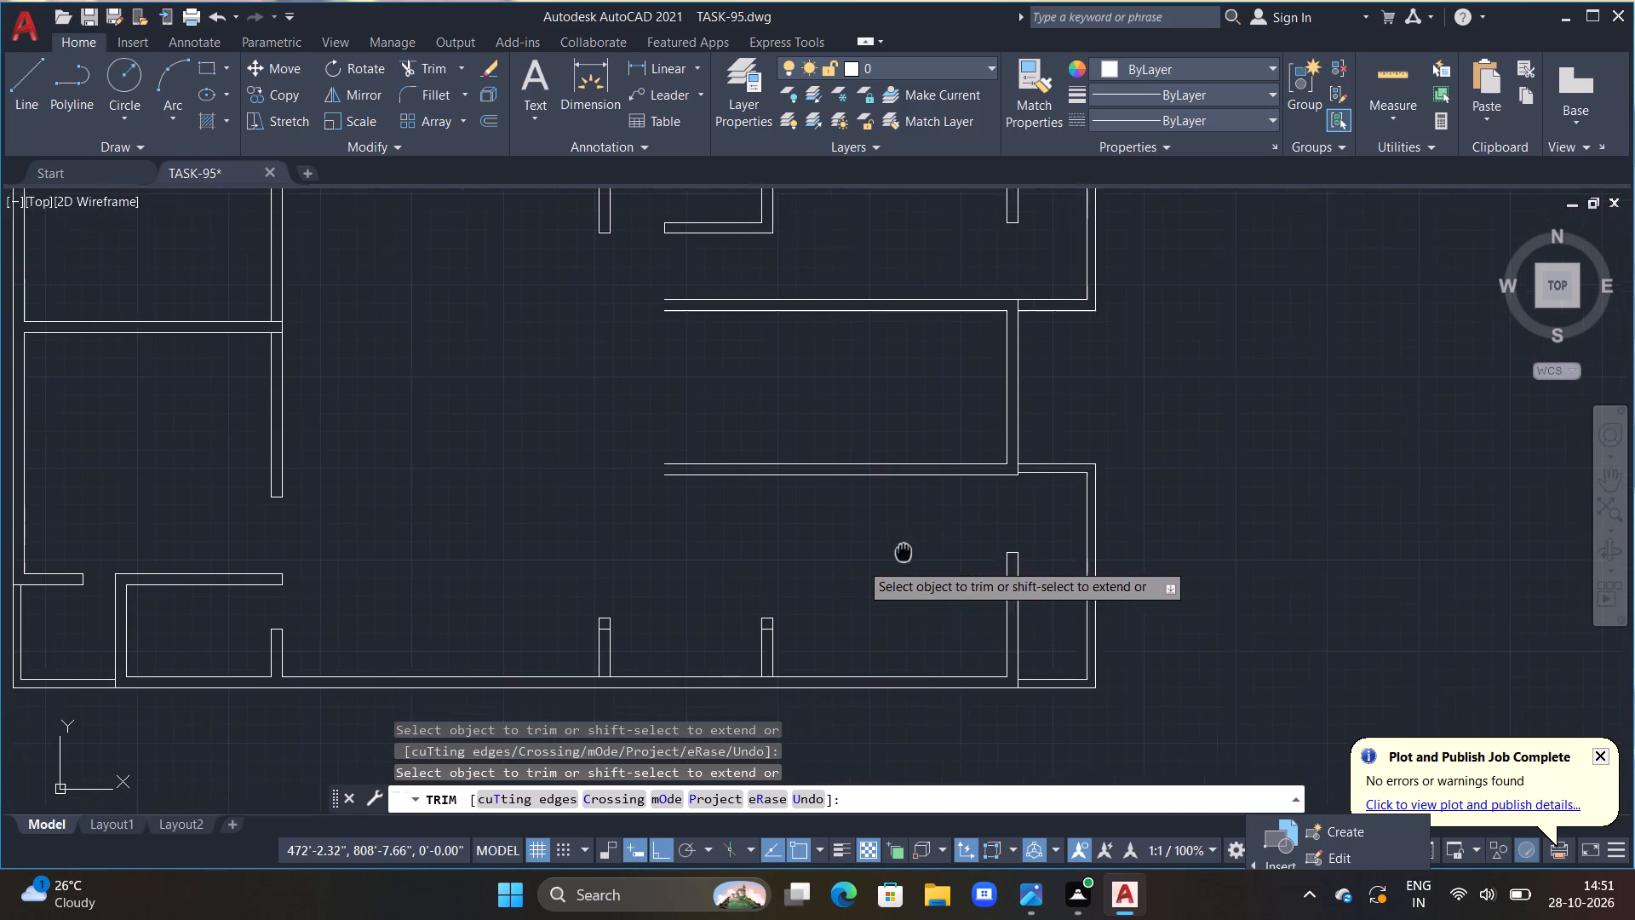
middle_drag(904, 552, 927, 540)
drag(812, 622, 708, 641)
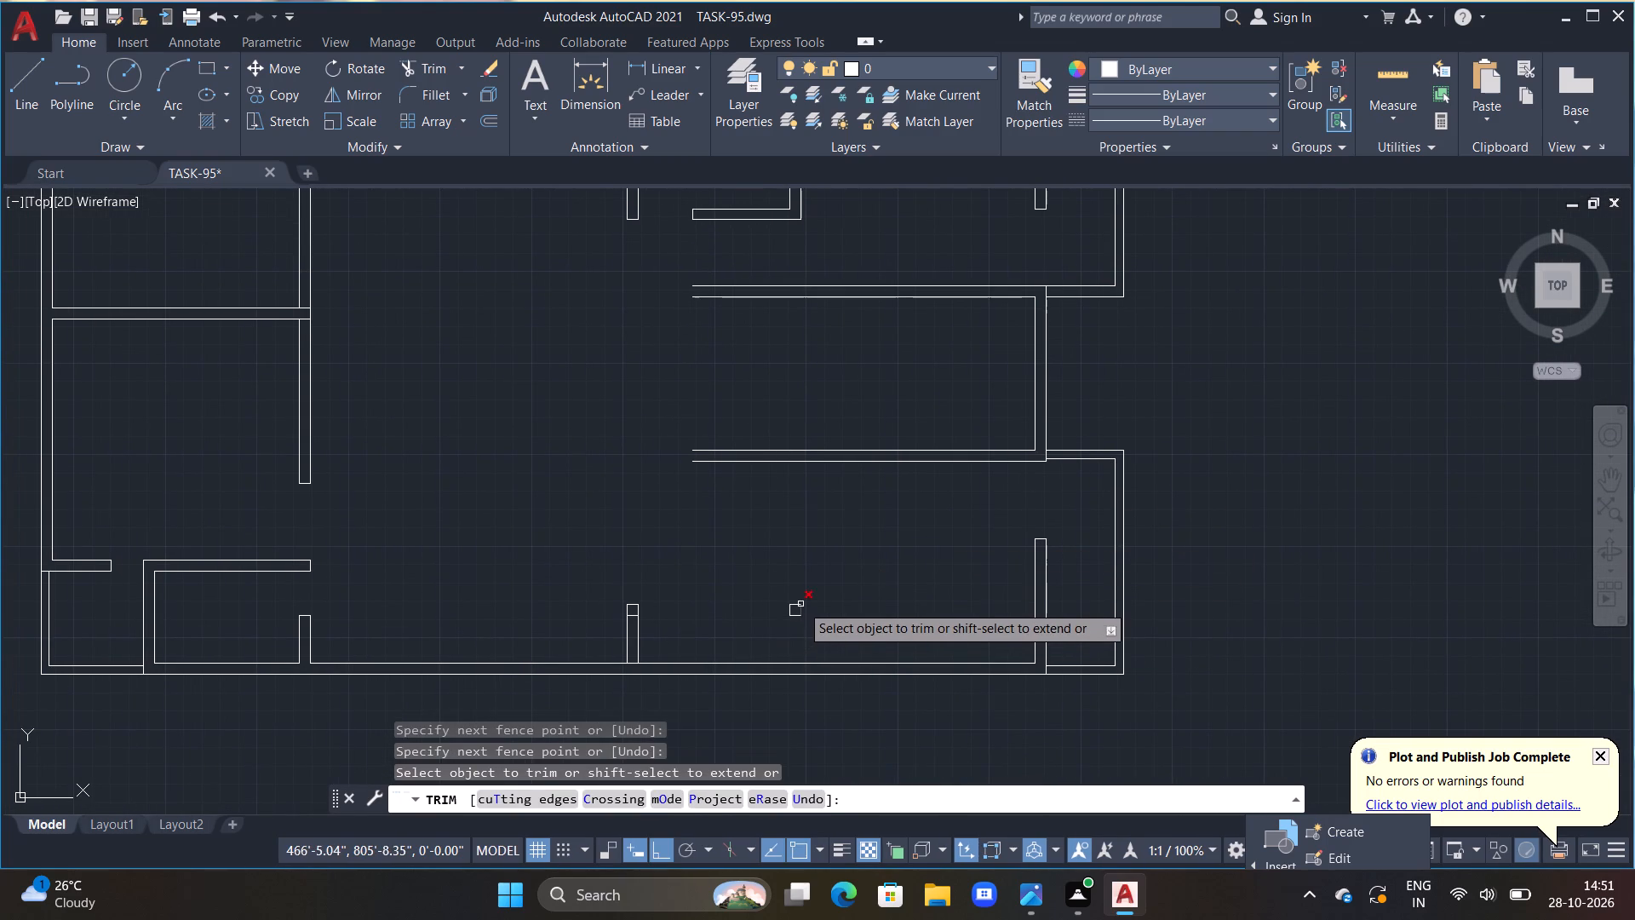
drag(789, 593, 800, 613)
double_click(800, 606)
click(799, 612)
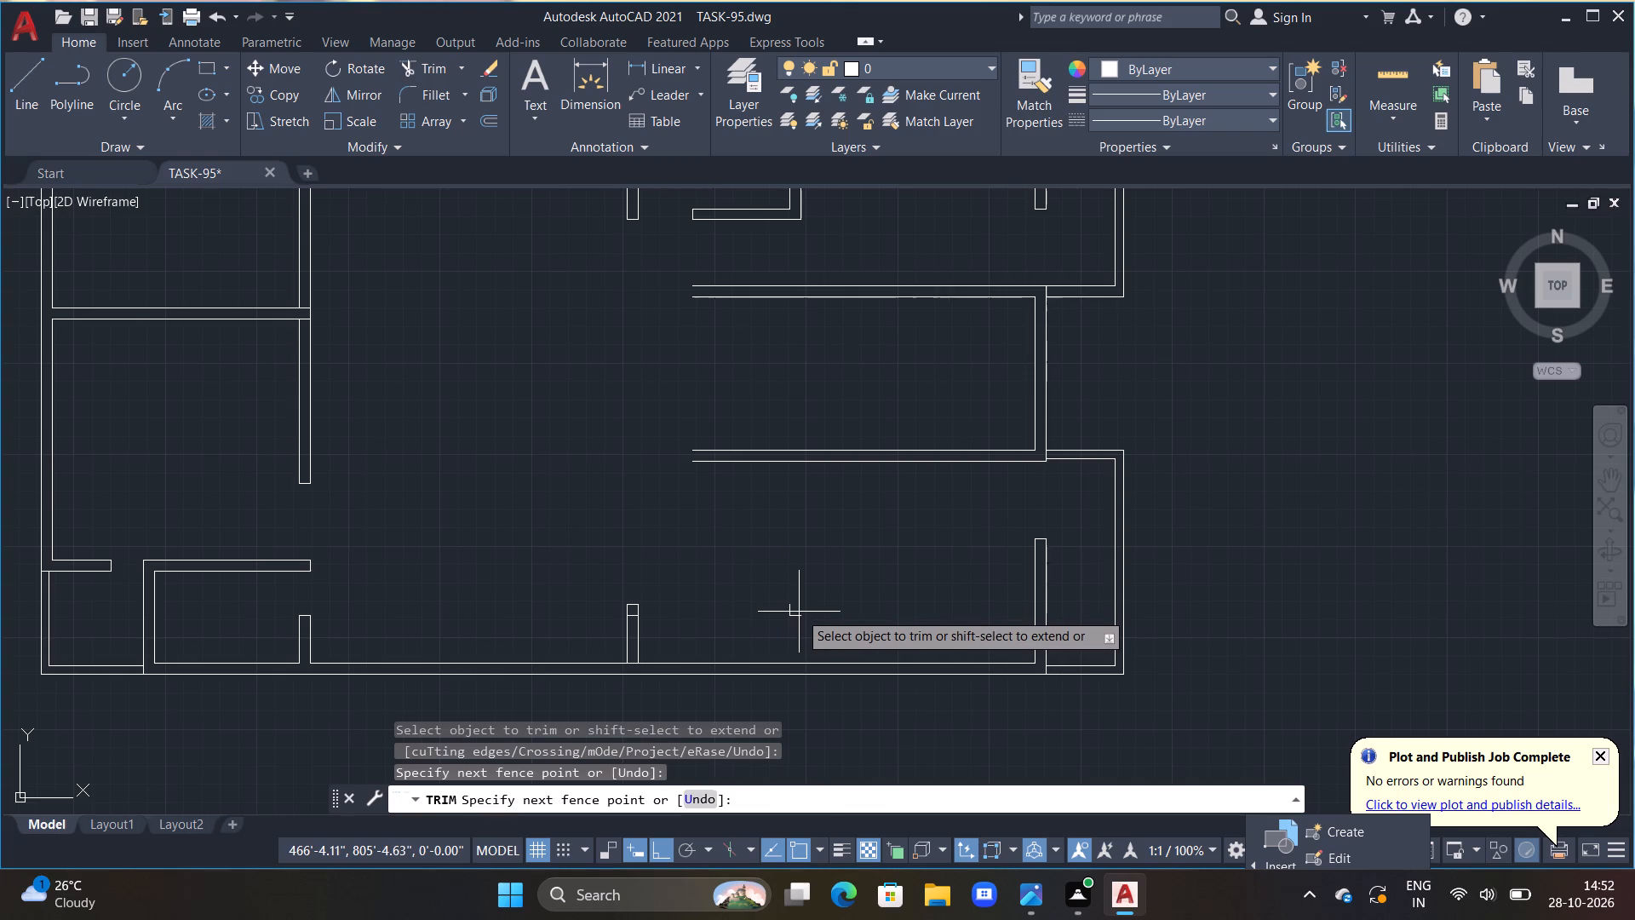
click(788, 618)
double_click(790, 607)
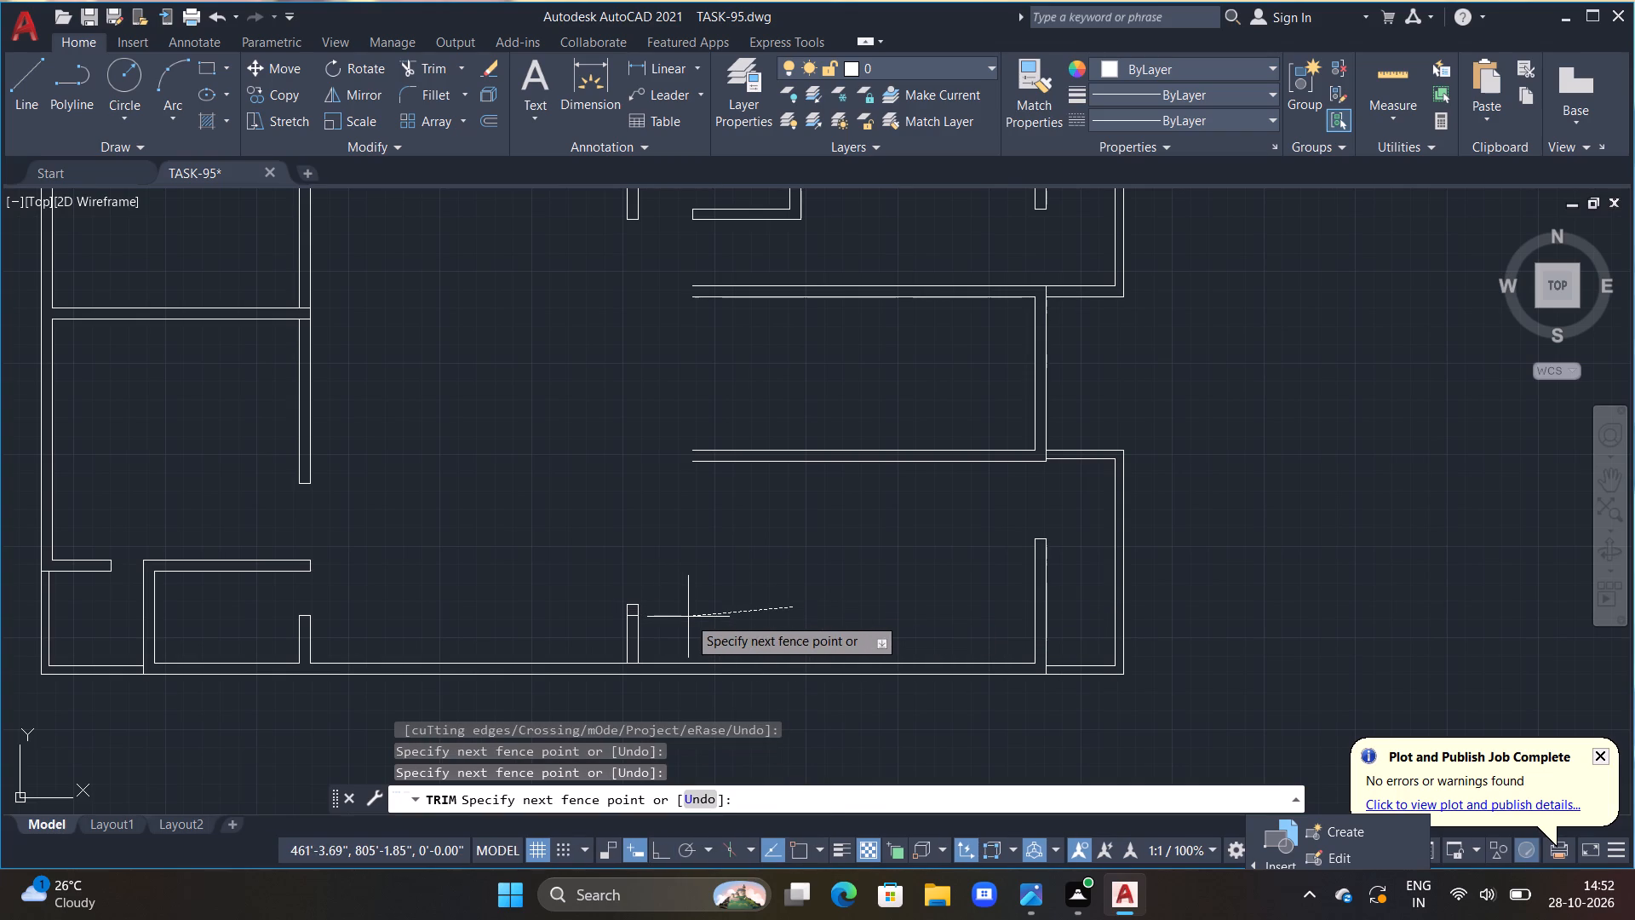
click(715, 628)
Remove the remaining short central wall stub on the bottom exterior wall, including its end lines.
middle_drag(686, 613, 823, 532)
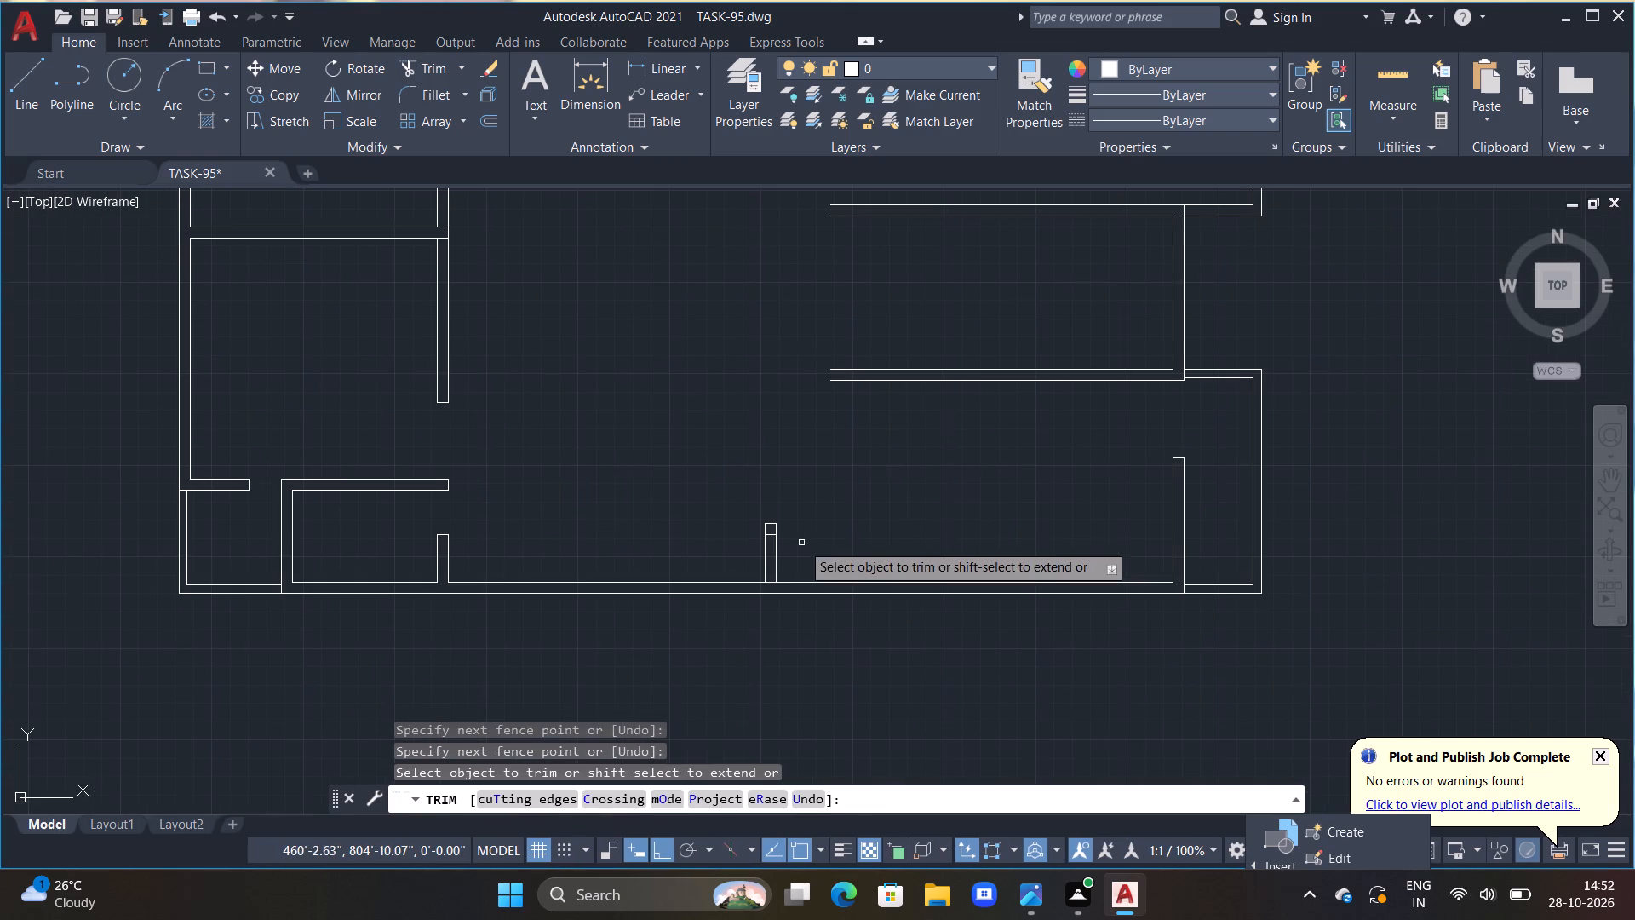
drag(799, 543, 748, 559)
click(768, 537)
click(771, 529)
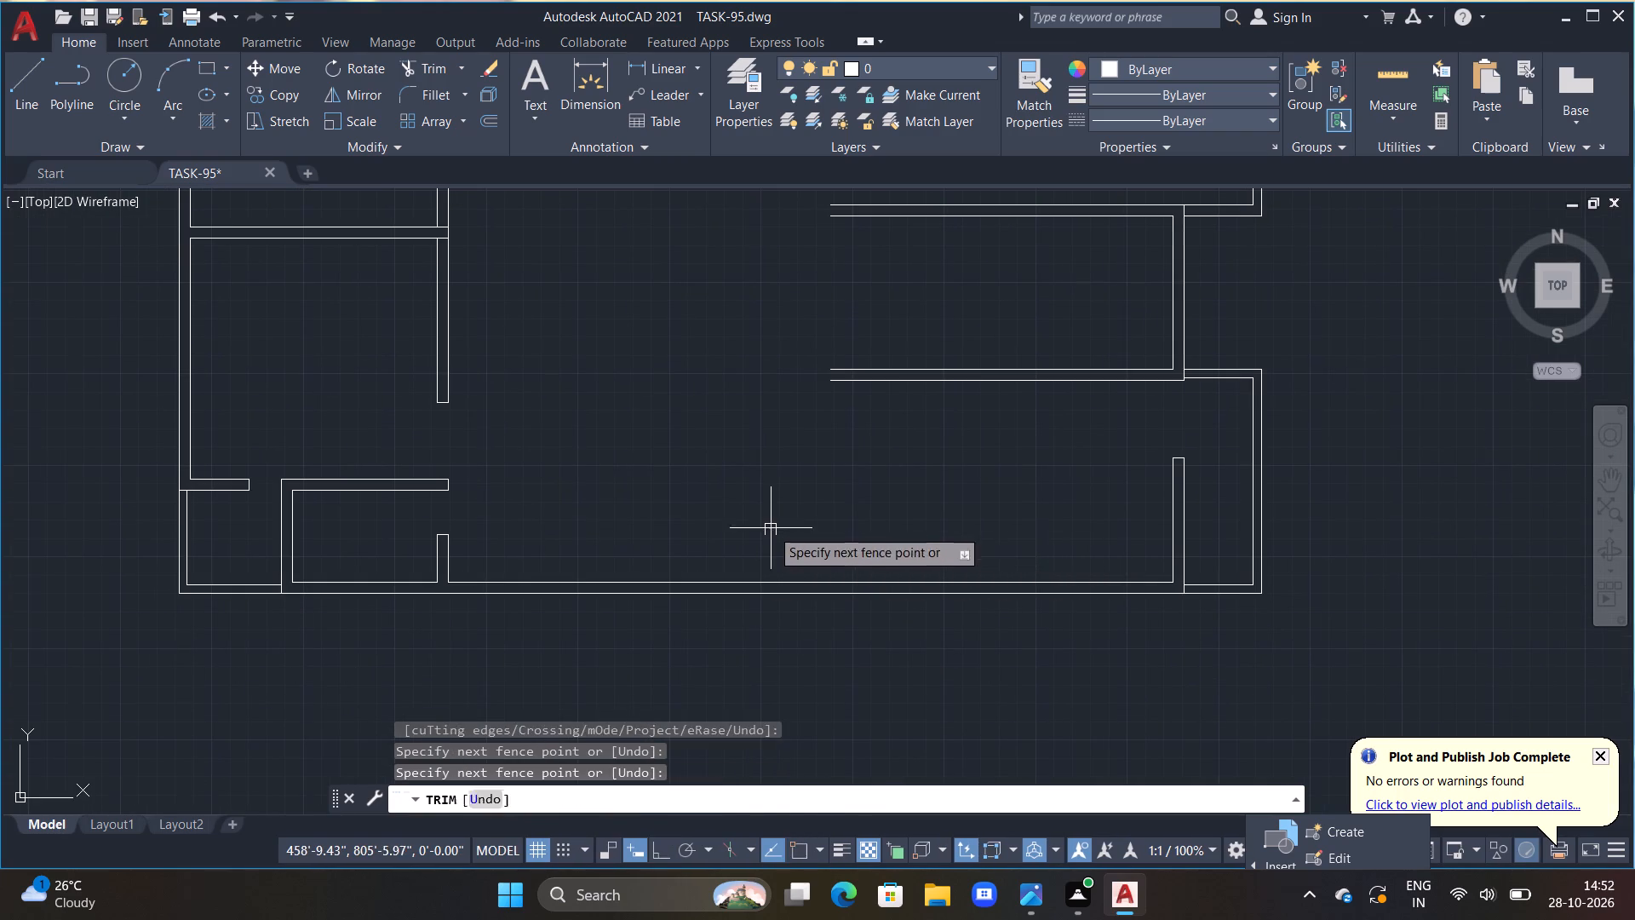
click(771, 524)
drag(762, 526, 774, 527)
click(777, 528)
scroll(782, 514, down, 2)
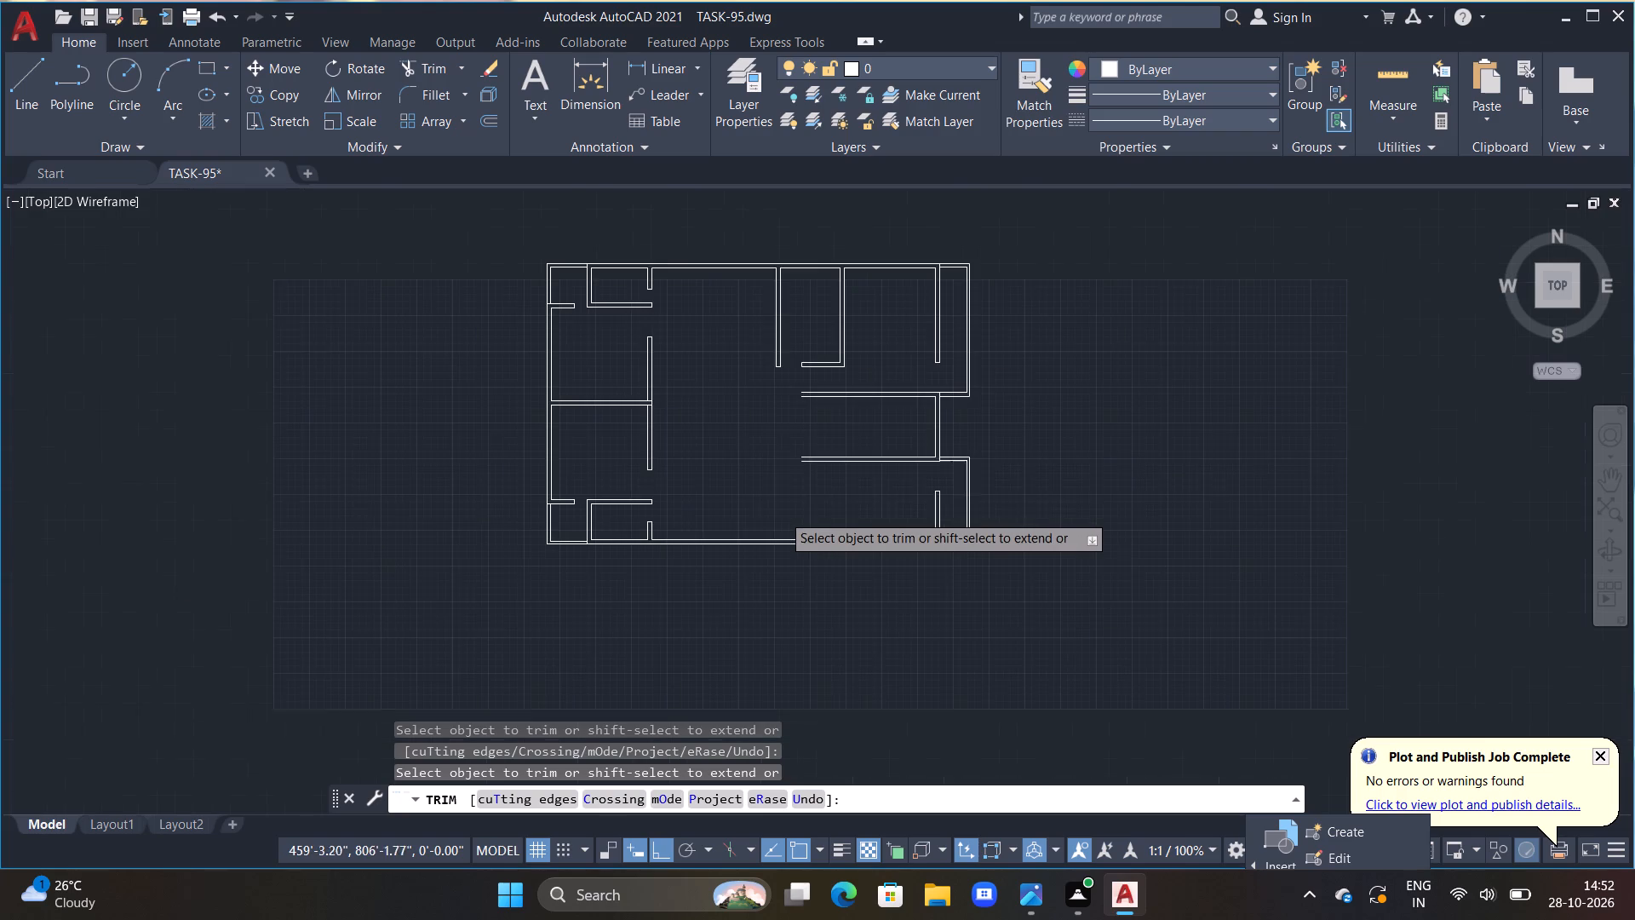
key(Escape)
key(Escape)
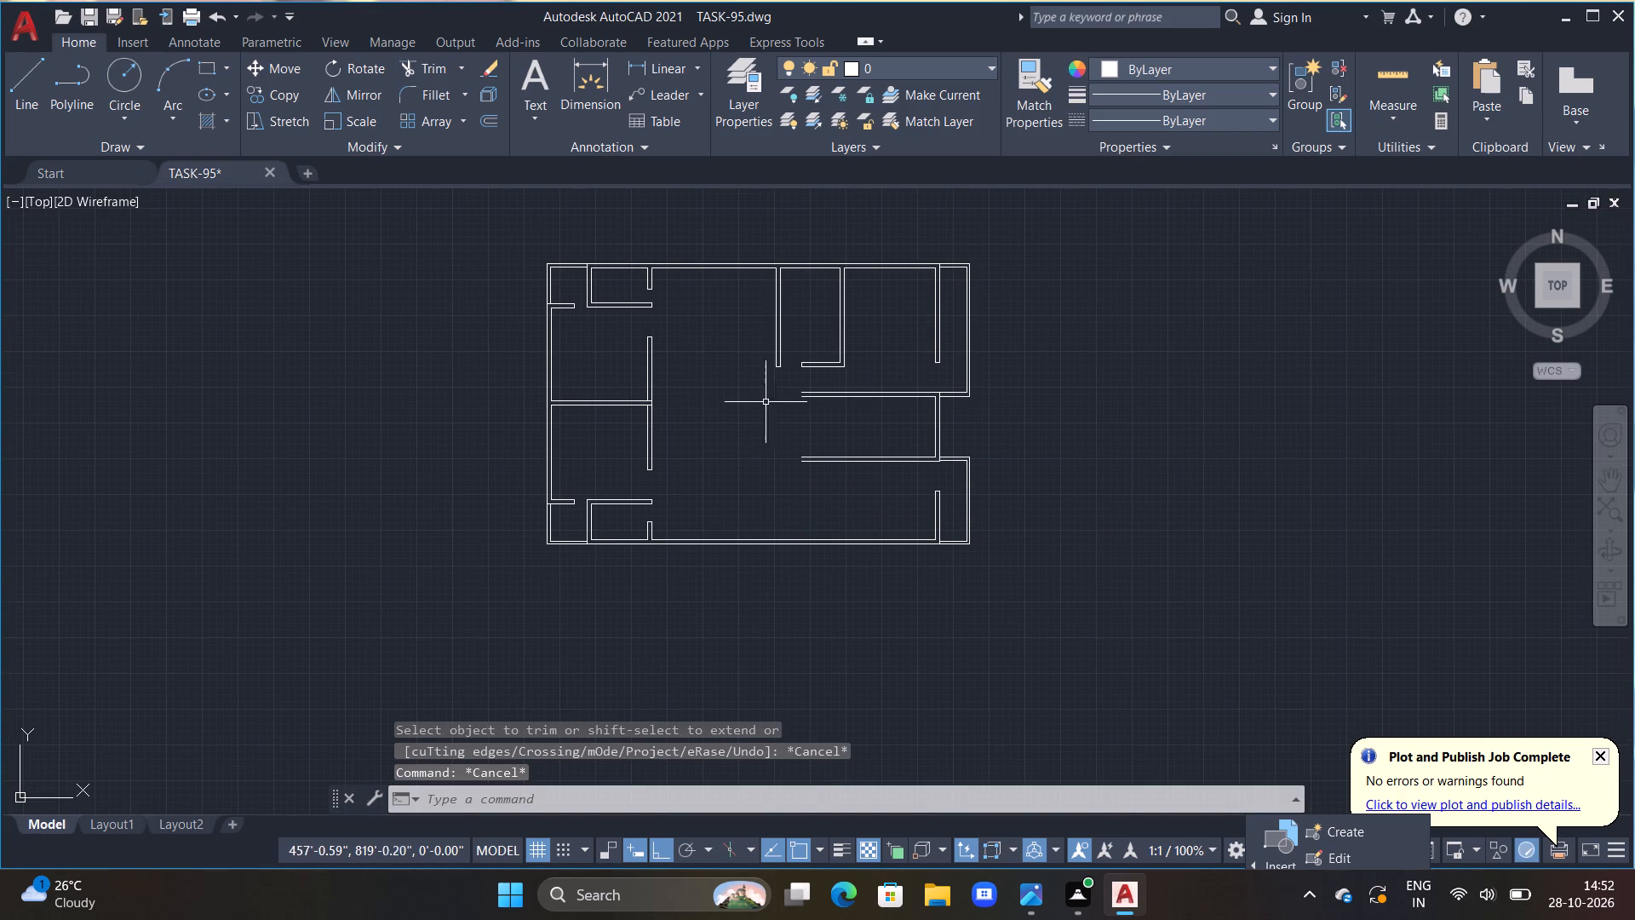
Draw a vertical line about 8' long across the middle room's open end, aligned with the left face of the partition above.
scroll(789, 390, up, 2)
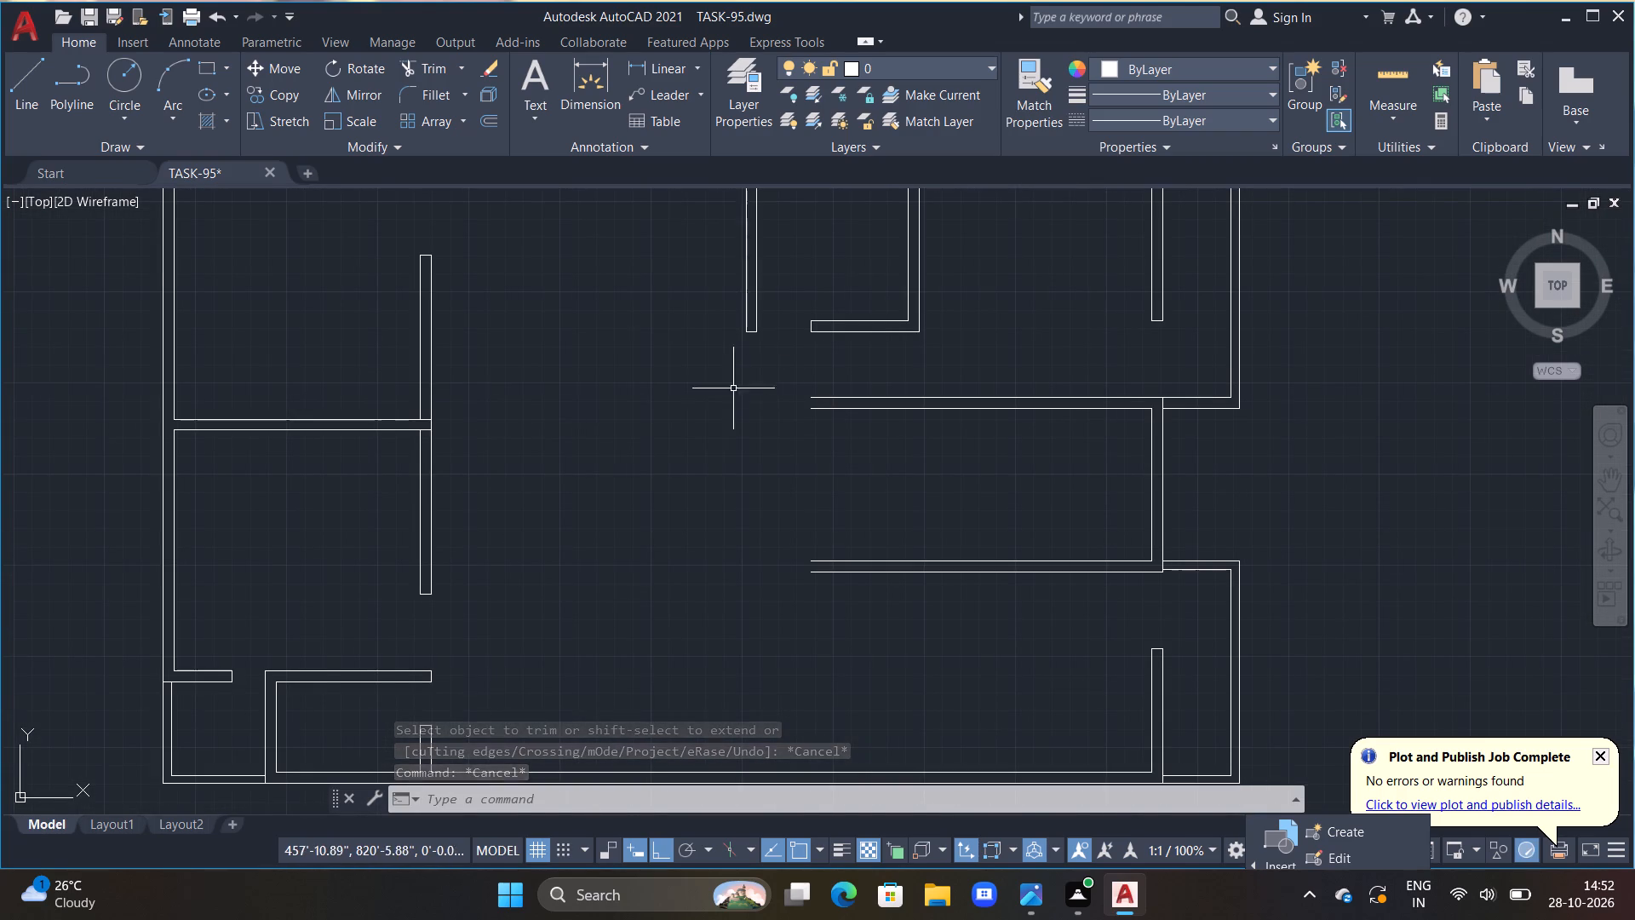
middle_click(735, 387)
key(l)
key(space)
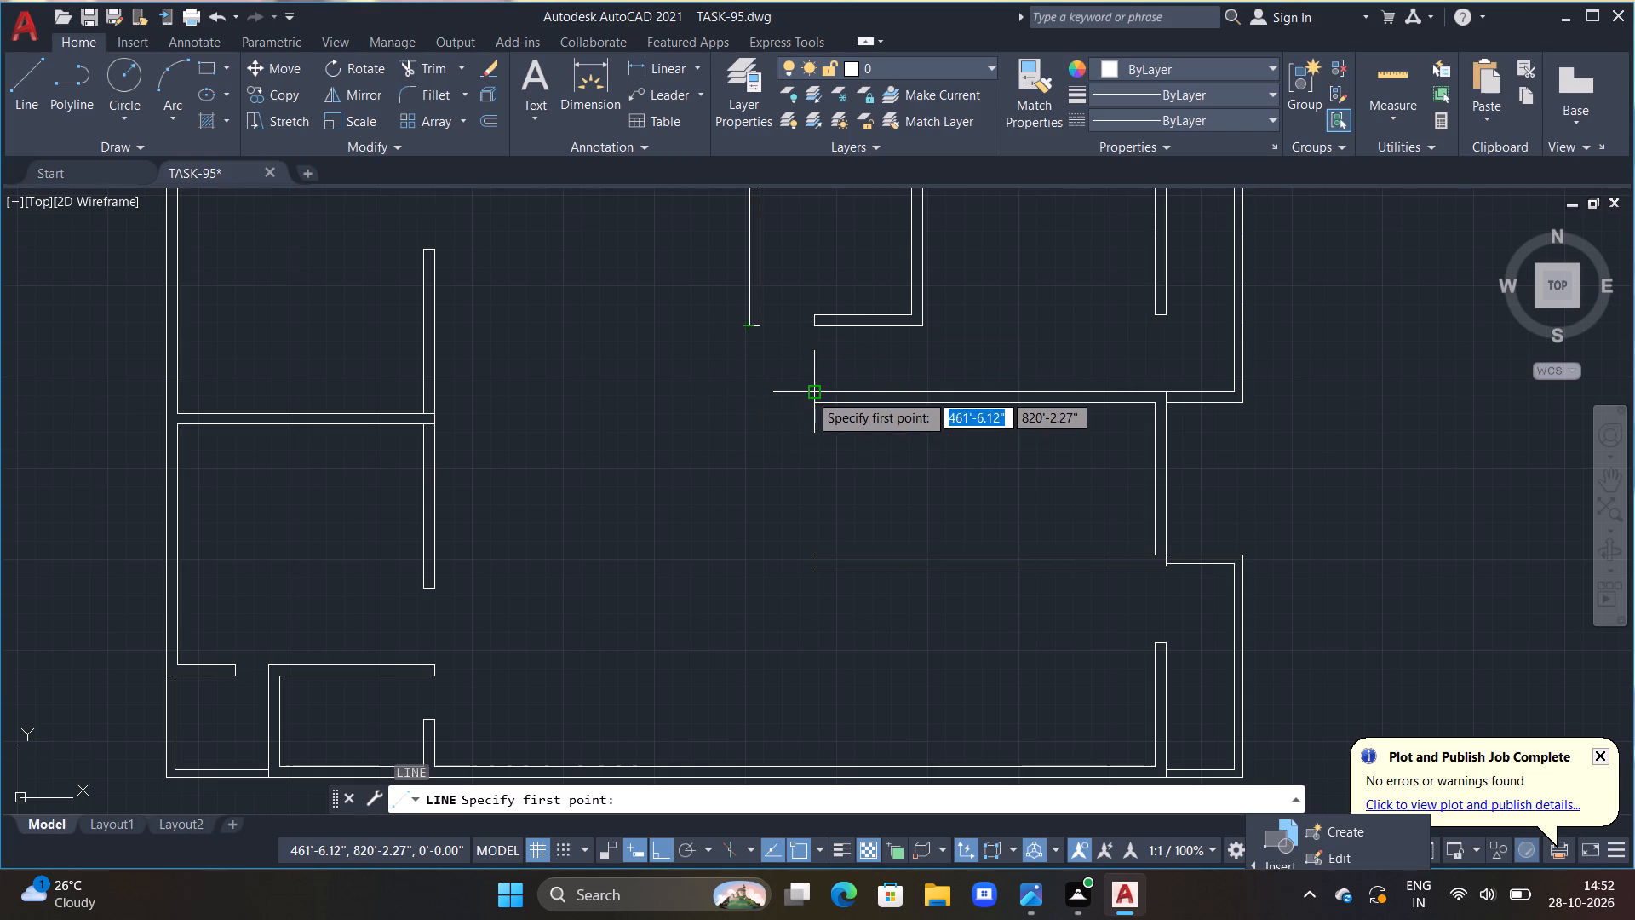
click(753, 394)
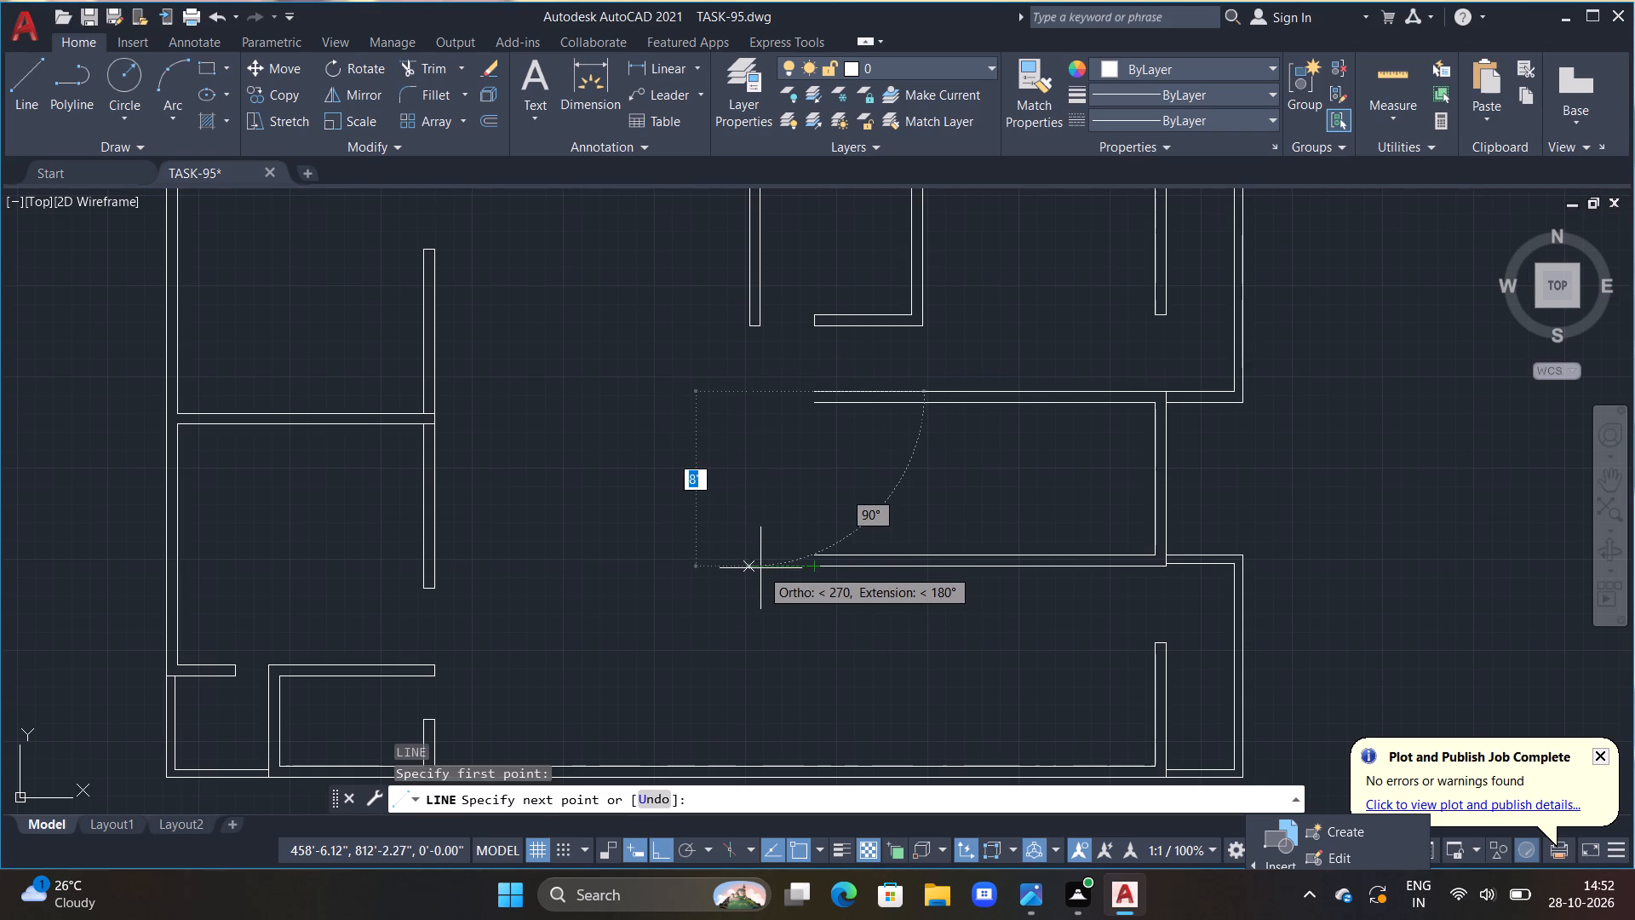
click(751, 568)
key(Escape)
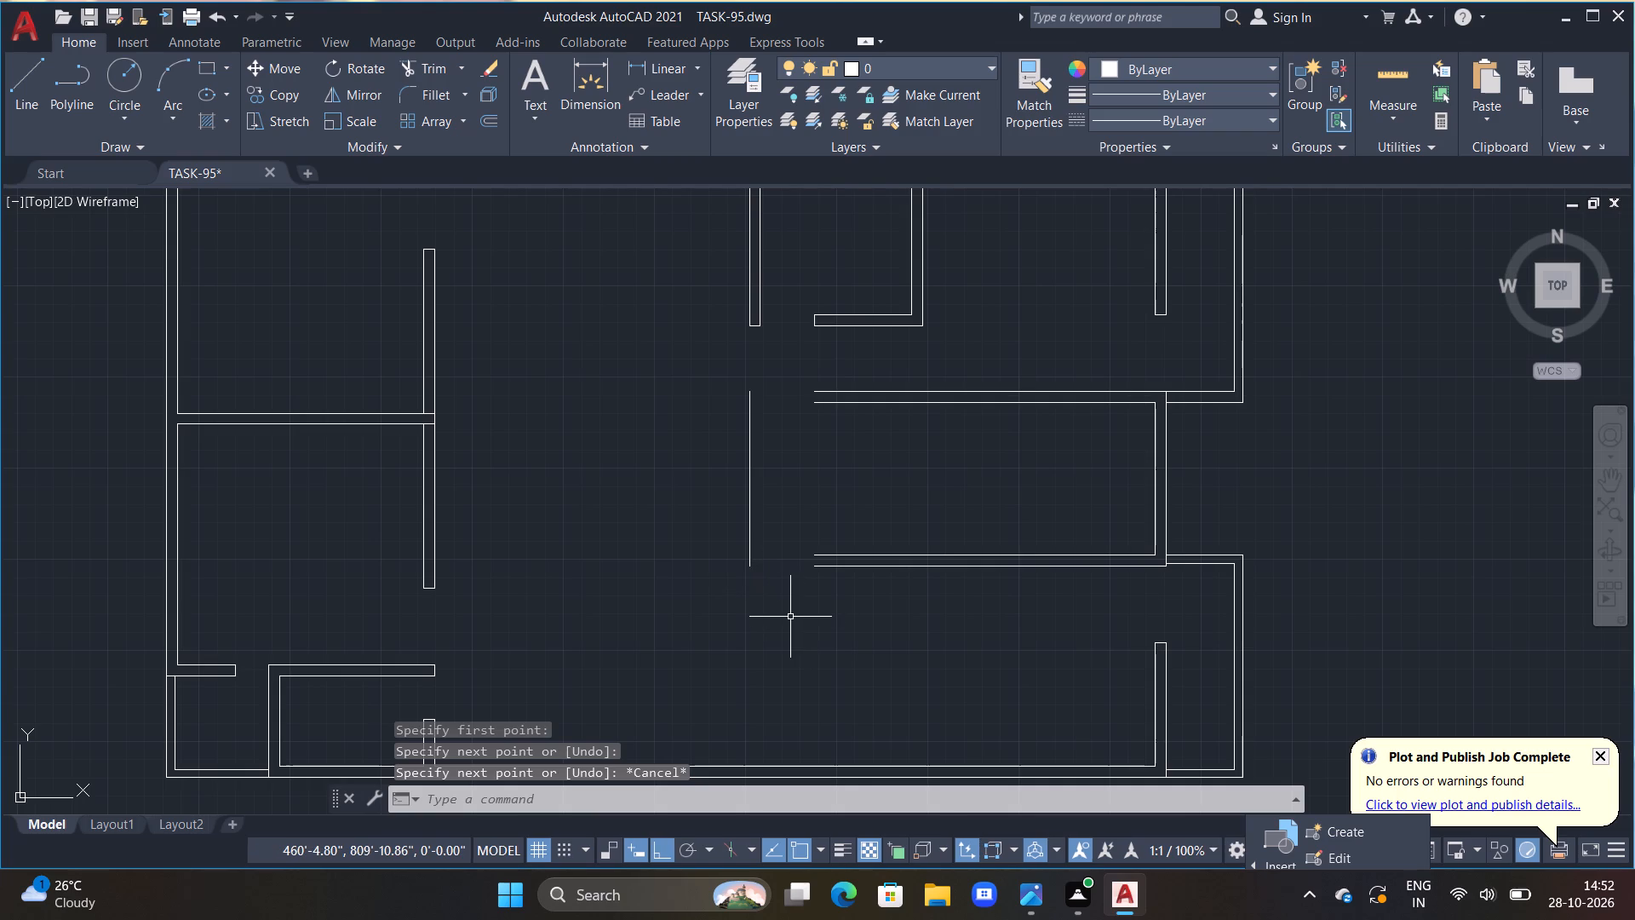
Extend all four lines of the middle room's top and bottom walls to the new vertical line.
key(e)
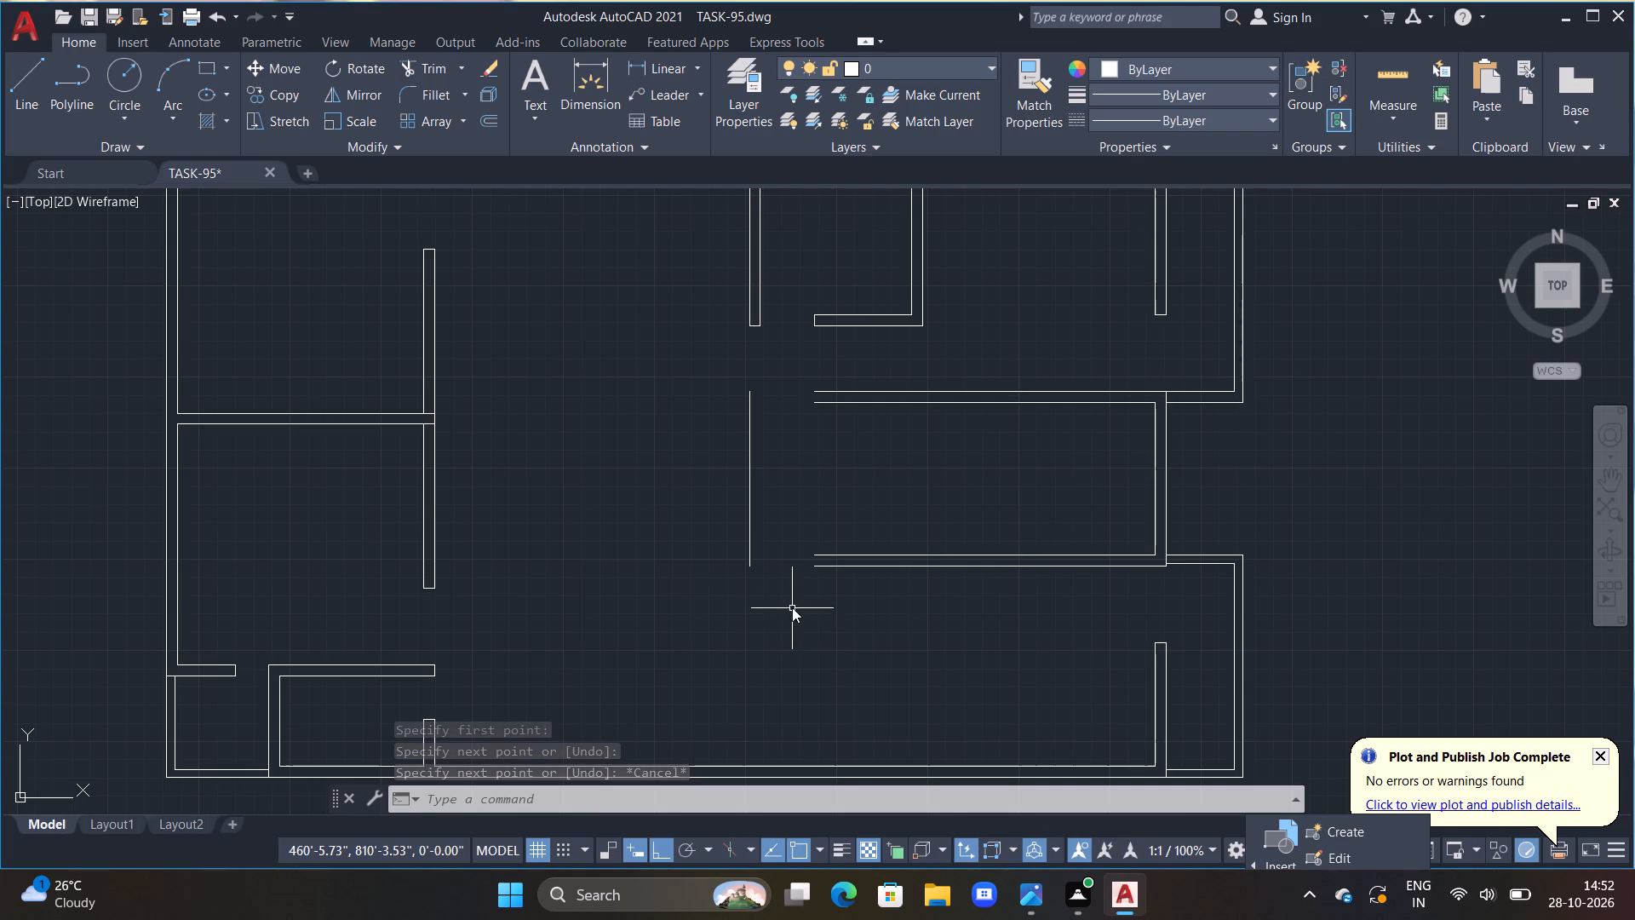
text(X)
key(space)
double_click(822, 566)
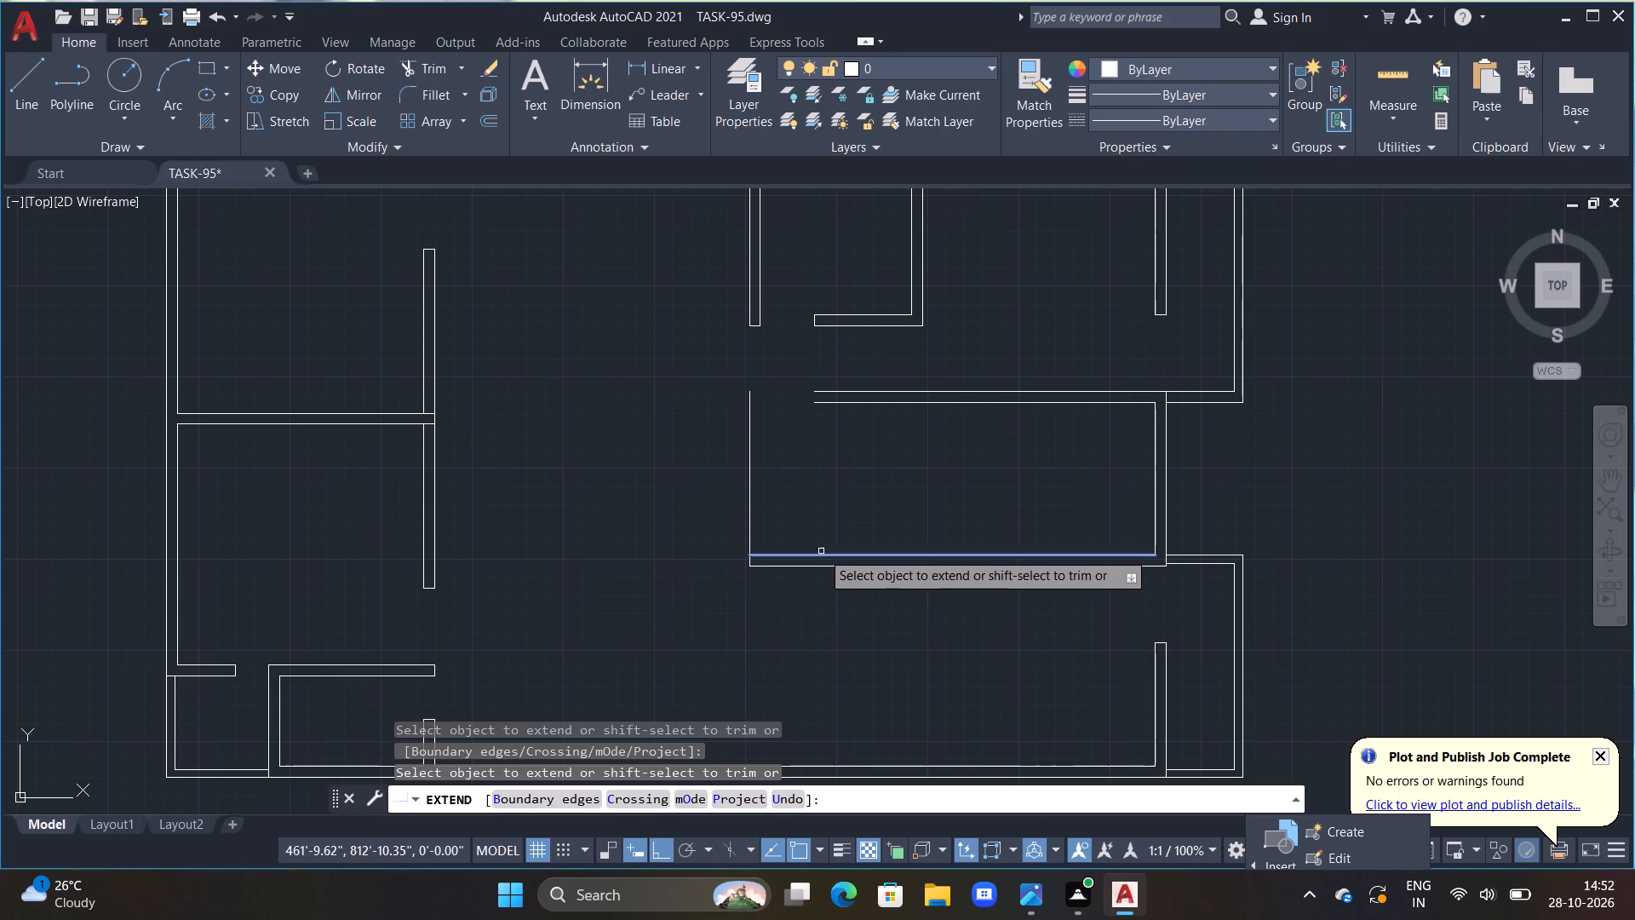
click(815, 556)
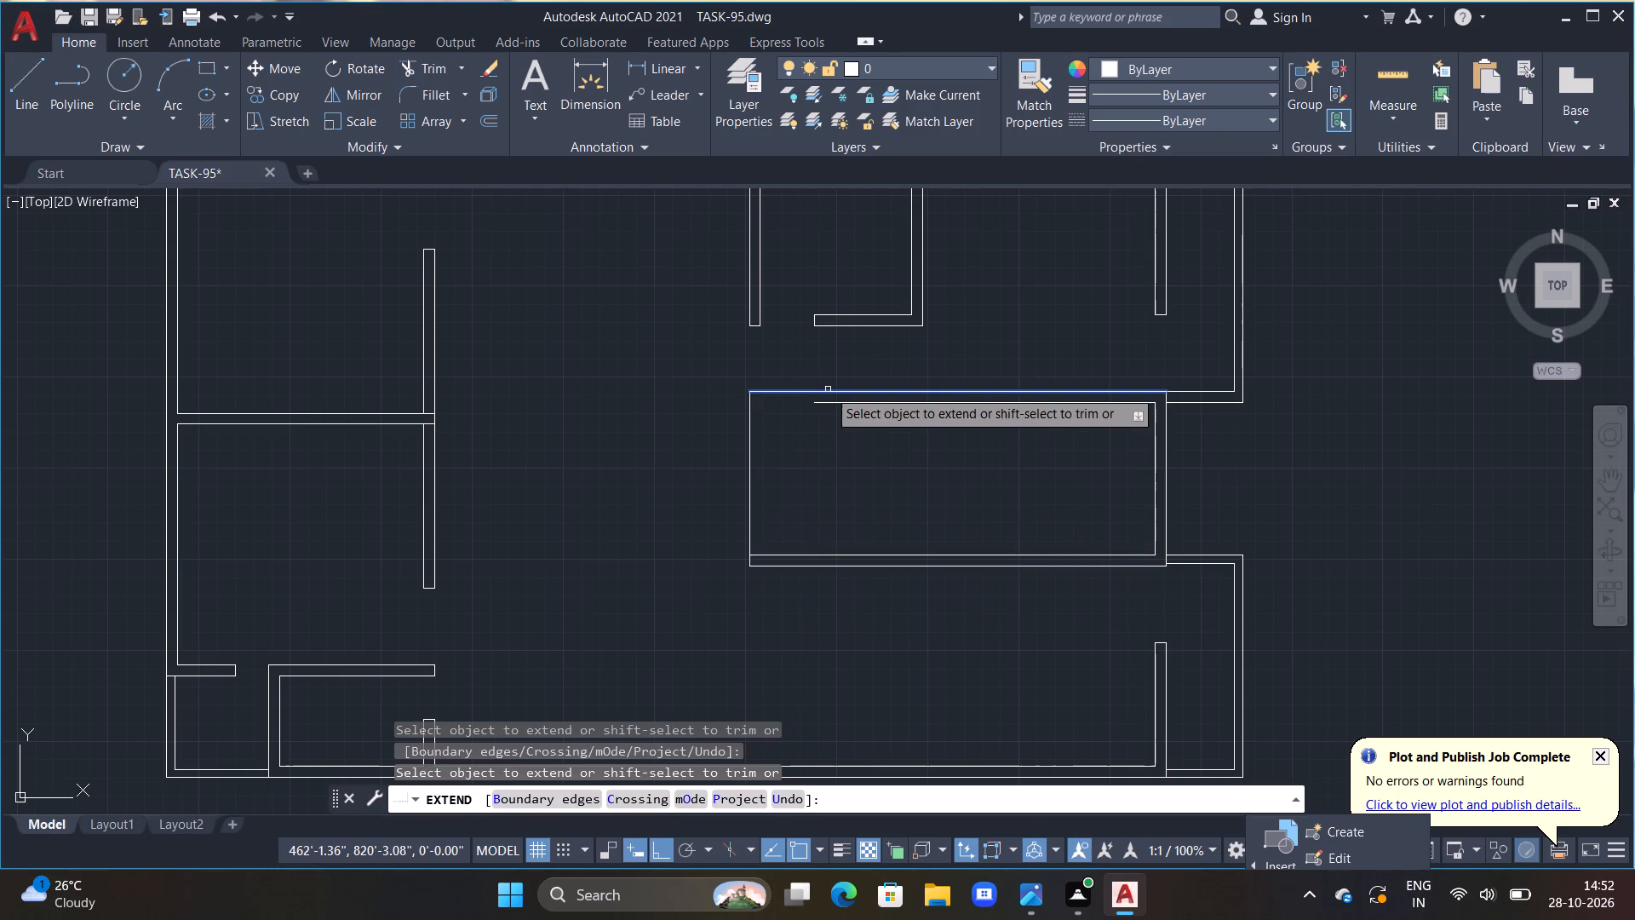
click(828, 389)
click(822, 402)
key(Escape)
key(Escape)
key(Escape)
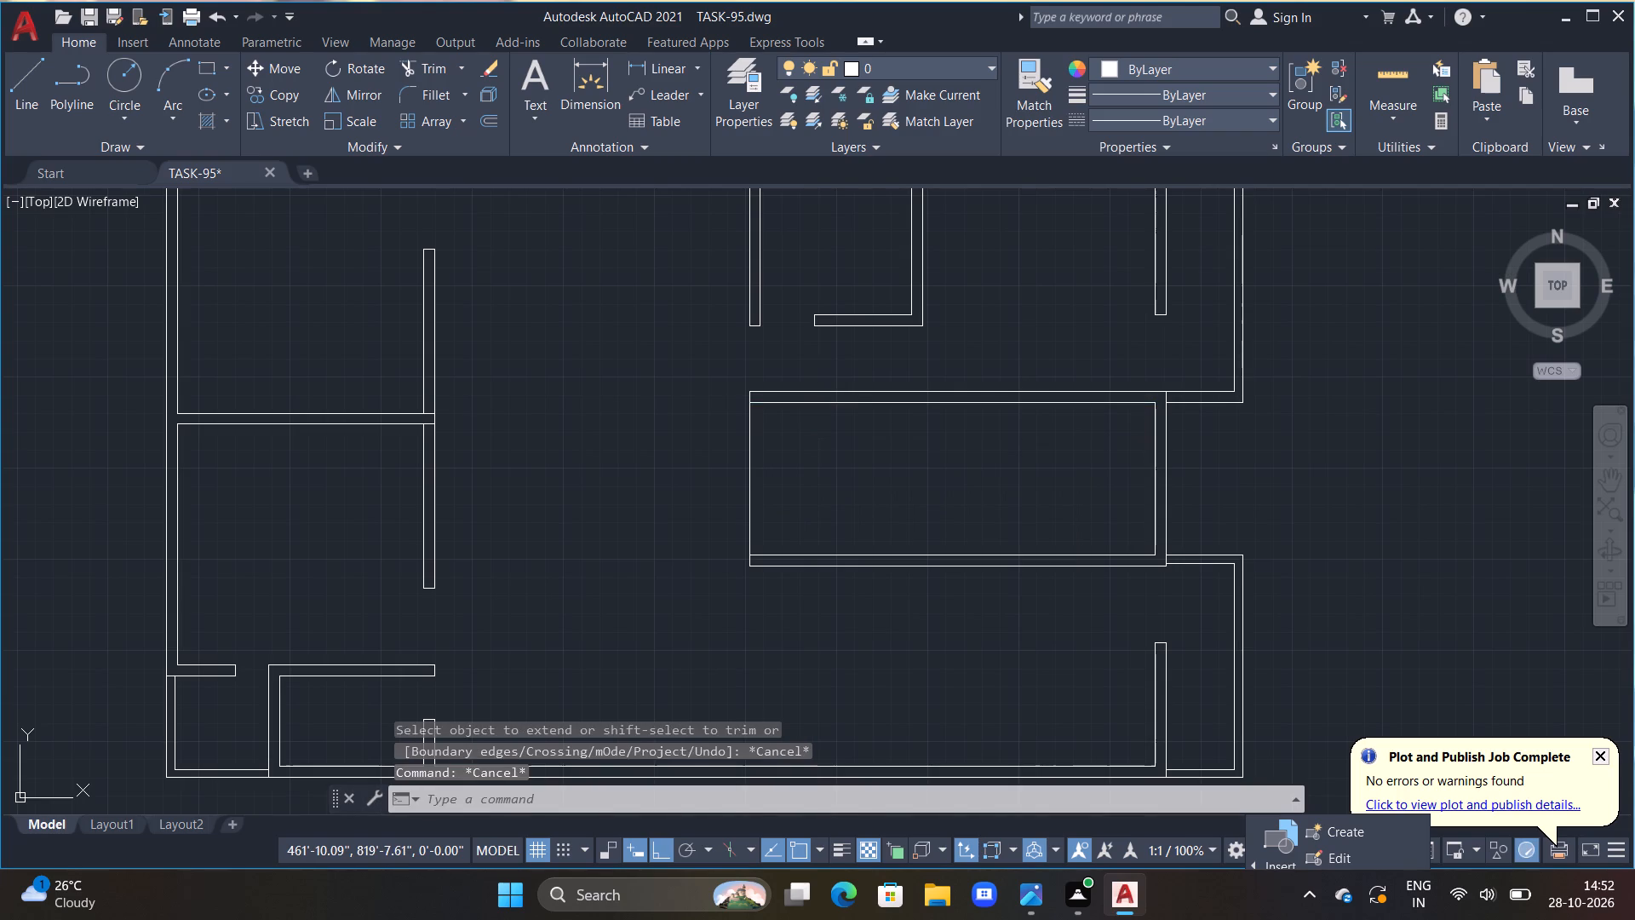
Trim the vertical line between the middle room's two horizontal walls, leaving only their end caps.
text(TR)
key(space)
drag(785, 447, 744, 466)
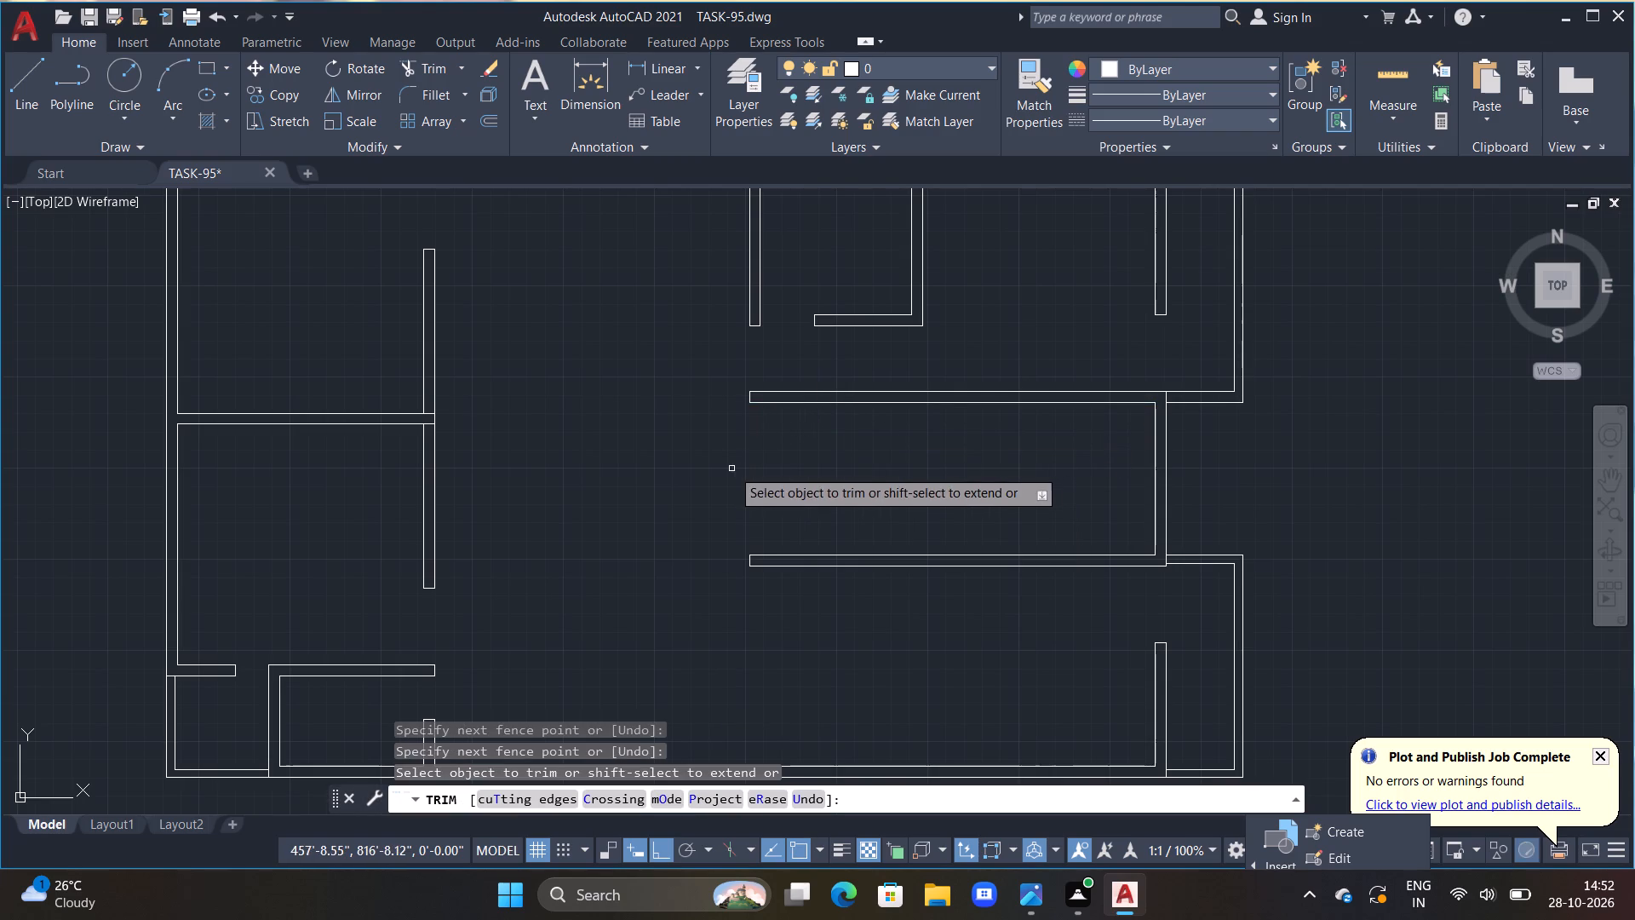
scroll(707, 574, down, 1)
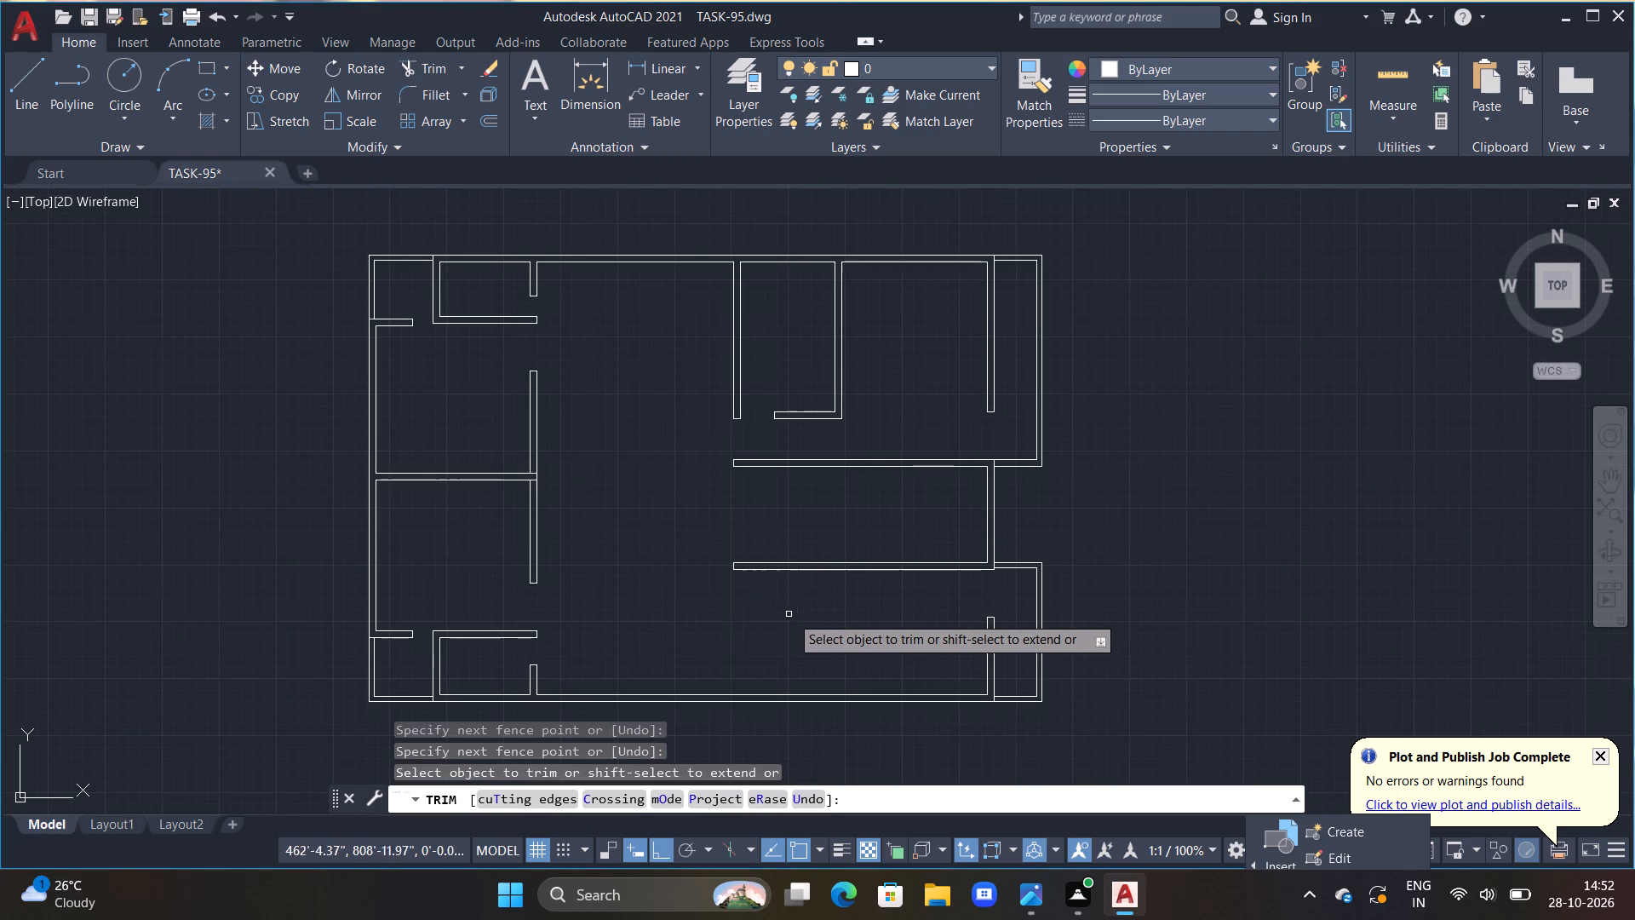
middle_drag(797, 618, 800, 545)
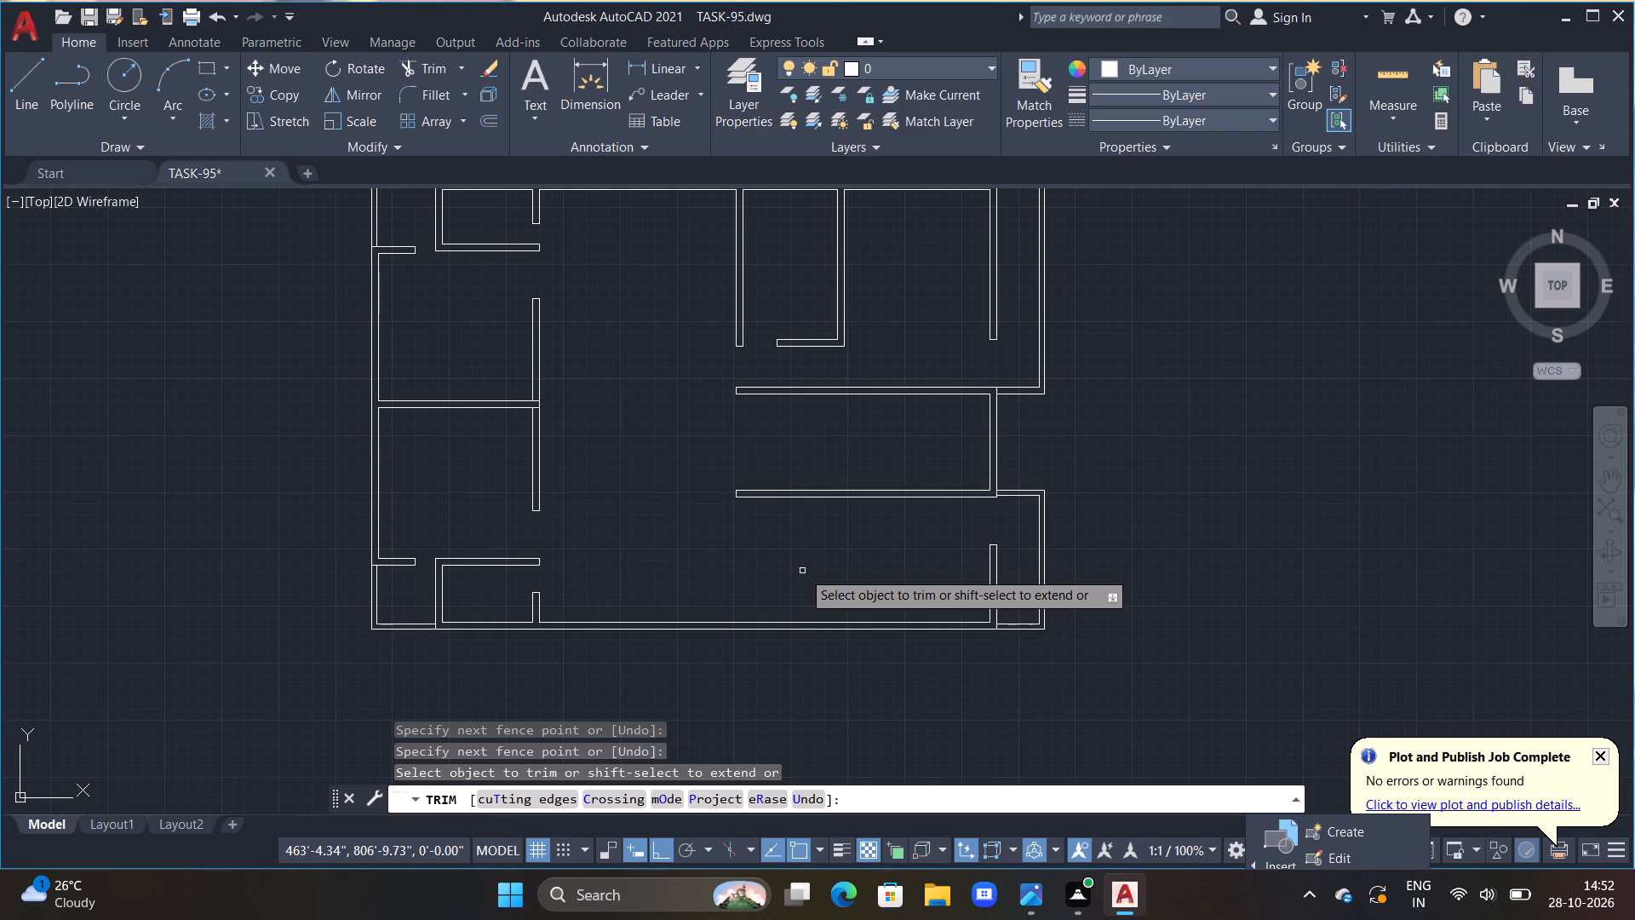
Create a vertical partition in the bottom right room by offsetting the right wall stub's left face 10'8" inward and that line another 6" left.
key(Escape)
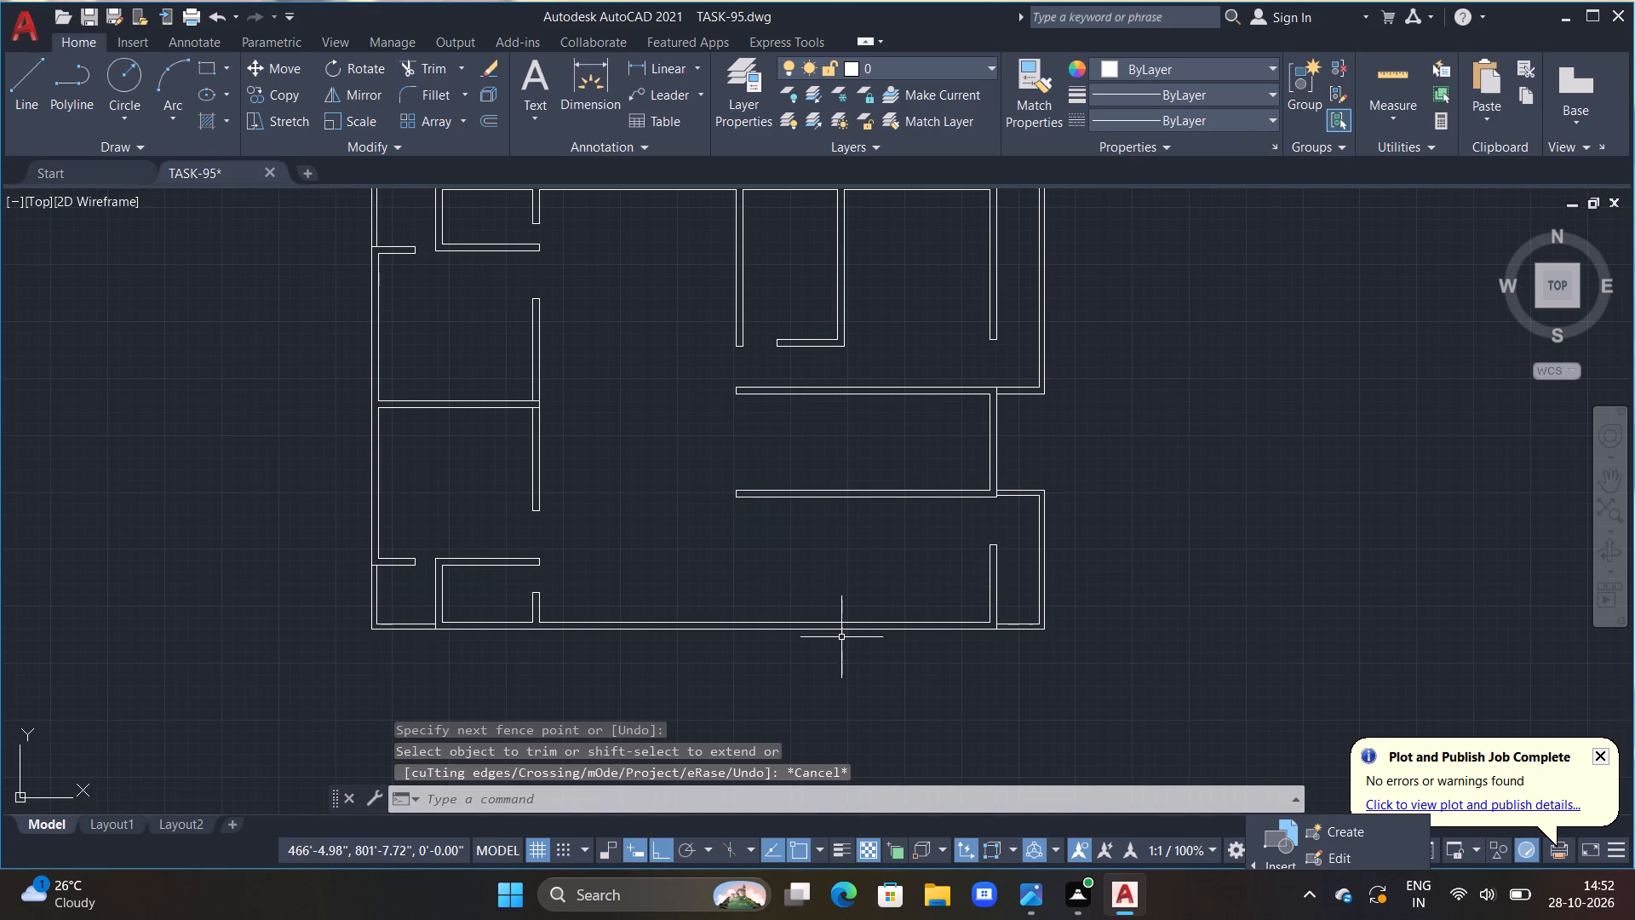
middle_drag(916, 399, 903, 428)
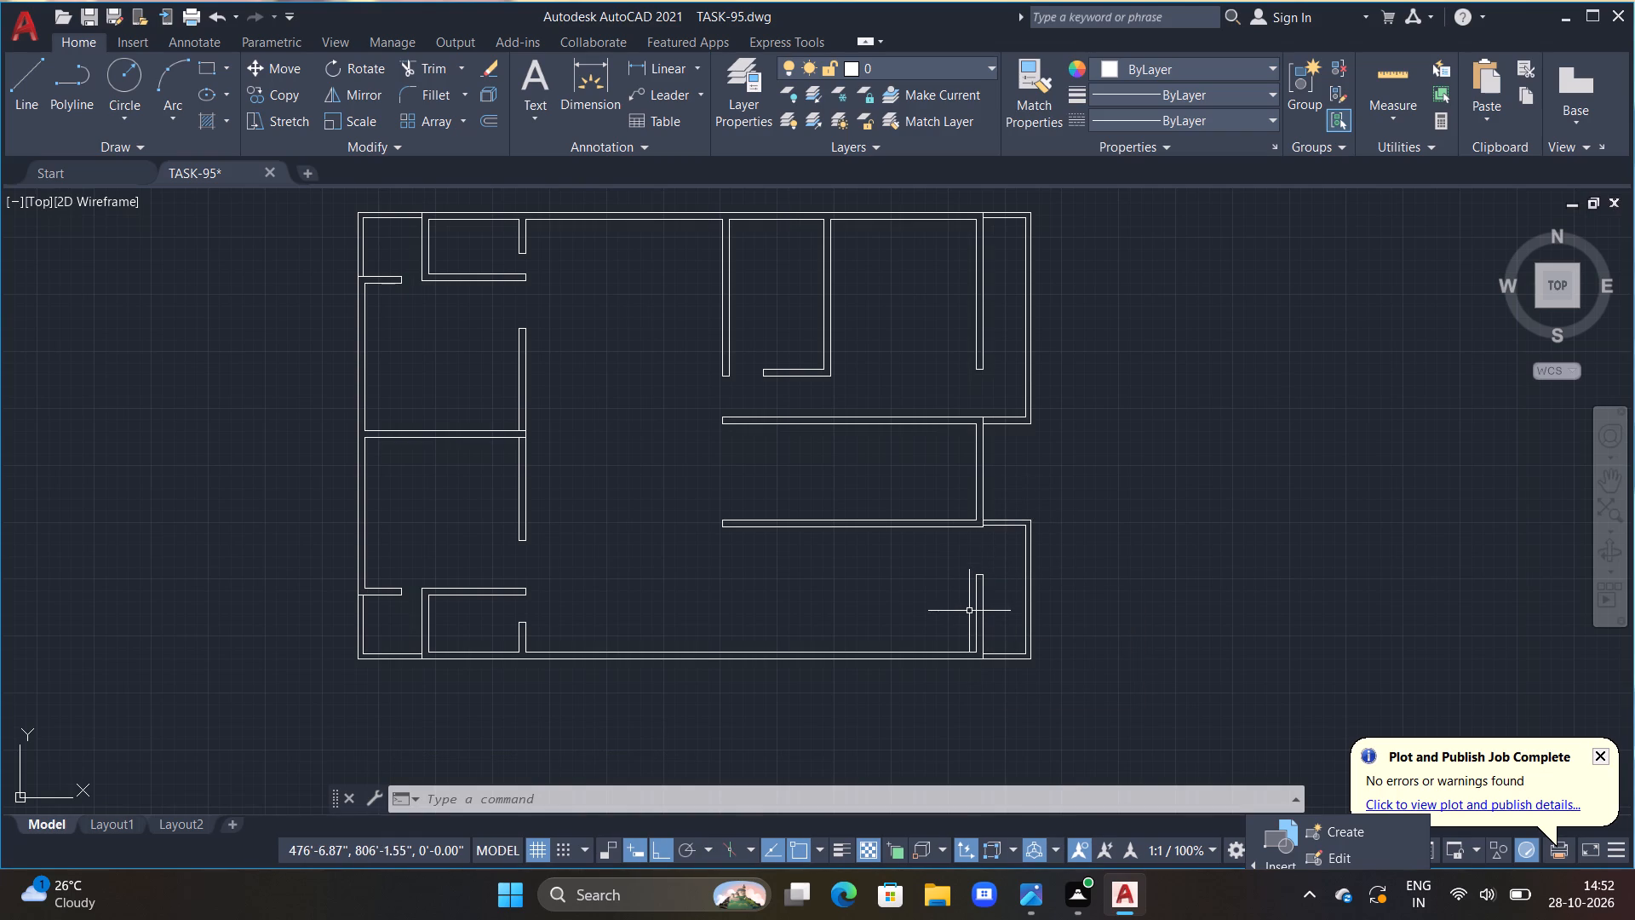
scroll(938, 625, down, 1)
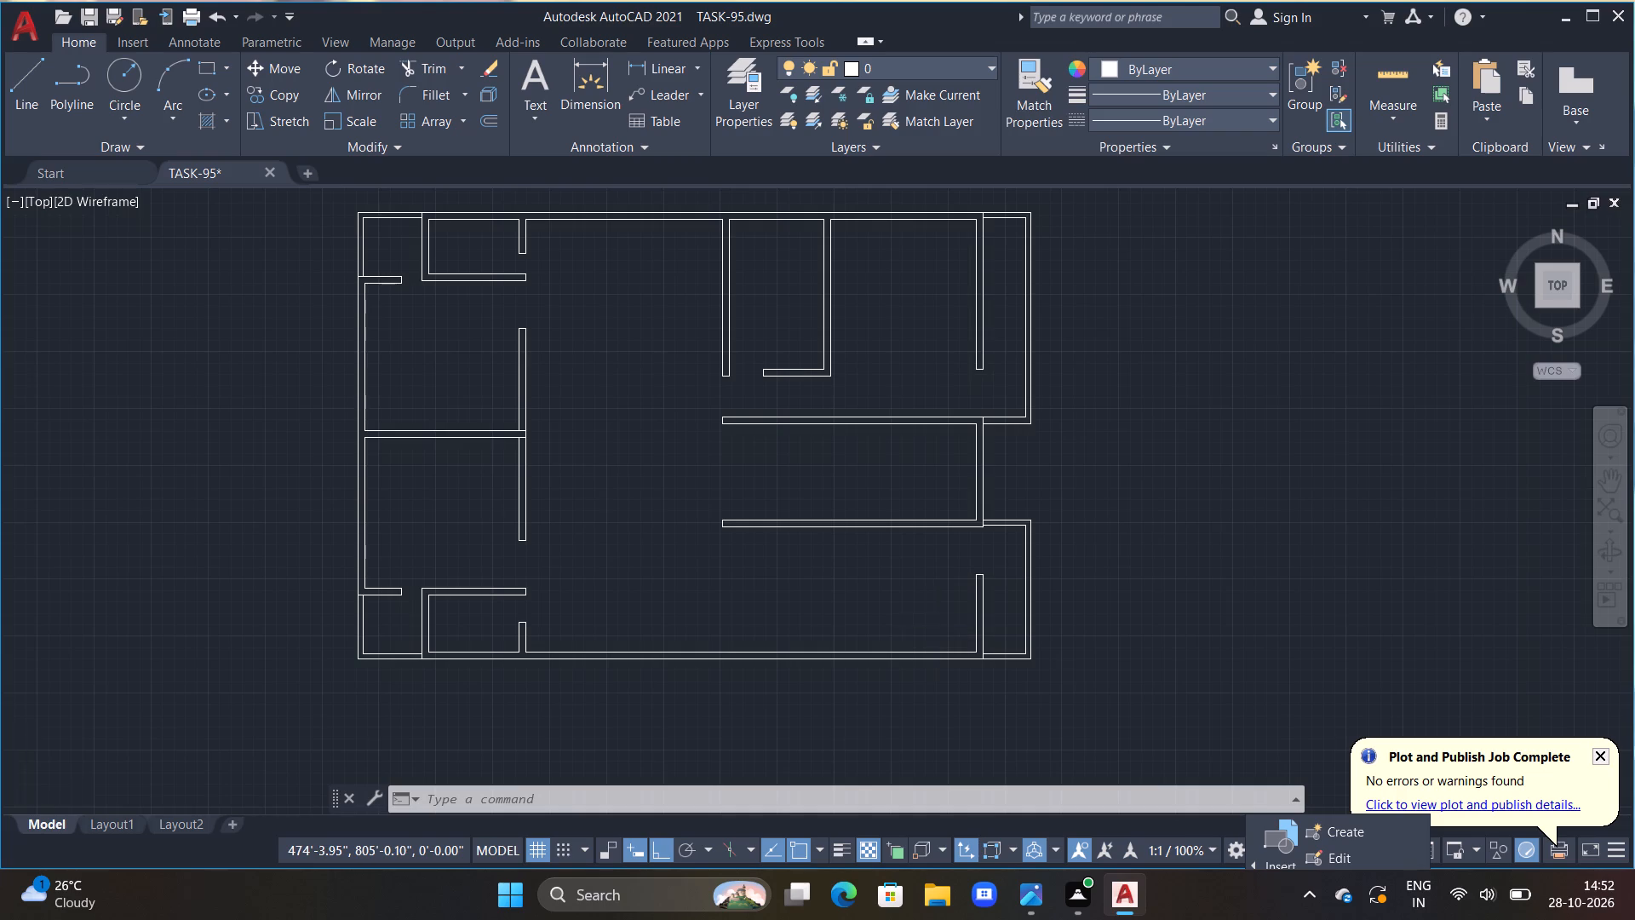
scroll(938, 624, up, 2)
middle_drag(938, 624, 970, 579)
scroll(970, 581, down, 1)
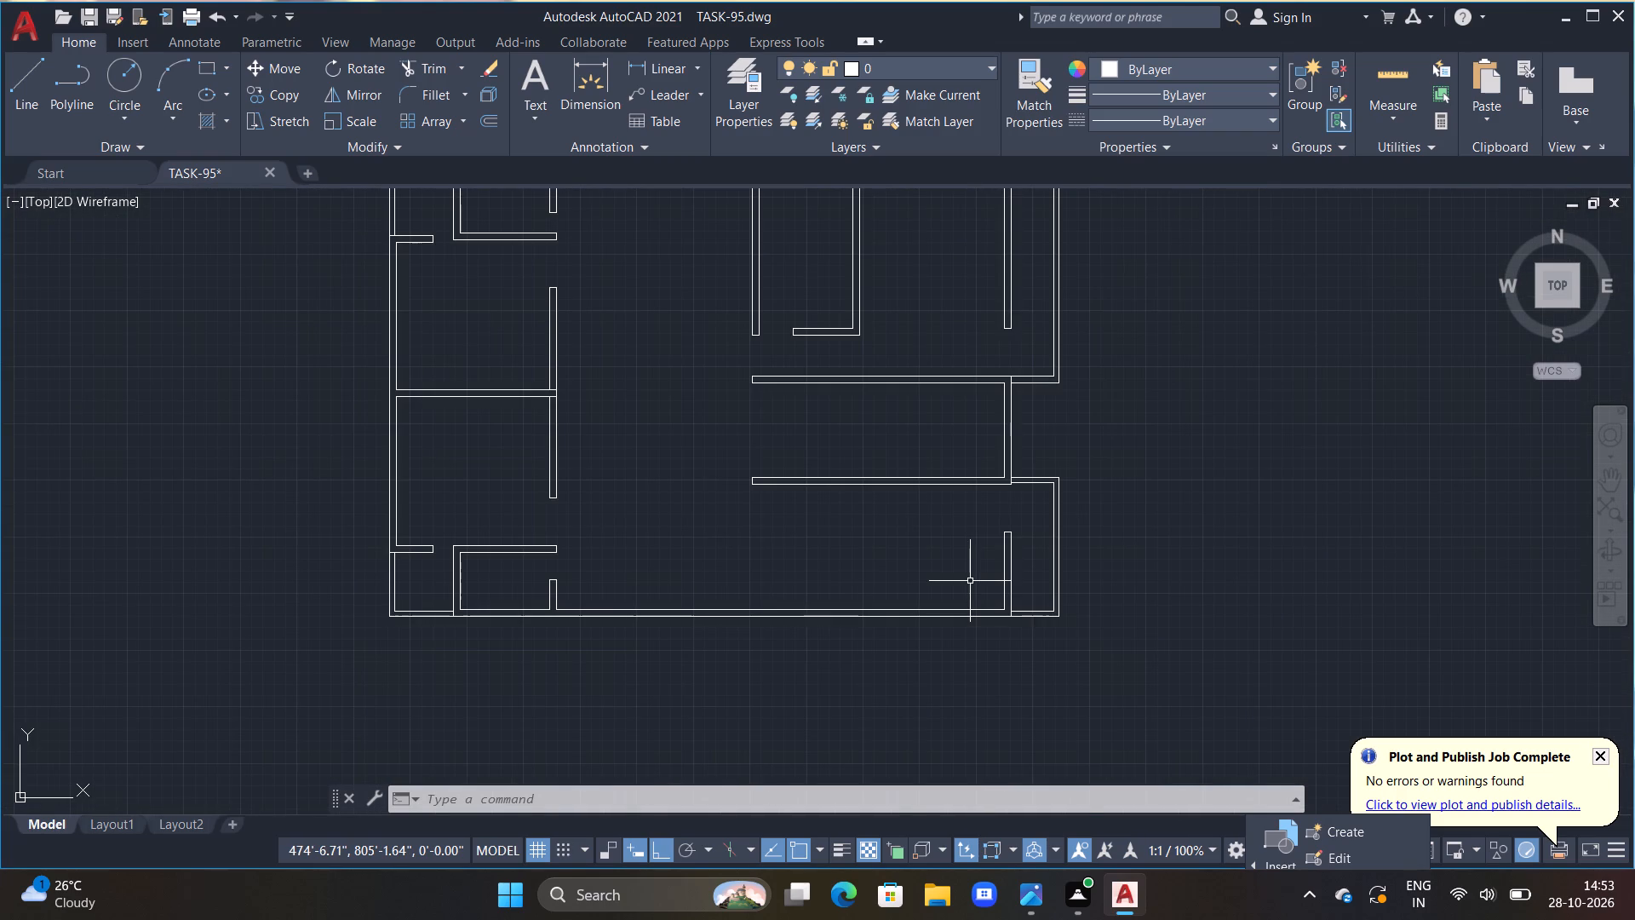
text(OFF 10'8")
key(Return)
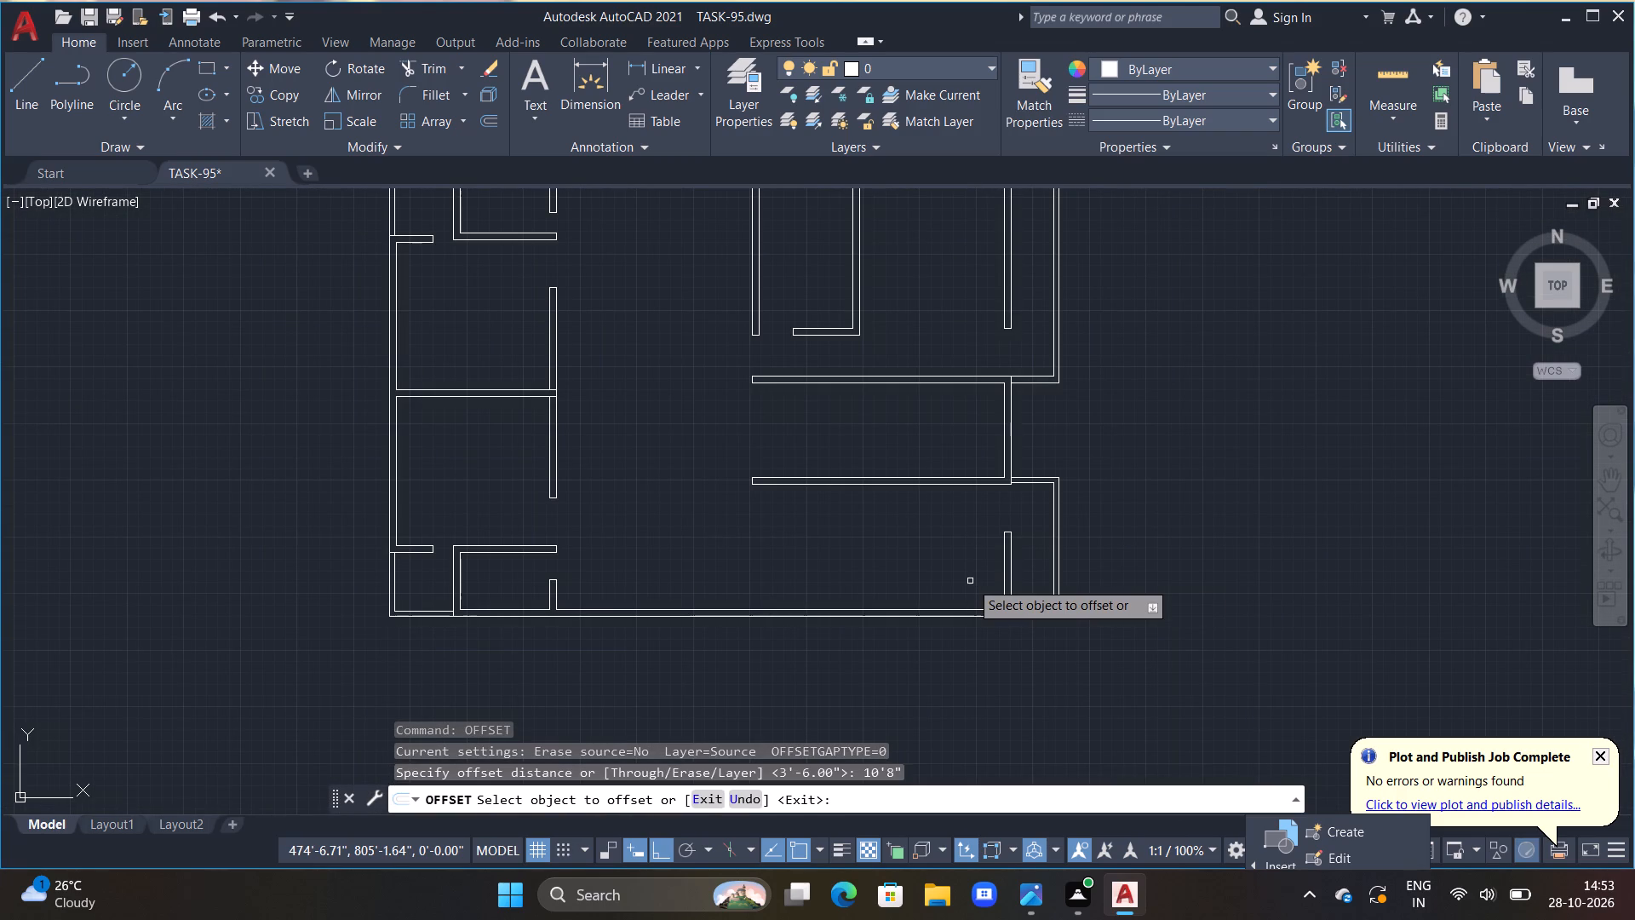
click(1001, 577)
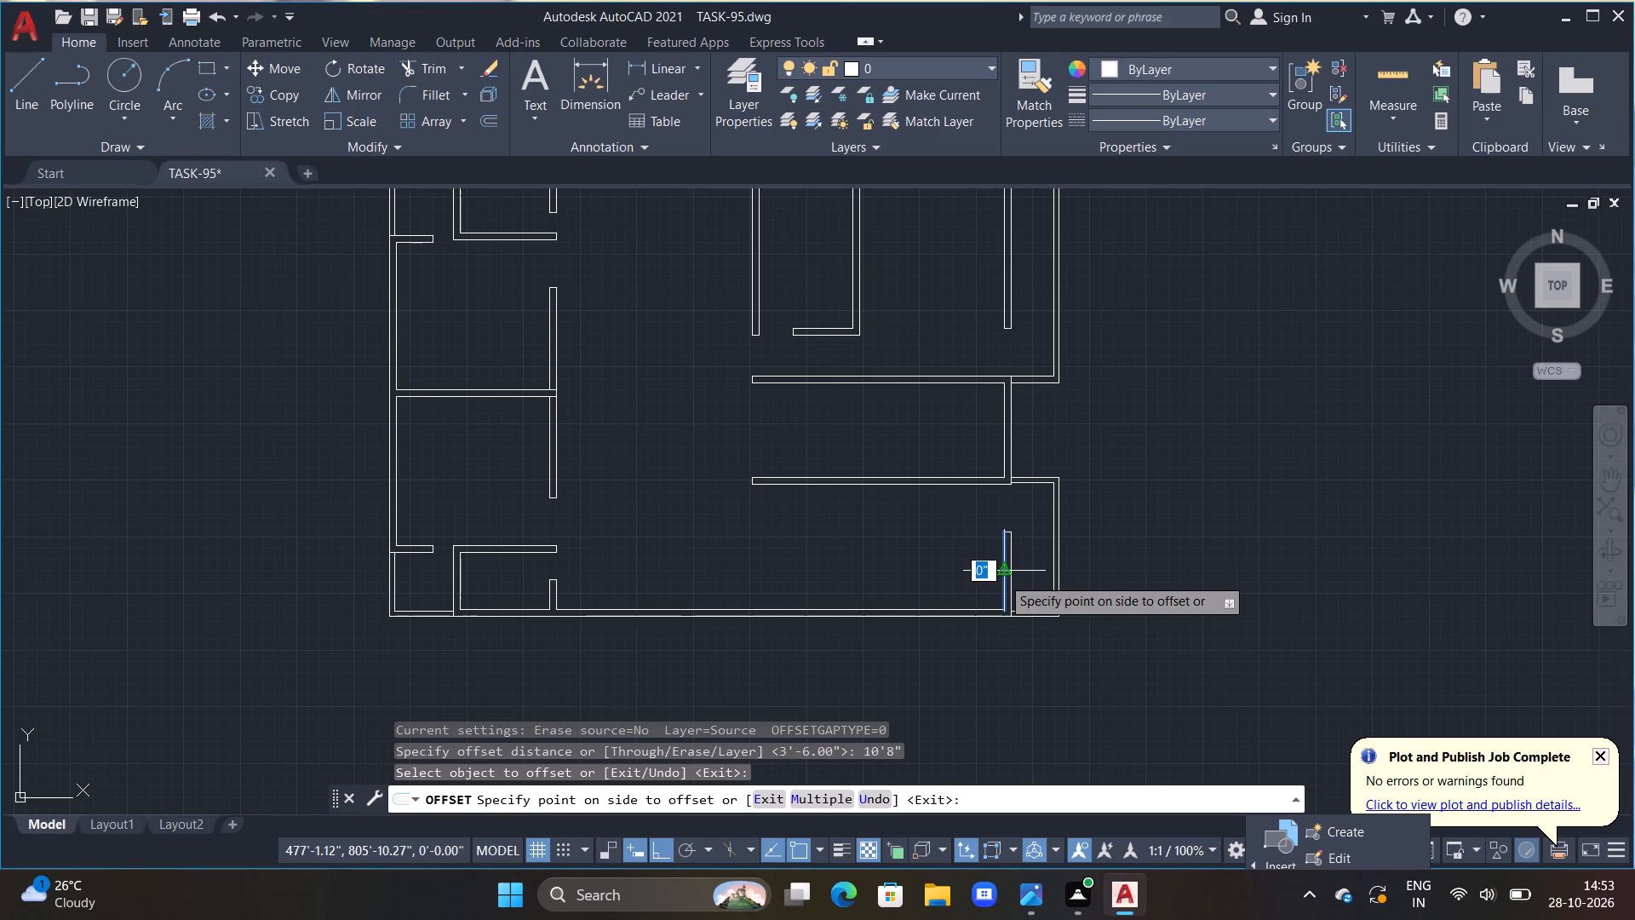
click(928, 564)
click(858, 558)
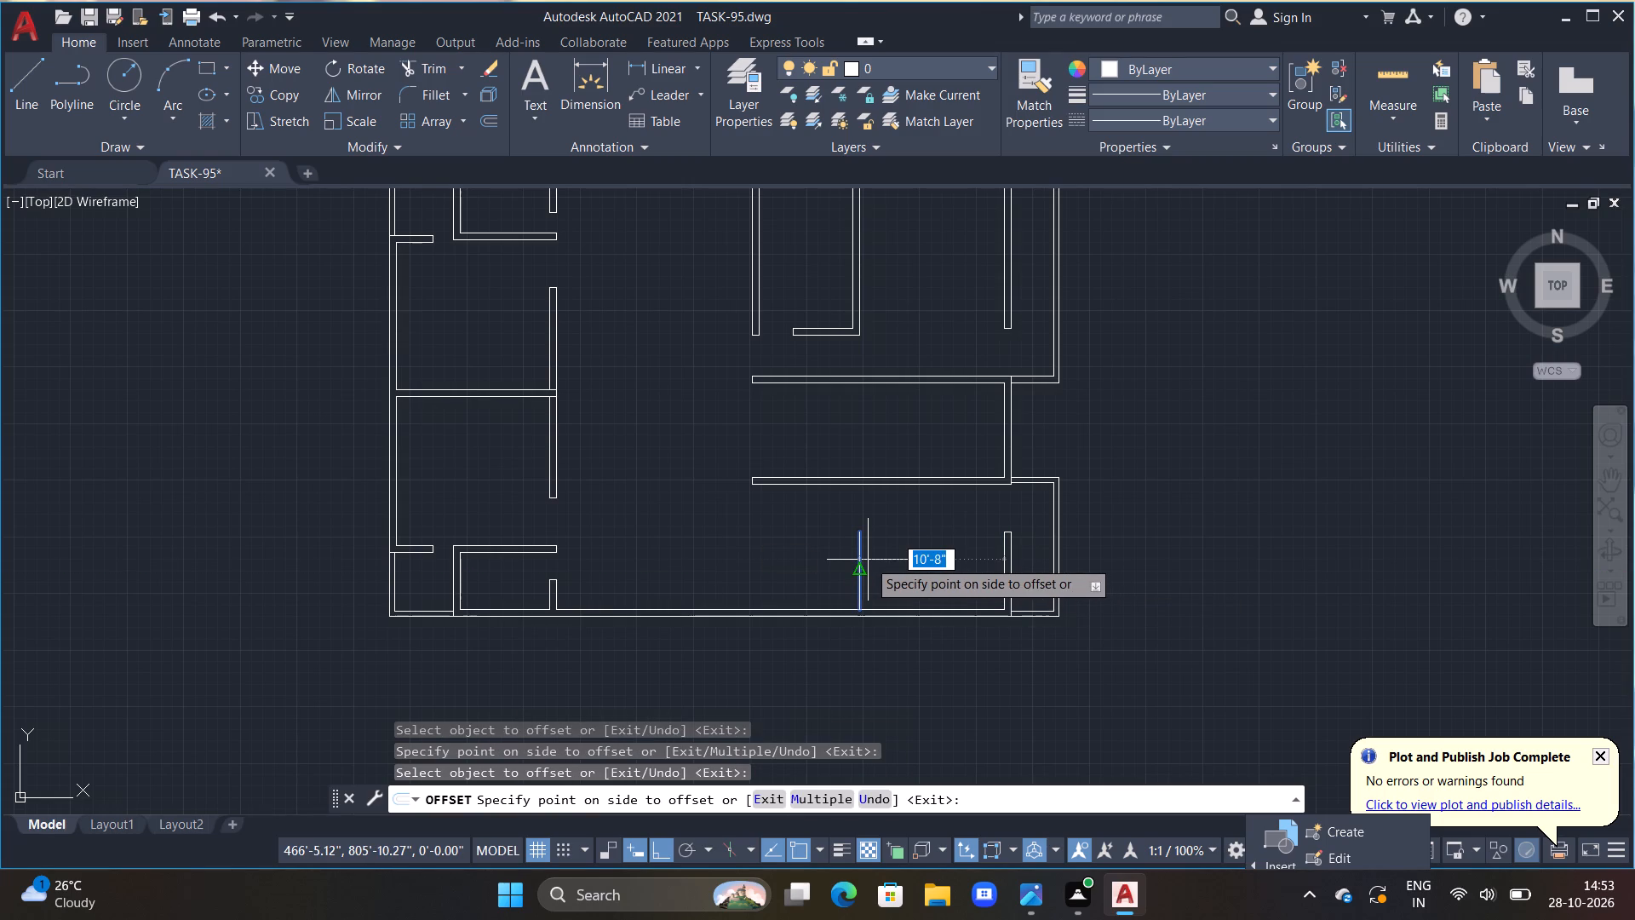
text(6")
key(Return)
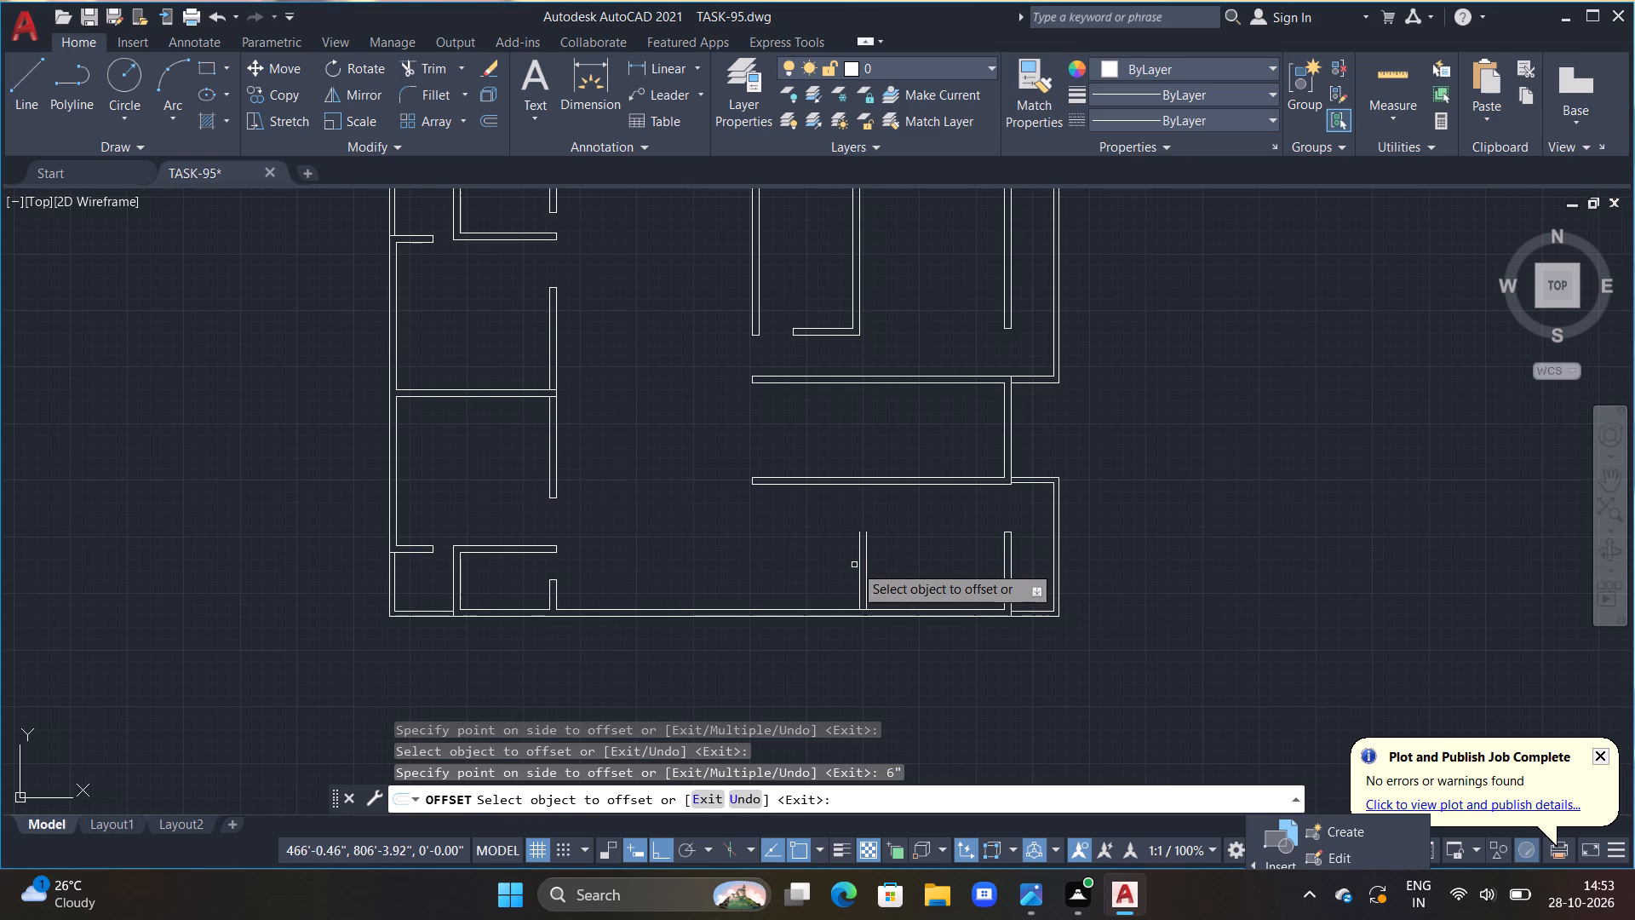
Create a second vertical partition by offsetting the new partition's left face 6'11" left and that line another 6" left.
click(858, 568)
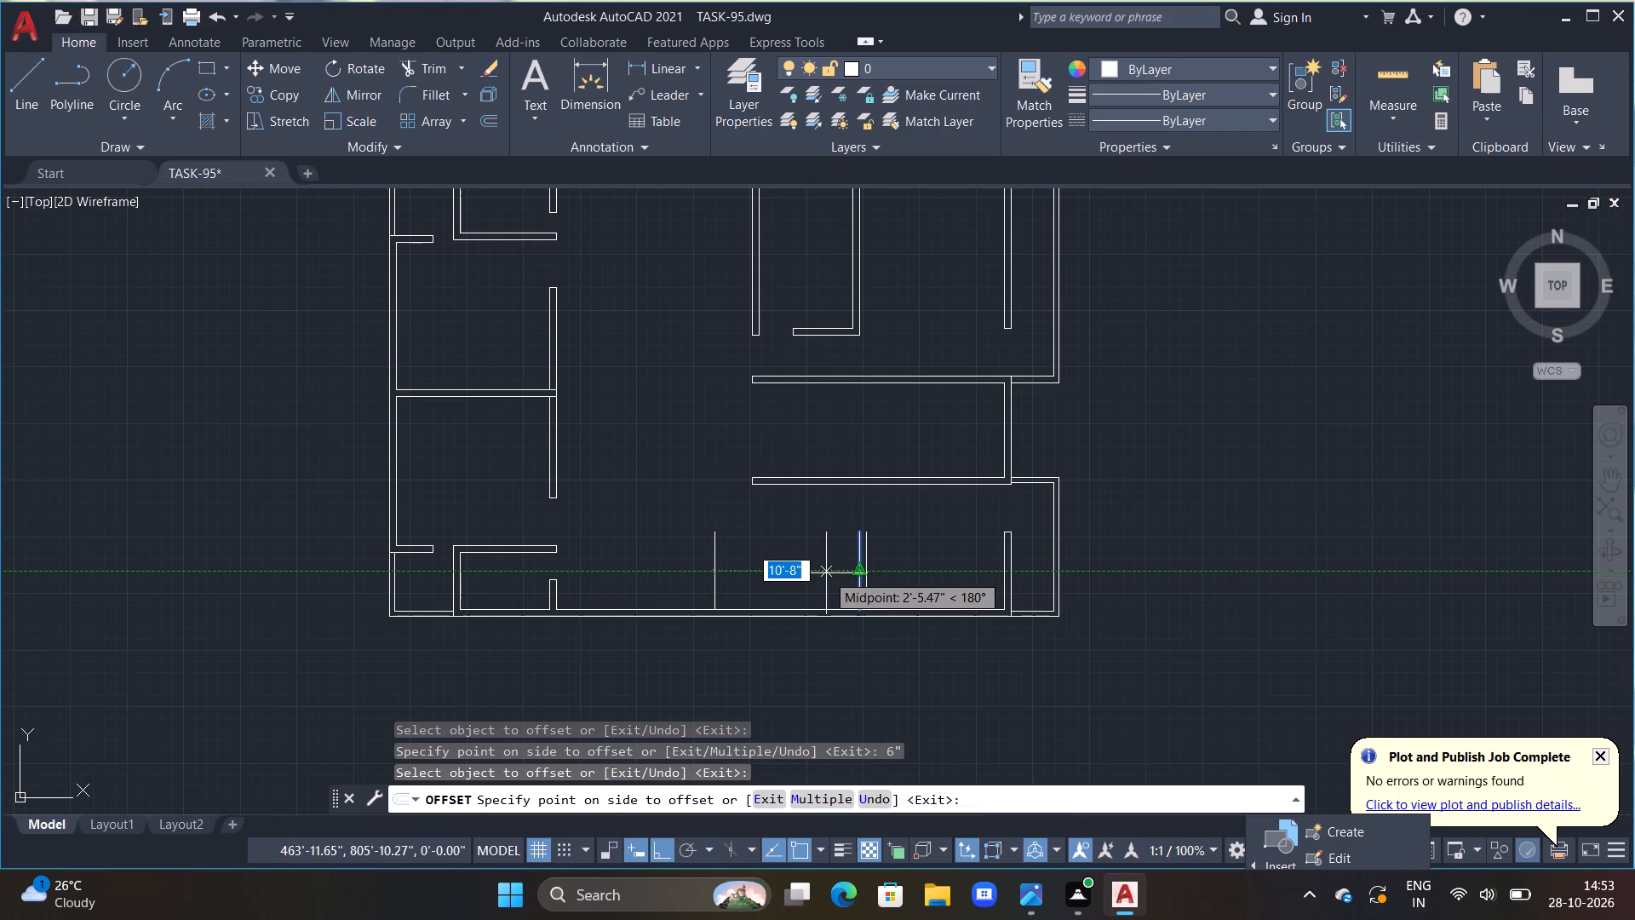
text(6'11")
key(Return)
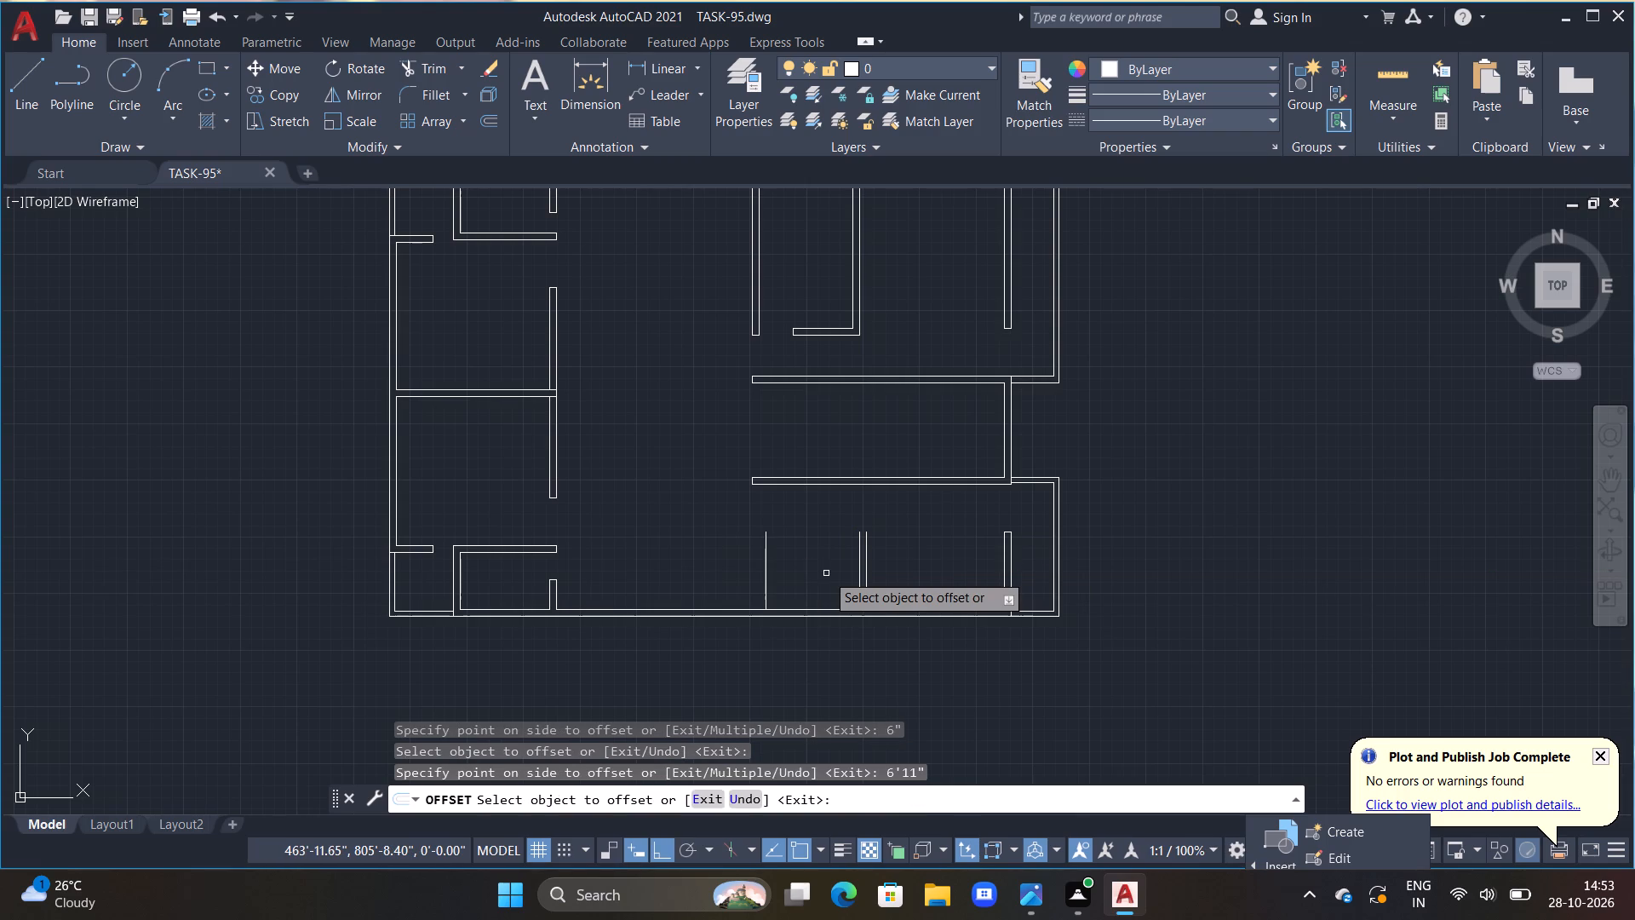
click(766, 558)
text(6")
key(Return)
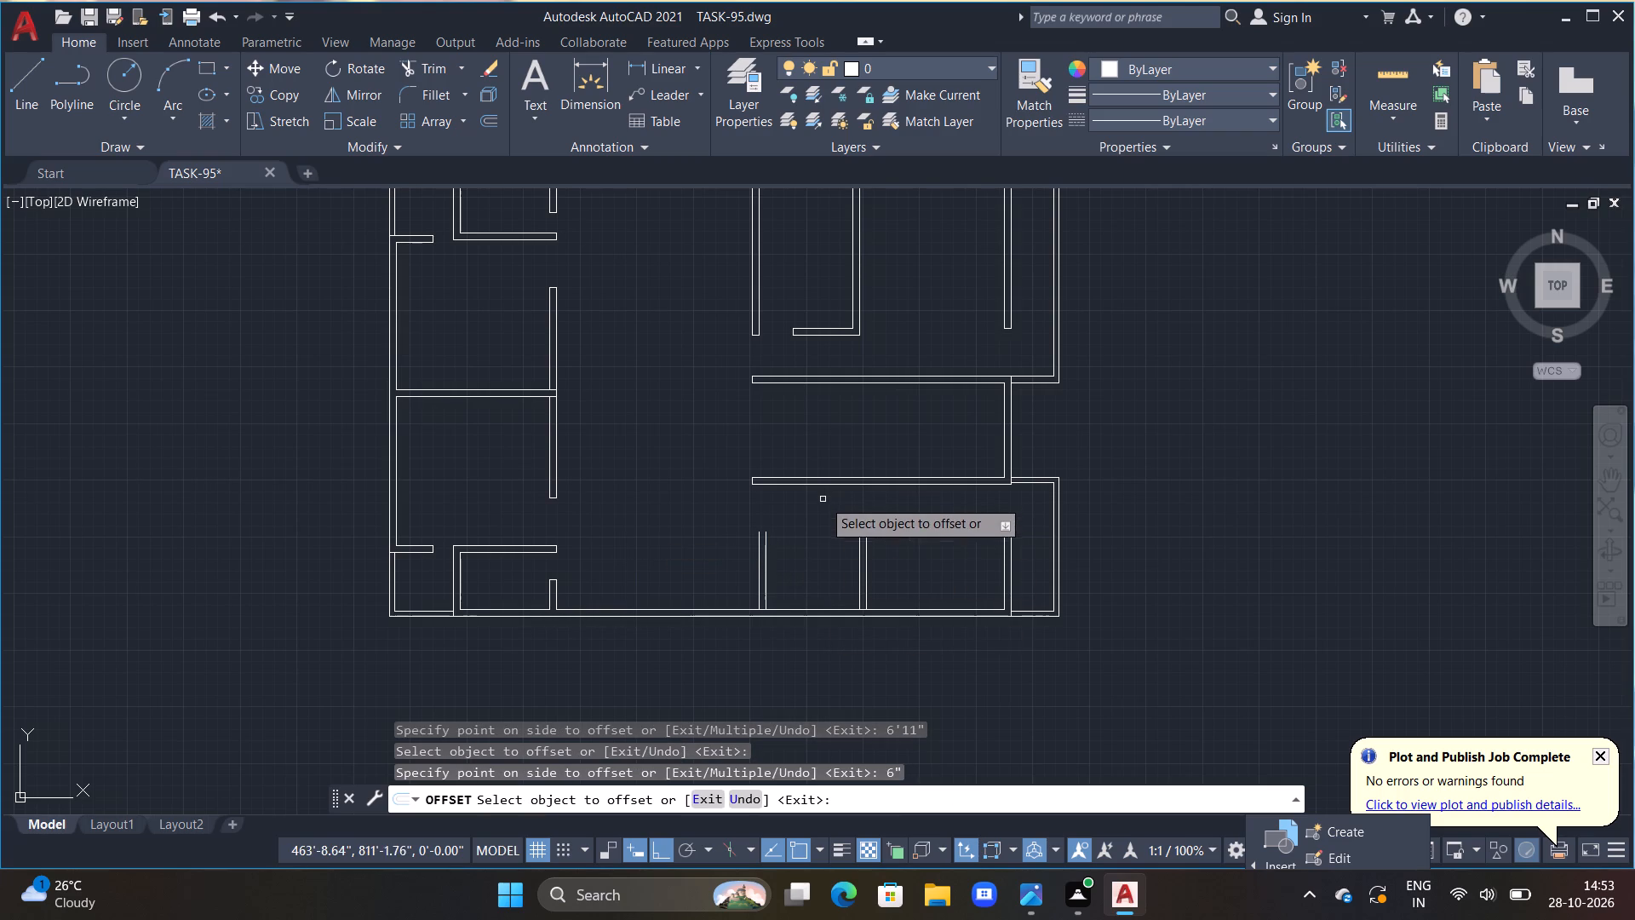
middle_drag(823, 498, 823, 457)
key(Escape)
key(Escape)
key(Escape)
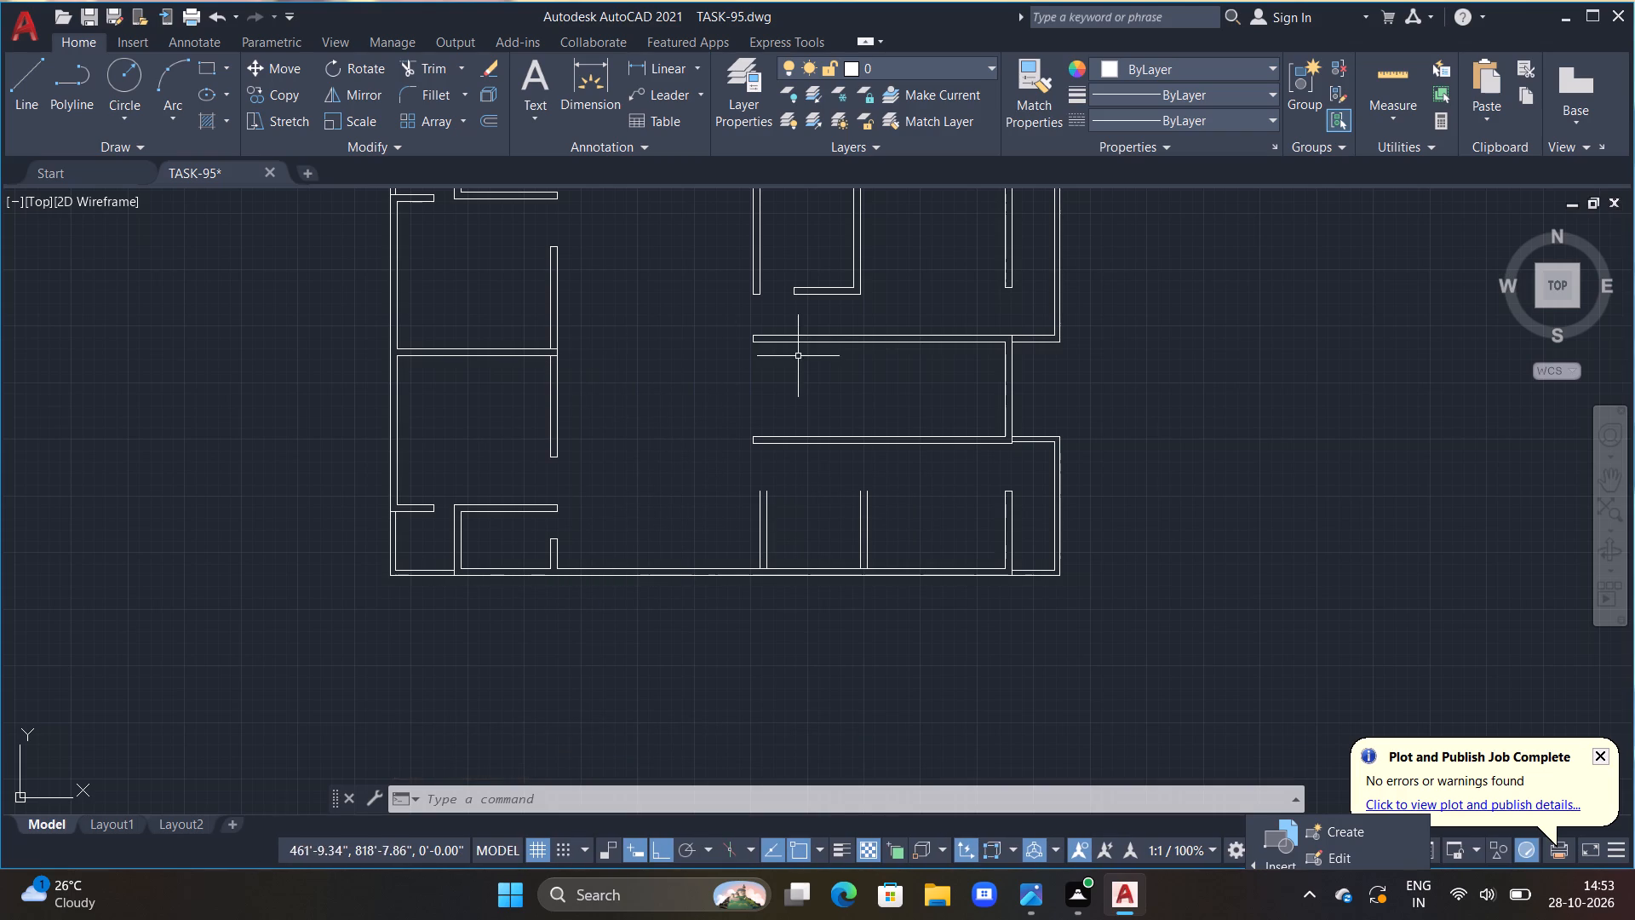
Extend both faces of the left one of the two new partitions slightly upward and cap its top with a line.
scroll(845, 382, down, 1)
scroll(845, 382, up, 1)
middle_drag(845, 382, 859, 295)
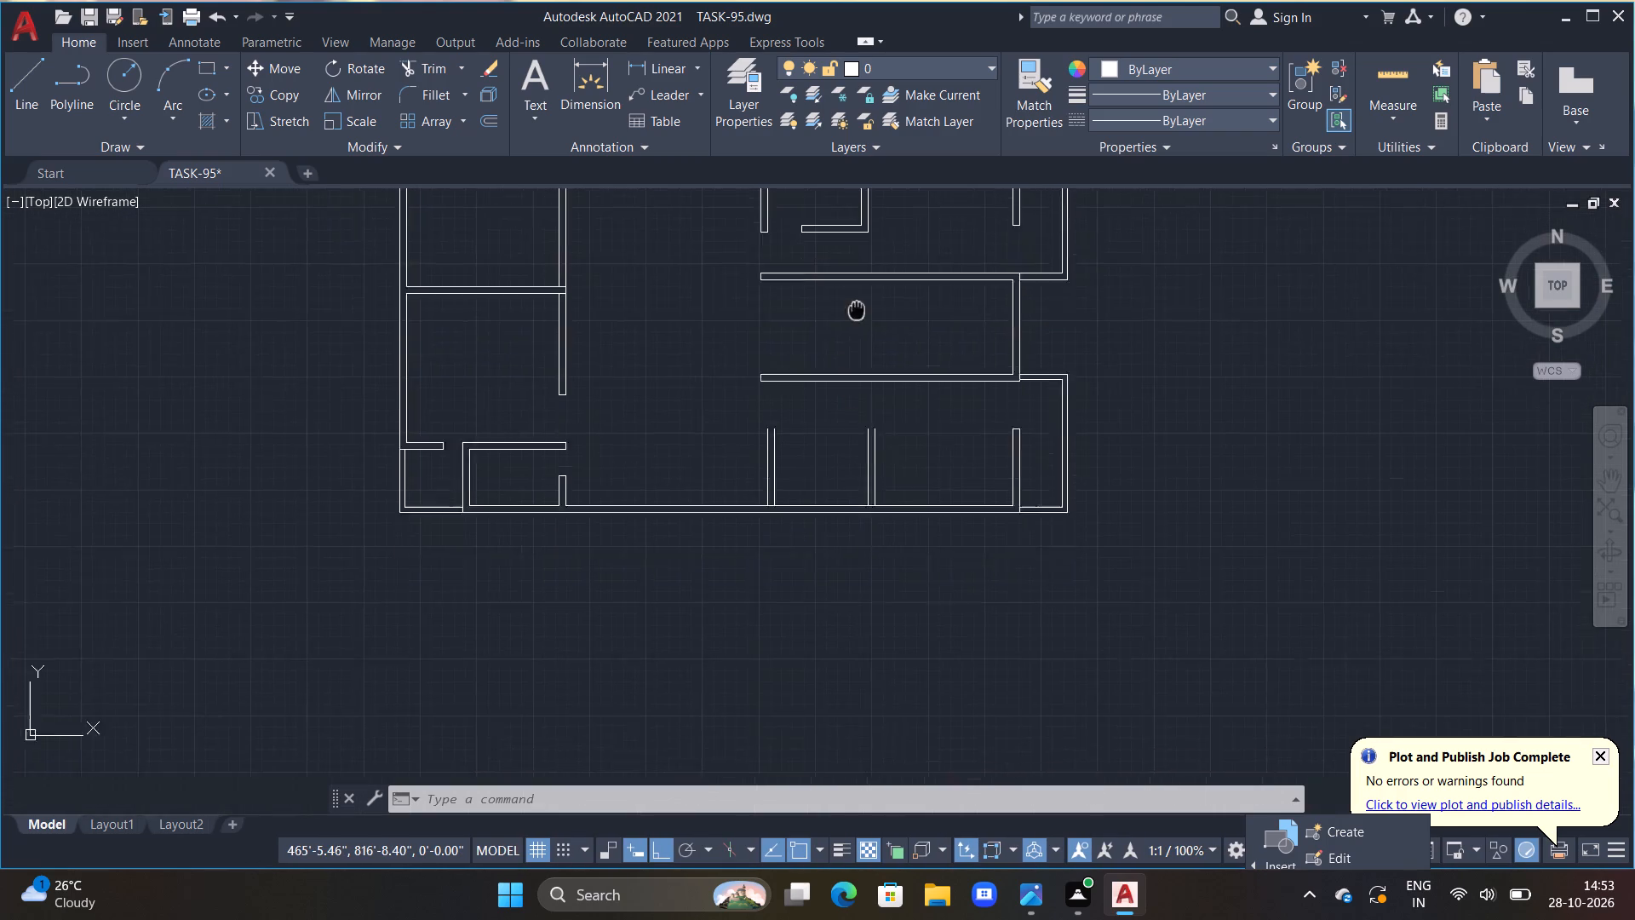
middle_drag(859, 295, 860, 281)
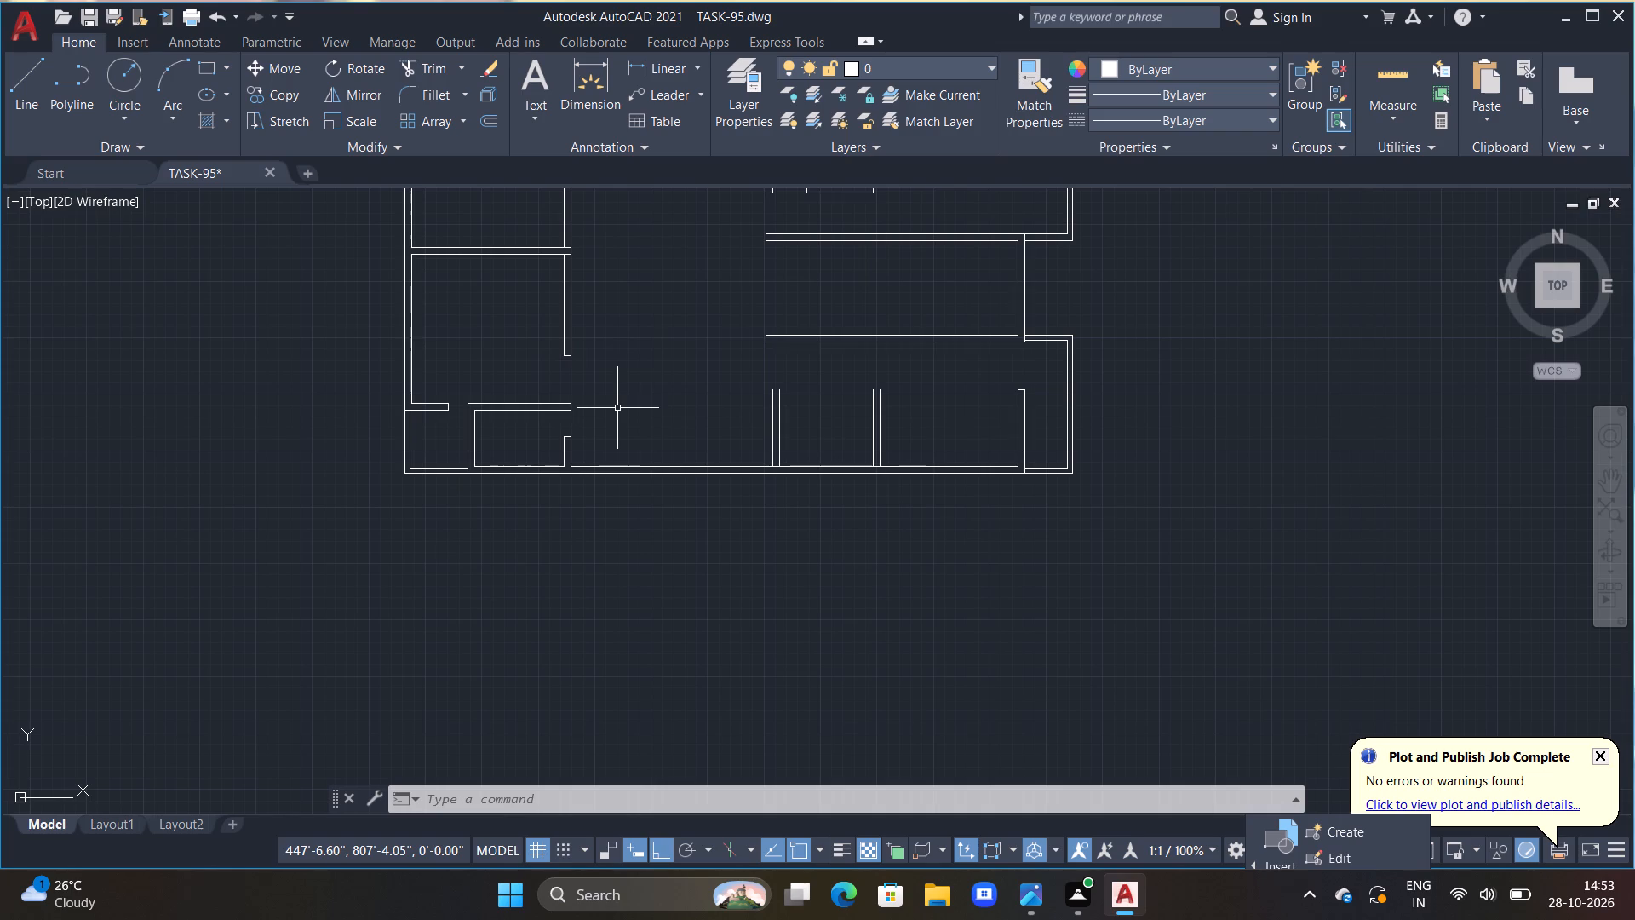
scroll(657, 416, down, 1)
middle_drag(648, 387, 630, 354)
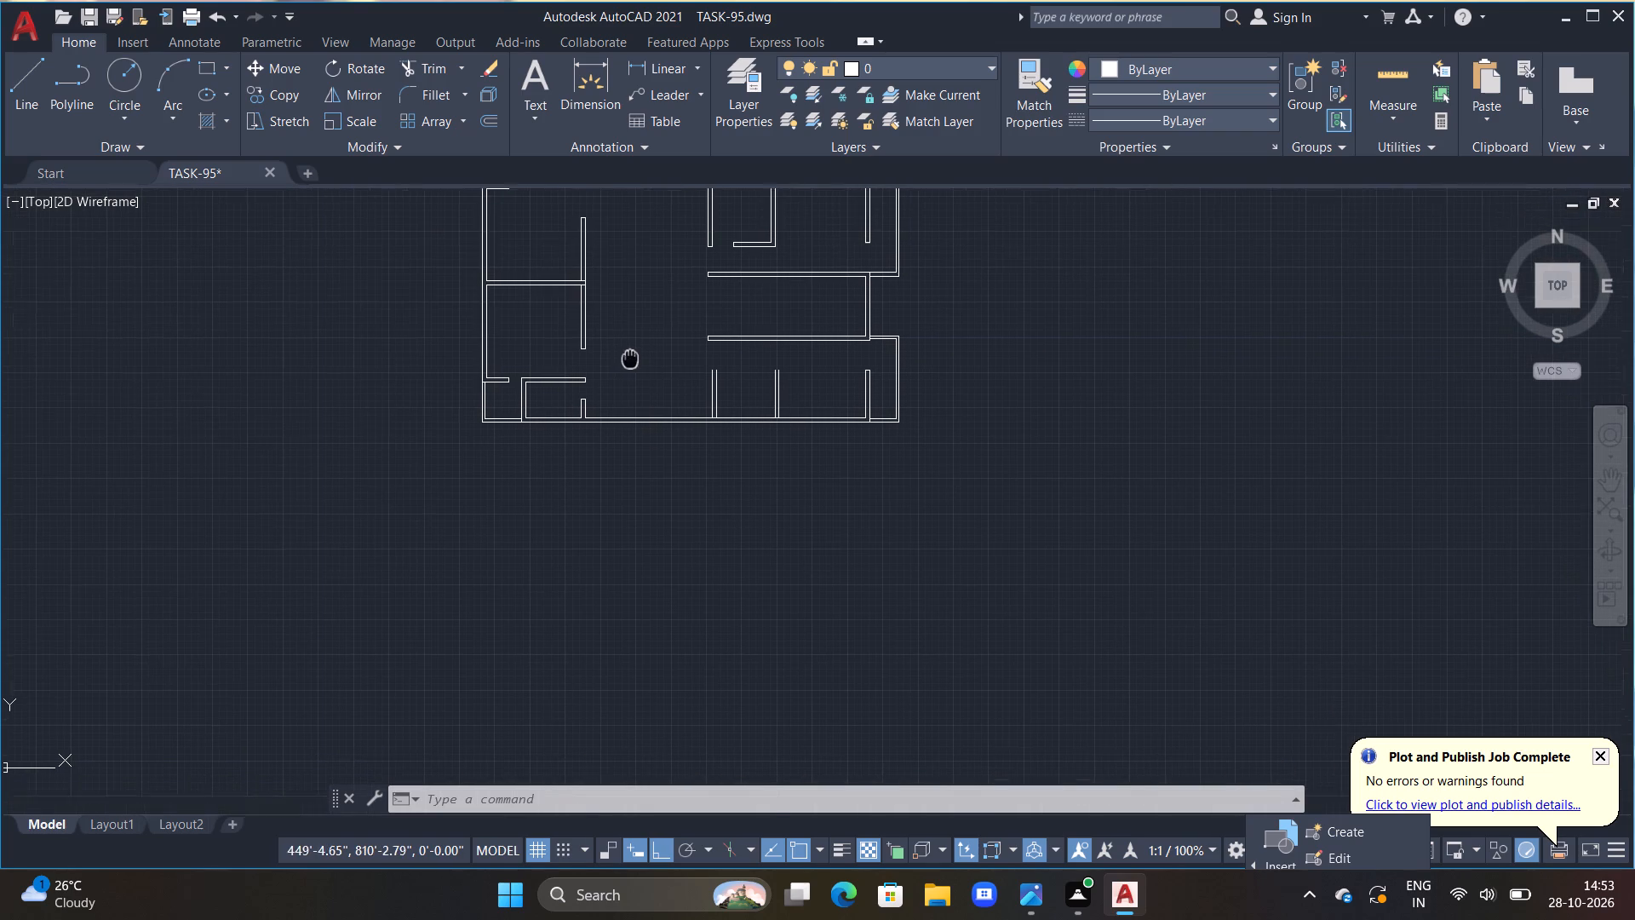
middle_drag(630, 354, 629, 353)
middle_drag(783, 485, 785, 565)
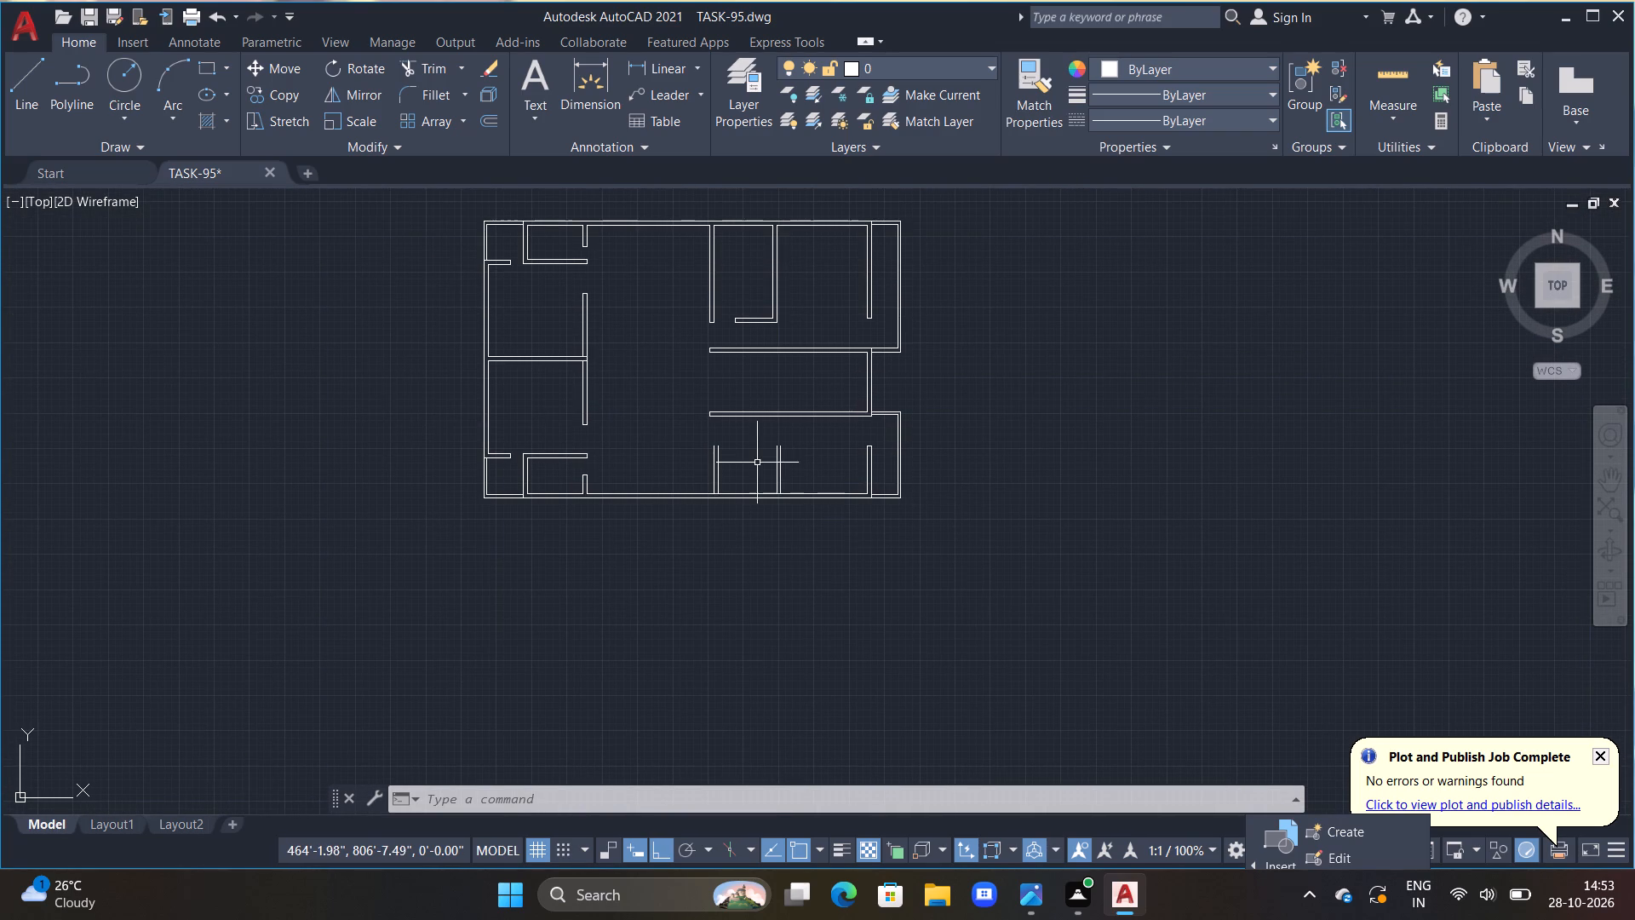
scroll(754, 457, up, 1)
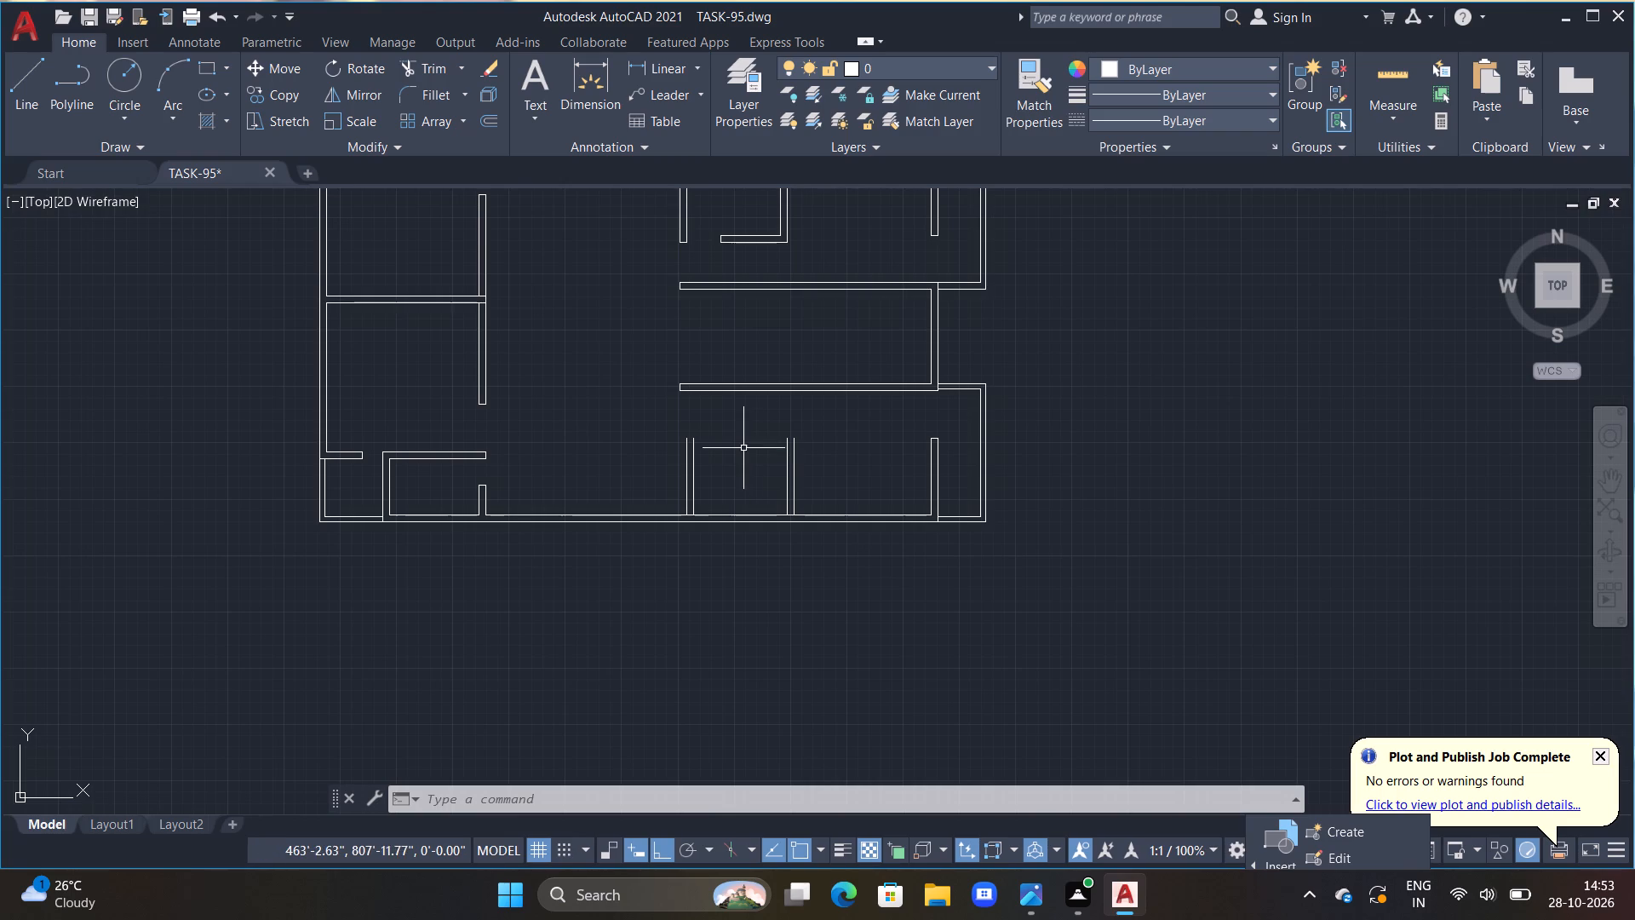
scroll(744, 446, up, 1)
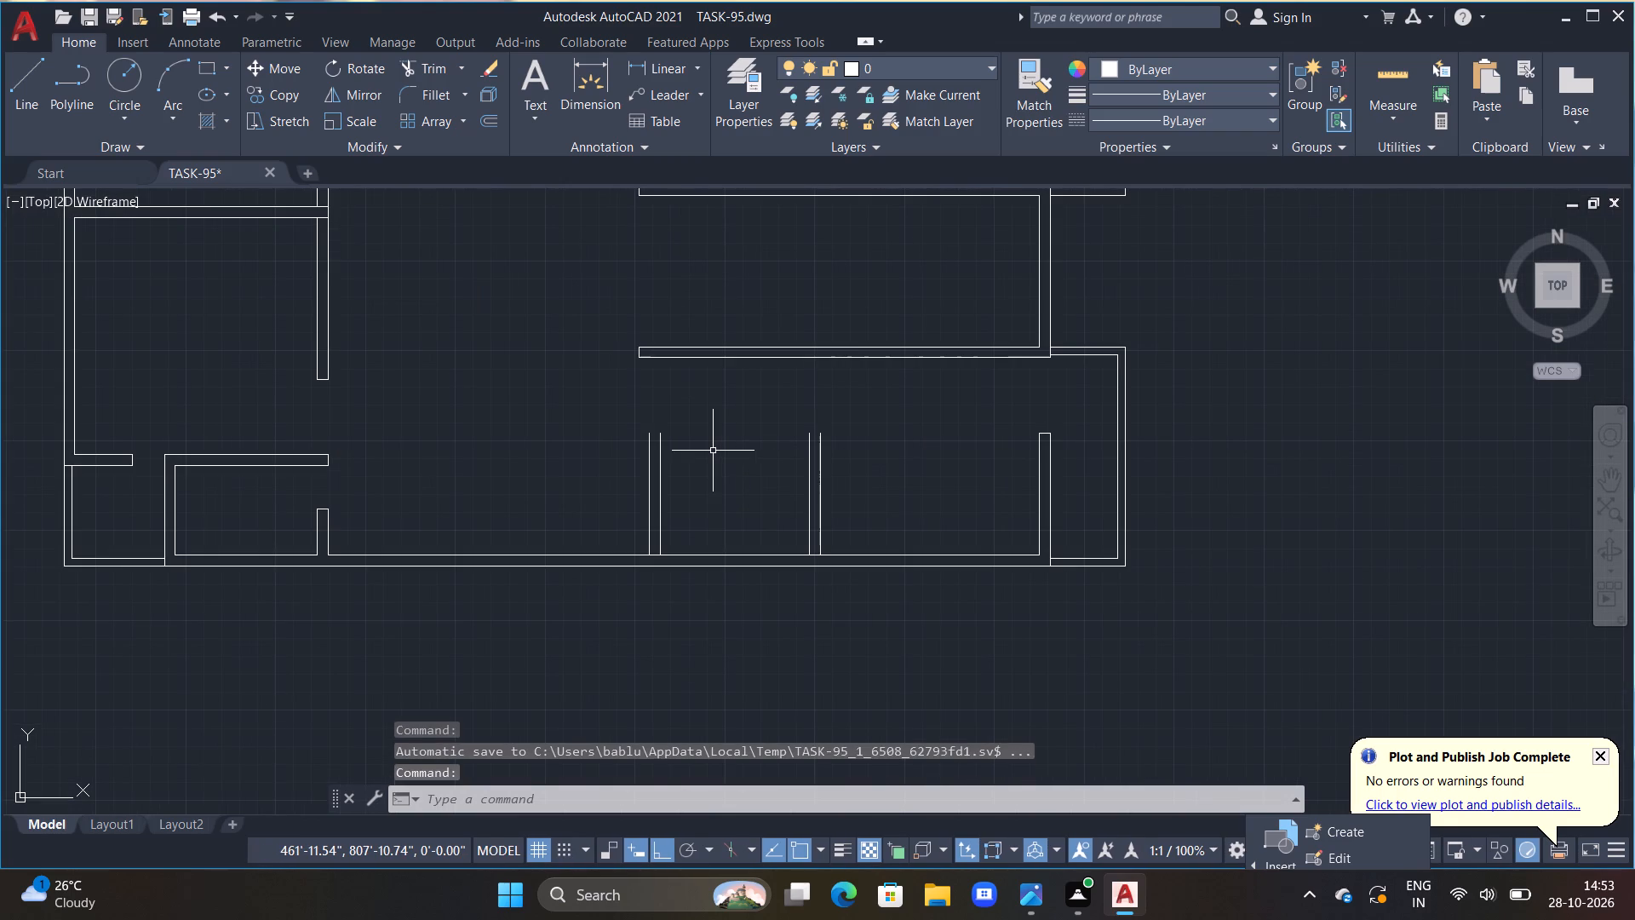
text(L)
key(space)
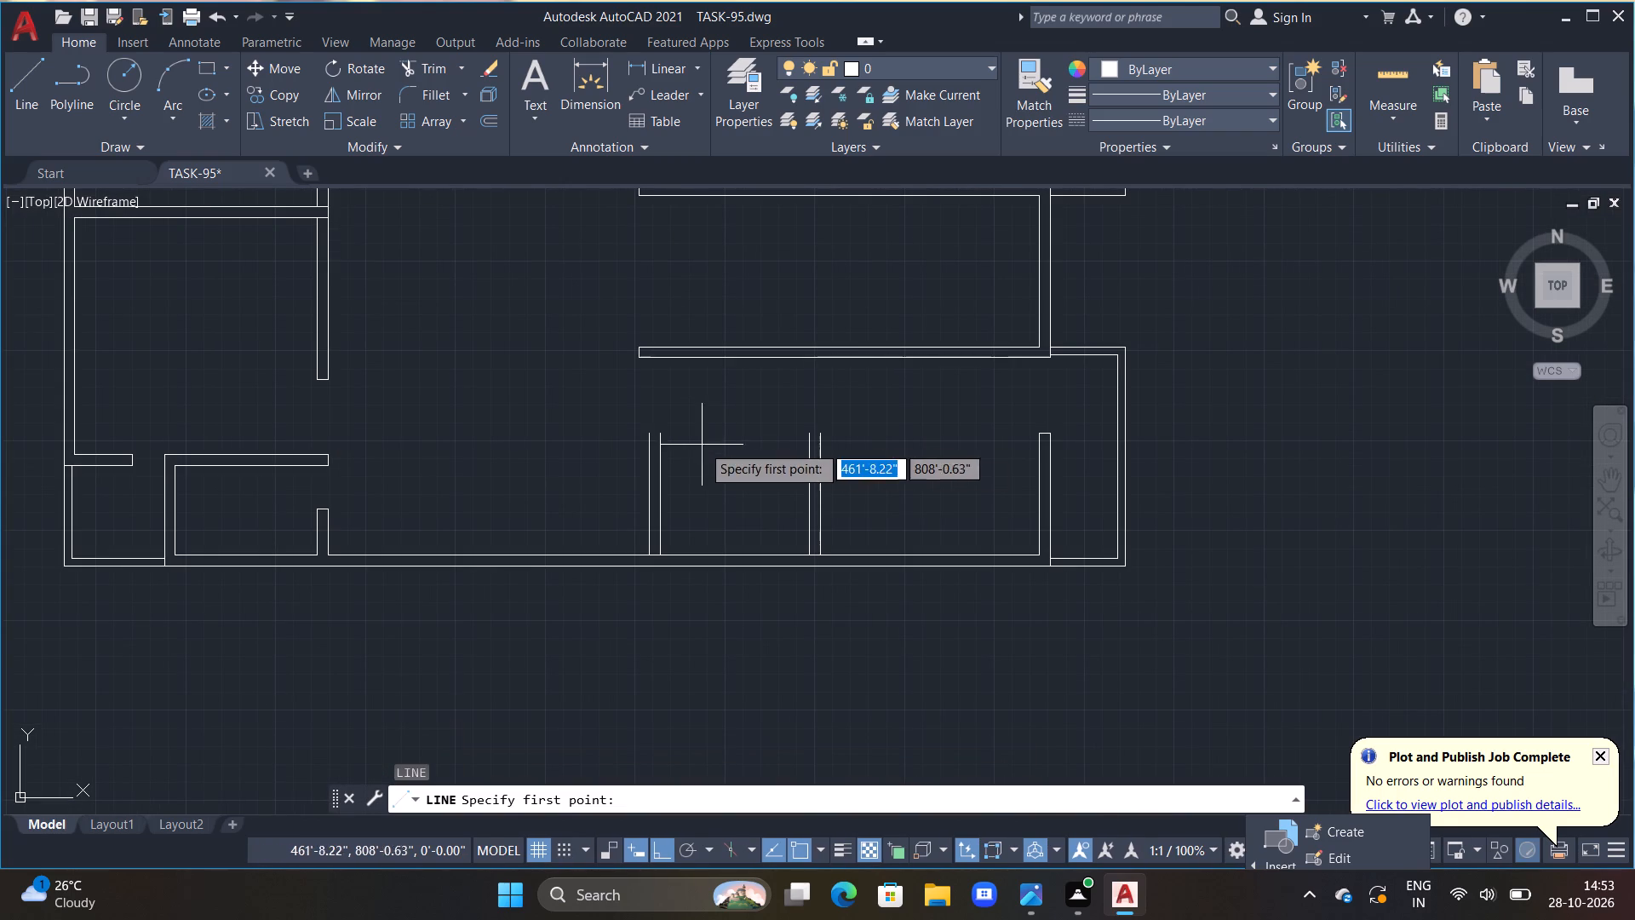
click(663, 435)
click(661, 409)
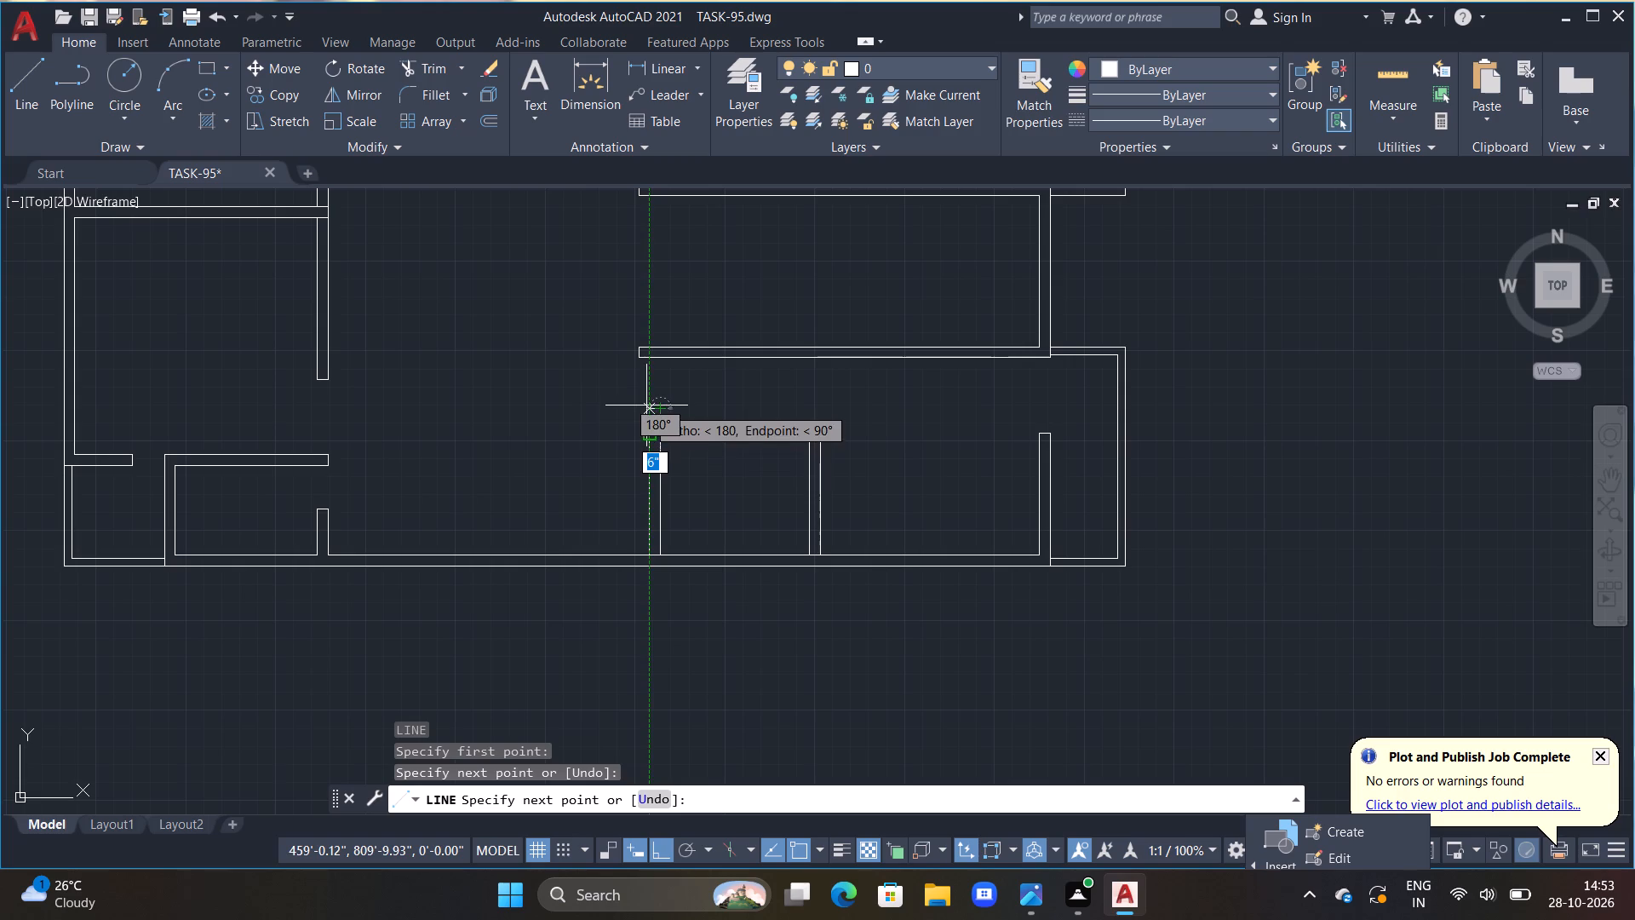
click(646, 405)
click(644, 437)
key(Escape)
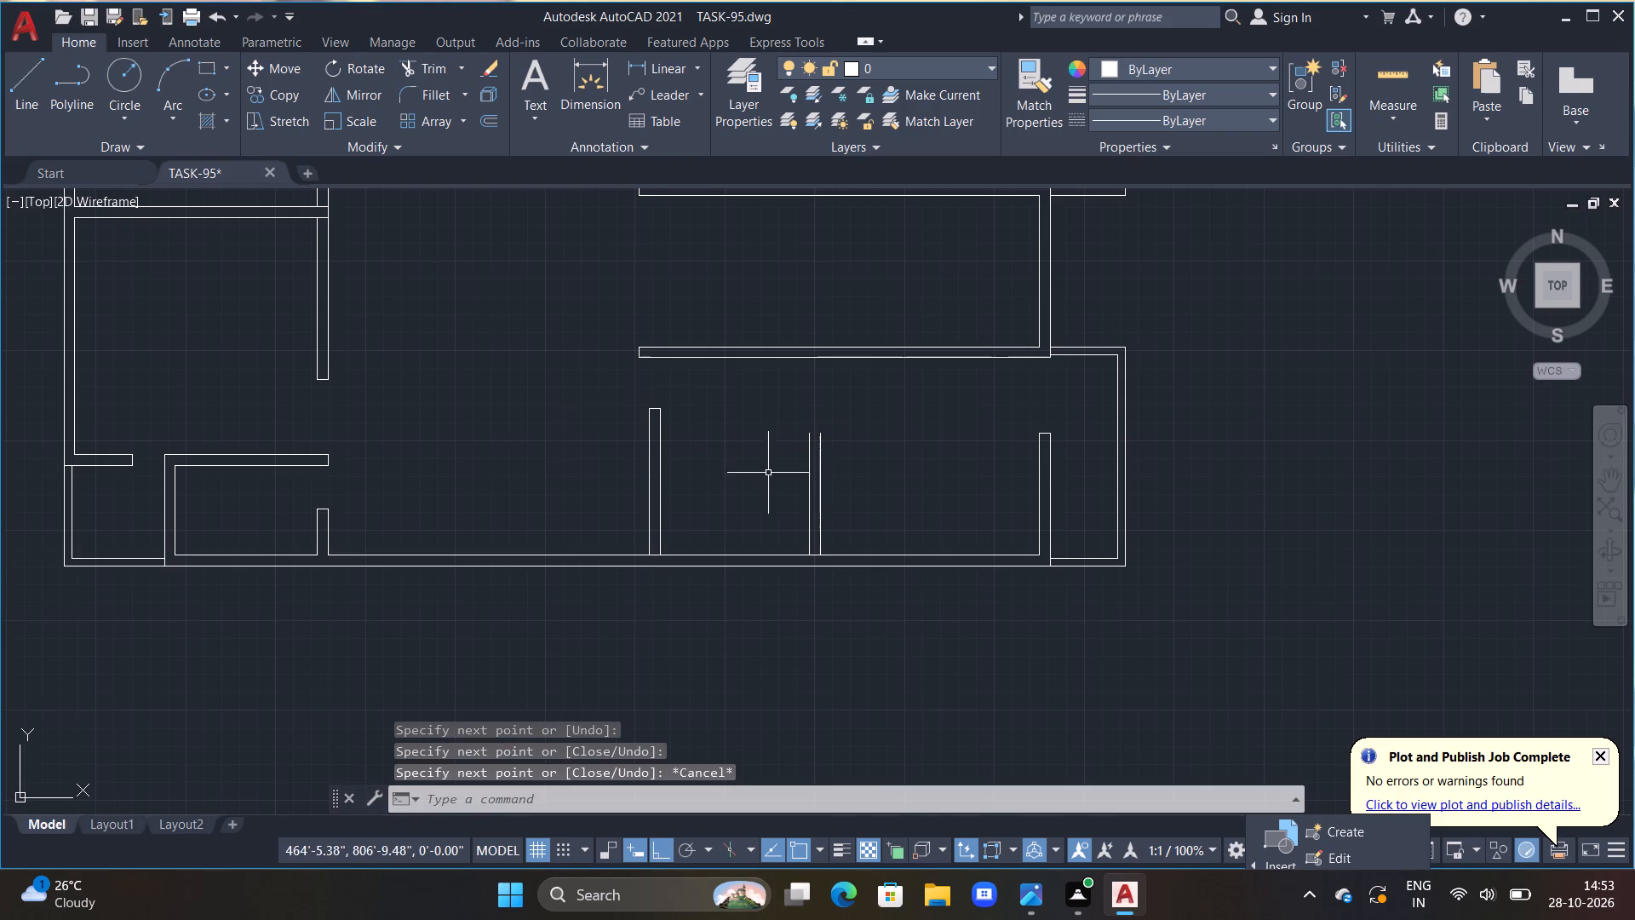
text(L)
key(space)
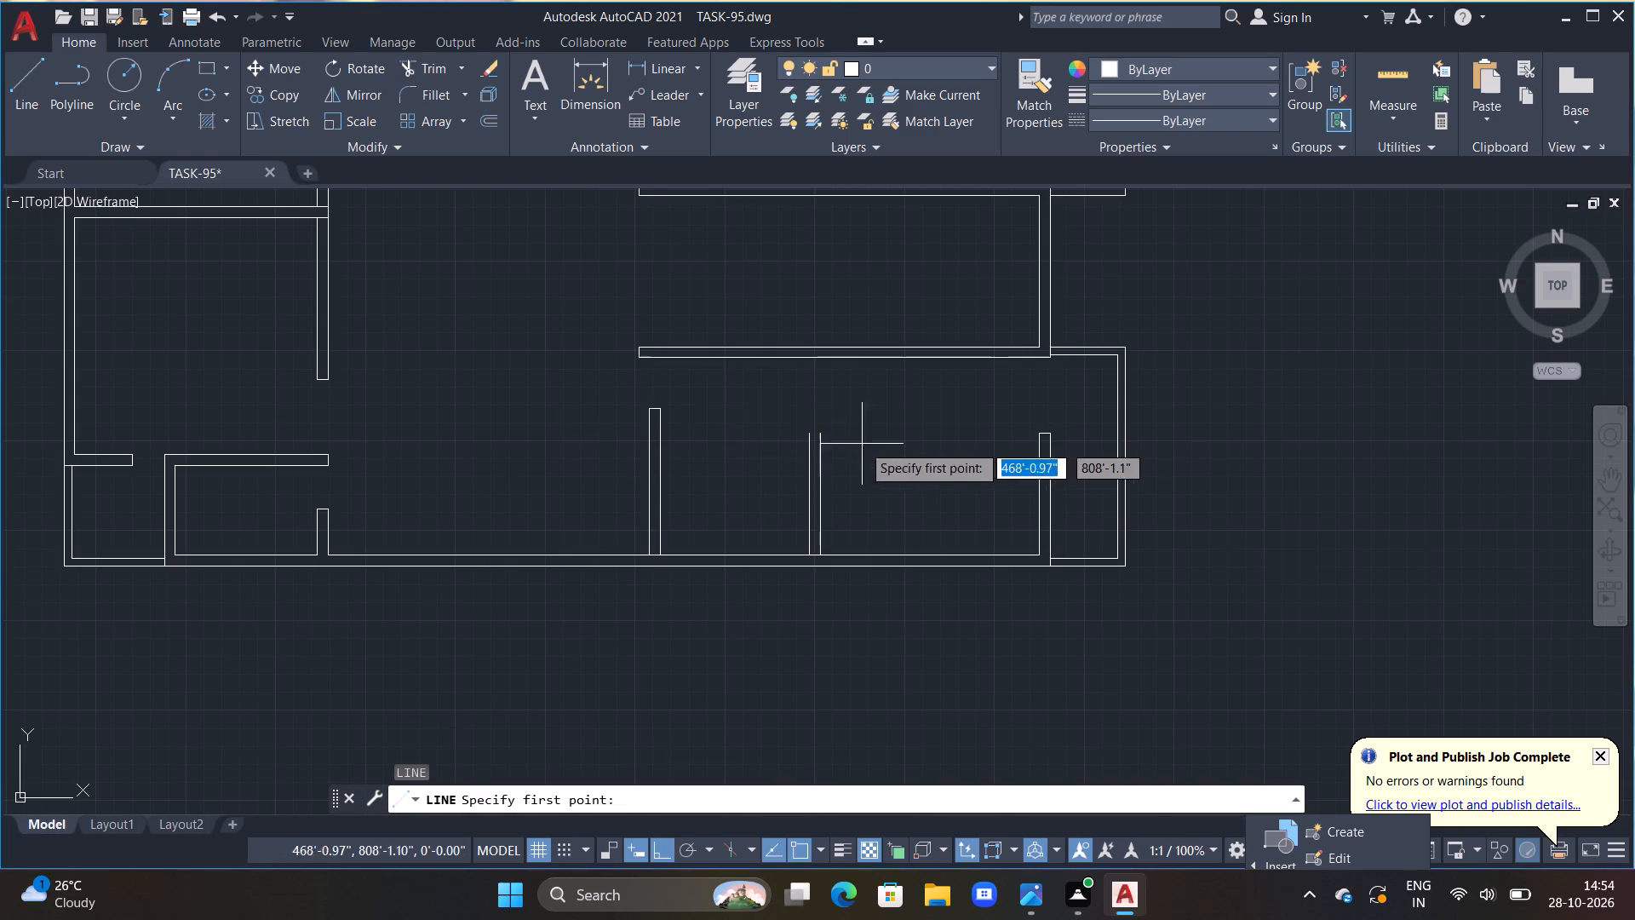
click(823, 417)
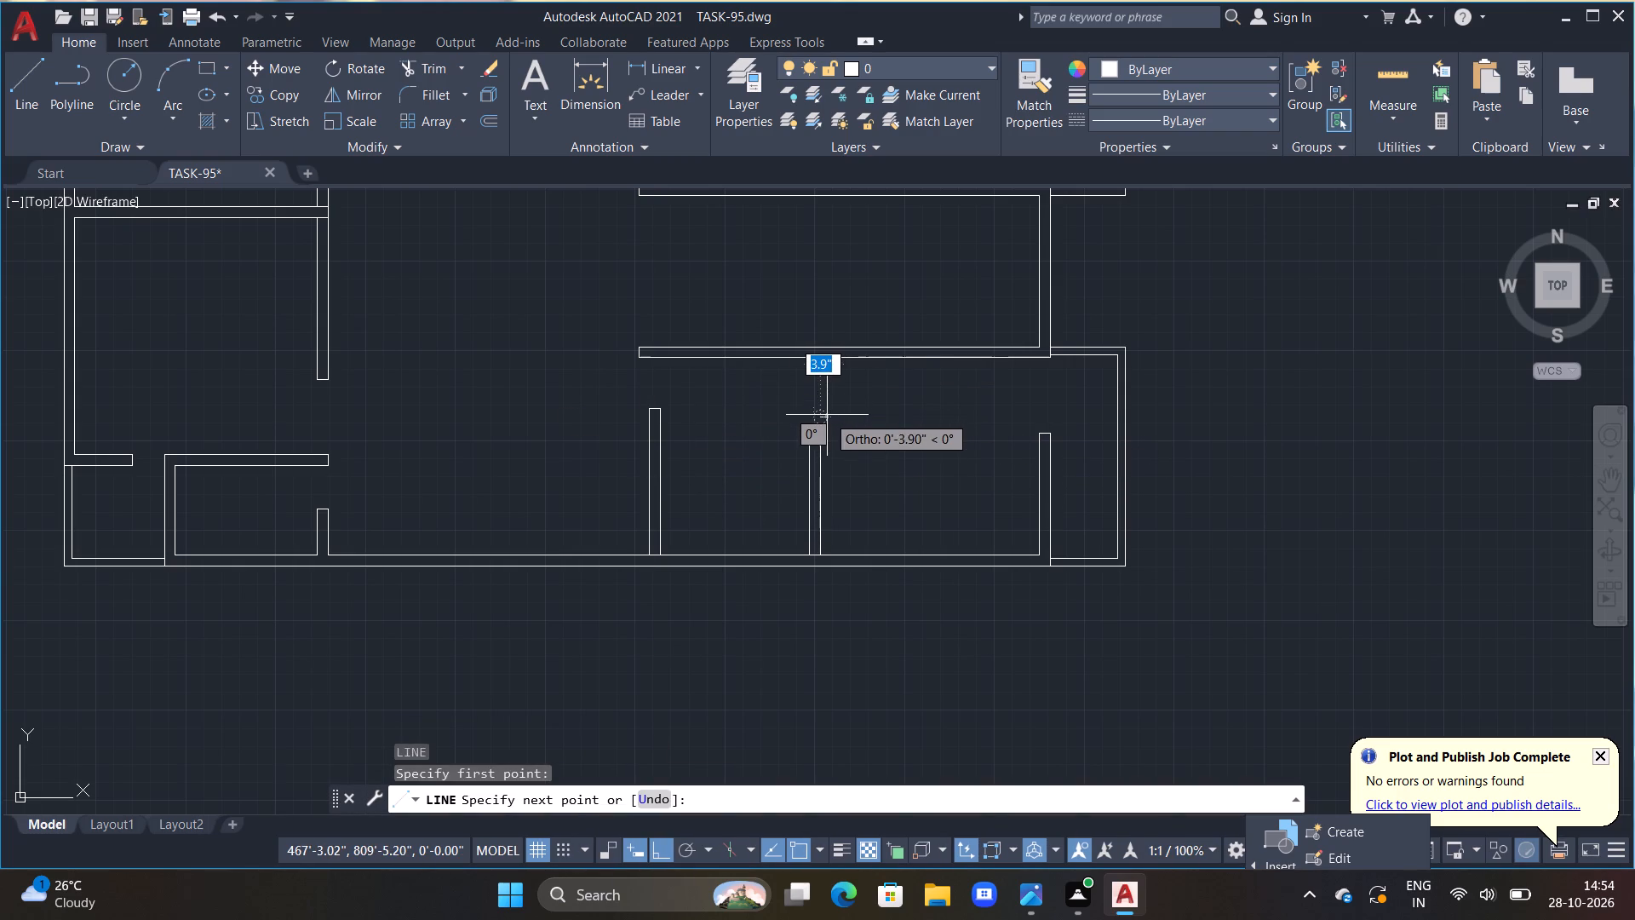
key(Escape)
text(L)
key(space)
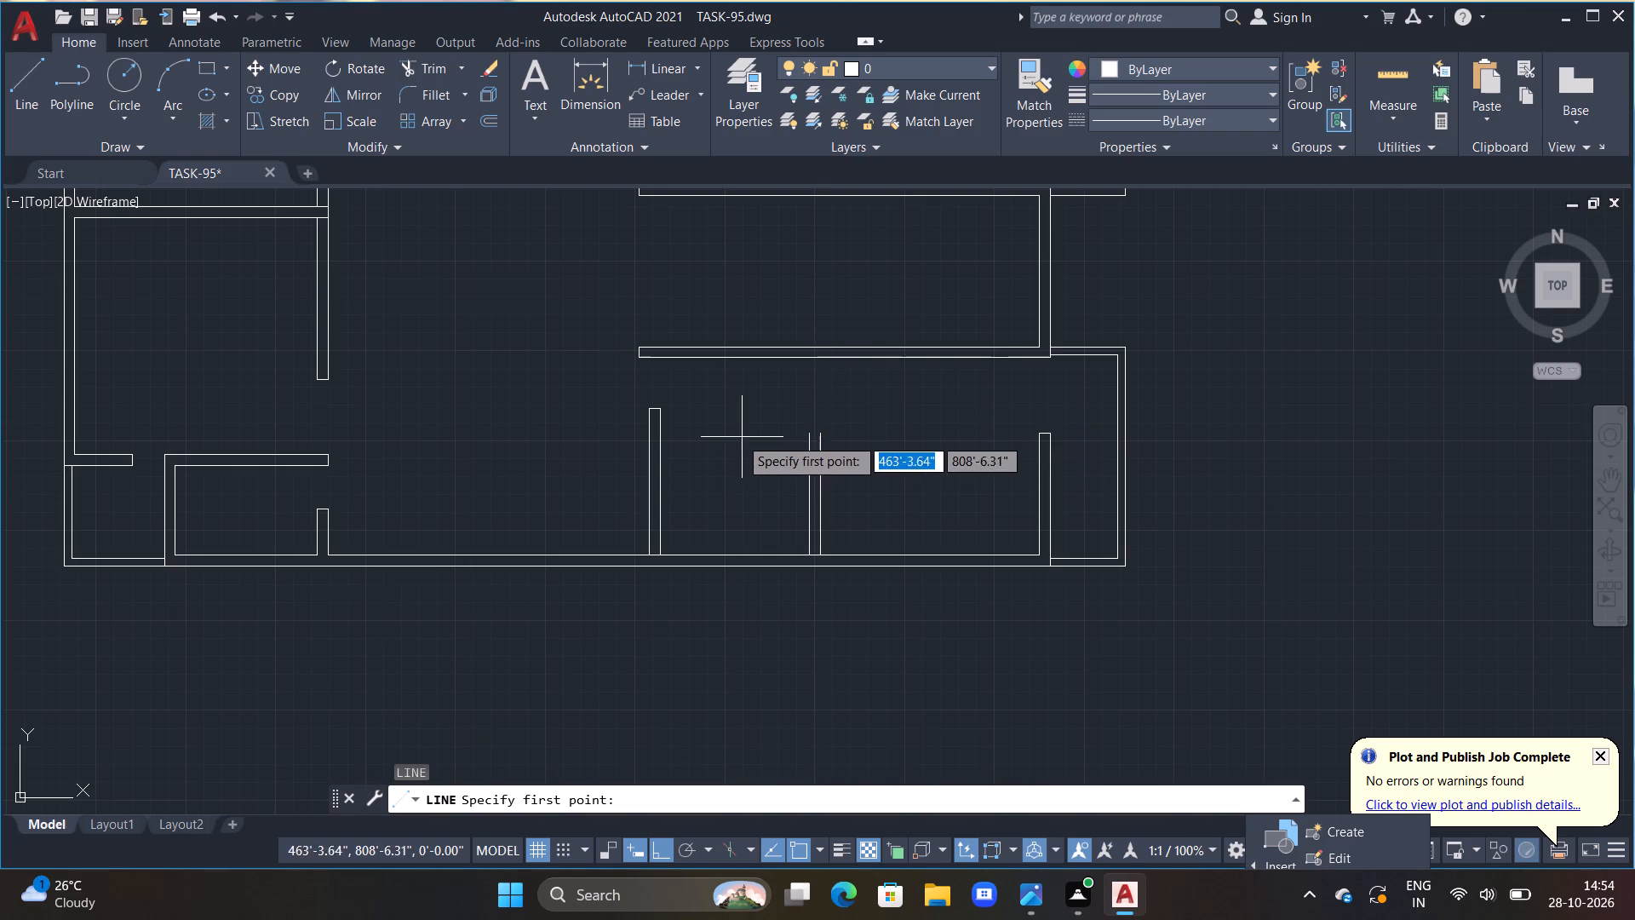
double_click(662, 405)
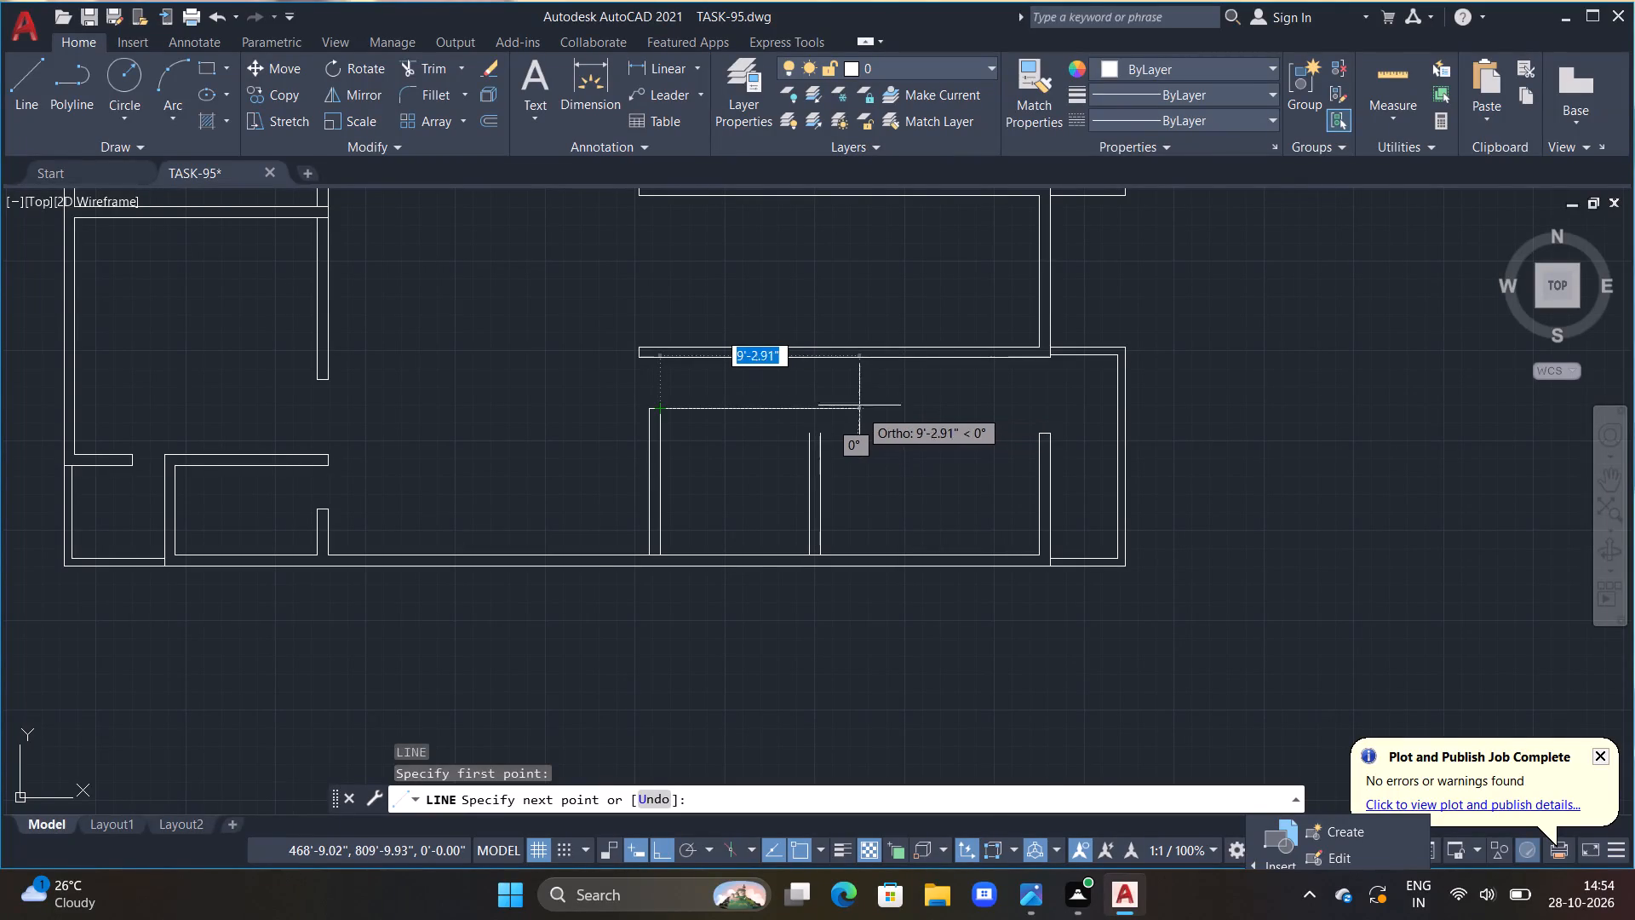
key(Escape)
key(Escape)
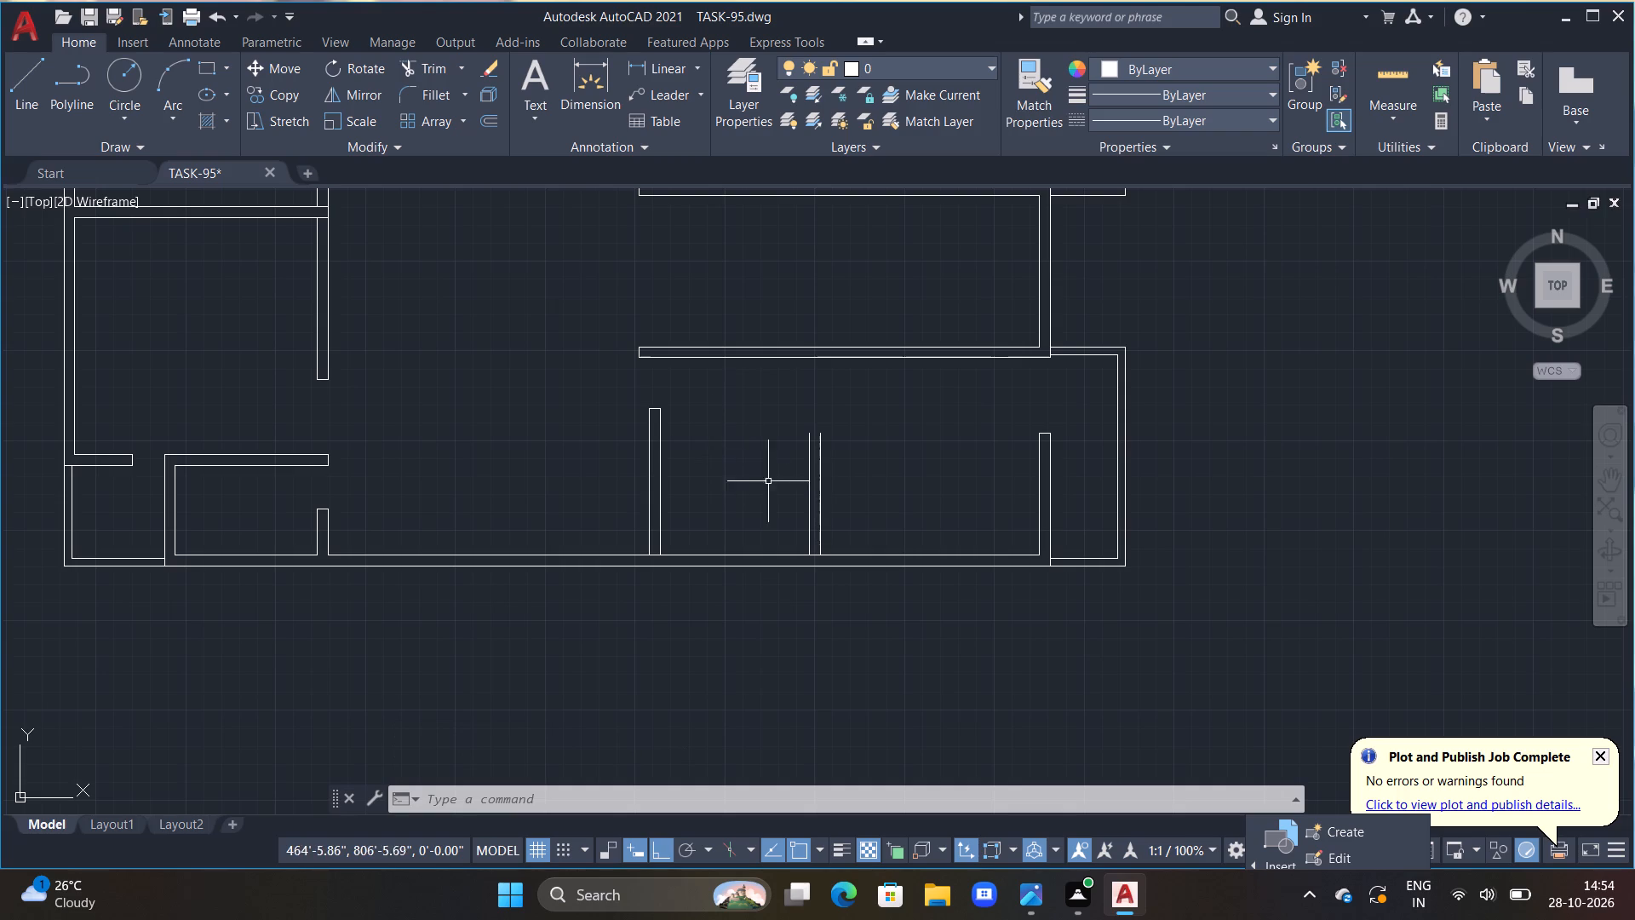
Extend the second new partition's right face up level with the left partition's top, and draw a horizontal line across to that partition.
scroll(779, 489, down, 1)
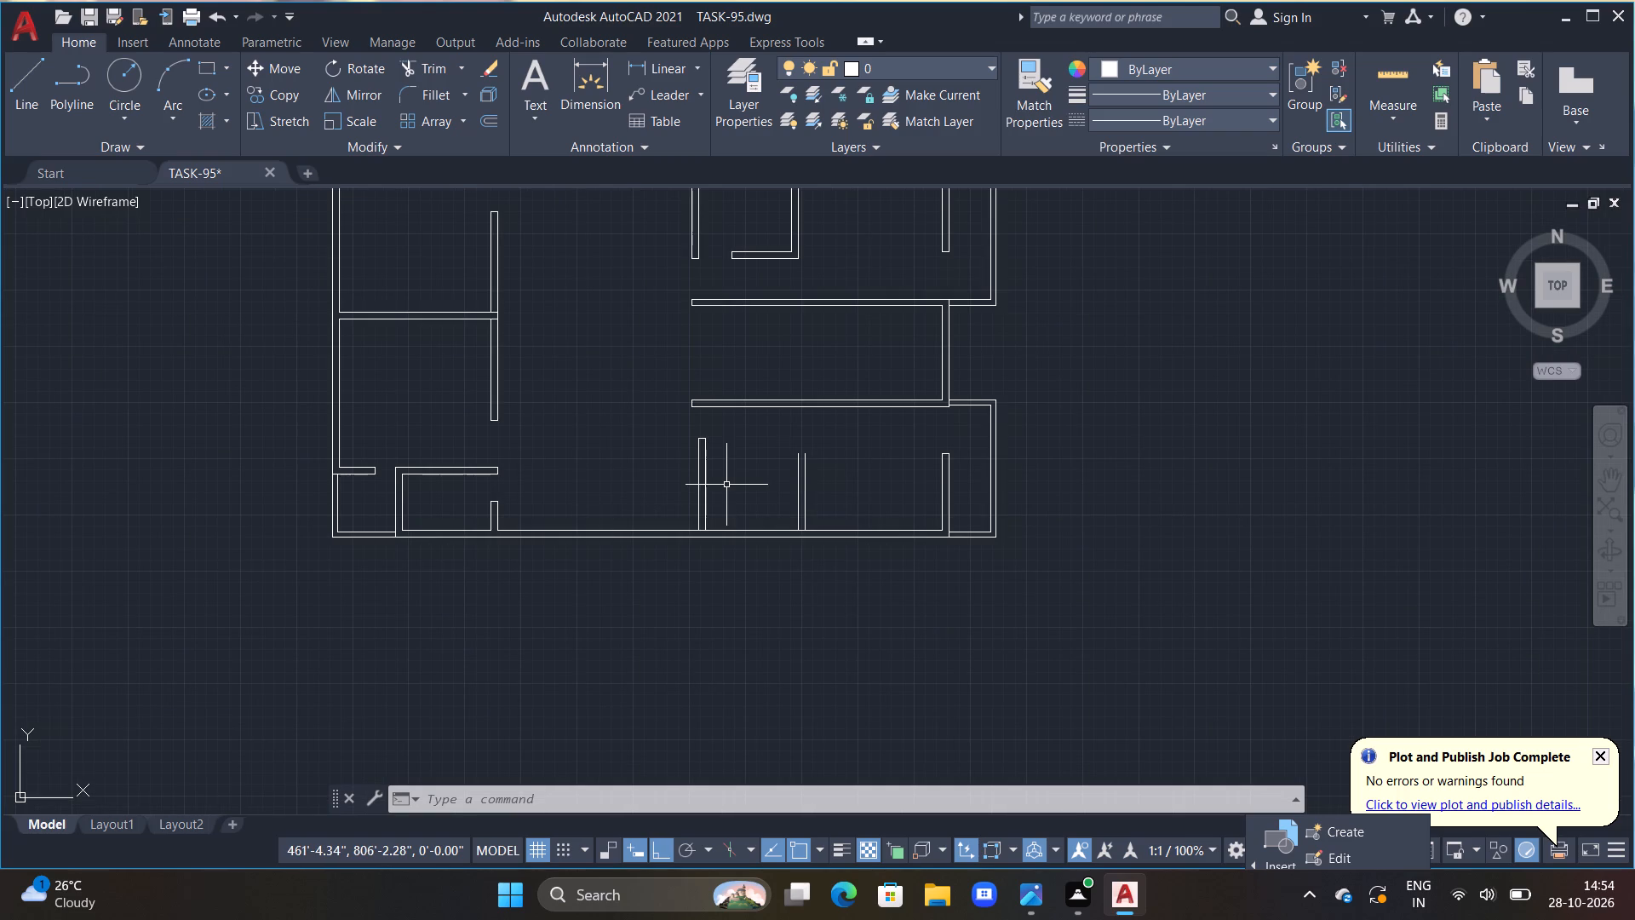
scroll(764, 449, up, 2)
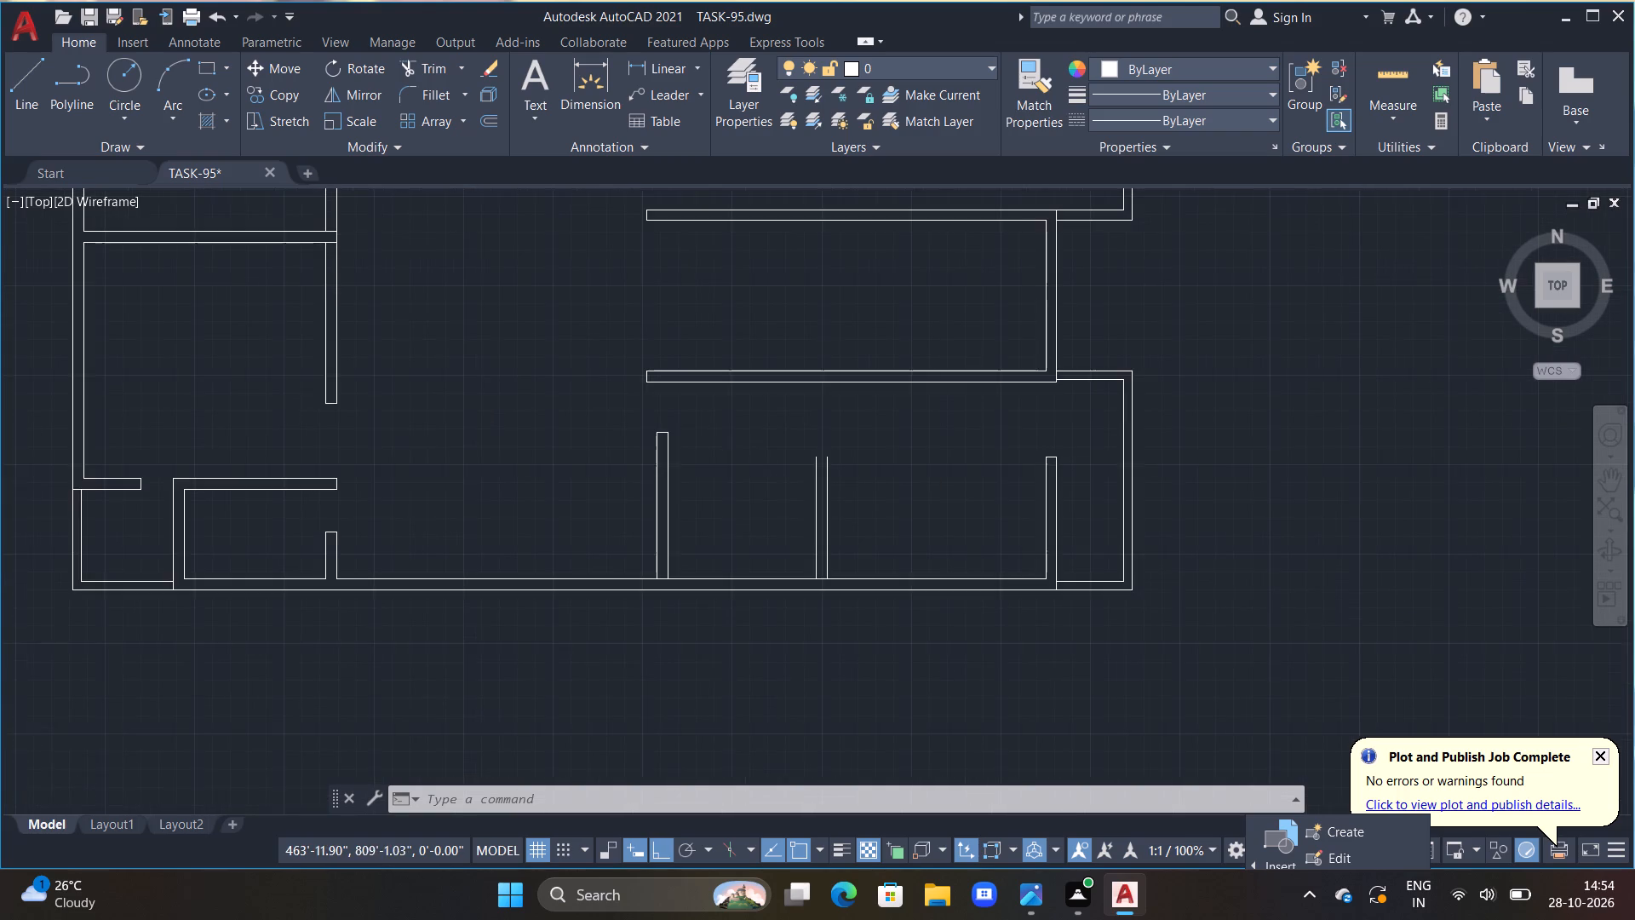
middle_drag(764, 449, 772, 460)
text(L)
key(space)
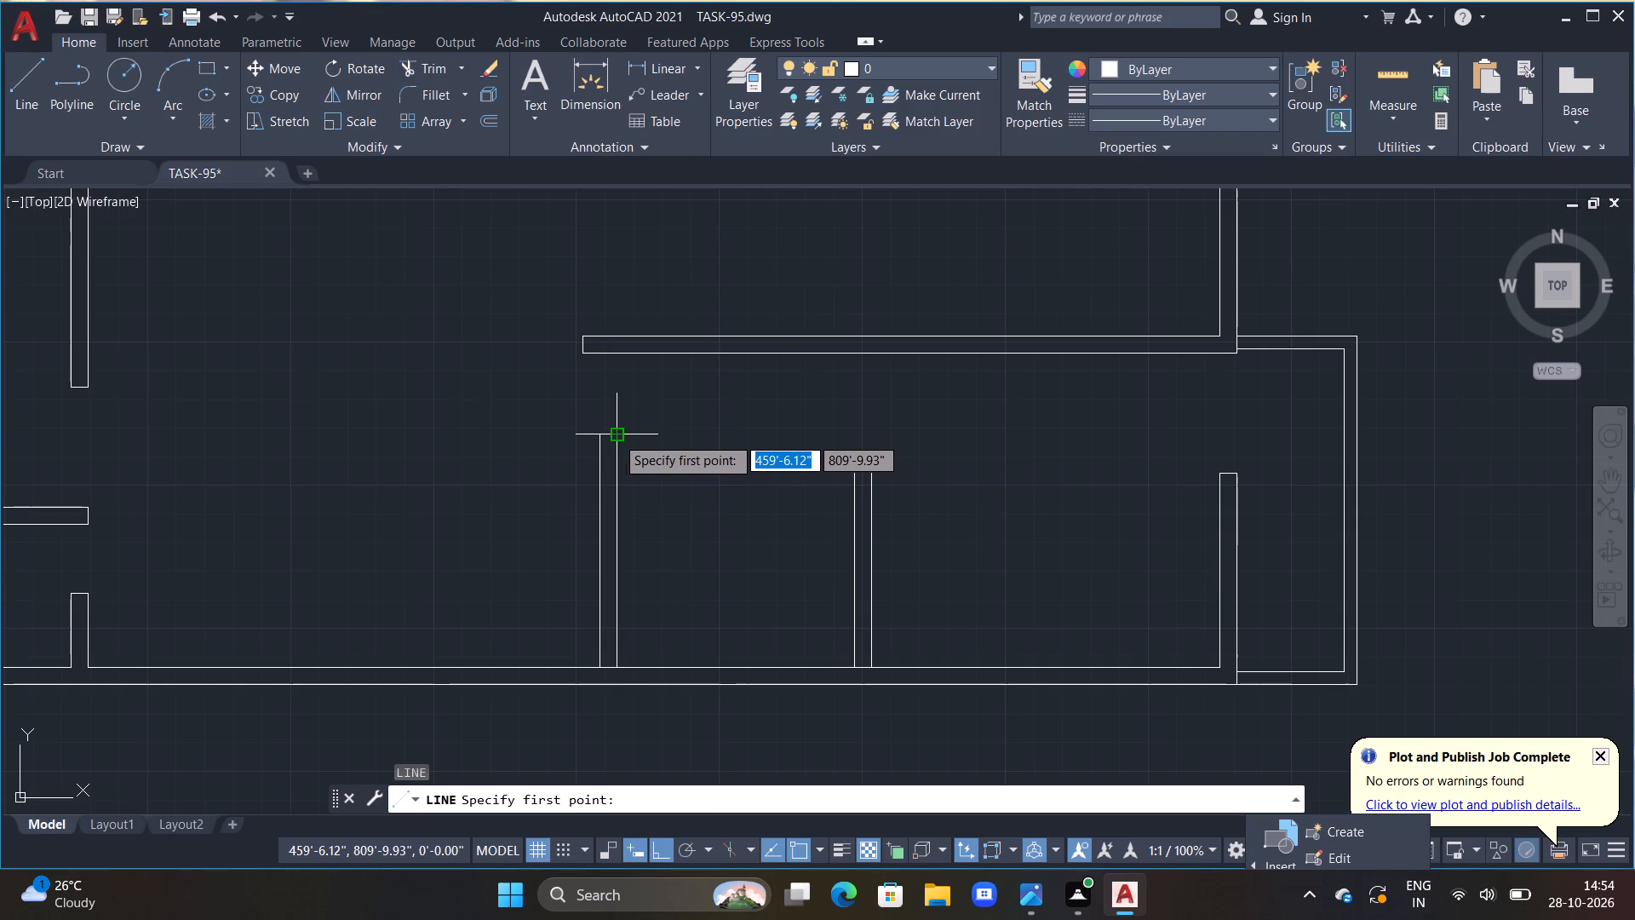
click(875, 430)
click(874, 469)
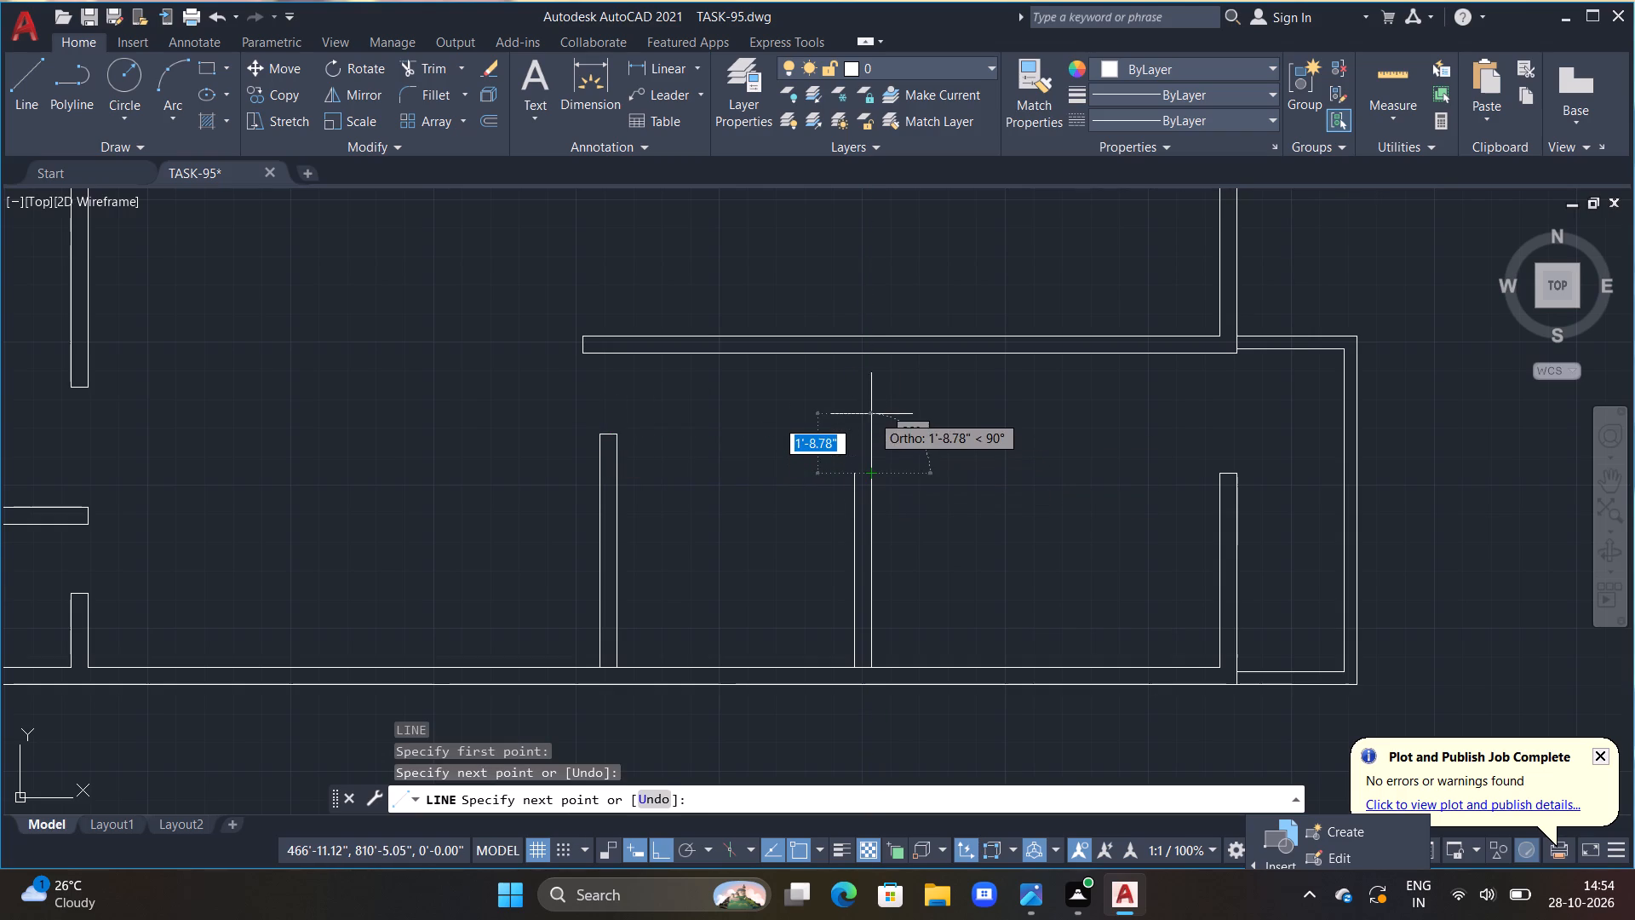
click(867, 431)
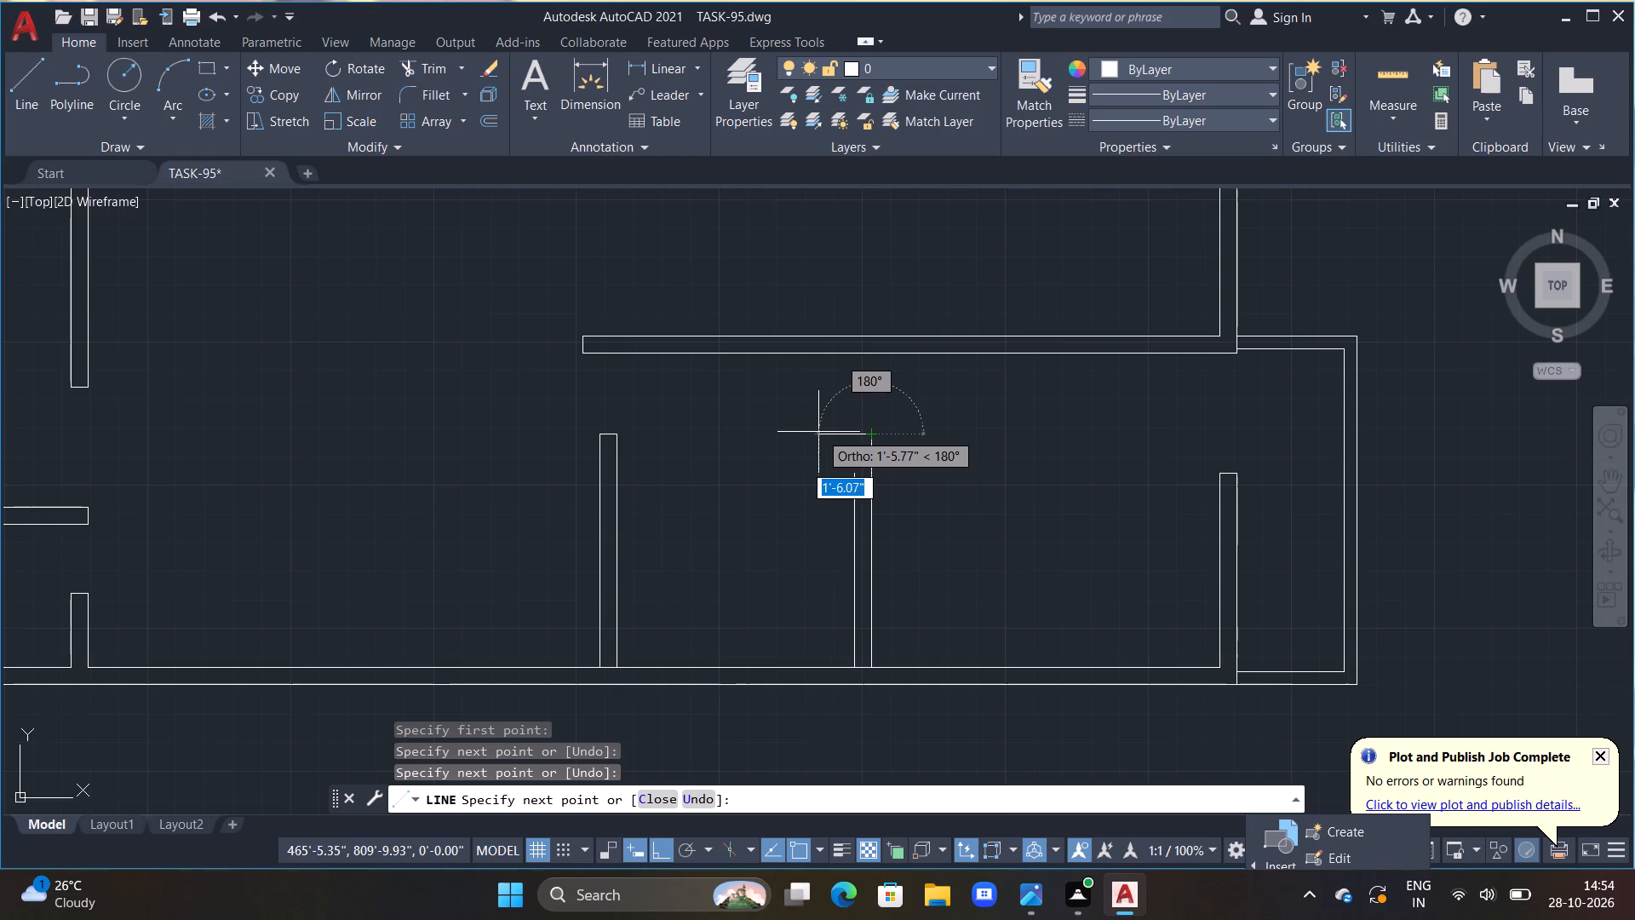
click(617, 439)
key(Escape)
Cut a 2'6" opening in the new horizontal line beside the left partition, using a 2'6" offset of that partition's right face.
text(OFF 1)
key(BackSpace)
text(2')
text(6")
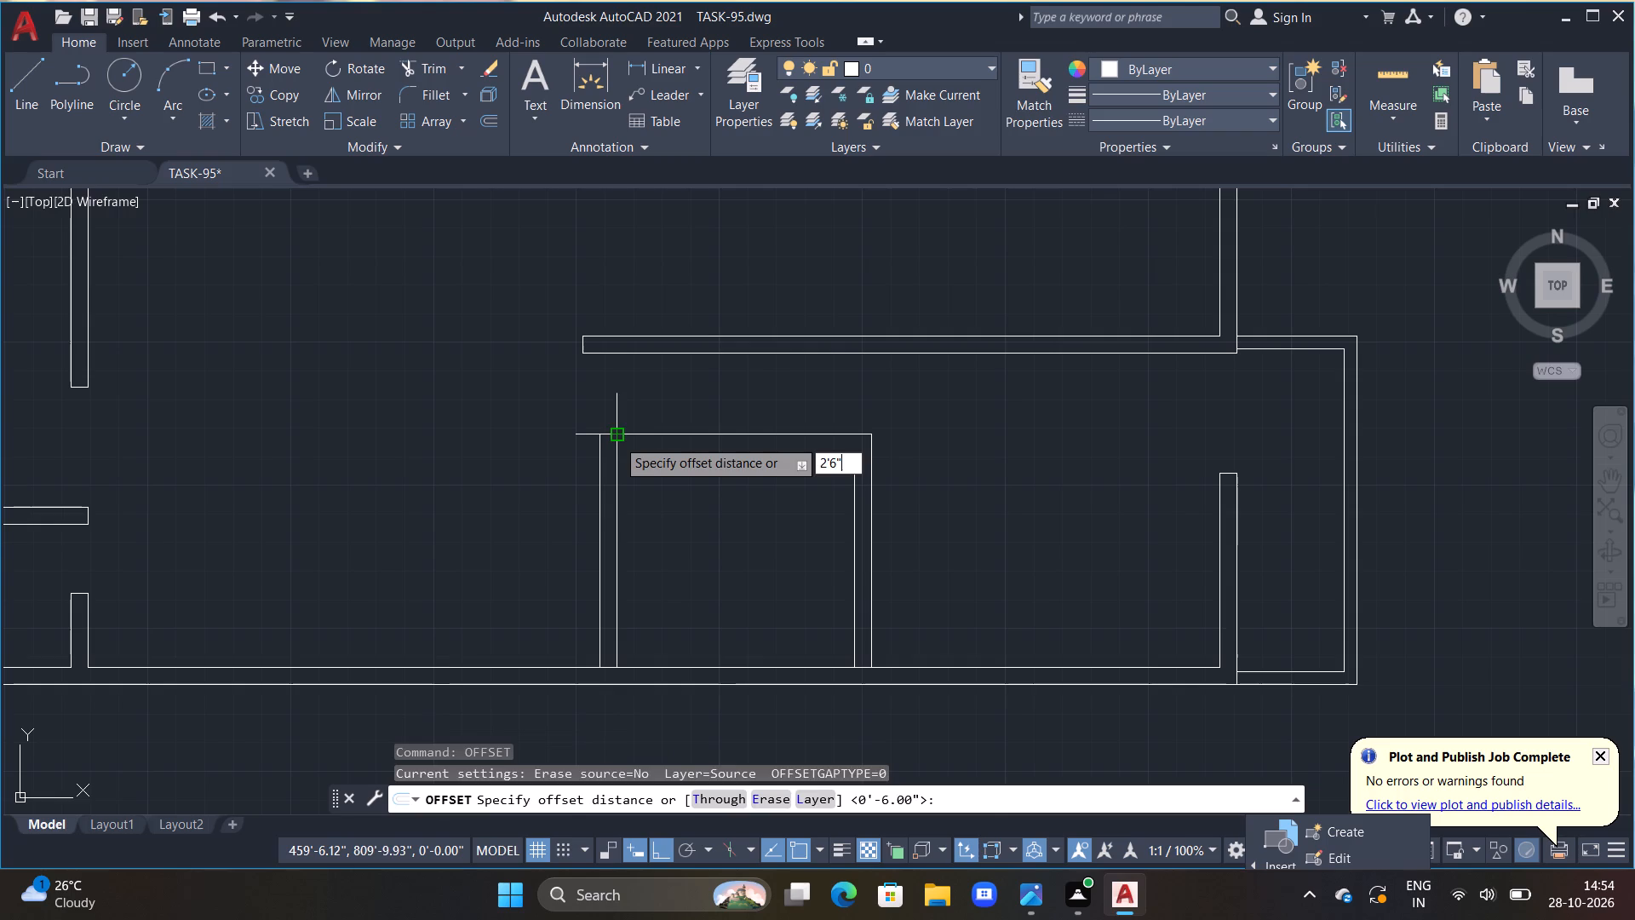
key(Return)
click(617, 439)
click(651, 464)
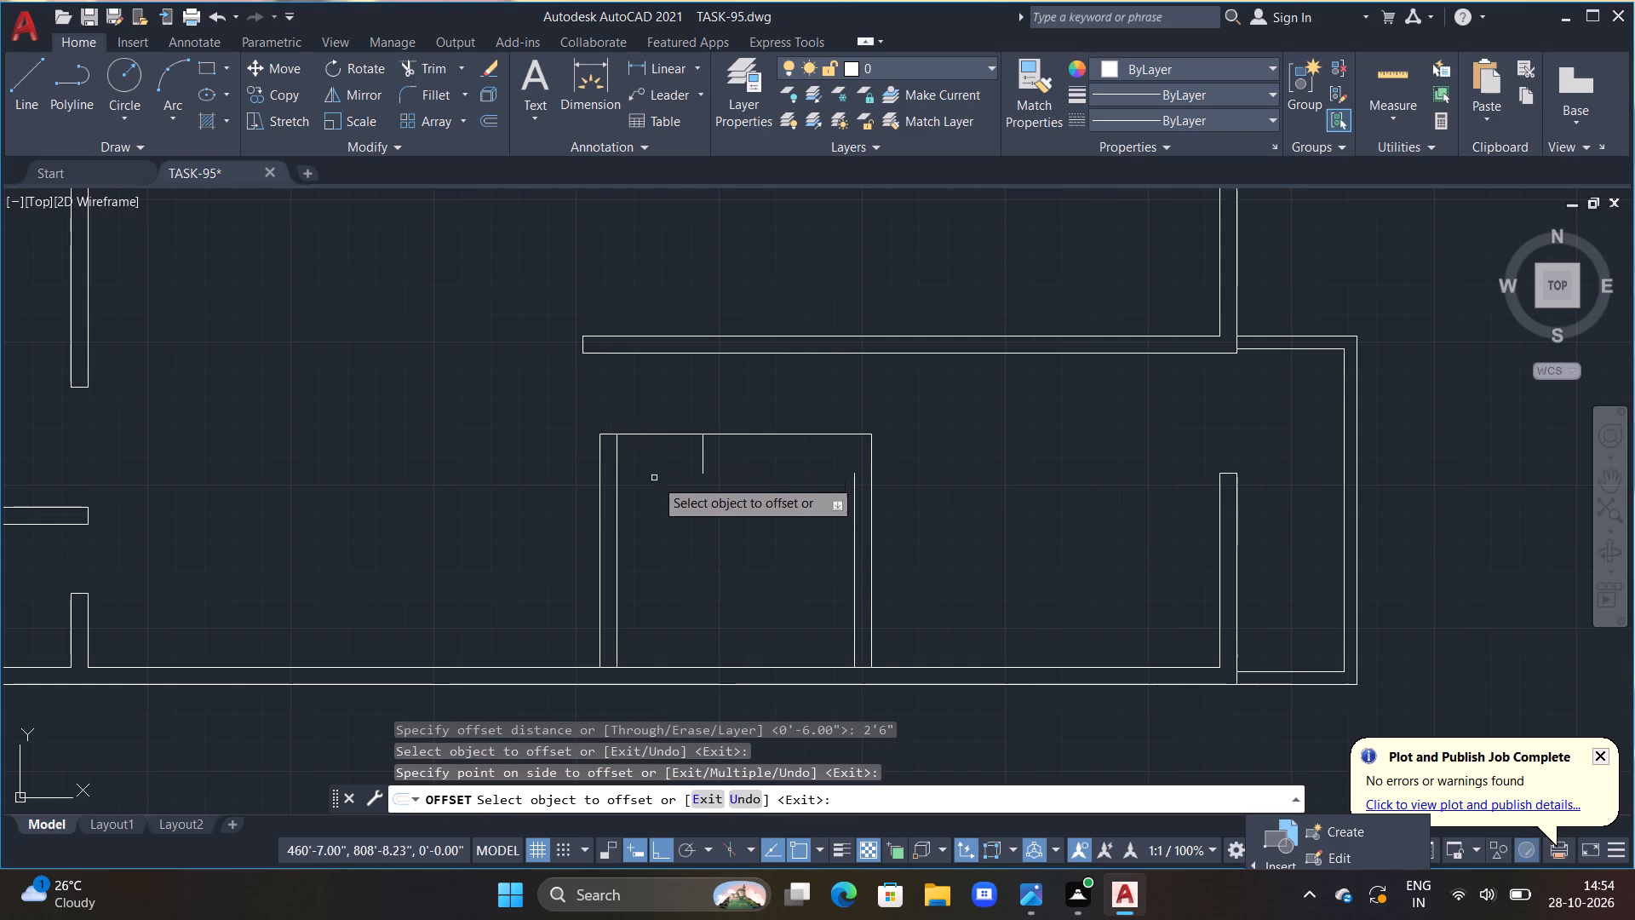
key(Escape)
text(TR)
key(space)
drag(680, 423, 677, 497)
key(Escape)
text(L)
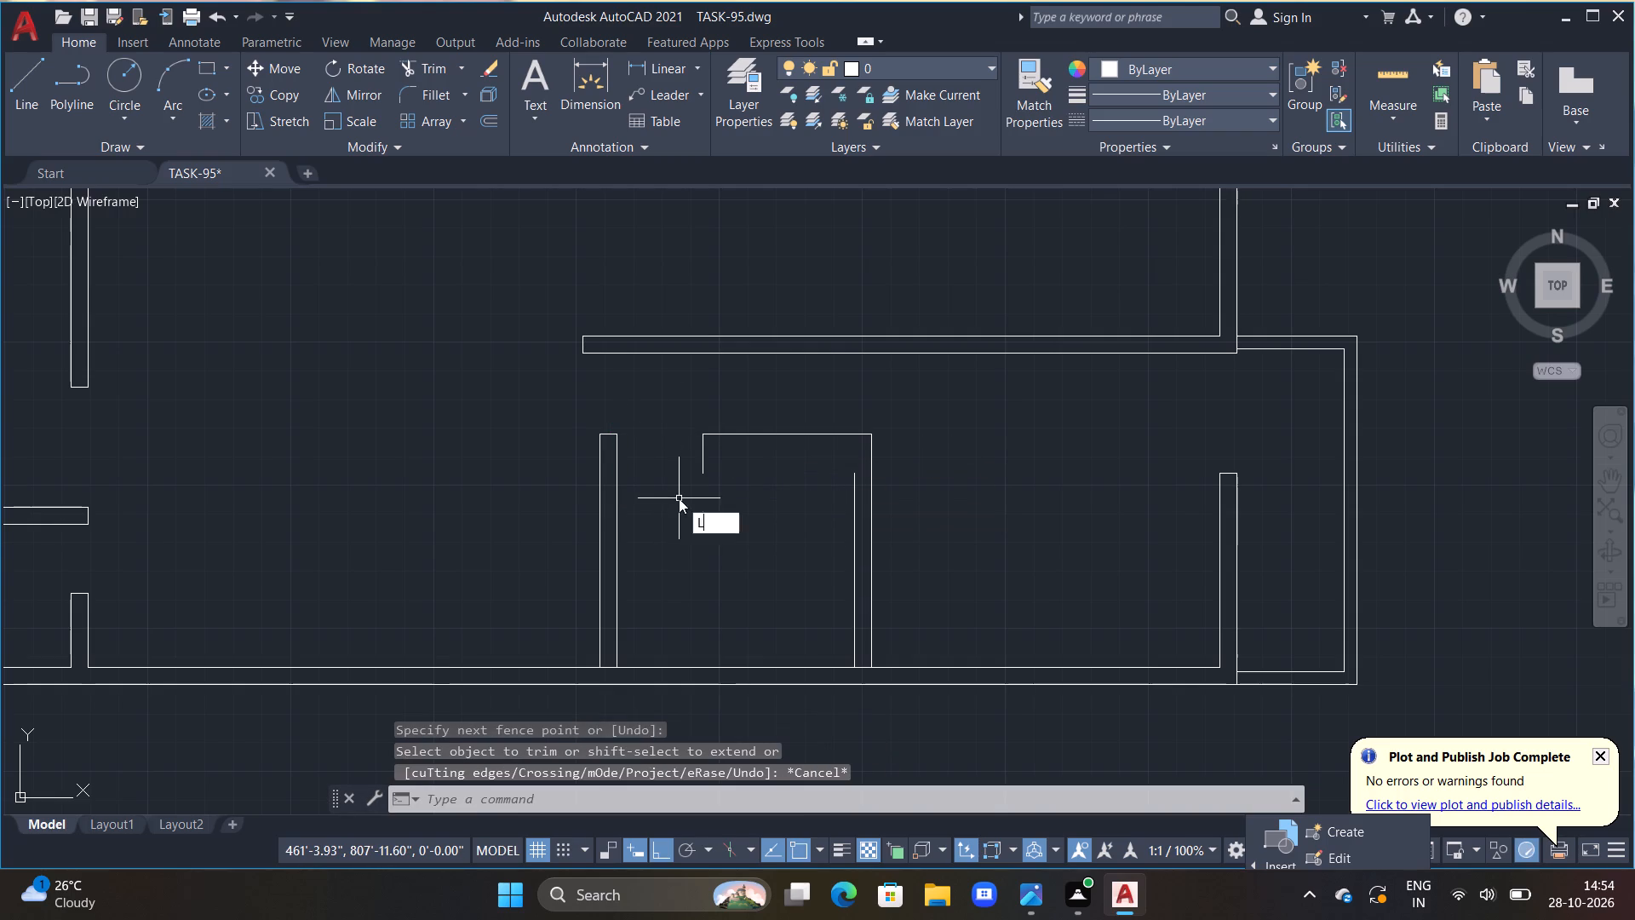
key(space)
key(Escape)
Offset the horizontal line between the two new partitions 6" downward and extend the second partition's left face up to it.
text(OFF 6")
key(Return)
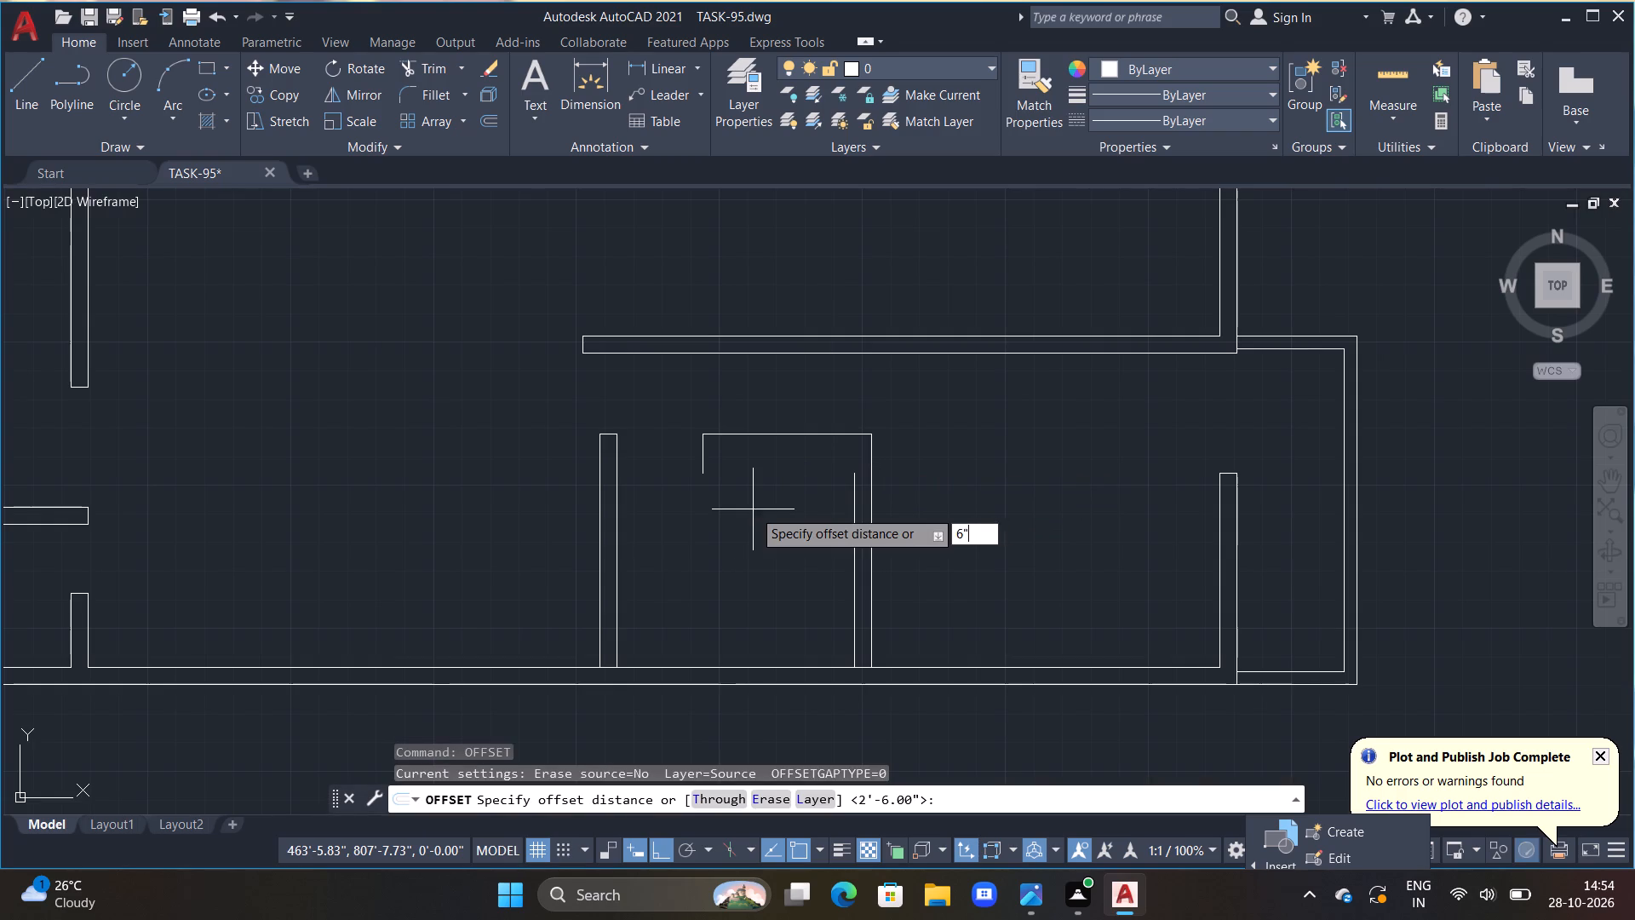
click(762, 434)
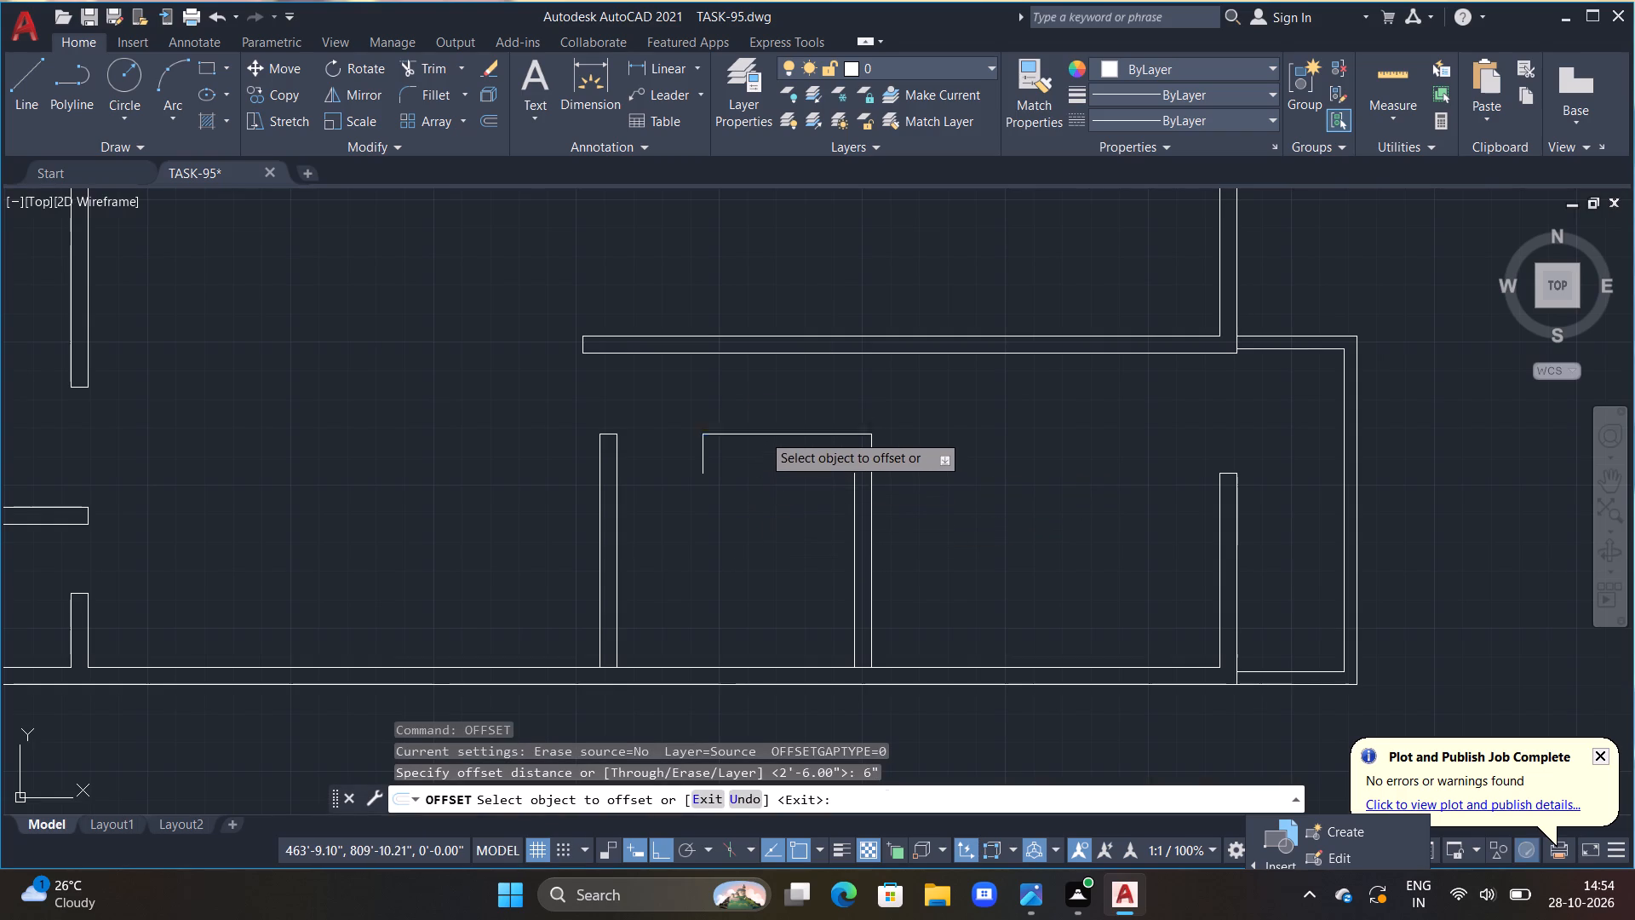
click(759, 475)
key(Escape)
text(EX)
key(space)
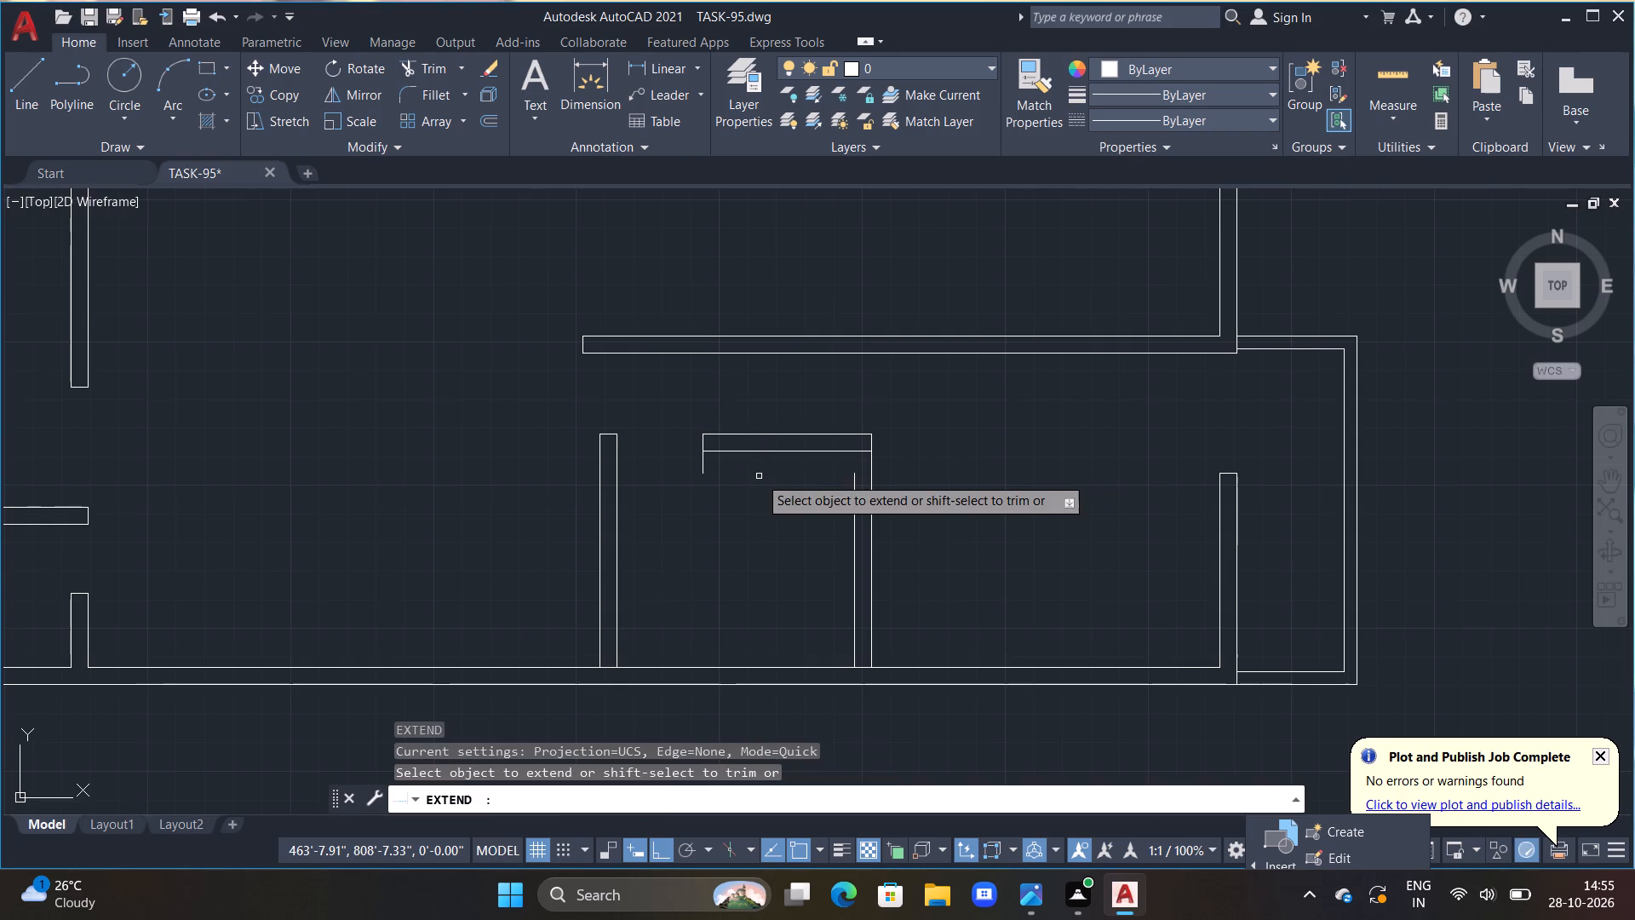
click(855, 485)
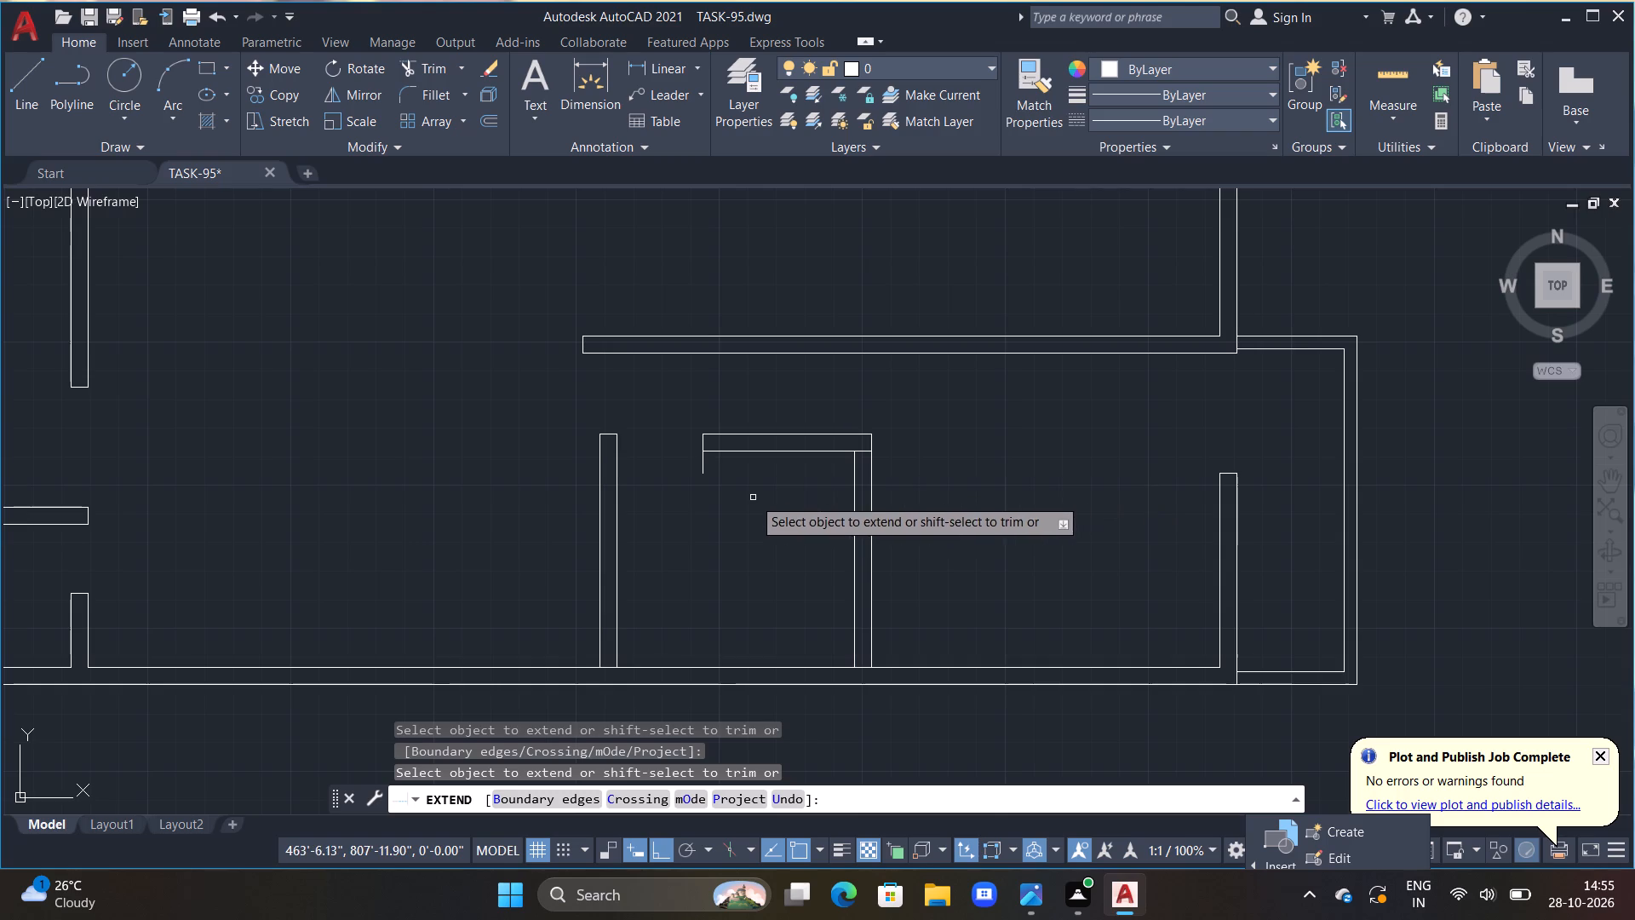
key(Escape)
Trim the leftover stub below the short wall's open end and the overlapping line at its corner with the partition.
text(TR)
key(space)
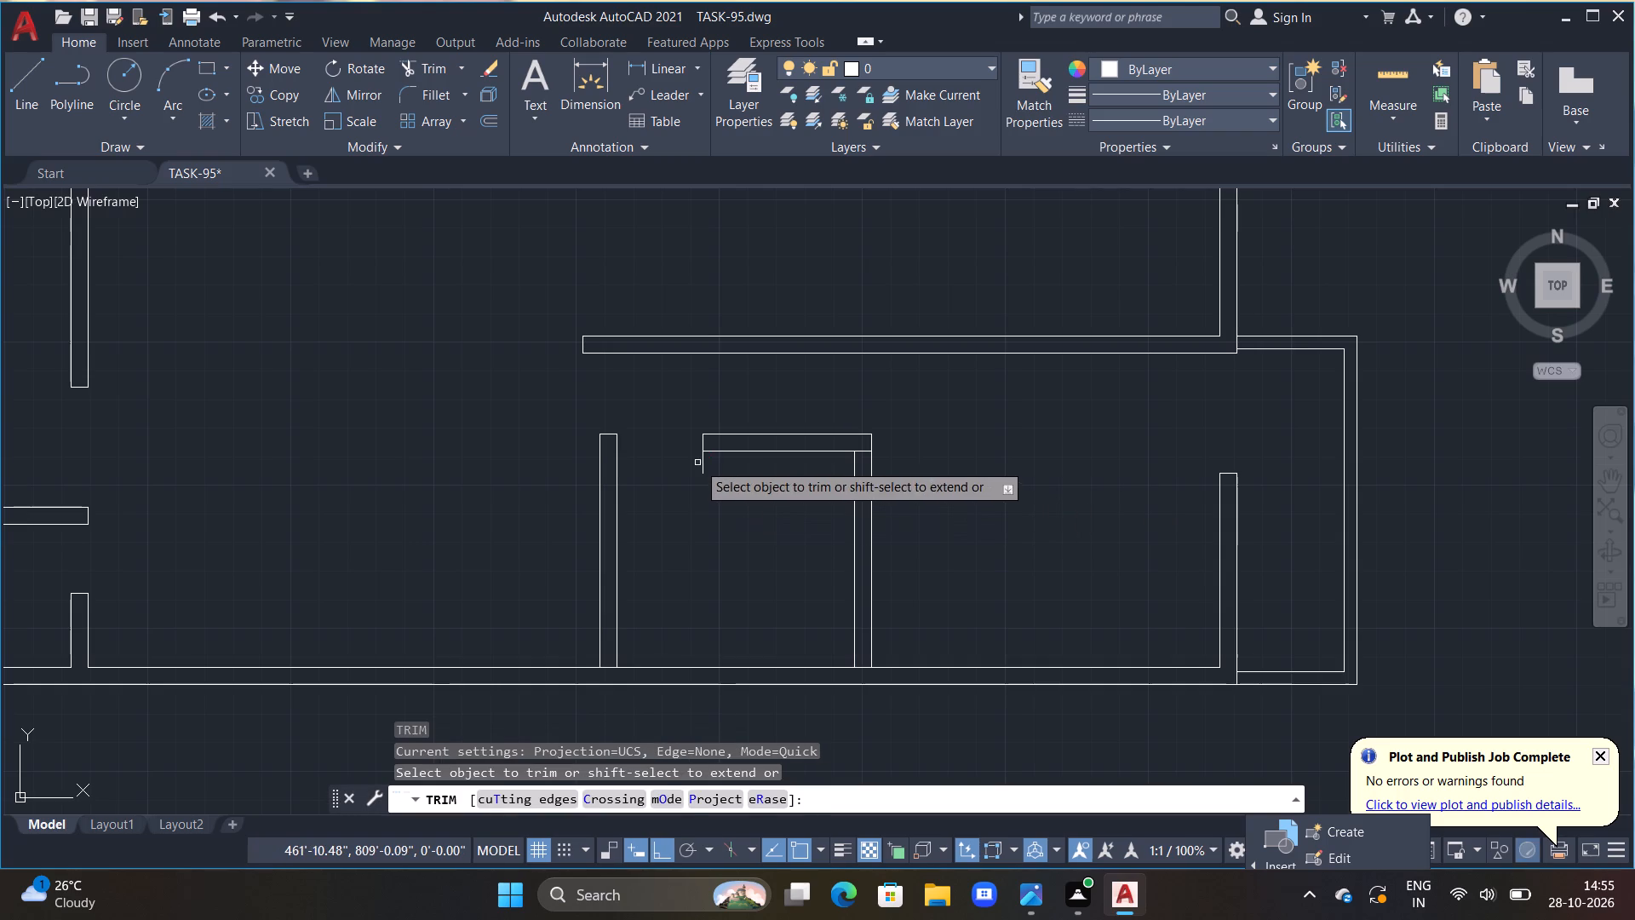
double_click(697, 463)
click(754, 486)
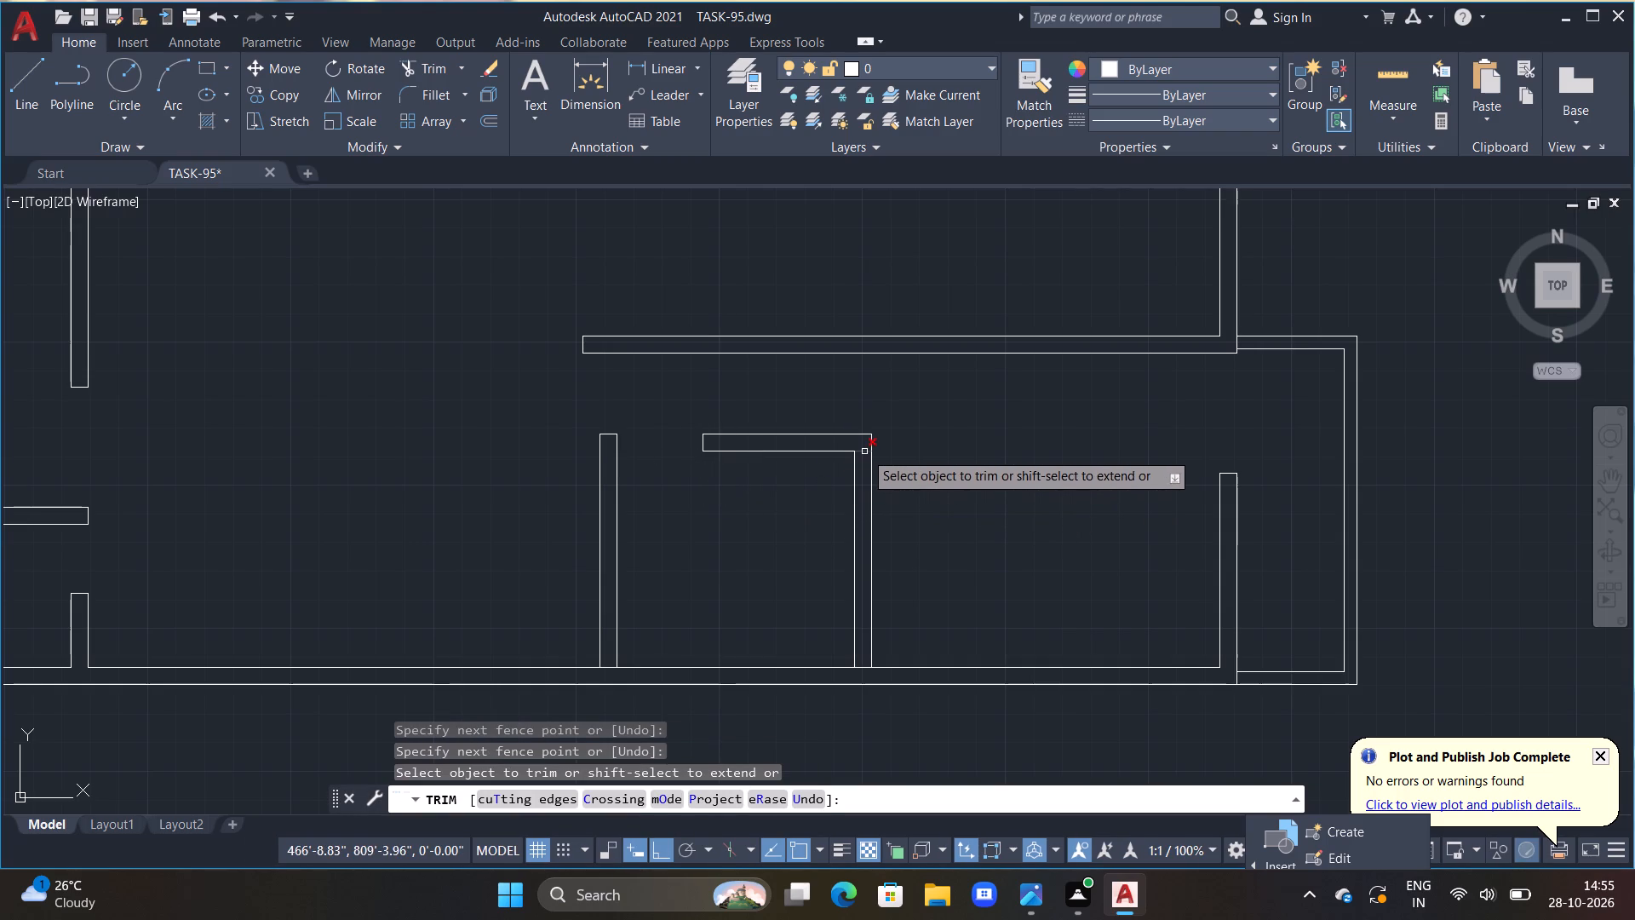
click(864, 451)
Trim the bottom wall's inner line between the faces of both new partitions to open the junctions.
scroll(1032, 514, down, 1)
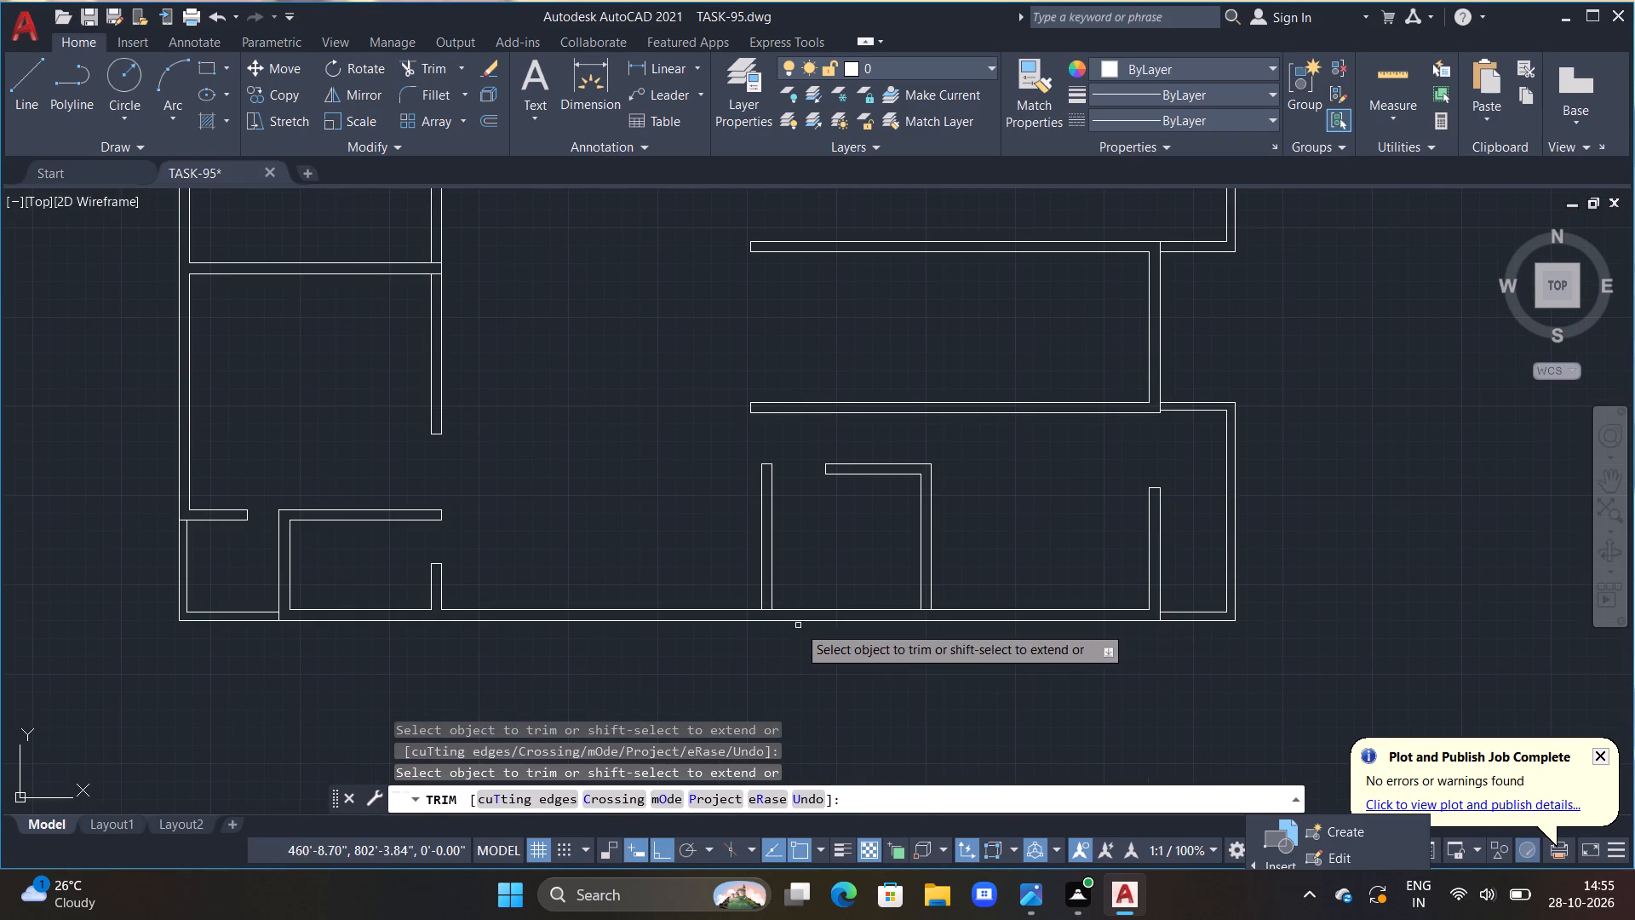
scroll(800, 623, up, 2)
click(707, 589)
click(710, 597)
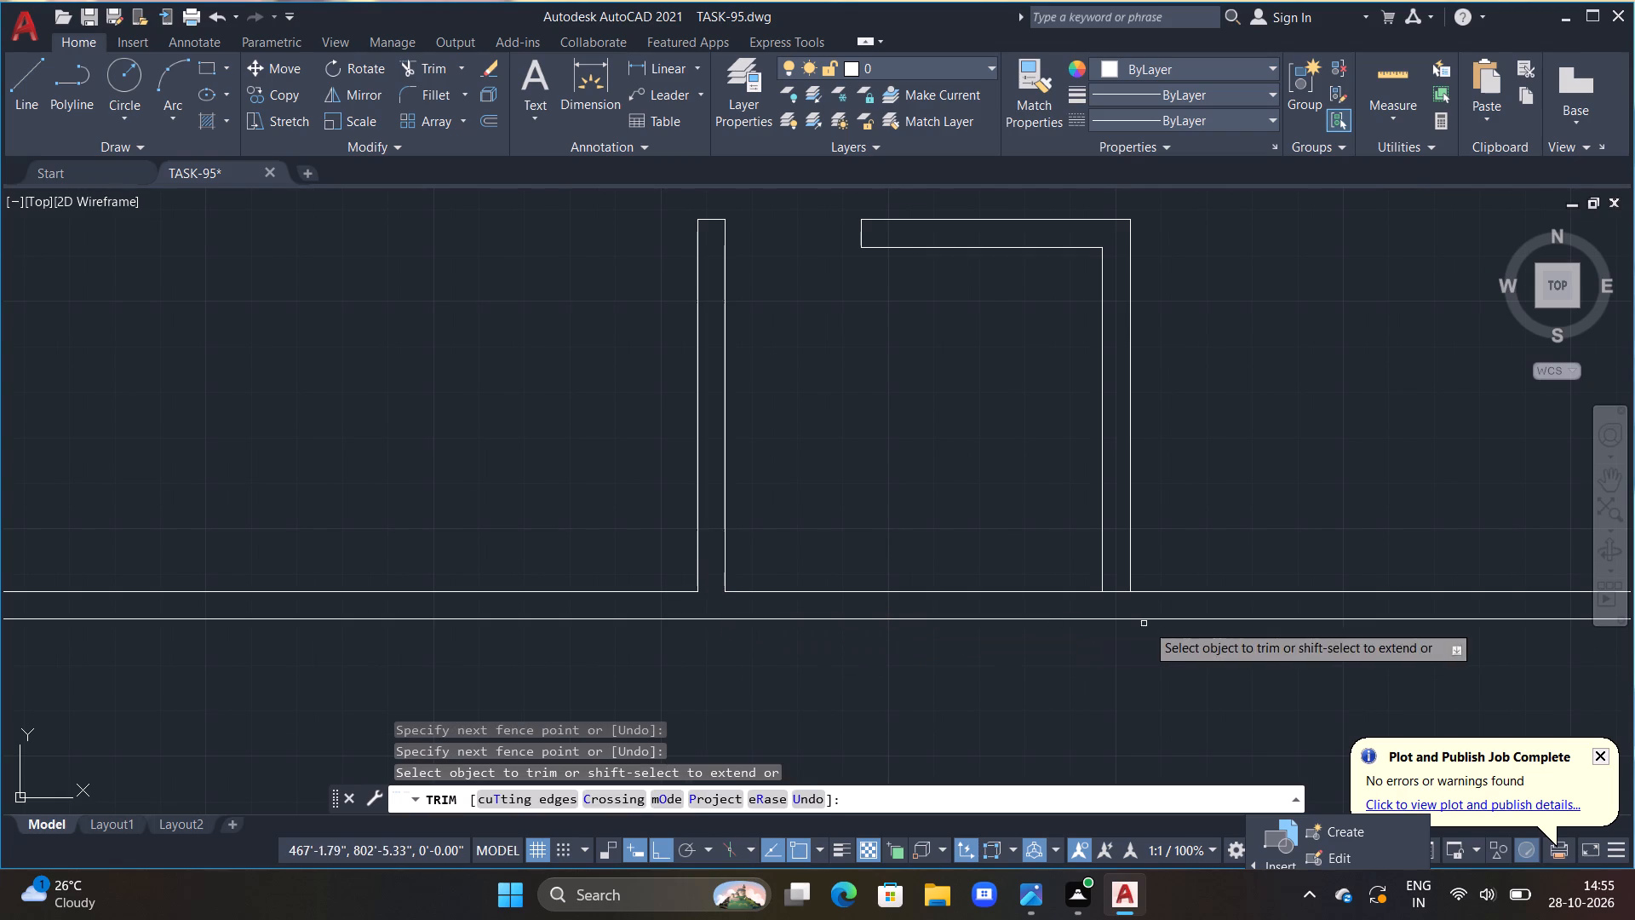
click(1110, 593)
Examine the lower half of the floor plan around the central hall and the walls on both sides.
scroll(1224, 500, down, 3)
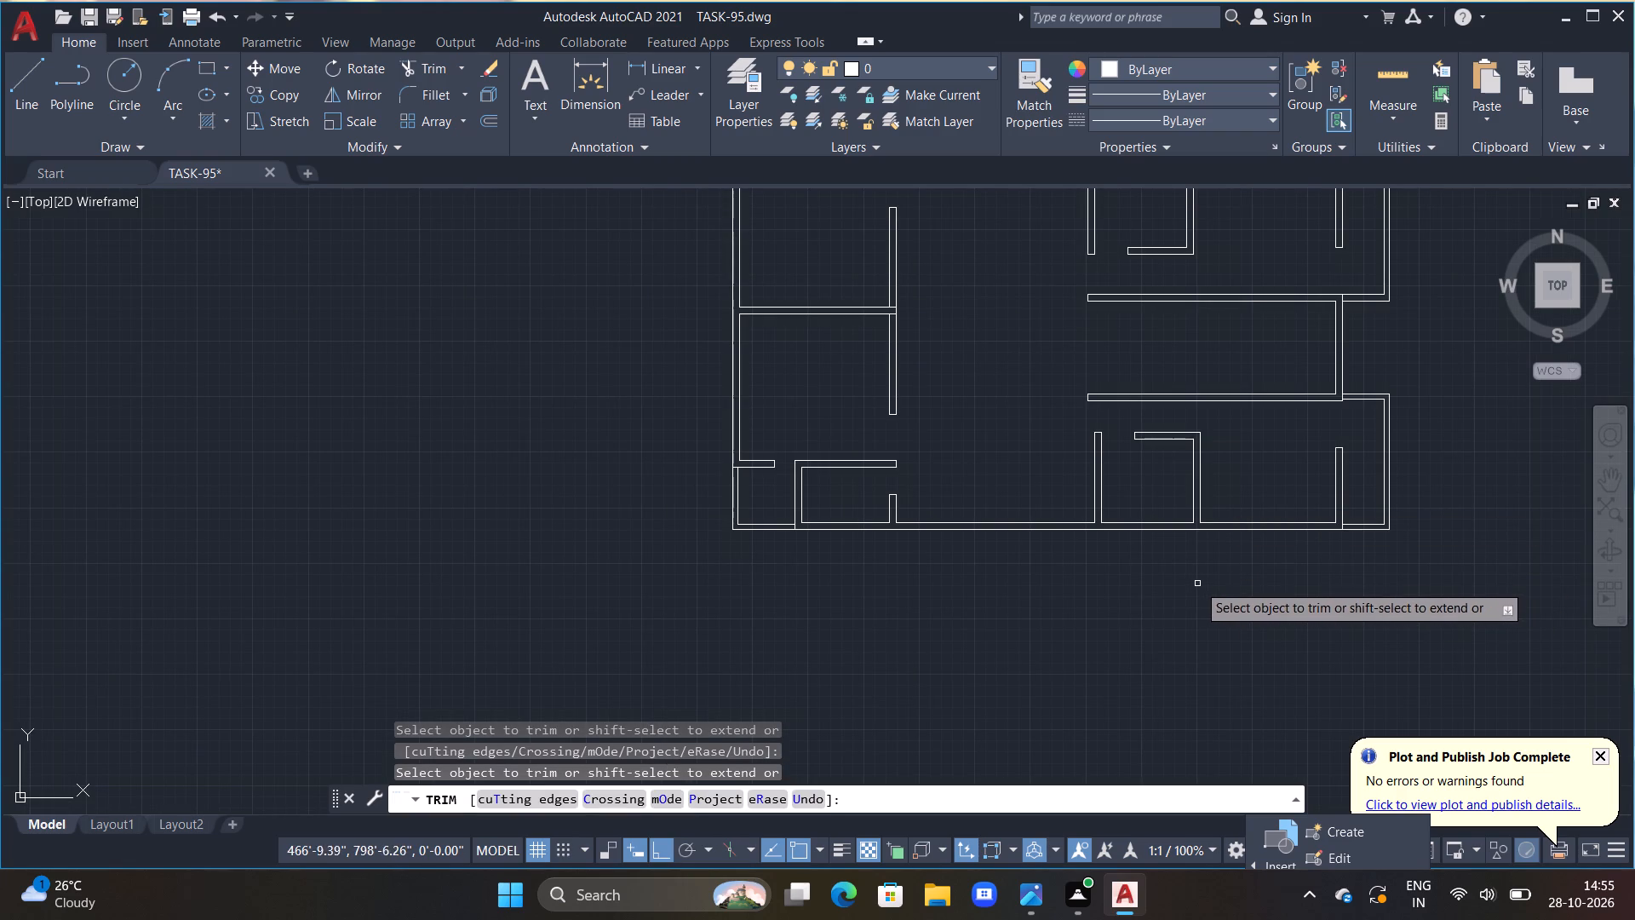
middle_drag(1274, 552, 933, 612)
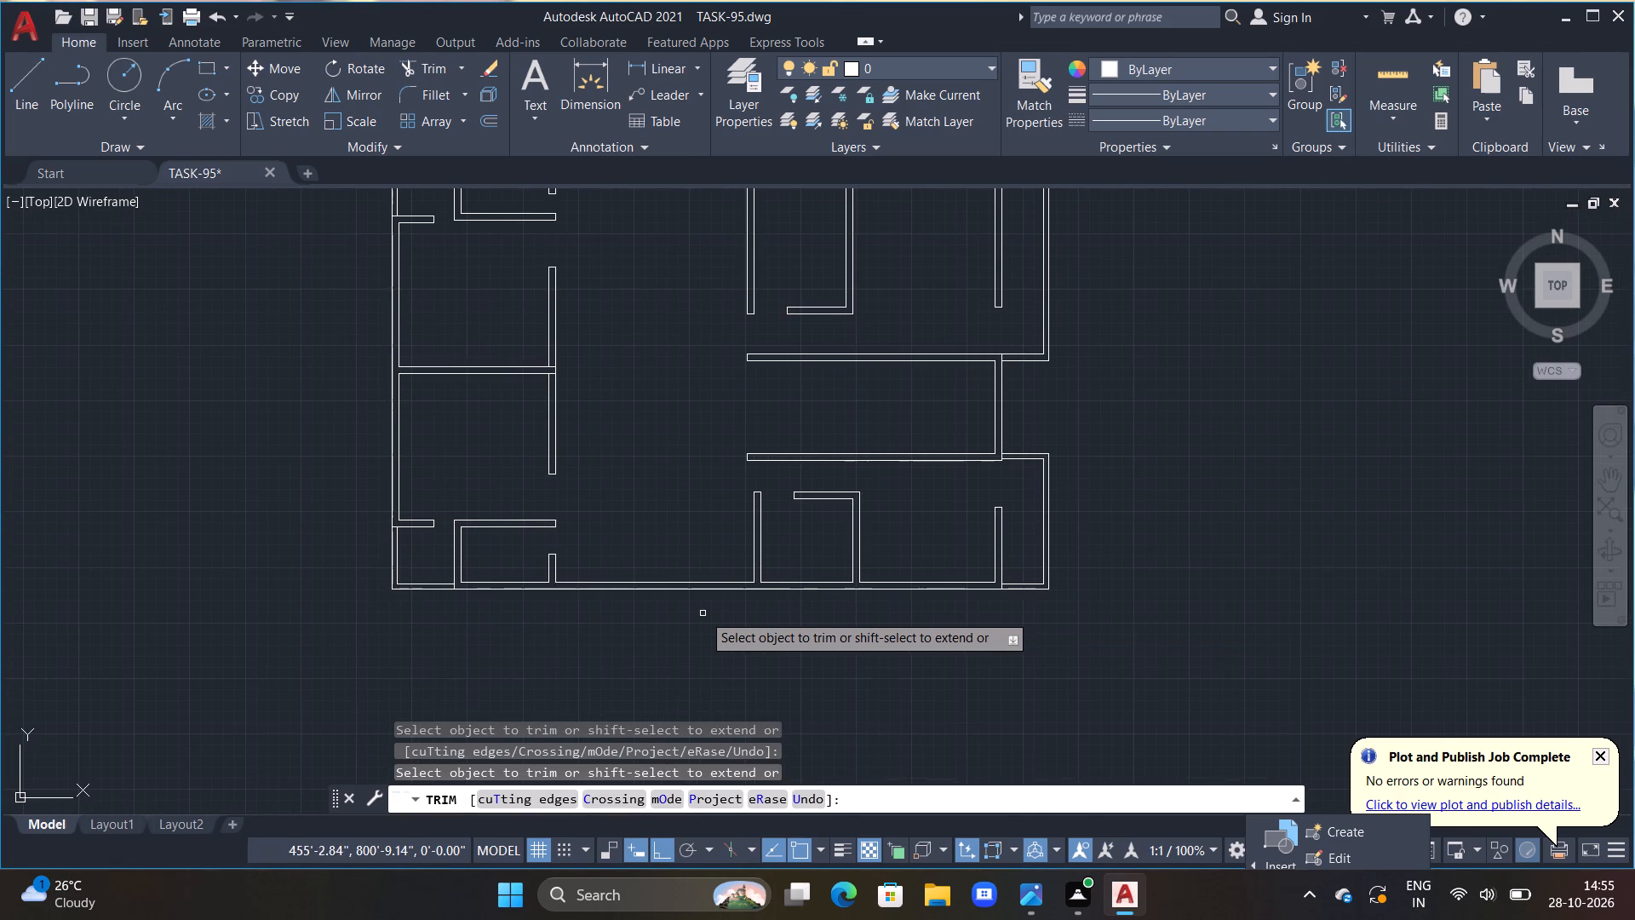
scroll(701, 613, down, 1)
middle_drag(697, 612, 749, 643)
scroll(709, 539, up, 2)
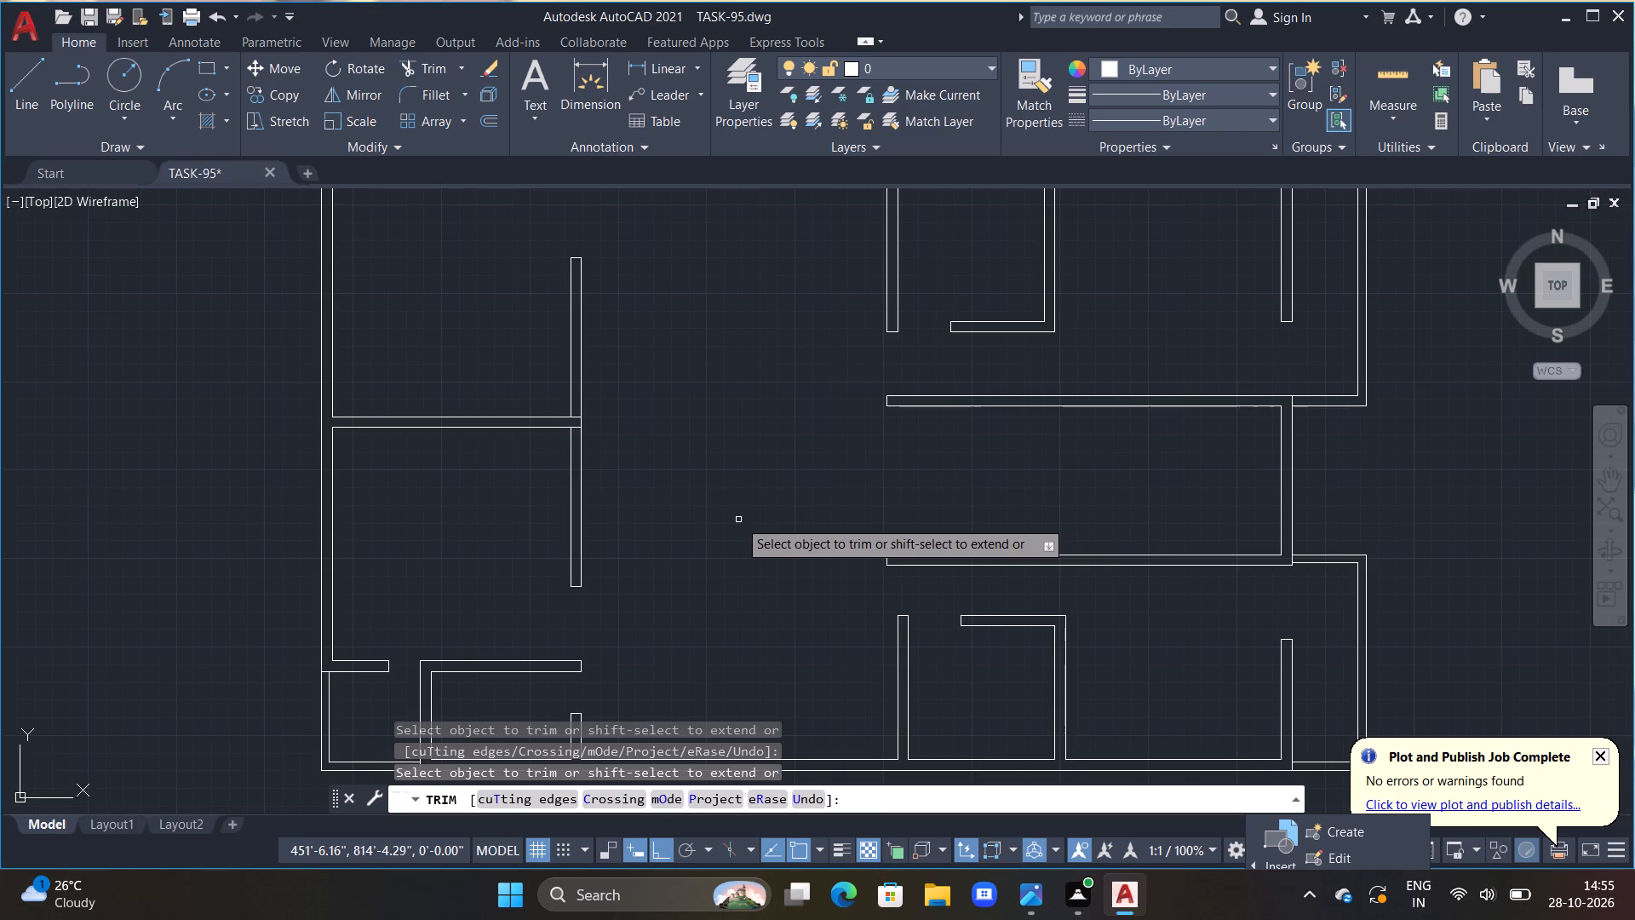
scroll(738, 520, down, 1)
middle_drag(740, 520, 783, 463)
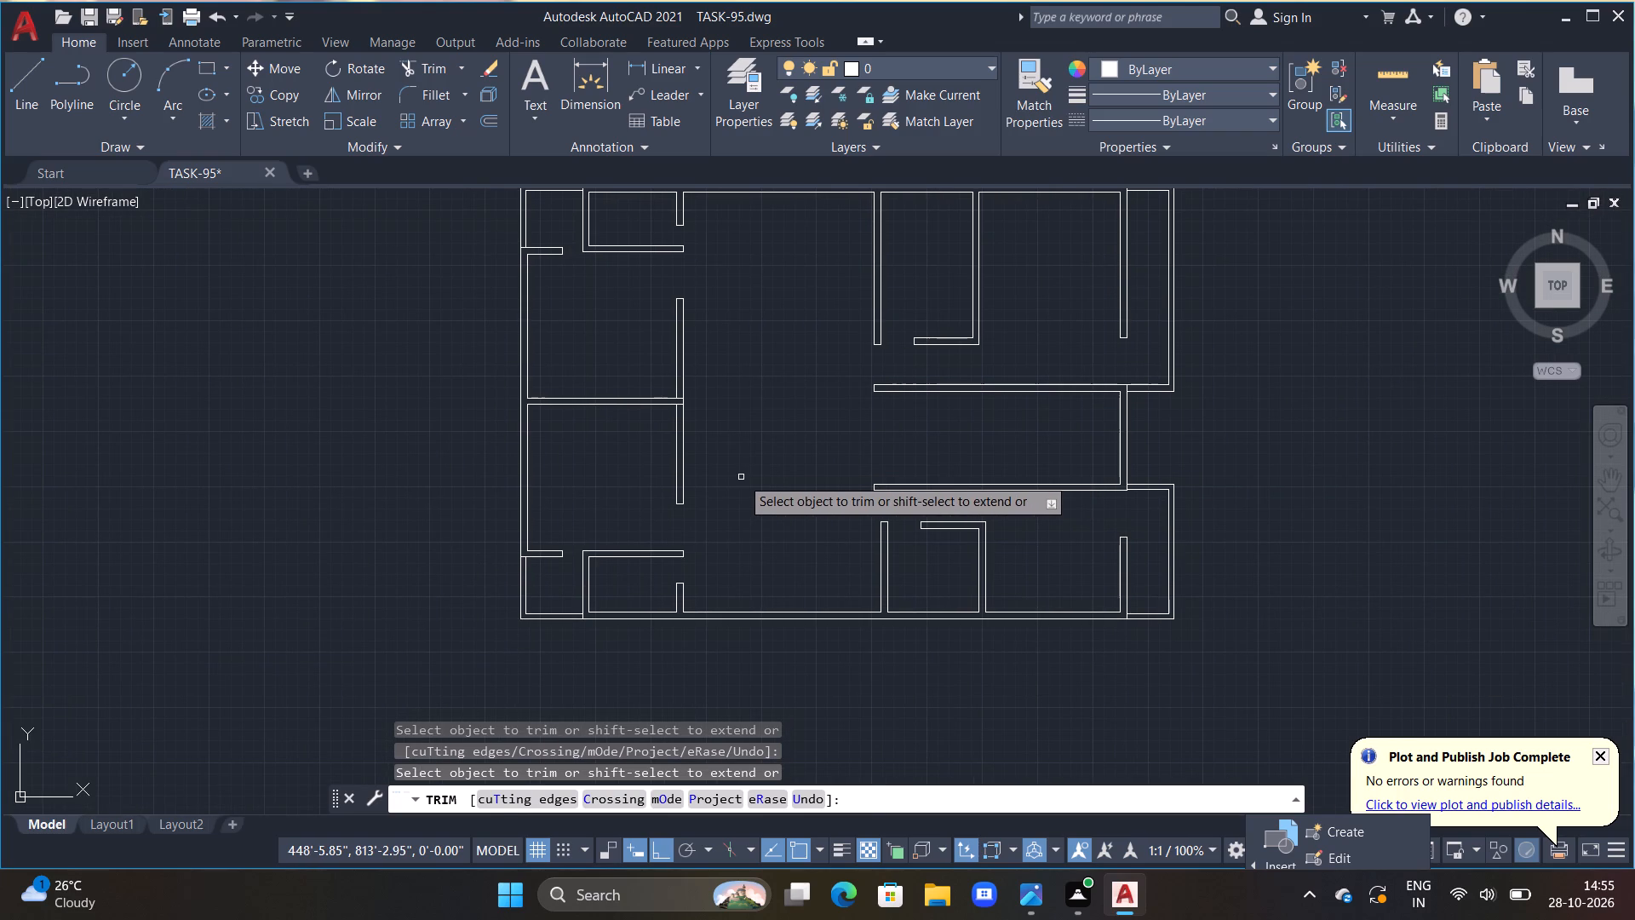
middle_drag(742, 477, 763, 423)
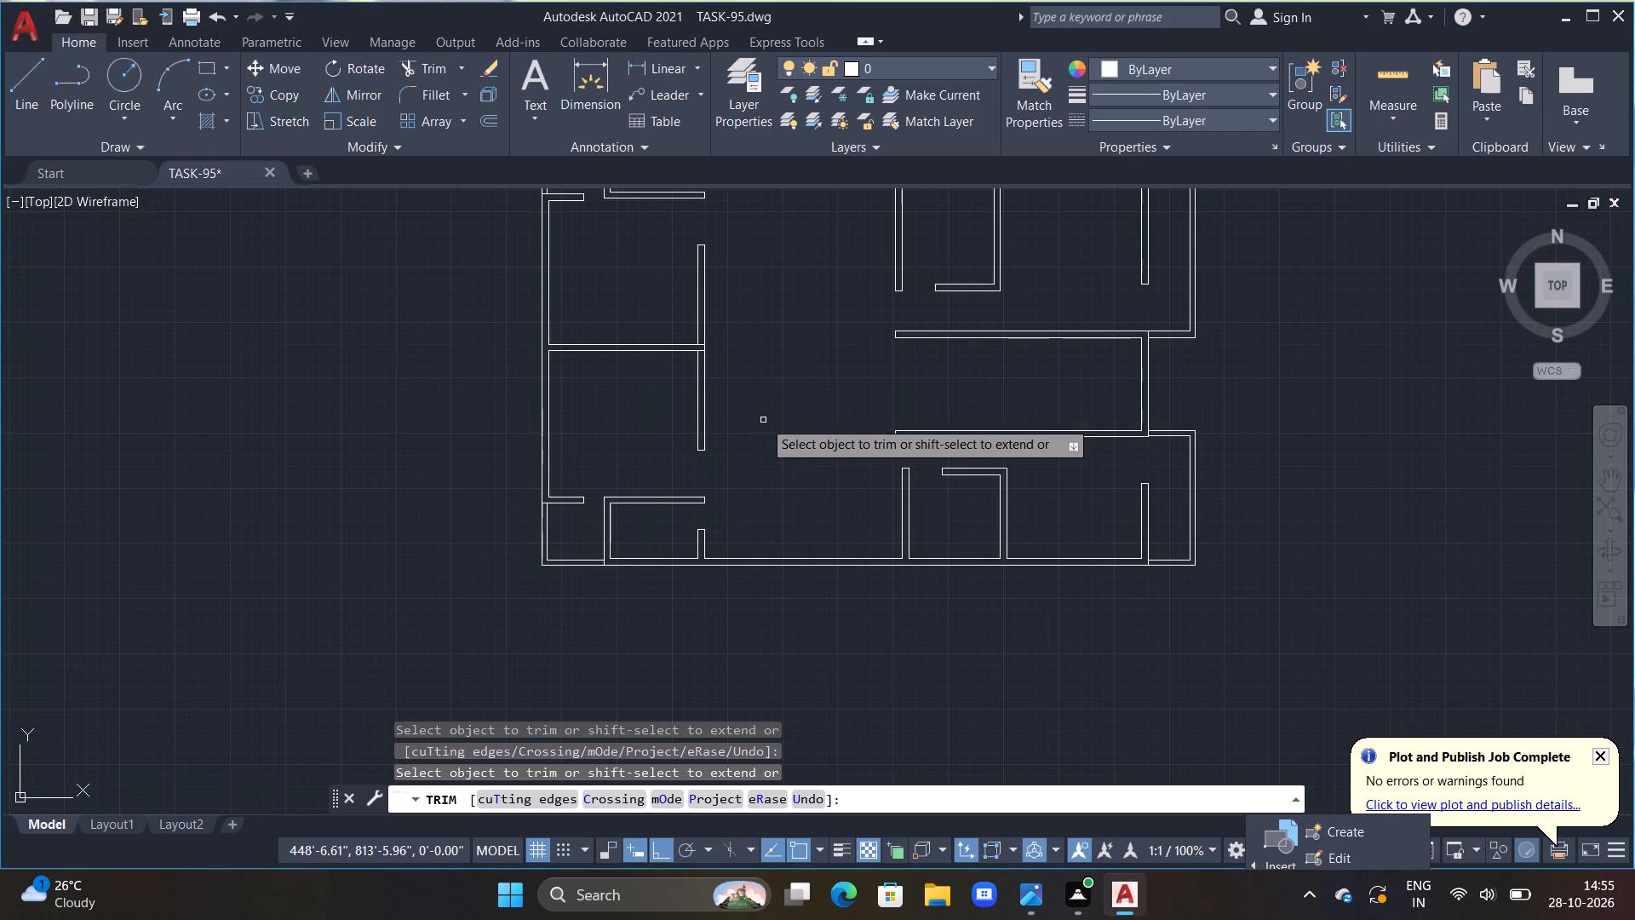
scroll(764, 410, up, 1)
middle_drag(771, 415, 798, 513)
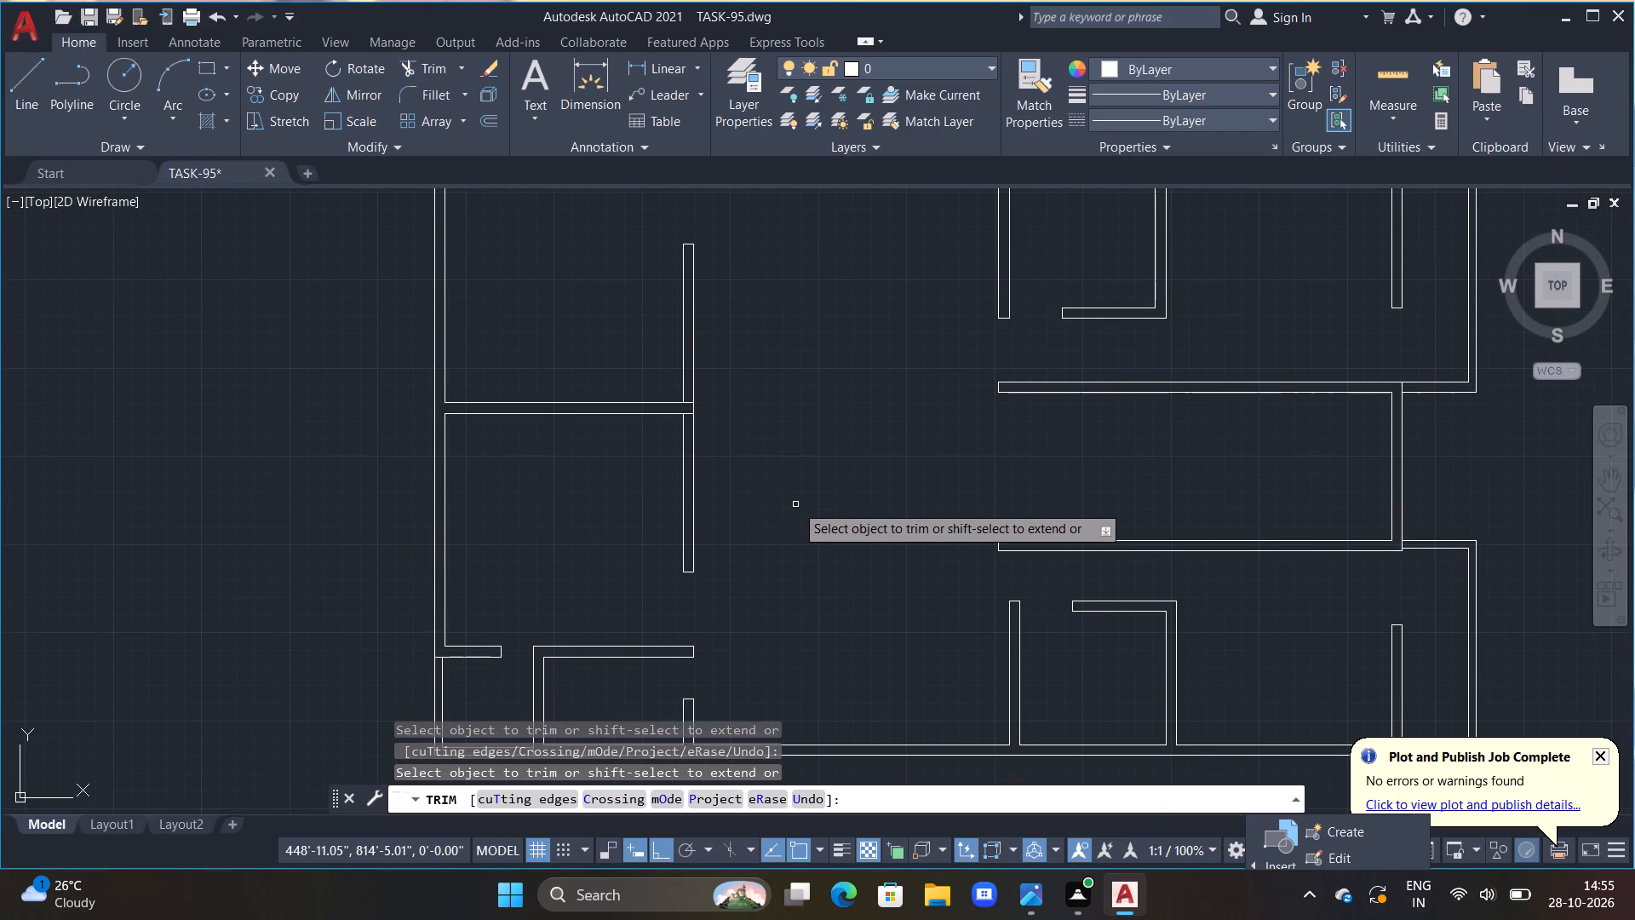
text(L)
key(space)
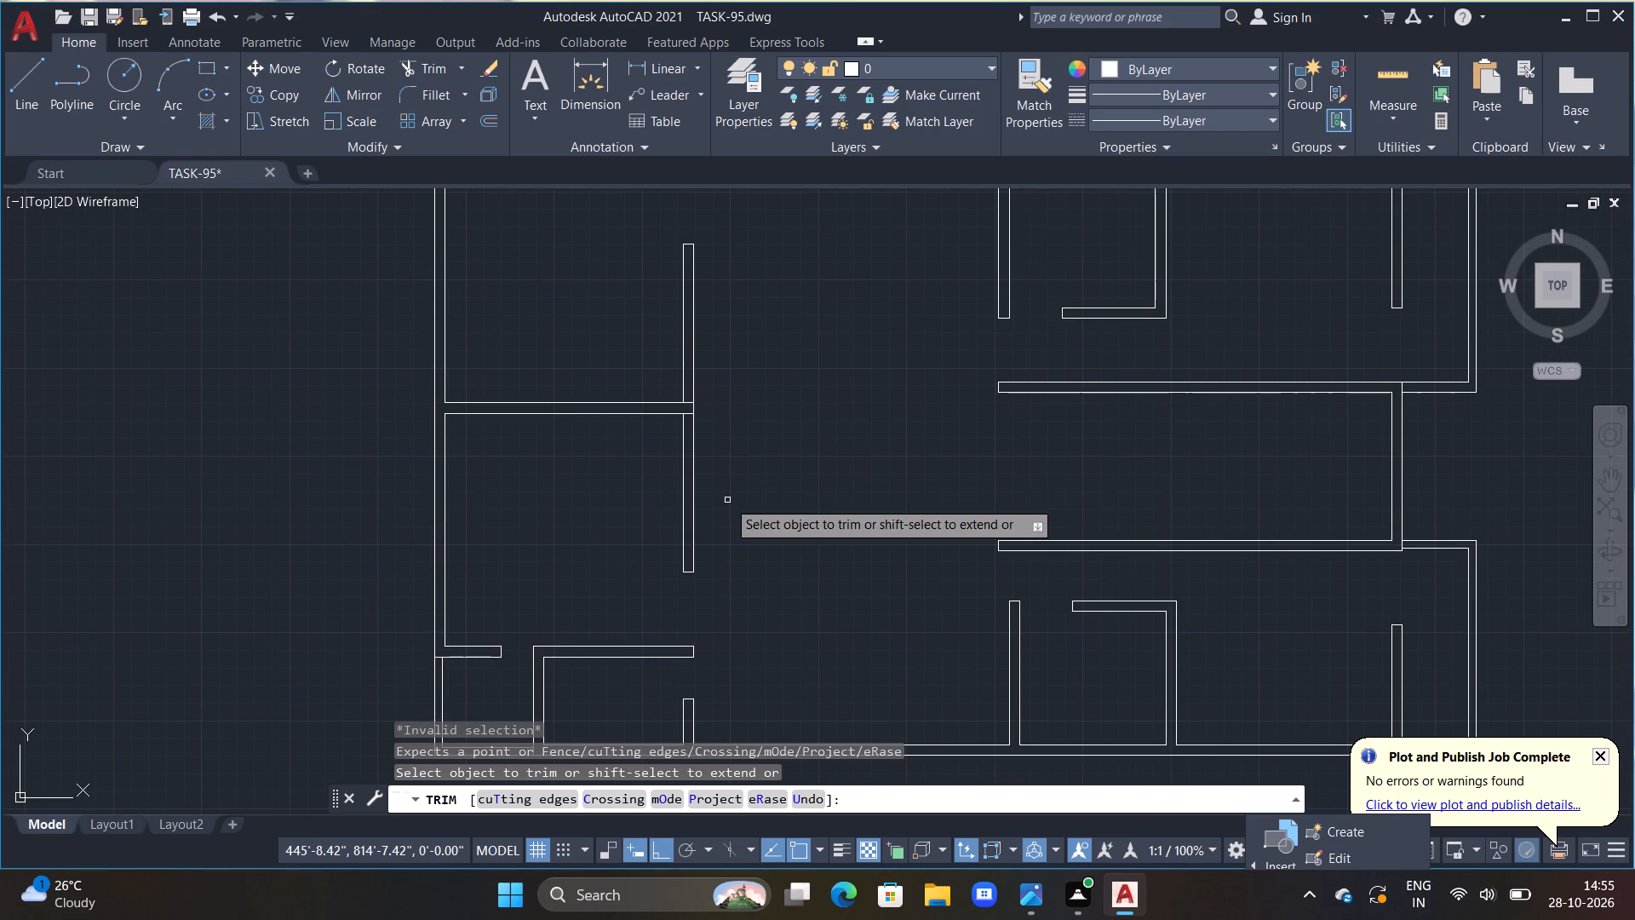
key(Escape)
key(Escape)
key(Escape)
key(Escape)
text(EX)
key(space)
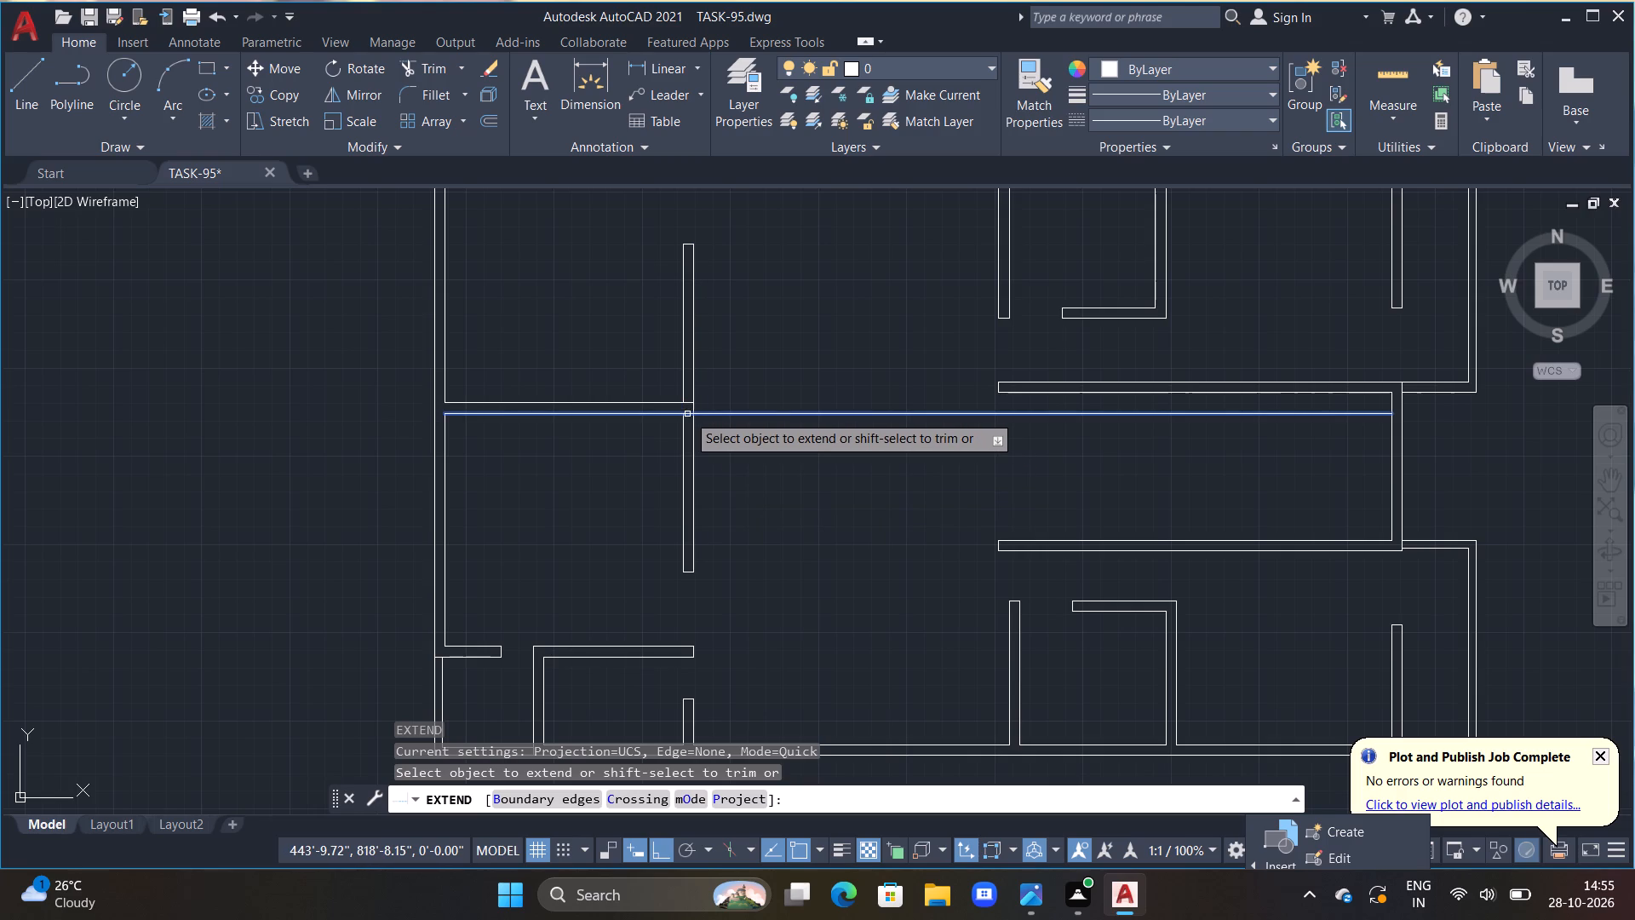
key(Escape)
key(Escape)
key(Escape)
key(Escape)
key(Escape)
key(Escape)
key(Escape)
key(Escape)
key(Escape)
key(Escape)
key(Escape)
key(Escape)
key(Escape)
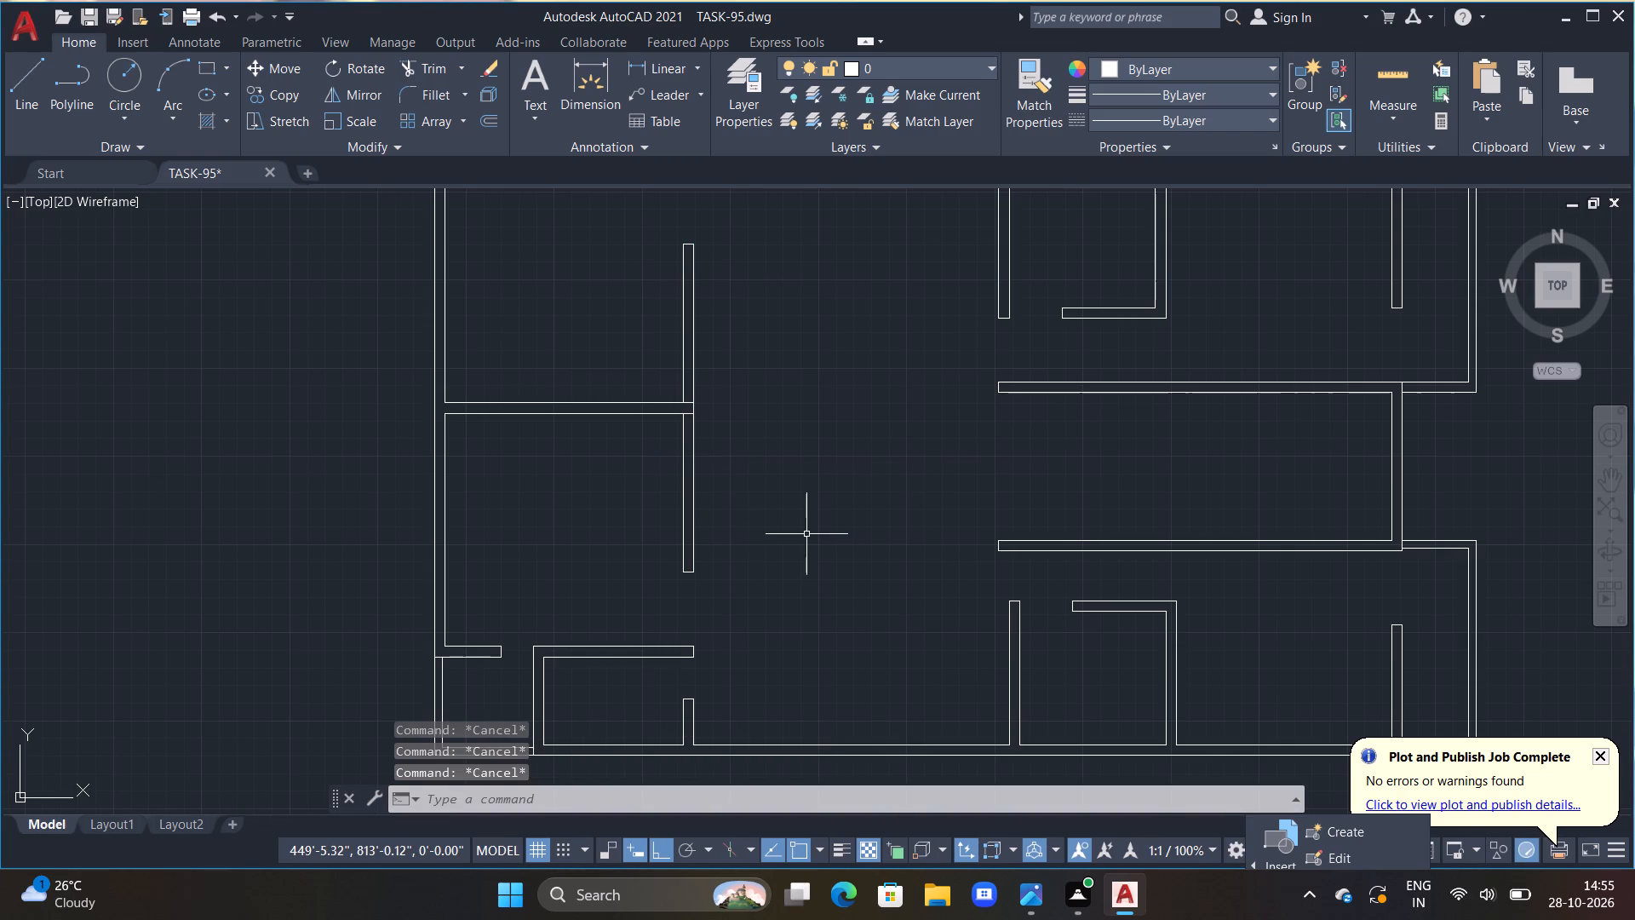
Join the open ends of the two long horizontal walls with a vertical line, and draw a line from its midpoint across the hall through the left wall.
text(L)
key(space)
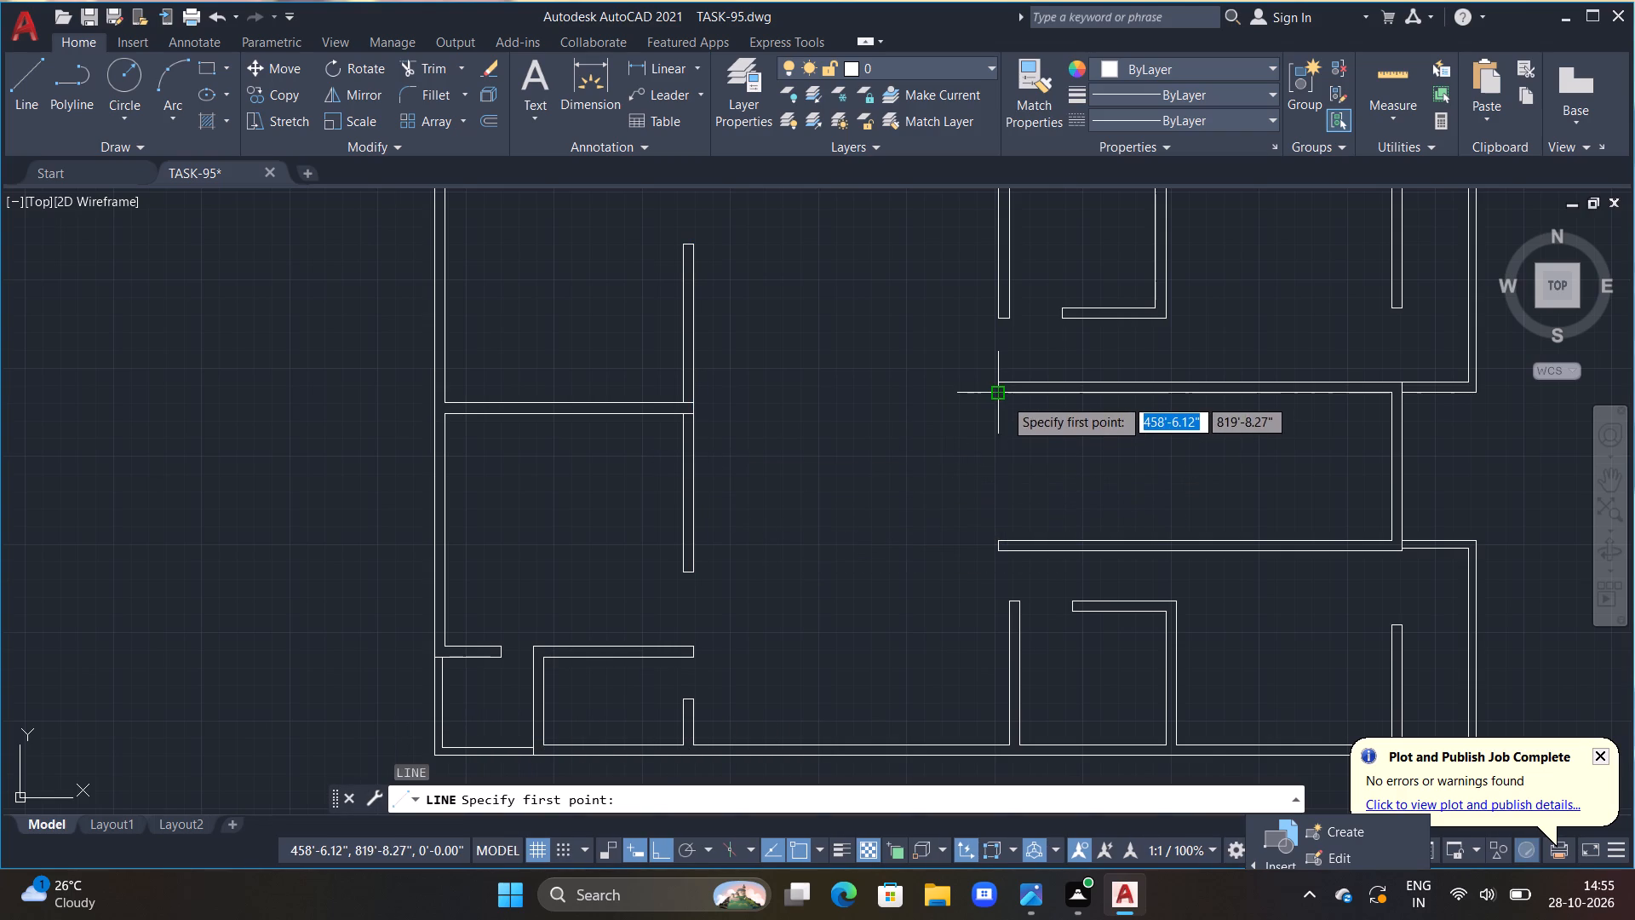
click(1004, 398)
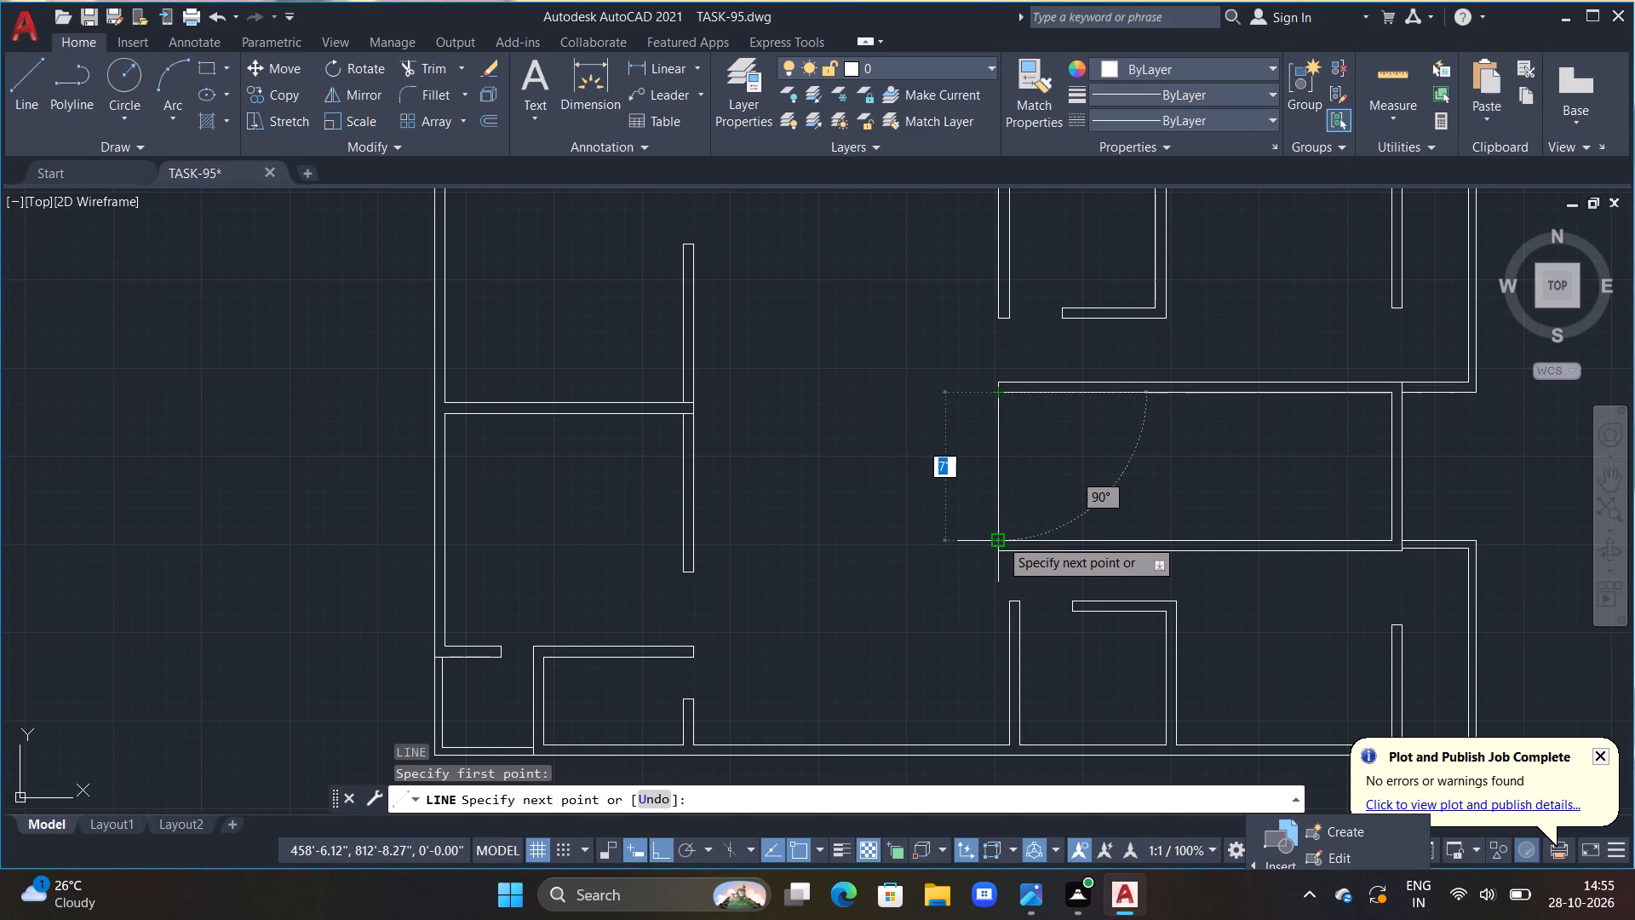
double_click(1000, 538)
triple_click(1001, 469)
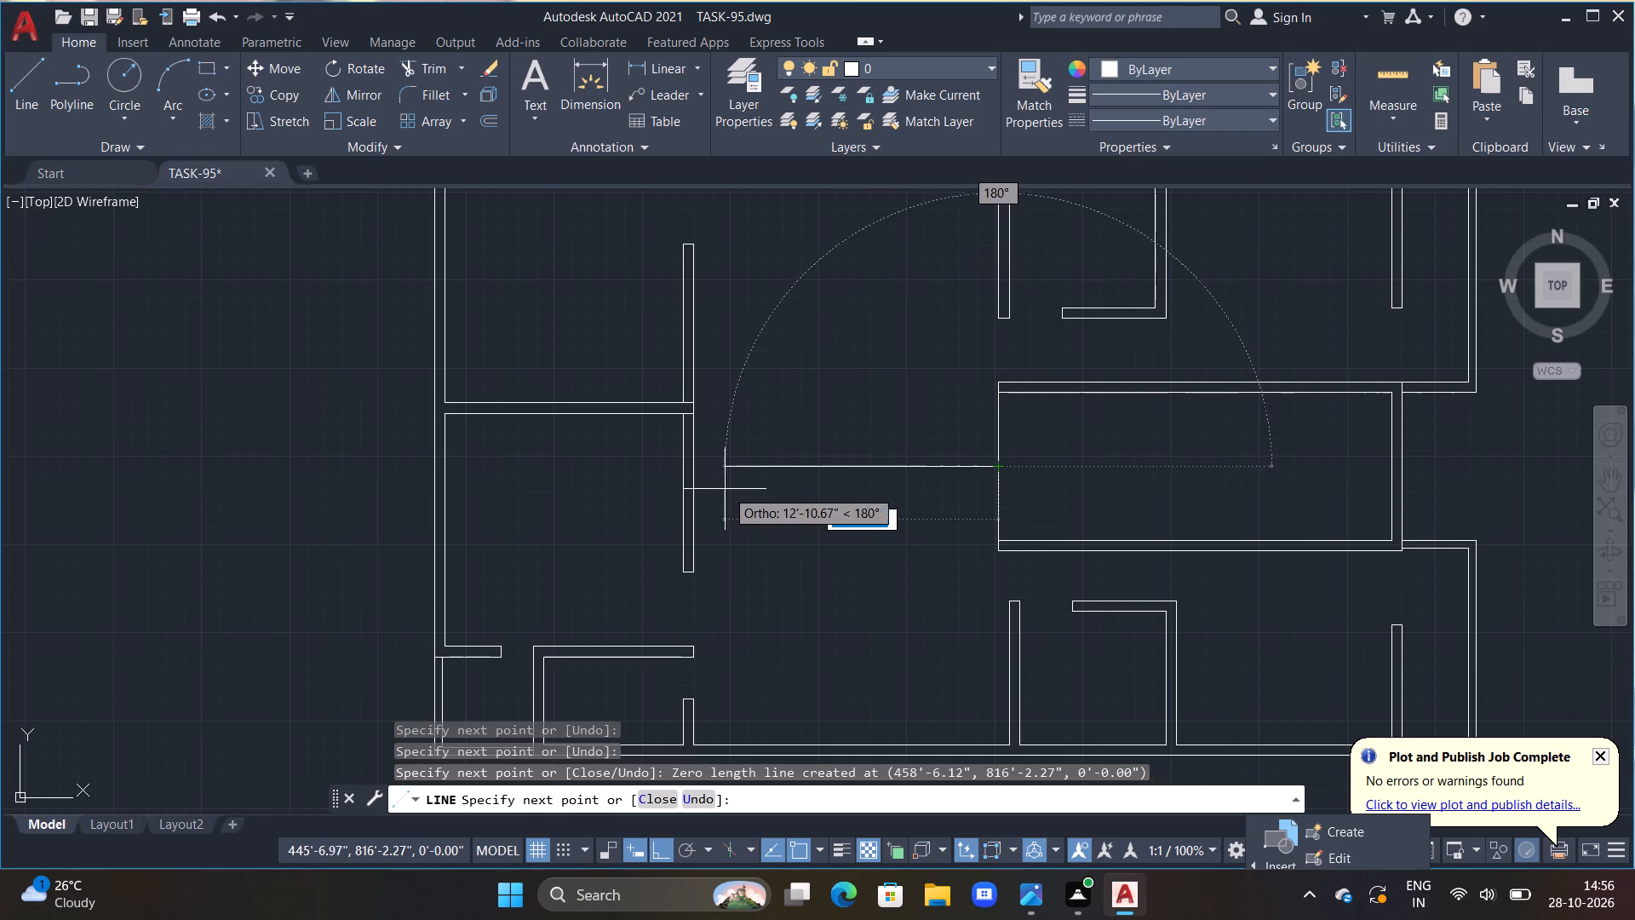
click(656, 492)
key(Escape)
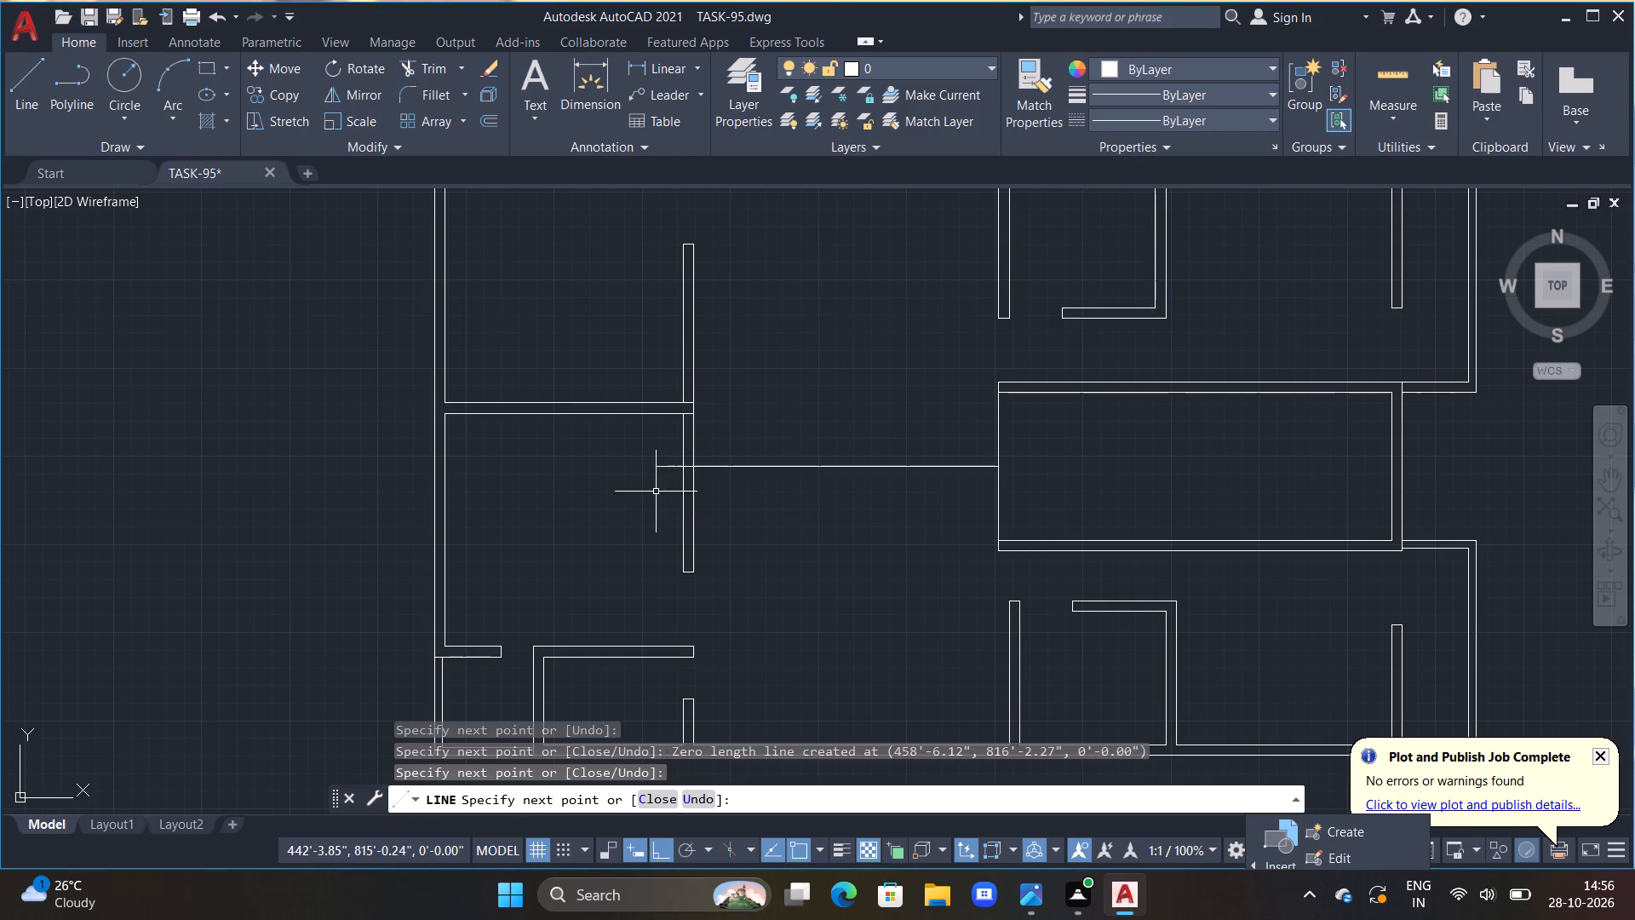
Offset the horizontal line across the central hall 6" upward to form a wall.
text(OFF)
key(space)
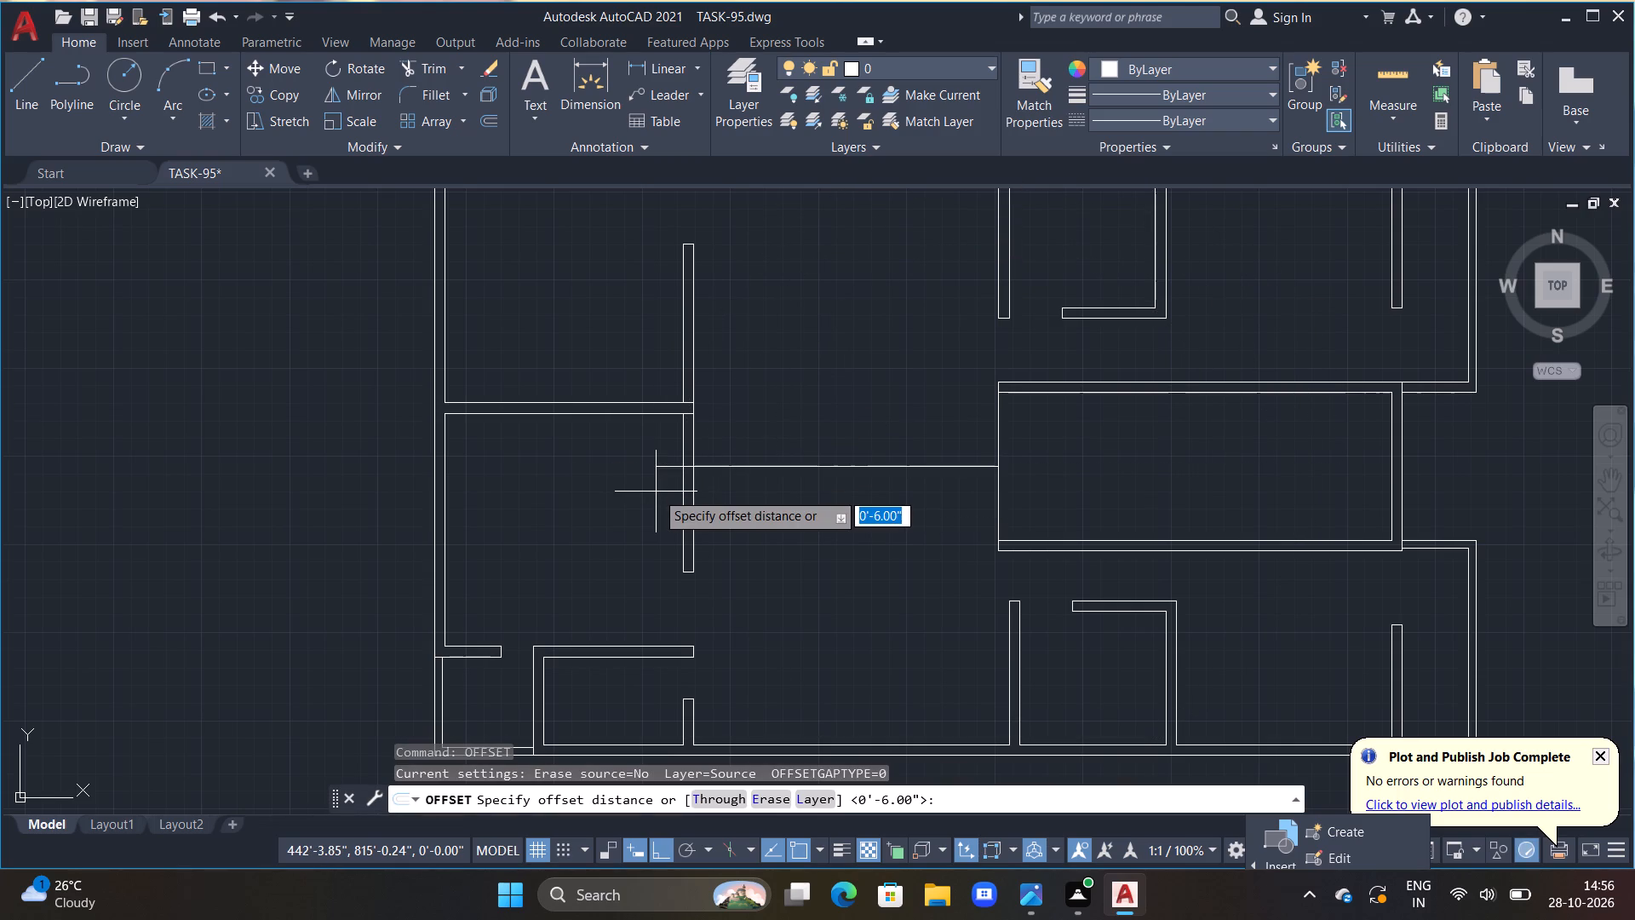
text(6")
key(Return)
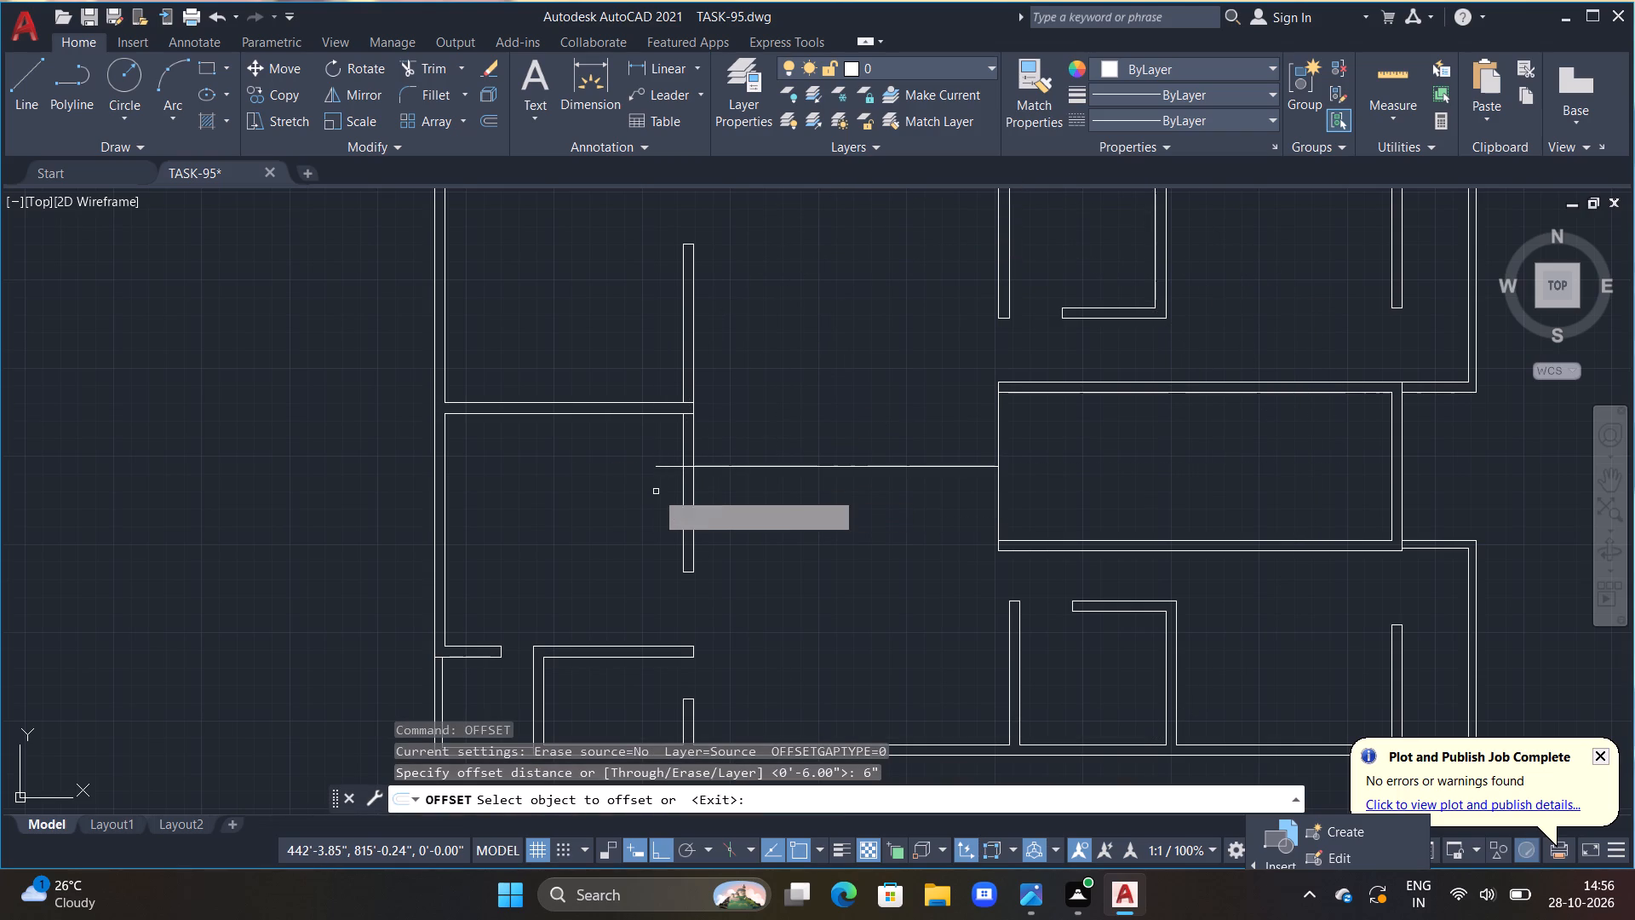
double_click(730, 468)
click(731, 445)
key(Escape)
key(Escape)
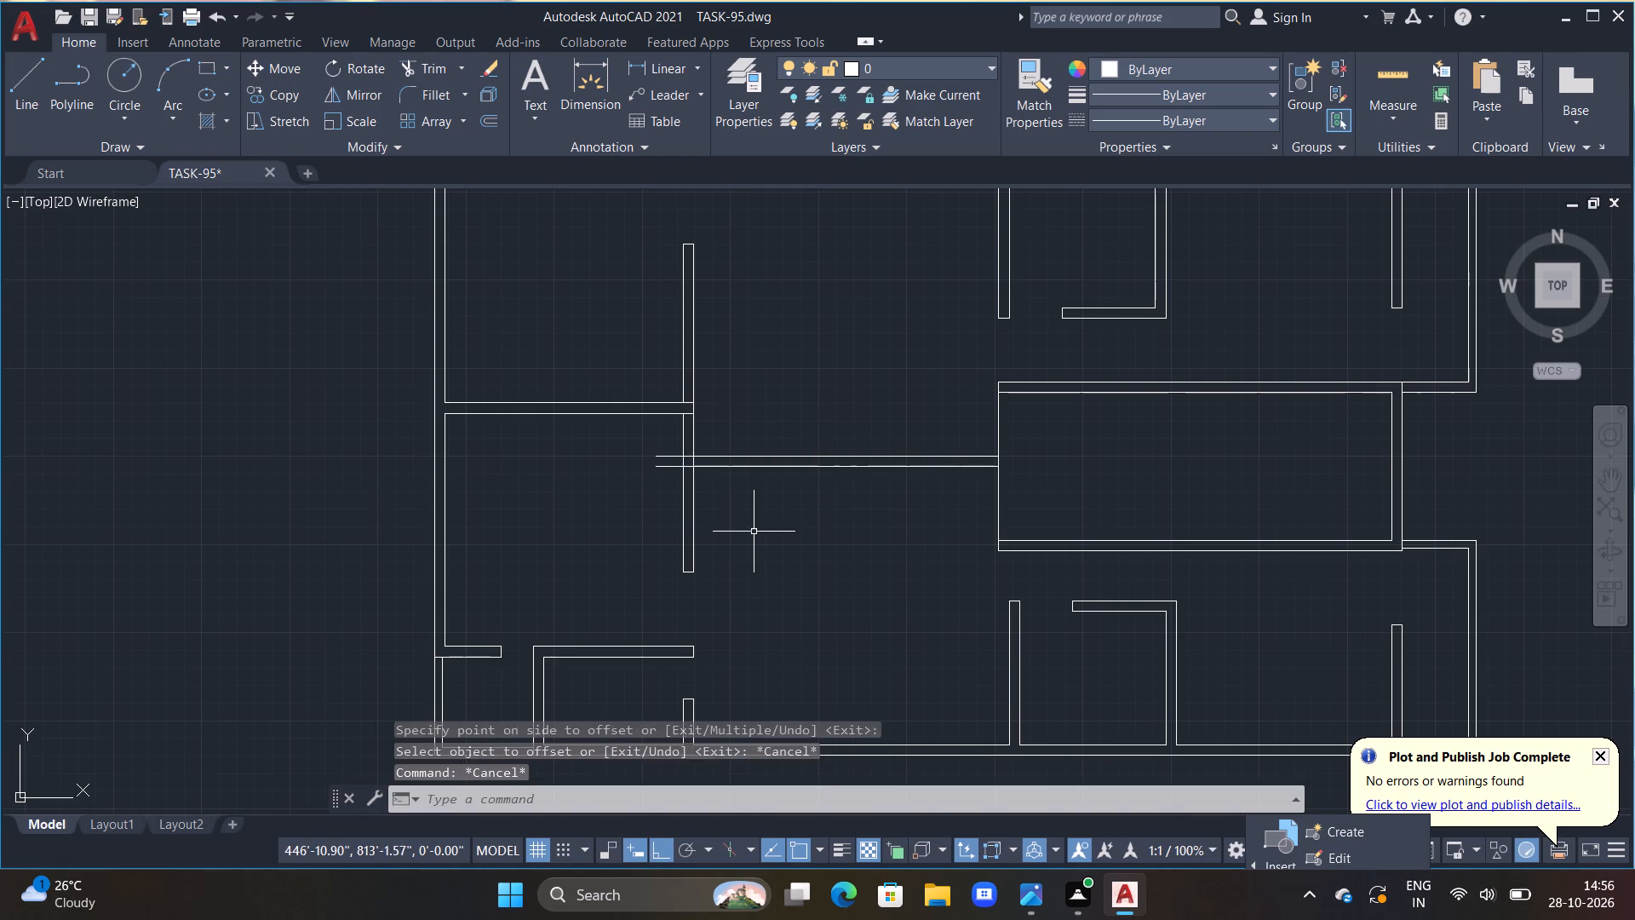
key(Escape)
key(Escape)
Trim both lines of the new hall wall back to the right face of the left vertical wall.
key(t)
key(r)
key(space)
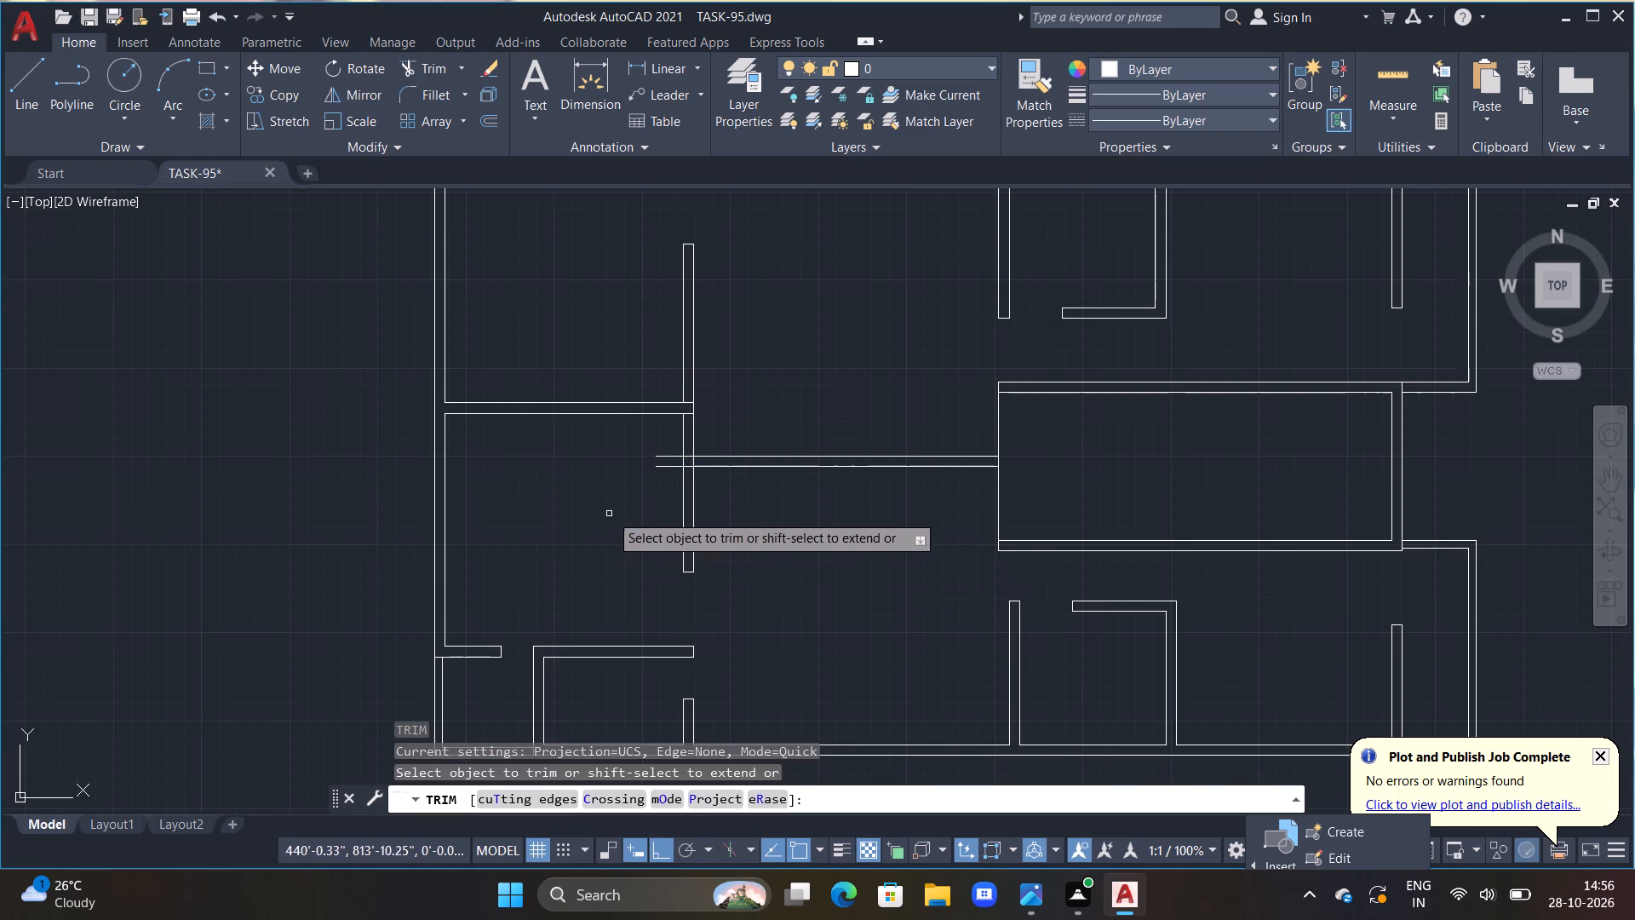
drag(671, 443, 649, 509)
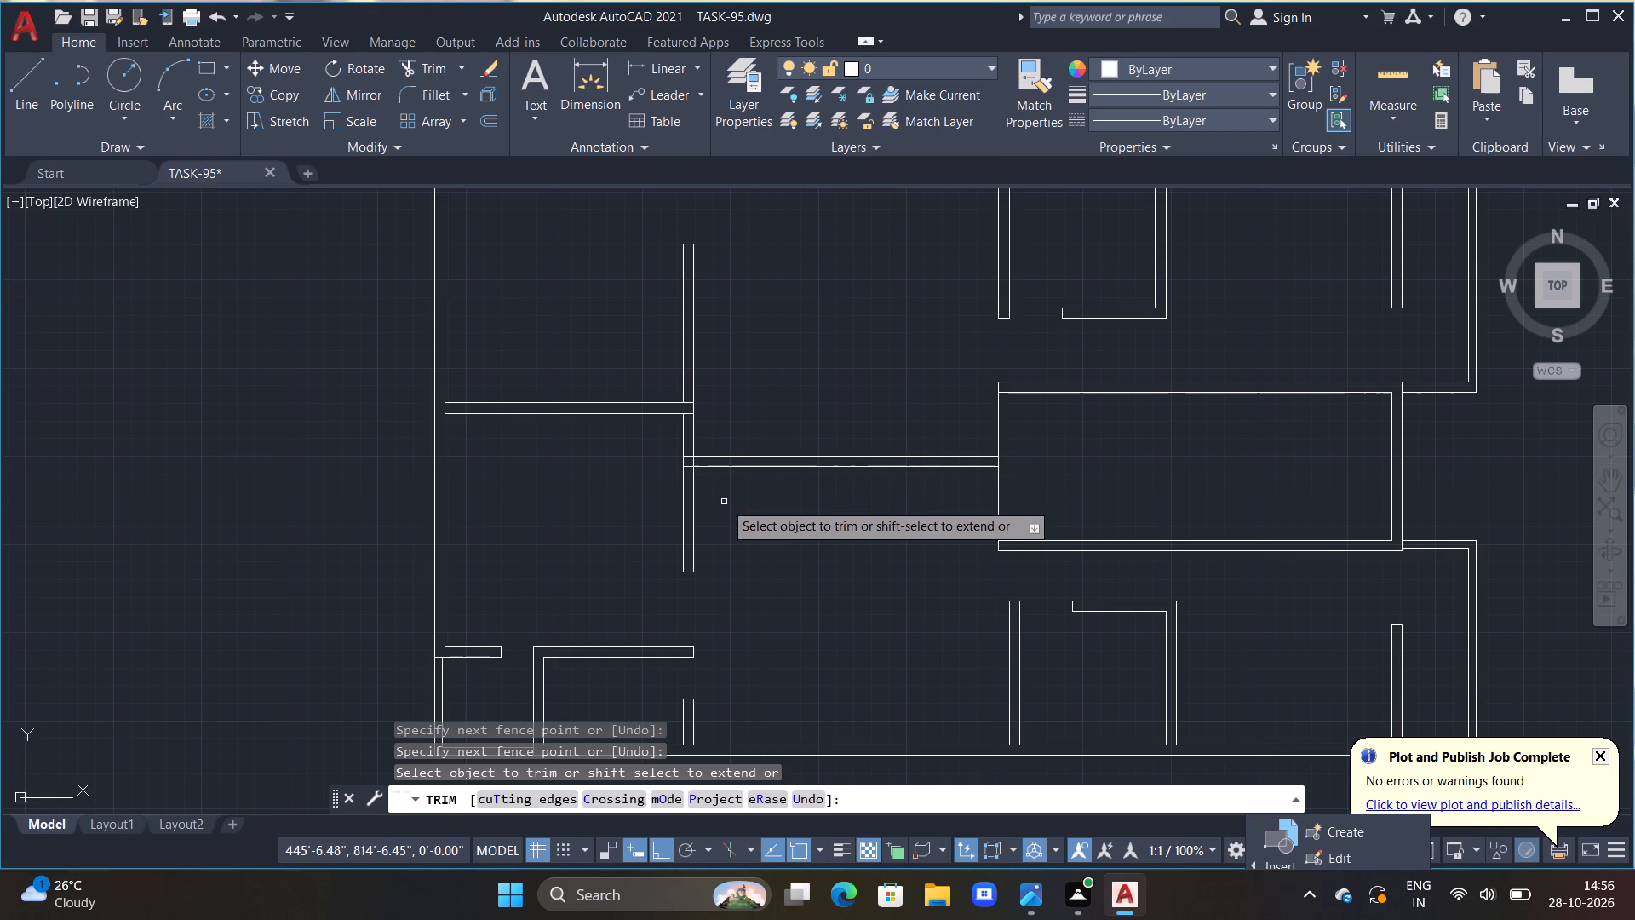
click(690, 457)
double_click(689, 465)
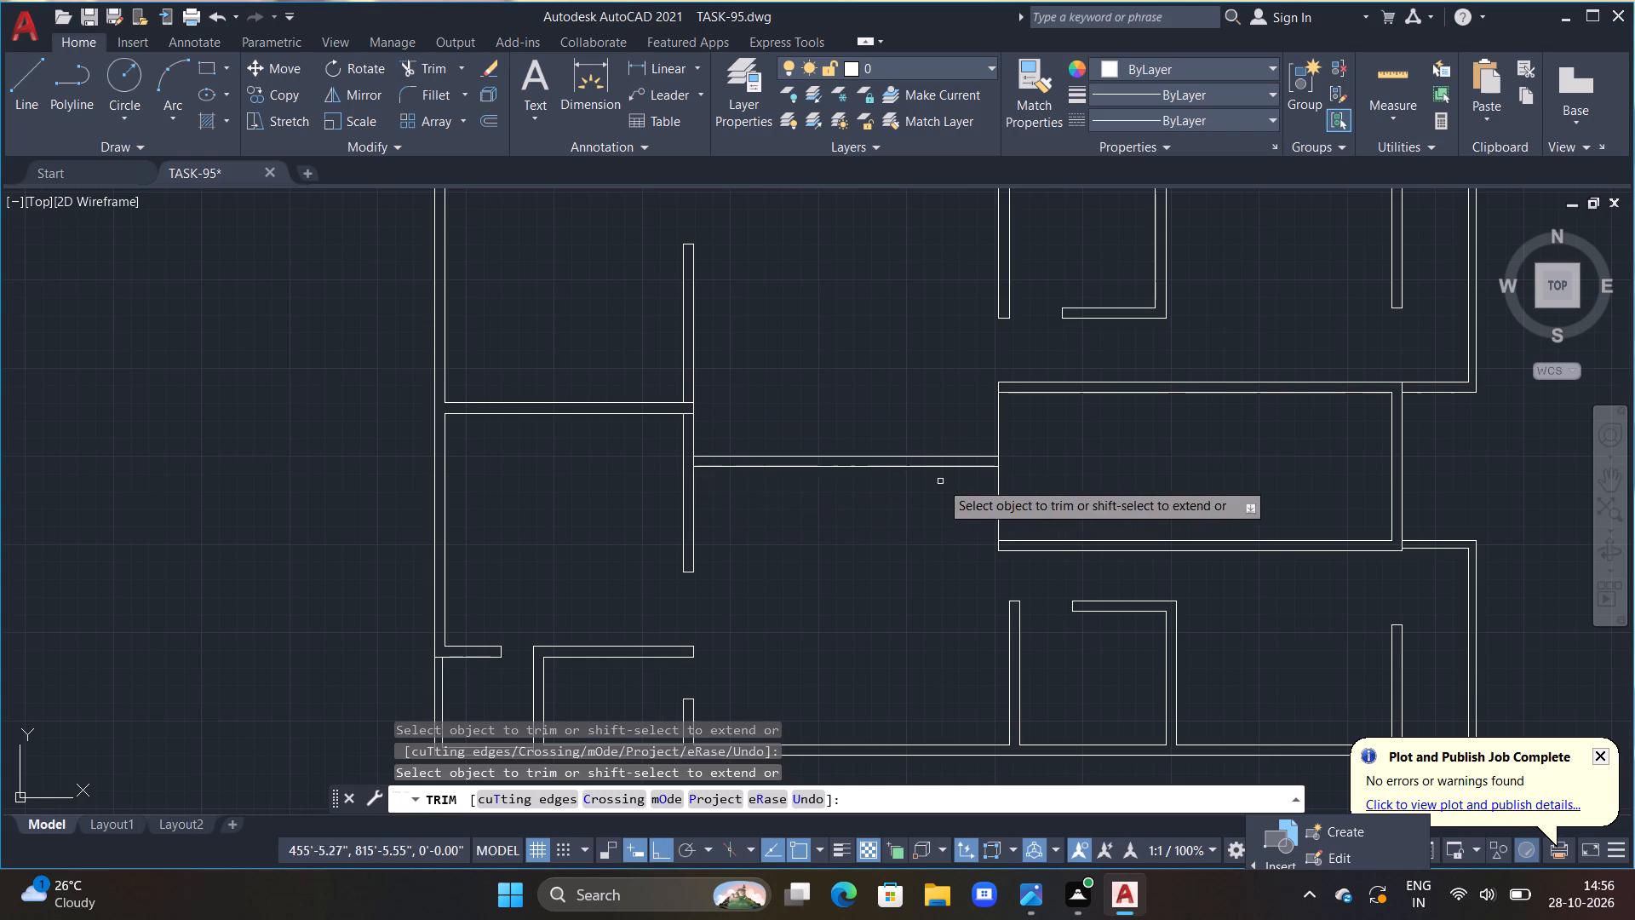
Trim the vertical joining line above and below the hall wall, keeping only the piece that caps its end.
drag(994, 438, 1017, 453)
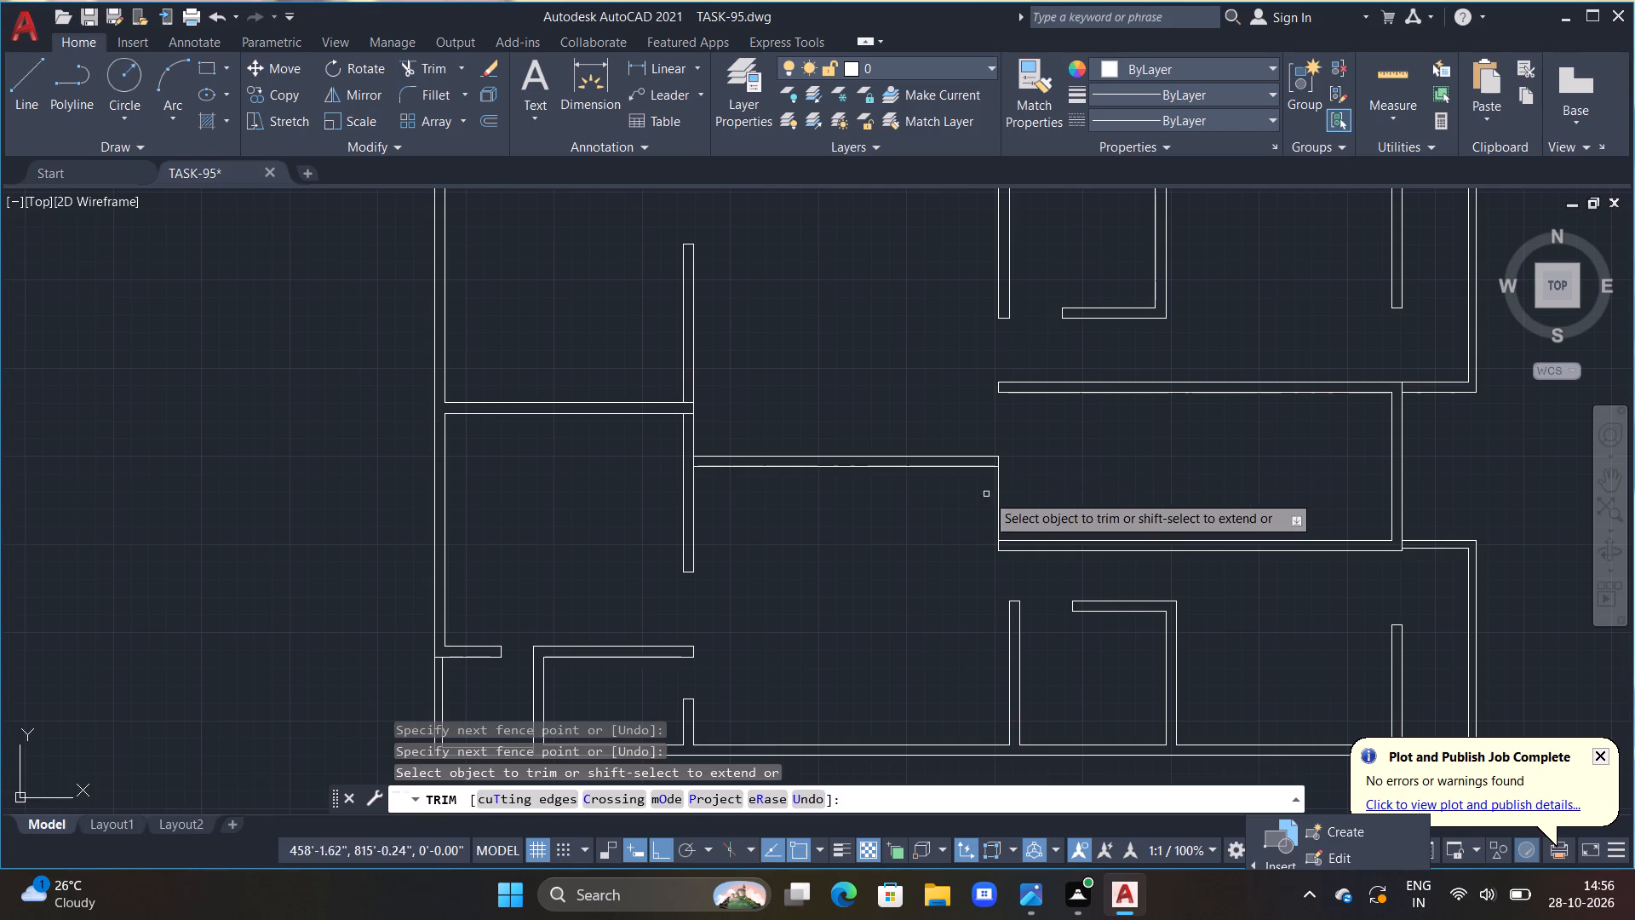
click(972, 505)
click(1033, 469)
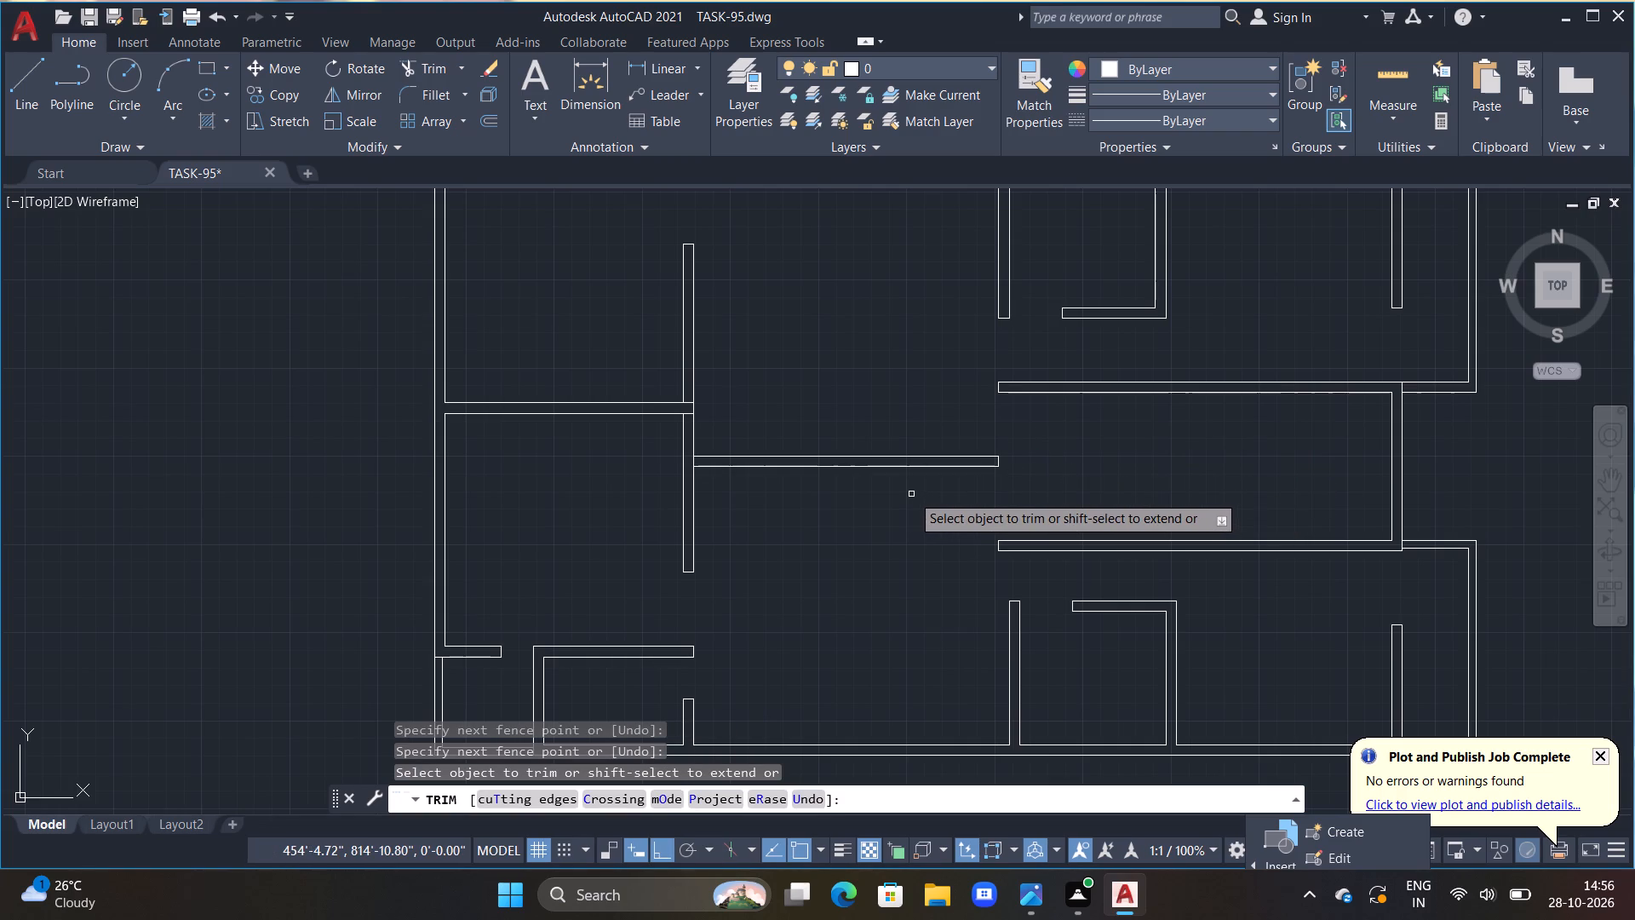
key(Escape)
key(Escape)
key(Escape)
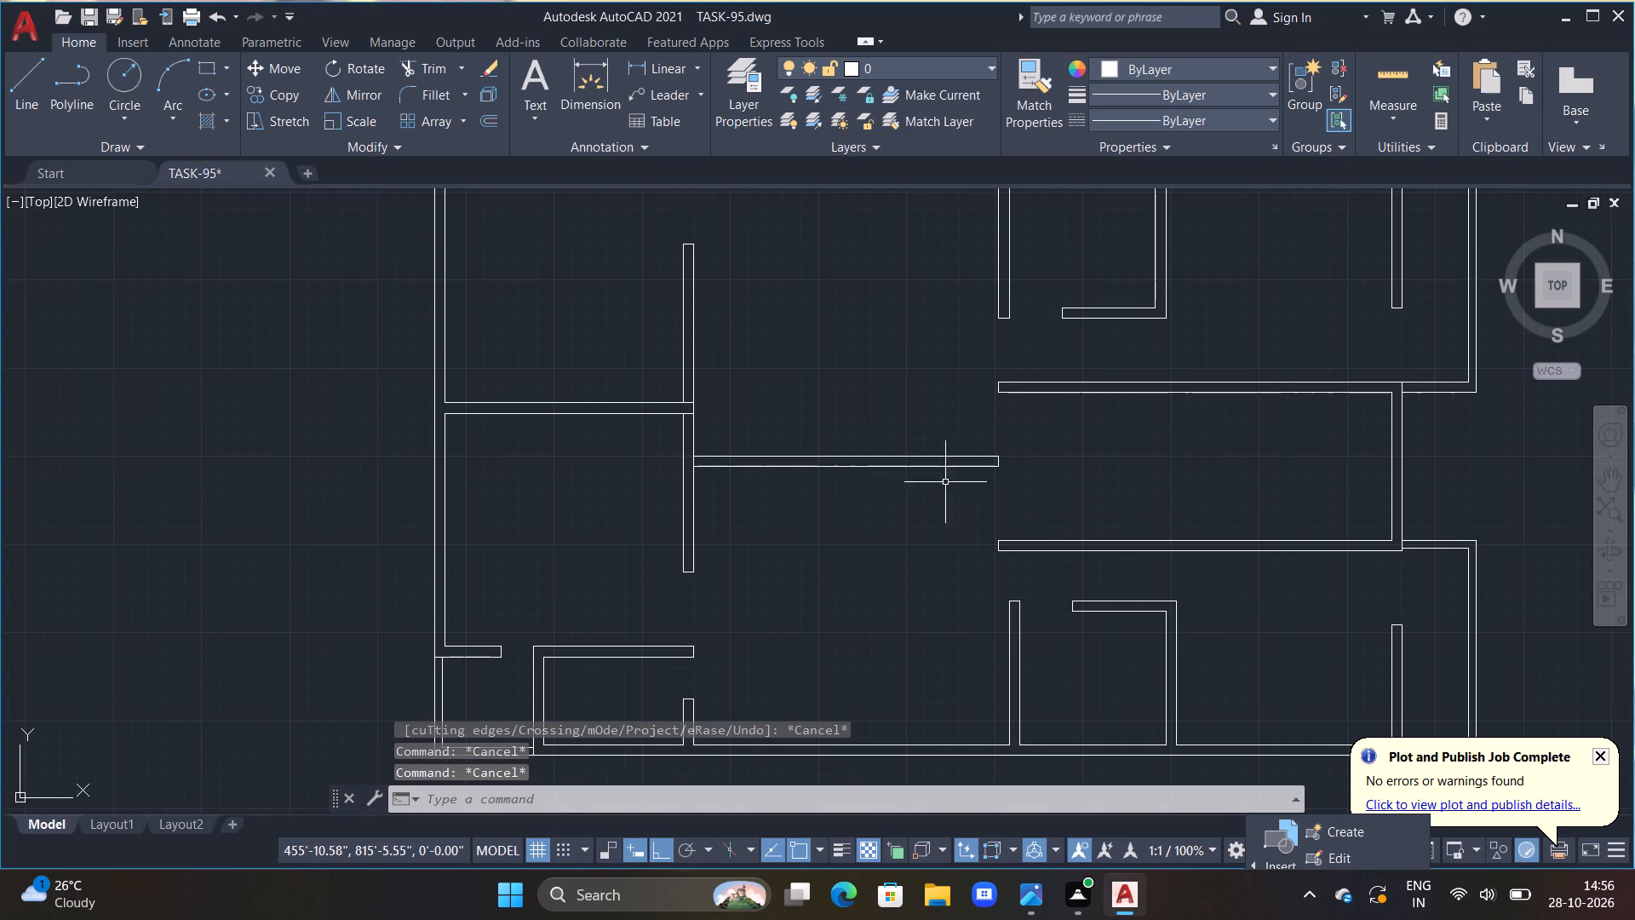
Shorten the hall wall by drawing a vertical line across it near its free end and trimming away the excess beyond and below the new cap.
scroll(1018, 453, up, 1)
text(L)
key(space)
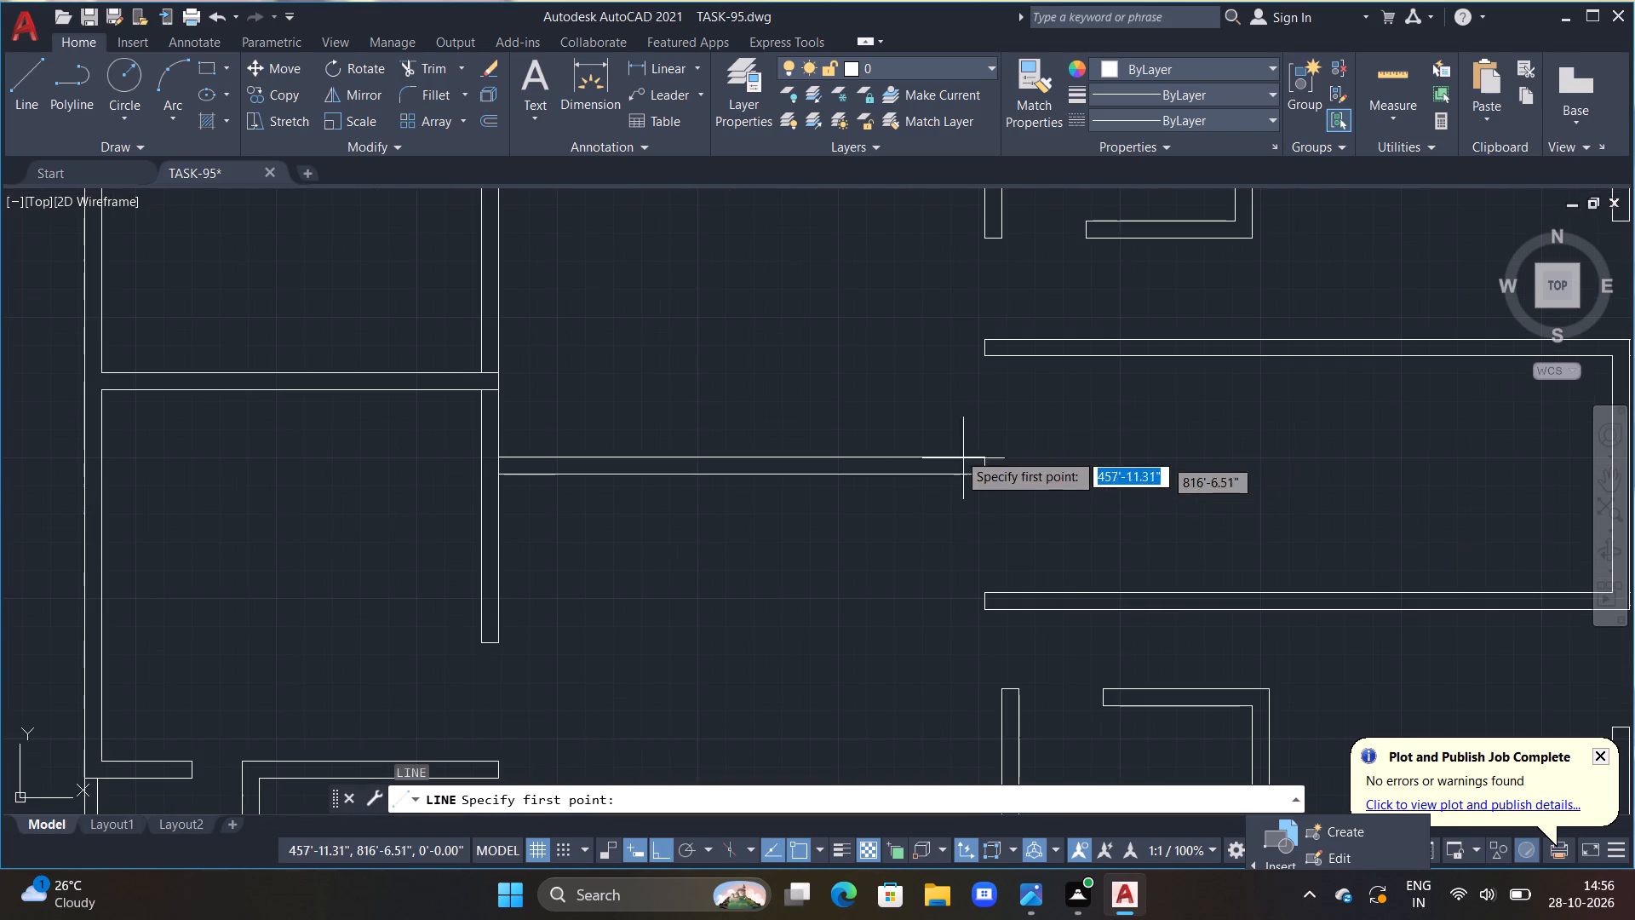
drag(893, 408, 877, 549)
double_click(863, 604)
key(grave)
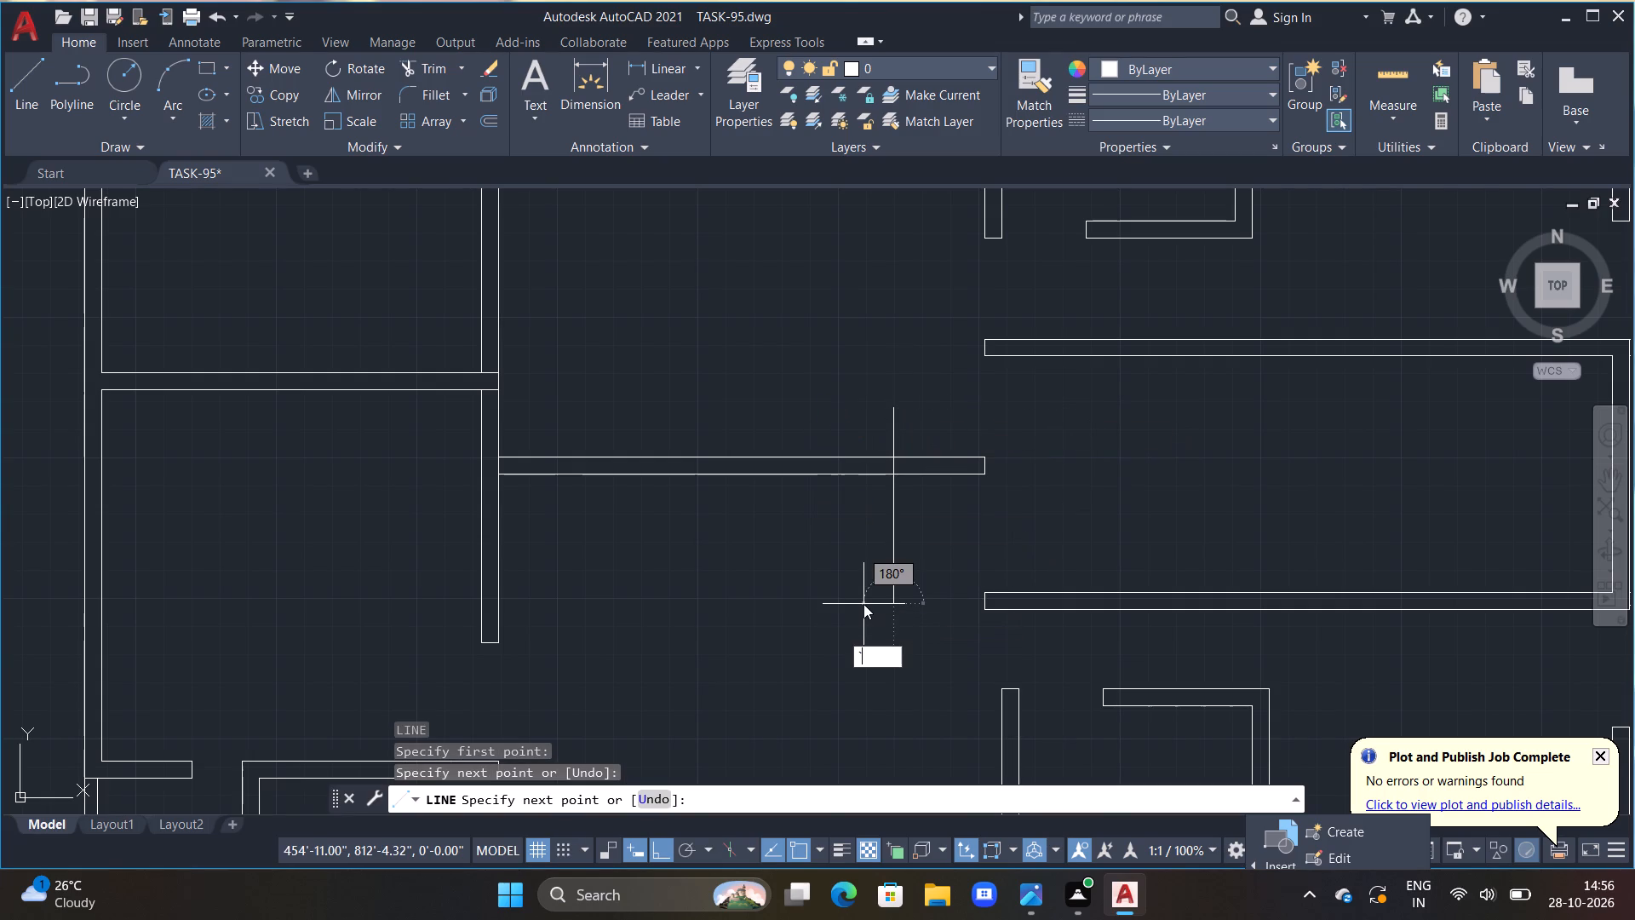
key(Escape)
key(Escape)
text(TR)
key(space)
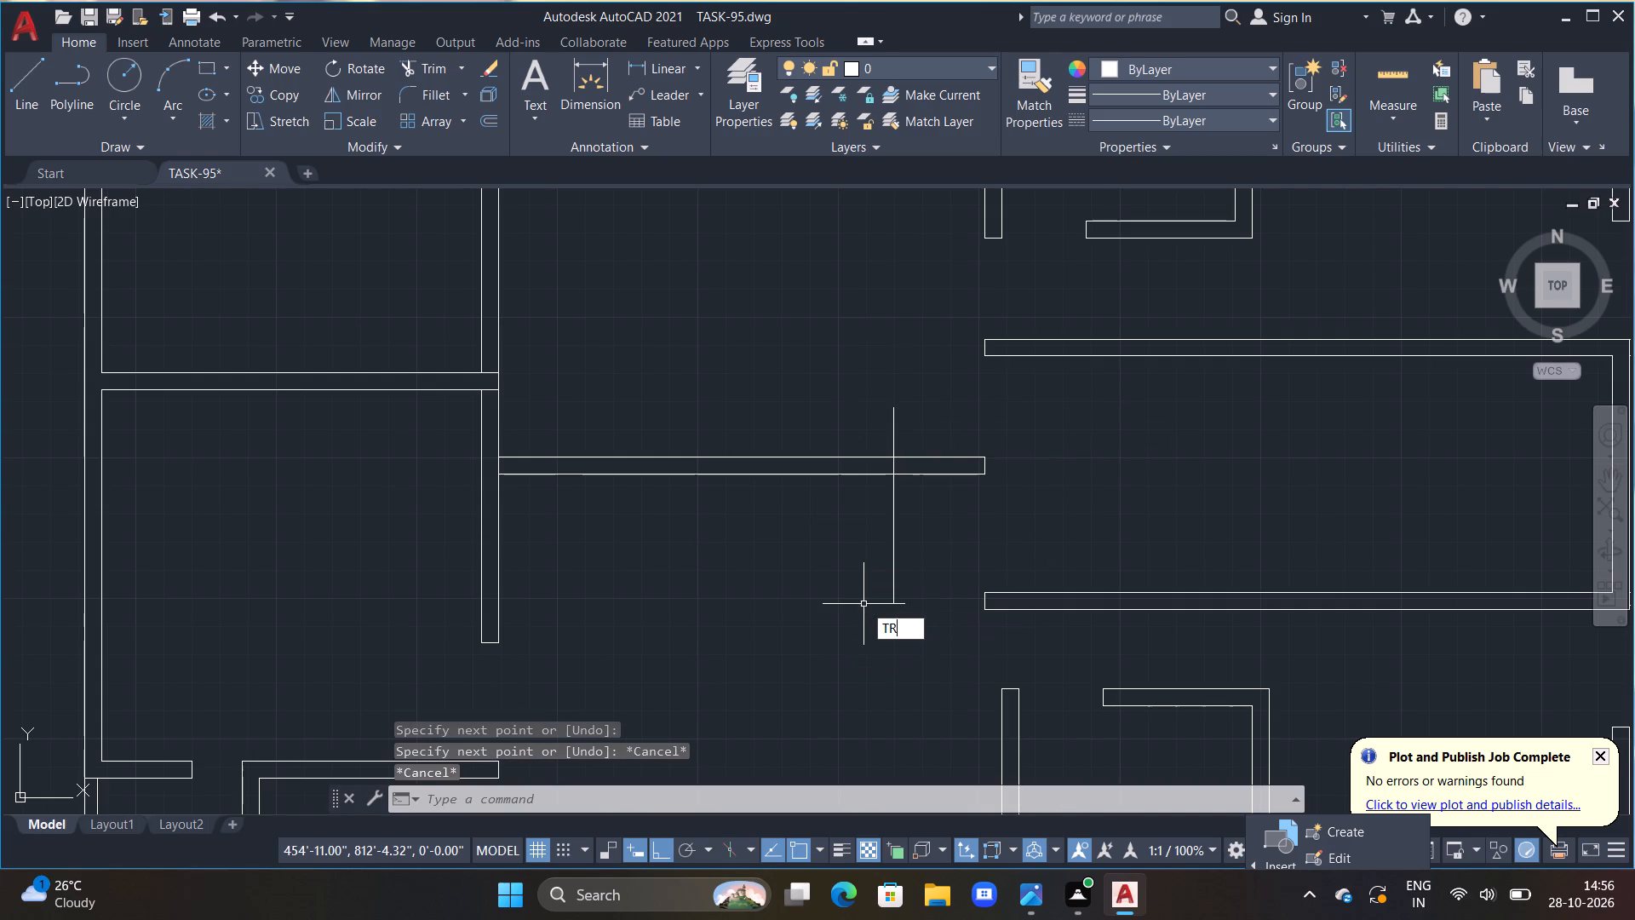
drag(881, 416, 909, 526)
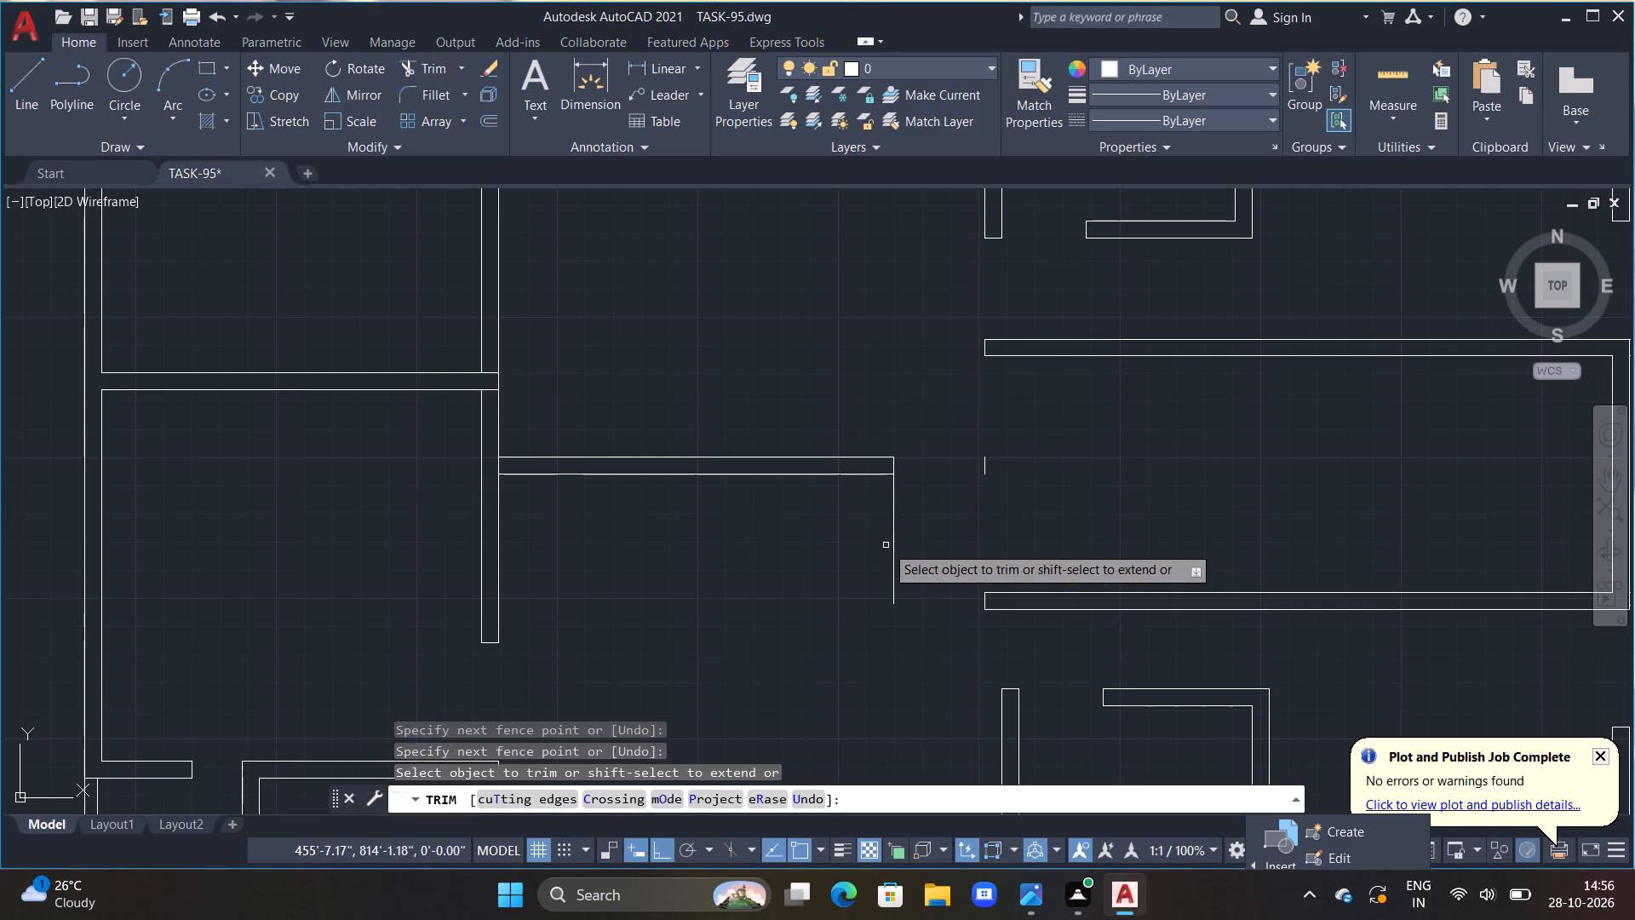
click(866, 538)
drag(873, 536, 1003, 469)
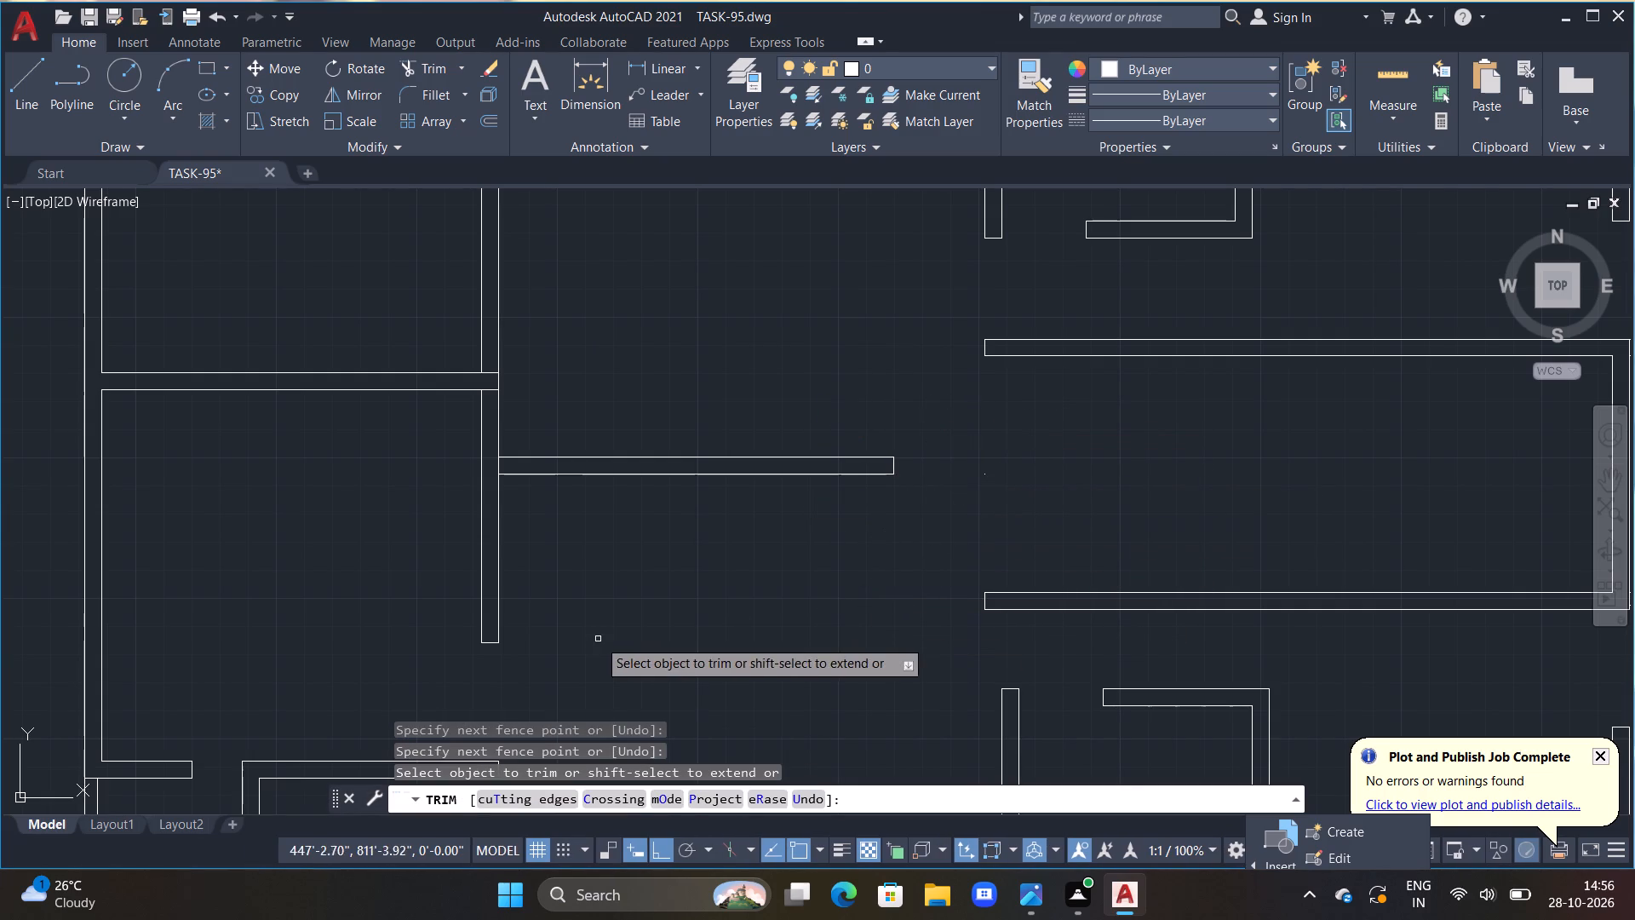
Trim the leftover line pieces inside the left vertical wall where the hall wall and the left rooms' dividing wall join it.
click(497, 464)
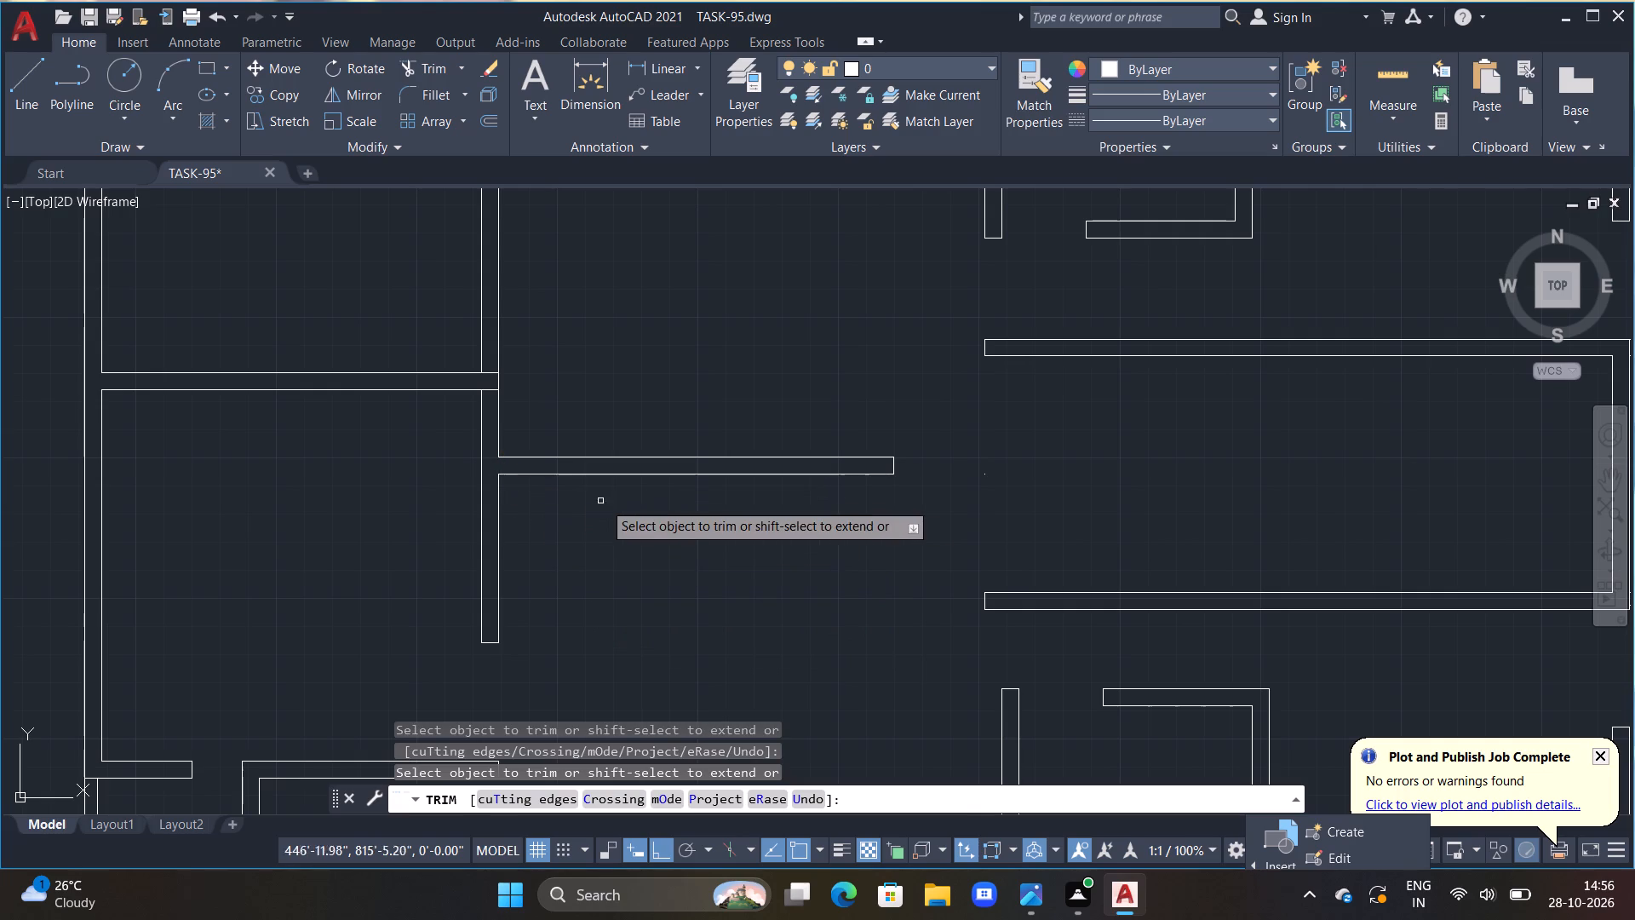
click(490, 393)
click(488, 374)
Erase the tiny stray line remnant in the hall opening between the two long horizontal walls, beyond the hall wall's free end.
scroll(595, 505, down, 1)
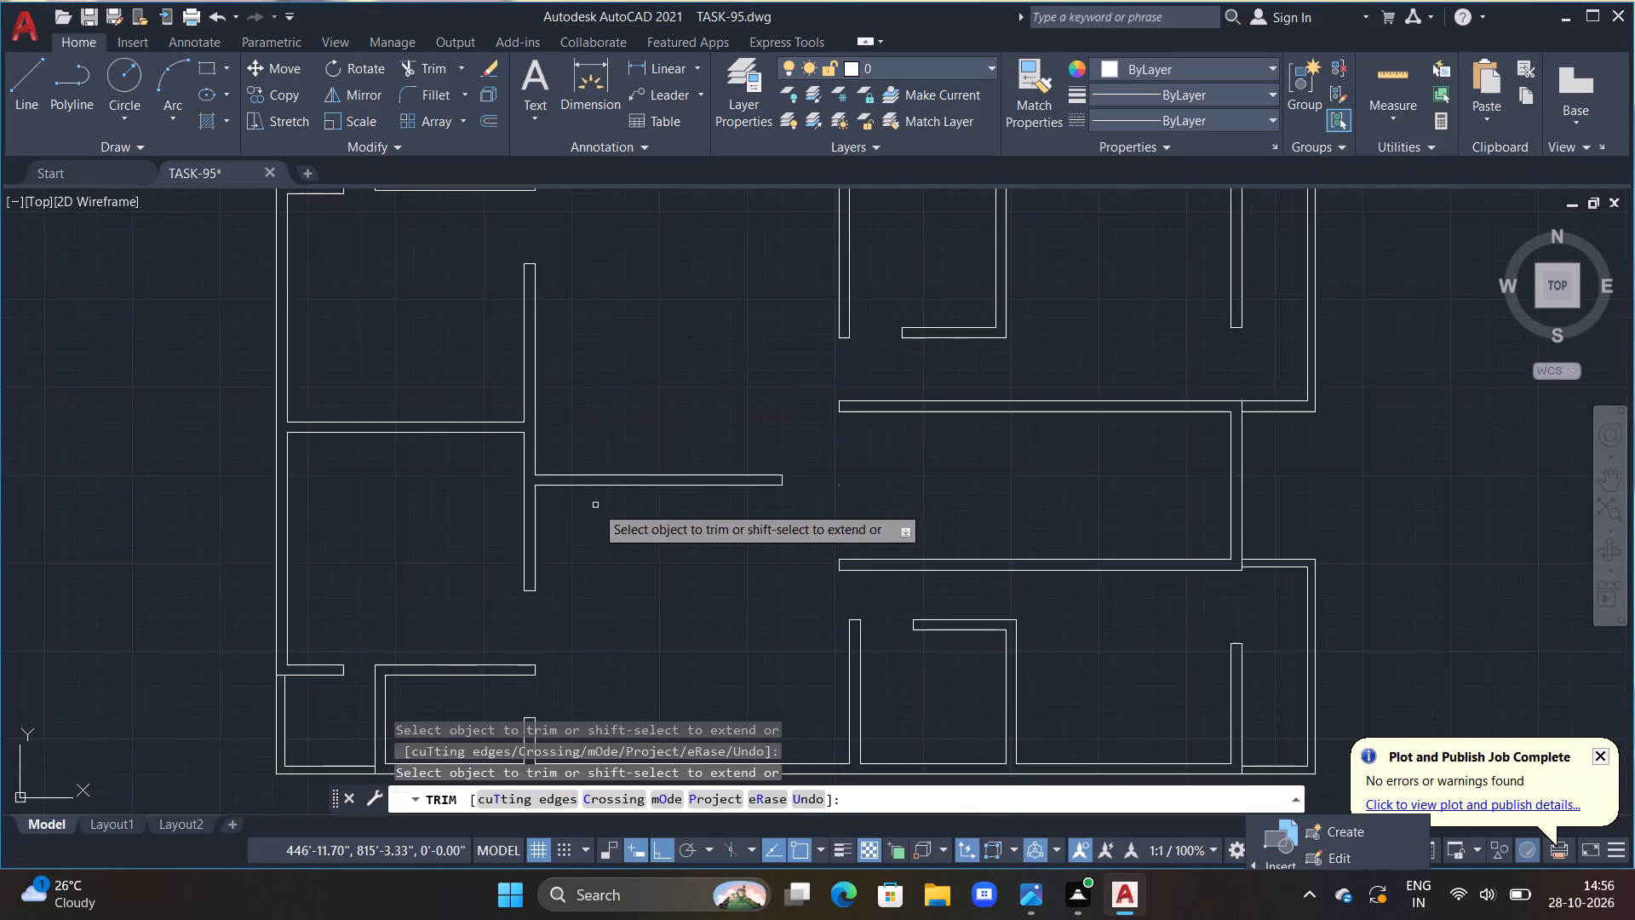
scroll(595, 506, down, 2)
drag(718, 504, 717, 504)
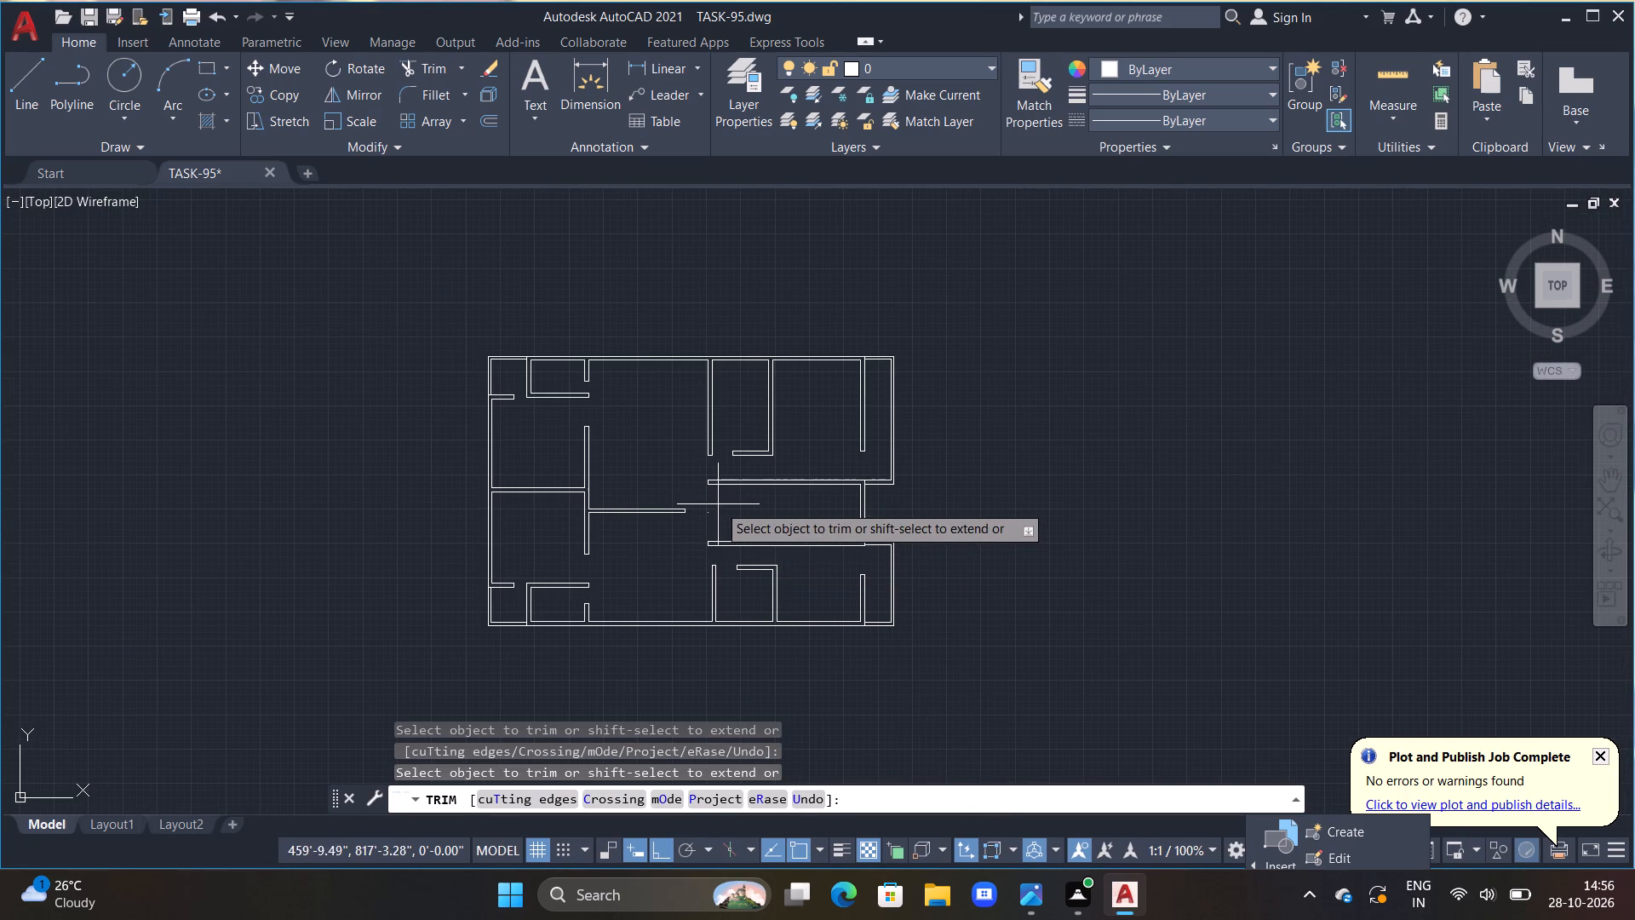
drag(717, 504, 704, 522)
scroll(702, 511, up, 3)
drag(722, 500, 741, 559)
key(Escape)
key(Escape)
key(Escape)
drag(727, 505, 720, 505)
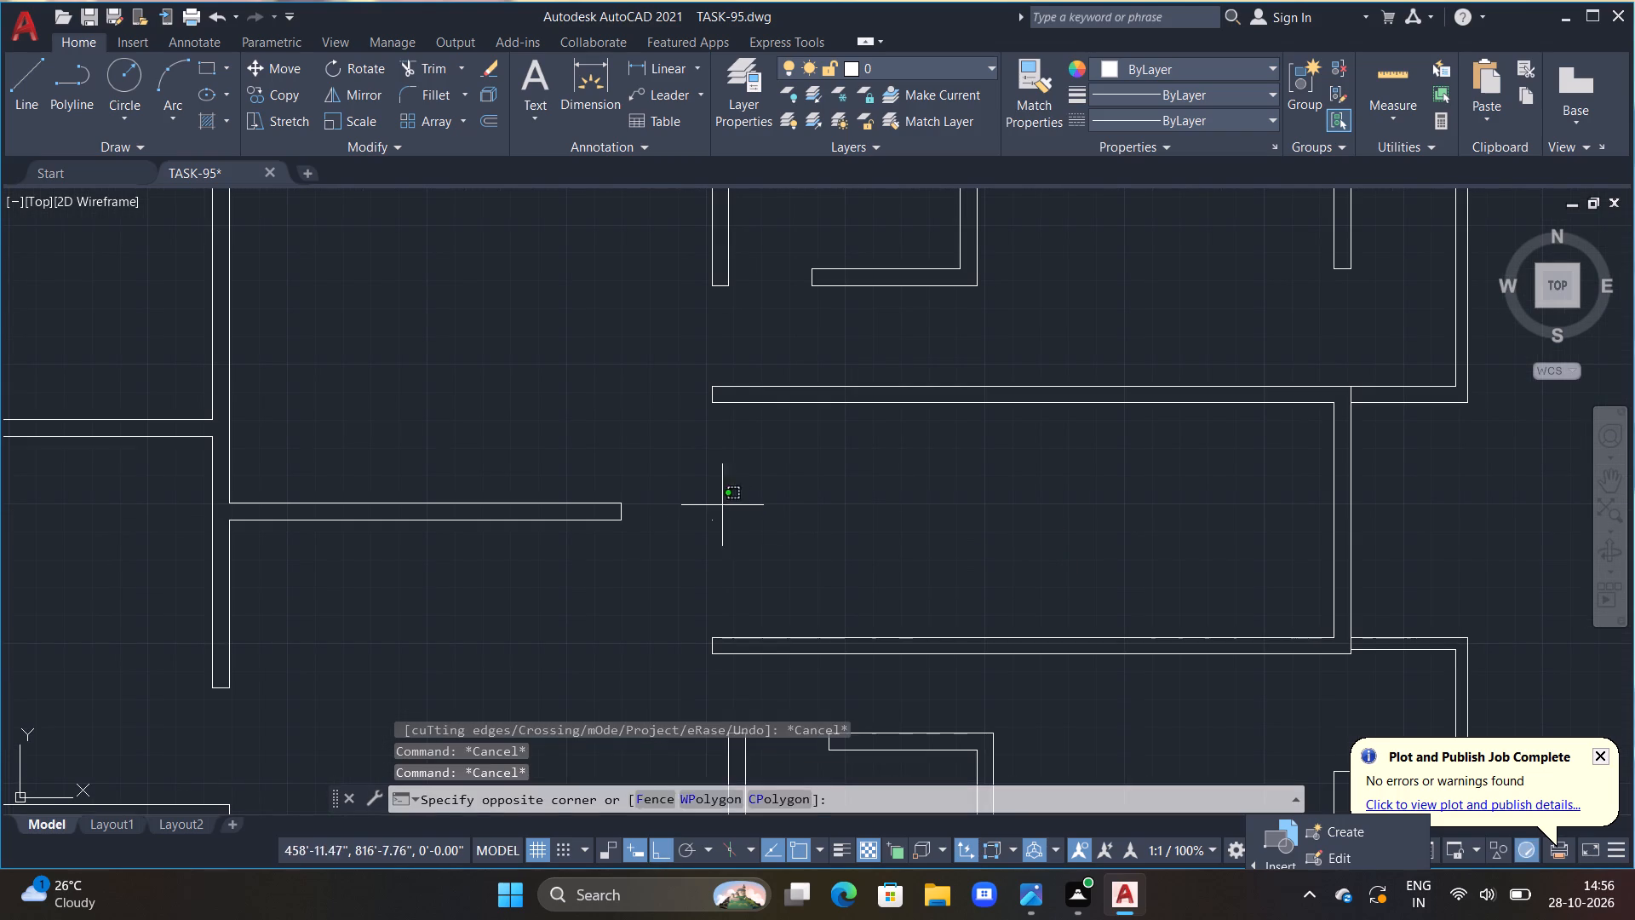
drag(720, 505, 710, 596)
key(Delete)
key(Delete)
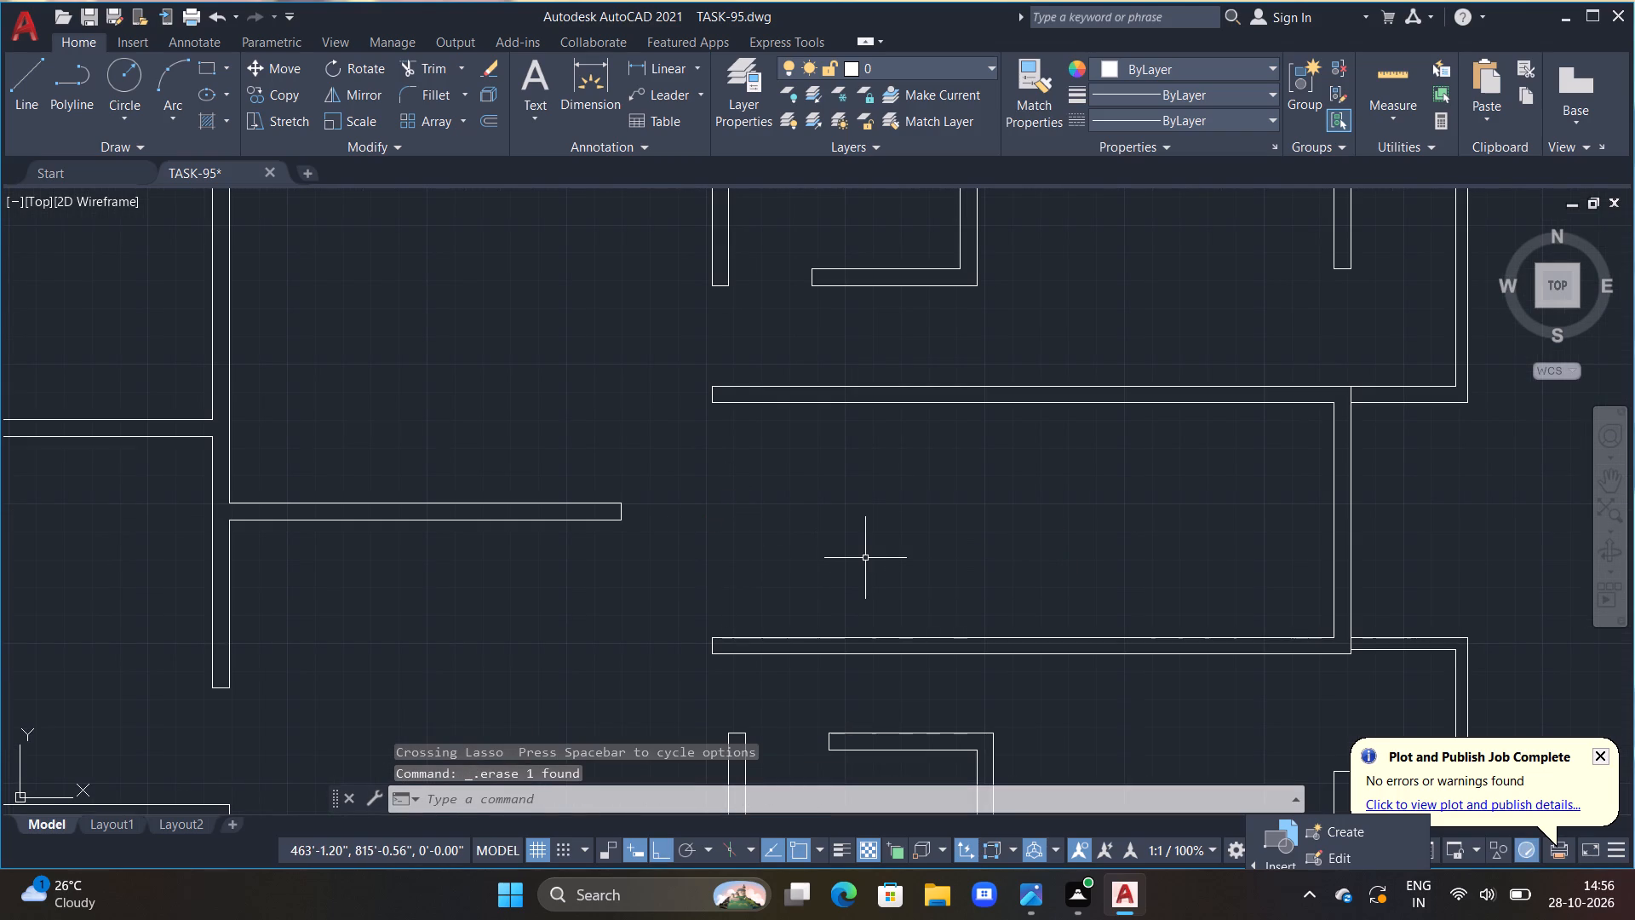
Set the current object colour to the pale yellow 237,238,153.
middle_drag(886, 550, 813, 509)
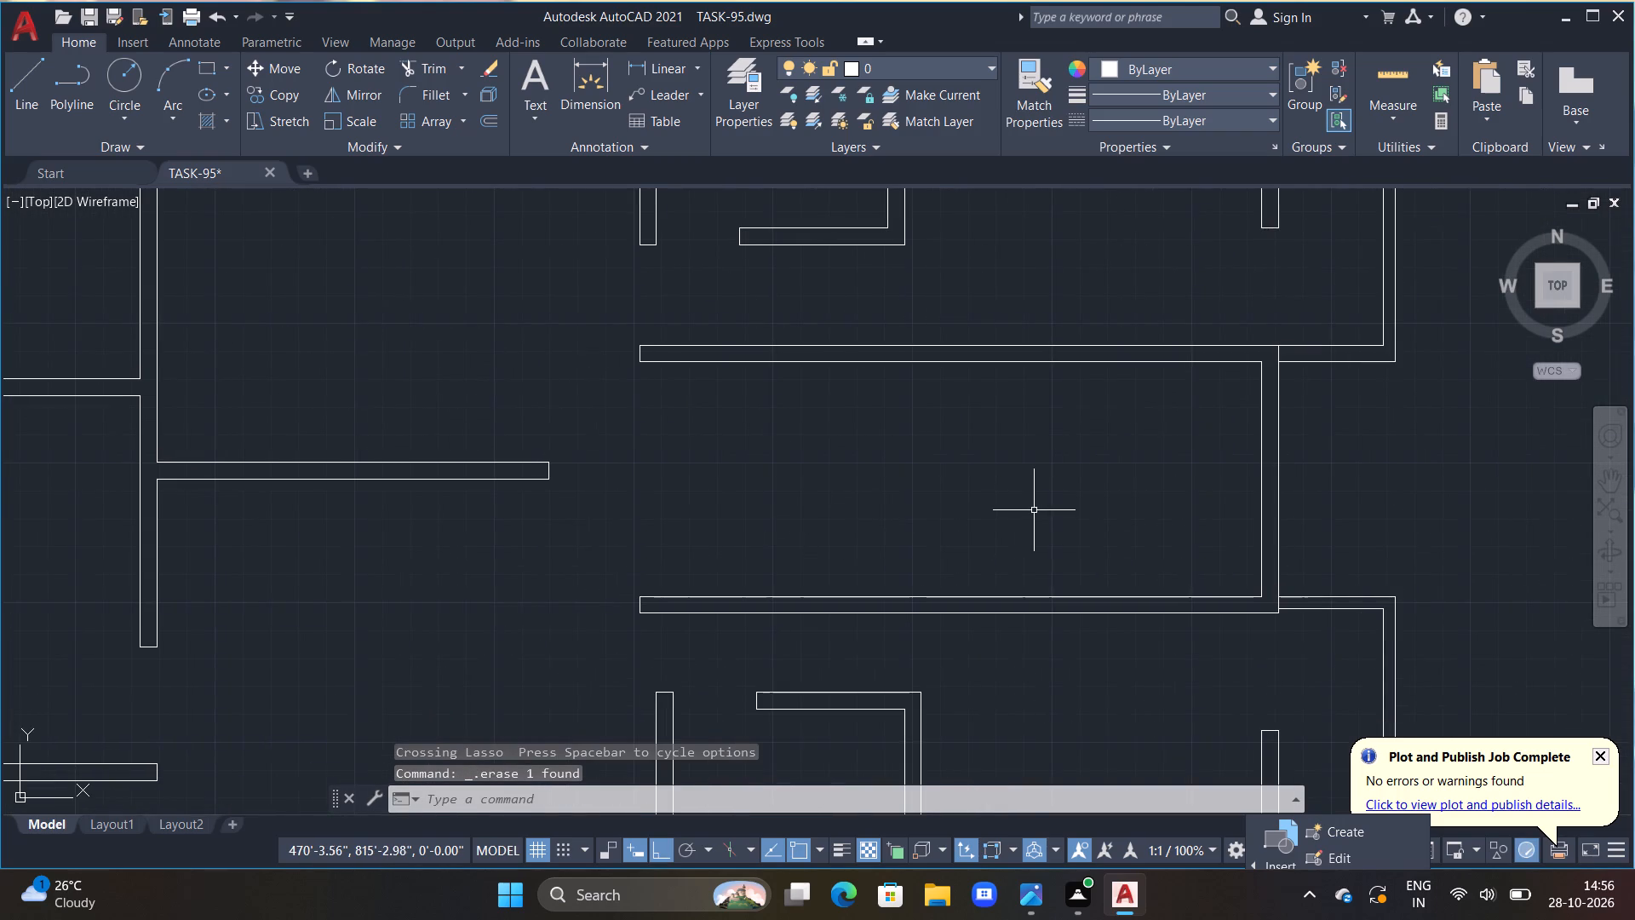
middle_drag(1035, 509, 1001, 490)
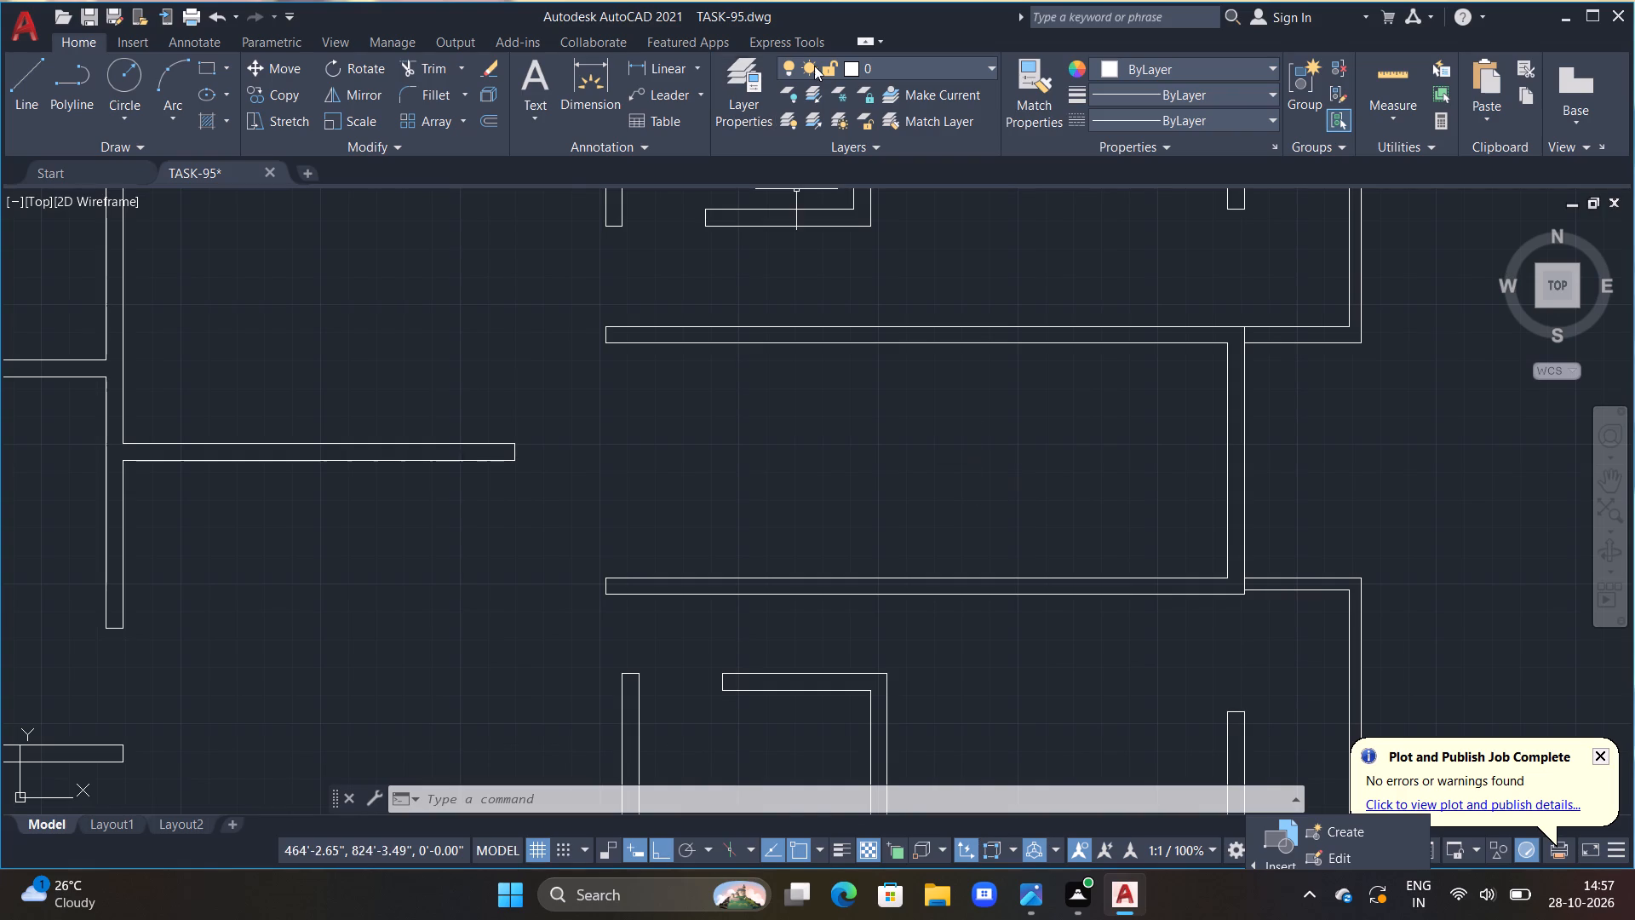
scroll(840, 17, down, 3)
scroll(677, 351, down, 2)
middle_drag(471, 299, 779, 627)
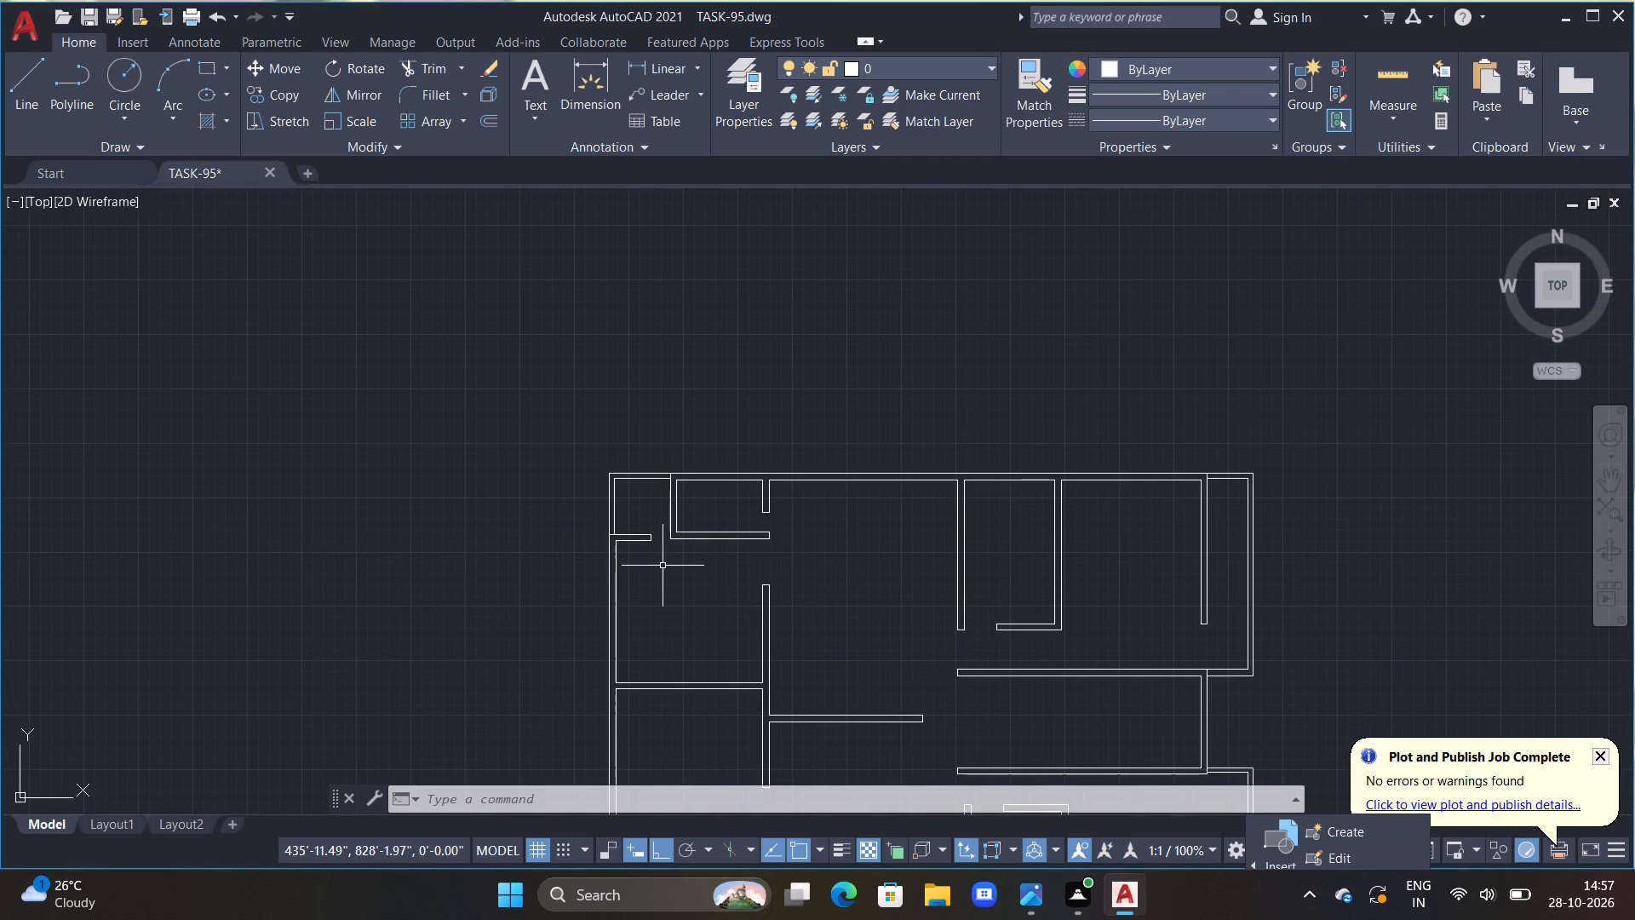
scroll(632, 485, up, 1)
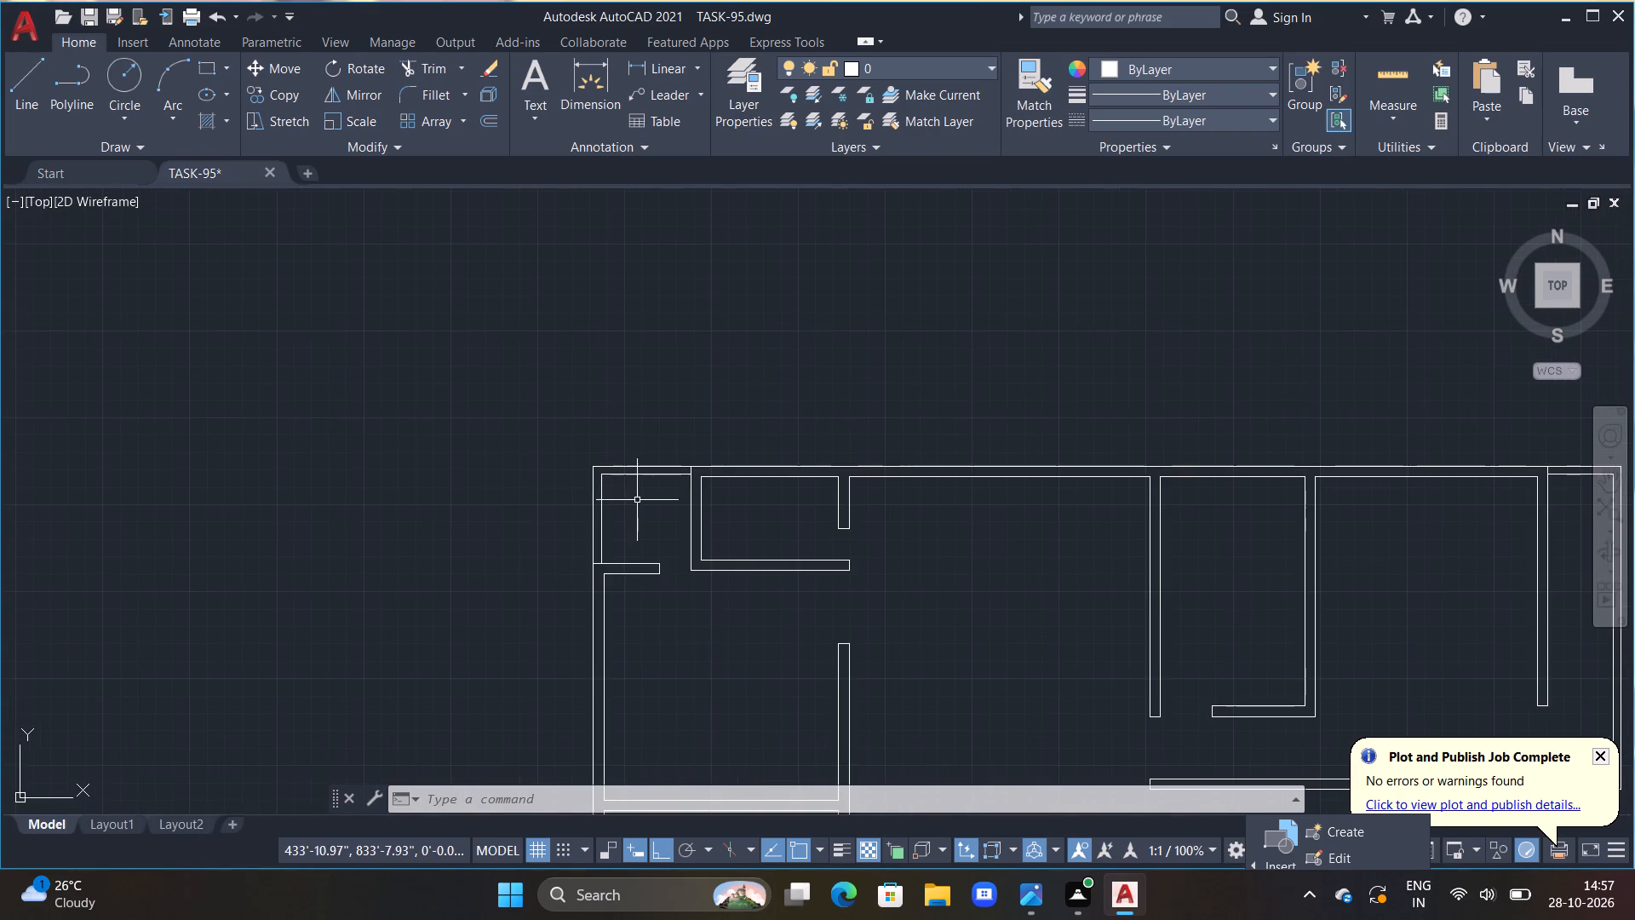
middle_drag(641, 503, 704, 643)
scroll(704, 643, up, 2)
scroll(691, 641, down, 1)
middle_drag(691, 640, 669, 446)
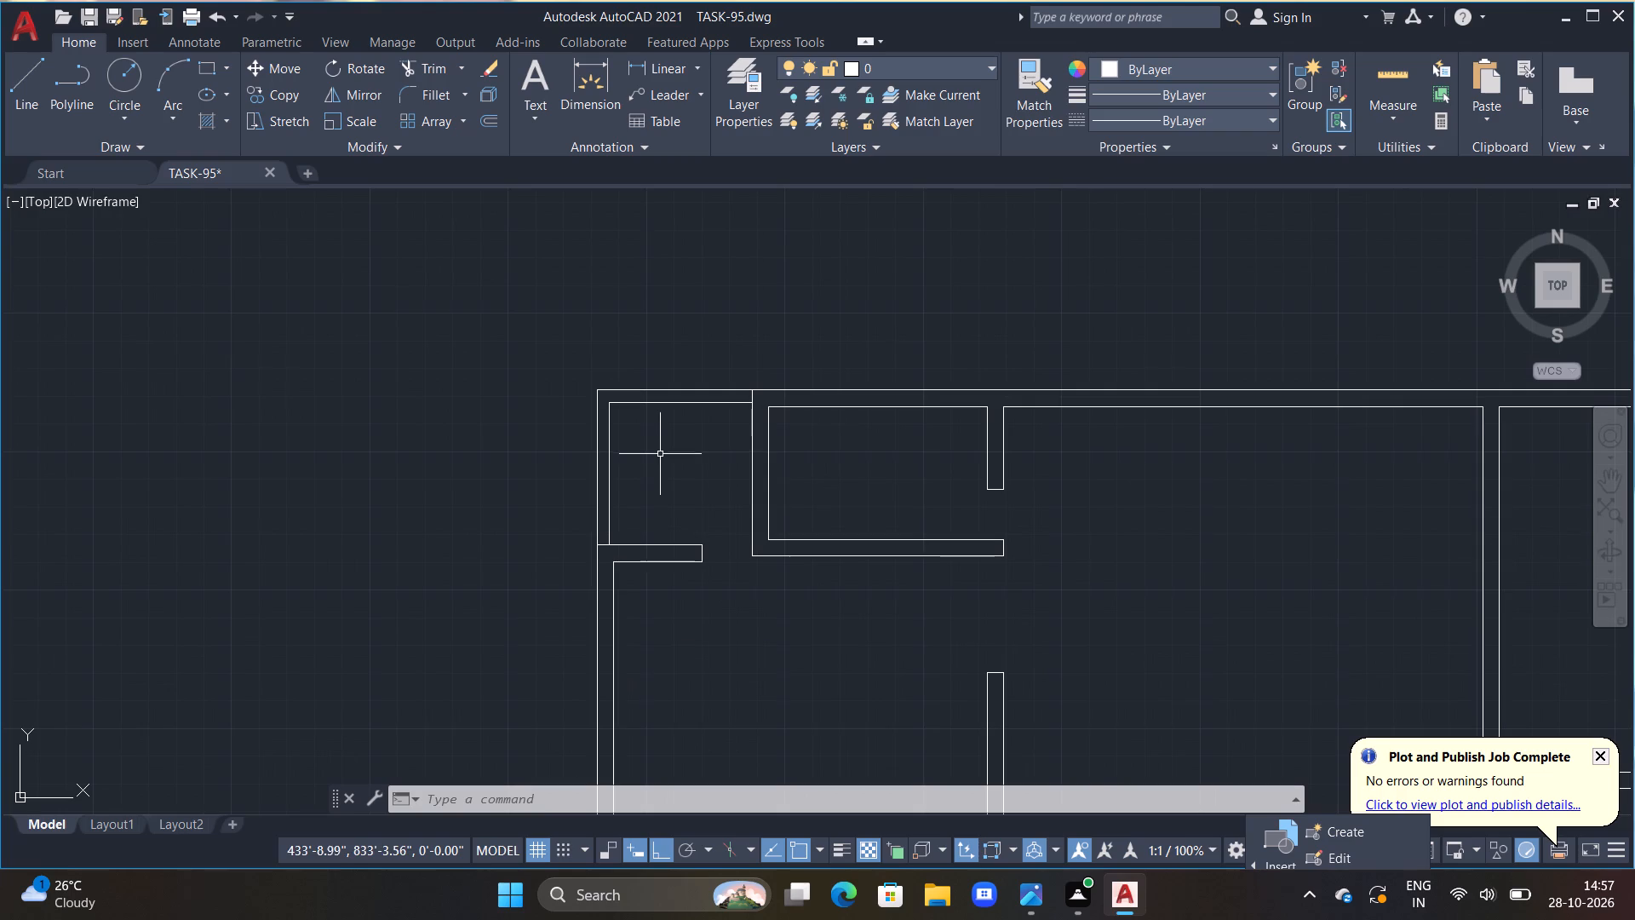
click(1272, 68)
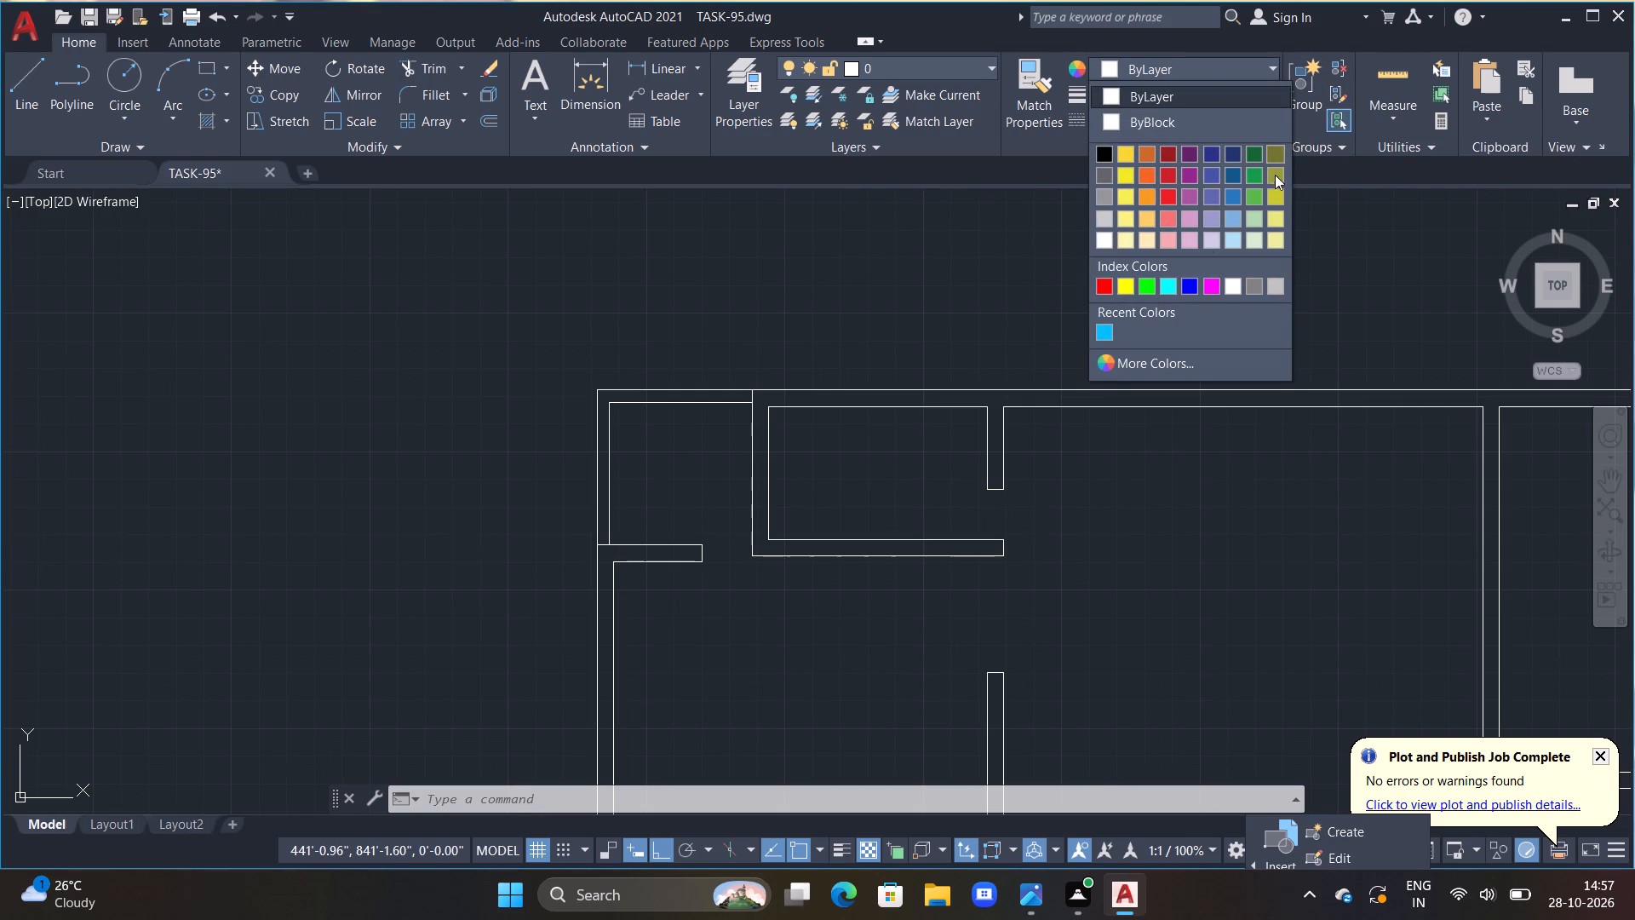
double_click(1279, 239)
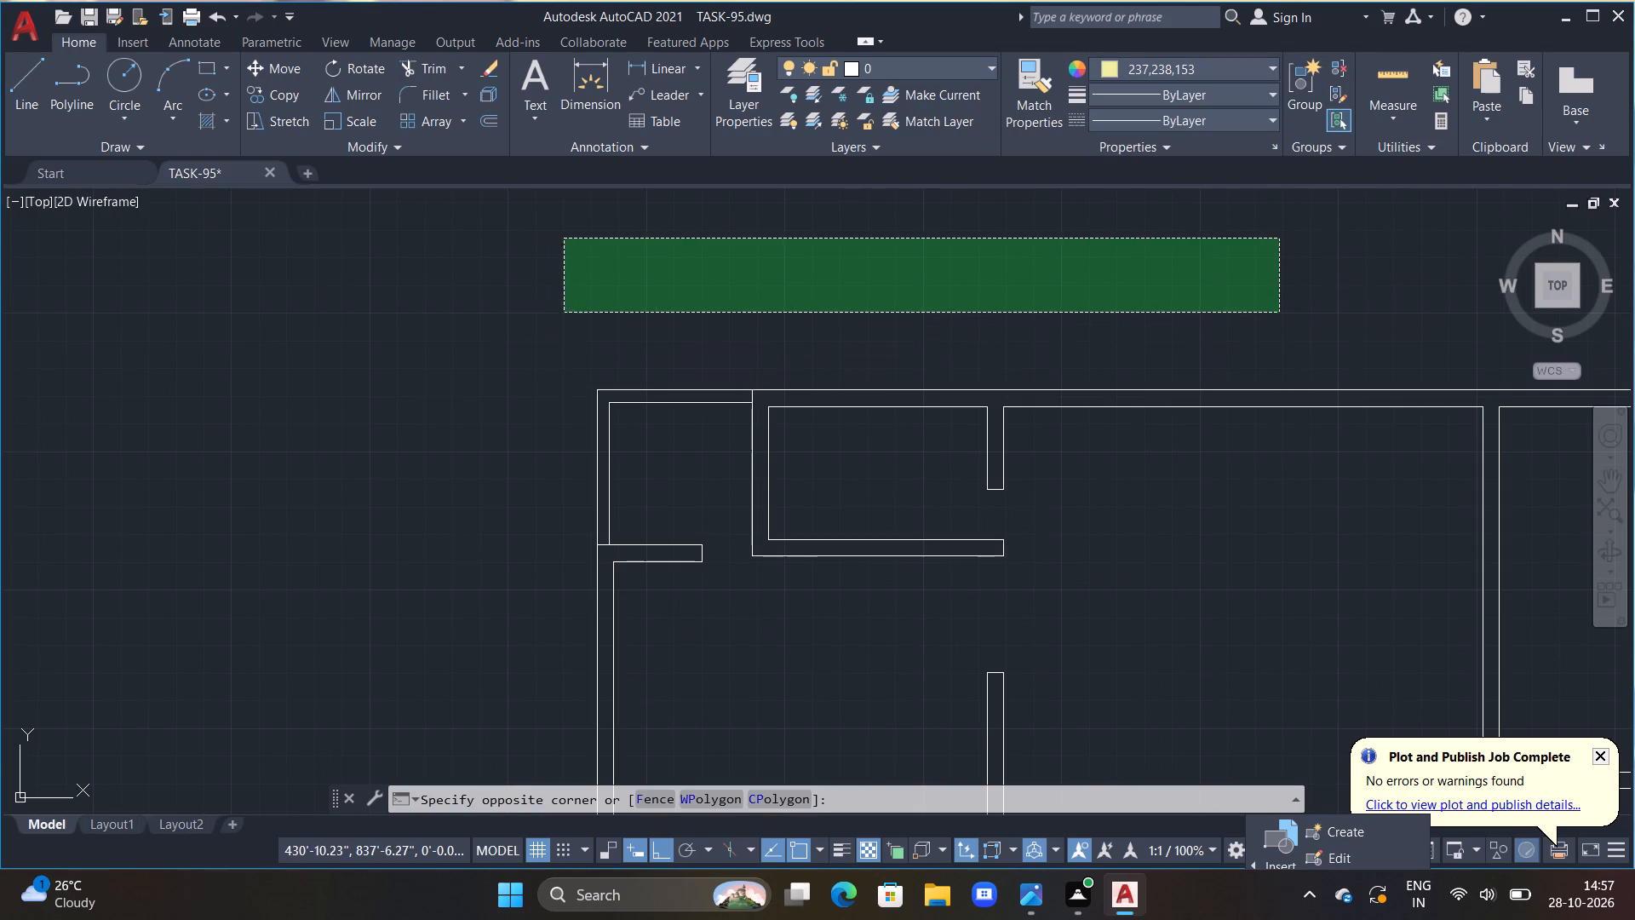
click(564, 313)
Trace the thin 4.5" wall around the plan's top left corner space with lines along its inner face, end and outer face.
text(L)
key(space)
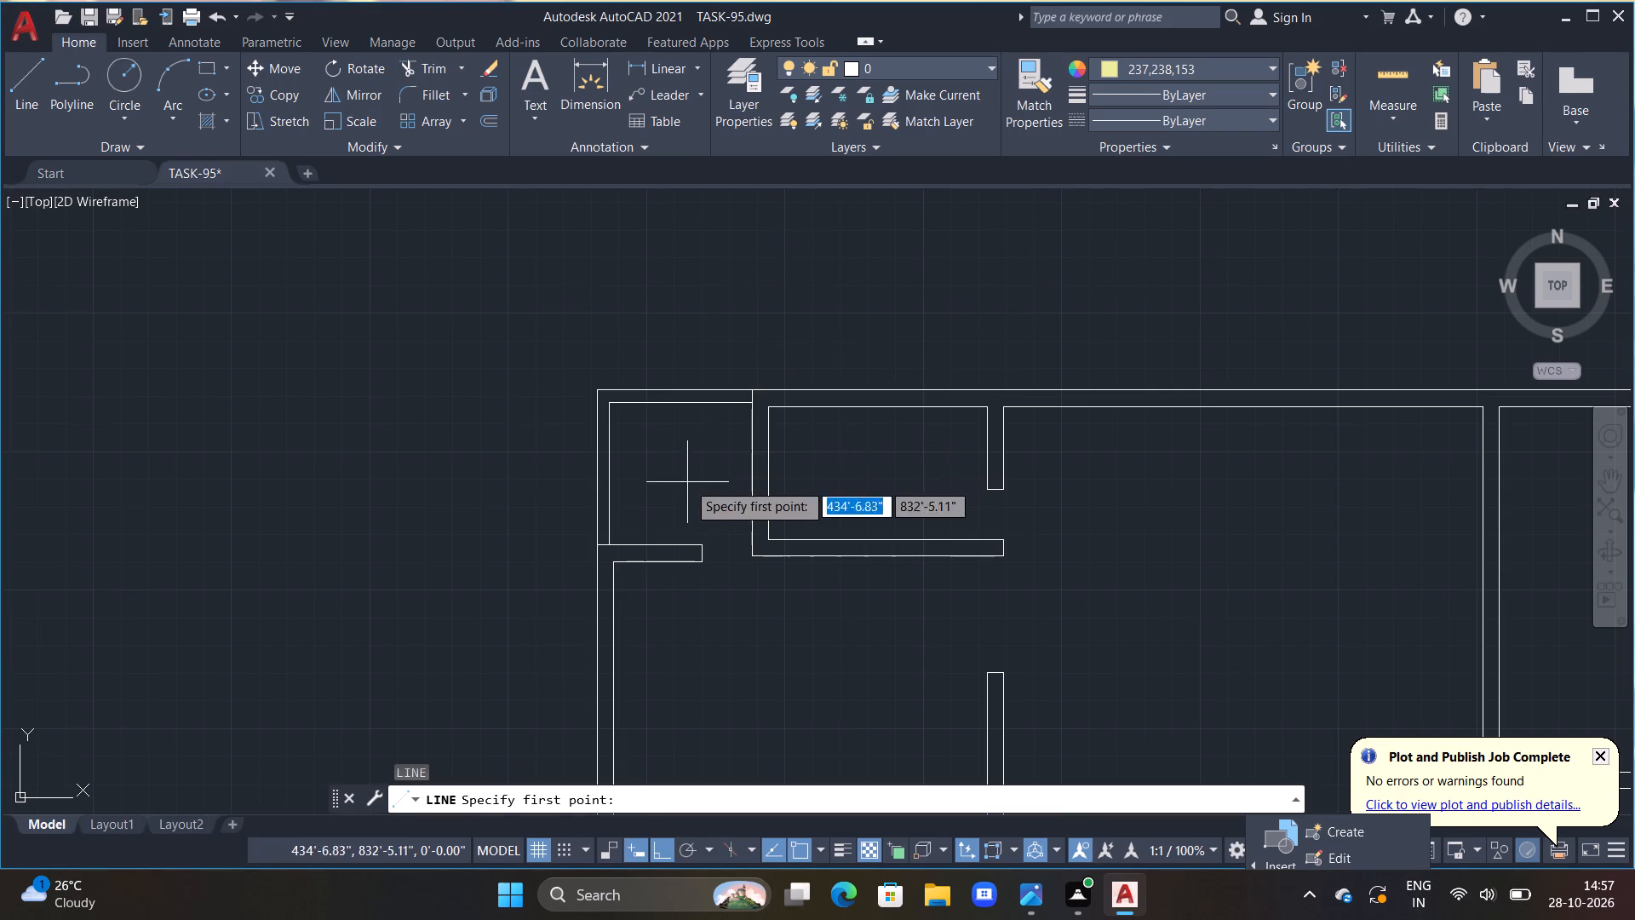
click(611, 541)
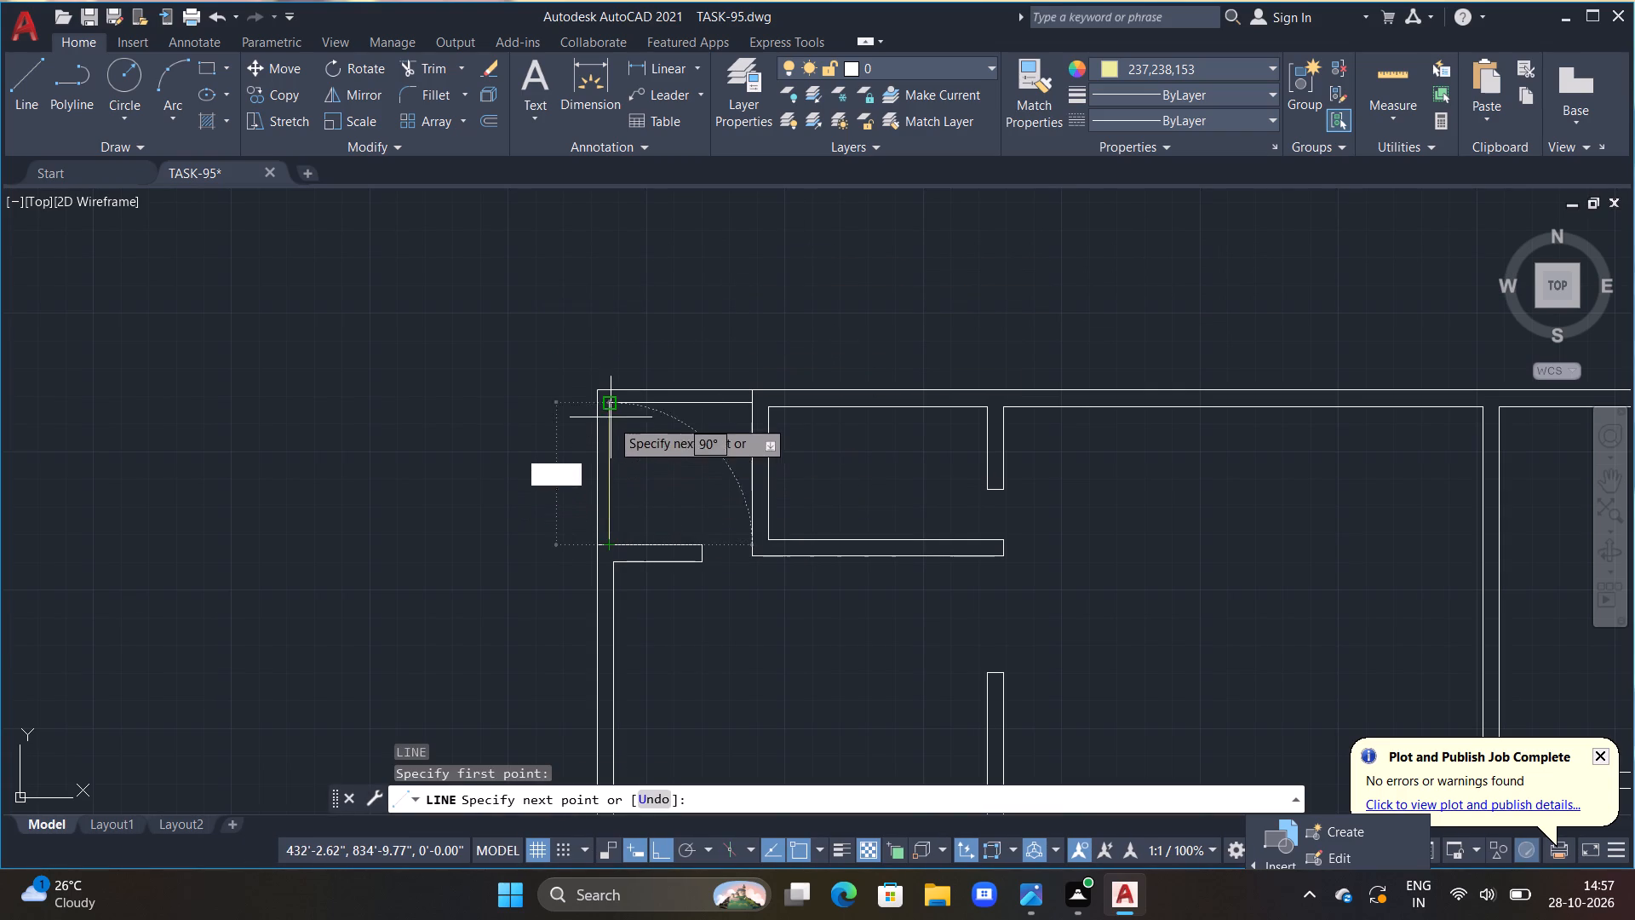
click(610, 405)
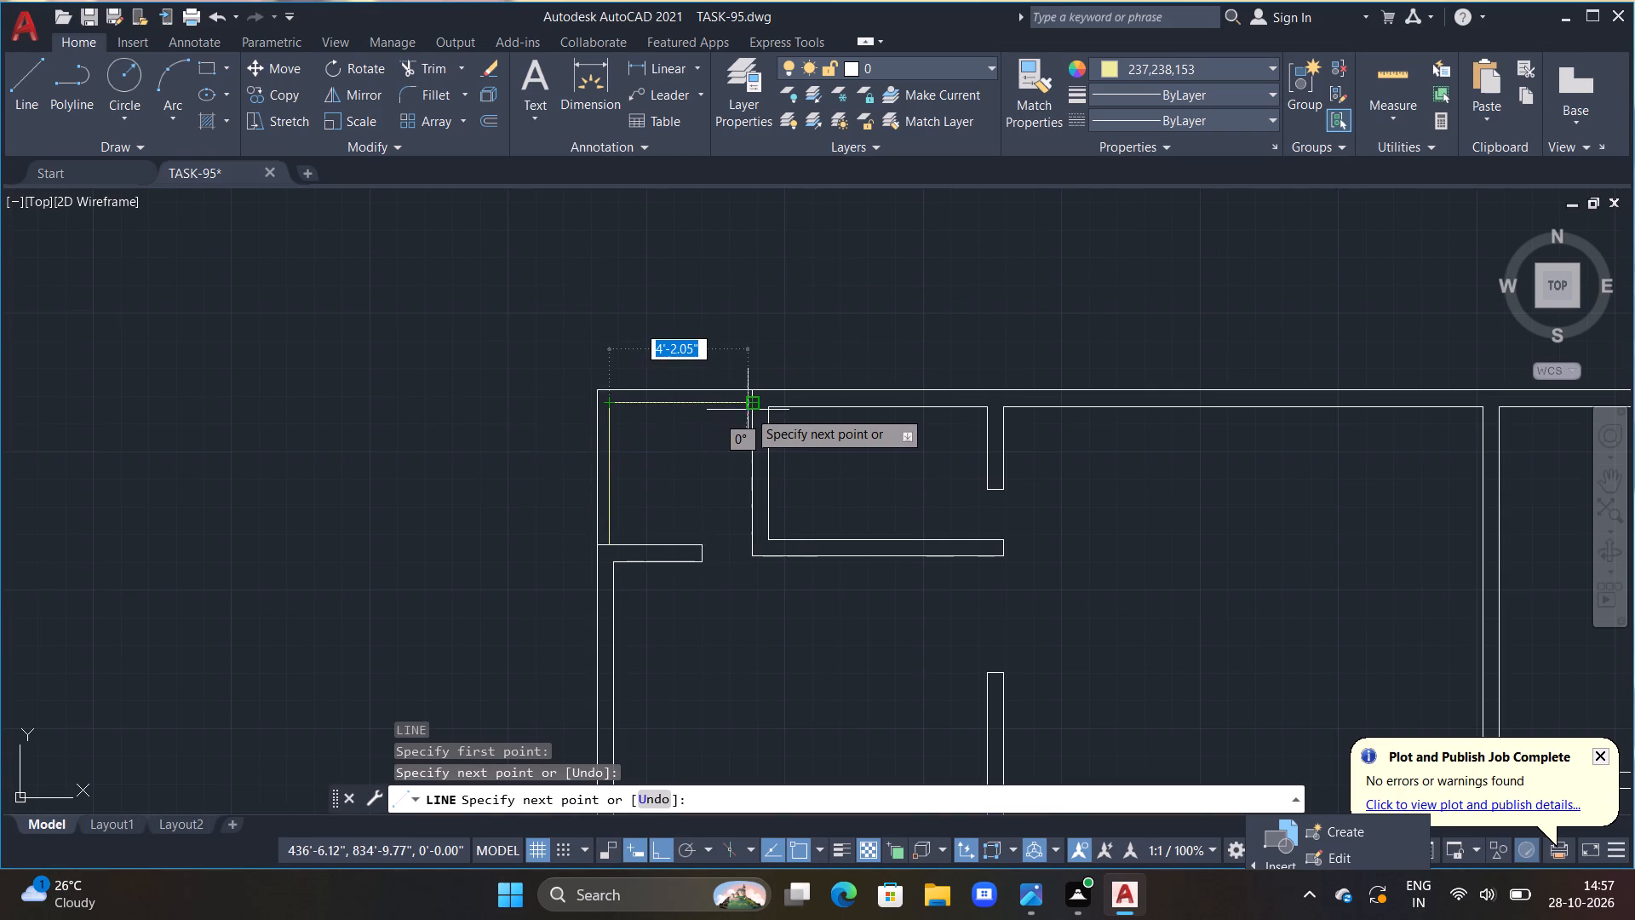
click(750, 405)
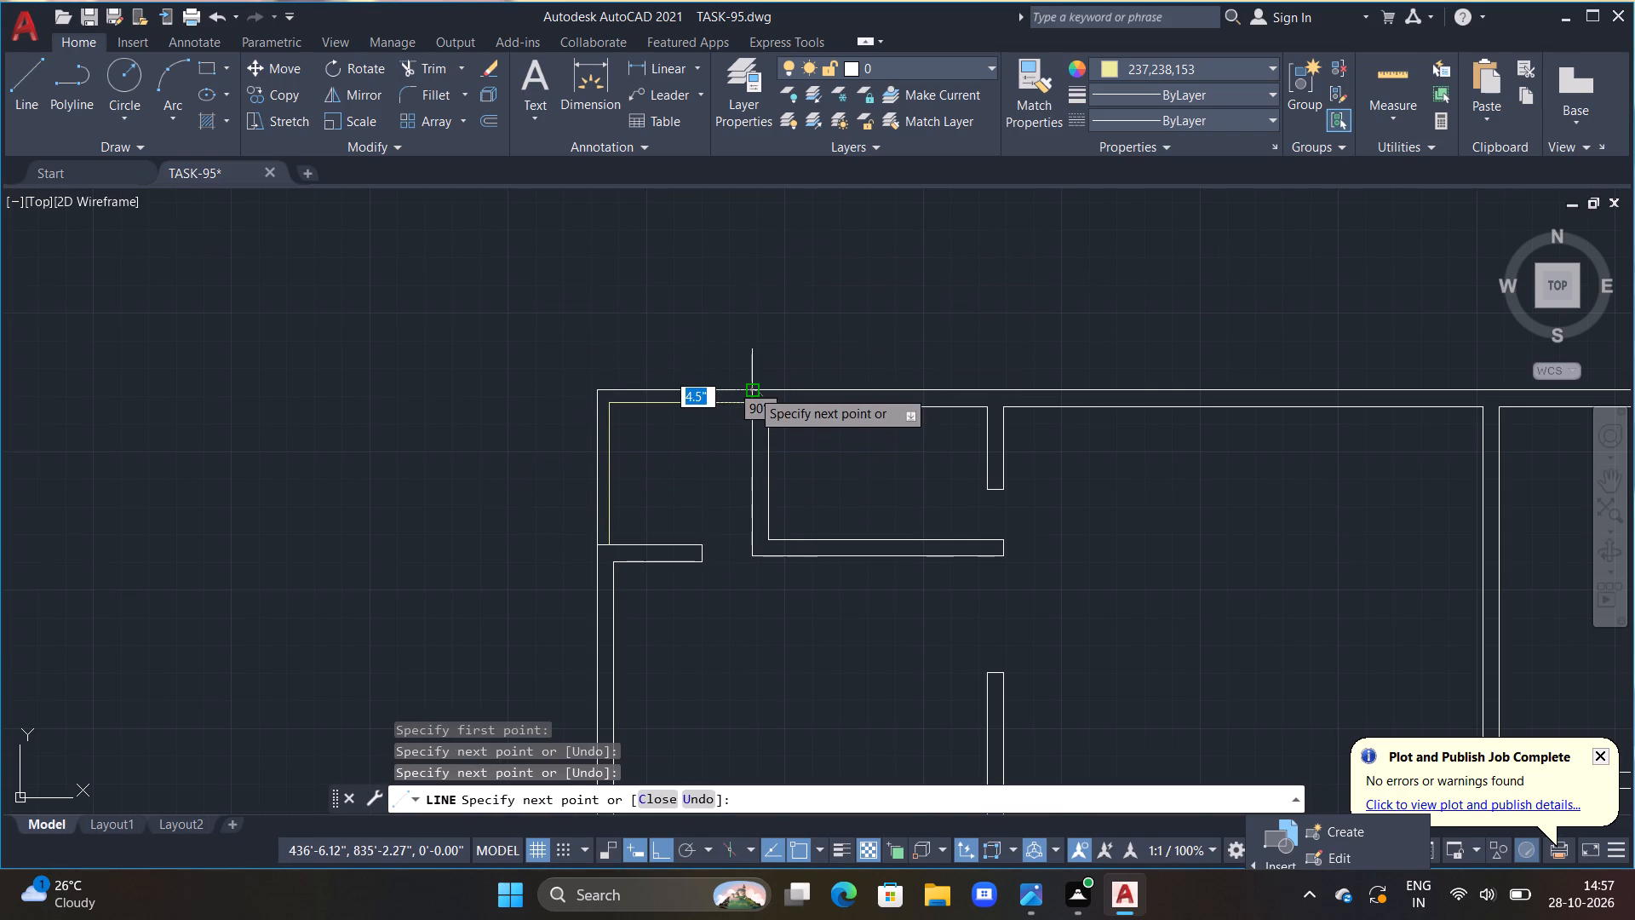
click(751, 389)
click(597, 387)
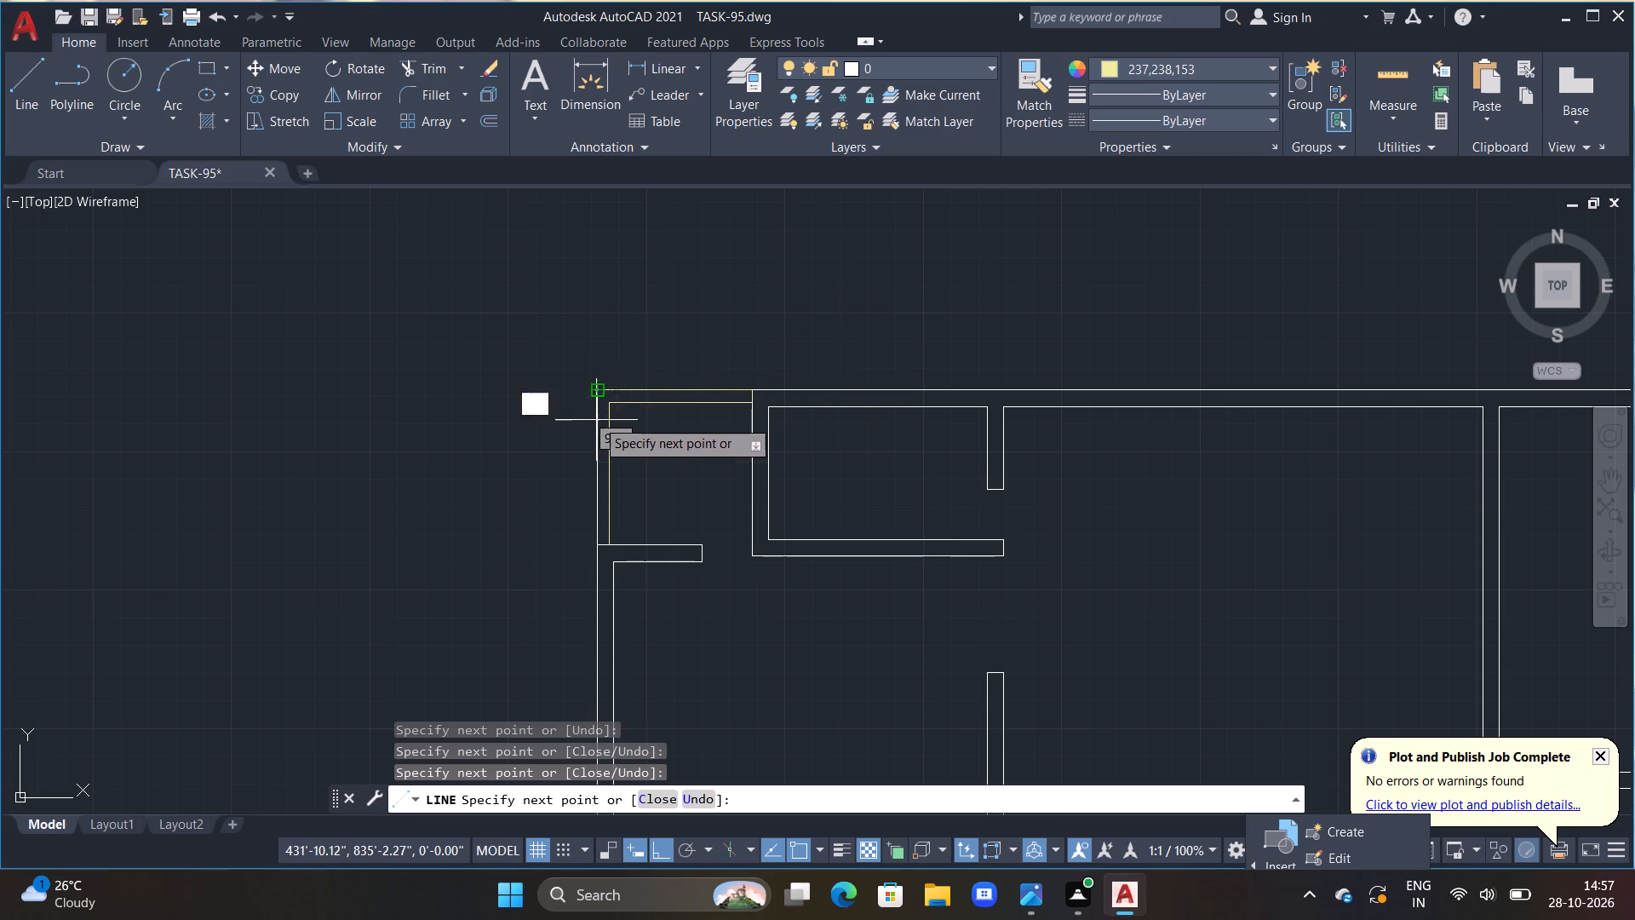
click(594, 548)
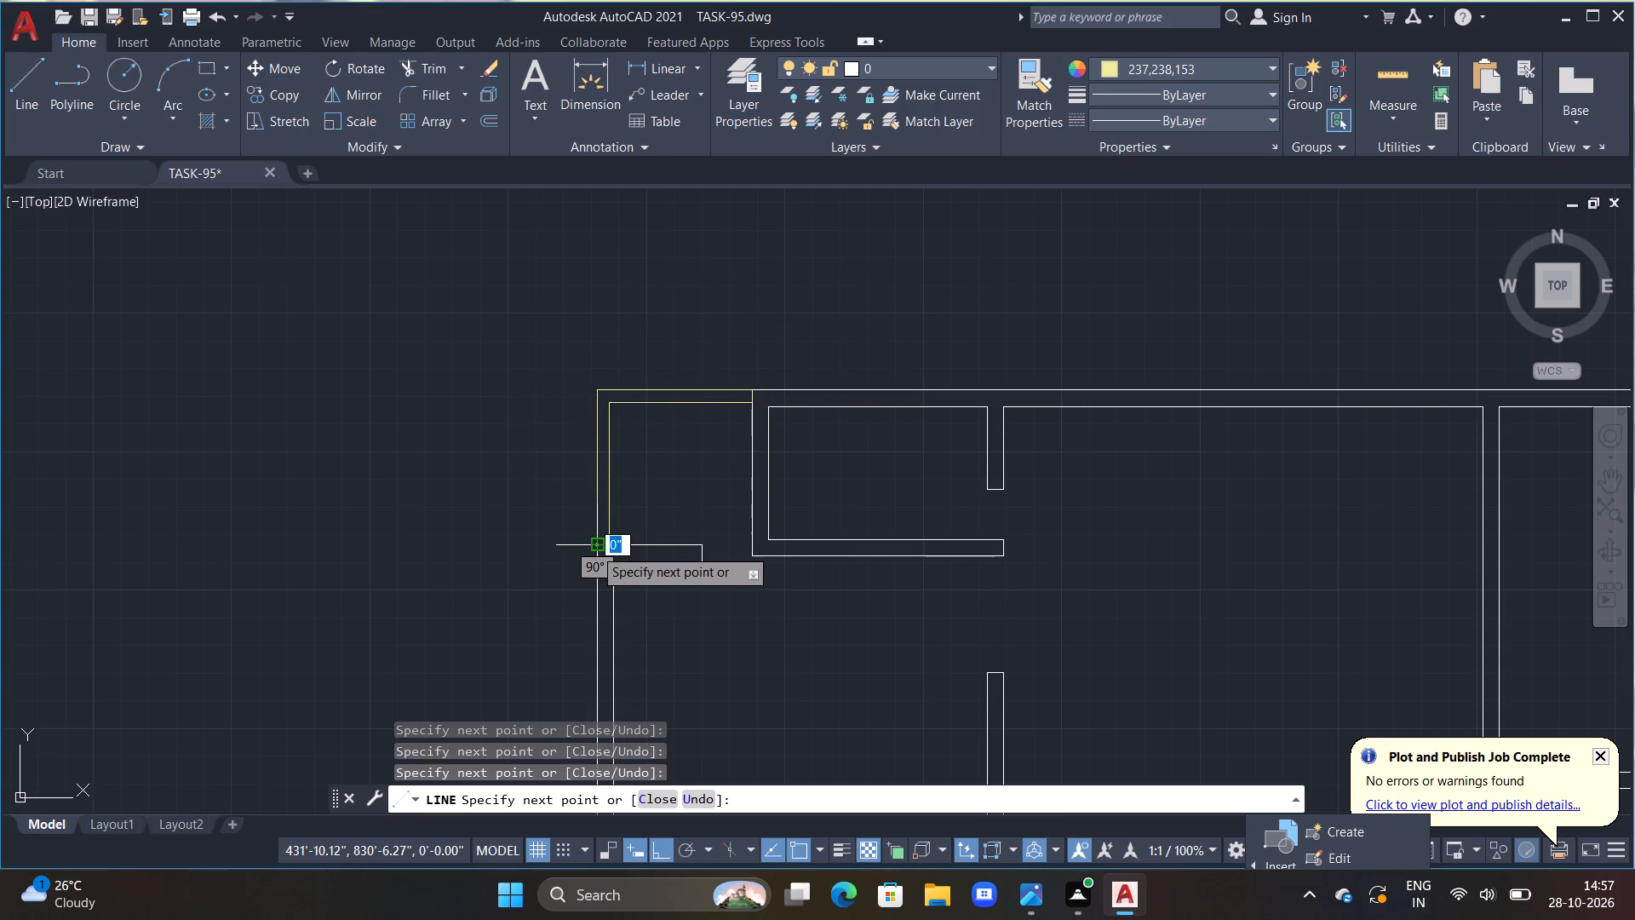
key(Escape)
Trace the inner face of the thin wall around the plan's bottom left corner space, down and across to the partition.
scroll(777, 394, up, 3)
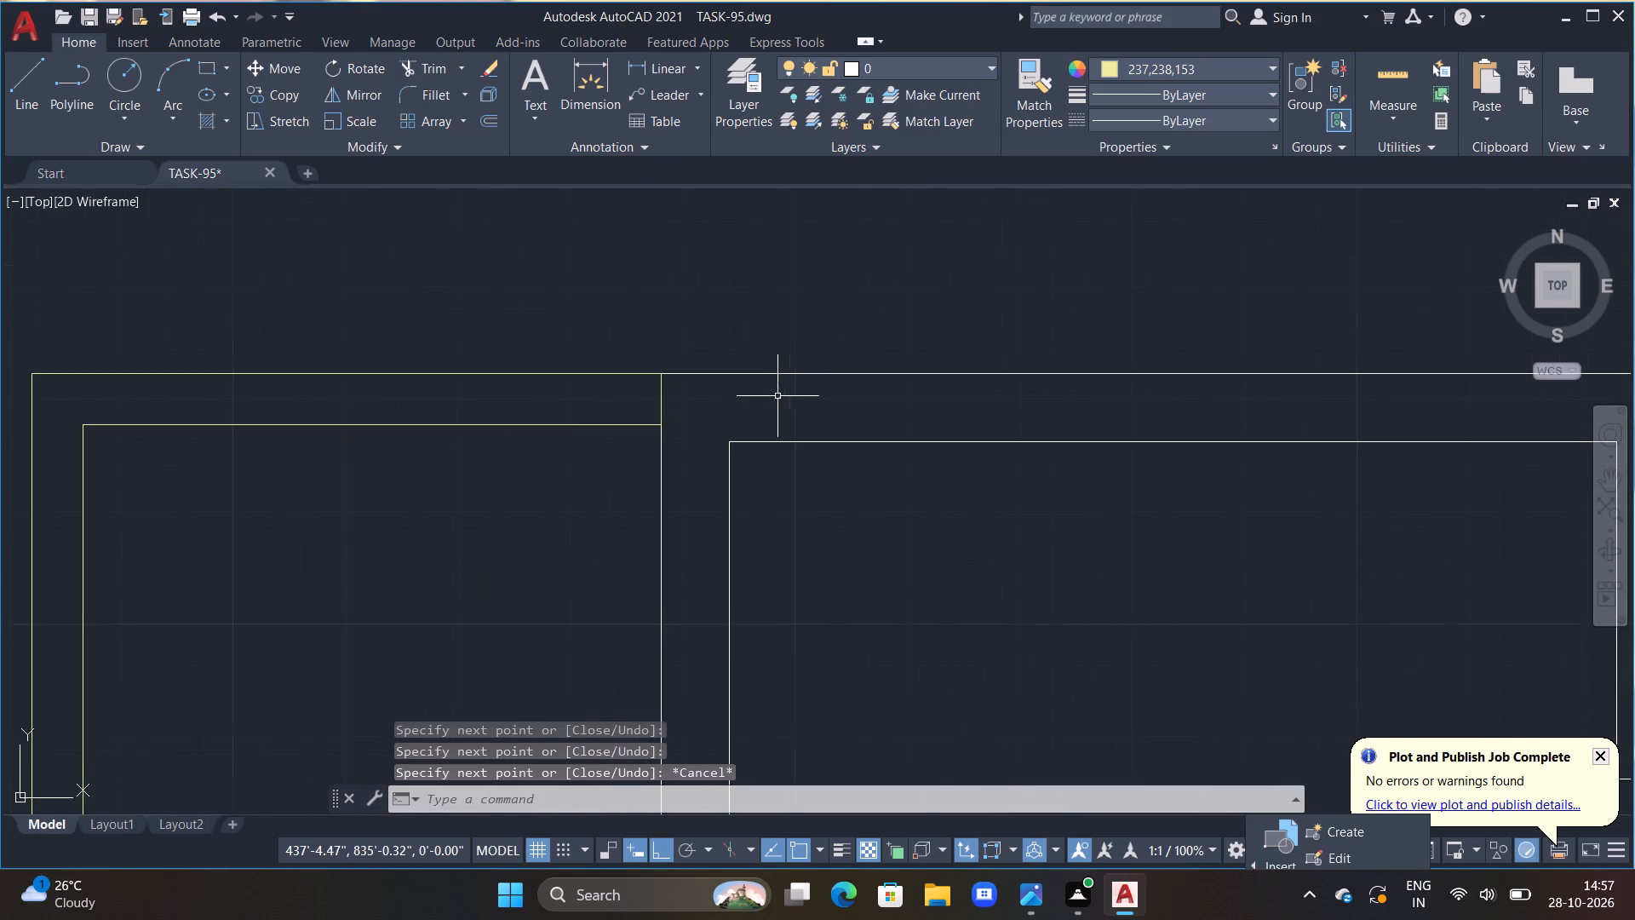
scroll(757, 451, up, 1)
scroll(637, 454, down, 3)
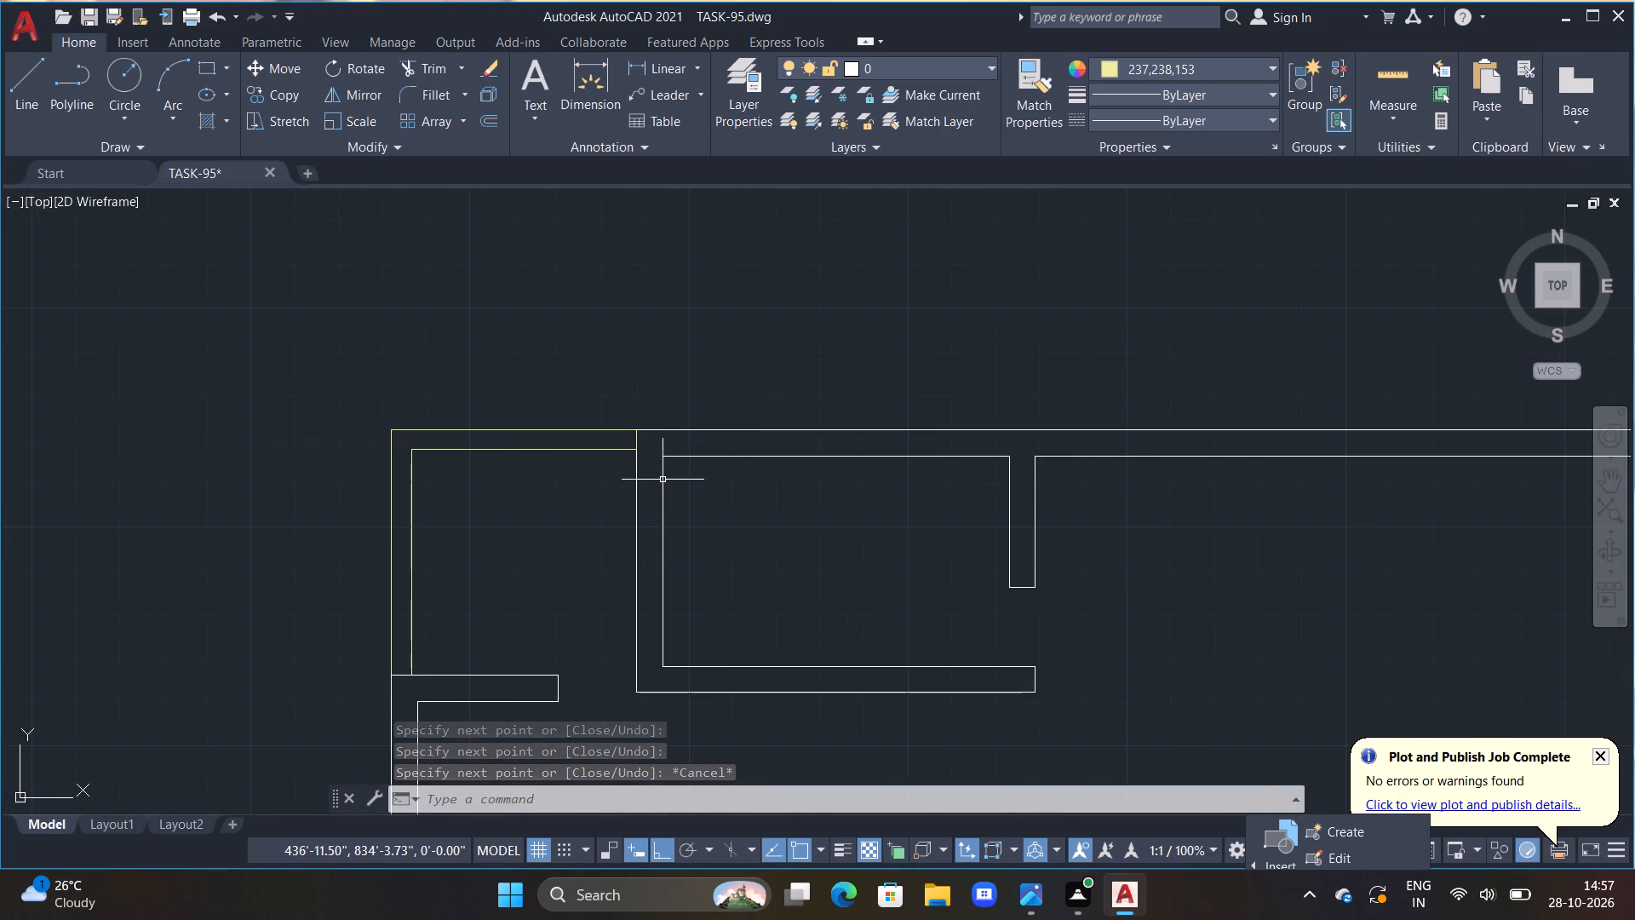
scroll(789, 558, down, 1)
middle_drag(728, 710, 732, 151)
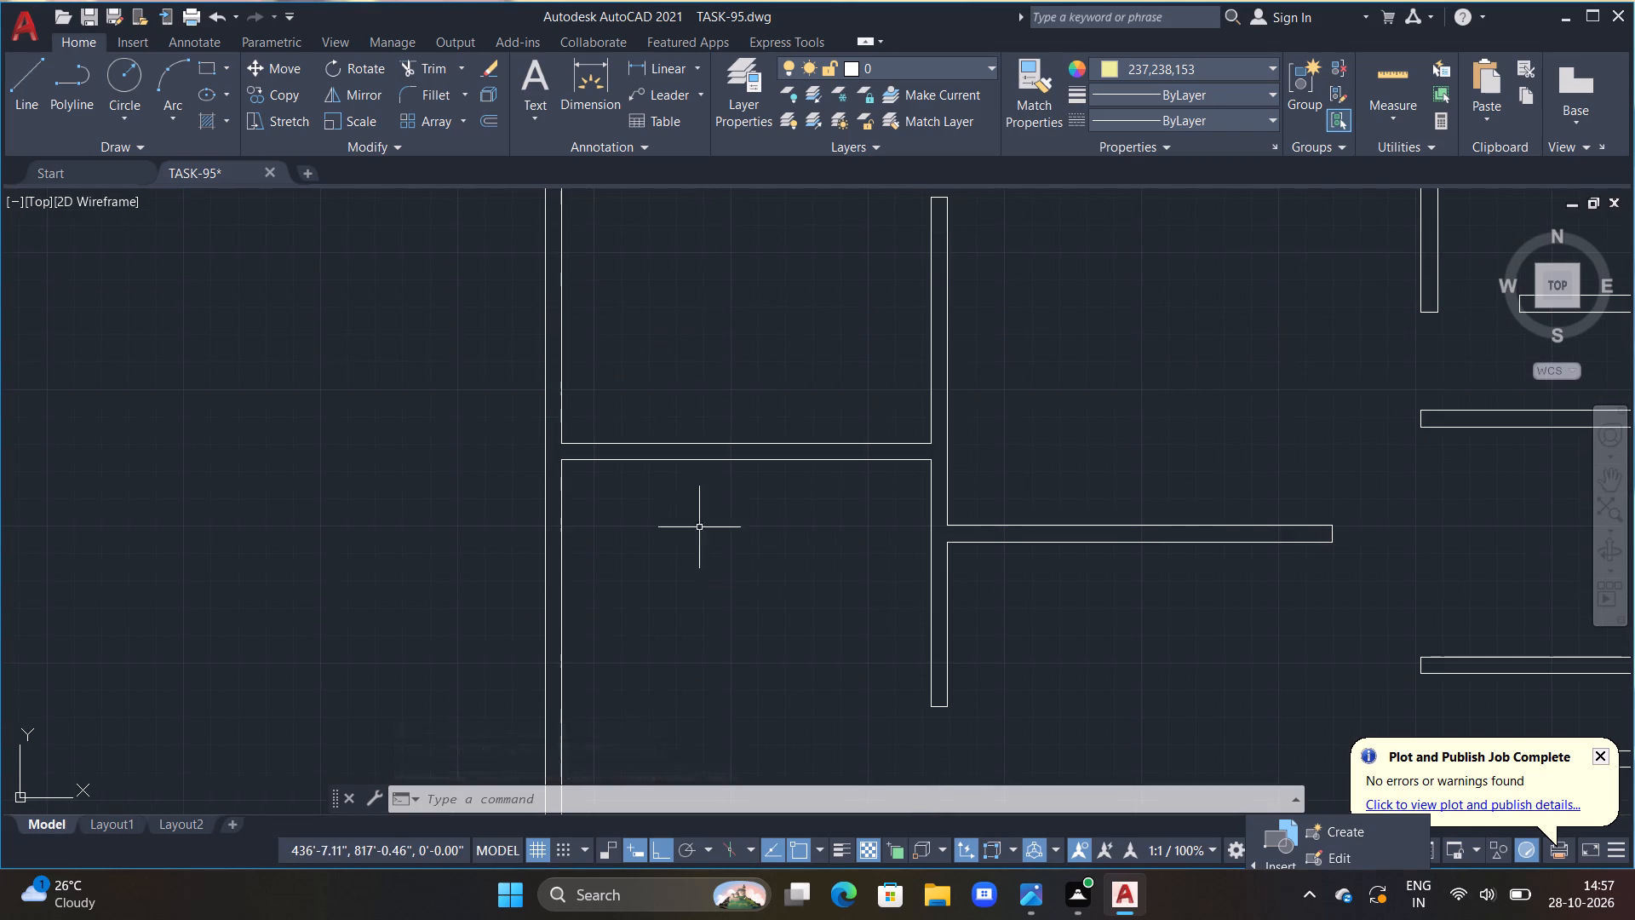
middle_drag(697, 555, 638, 0)
middle_drag(660, 353, 694, 359)
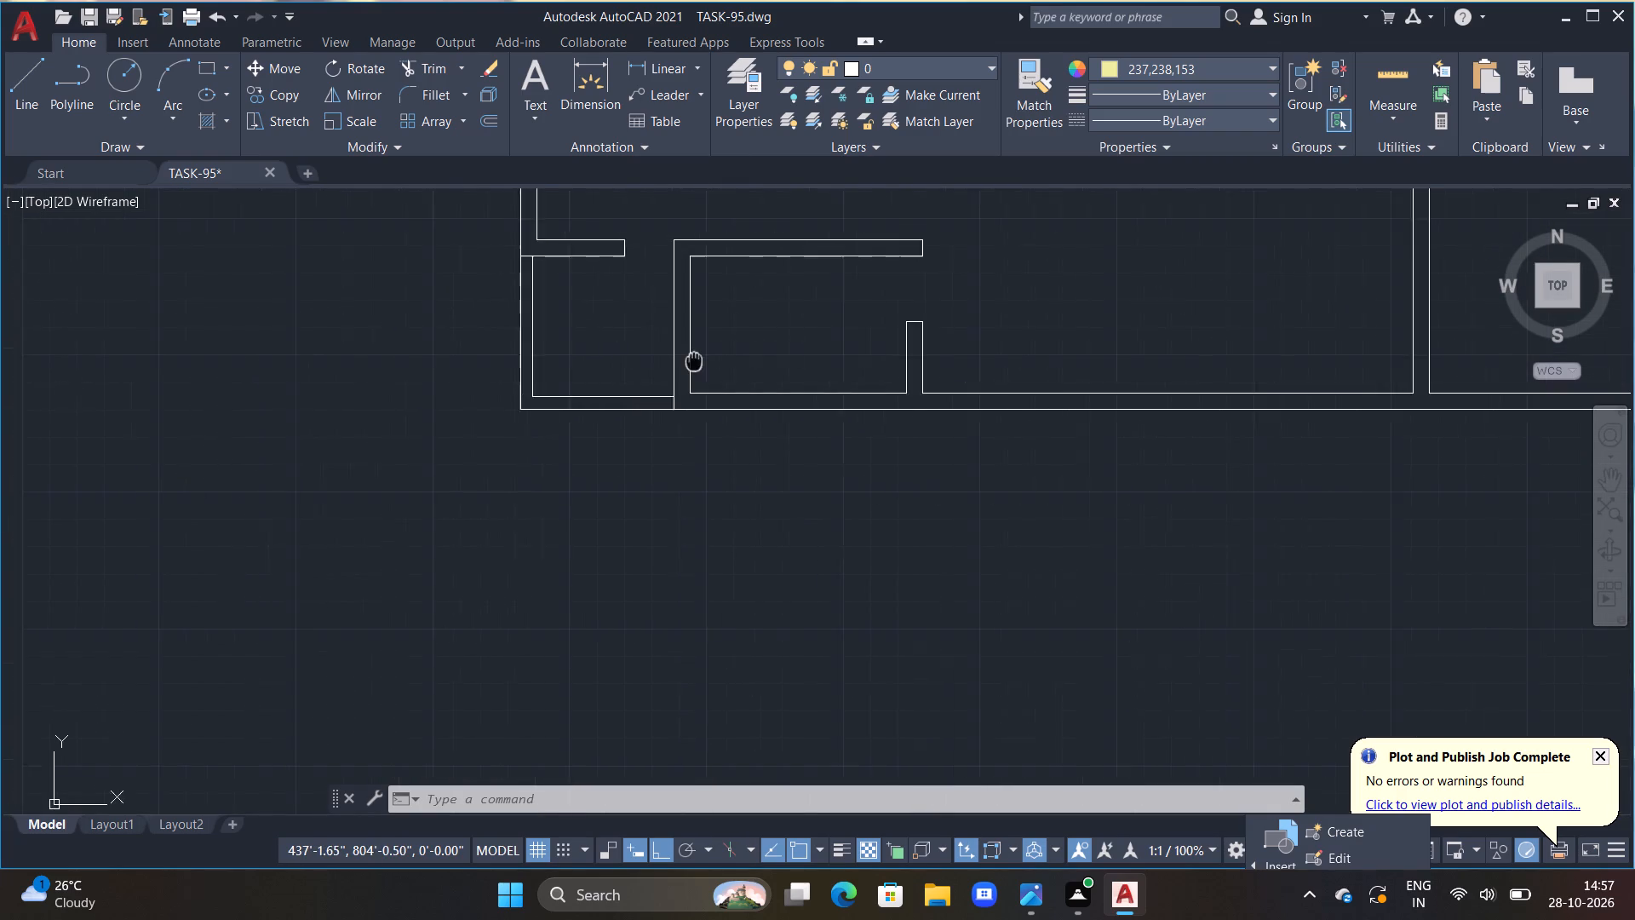
middle_drag(694, 359, 718, 361)
scroll(697, 349, up, 1)
text(L)
key(space)
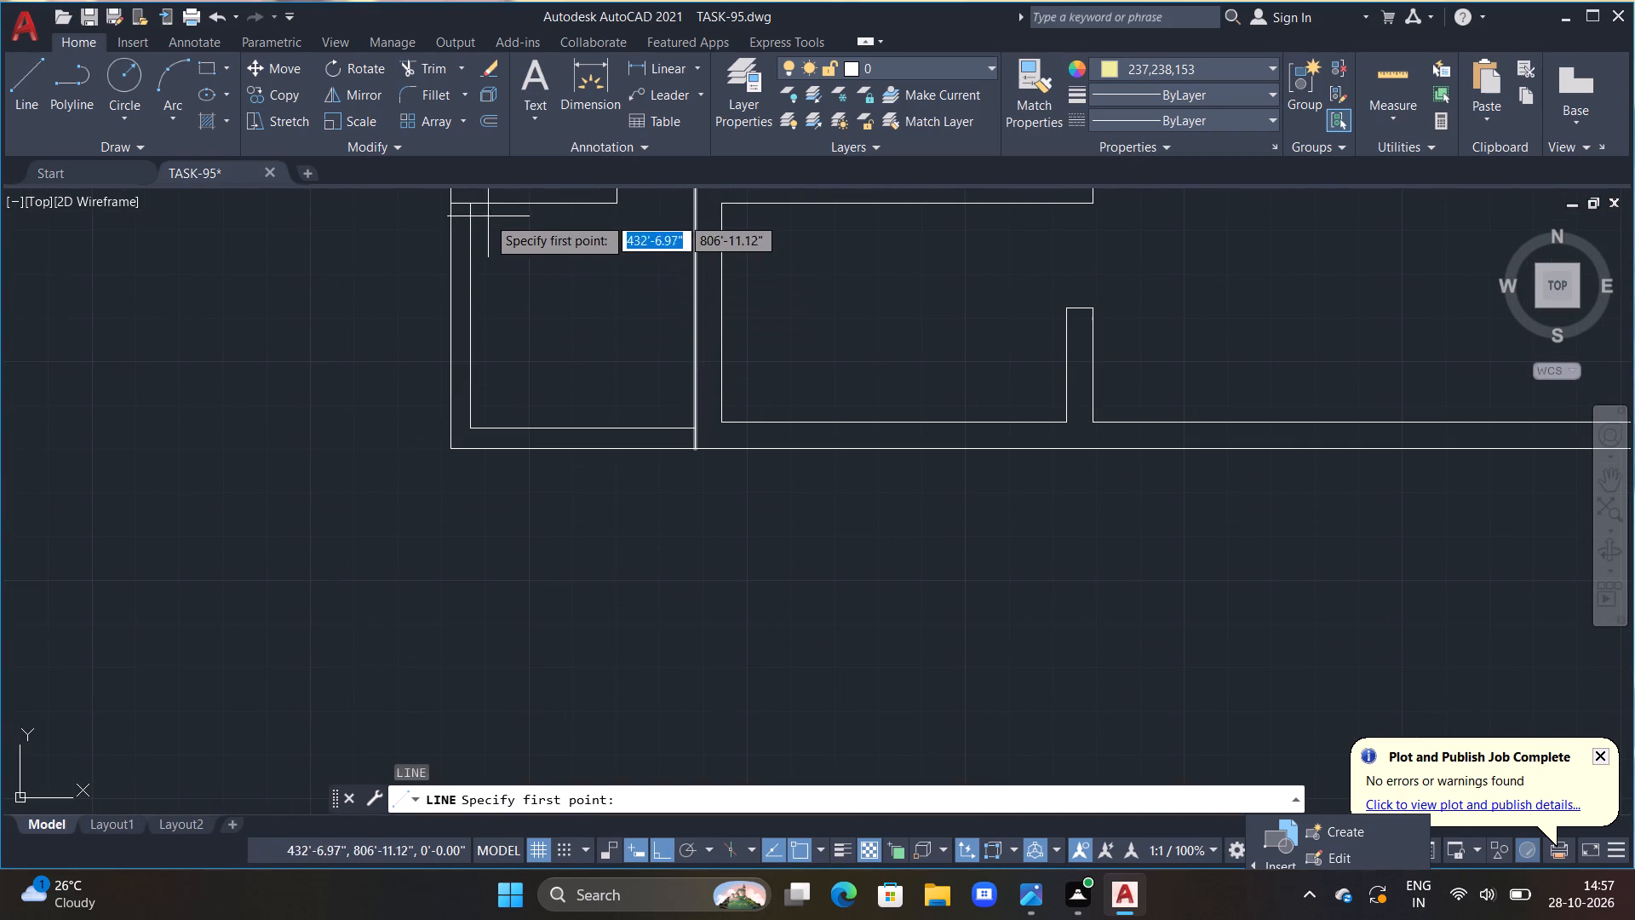
click(467, 204)
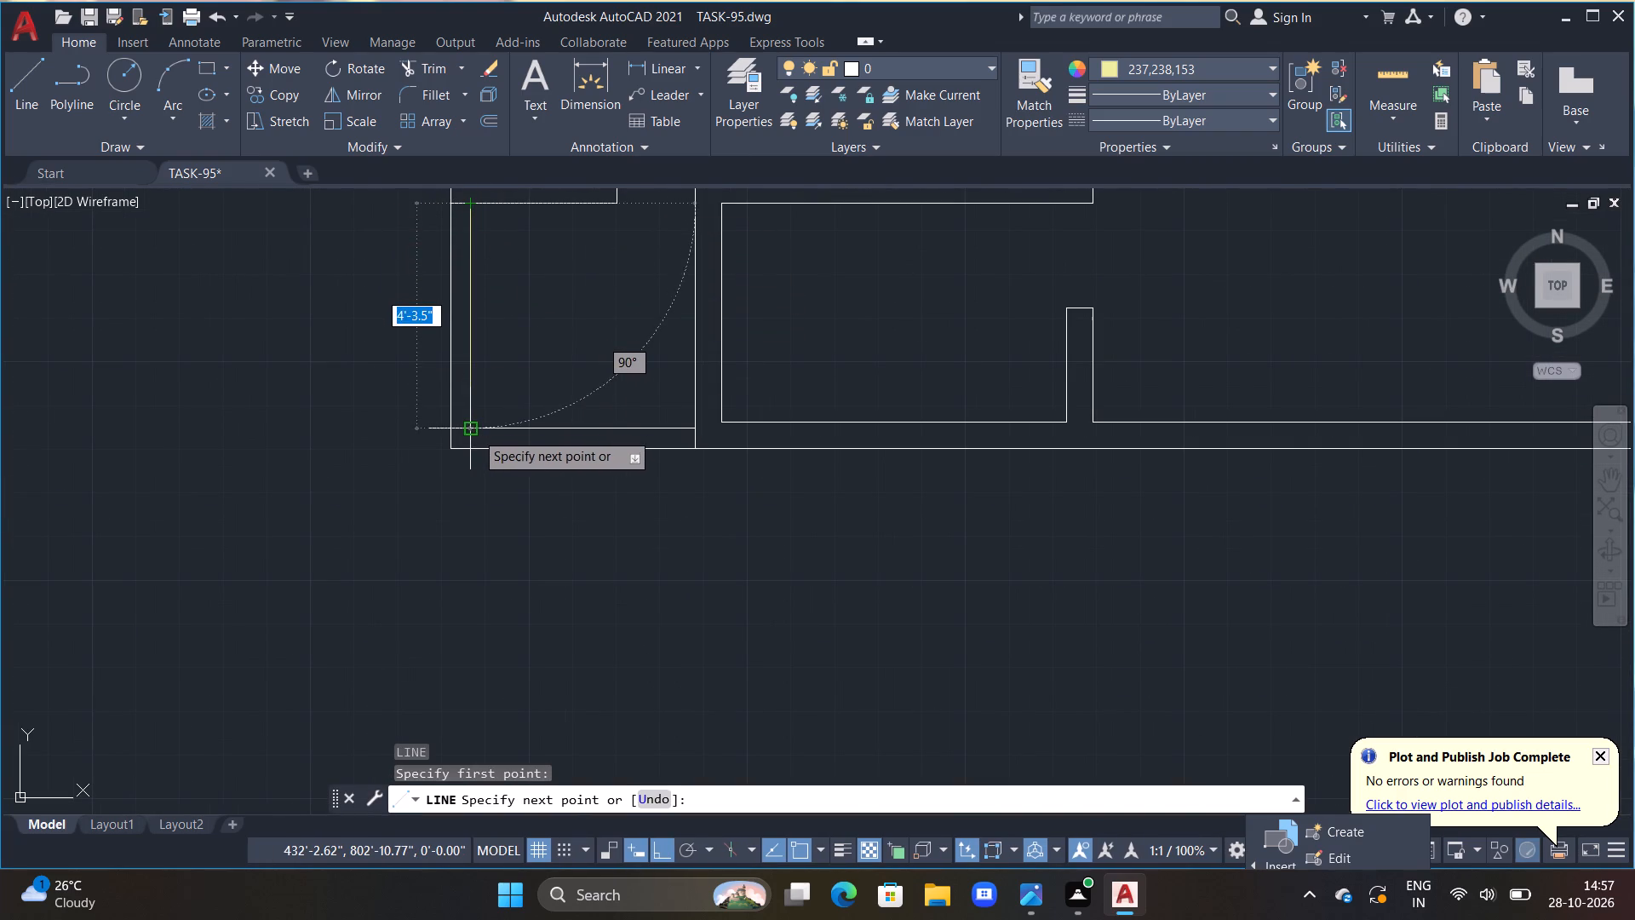
click(476, 432)
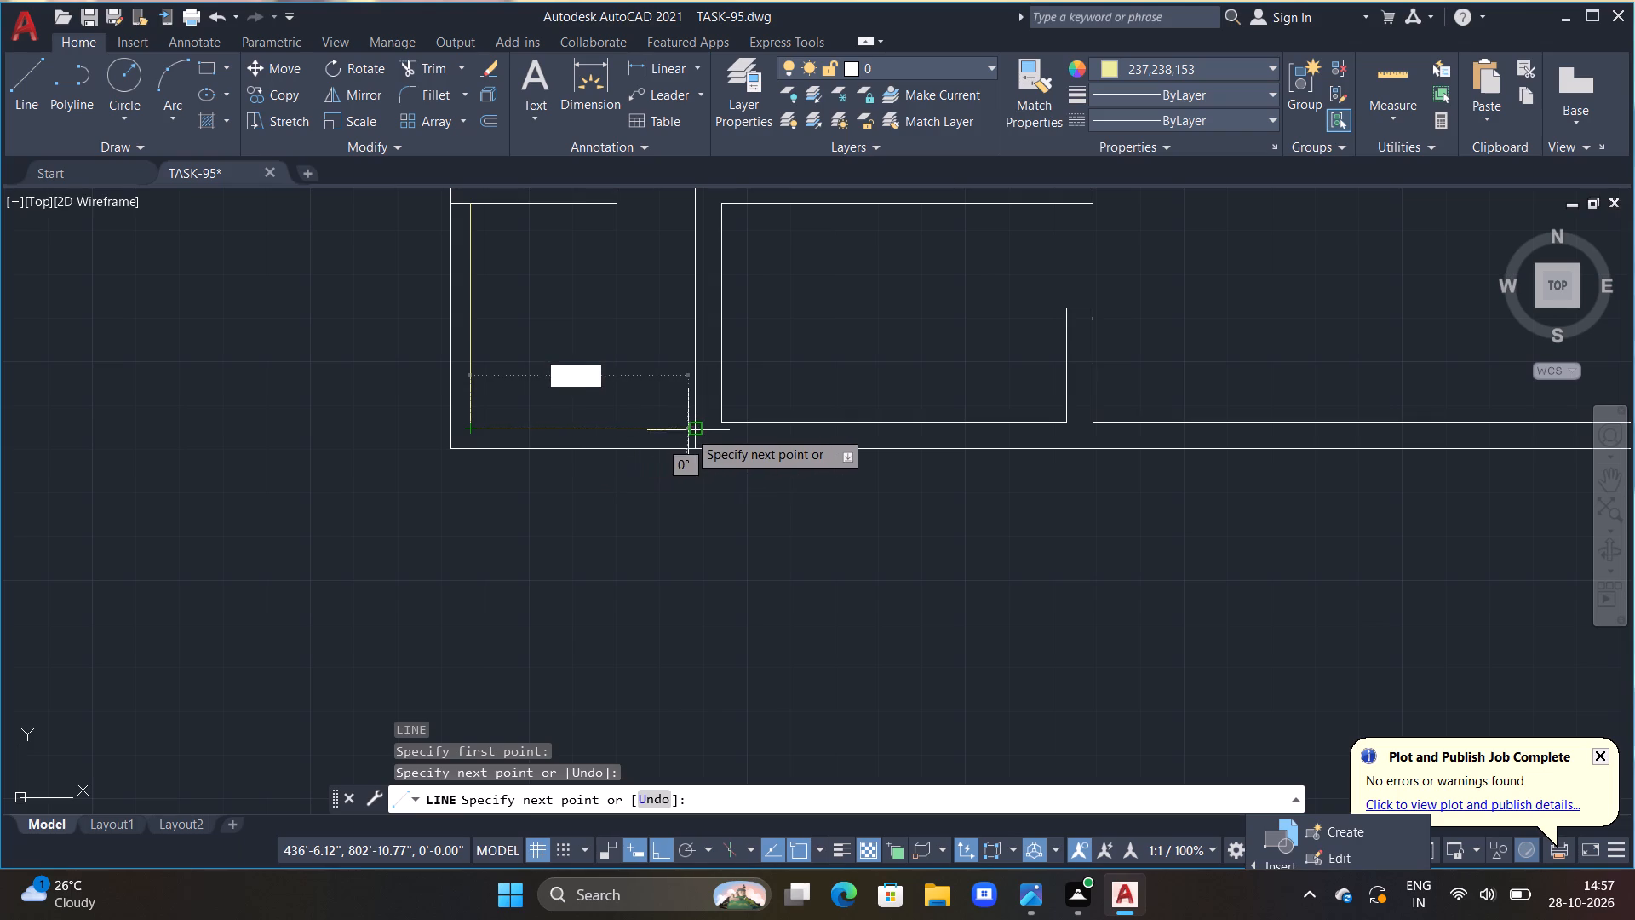
click(691, 429)
key(Escape)
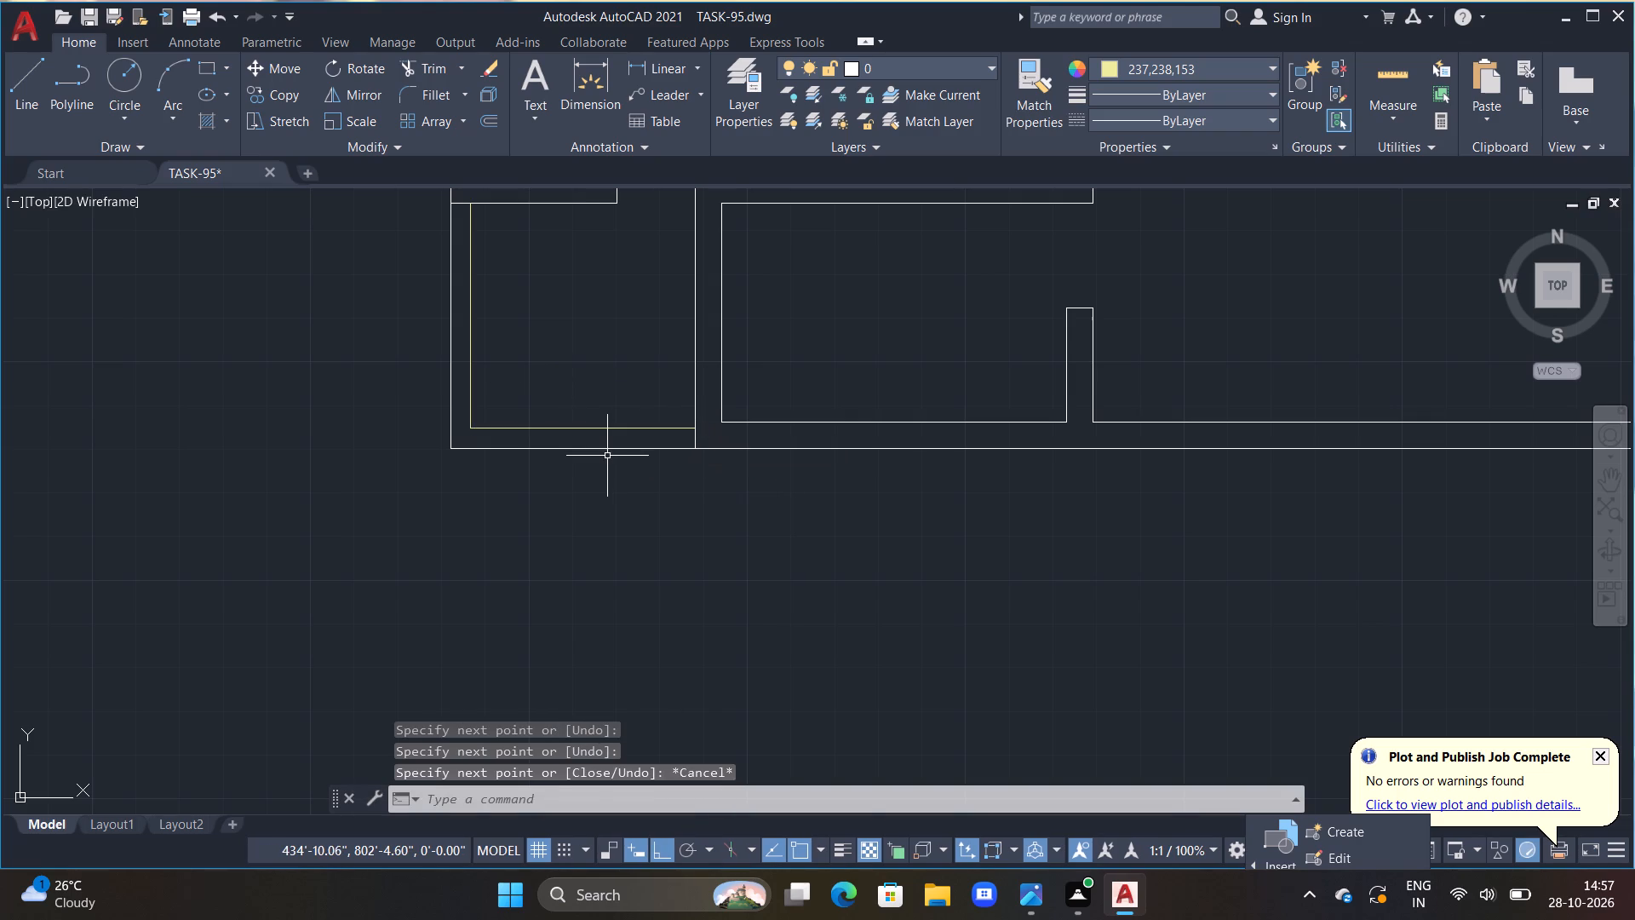
Trace the outer face of the thin wall at the plan's bottom left corner, down and across to the partition line.
text(L)
key(space)
middle_drag(592, 474, 711, 499)
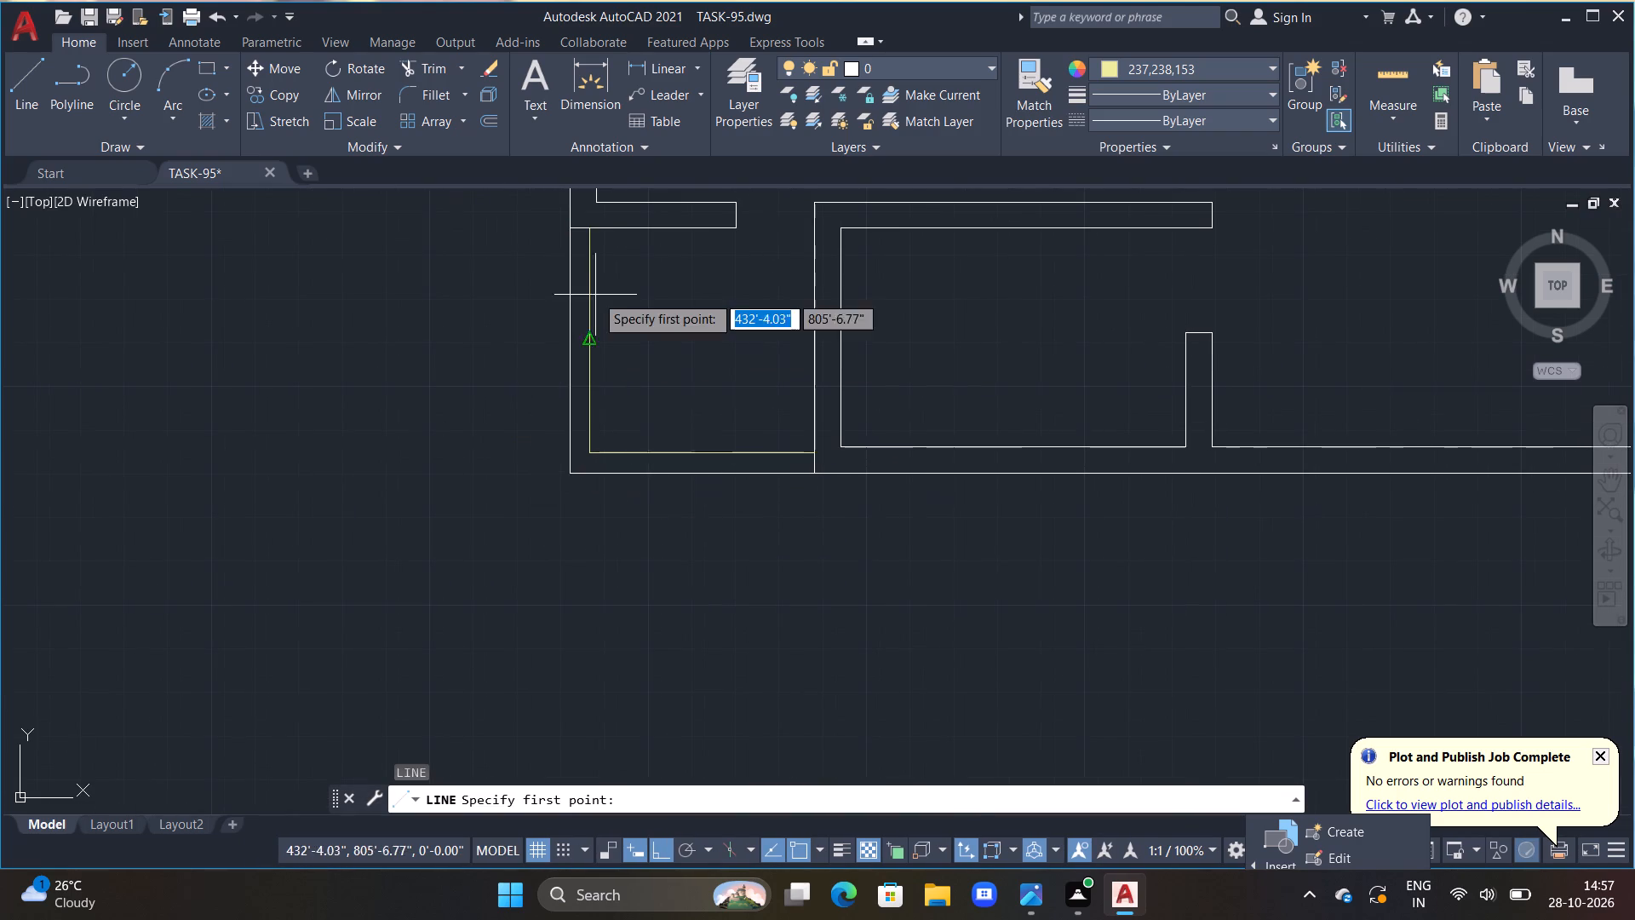
click(575, 228)
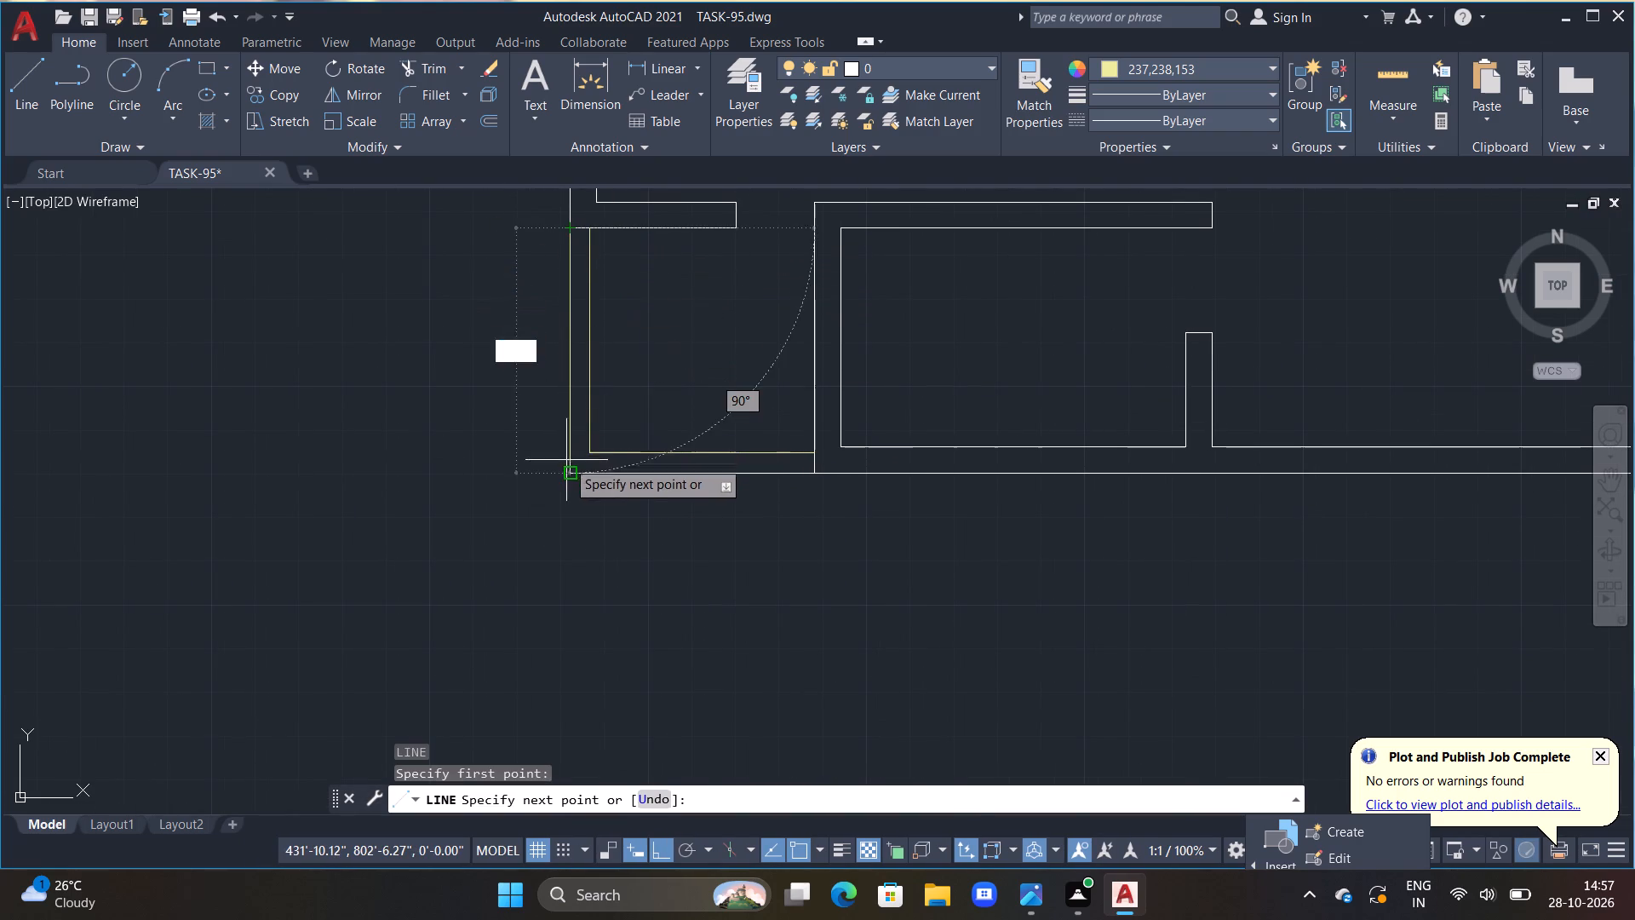
double_click(568, 472)
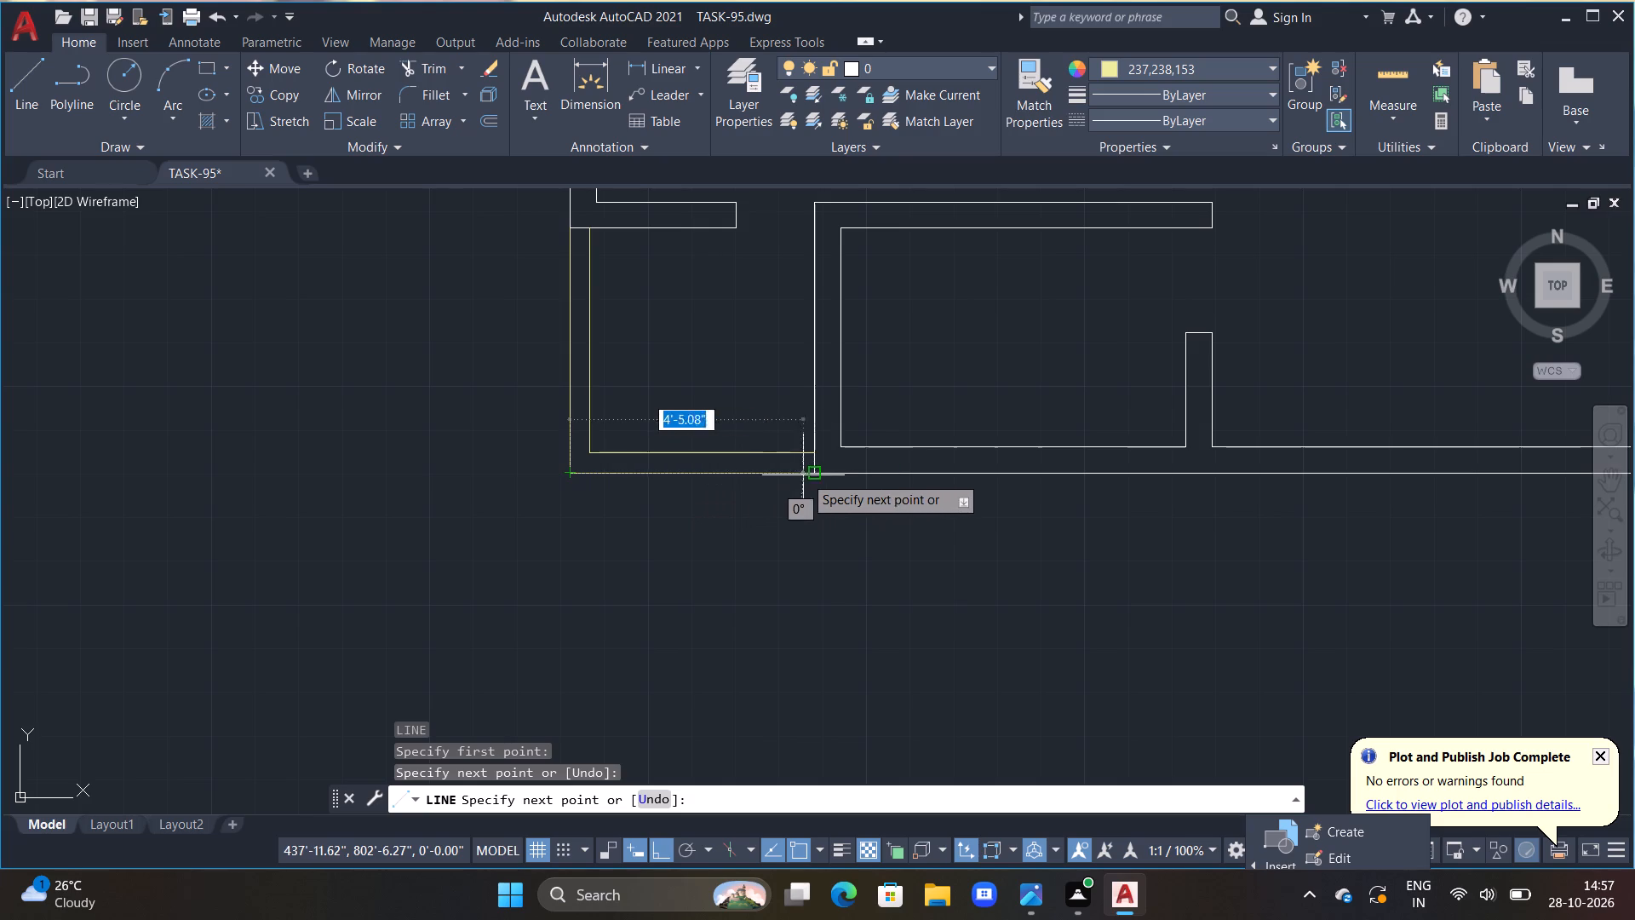
click(818, 474)
key(Escape)
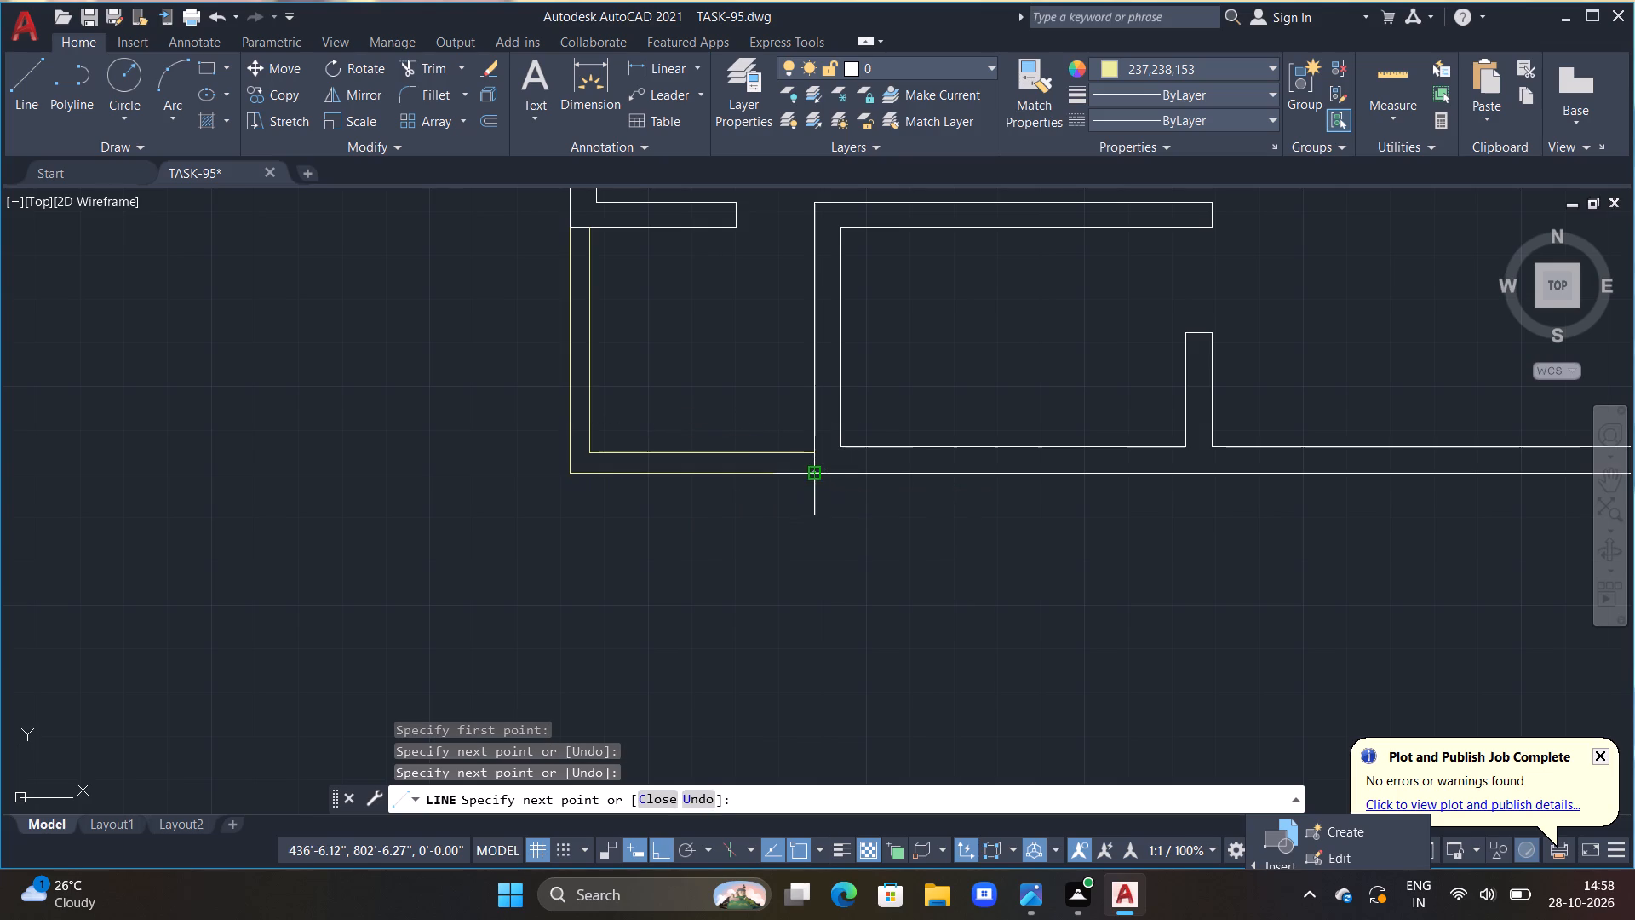
Trace the inner face of the thin wall around the plan's top right corner space with lines across, down and back to the partition.
scroll(856, 514, down, 4)
middle_drag(1054, 595, 800, 639)
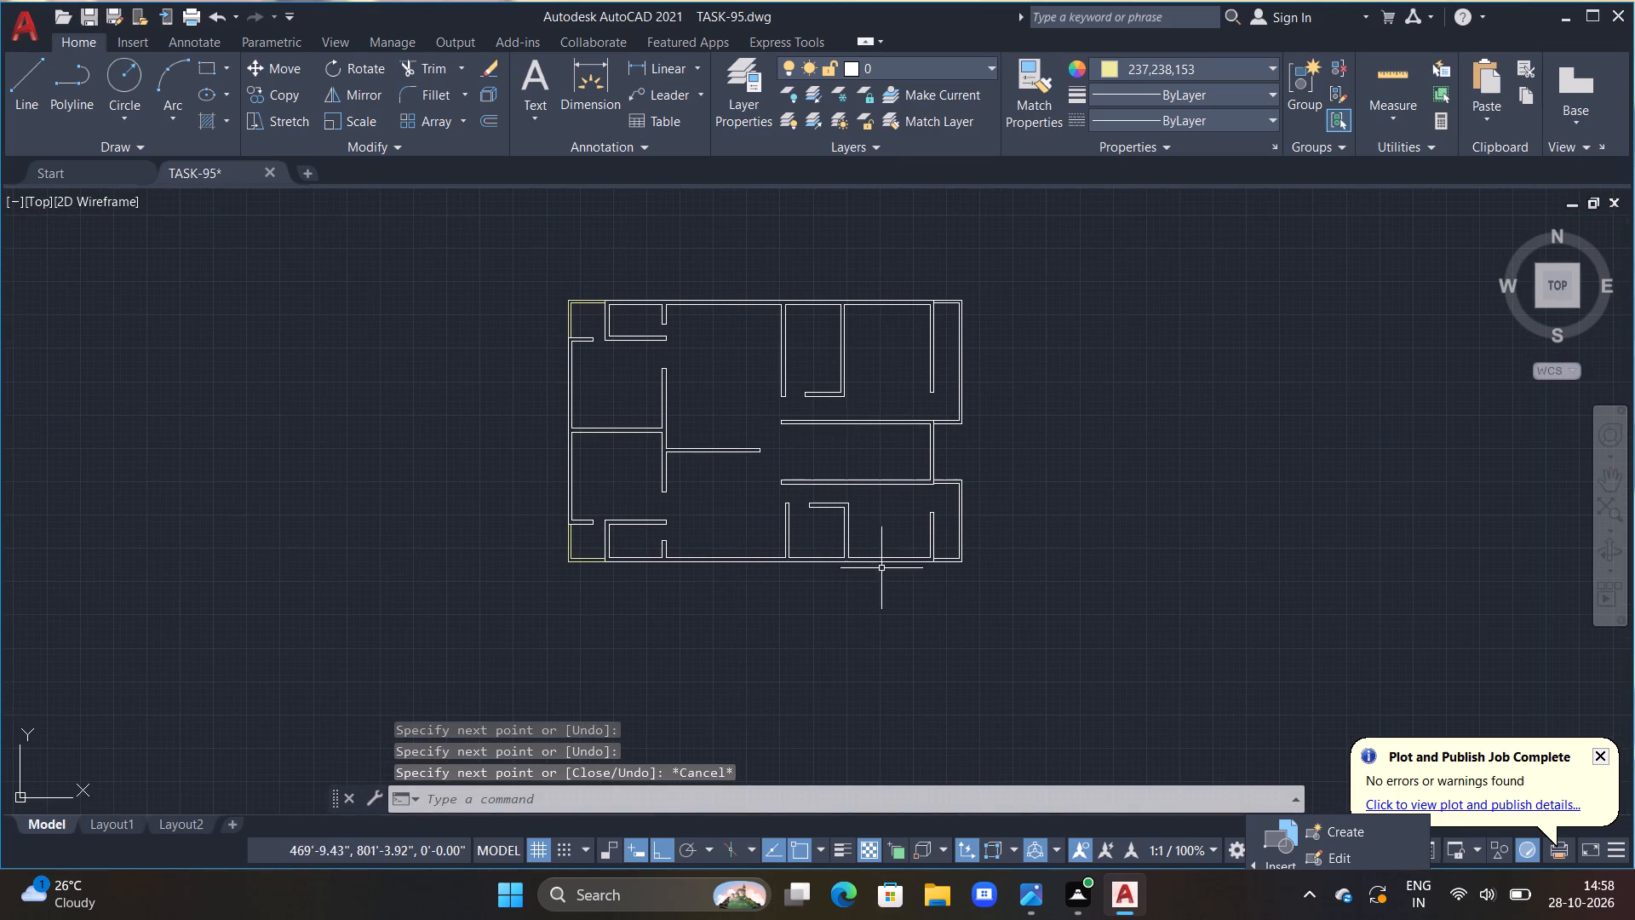
scroll(955, 313, up, 2)
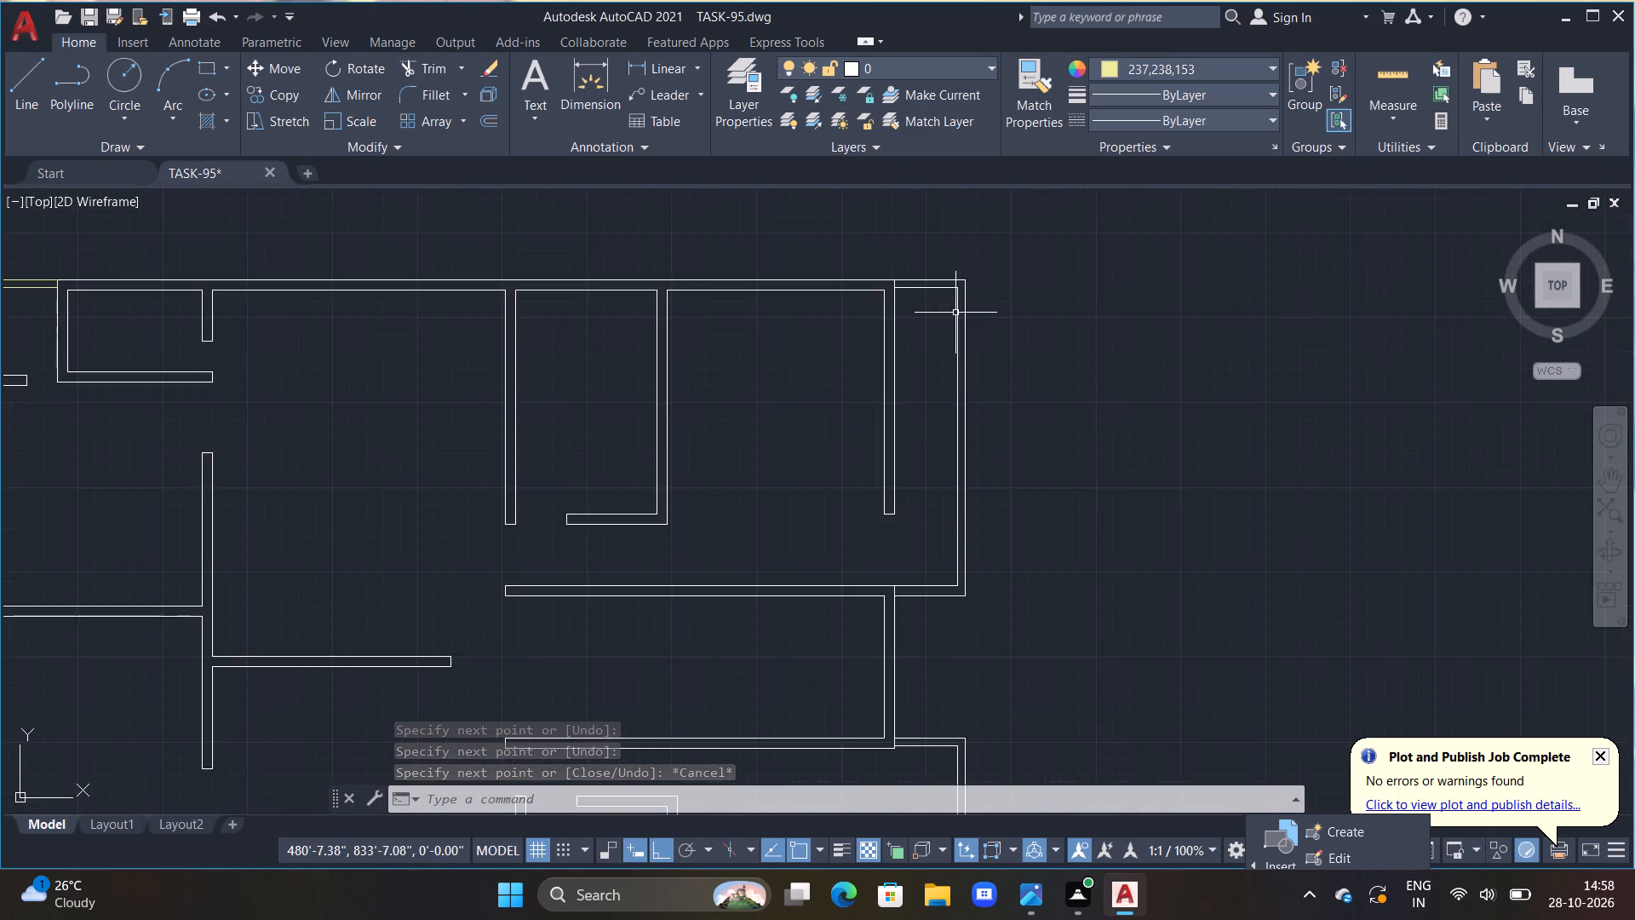
scroll(955, 313, up, 1)
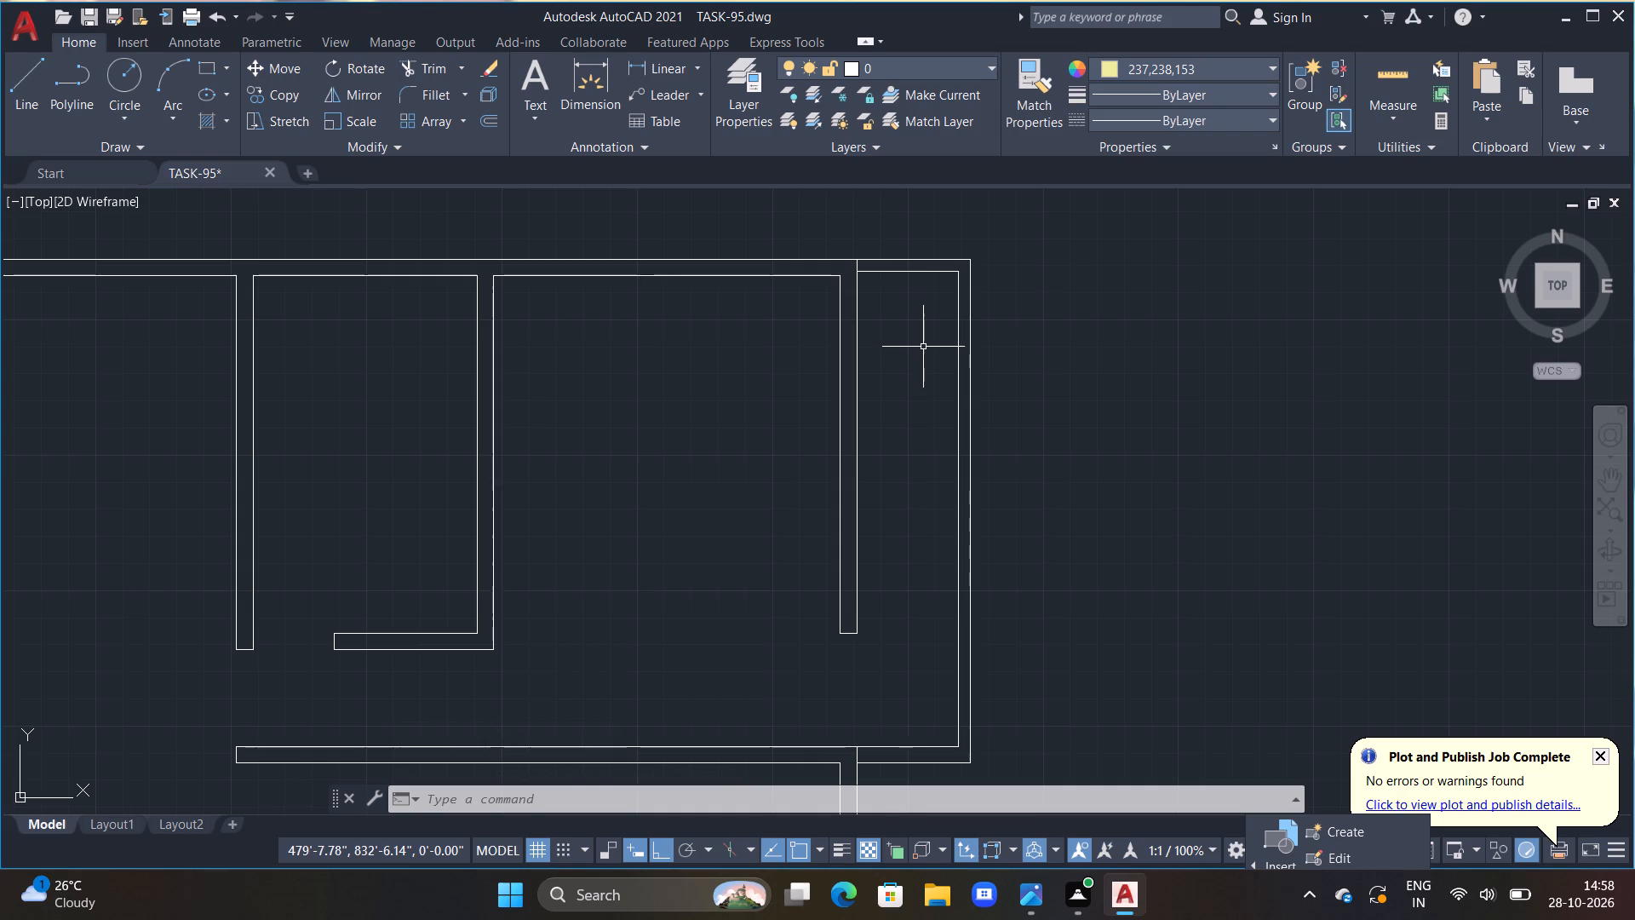
text(L)
key(space)
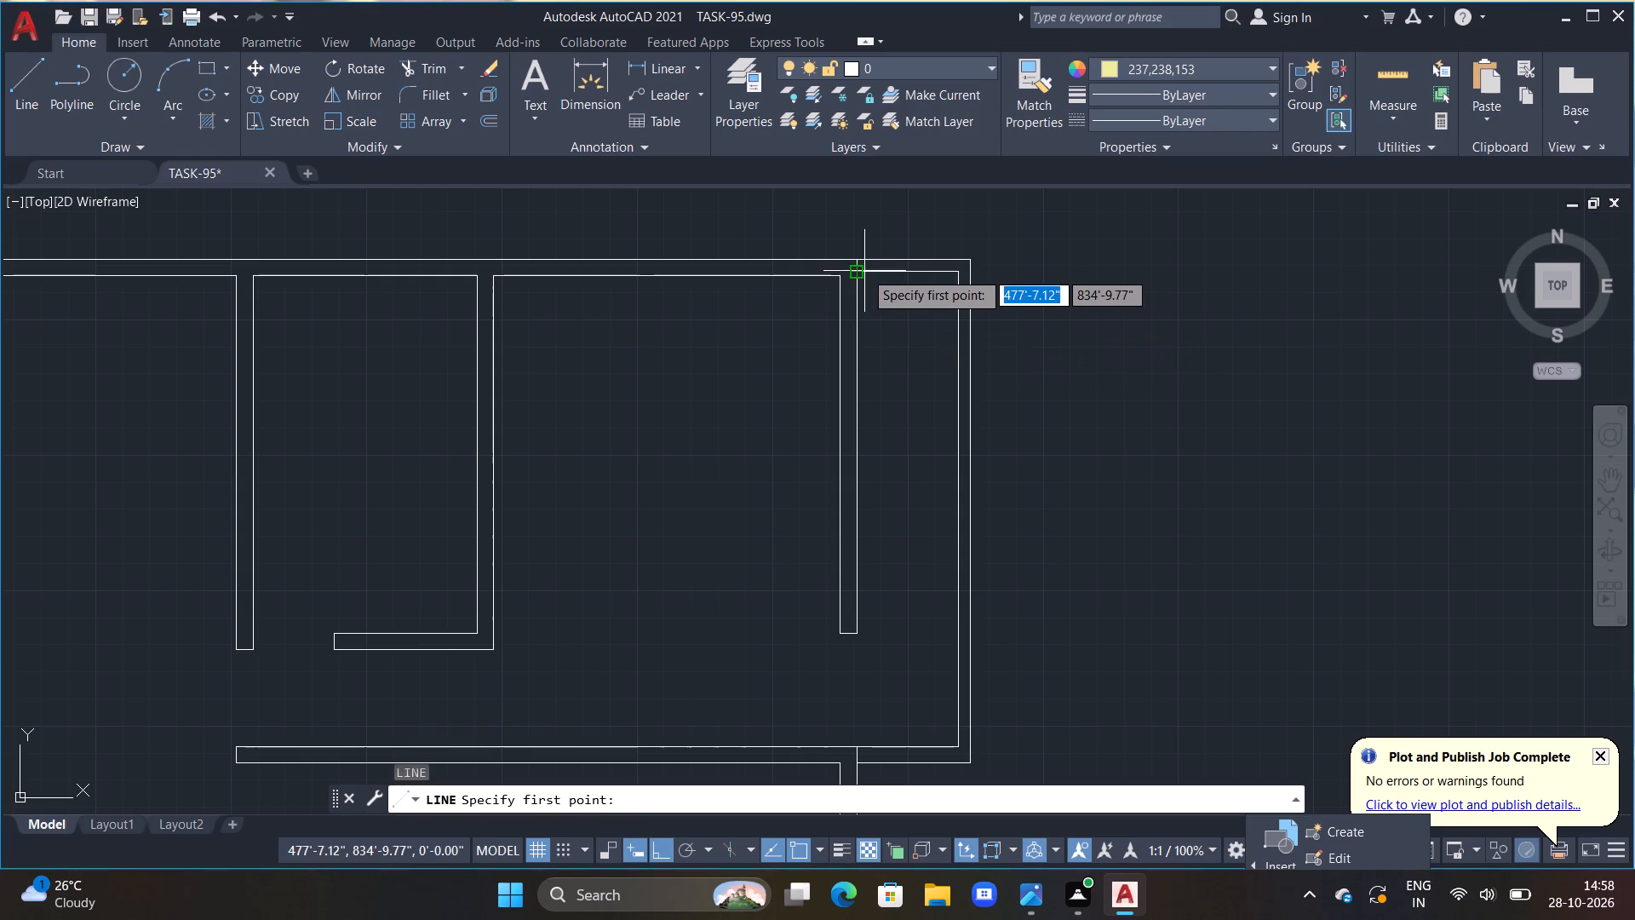
click(858, 273)
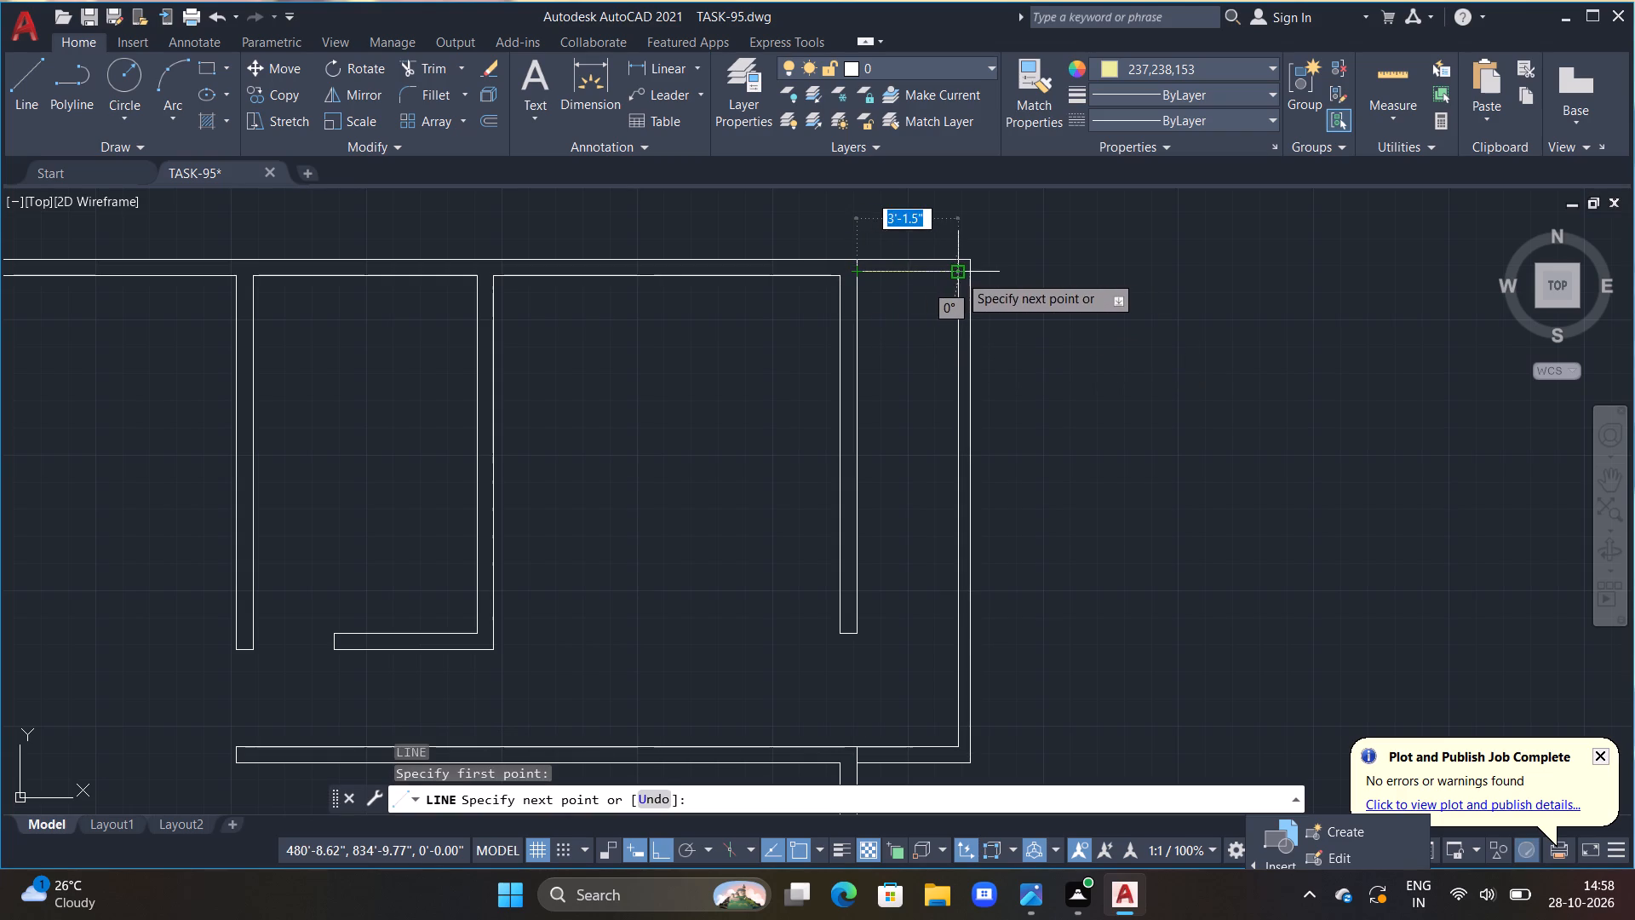
click(959, 273)
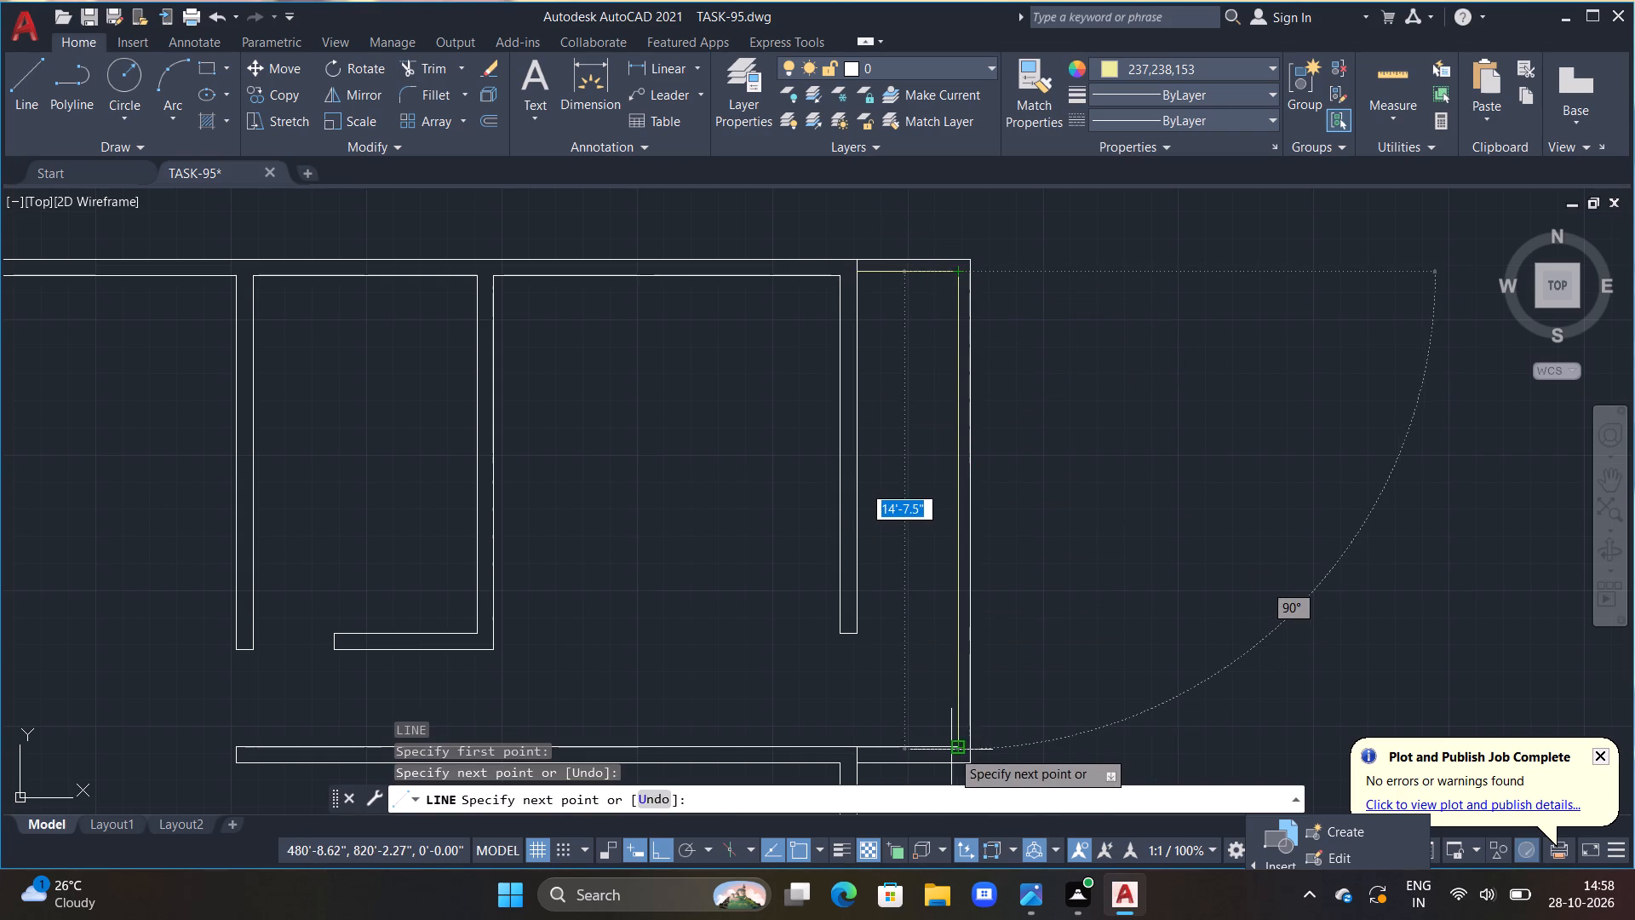
click(950, 750)
click(856, 749)
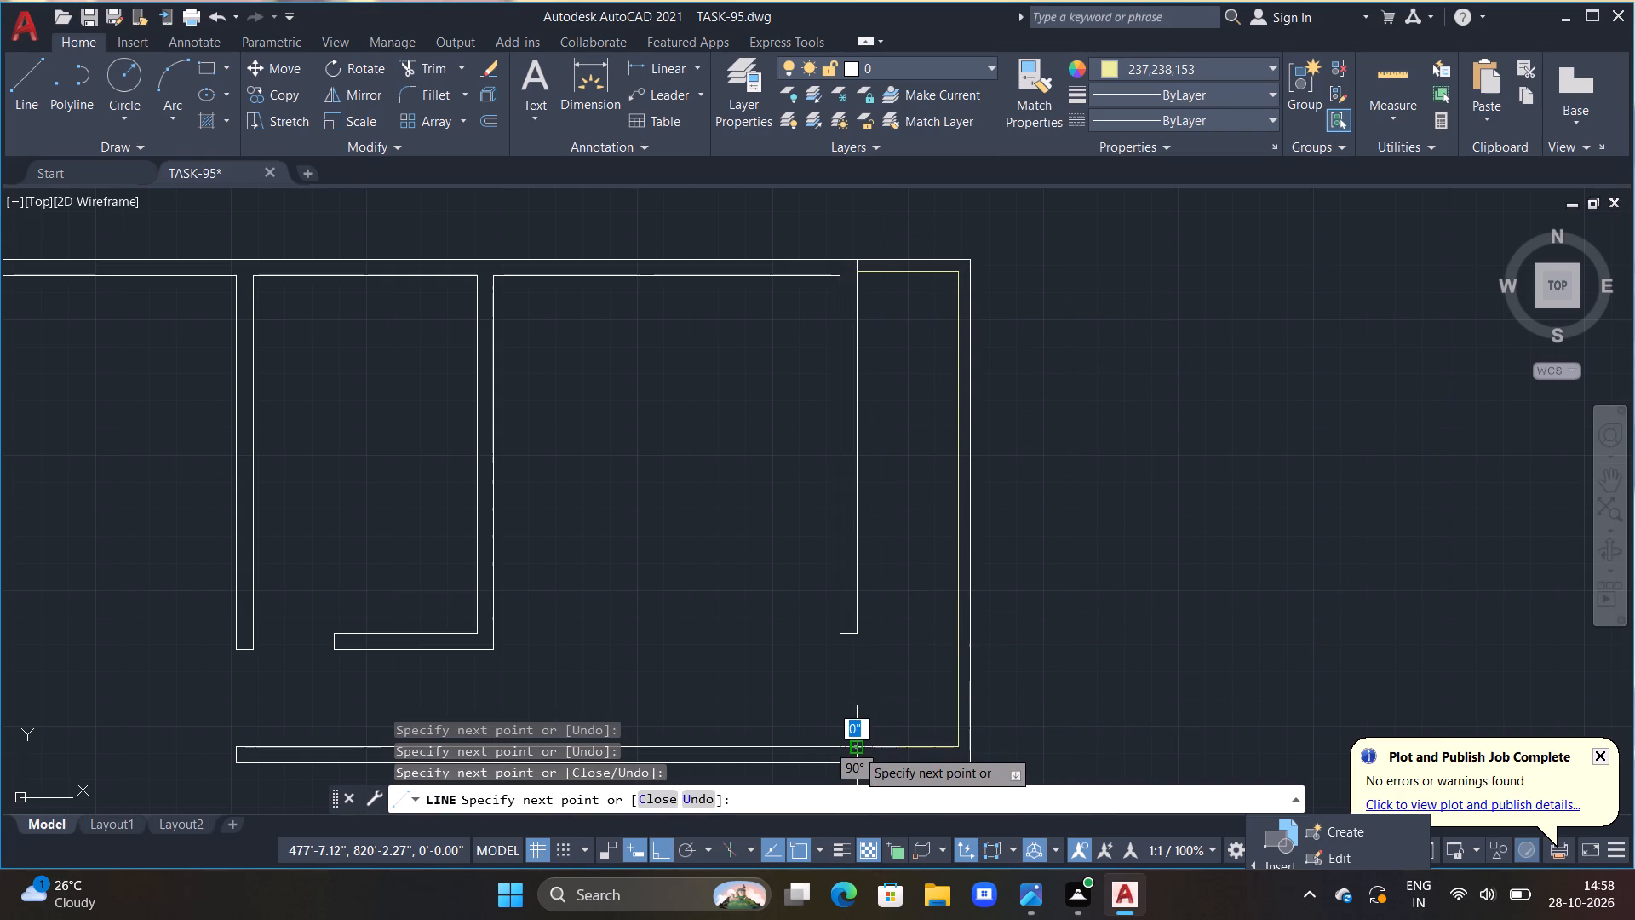
key(Escape)
Trace the outer face of the thin wall around the top right corner space, from the lower partition corner up and back to the upper partition.
middle_drag(892, 661, 887, 566)
text(L)
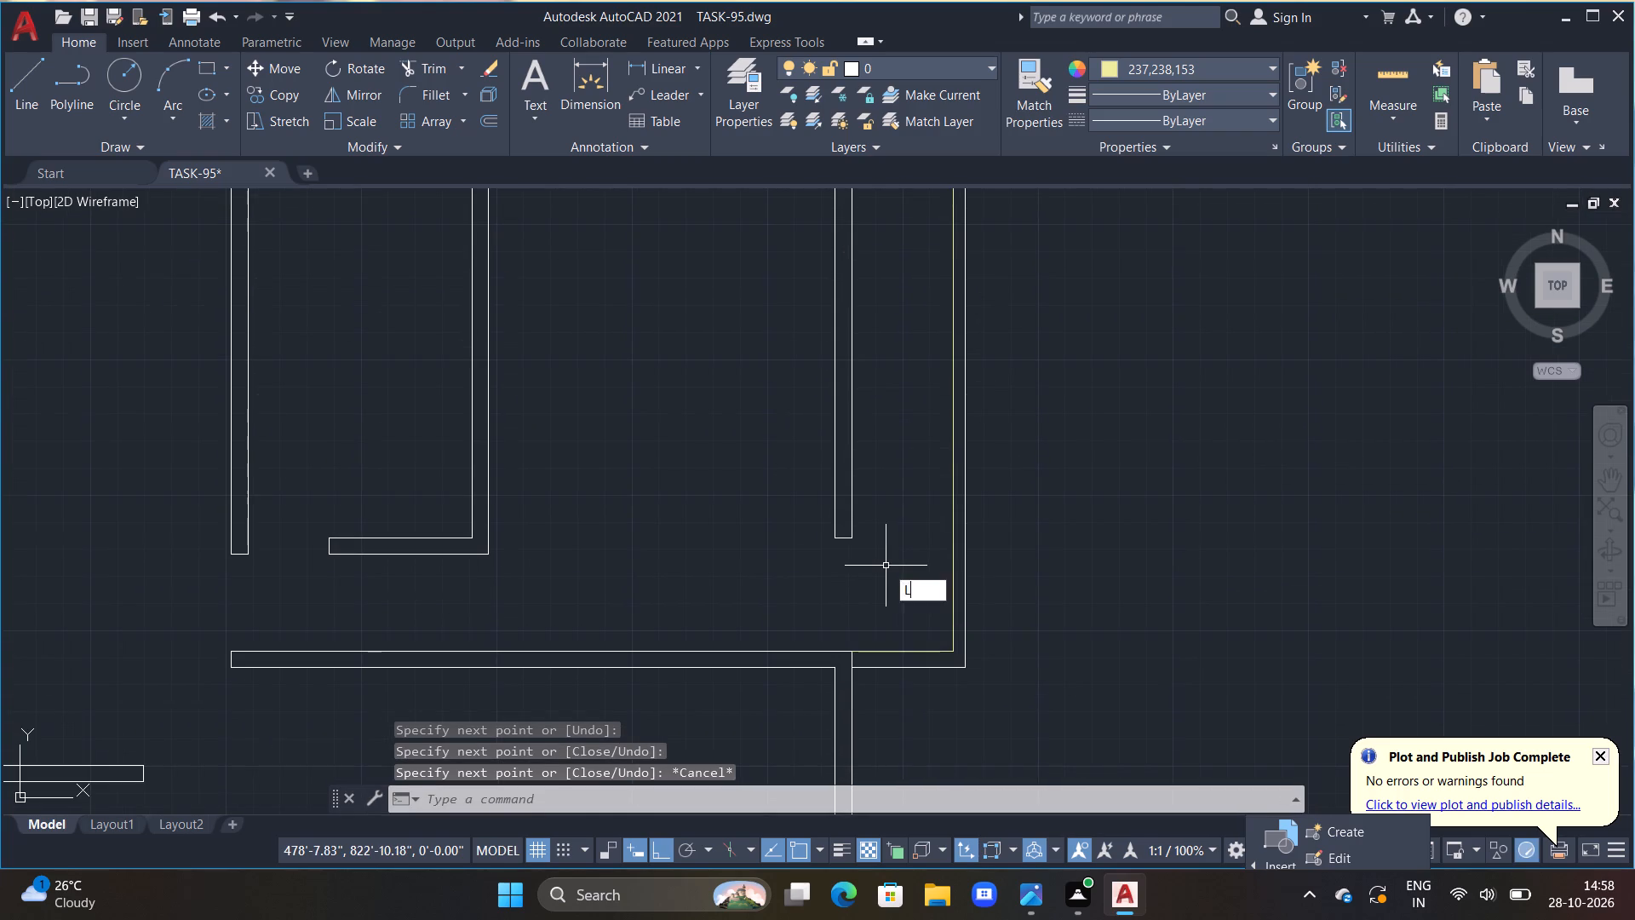
key(space)
click(854, 665)
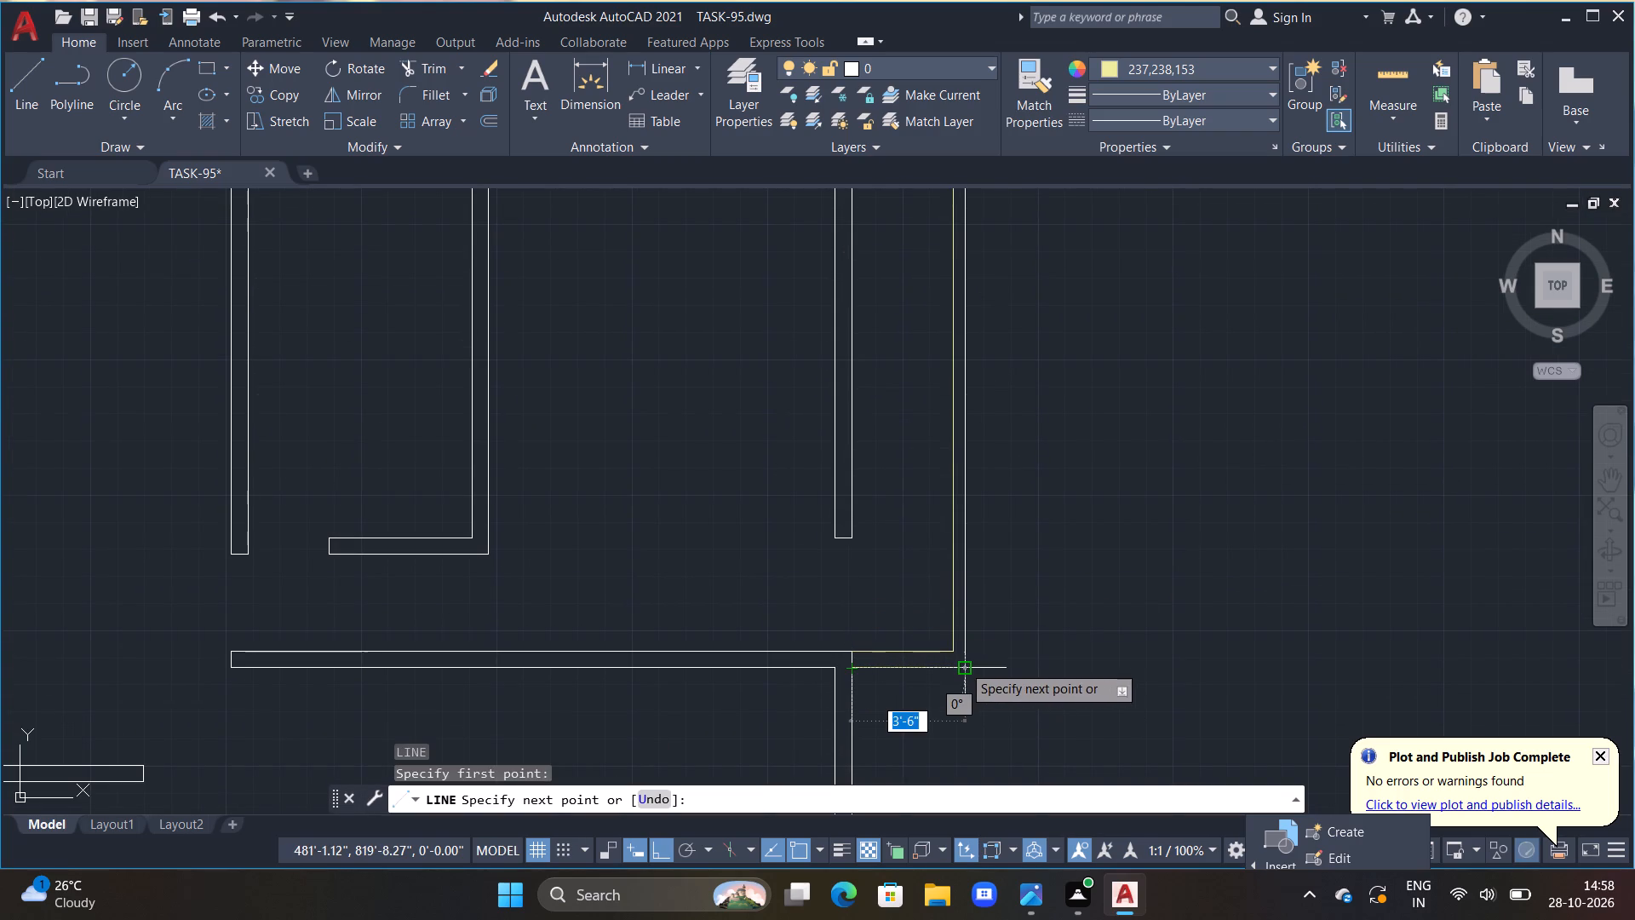
click(968, 665)
drag(968, 664, 970, 624)
middle_drag(995, 402, 1031, 618)
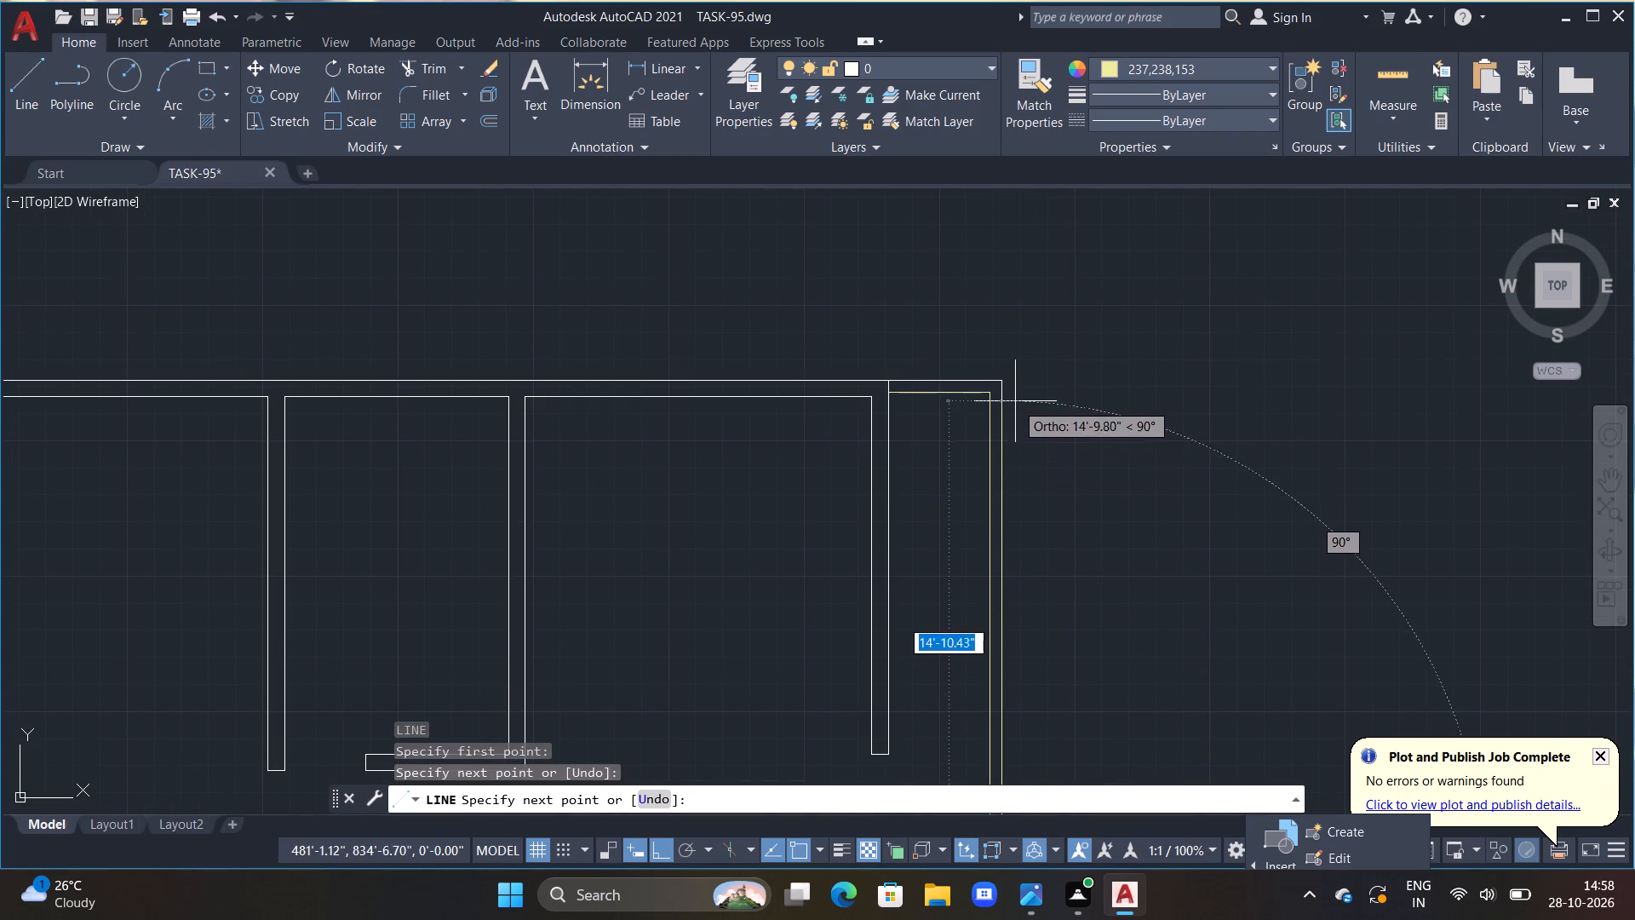
click(1000, 377)
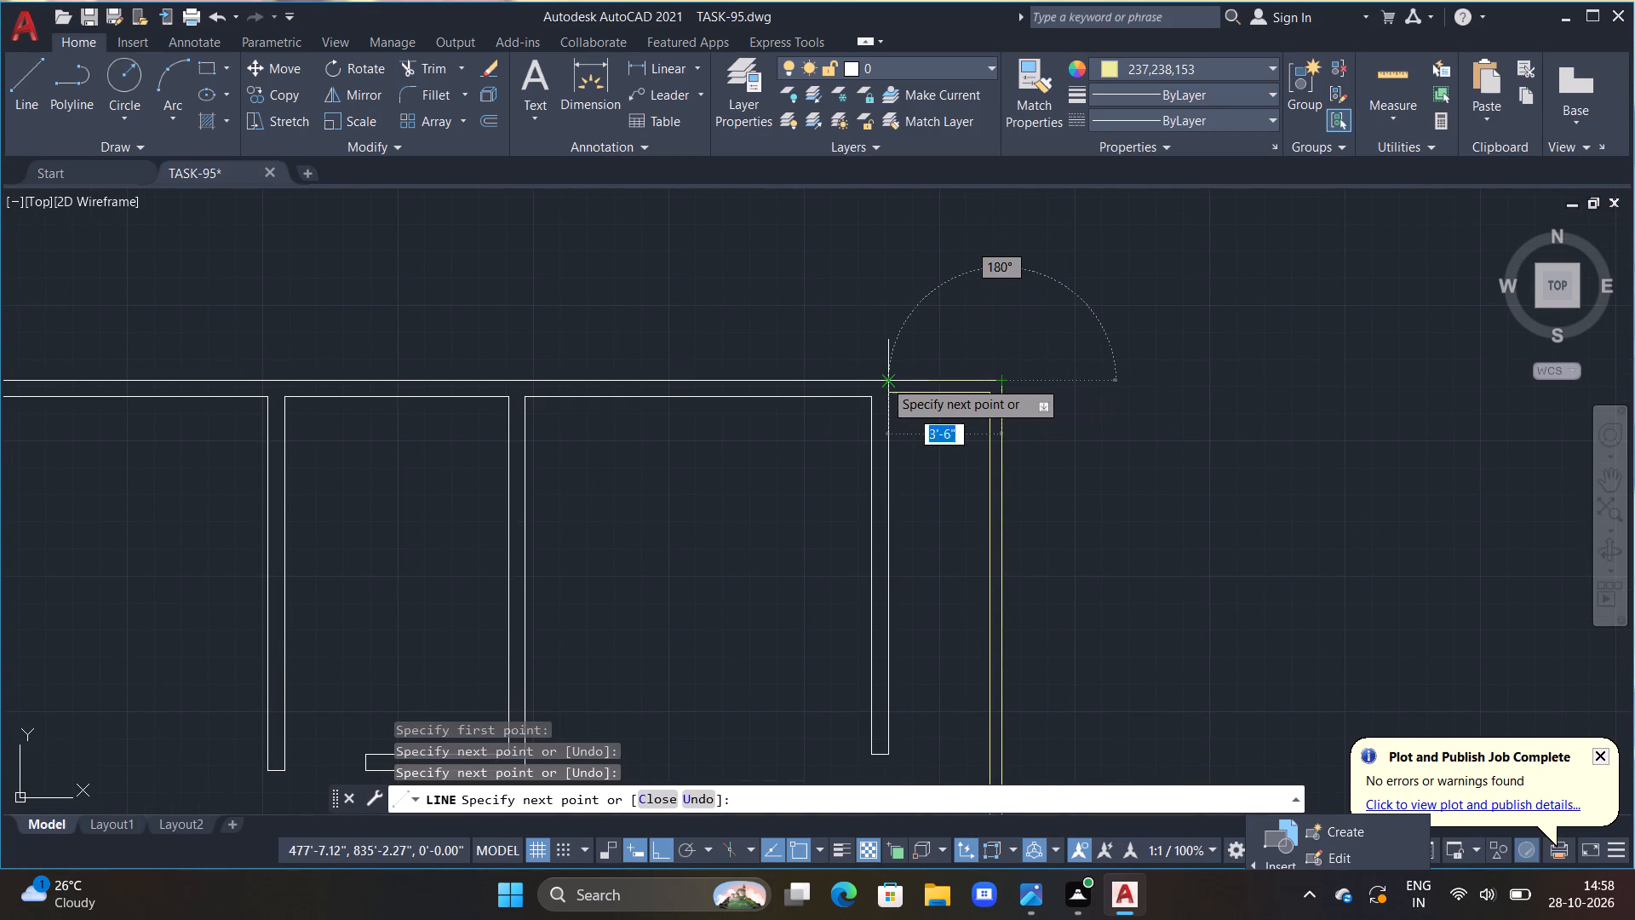
click(881, 380)
key(Escape)
Trace the inner face of the thin wall around the plan's bottom right corner space with lines across, down and back to the partition.
scroll(924, 444, down, 1)
scroll(926, 538, down, 1)
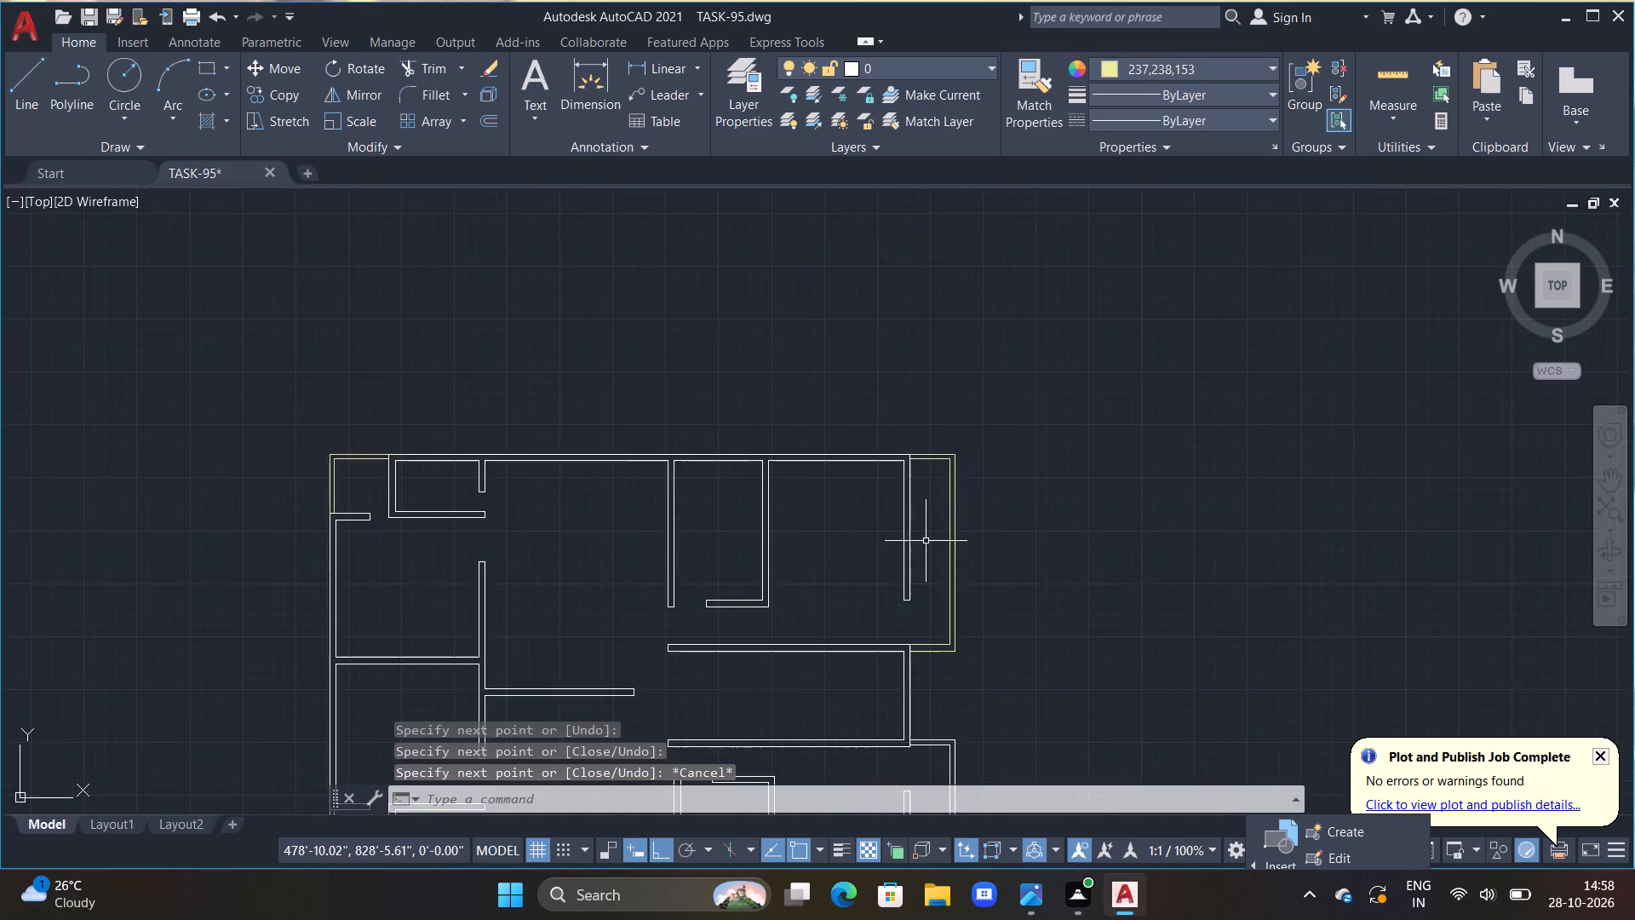
scroll(926, 542, down, 1)
middle_drag(917, 604, 866, 401)
scroll(878, 489, up, 3)
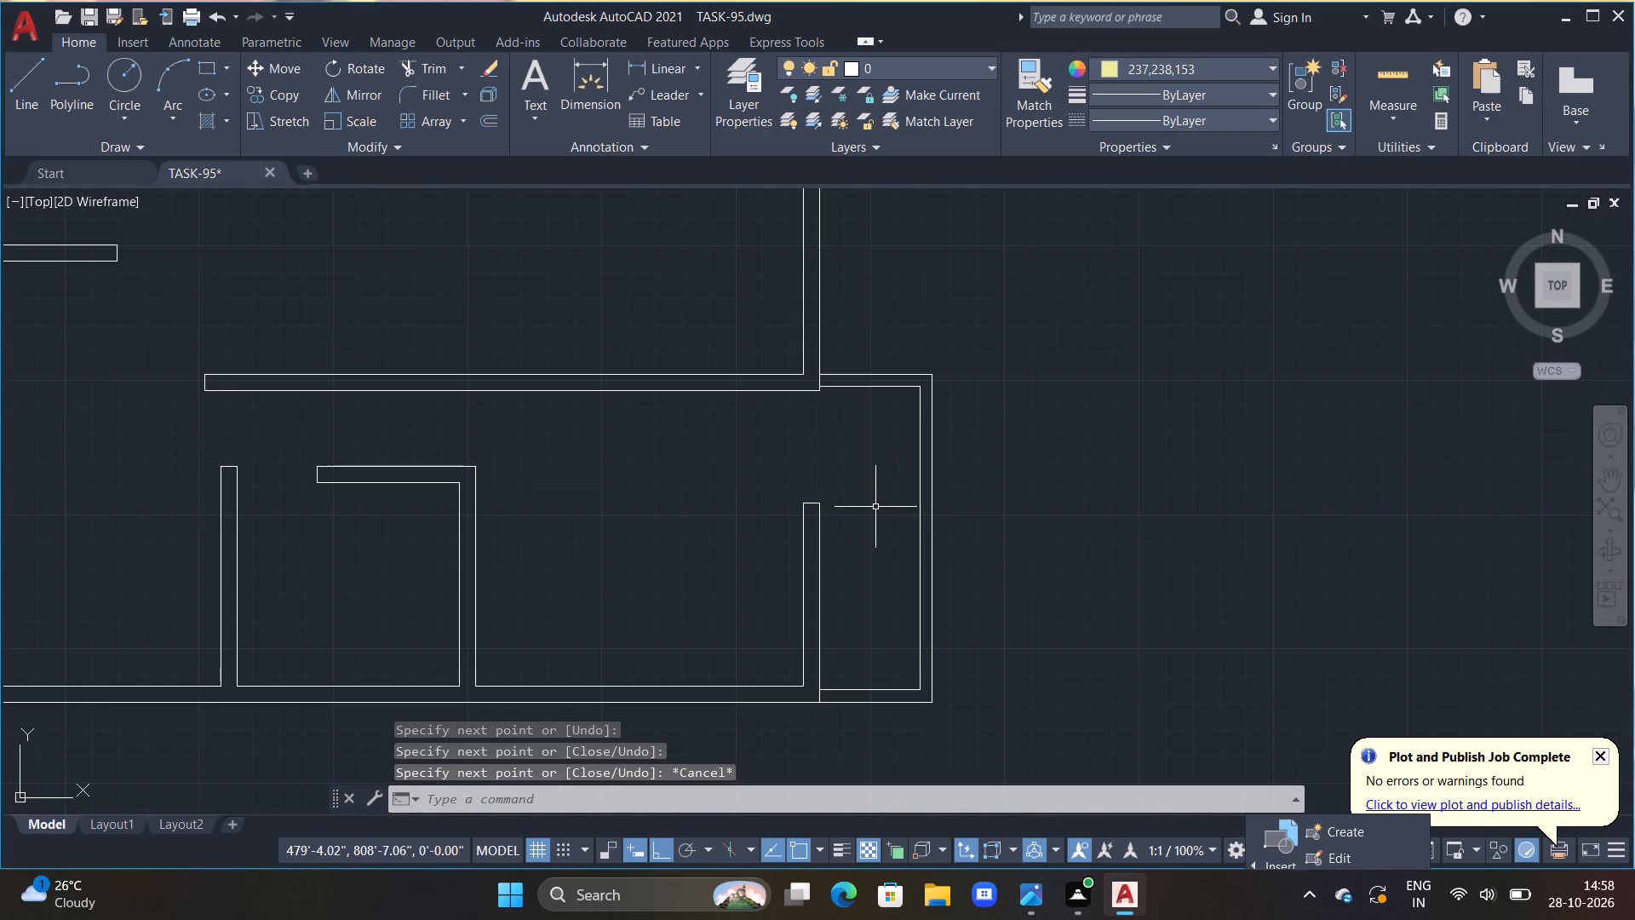
text(L)
key(space)
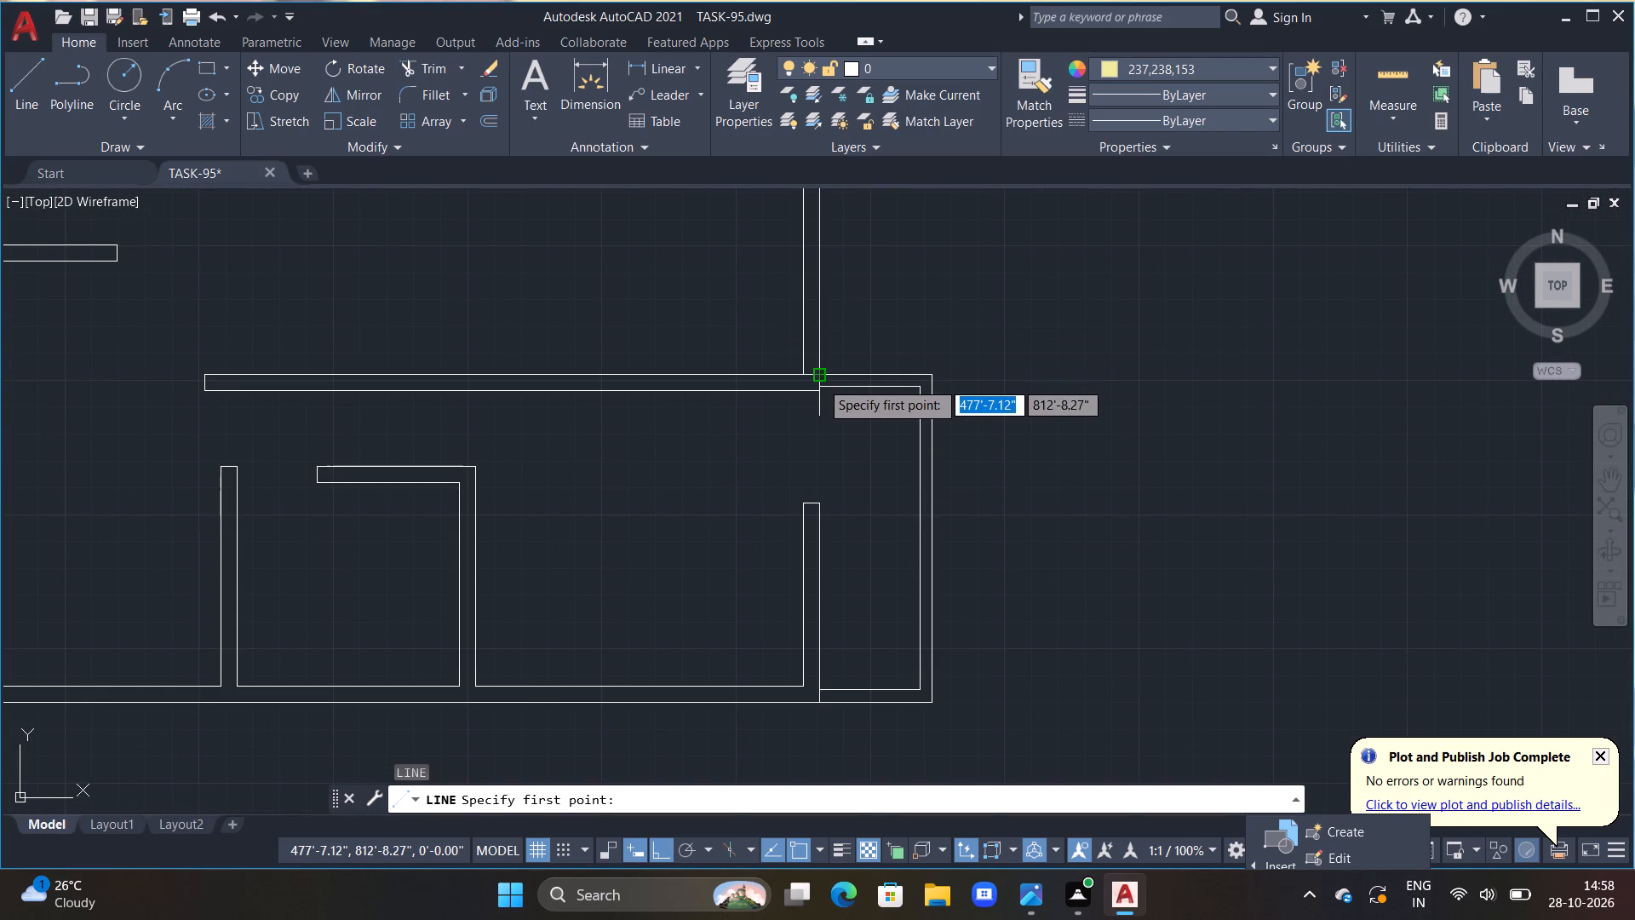
scroll(818, 382, up, 4)
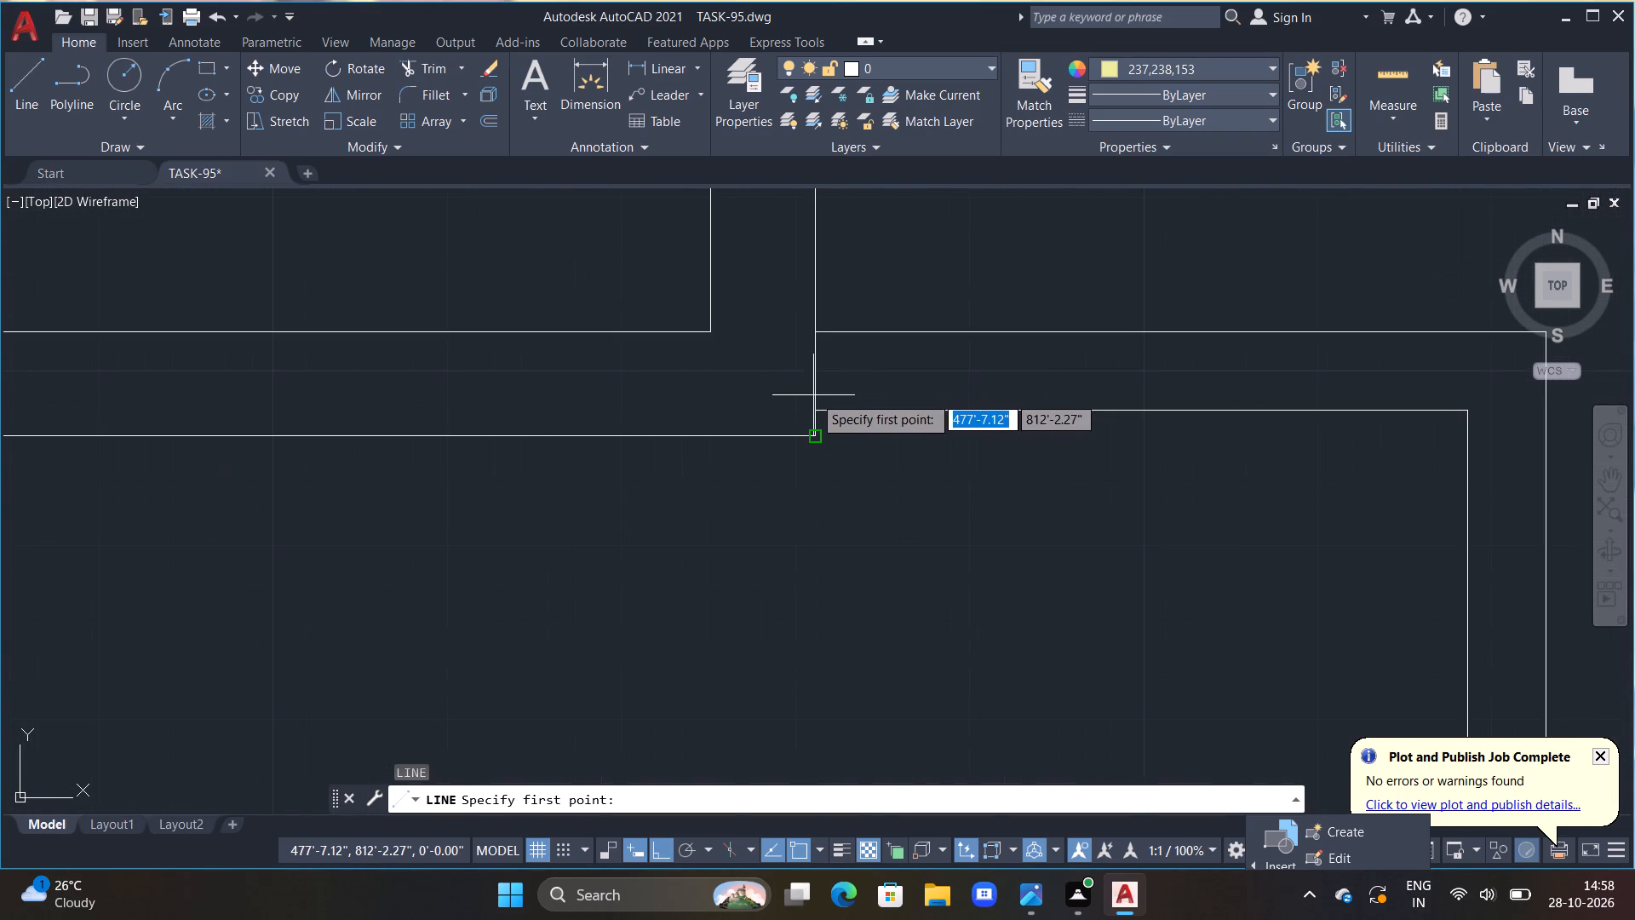
click(820, 405)
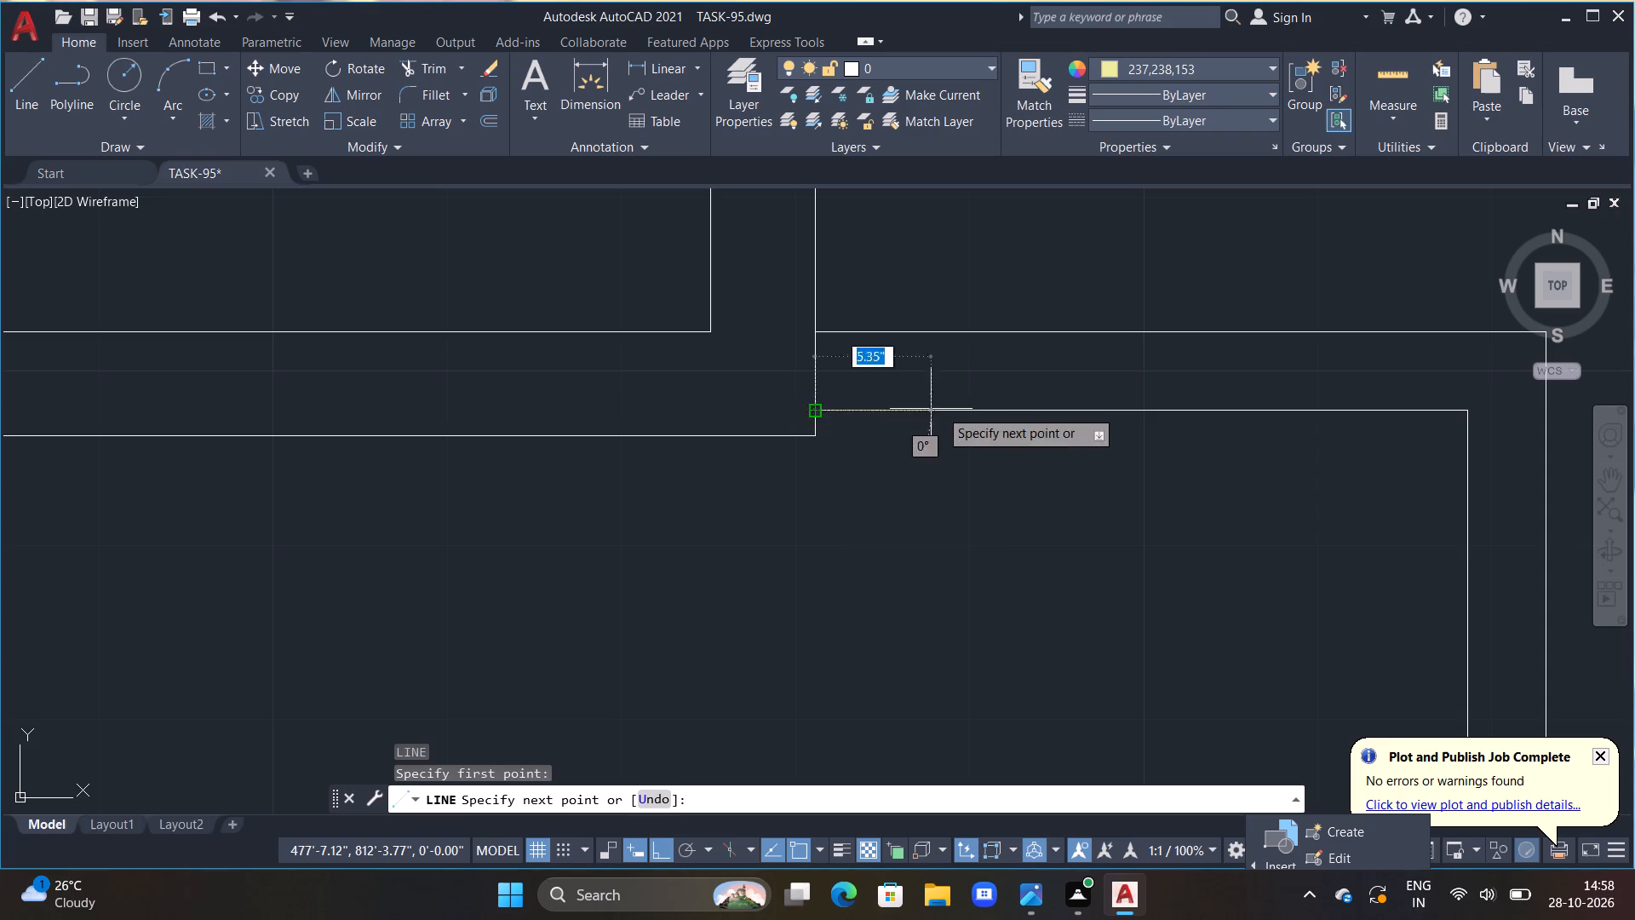
middle_drag(1259, 400, 1000, 394)
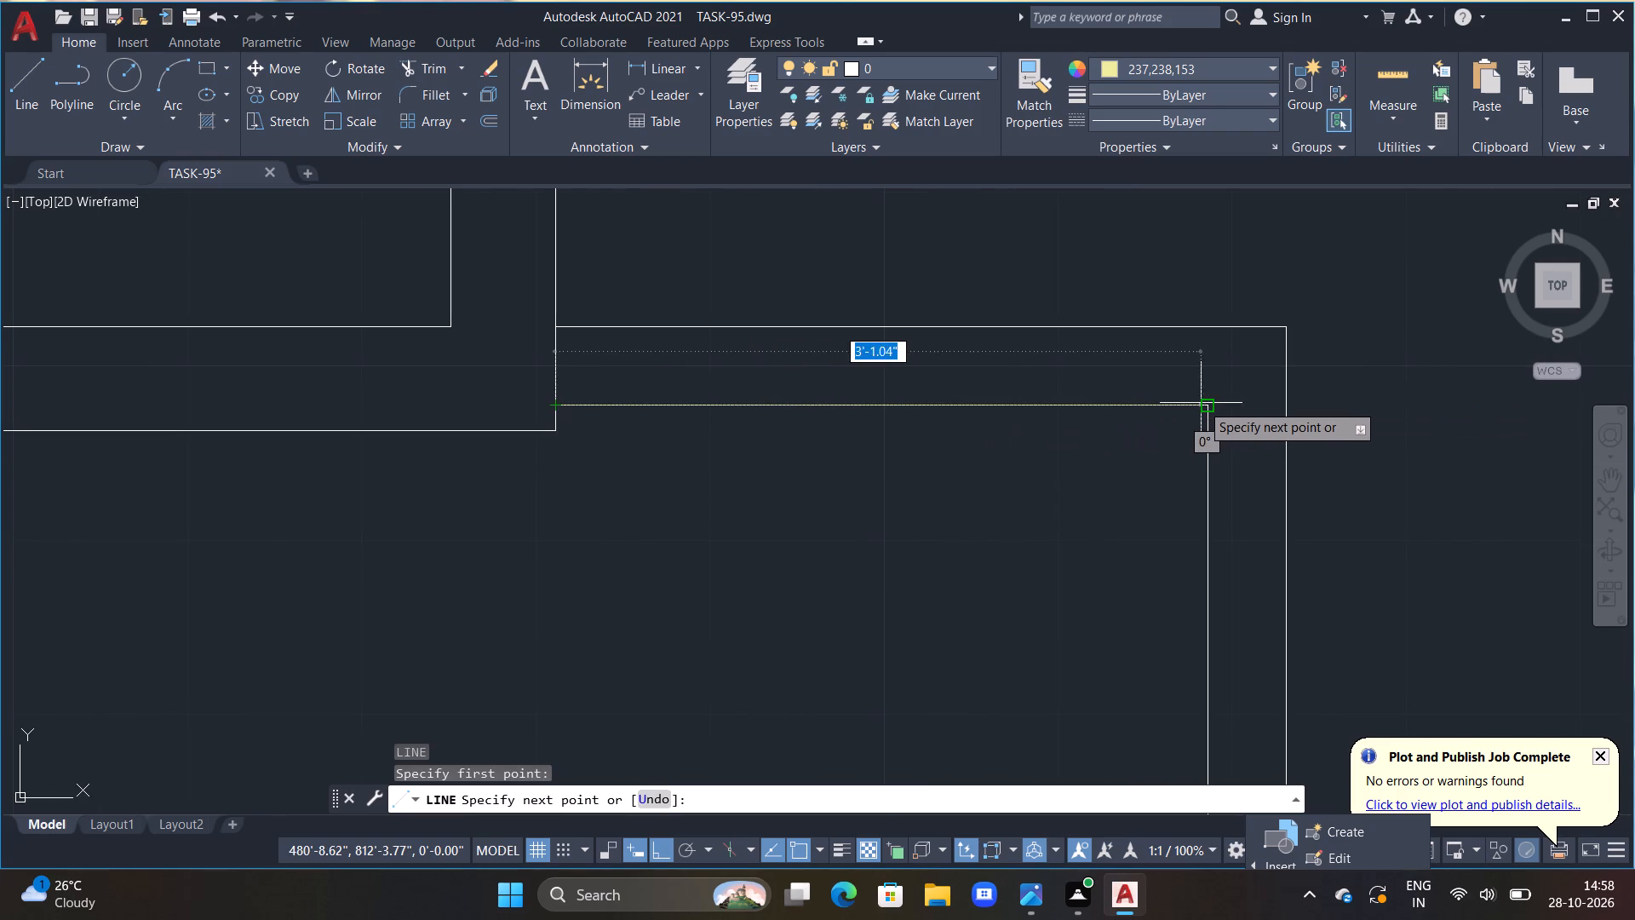
double_click(1206, 403)
scroll(1206, 409, down, 5)
middle_drag(1195, 529, 1087, 356)
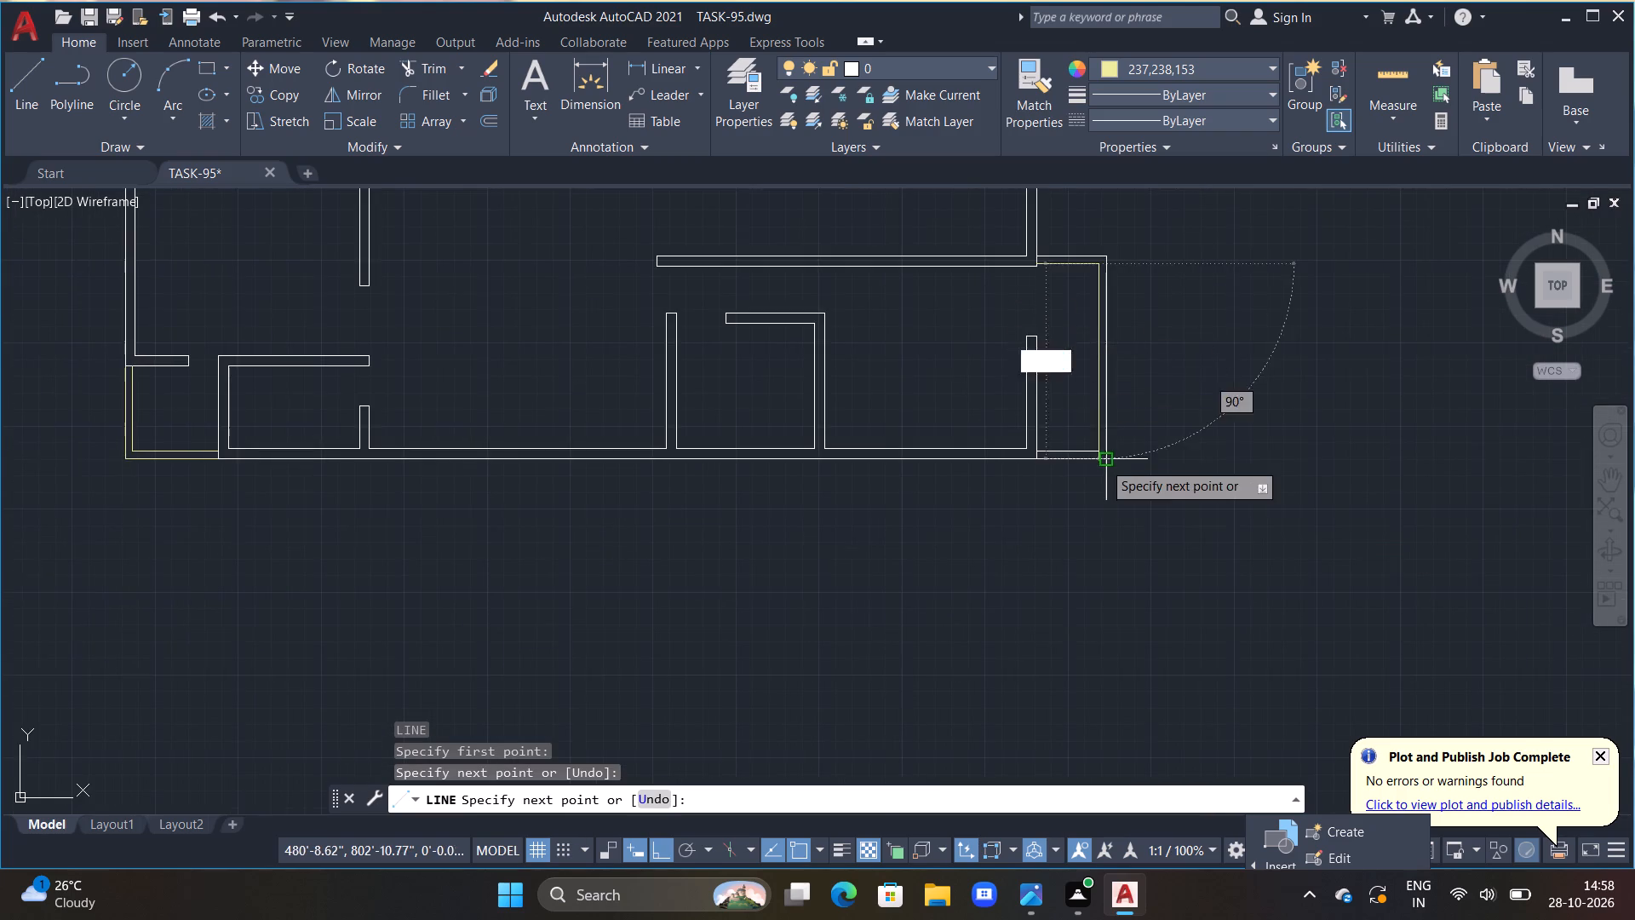
scroll(1104, 464, up, 5)
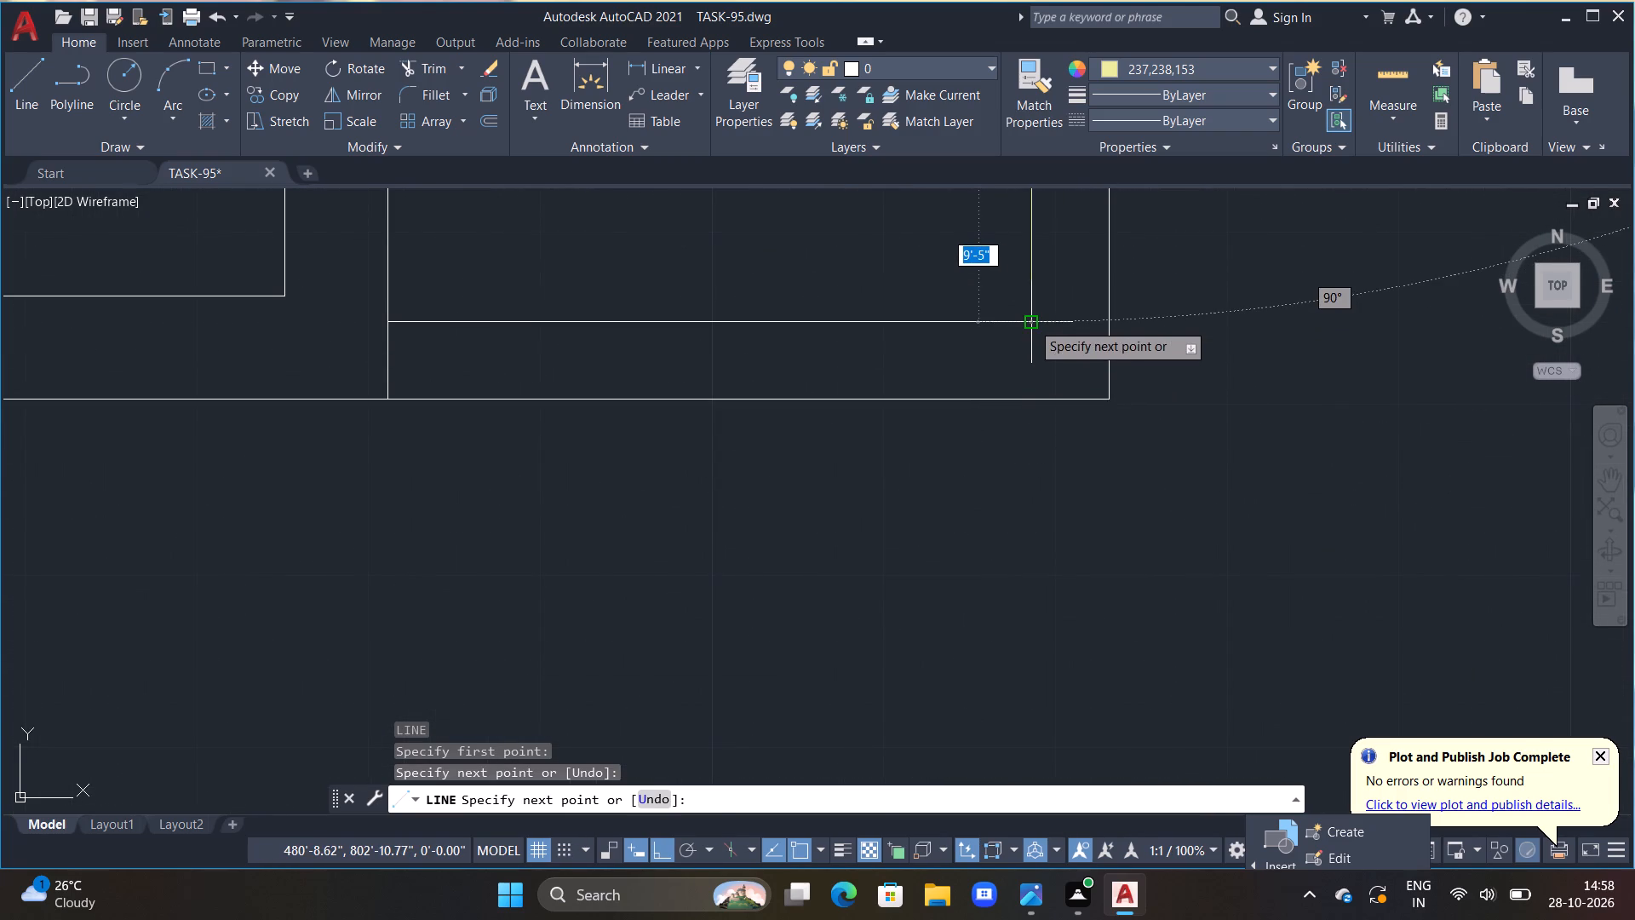
double_click(1031, 321)
middle_drag(657, 361, 790, 384)
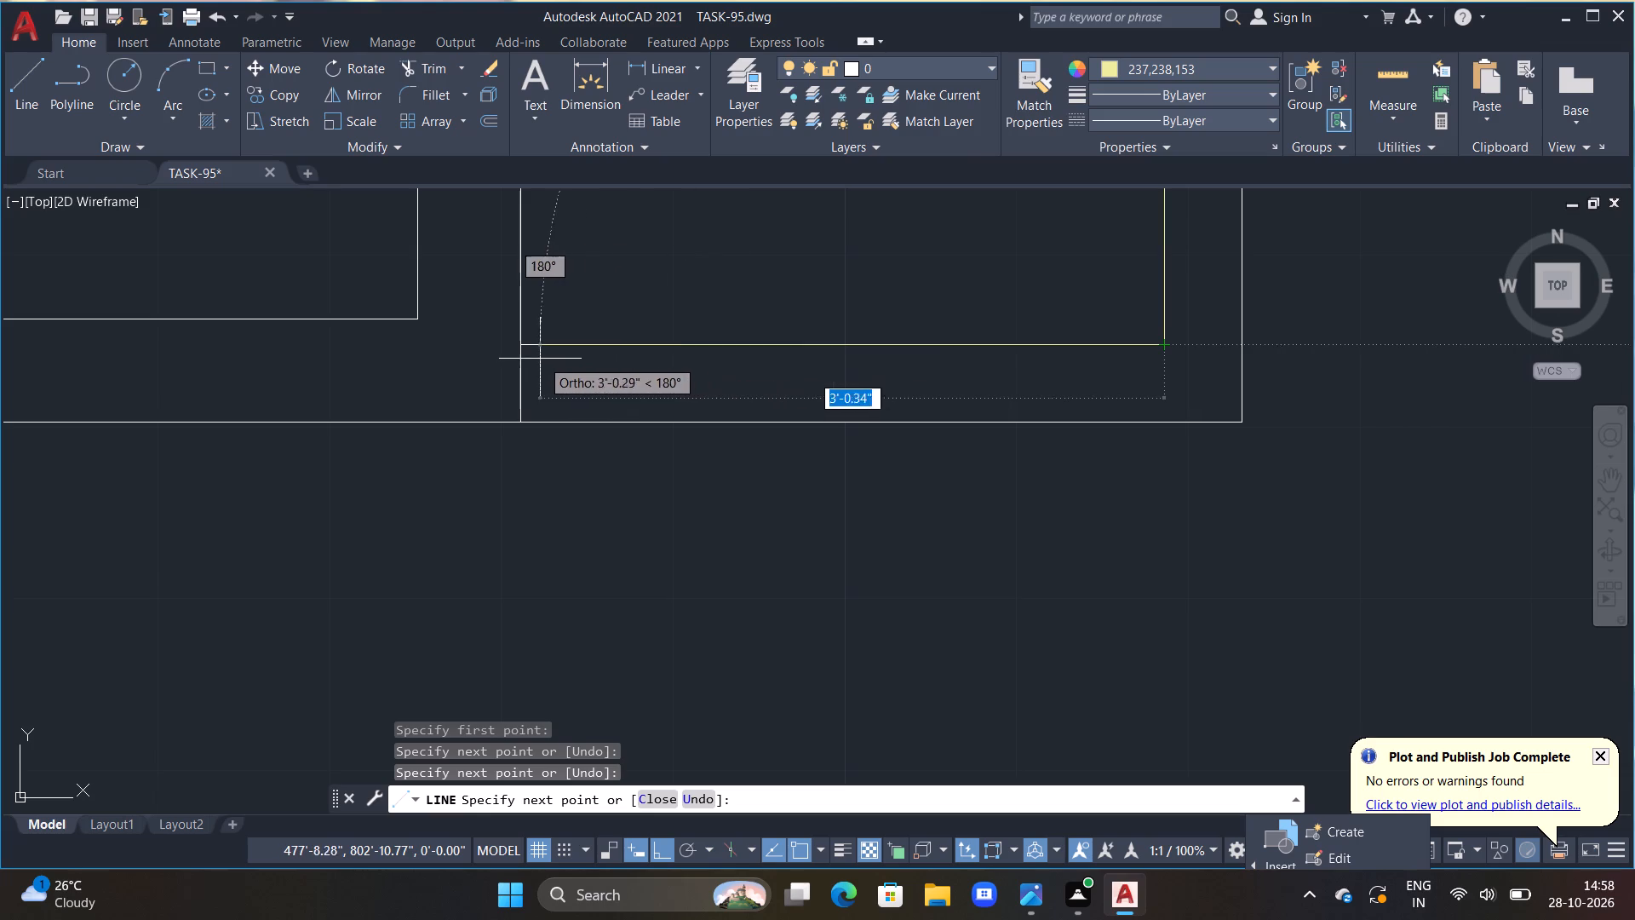
double_click(522, 354)
key(Escape)
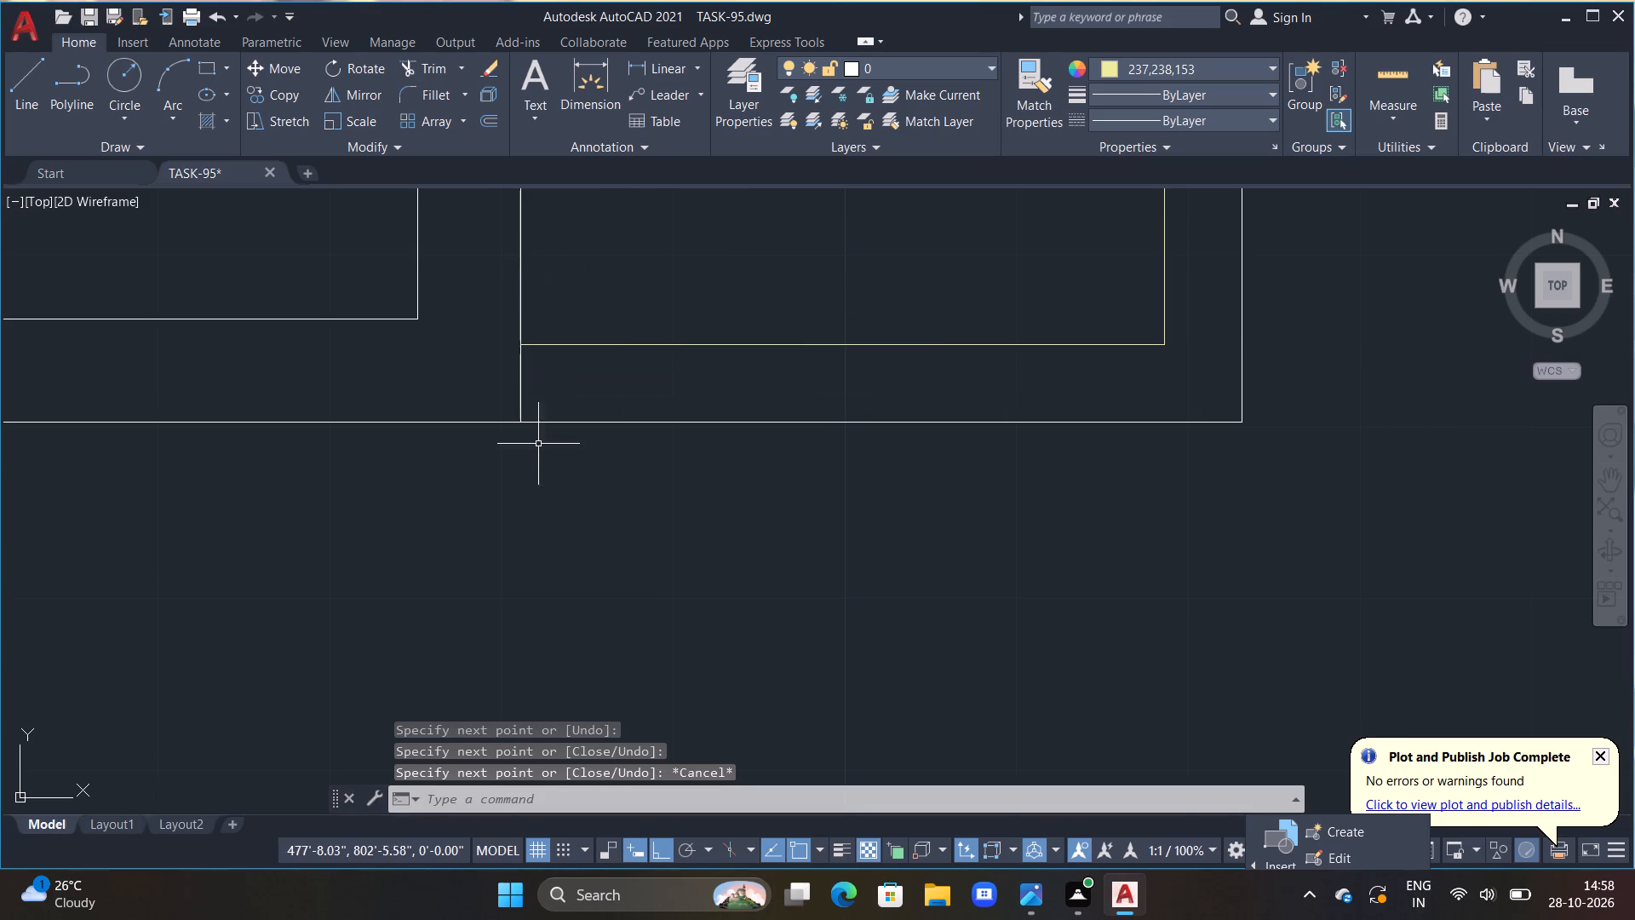
Trace the outer face of the thin wall around the bottom right corner space, from the bottom partition end up and back to the upper junction.
text(L)
key(space)
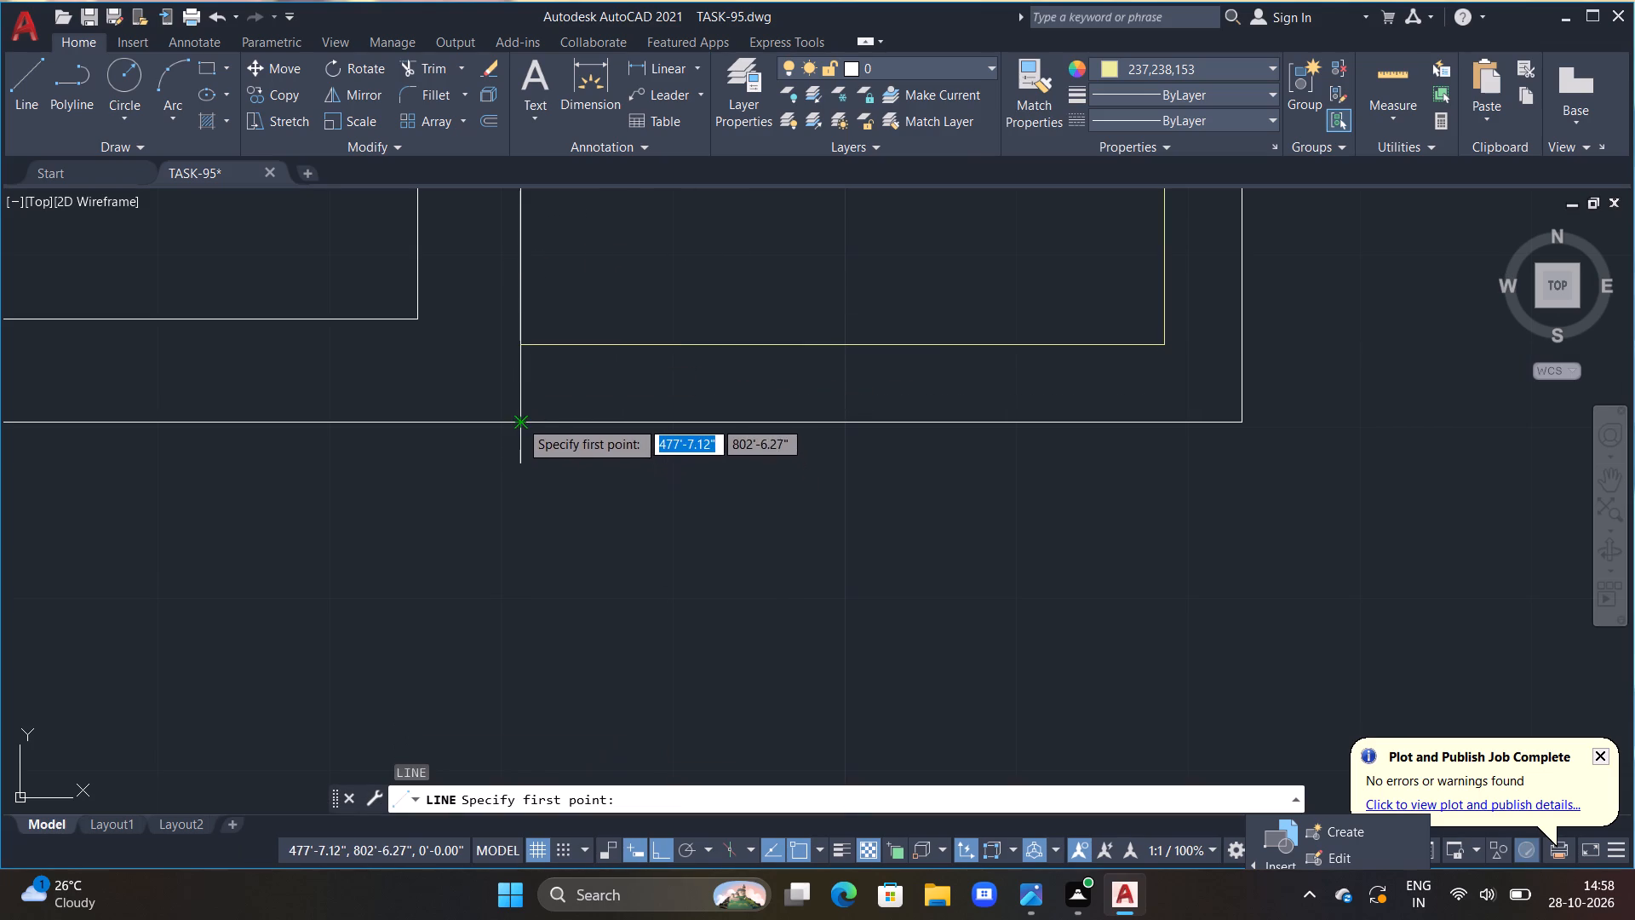
double_click(519, 420)
drag(1243, 419, 1243, 394)
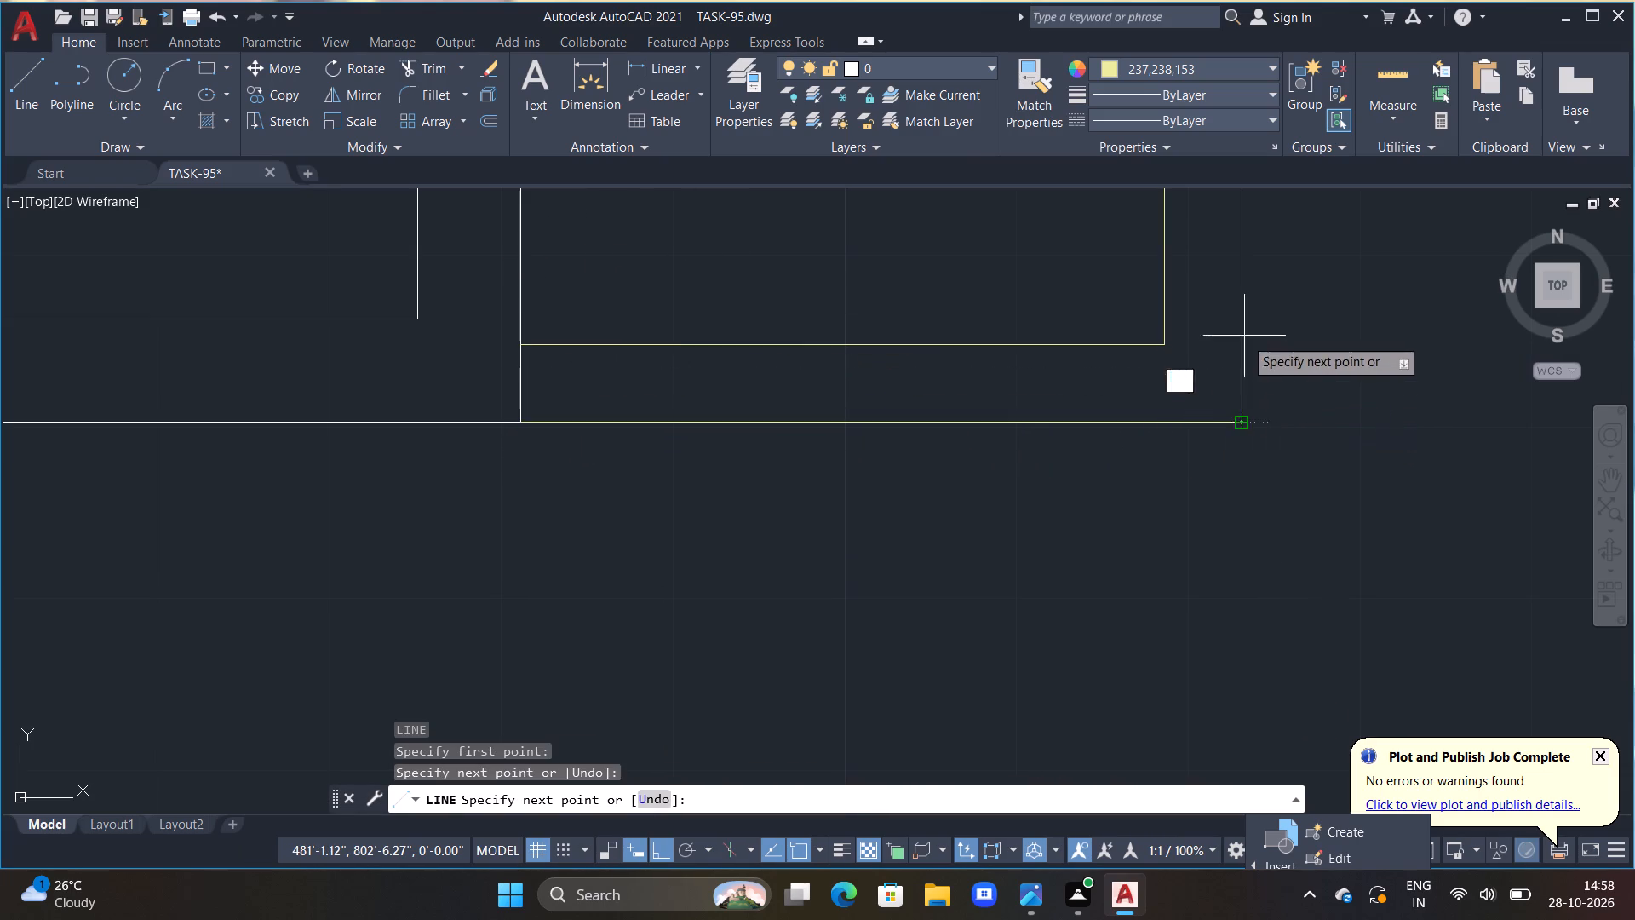
scroll(1247, 336, down, 1)
middle_drag(1248, 344, 1304, 699)
scroll(1296, 538, down, 2)
middle_drag(1279, 400, 1196, 676)
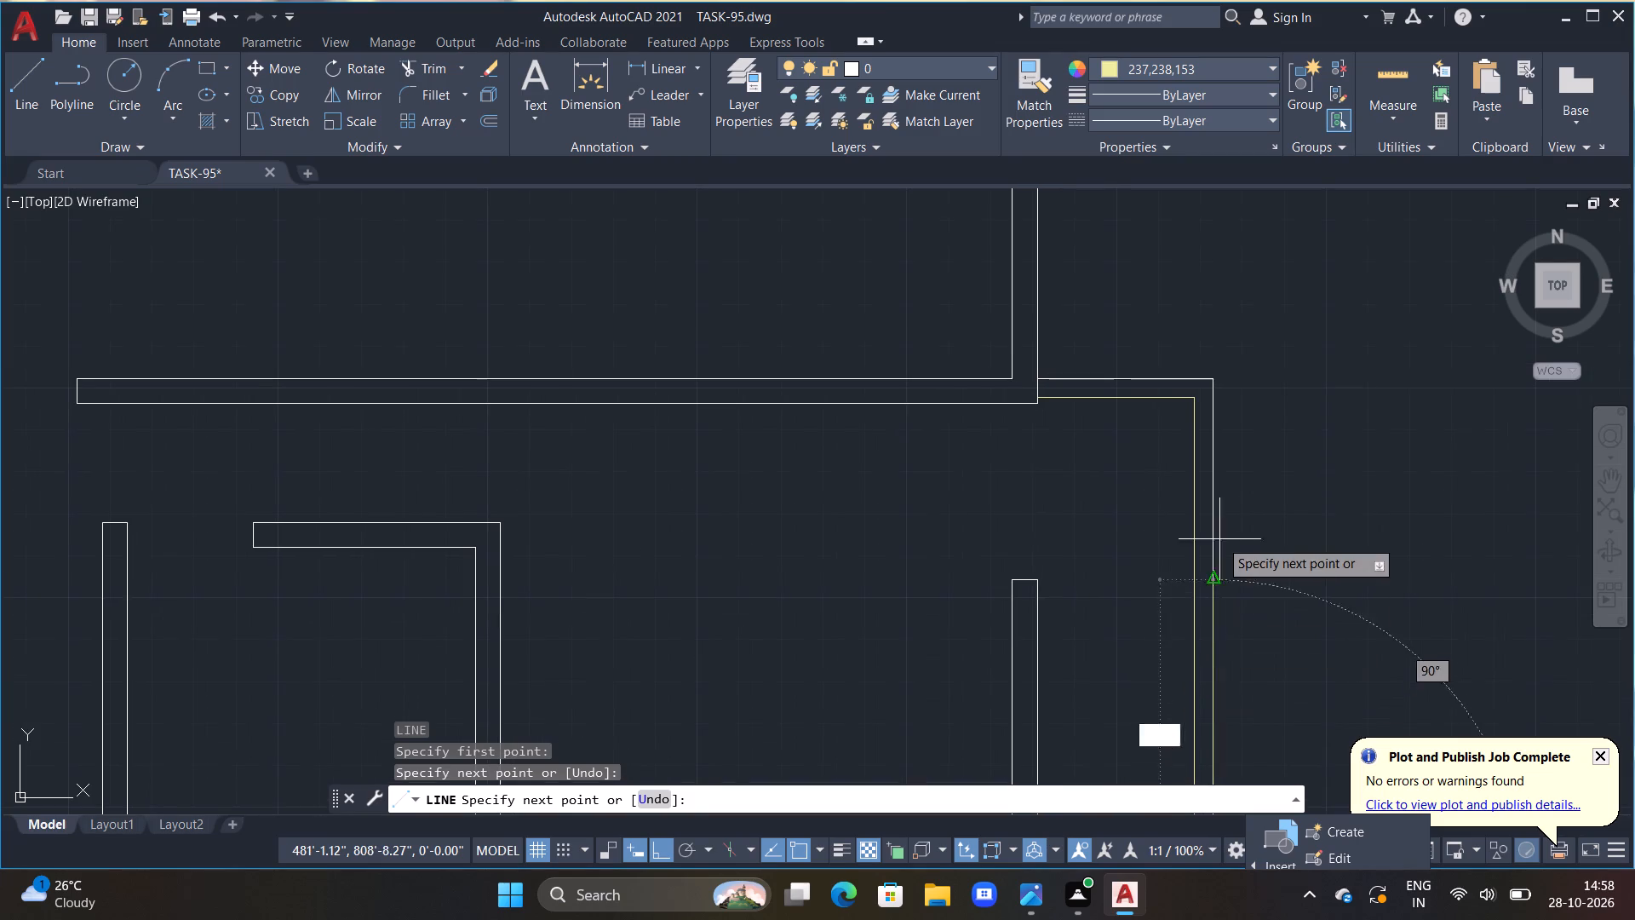
click(1209, 375)
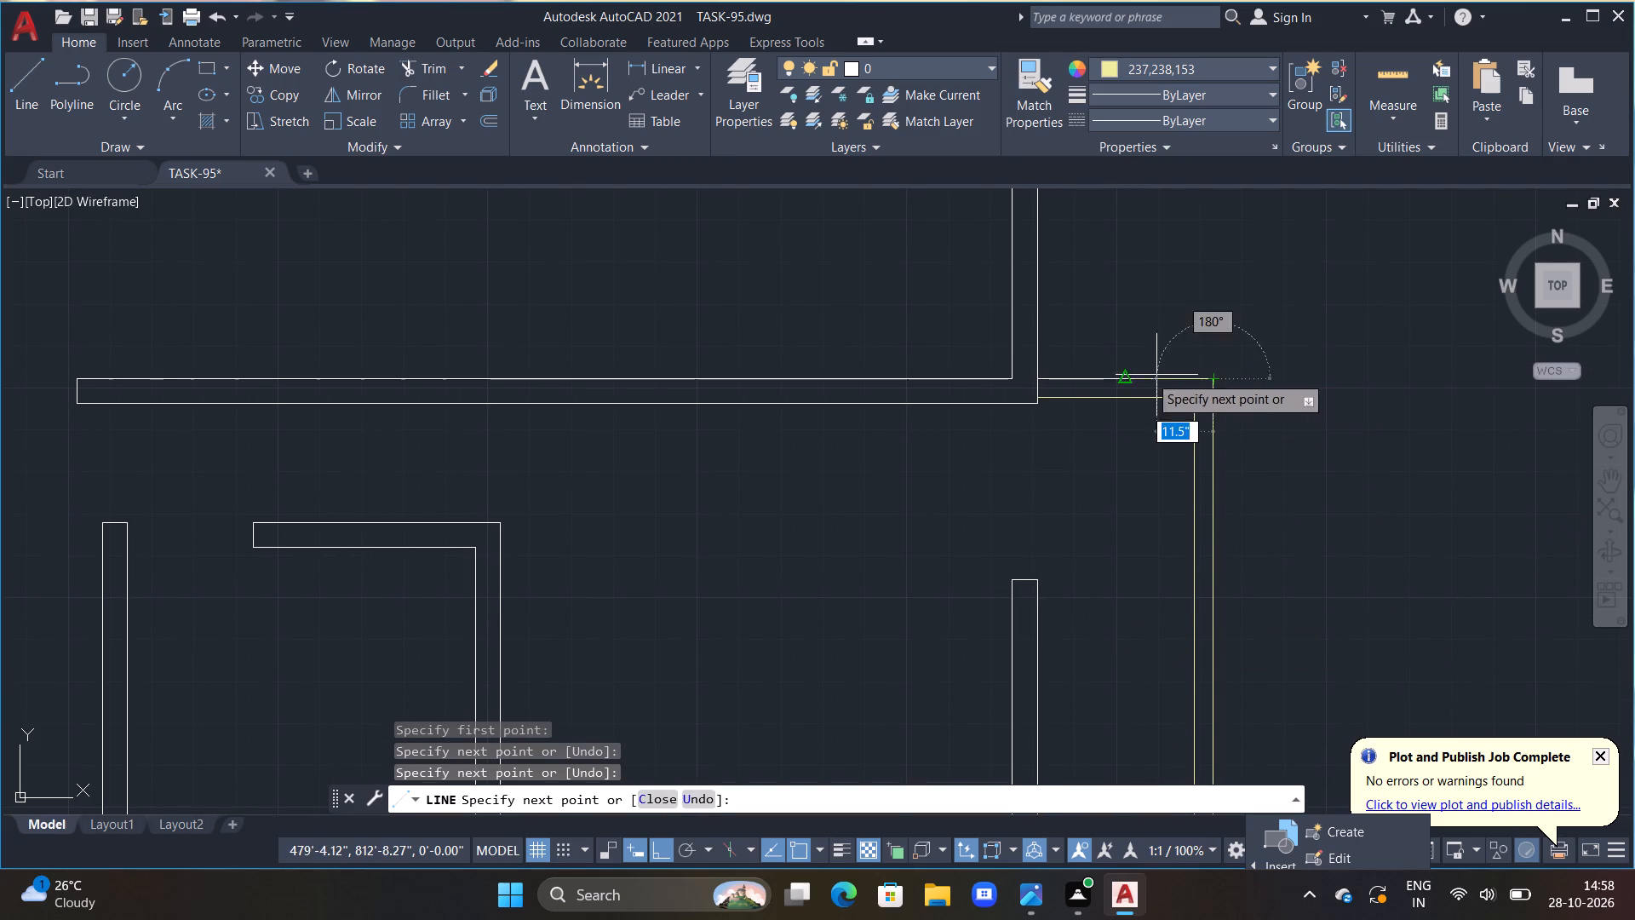
double_click(1031, 374)
key(Escape)
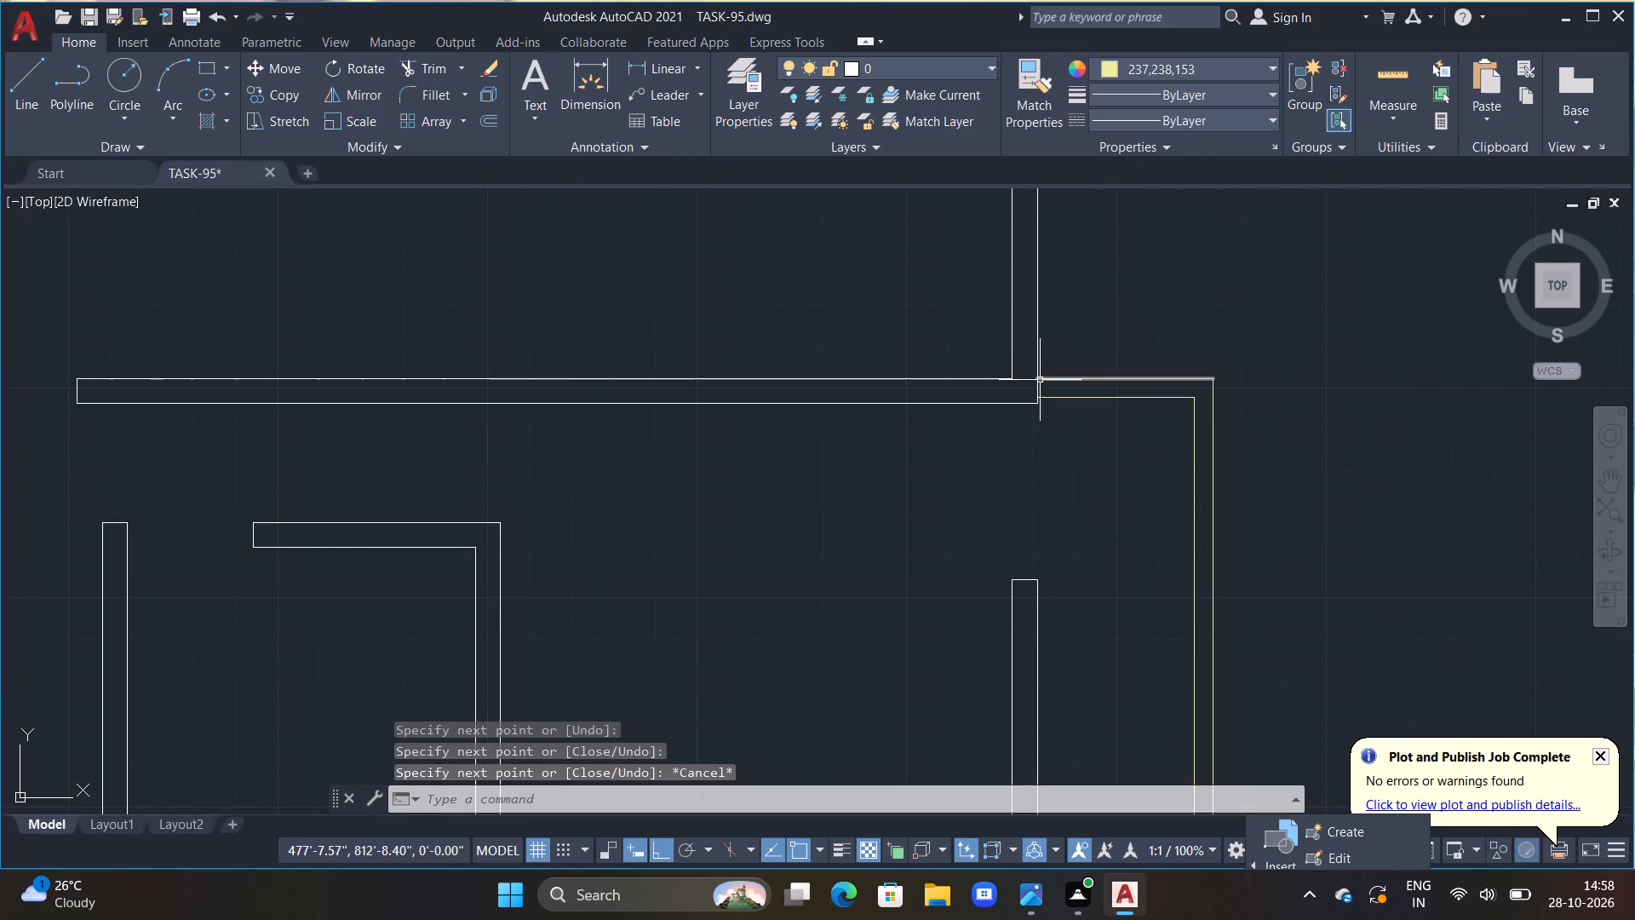
Set the current object colour to the recent light blue, colour 140.
scroll(1043, 388, down, 4)
middle_drag(805, 361, 1025, 532)
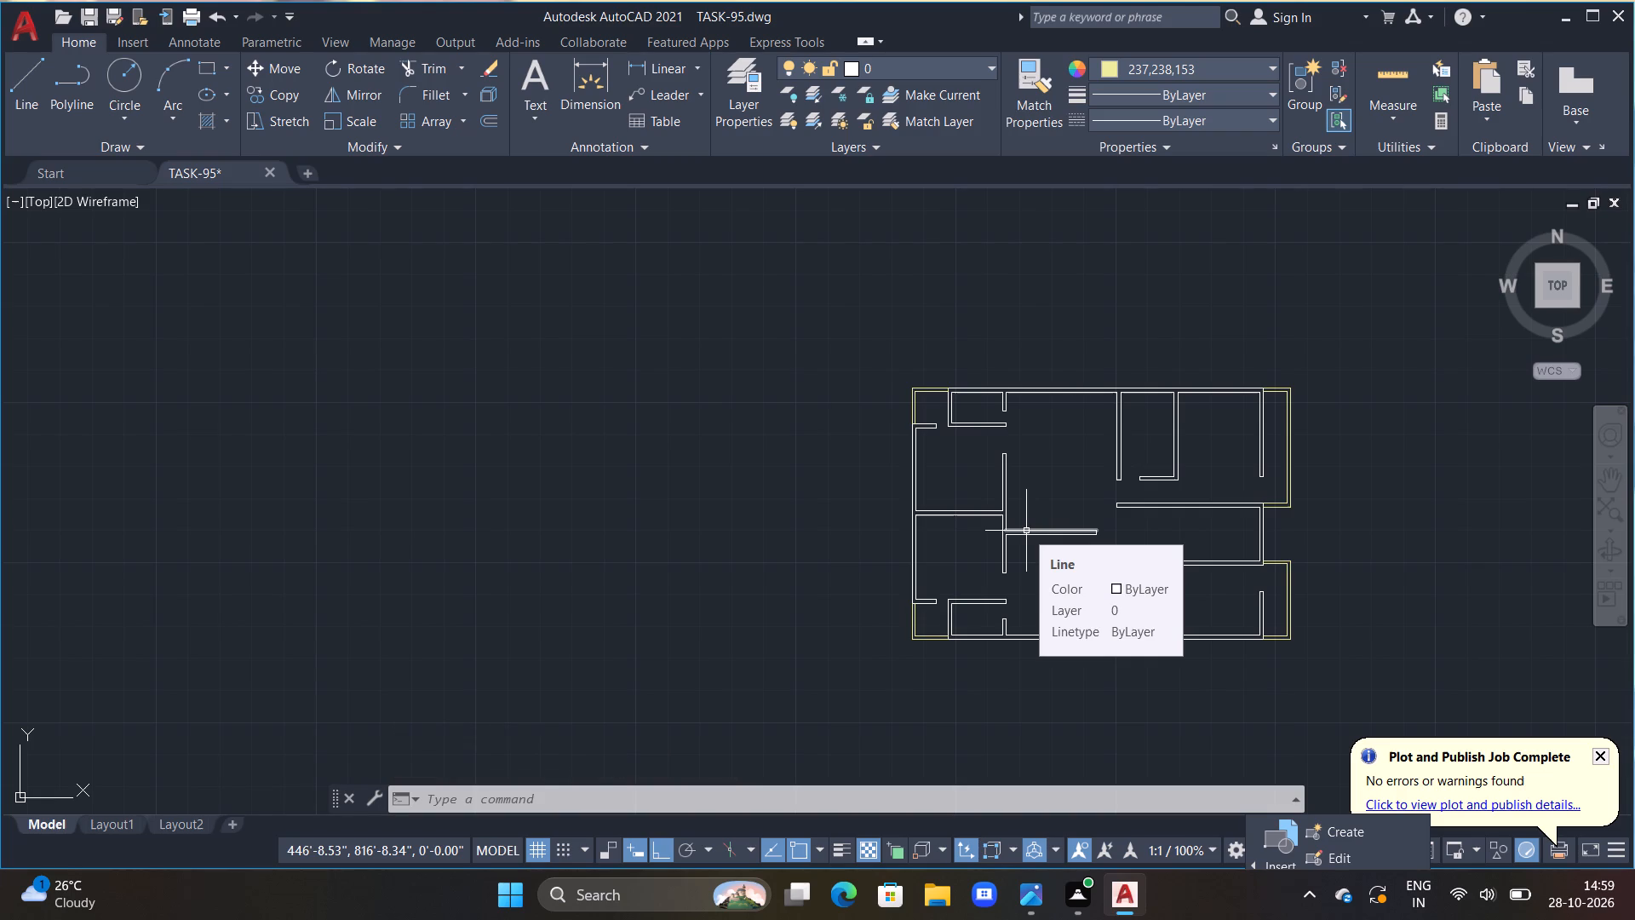
key(Escape)
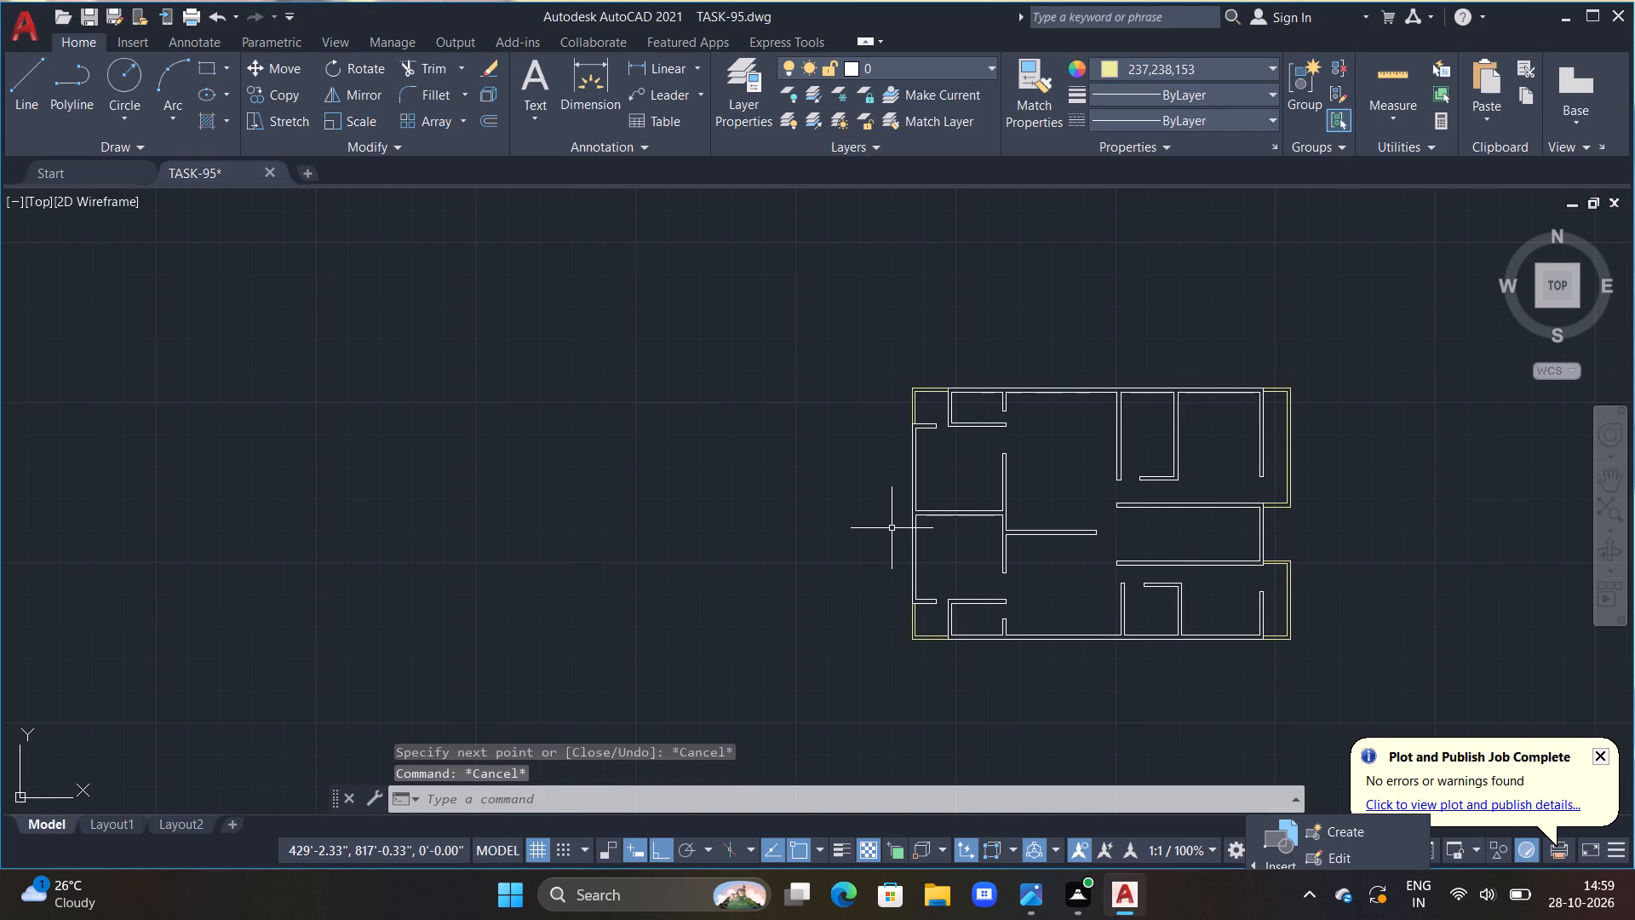
scroll(935, 381, up, 3)
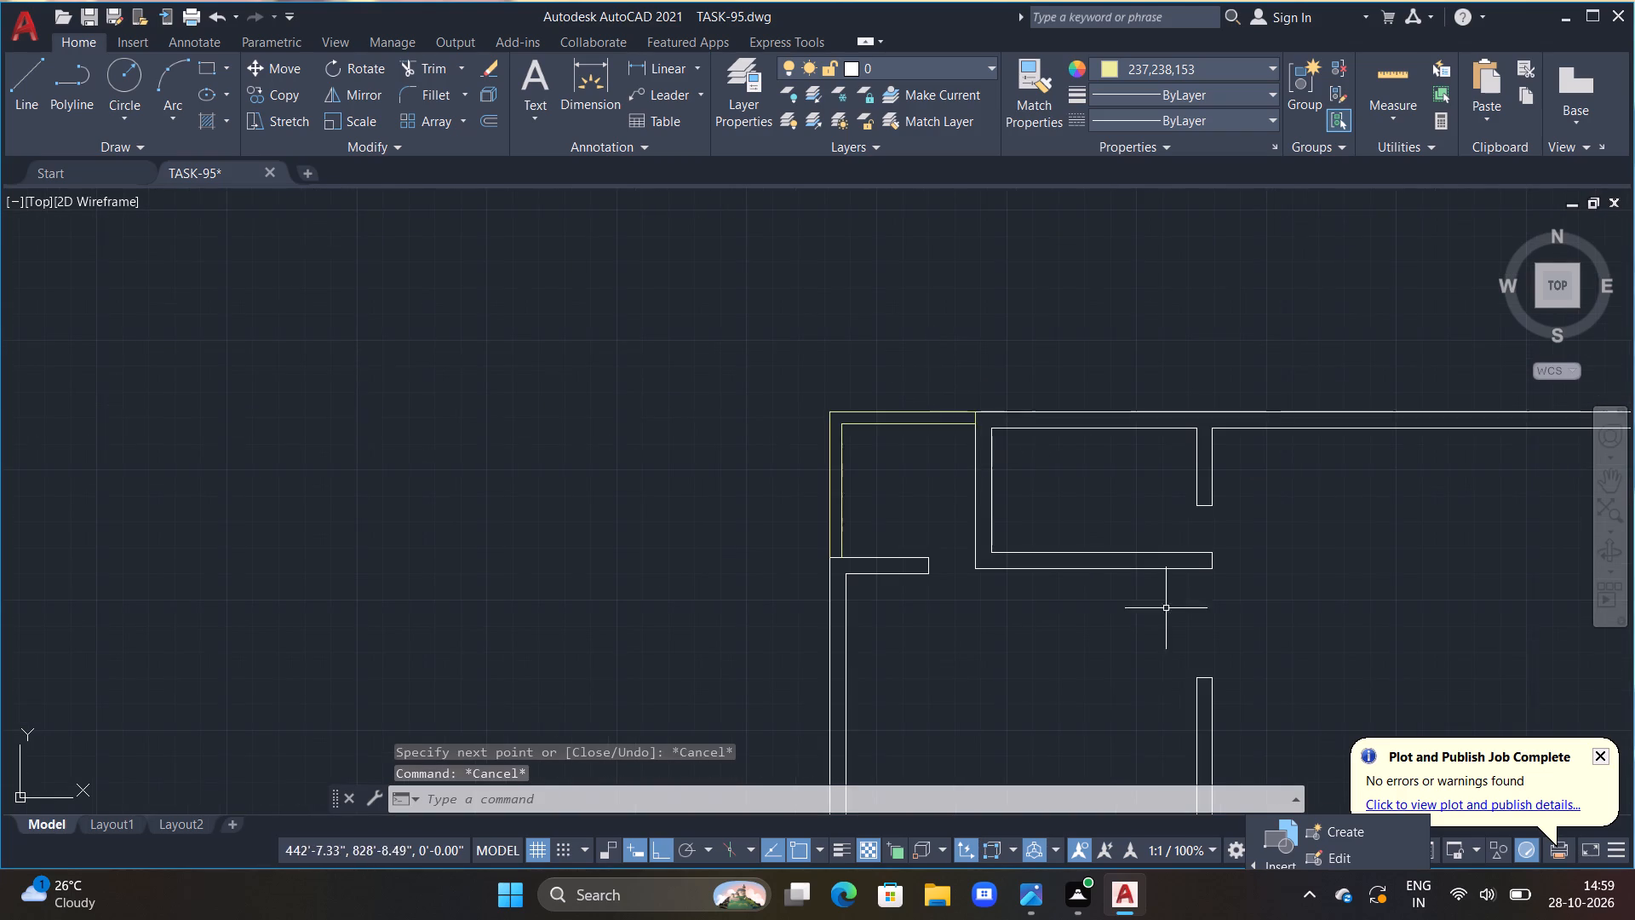
middle_drag(1136, 512, 827, 581)
scroll(827, 581, up, 2)
scroll(811, 575, down, 1)
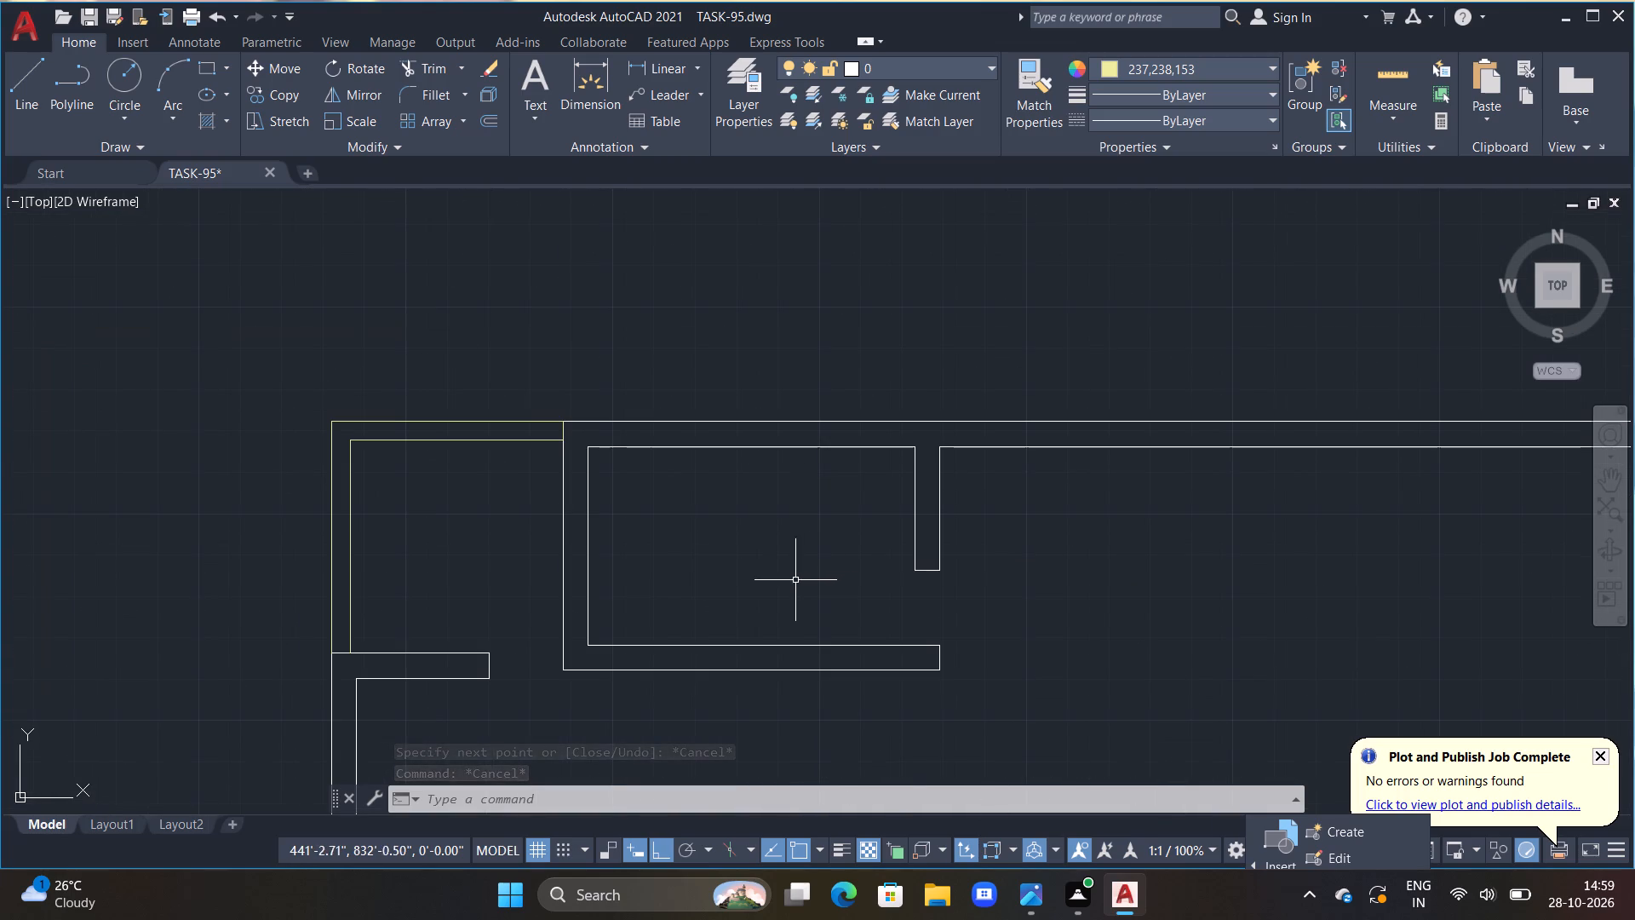
middle_drag(809, 566, 878, 545)
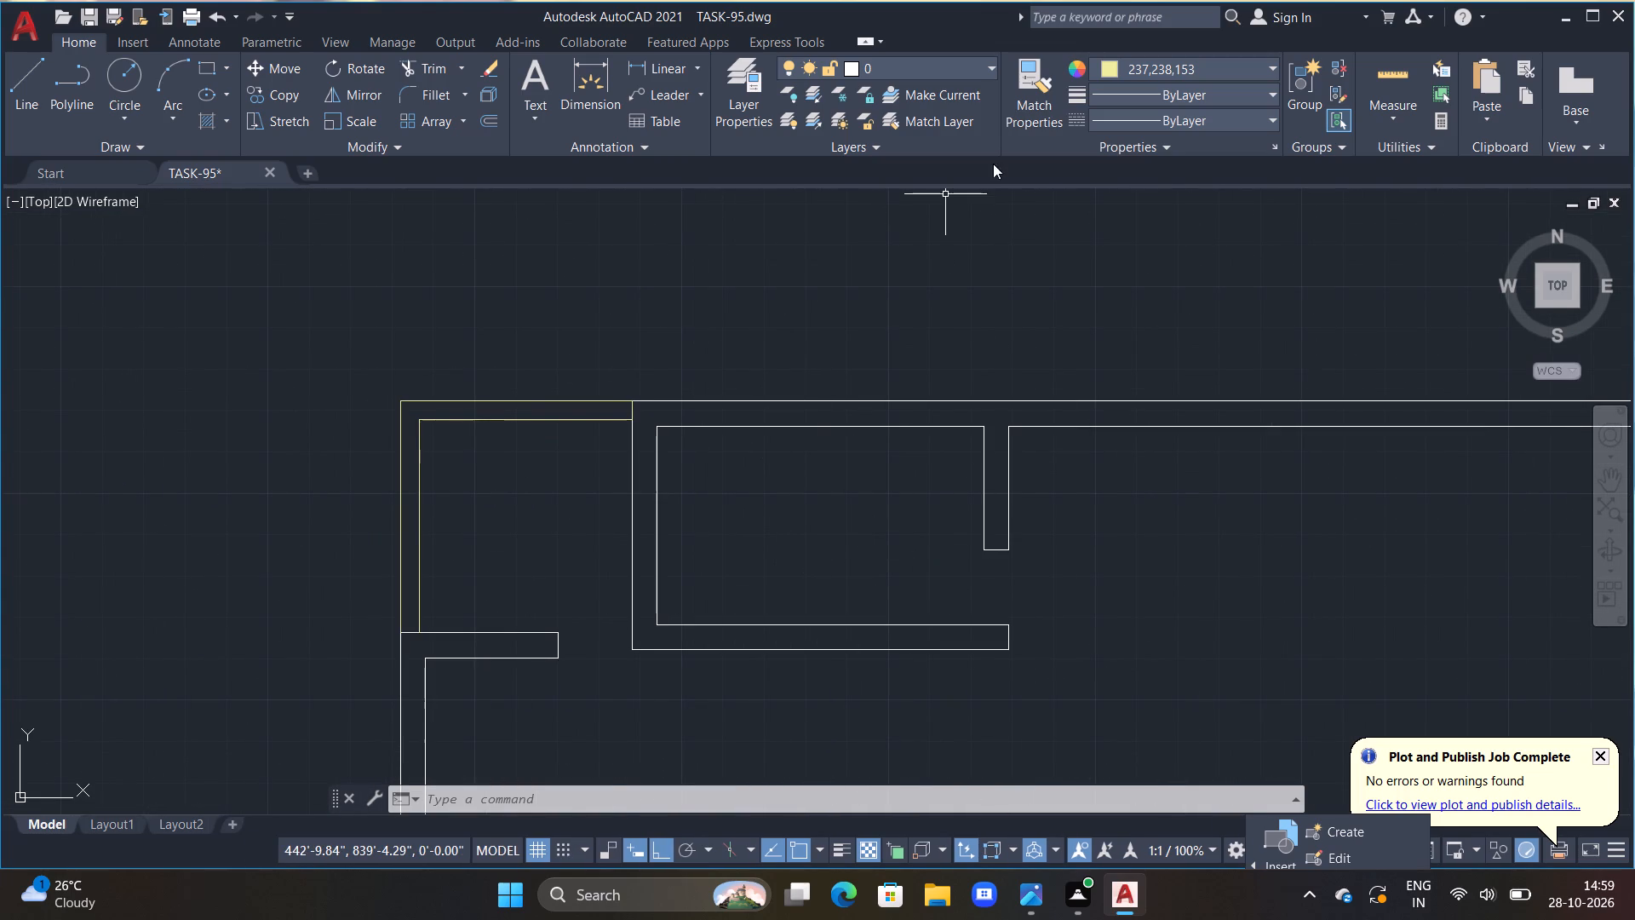
click(1254, 69)
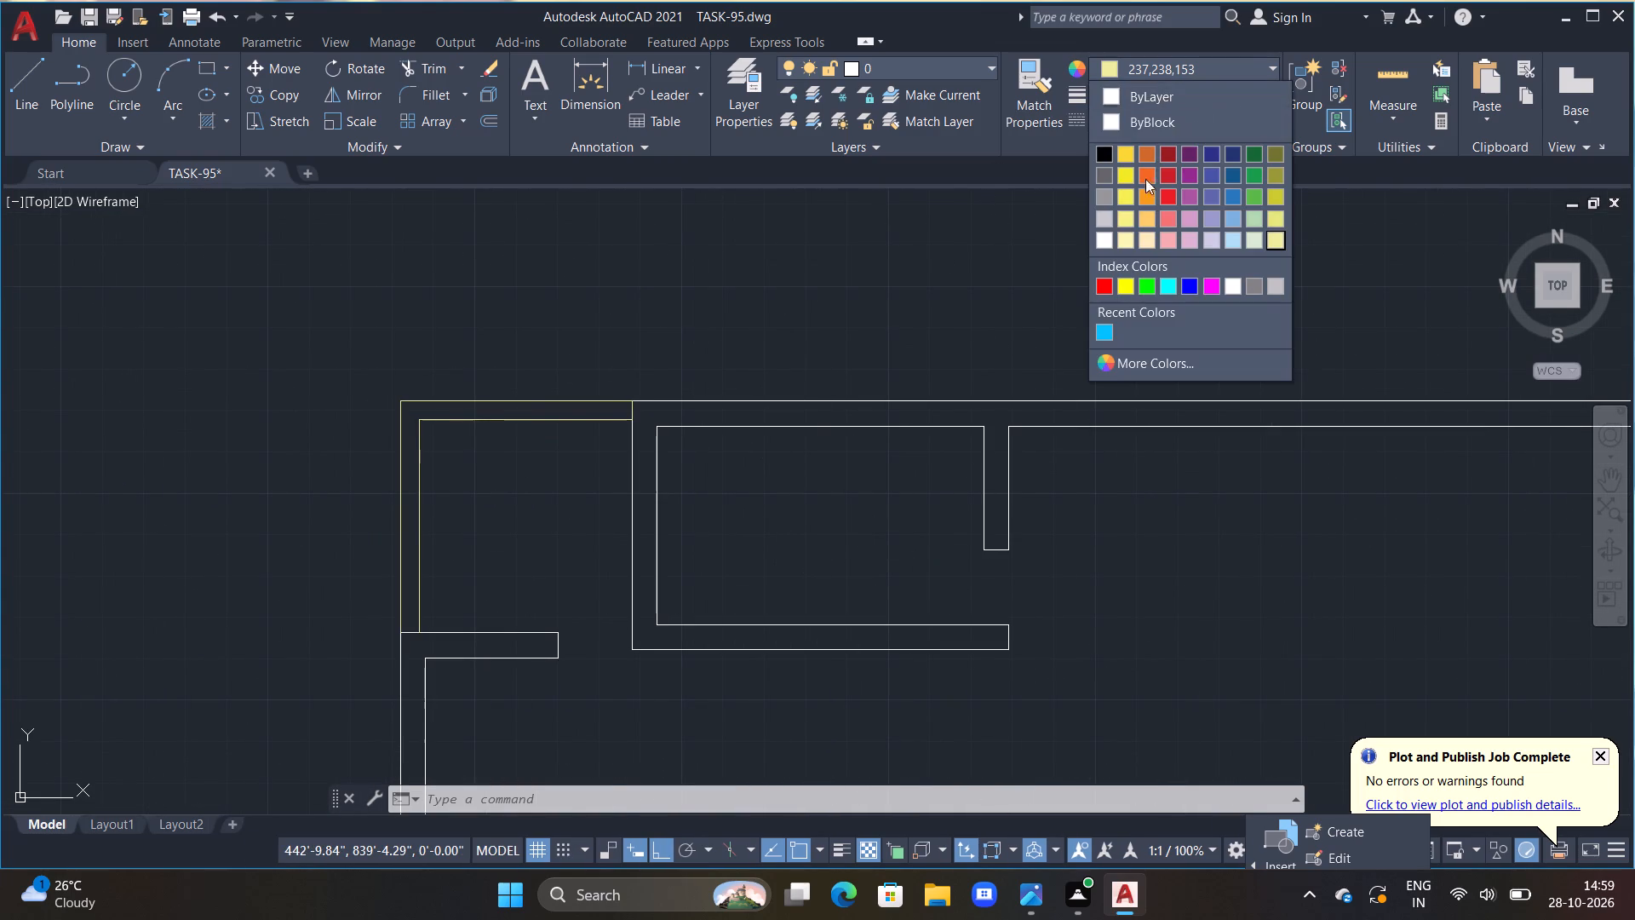
click(1105, 335)
Draw a short vertical line crossing the top exterior wall above the small upper-left room, ready for offsetting.
scroll(484, 549, down, 1)
scroll(651, 508, up, 1)
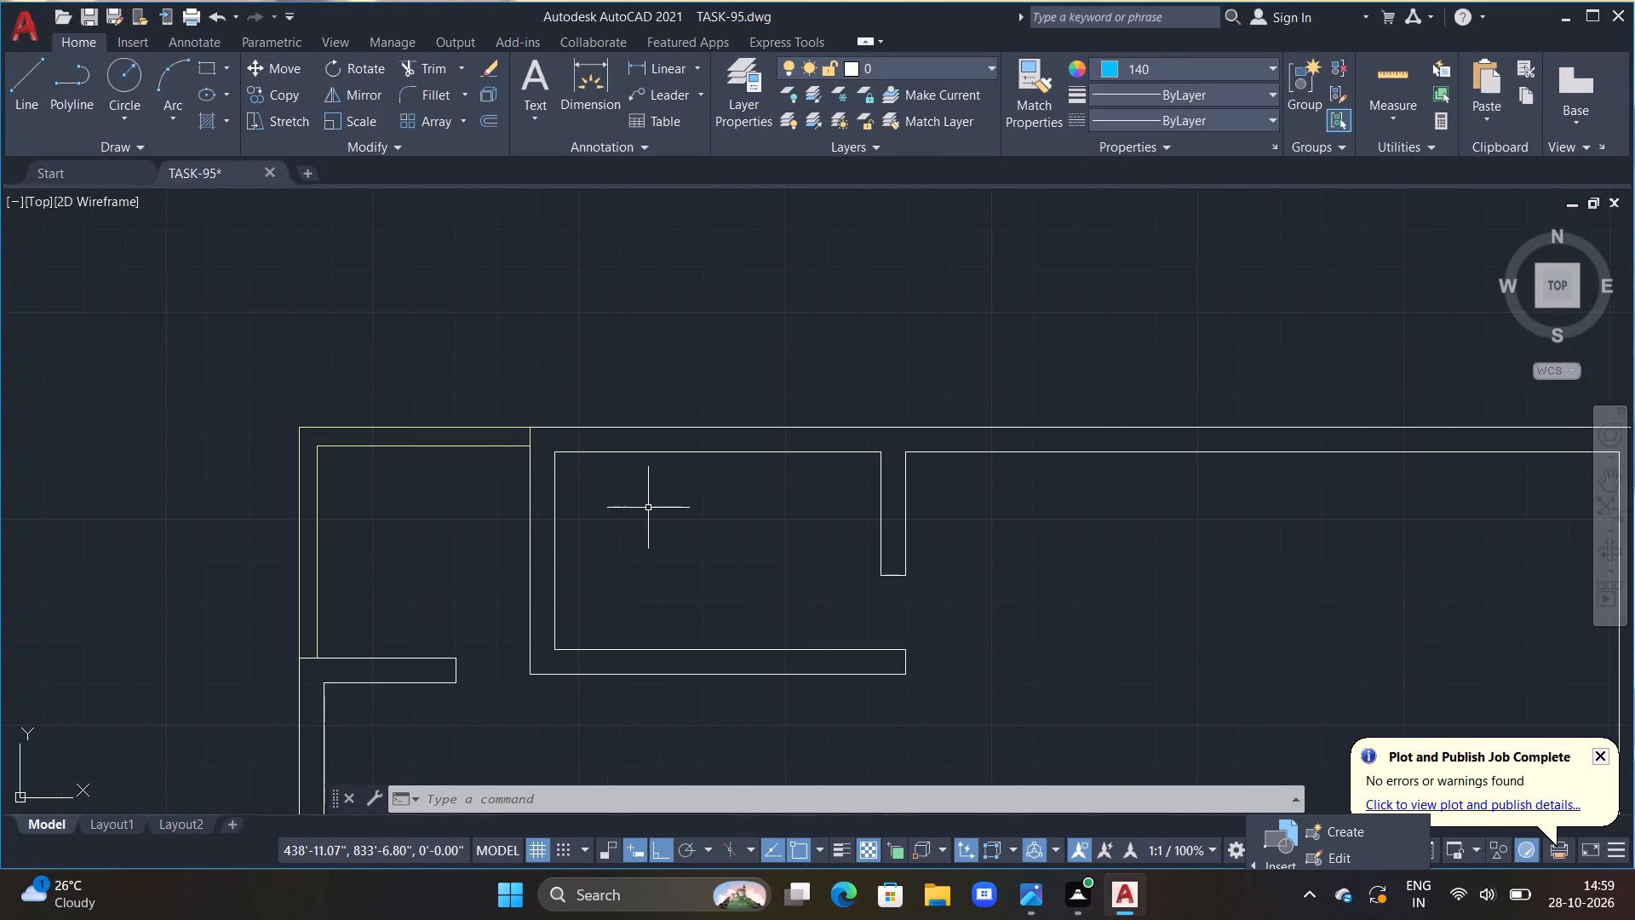
middle_drag(670, 520, 729, 583)
scroll(729, 583, up, 2)
text(L)
key(space)
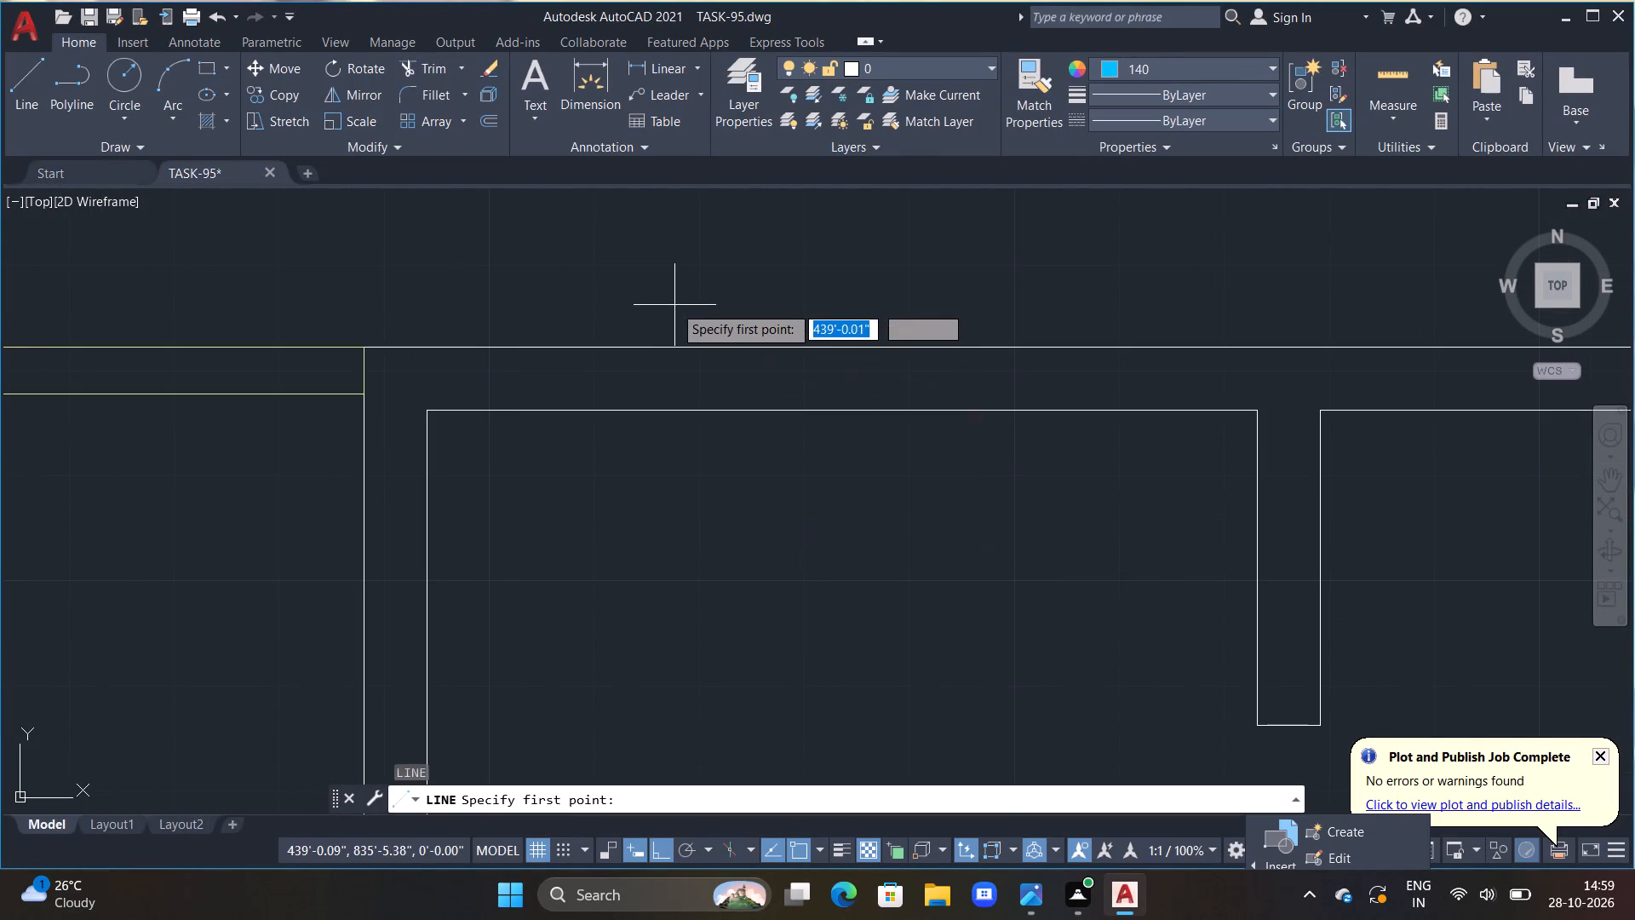
click(660, 297)
click(651, 509)
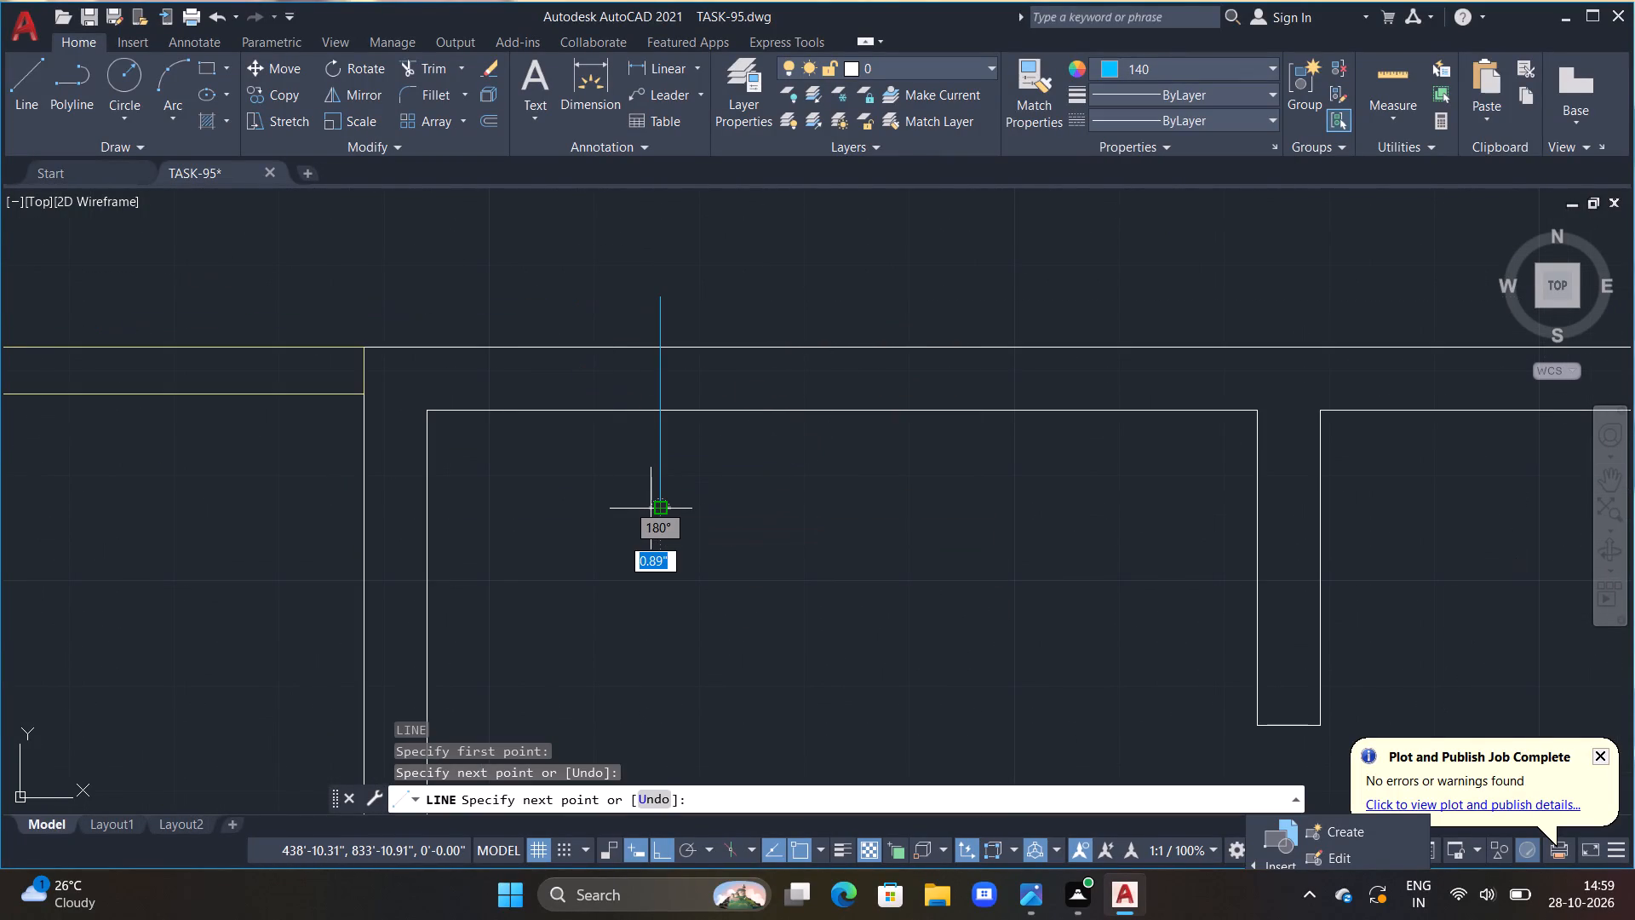
text(OFF)
key(space)
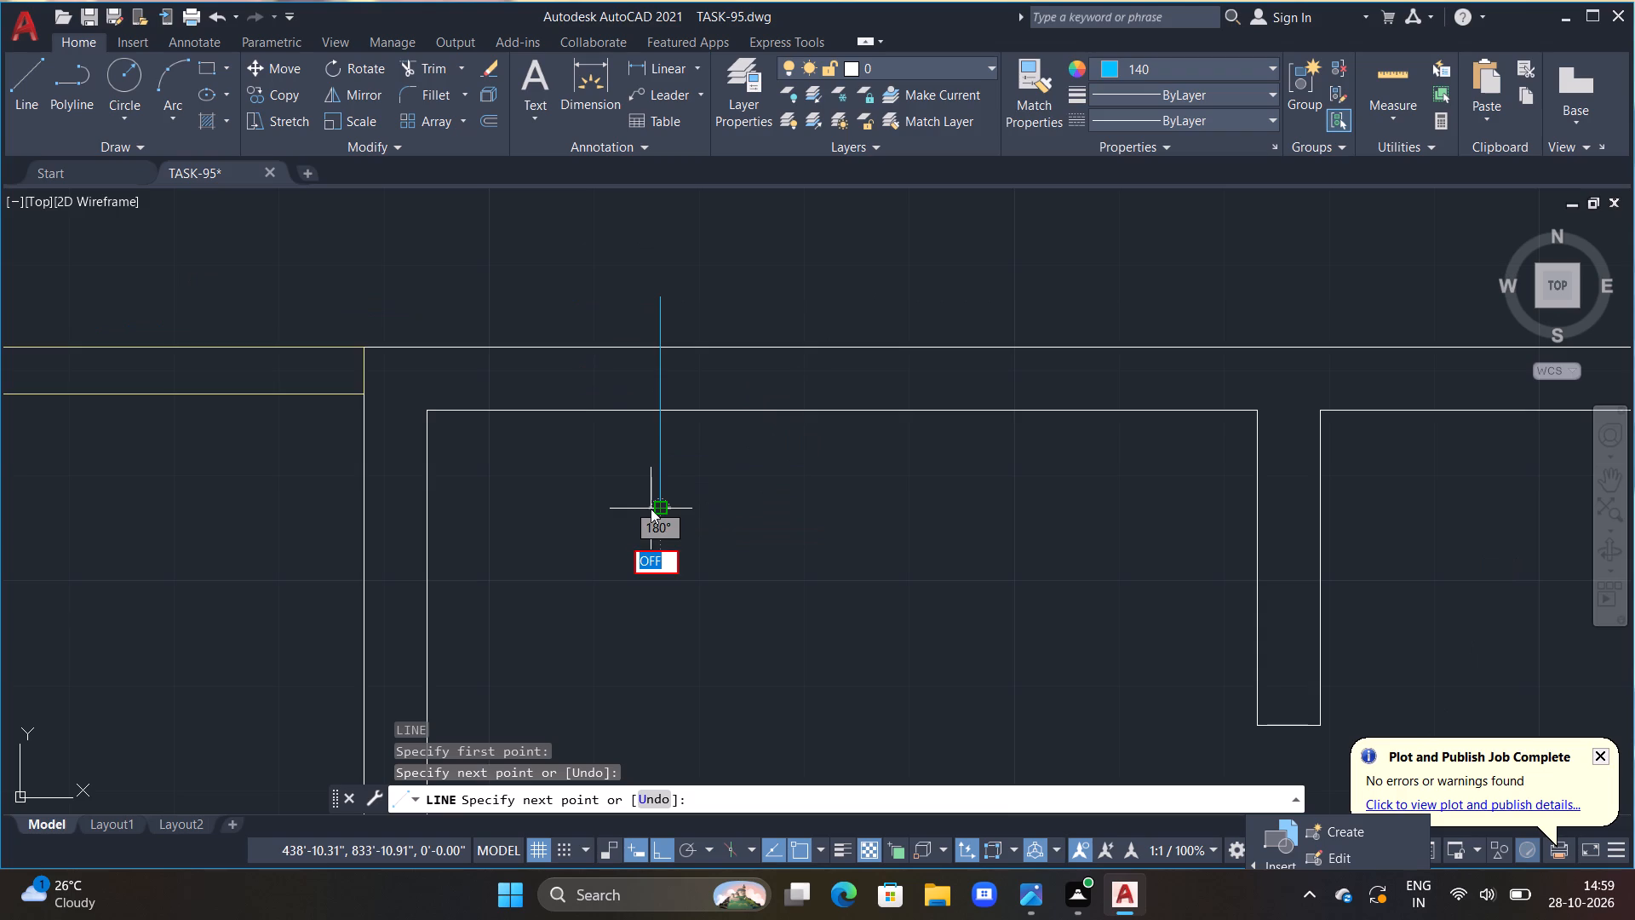
Trim the light blue vertical line above the small upper-left room to the two faces of the top exterior wall.
key(Escape)
key(Escape)
key(Escape)
key(Escape)
key(Escape)
key(Escape)
key(Escape)
key(Escape)
key(Escape)
key(Escape)
key(Escape)
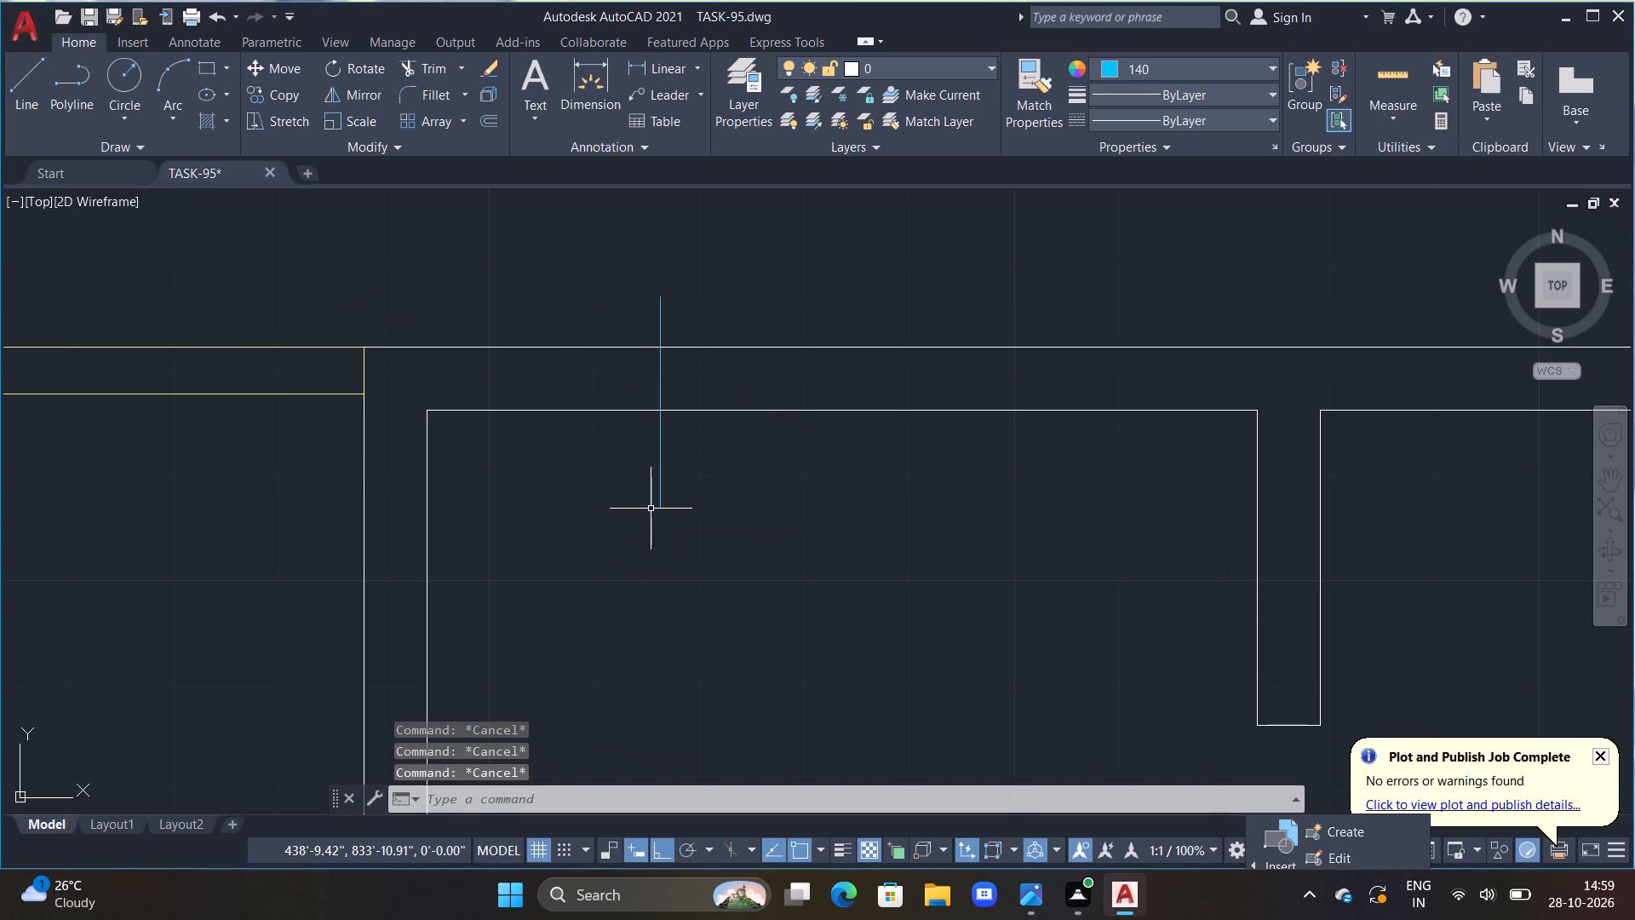
text(TR)
key(space)
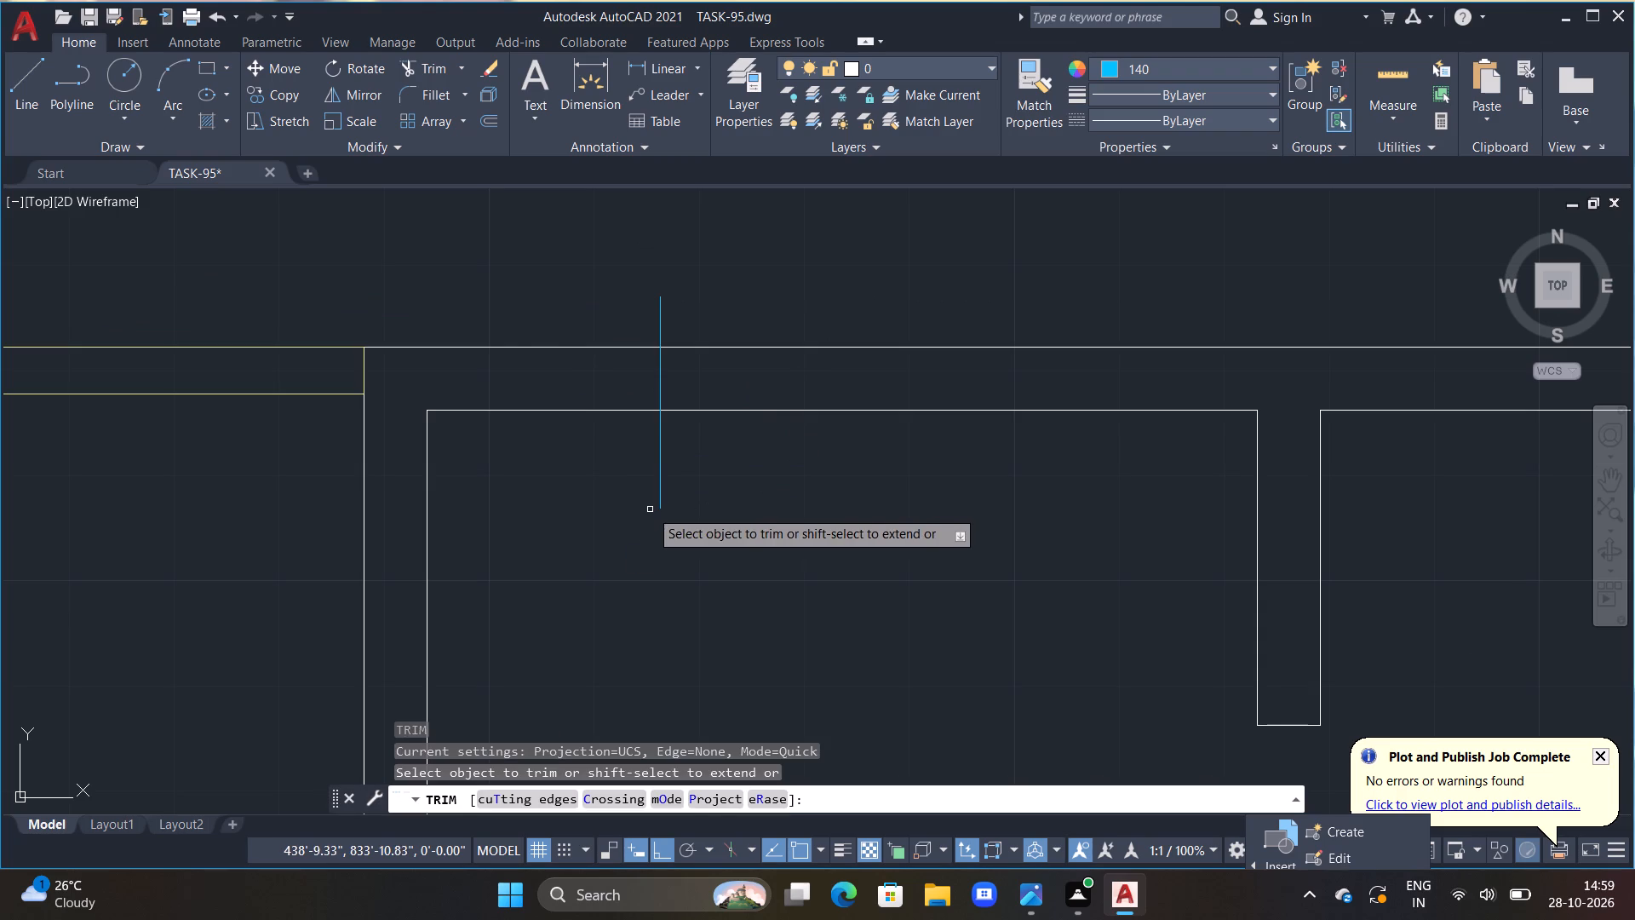
drag(703, 426, 566, 481)
click(663, 315)
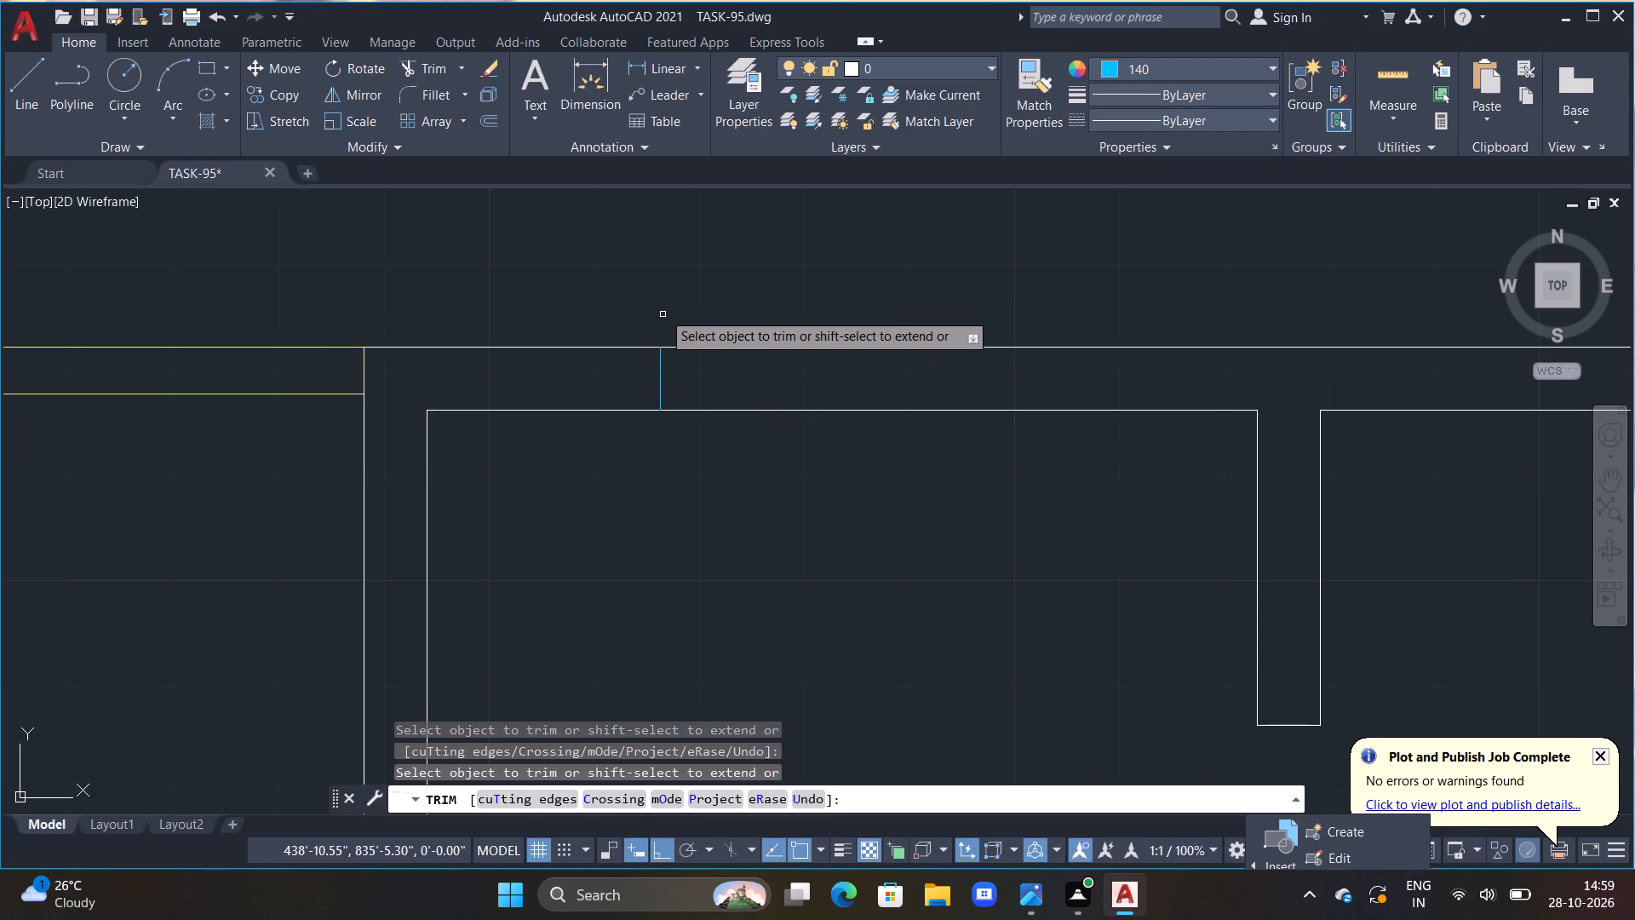
key(Escape)
Outline a 2' wide opening within the top wall thickness, running right from the trimmed line and closing back at its upper end.
text(L)
key(space)
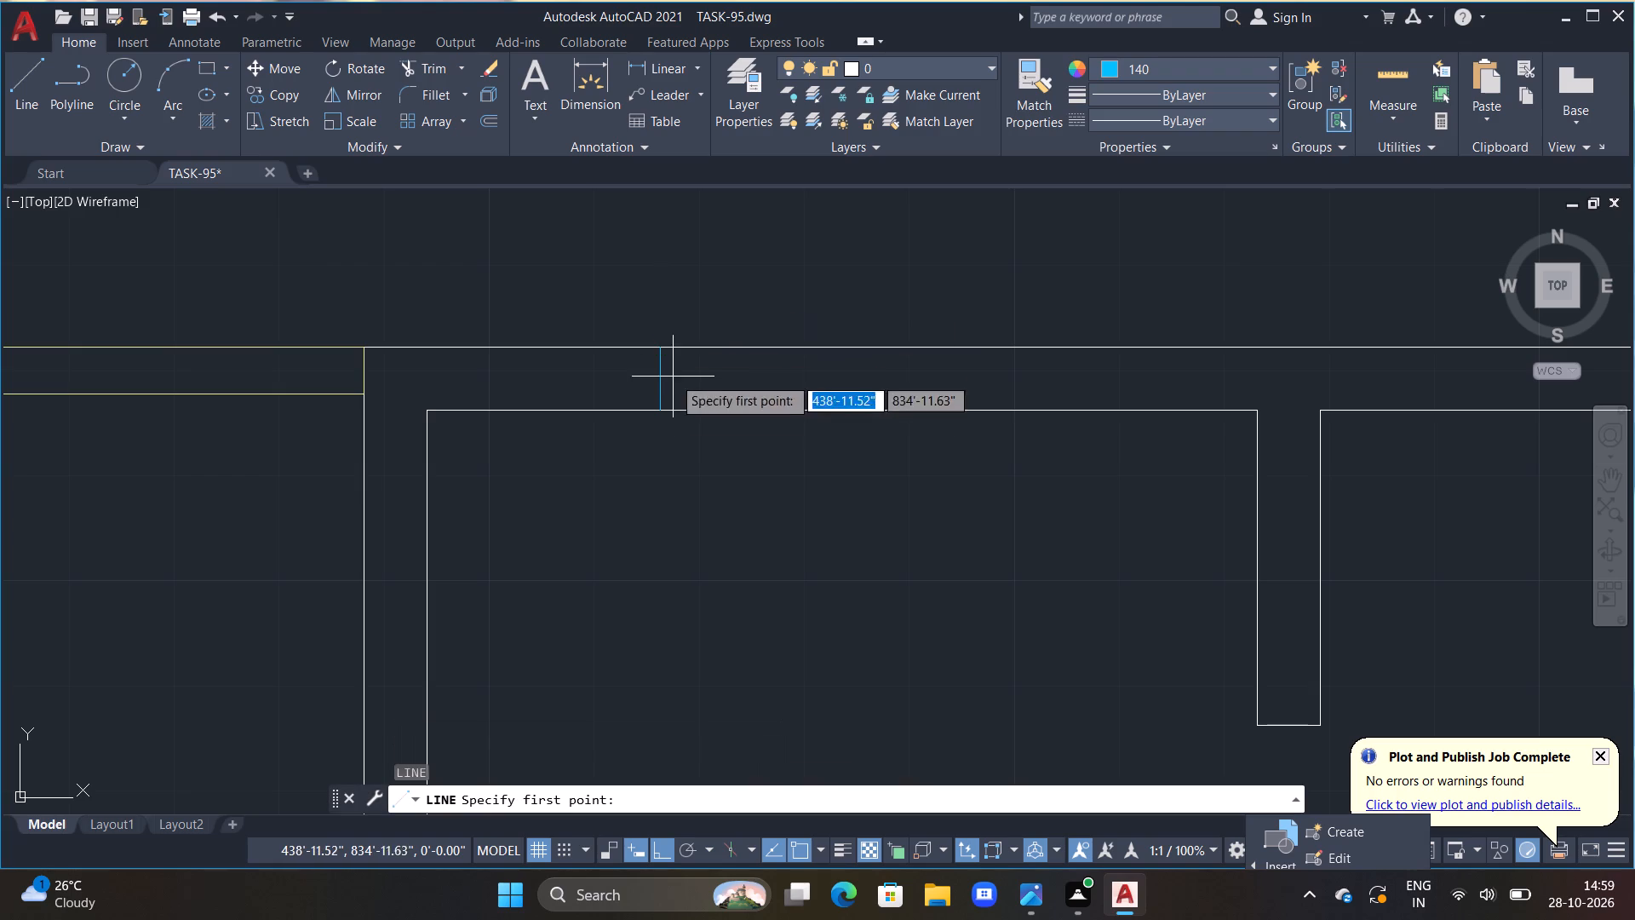
click(664, 407)
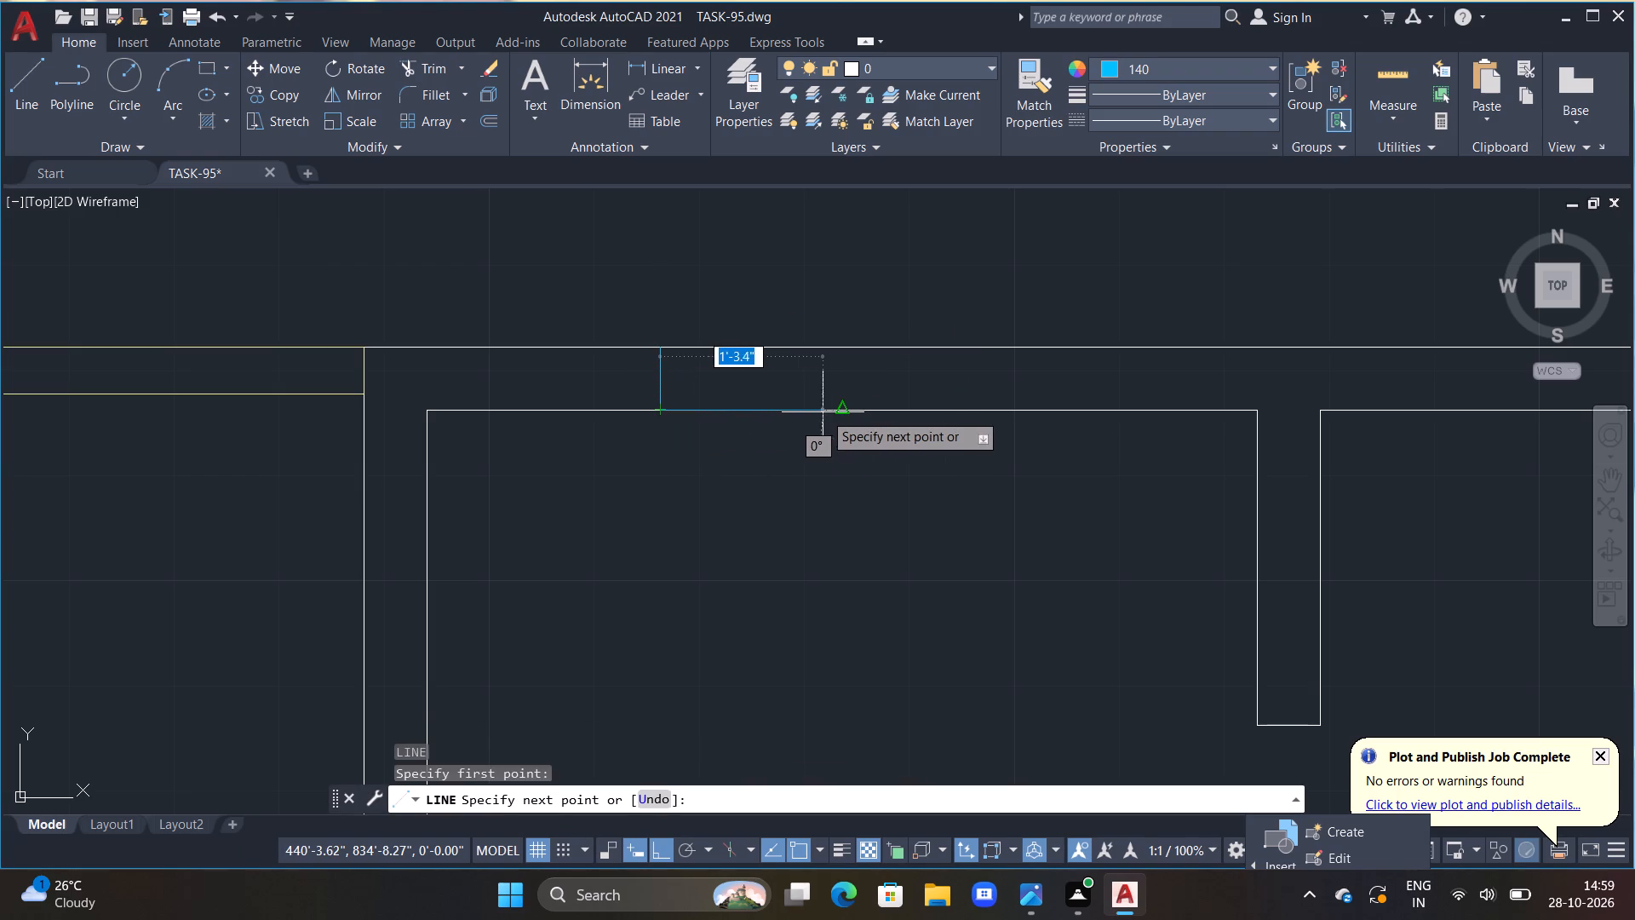
text(2')
key(Return)
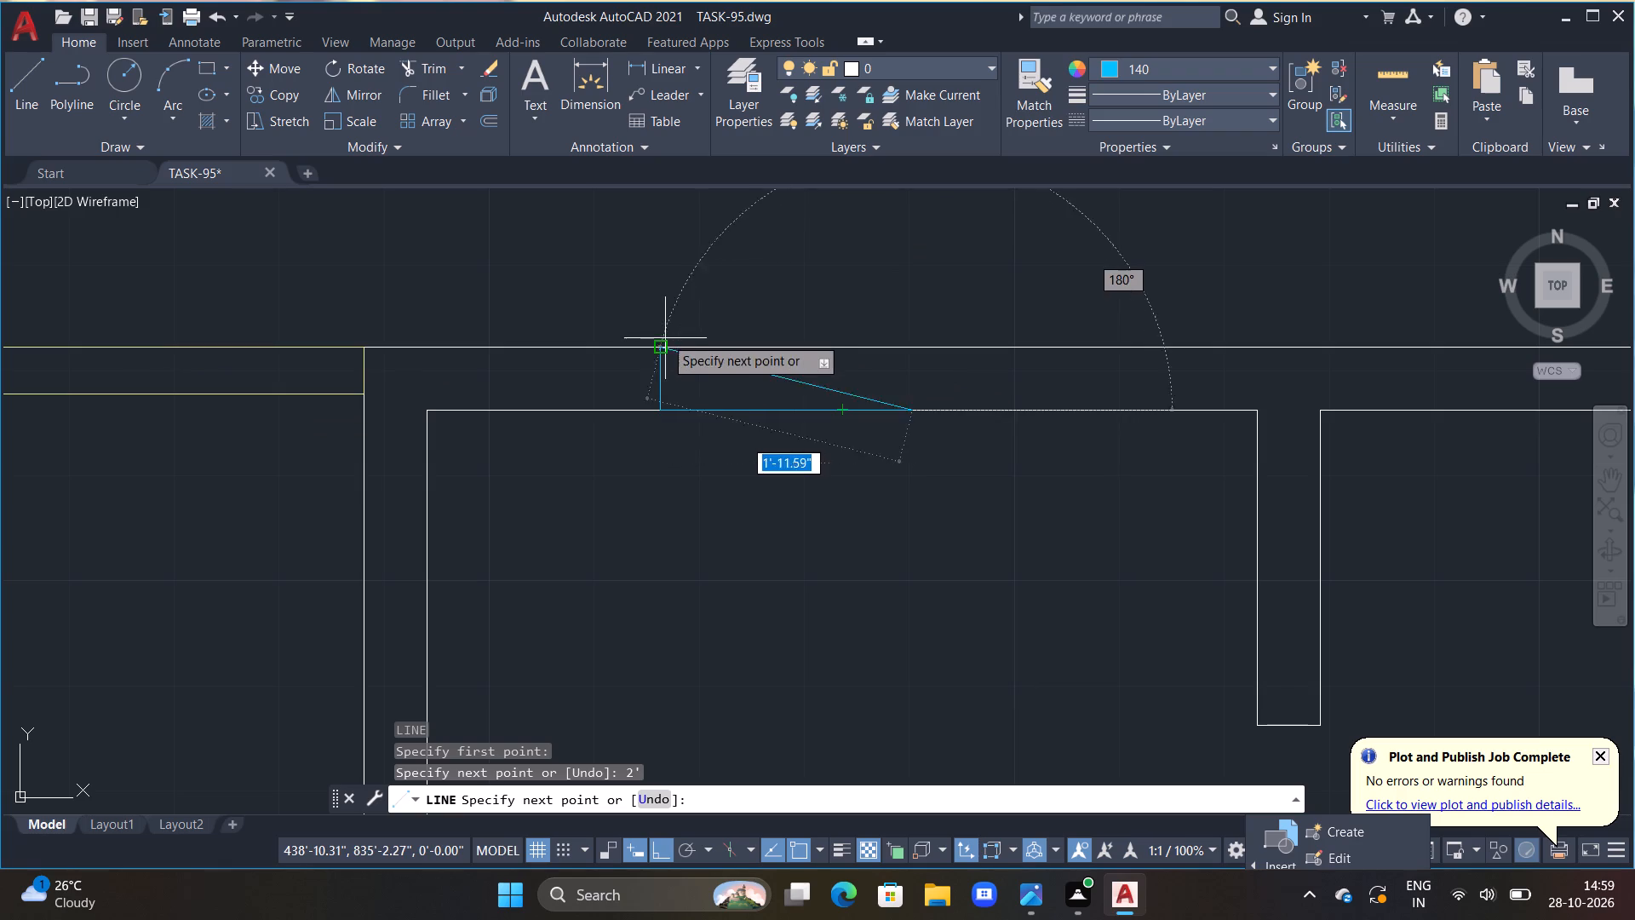
triple_click(913, 347)
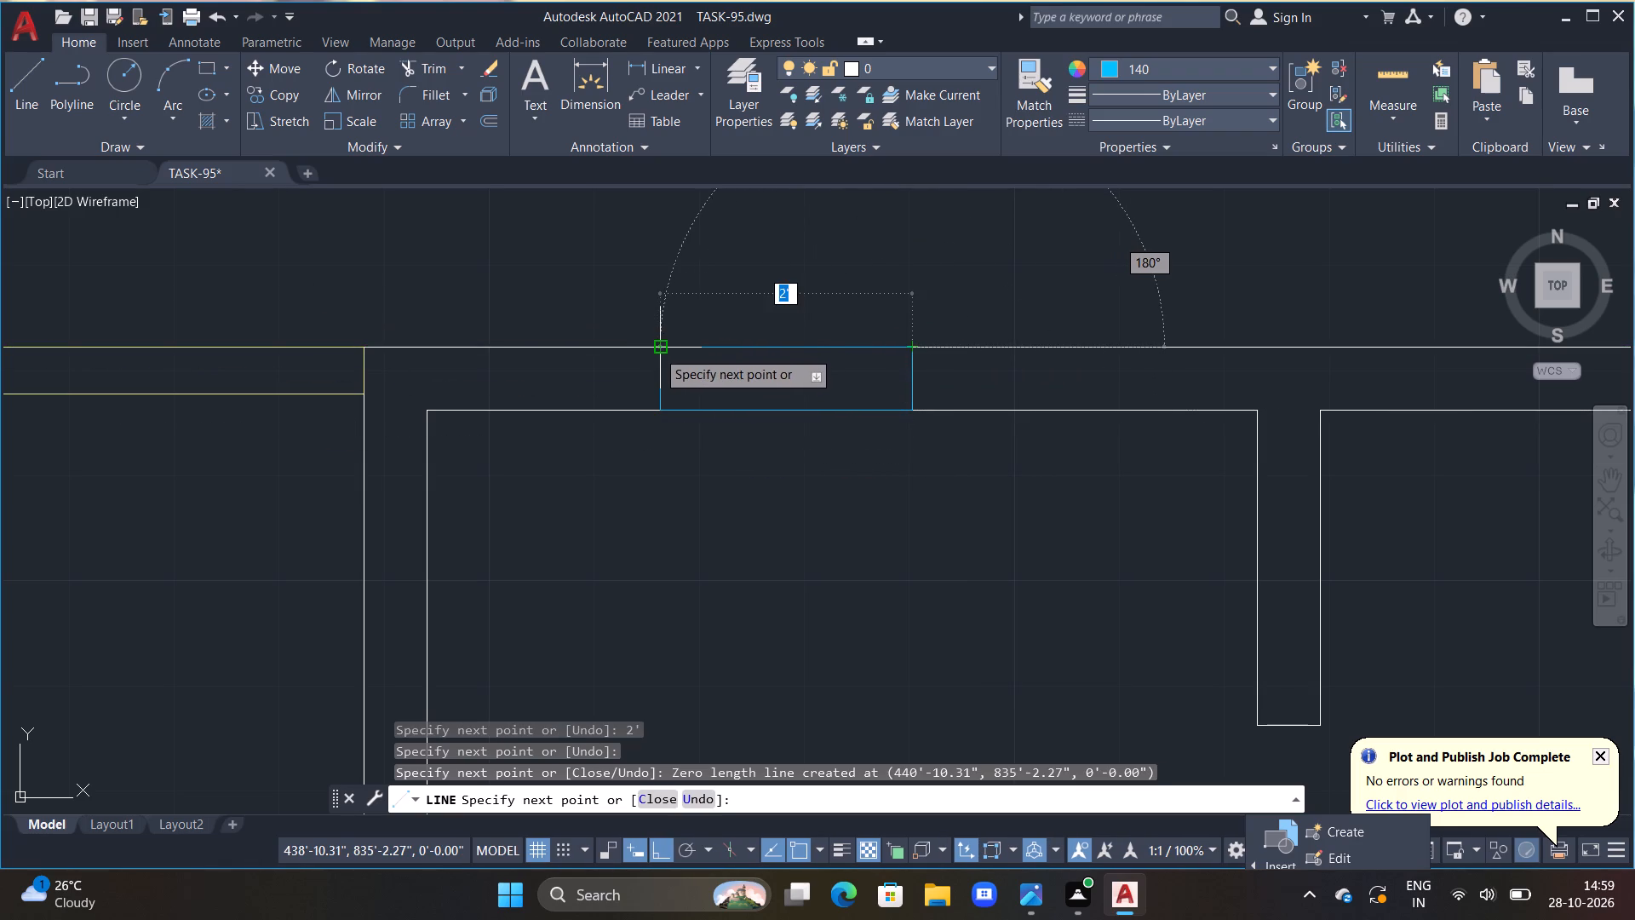
double_click(657, 350)
key(Escape)
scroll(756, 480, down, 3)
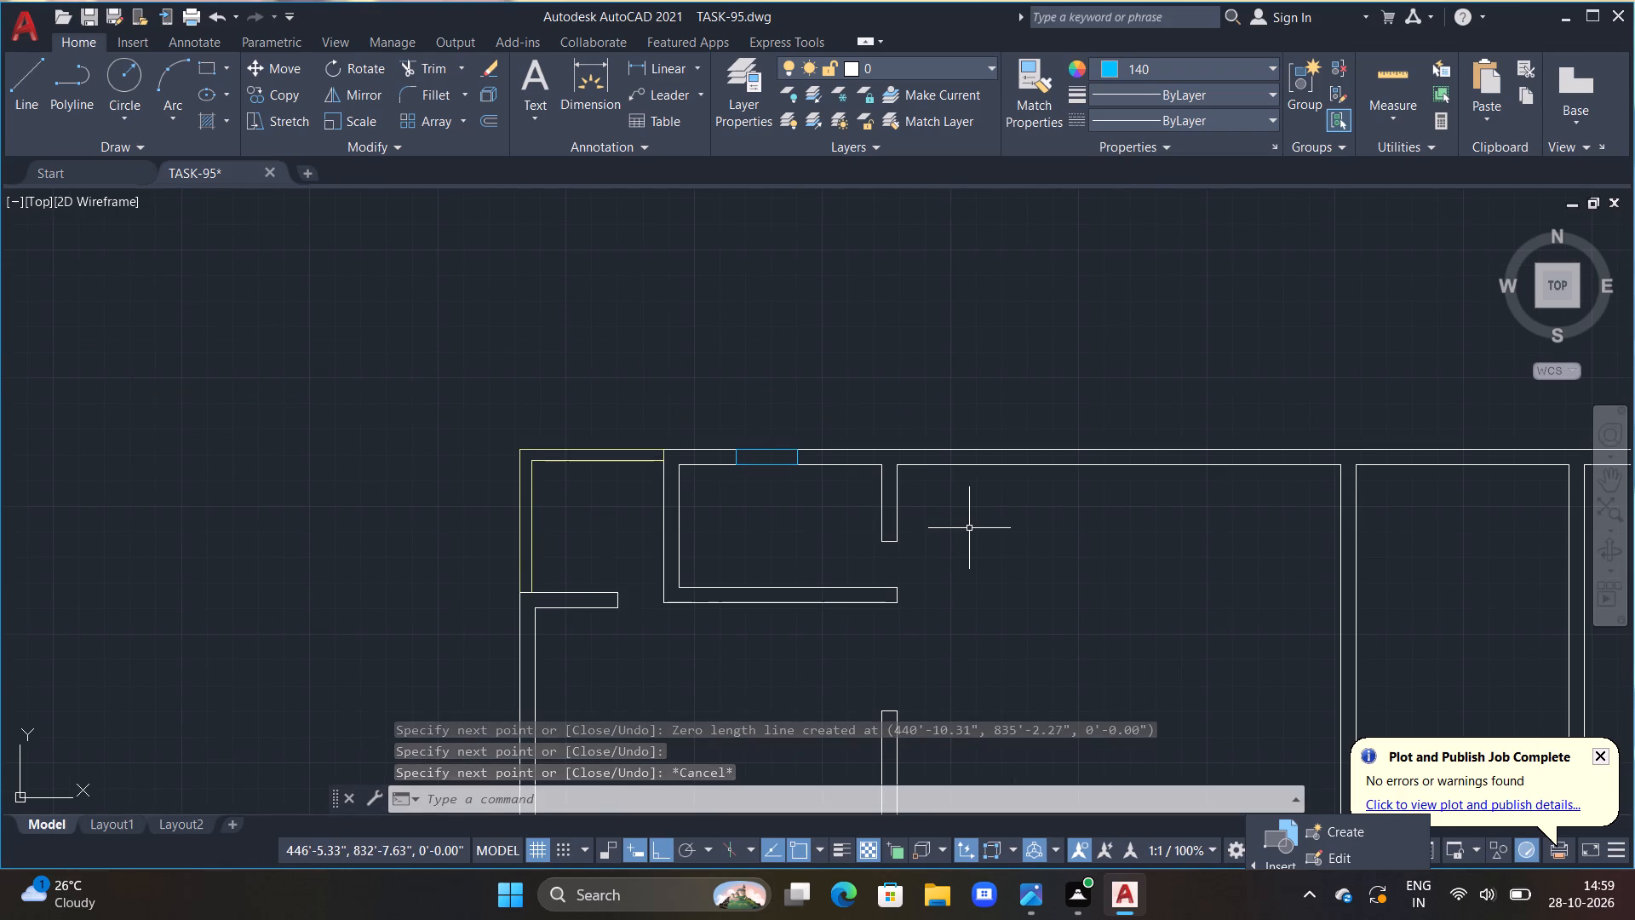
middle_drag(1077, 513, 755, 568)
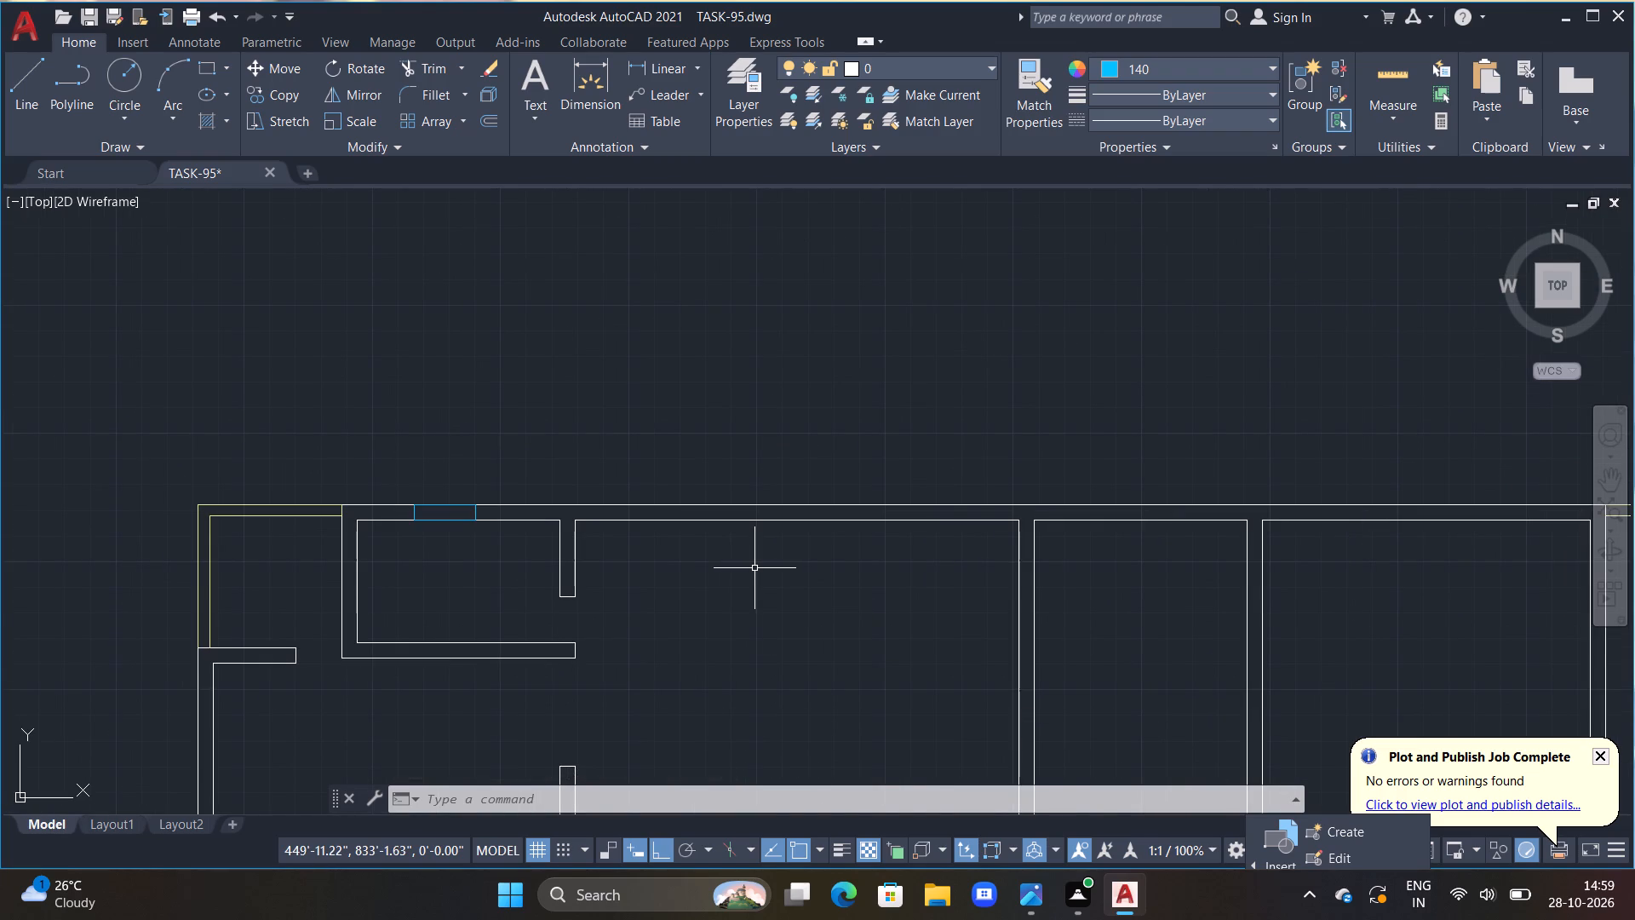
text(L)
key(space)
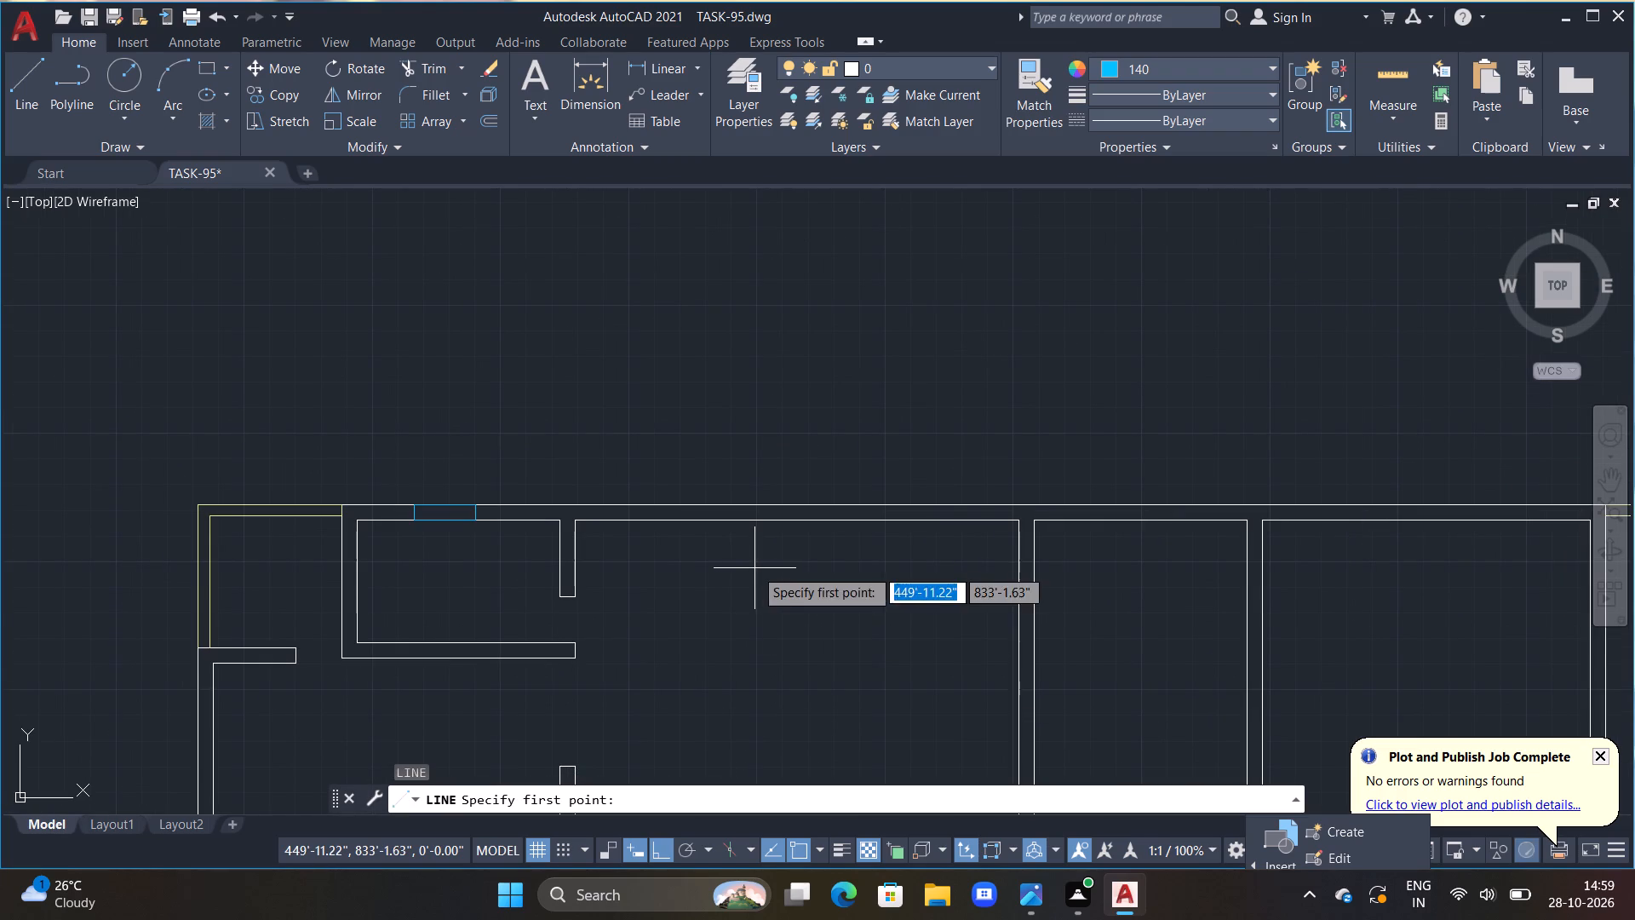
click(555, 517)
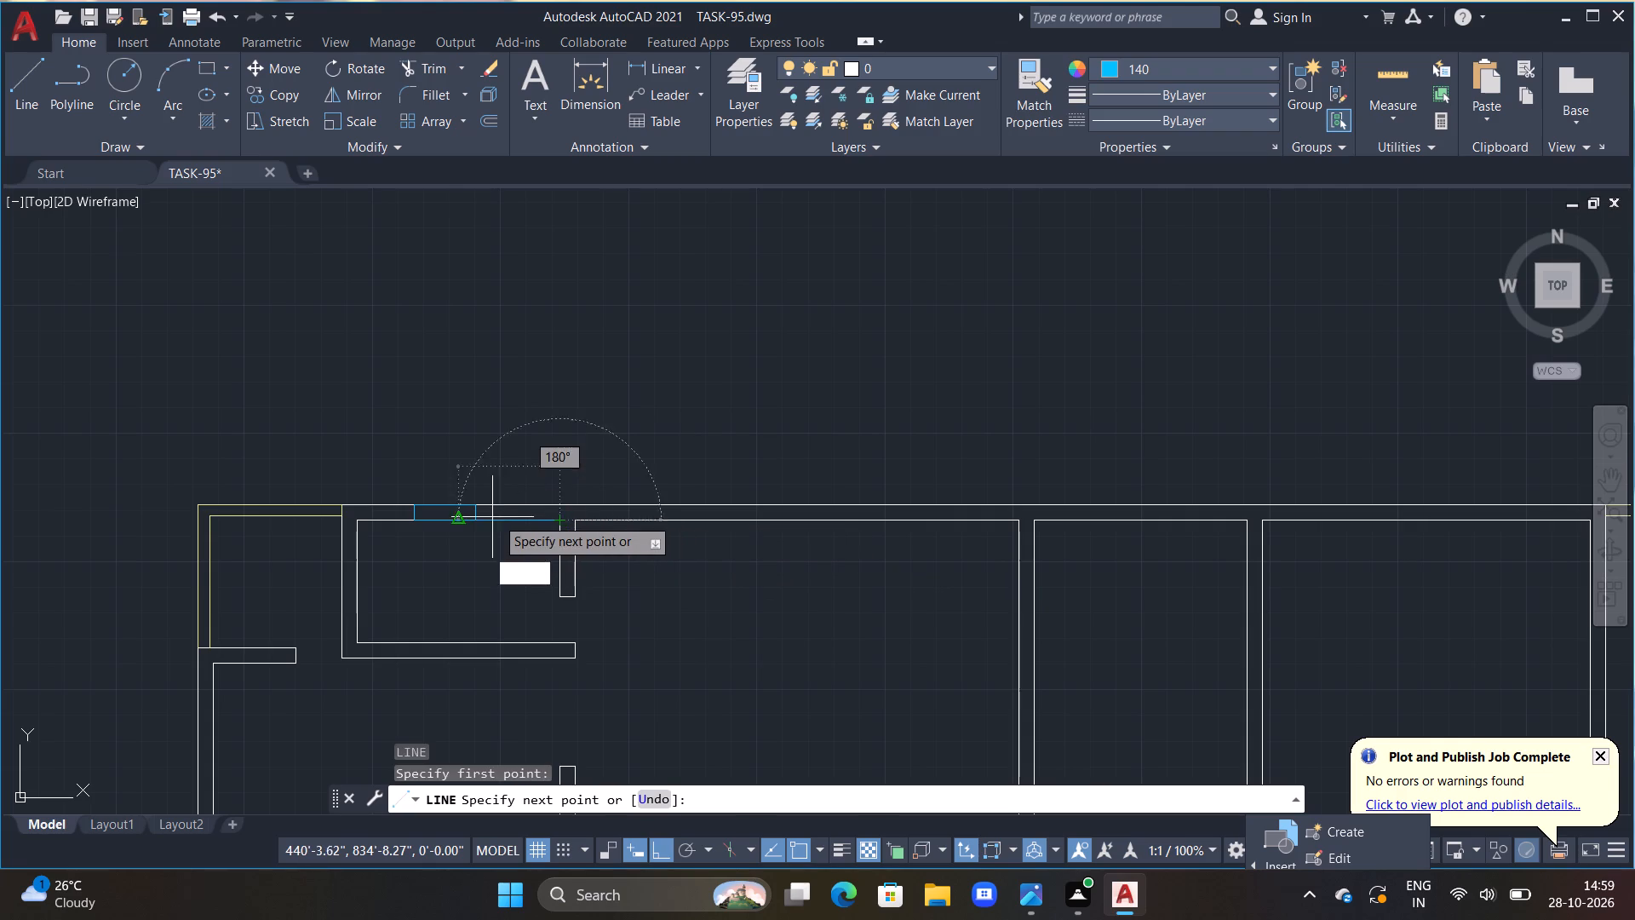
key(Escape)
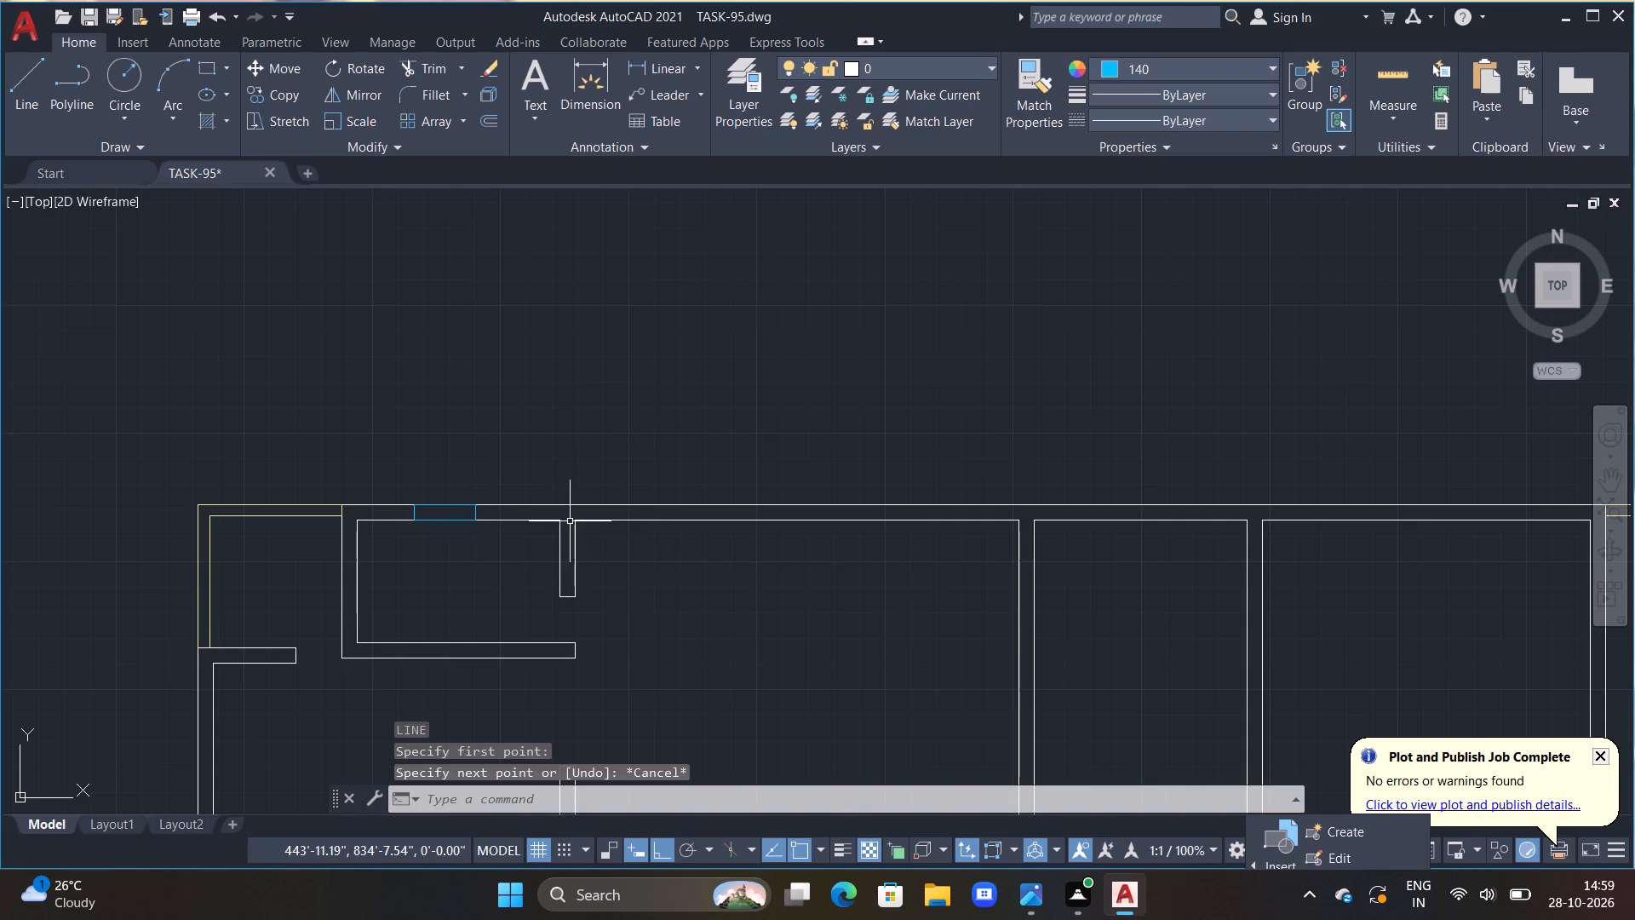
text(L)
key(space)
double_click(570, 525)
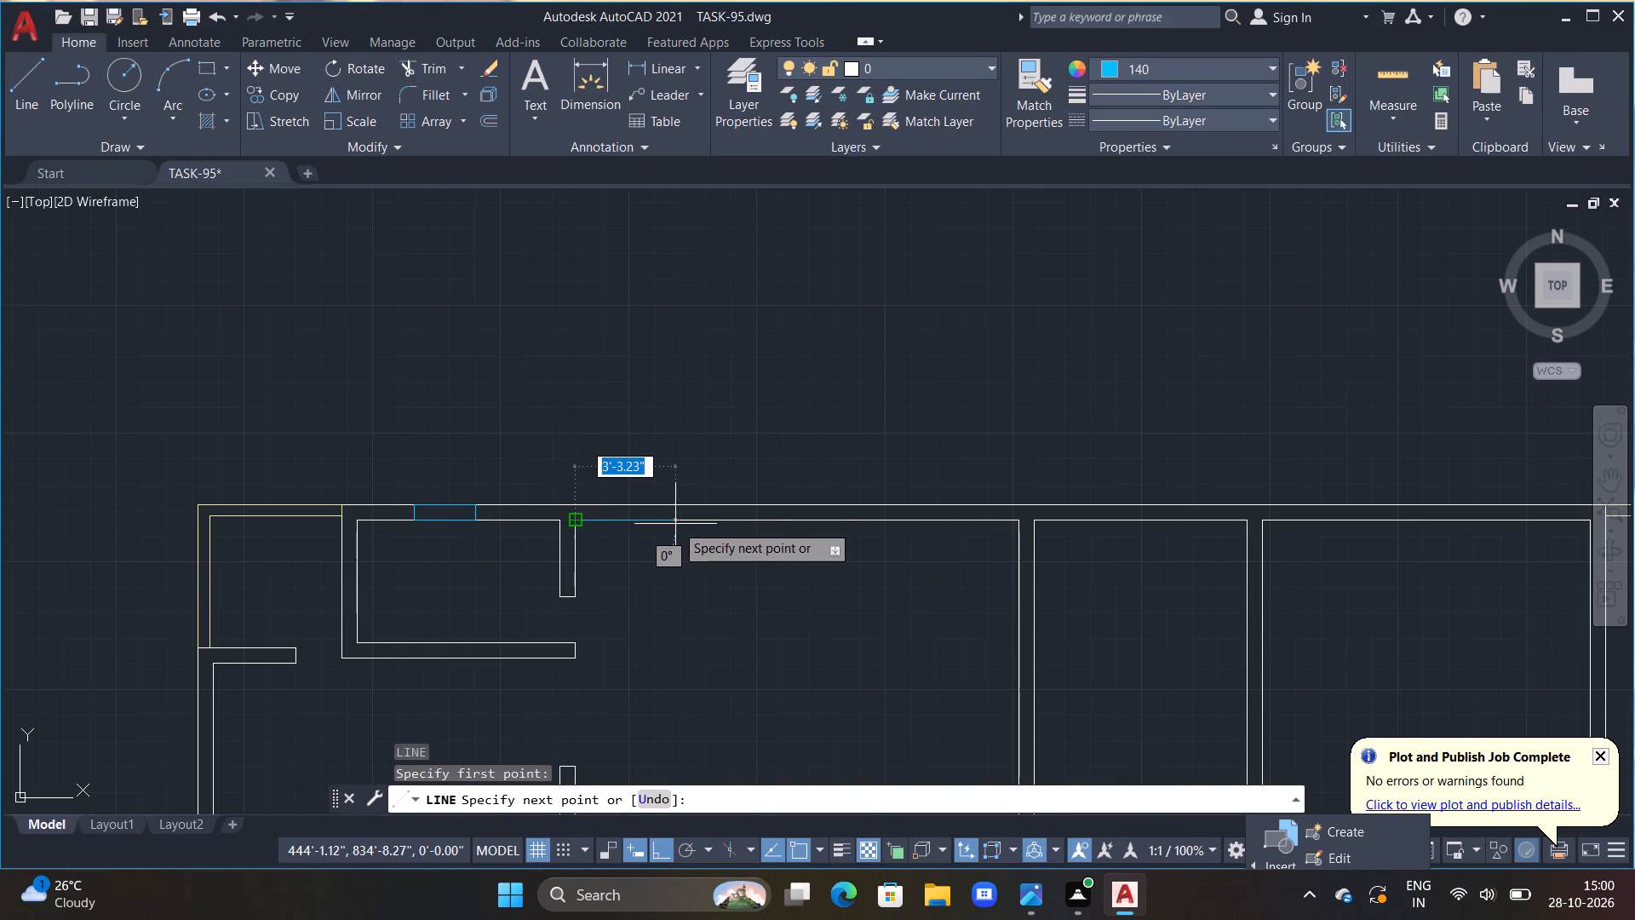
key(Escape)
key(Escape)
Draw a vertical line across the top wall about 3'-8" right of the small room's partition and trim its overshoot at the outer face.
text(L)
key(space)
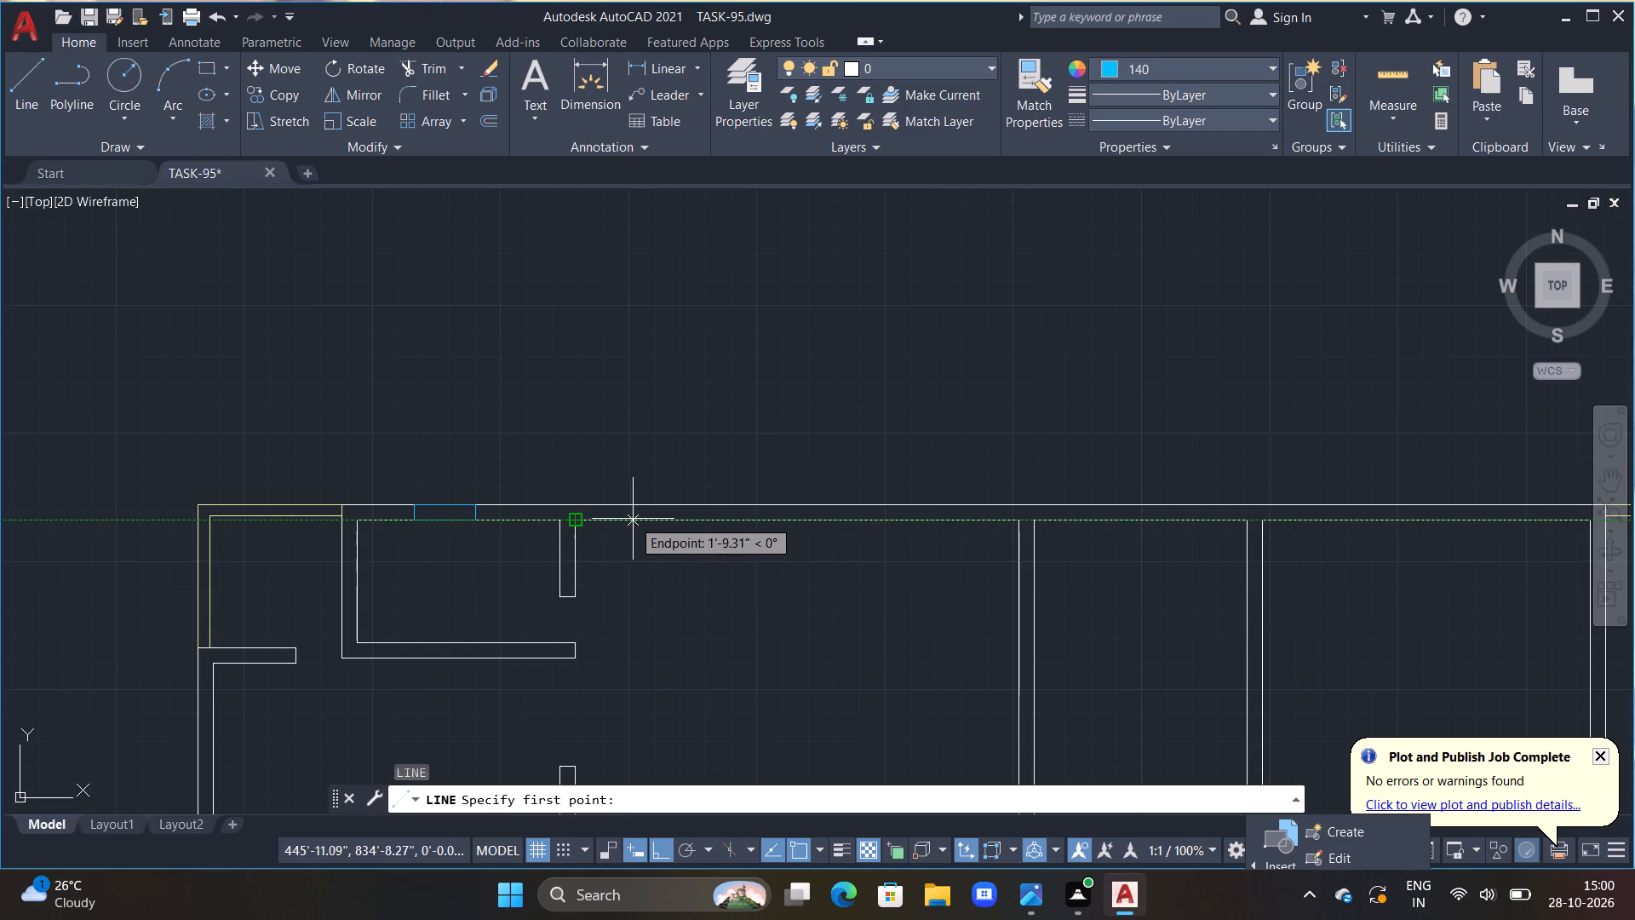
click(687, 521)
scroll(689, 494, up, 3)
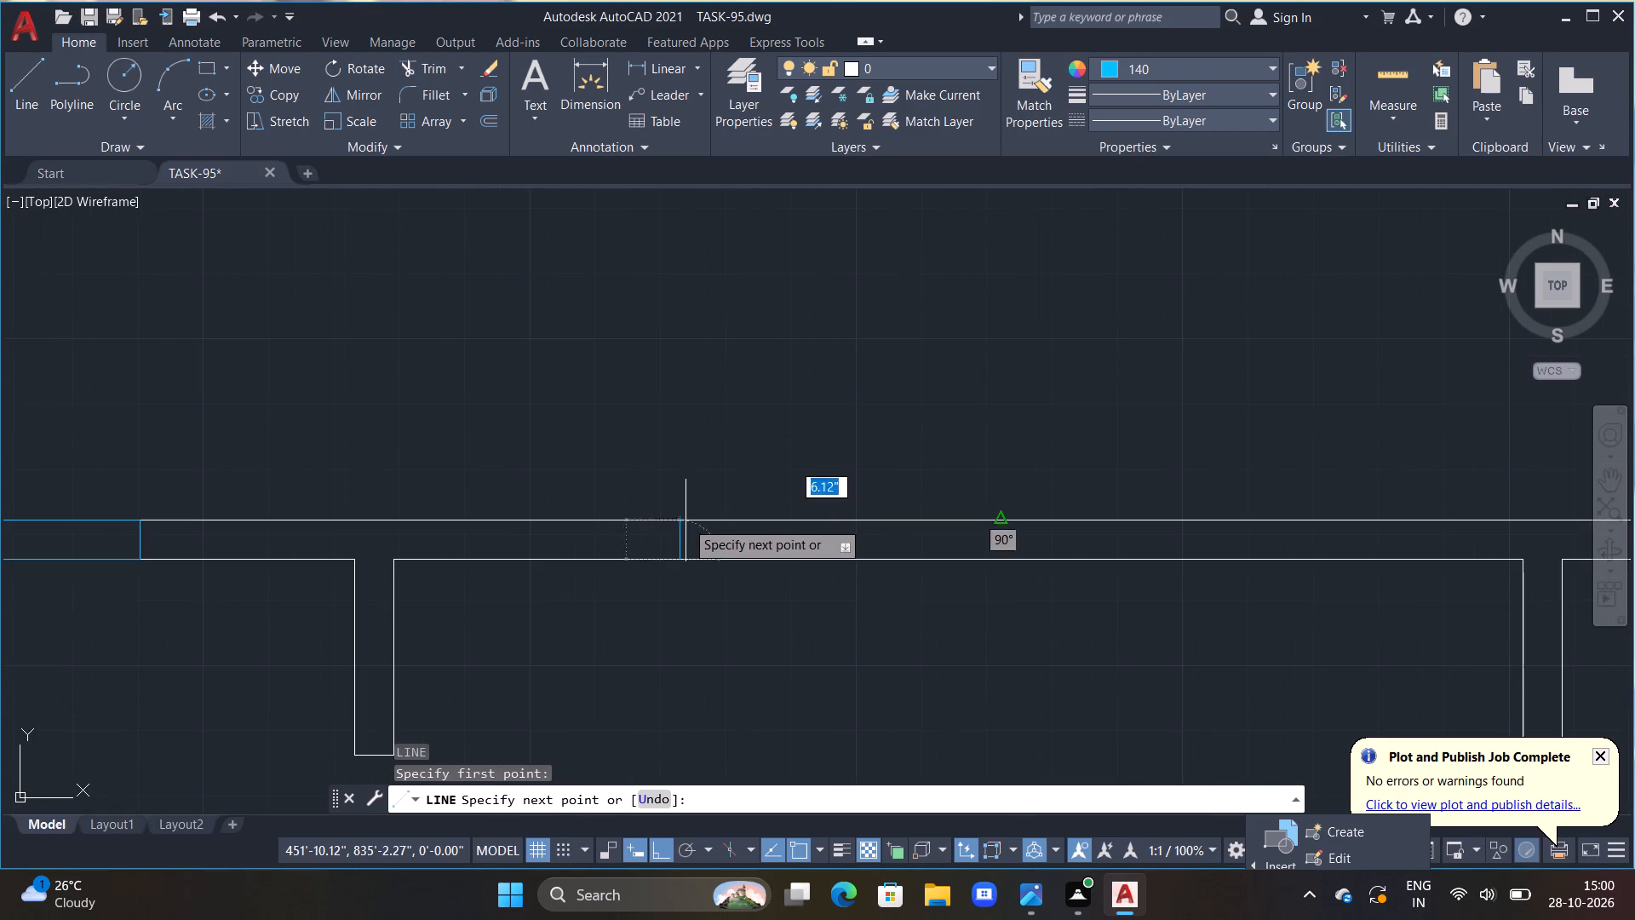
double_click(673, 490)
key(Escape)
text(TR)
key(space)
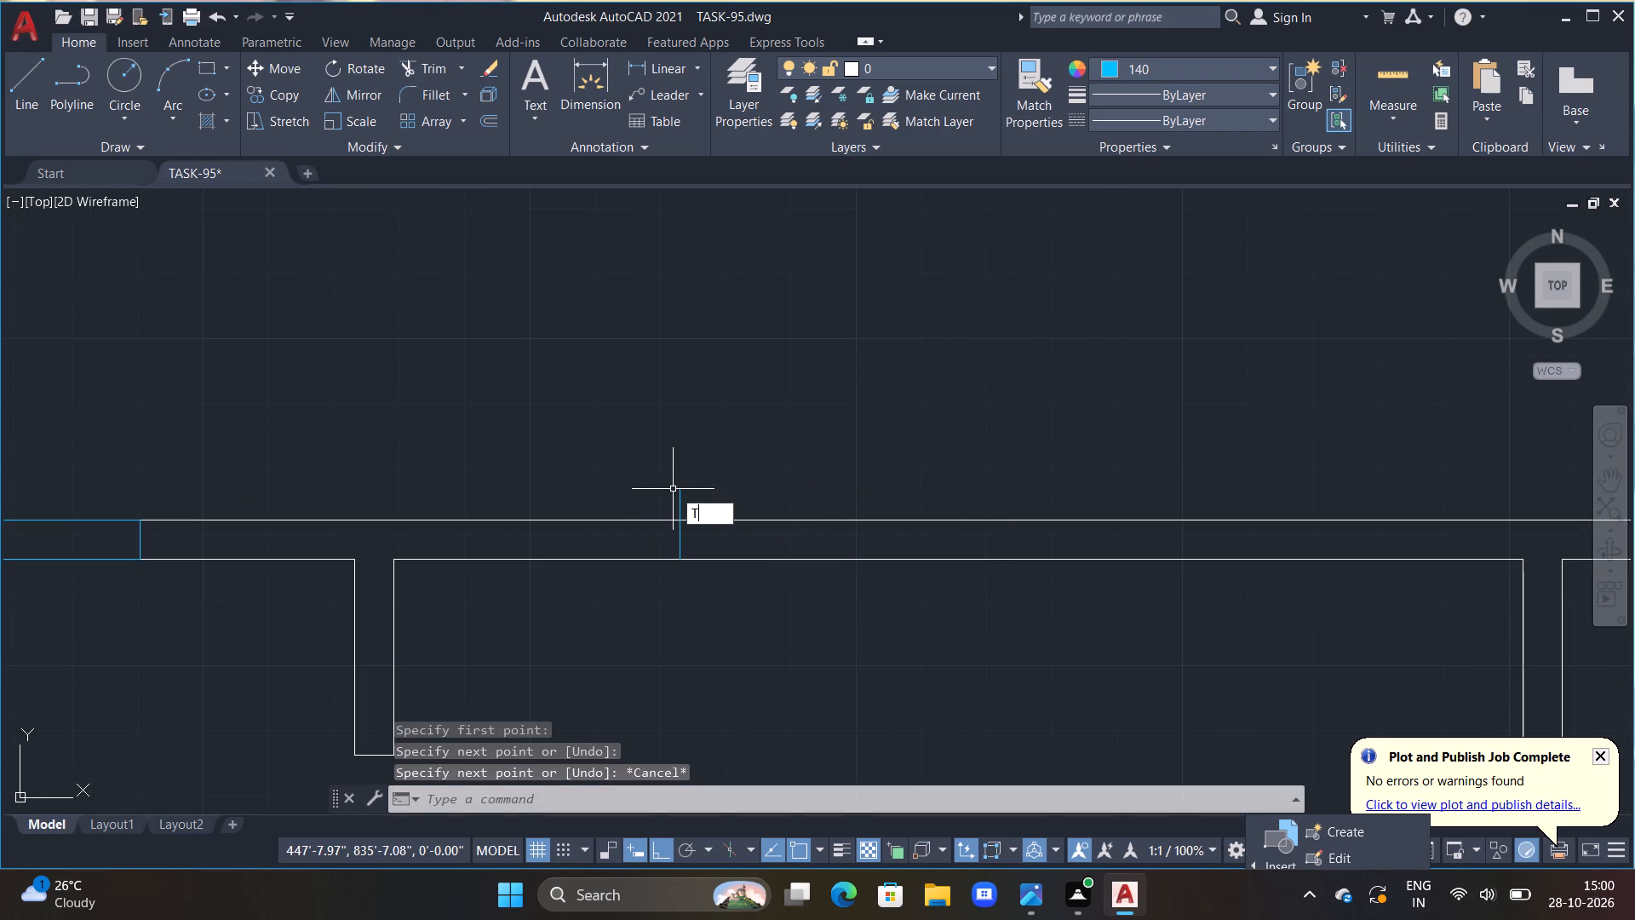
double_click(680, 491)
key(Escape)
Outline a 5' wide opening within the top wall, running right from the new vertical line and closing back at its lower end.
text(L)
key(space)
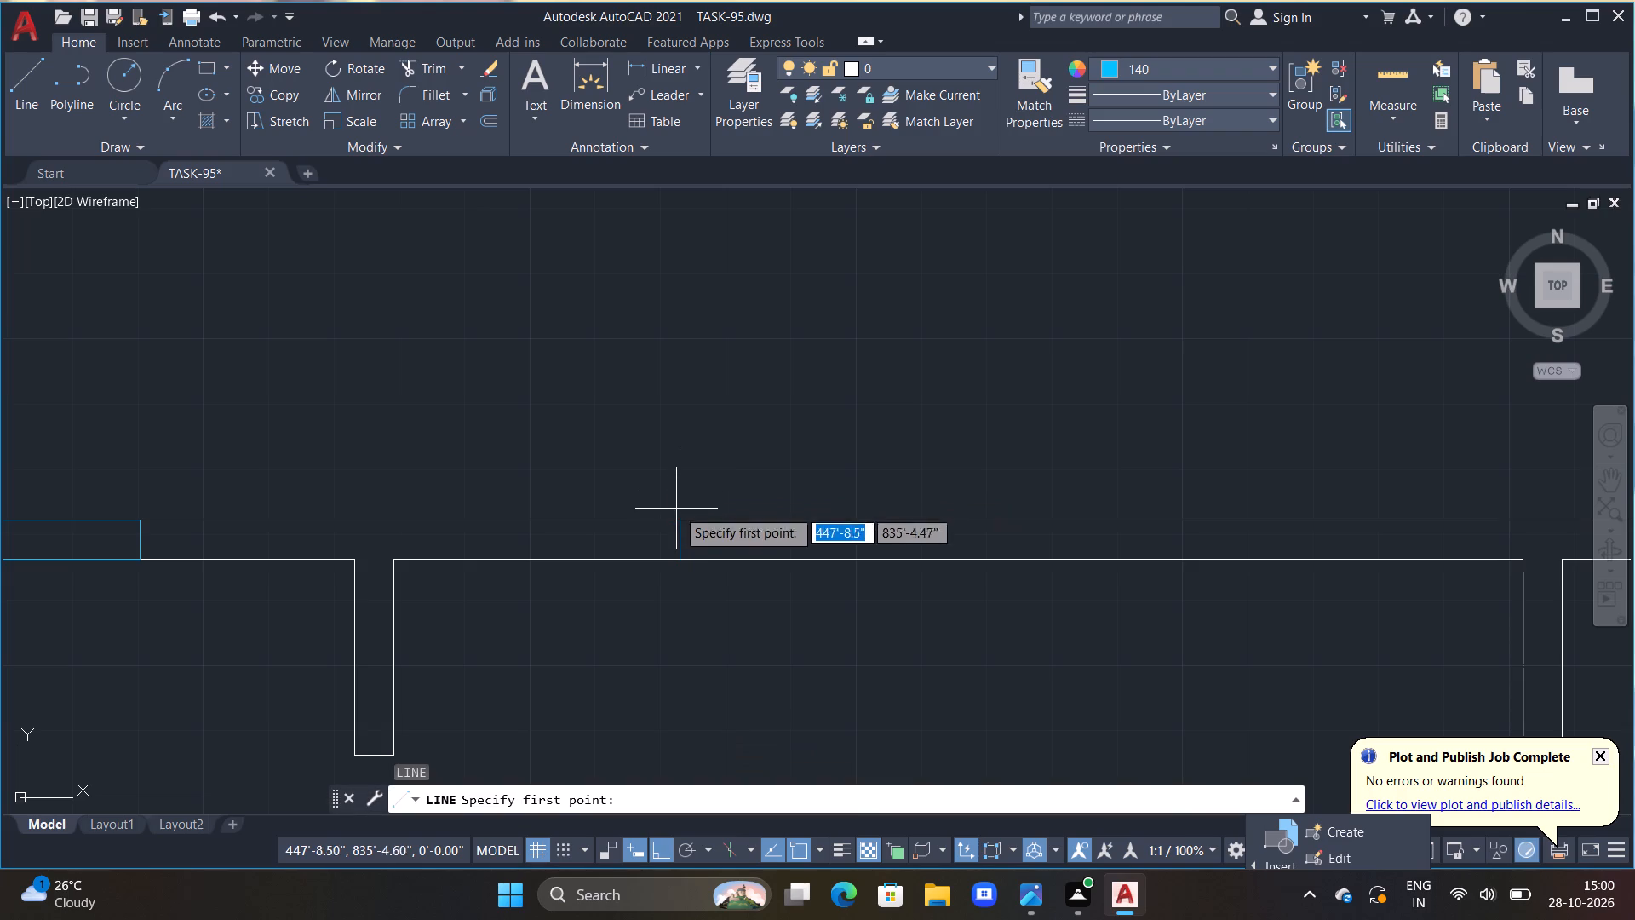
click(680, 520)
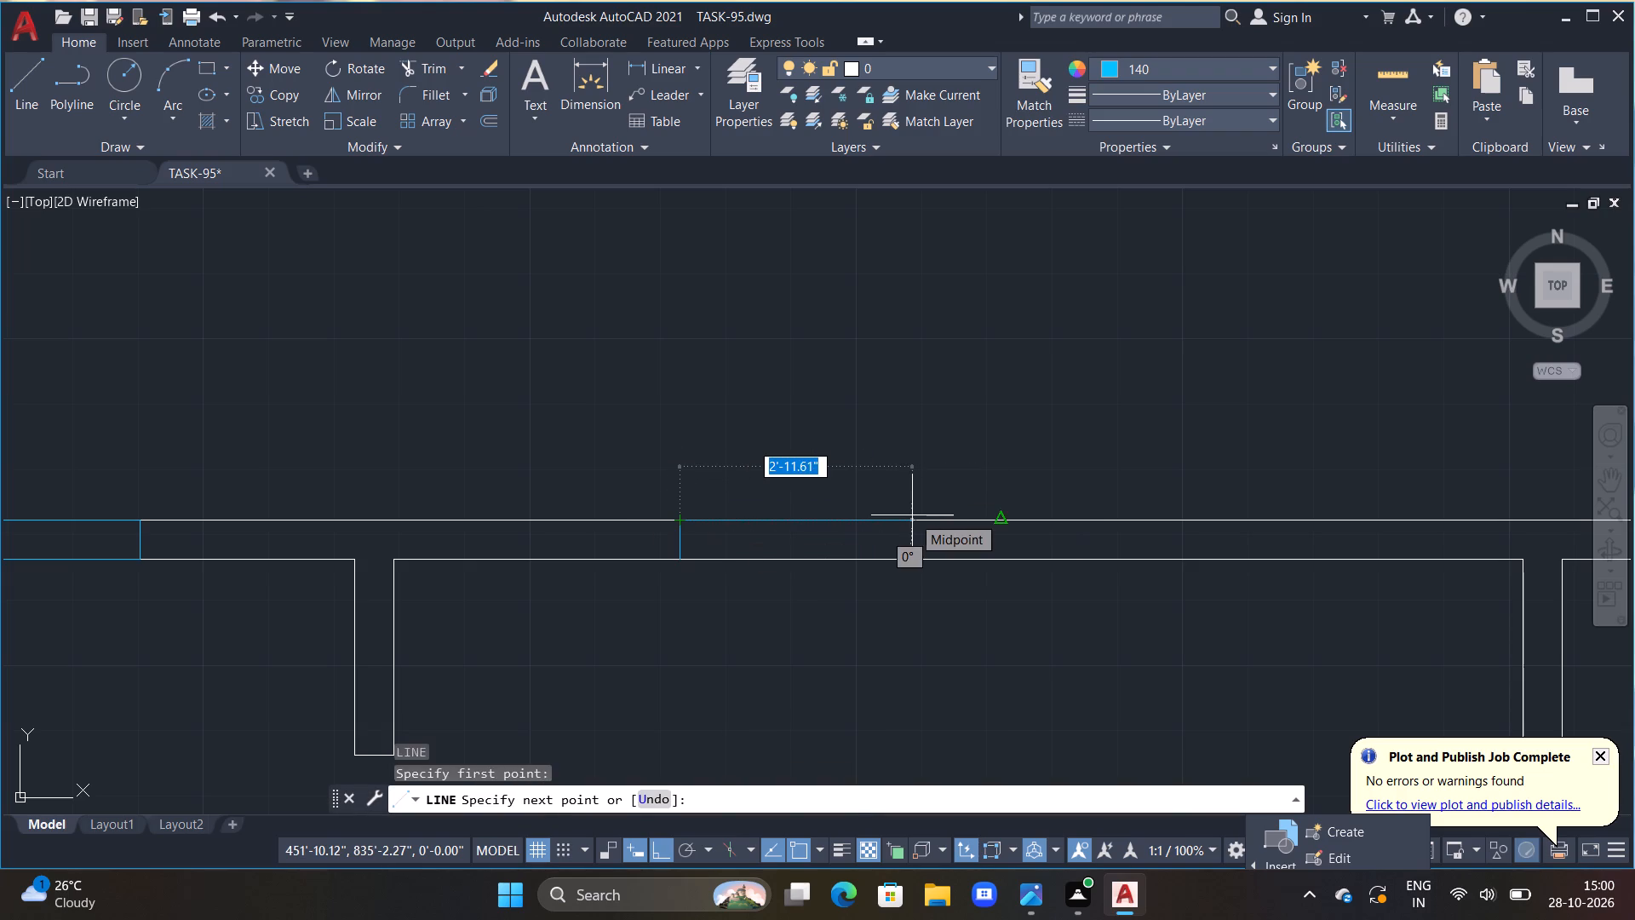
text(5')
key(Return)
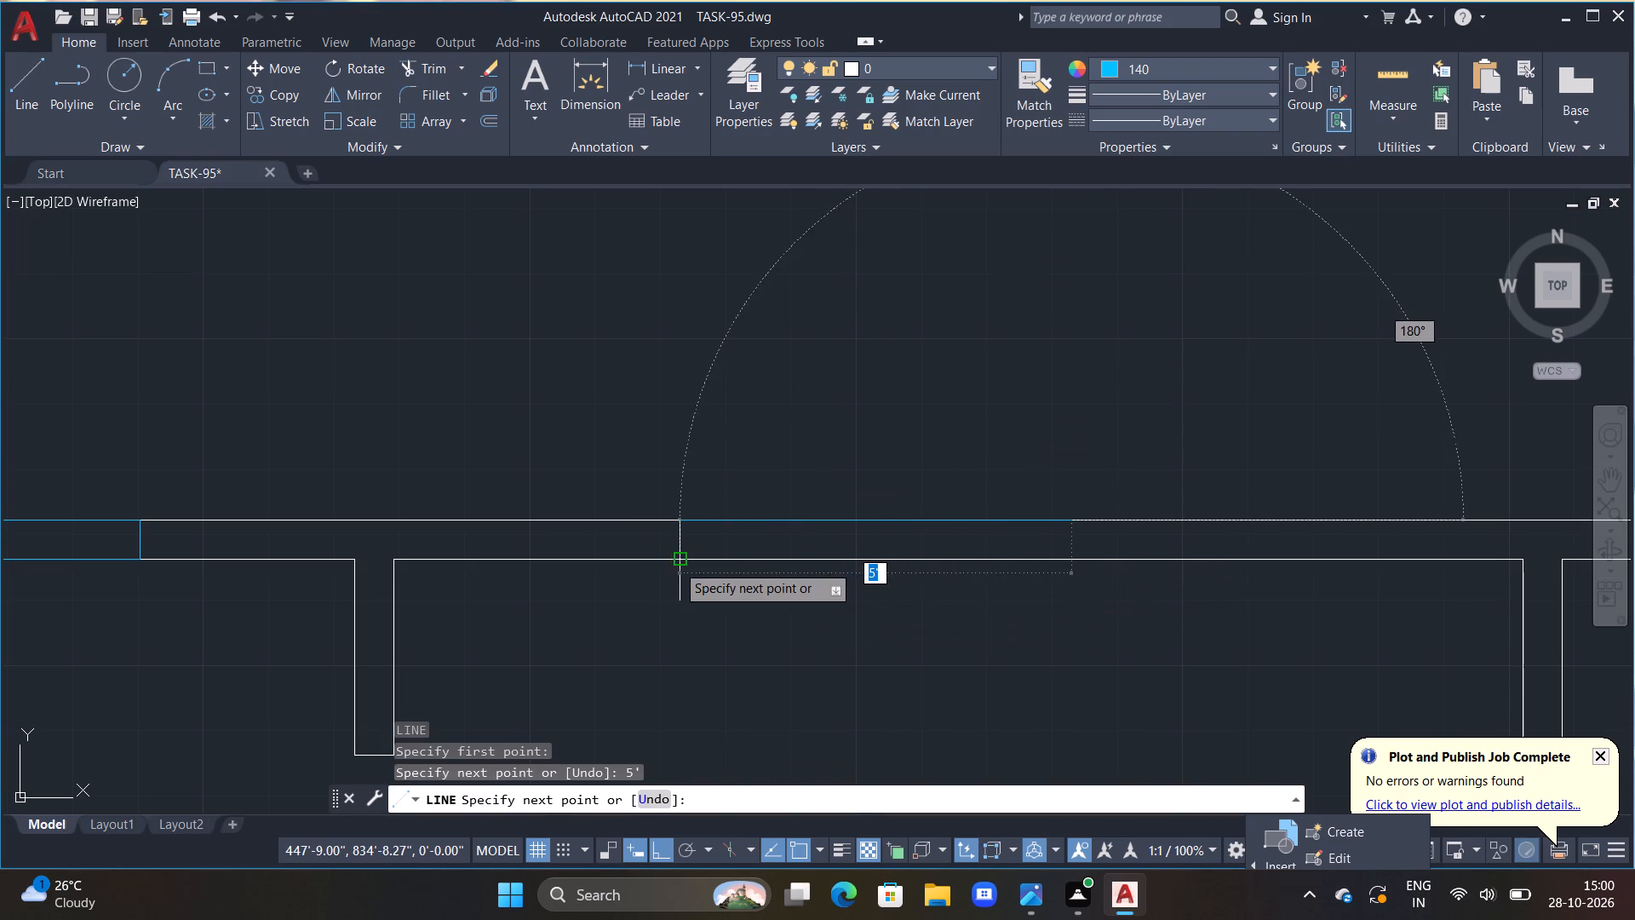
double_click(1073, 557)
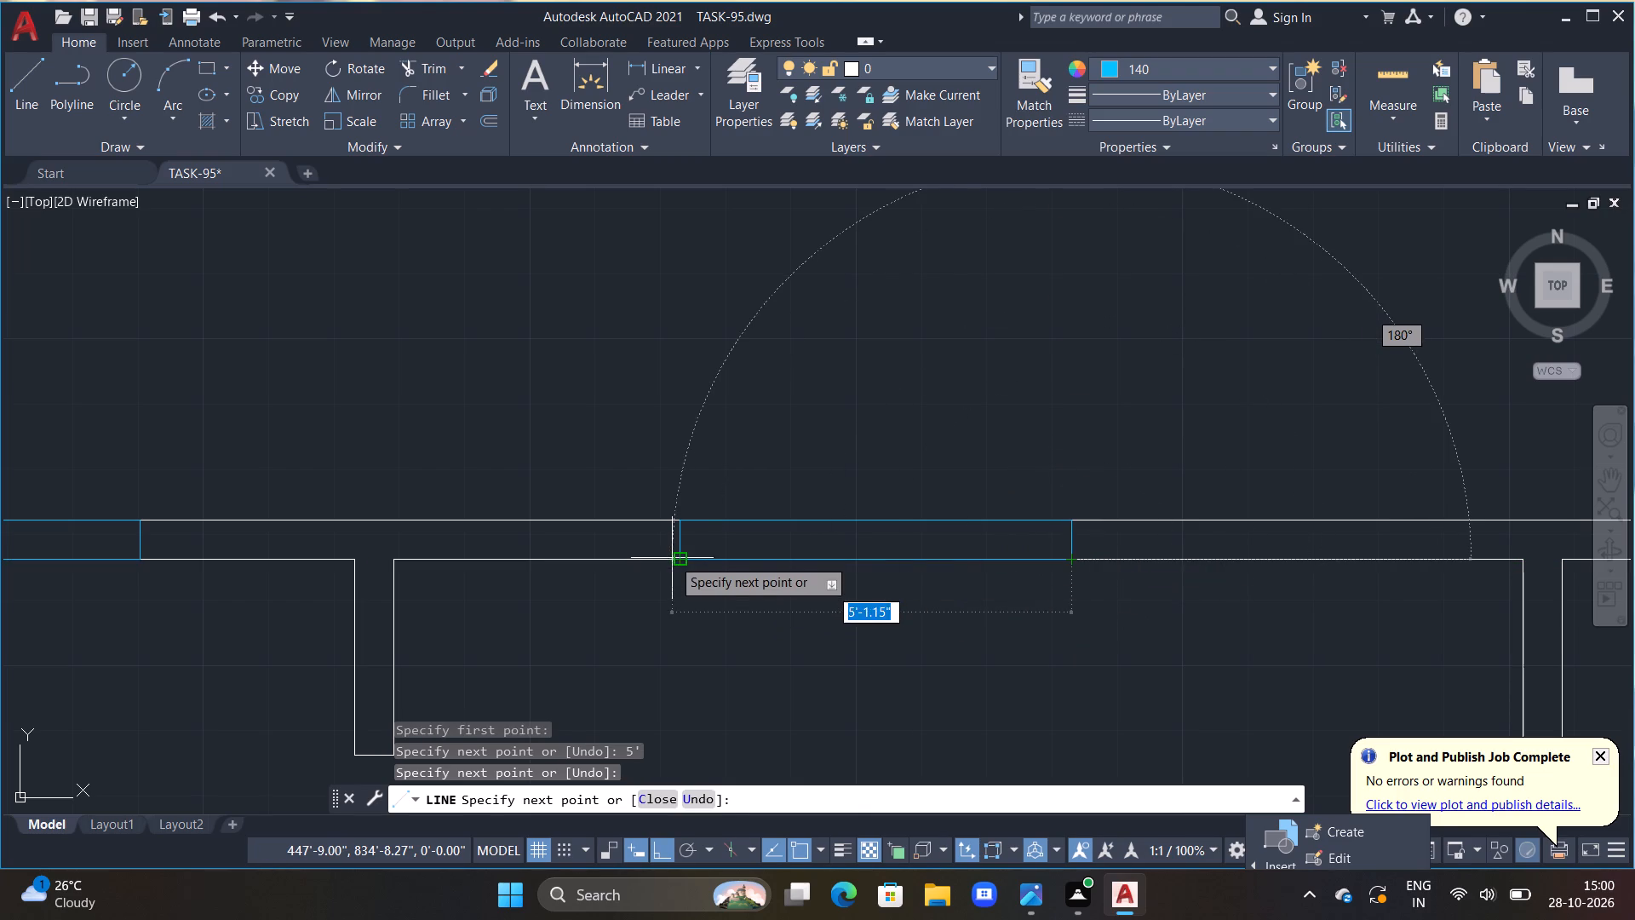
click(679, 561)
key(Escape)
Draw a vertical line across the top wall near the left side of the narrow middle room and trim it to both wall faces.
scroll(714, 610, down, 4)
scroll(820, 608, up, 1)
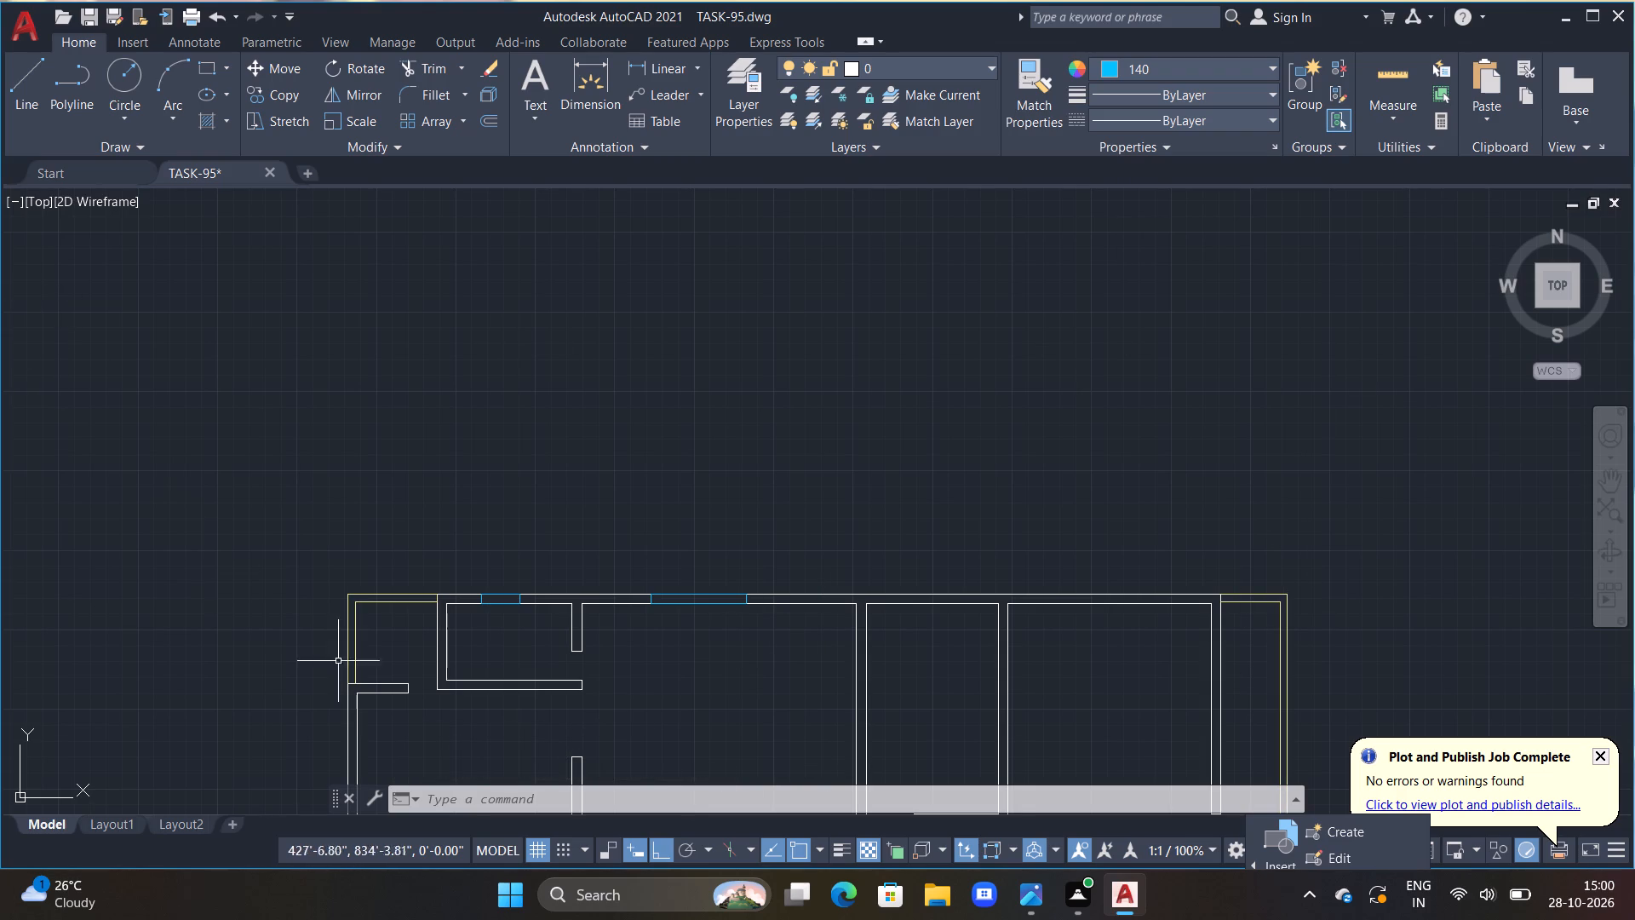
scroll(686, 529, down, 1)
middle_drag(686, 524, 536, 434)
scroll(634, 497, up, 2)
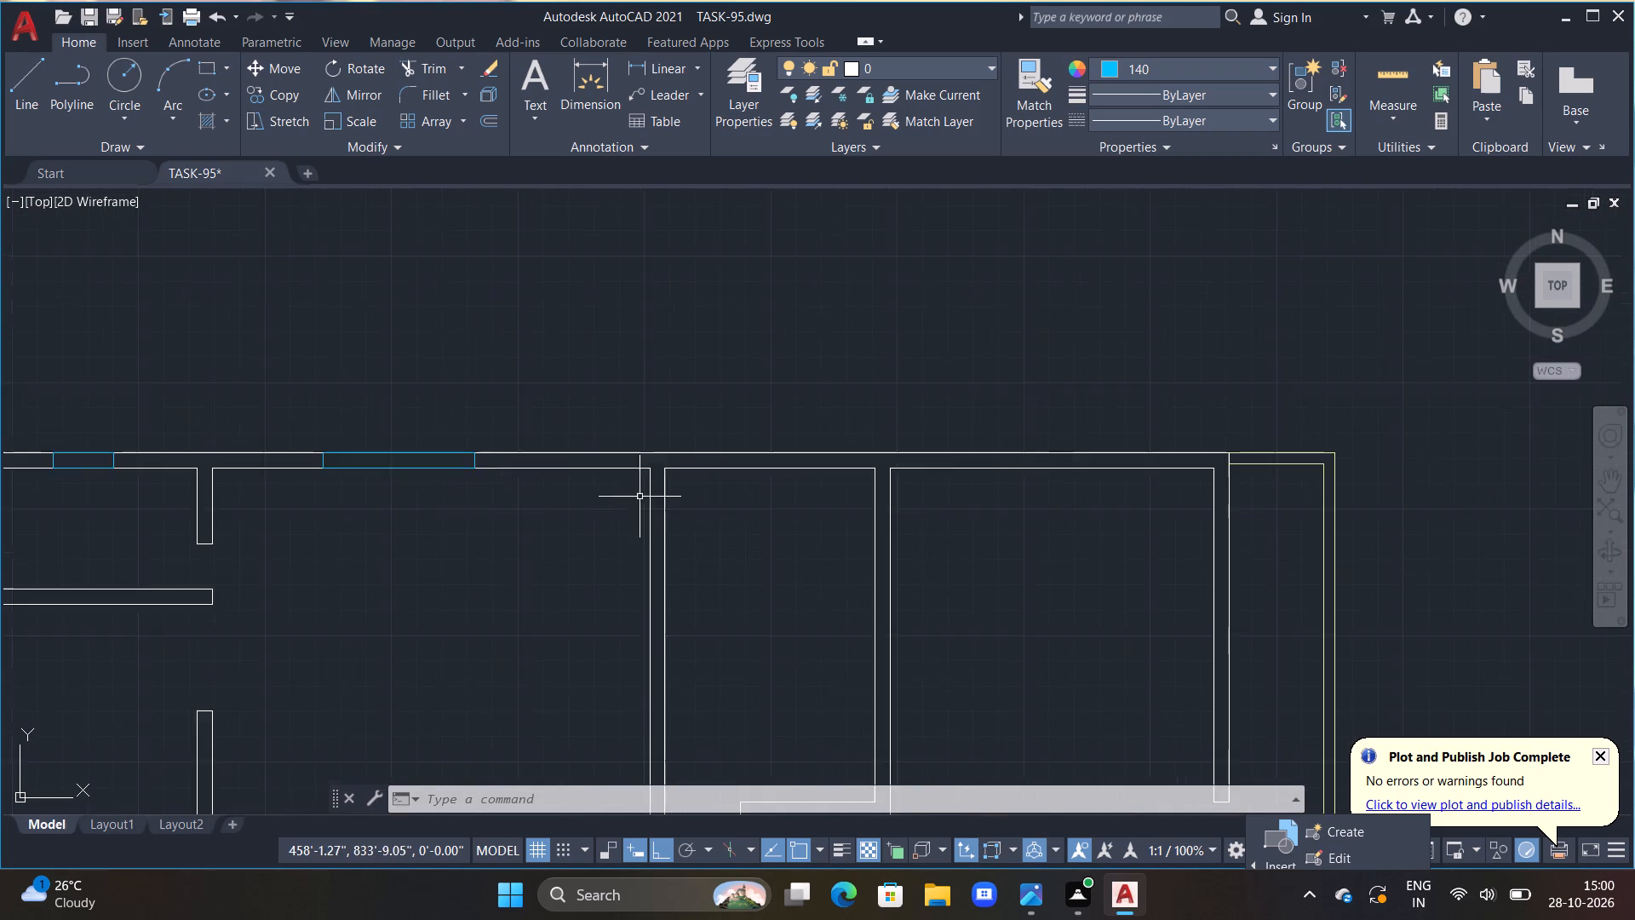
scroll(667, 490, down, 1)
middle_click(701, 465)
scroll(701, 465, up, 1)
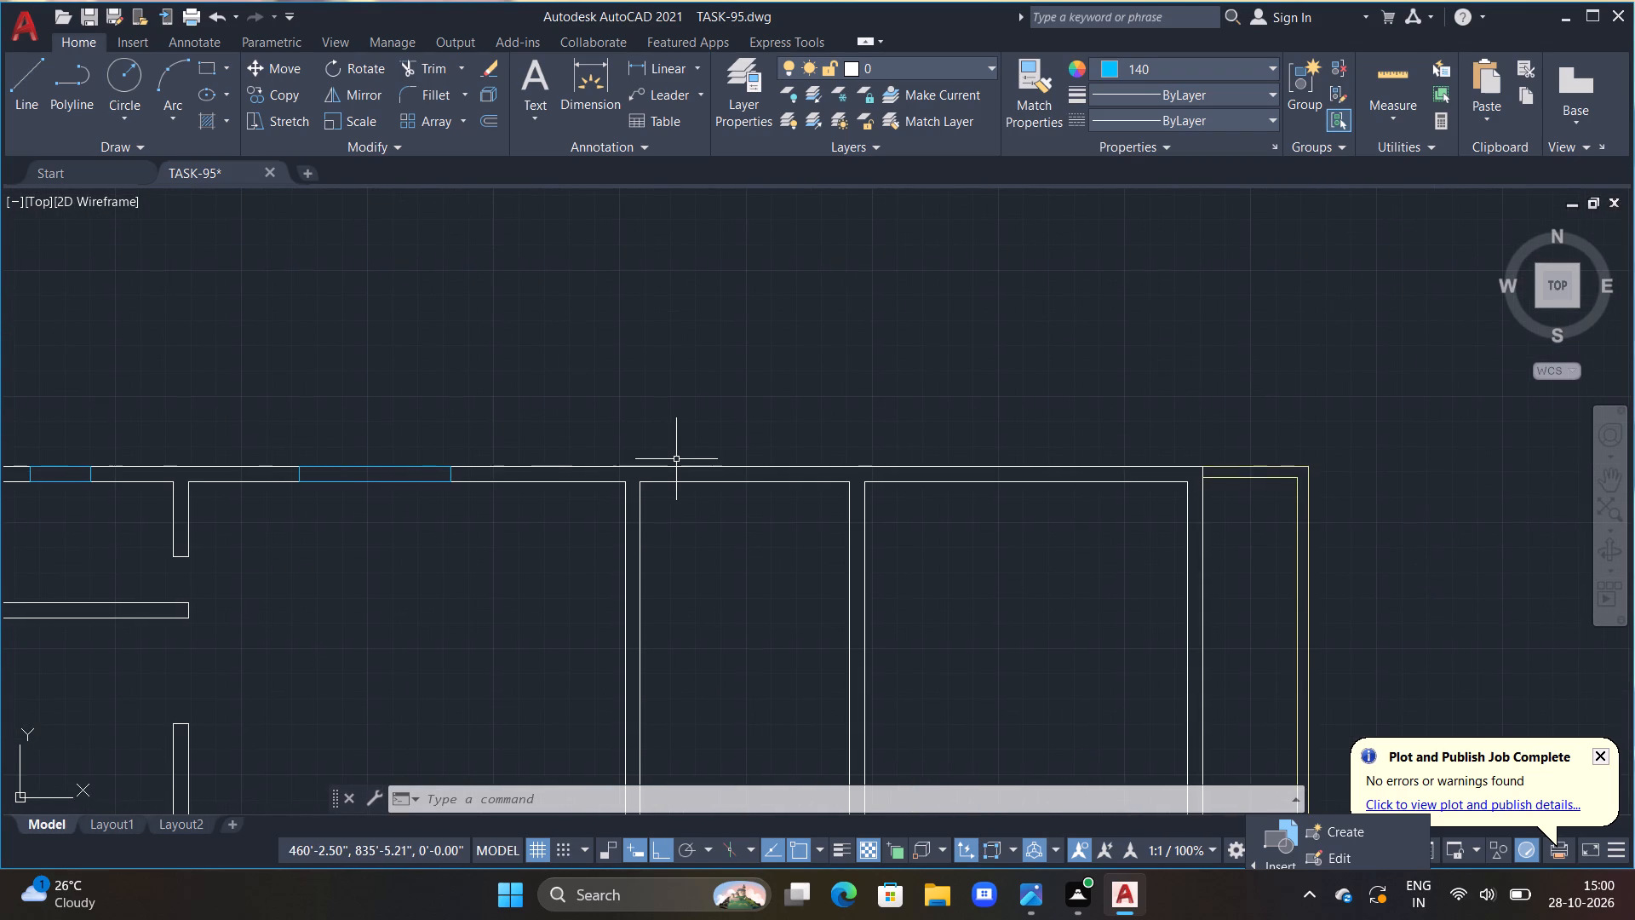
scroll(676, 459, up, 1)
middle_drag(703, 558, 679, 528)
text(L)
key(space)
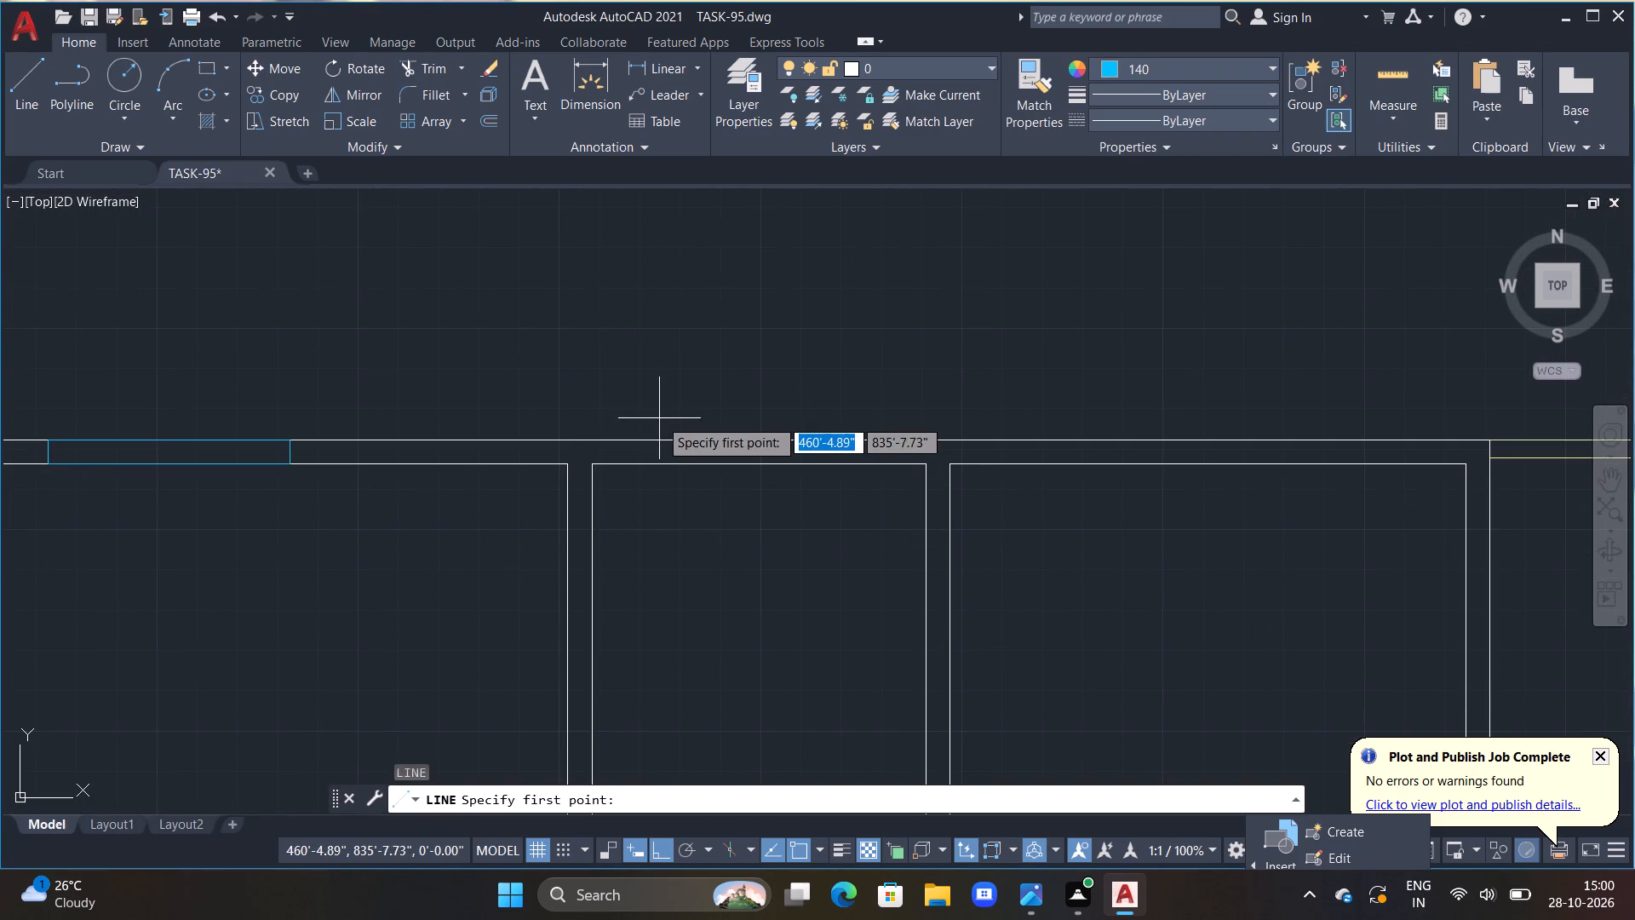
drag(652, 389, 652, 440)
click(654, 578)
key(Escape)
text(TR)
key(space)
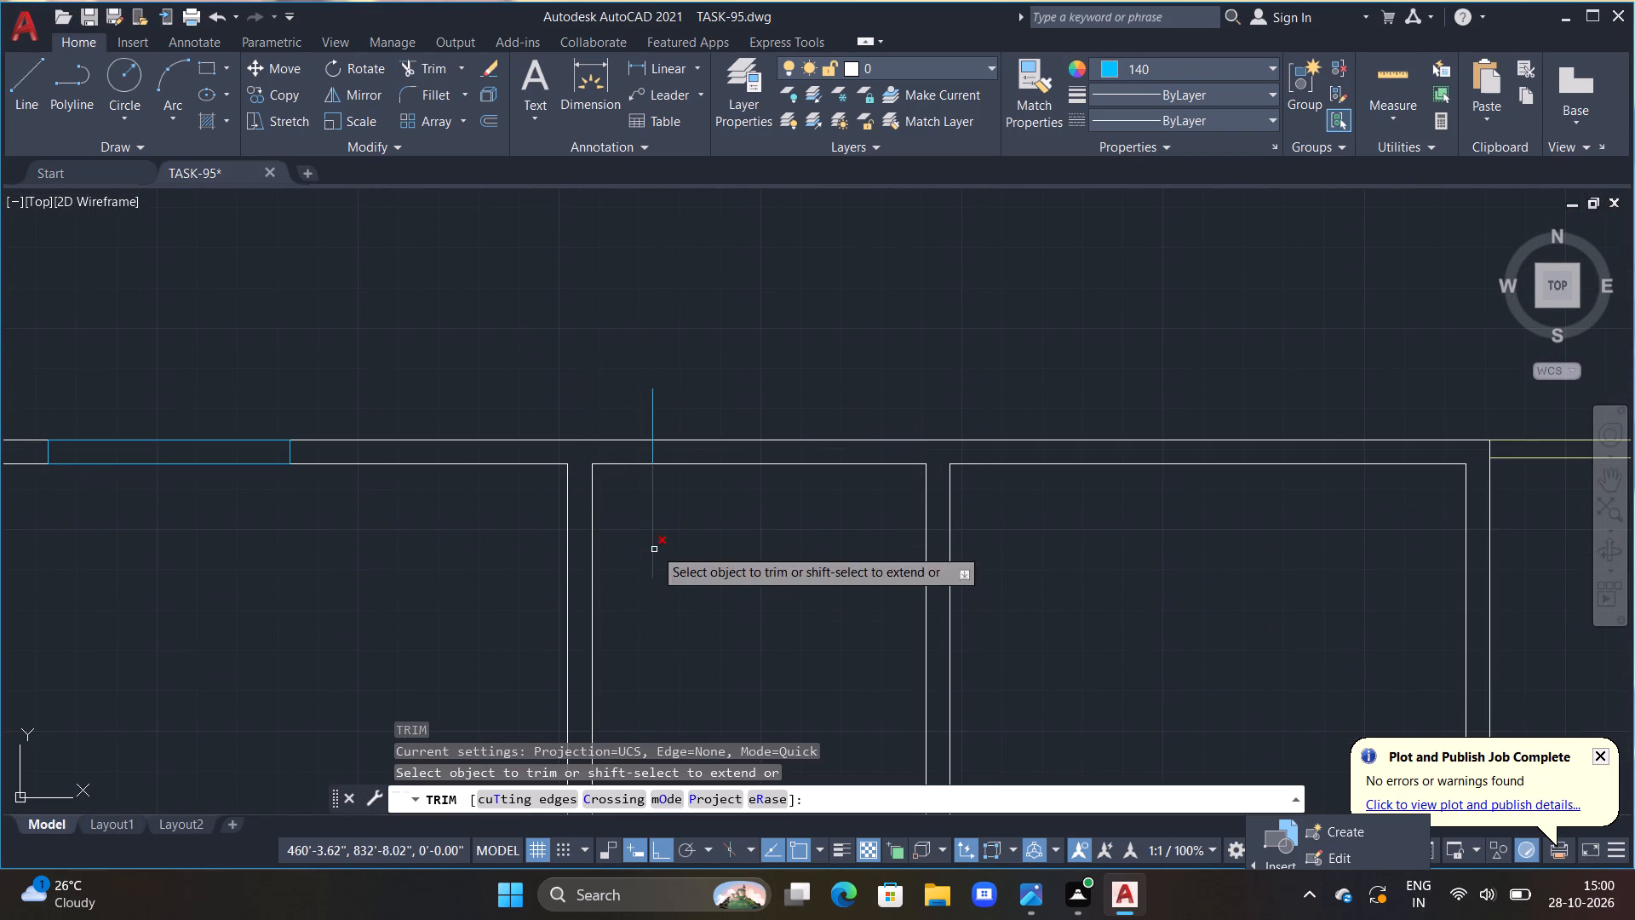
click(653, 513)
click(650, 413)
key(Escape)
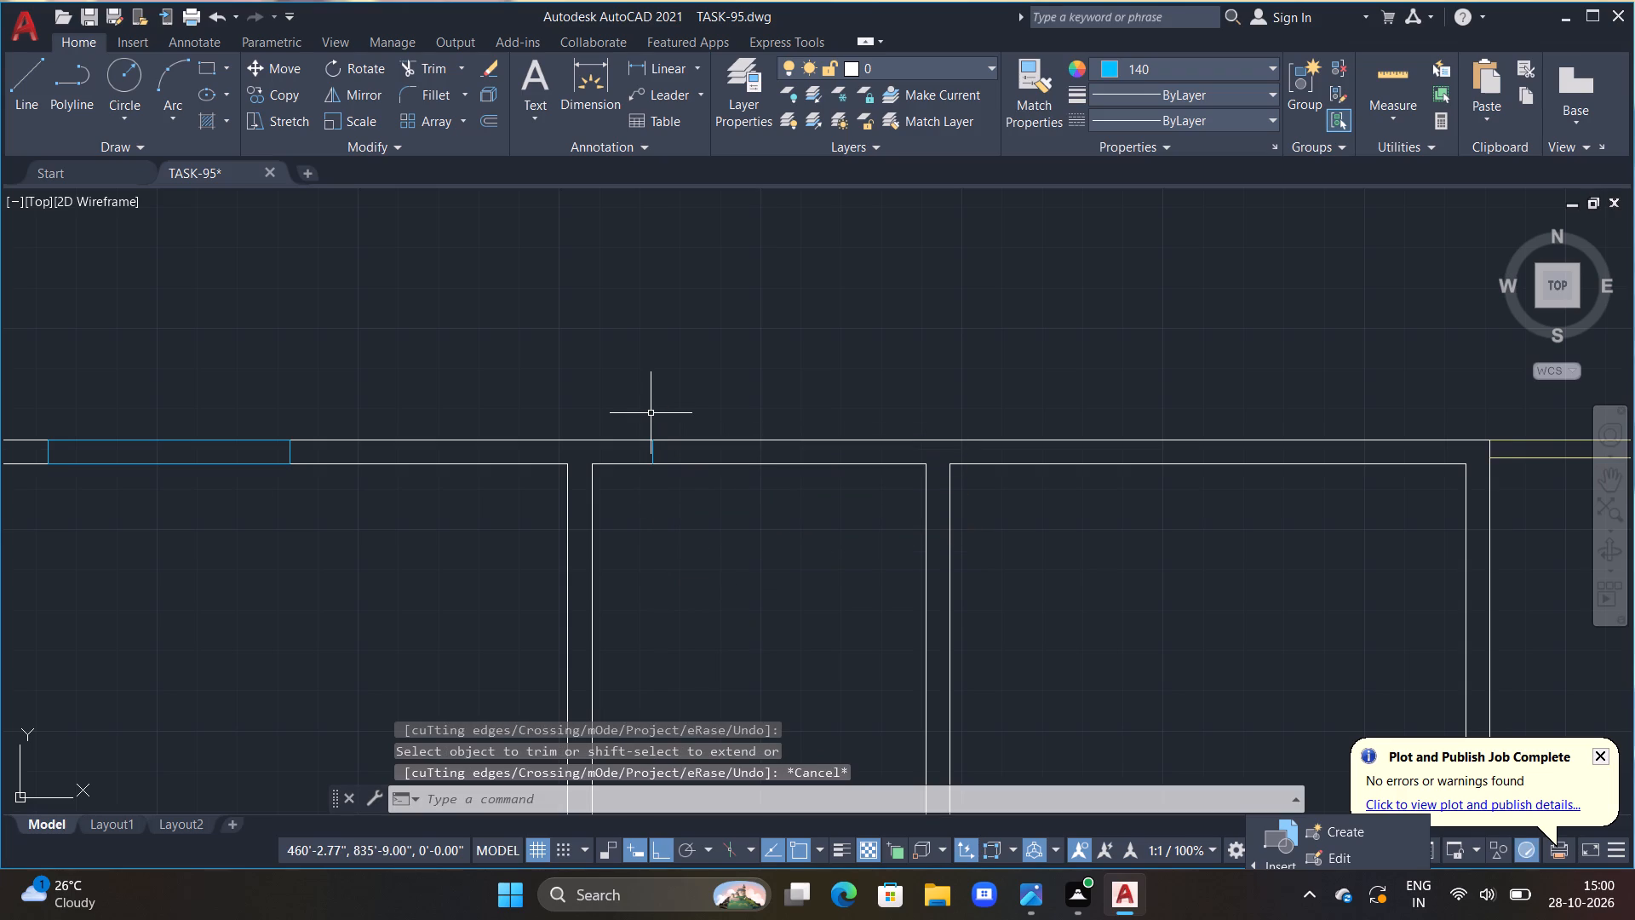
Outline a 3' wide opening in the top wall of the narrow middle room, running right from the trimmed line and closing back to it.
text(L)
key(space)
drag(652, 439, 667, 440)
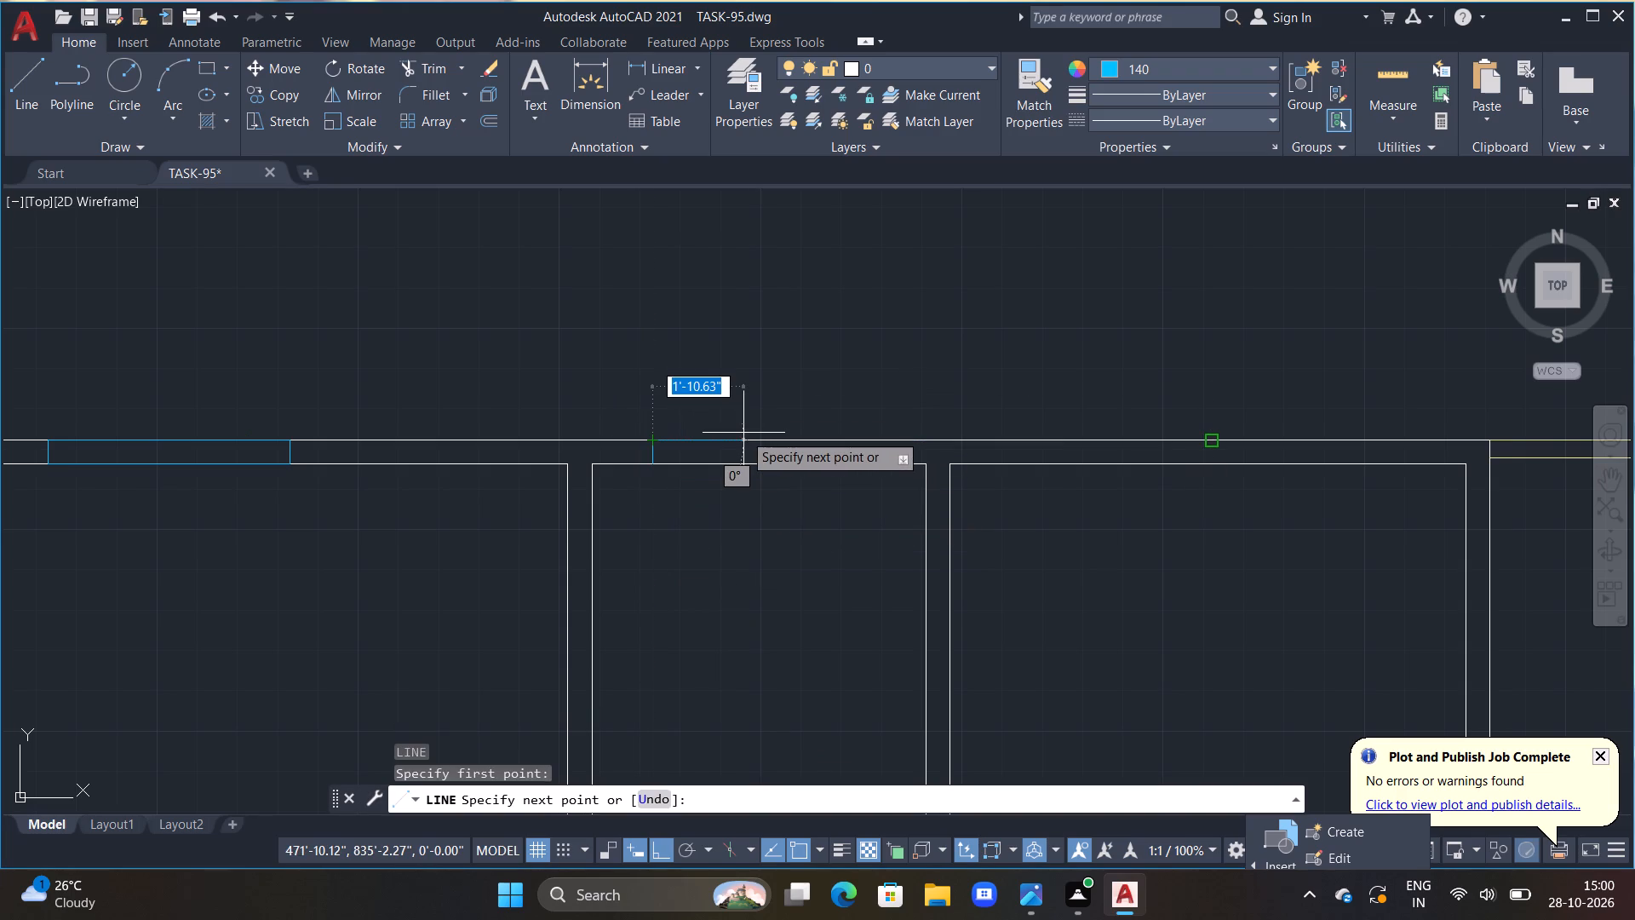
text(3')
key(Return)
scroll(743, 433, up, 1)
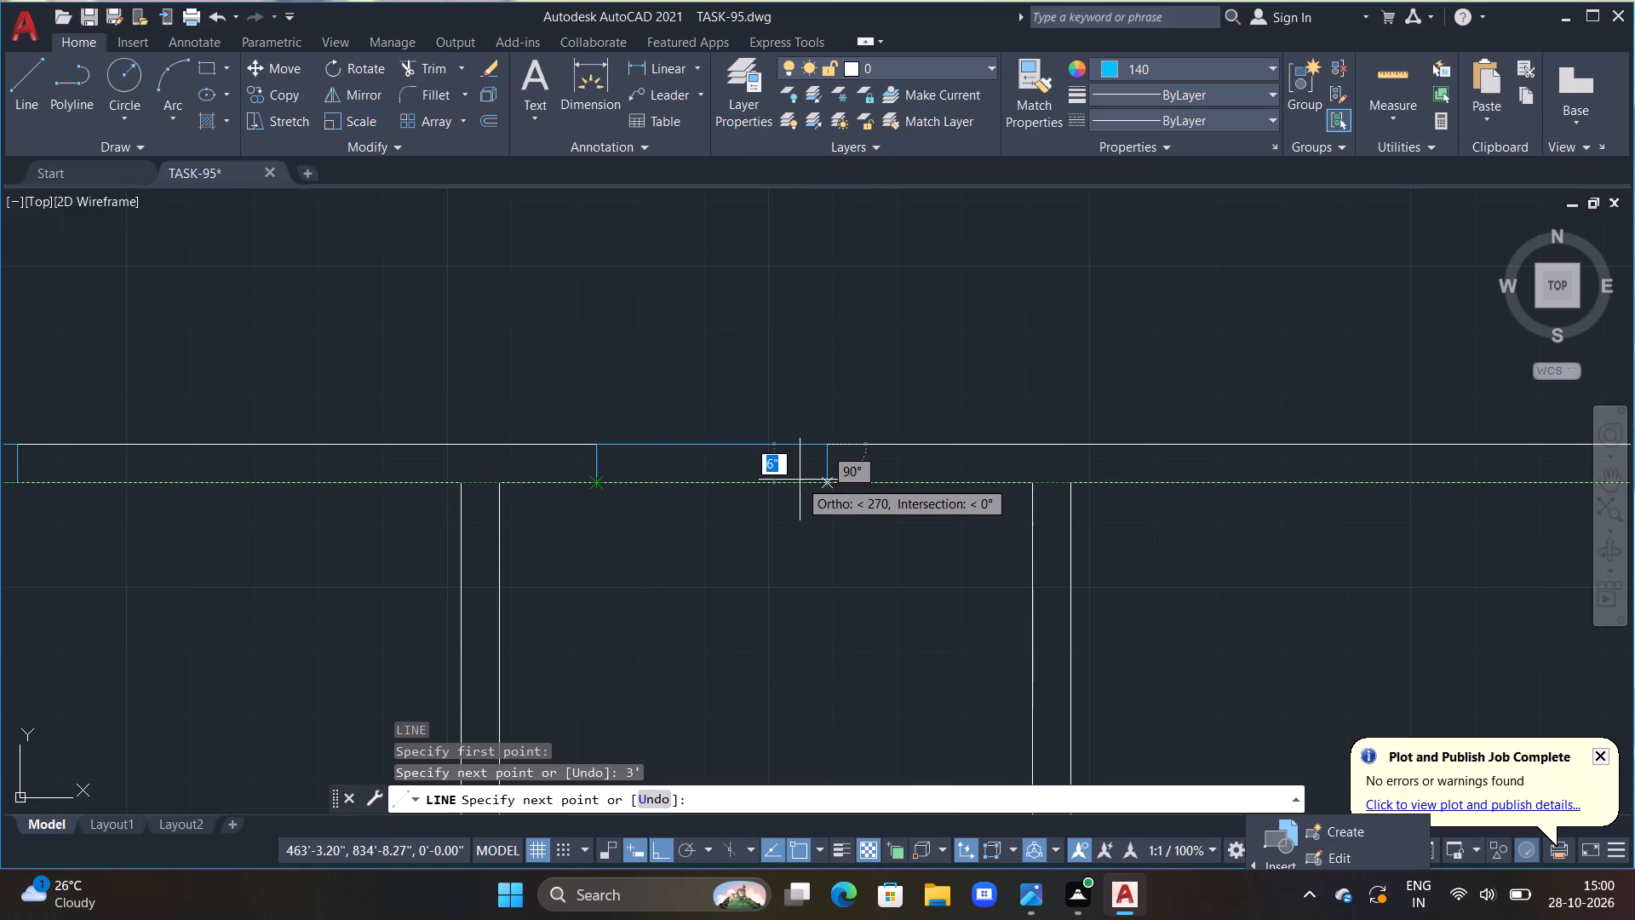
double_click(828, 482)
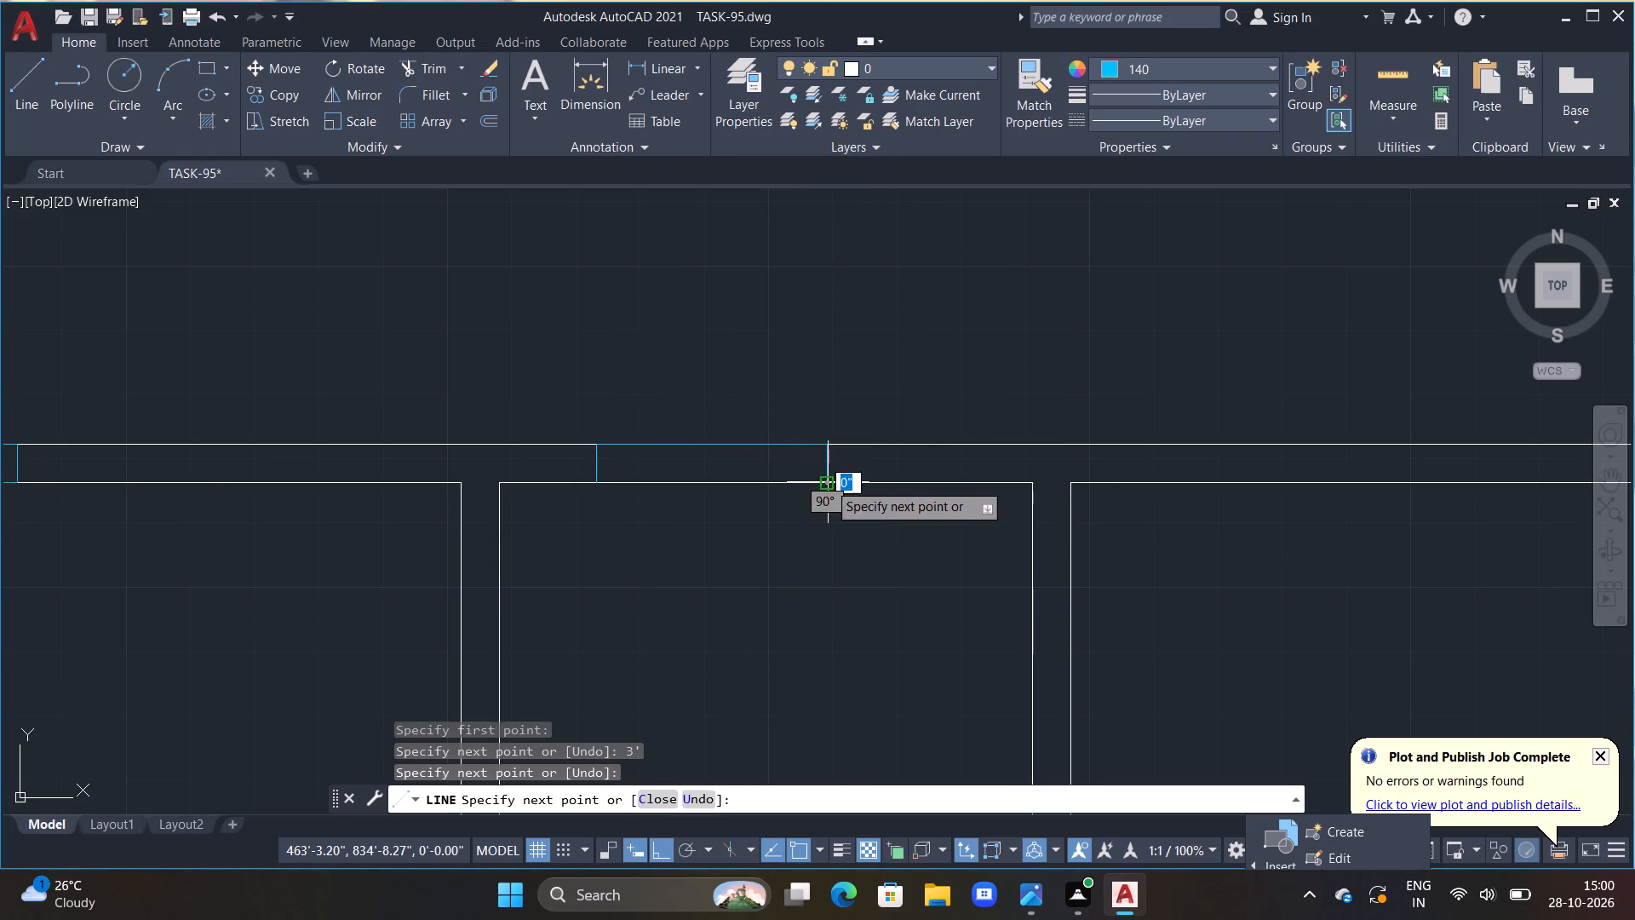
click(601, 484)
key(Escape)
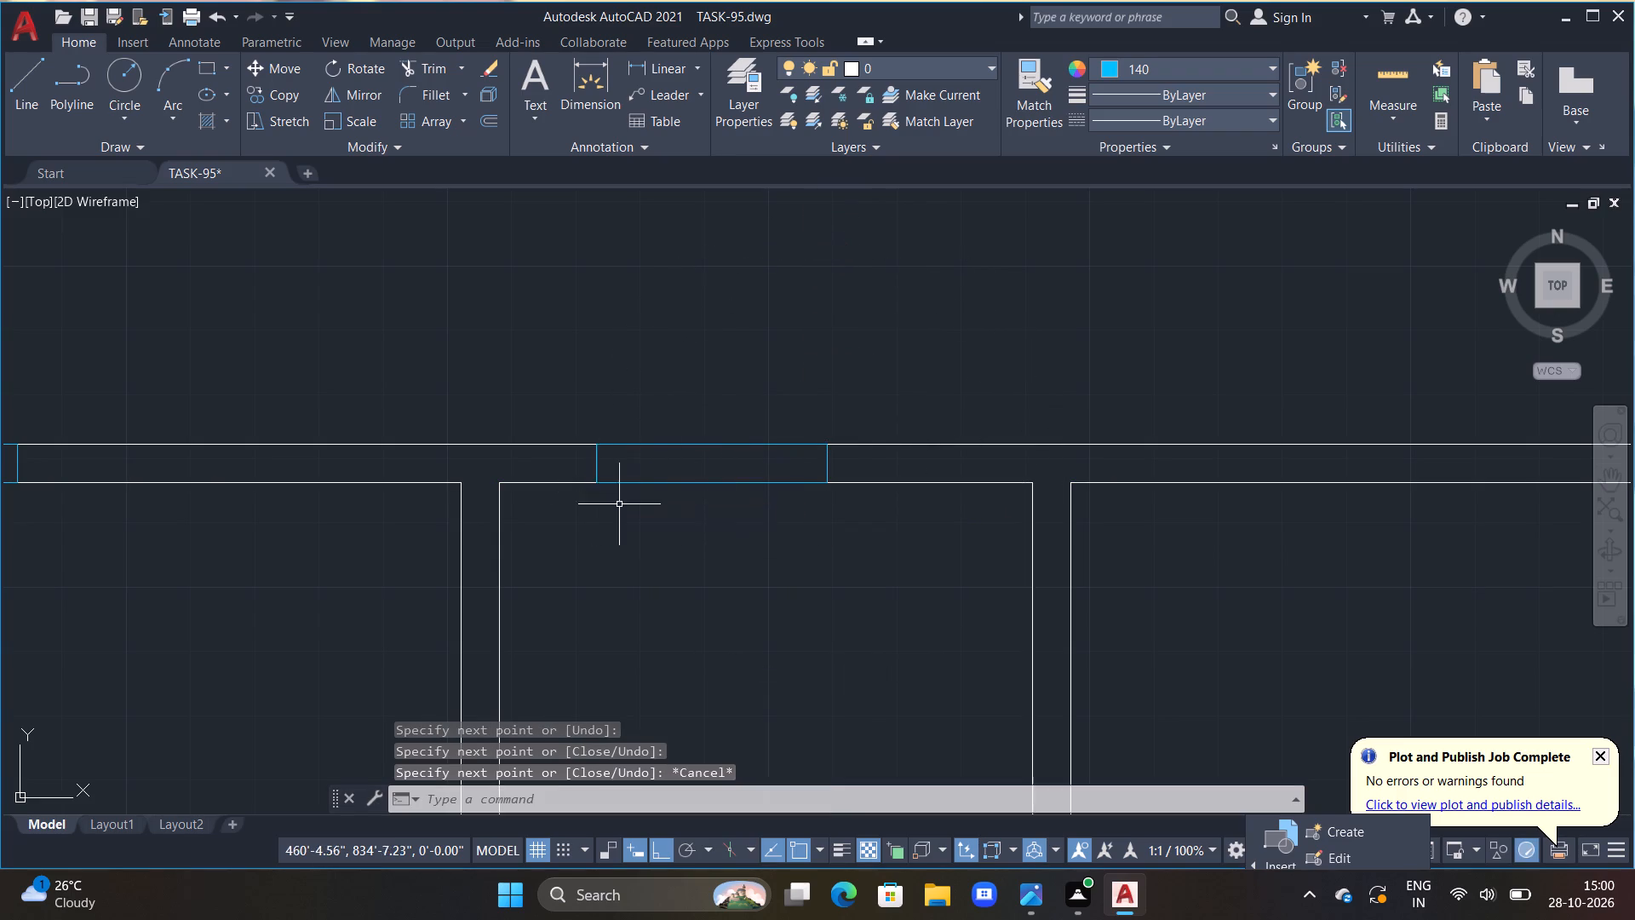
Draw a vertical line across the top wall of the room beside the right corner space and trim it to both wall faces.
scroll(675, 546, down, 3)
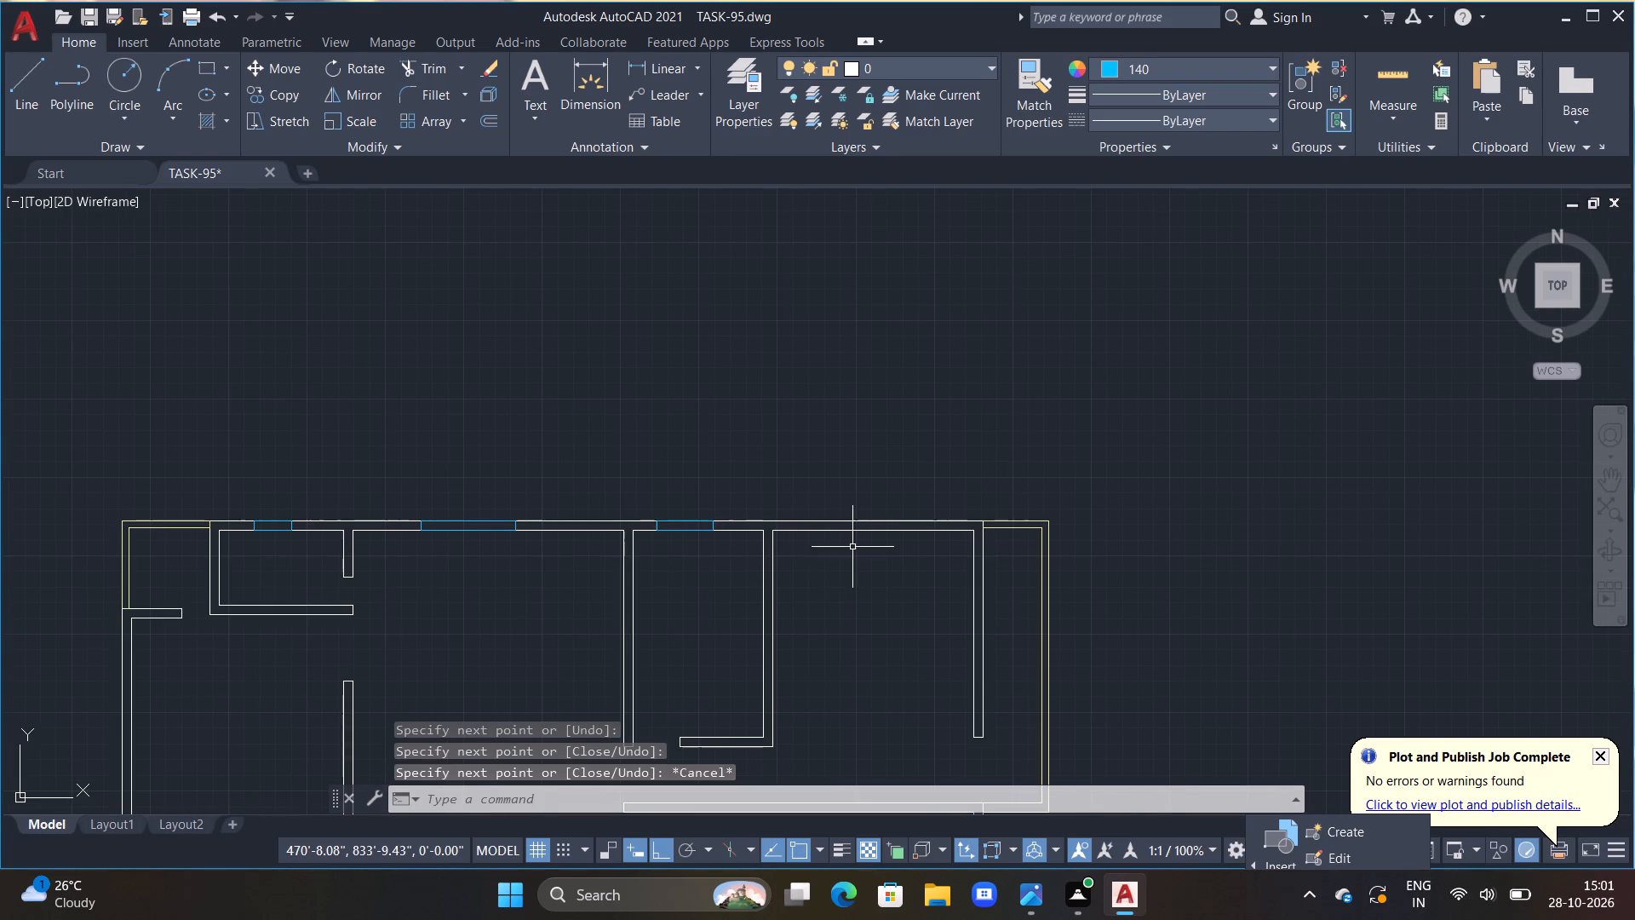
scroll(852, 546, up, 2)
middle_drag(824, 543, 743, 543)
text(L)
key(space)
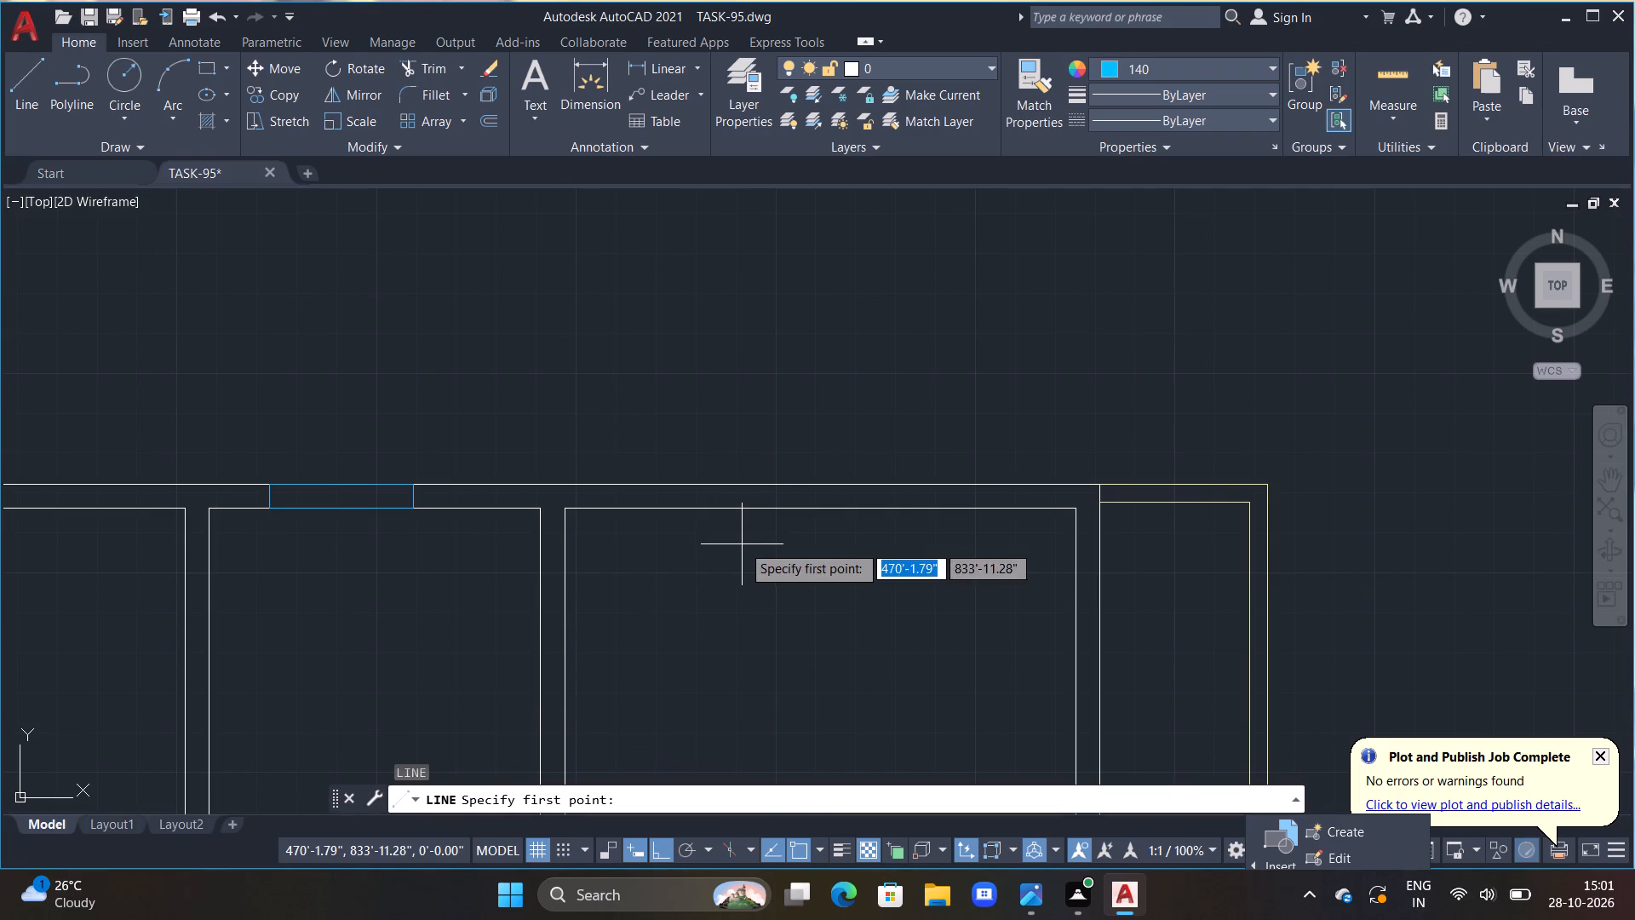
click(668, 460)
click(681, 566)
key(Escape)
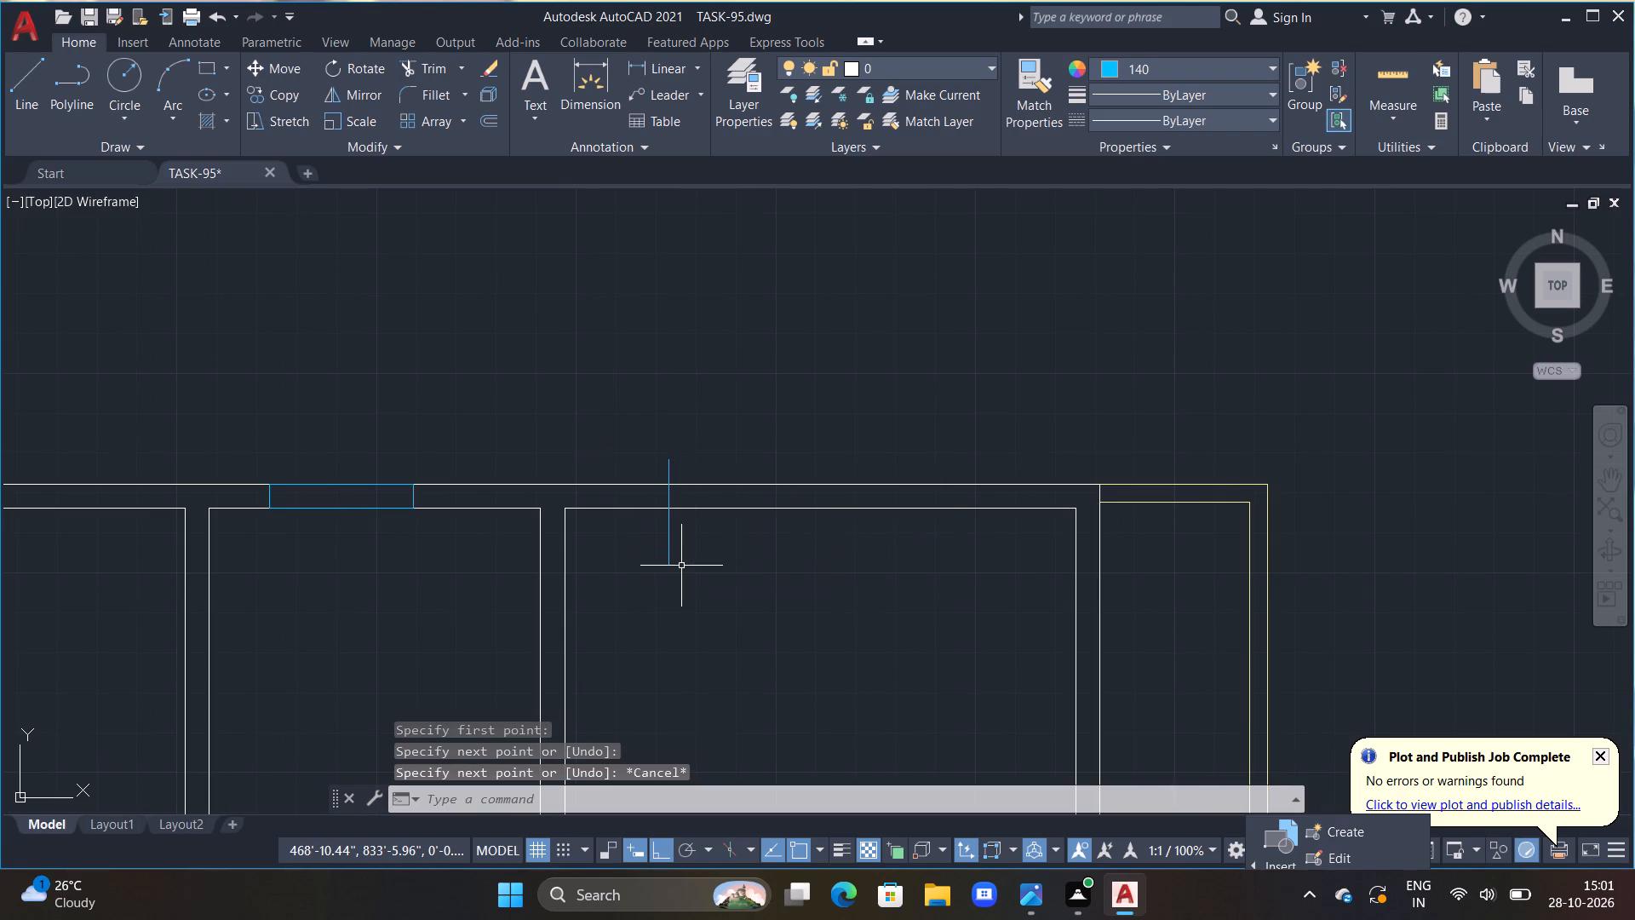
text(TR)
key(space)
click(672, 548)
click(648, 544)
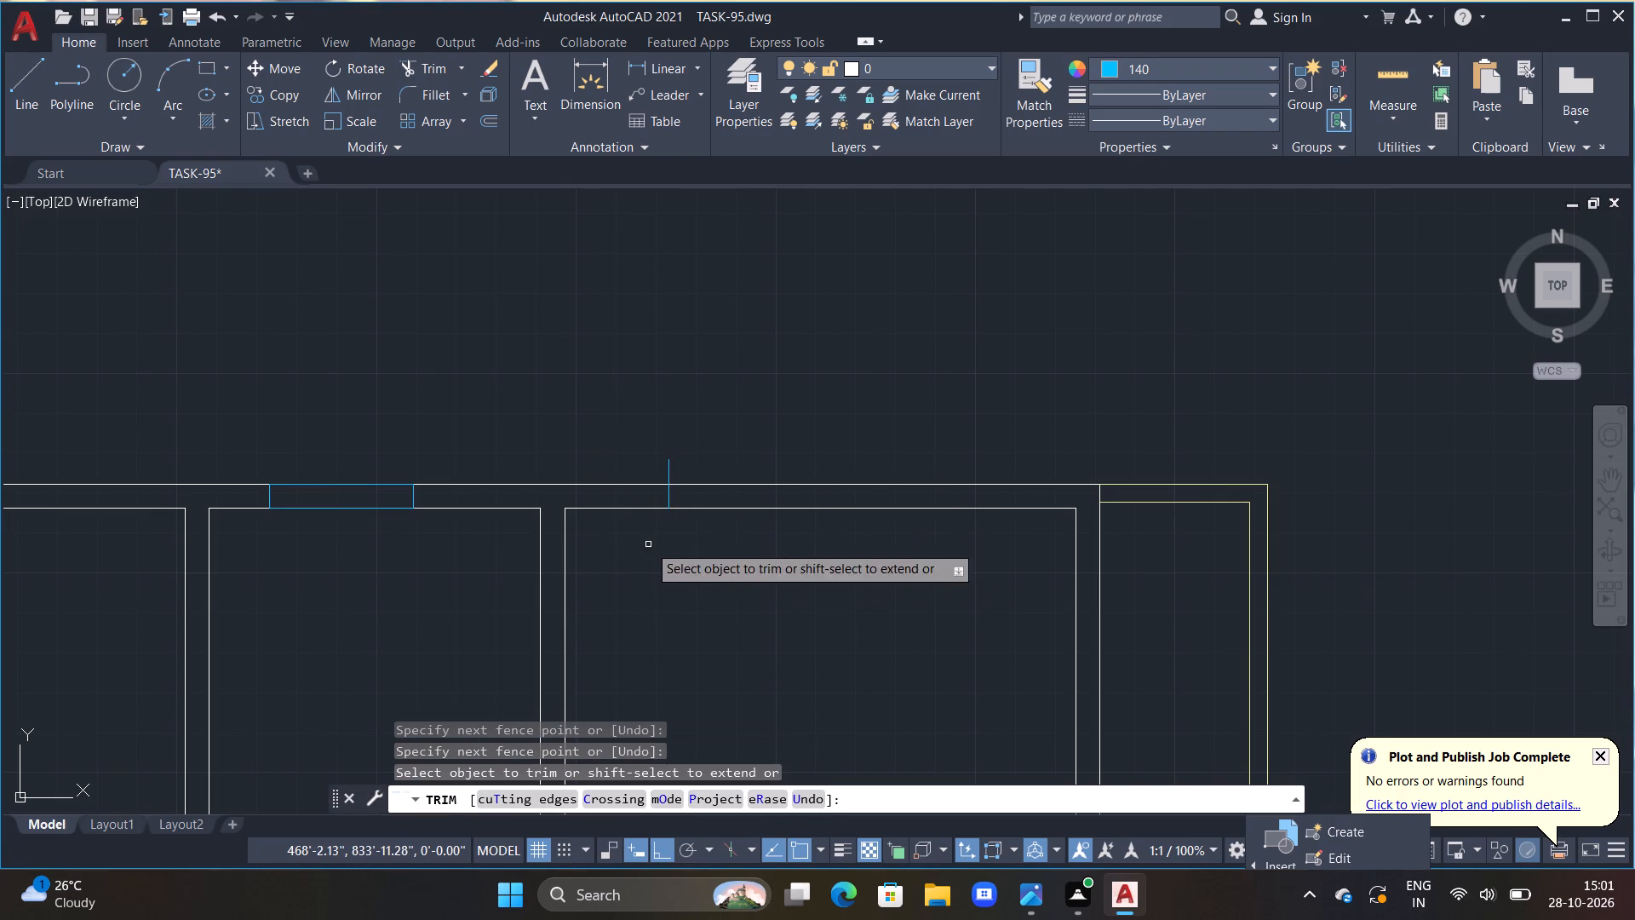
click(669, 470)
key(Escape)
Outline a 6' wide opening in the top wall of the room beside the right corner space, running right from the trimmed line.
text(L)
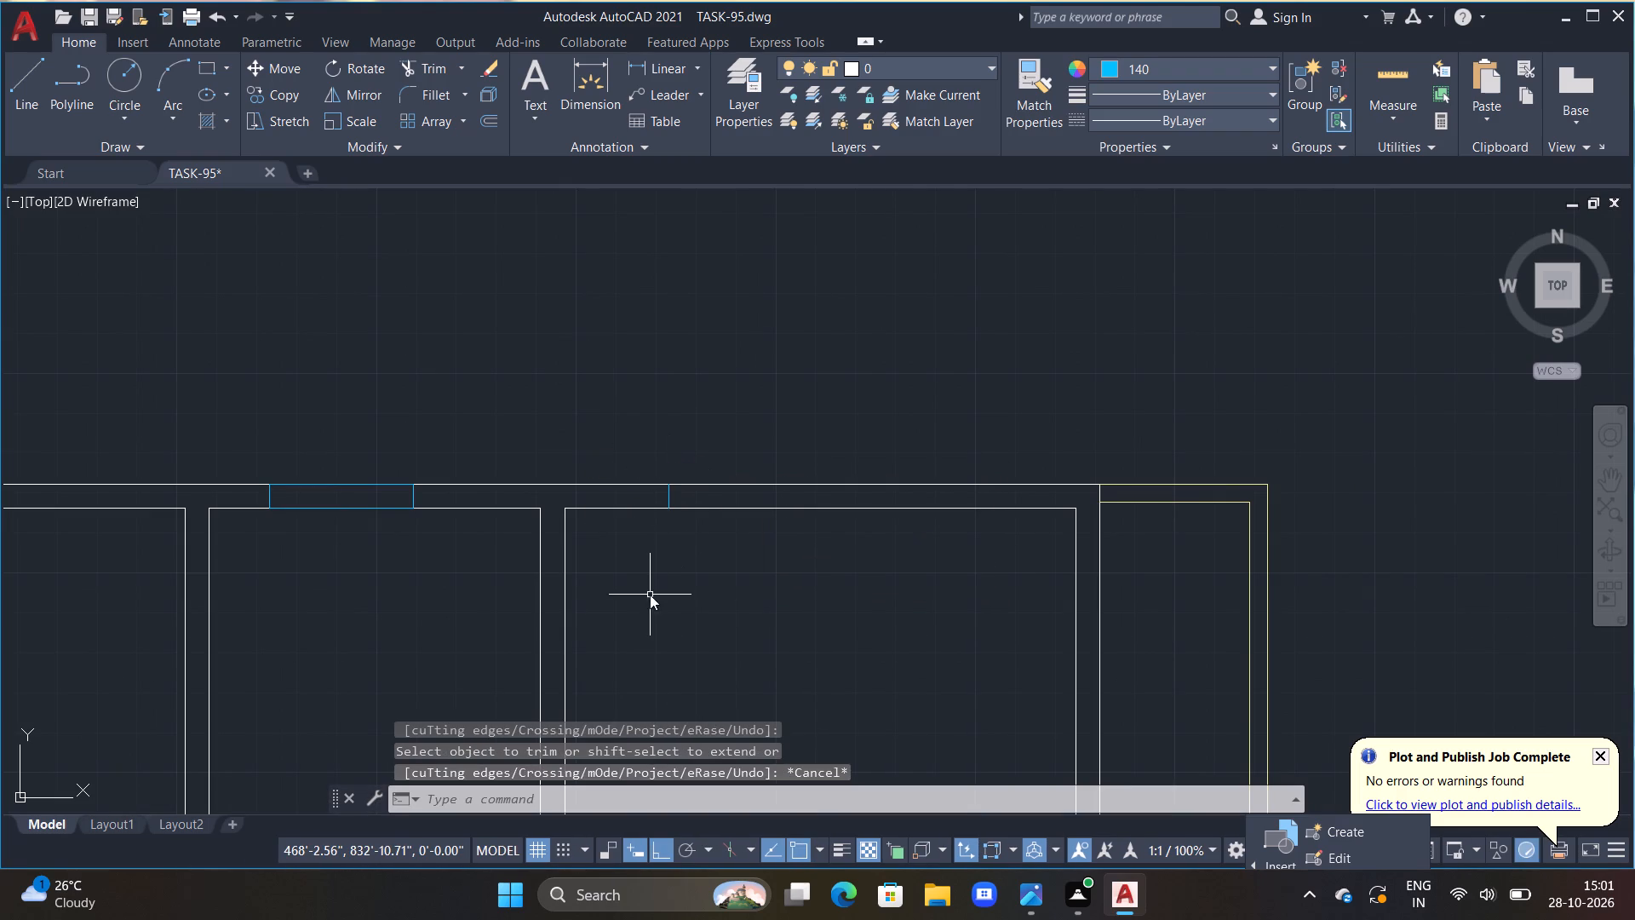
key(space)
click(670, 506)
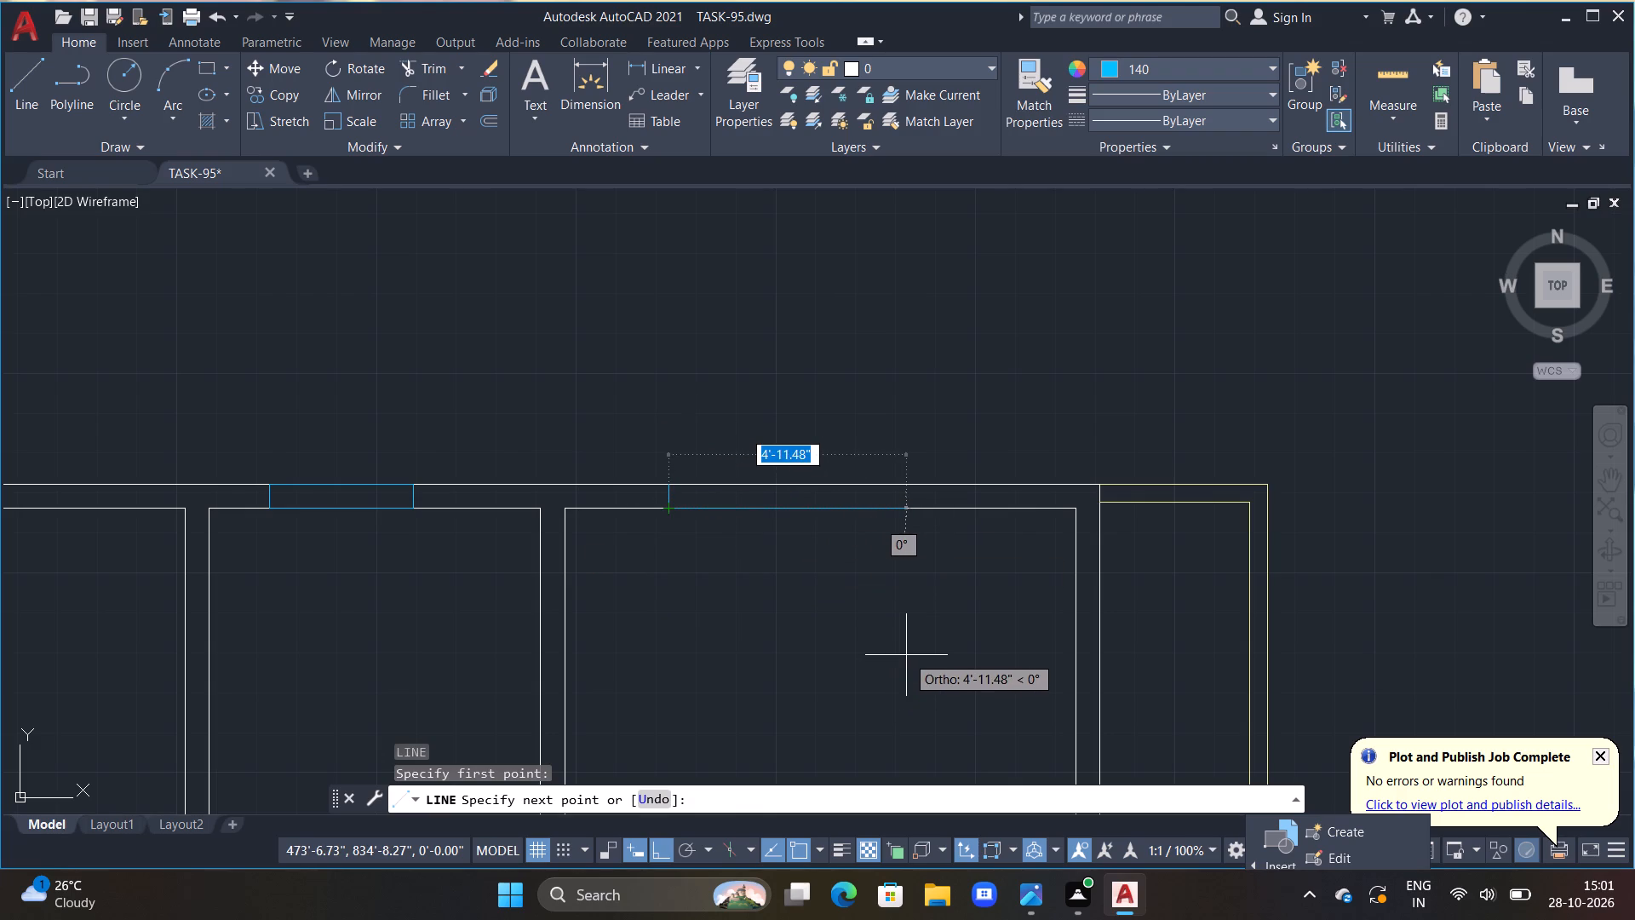
text(6')
key(Return)
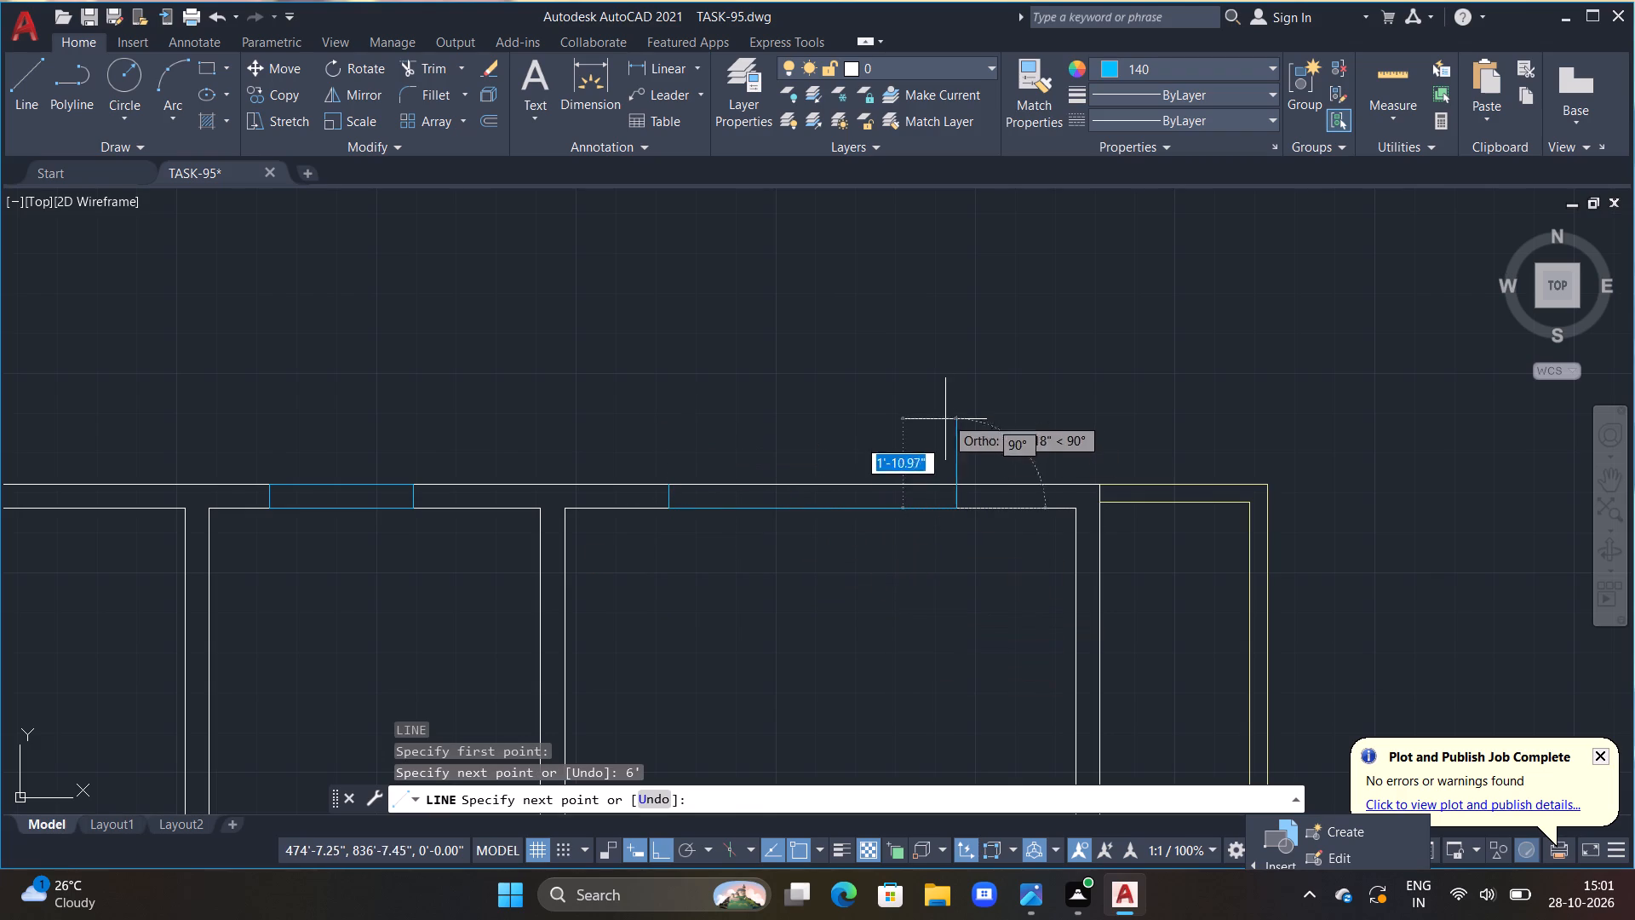
scroll(938, 471, up, 2)
scroll(936, 474, down, 1)
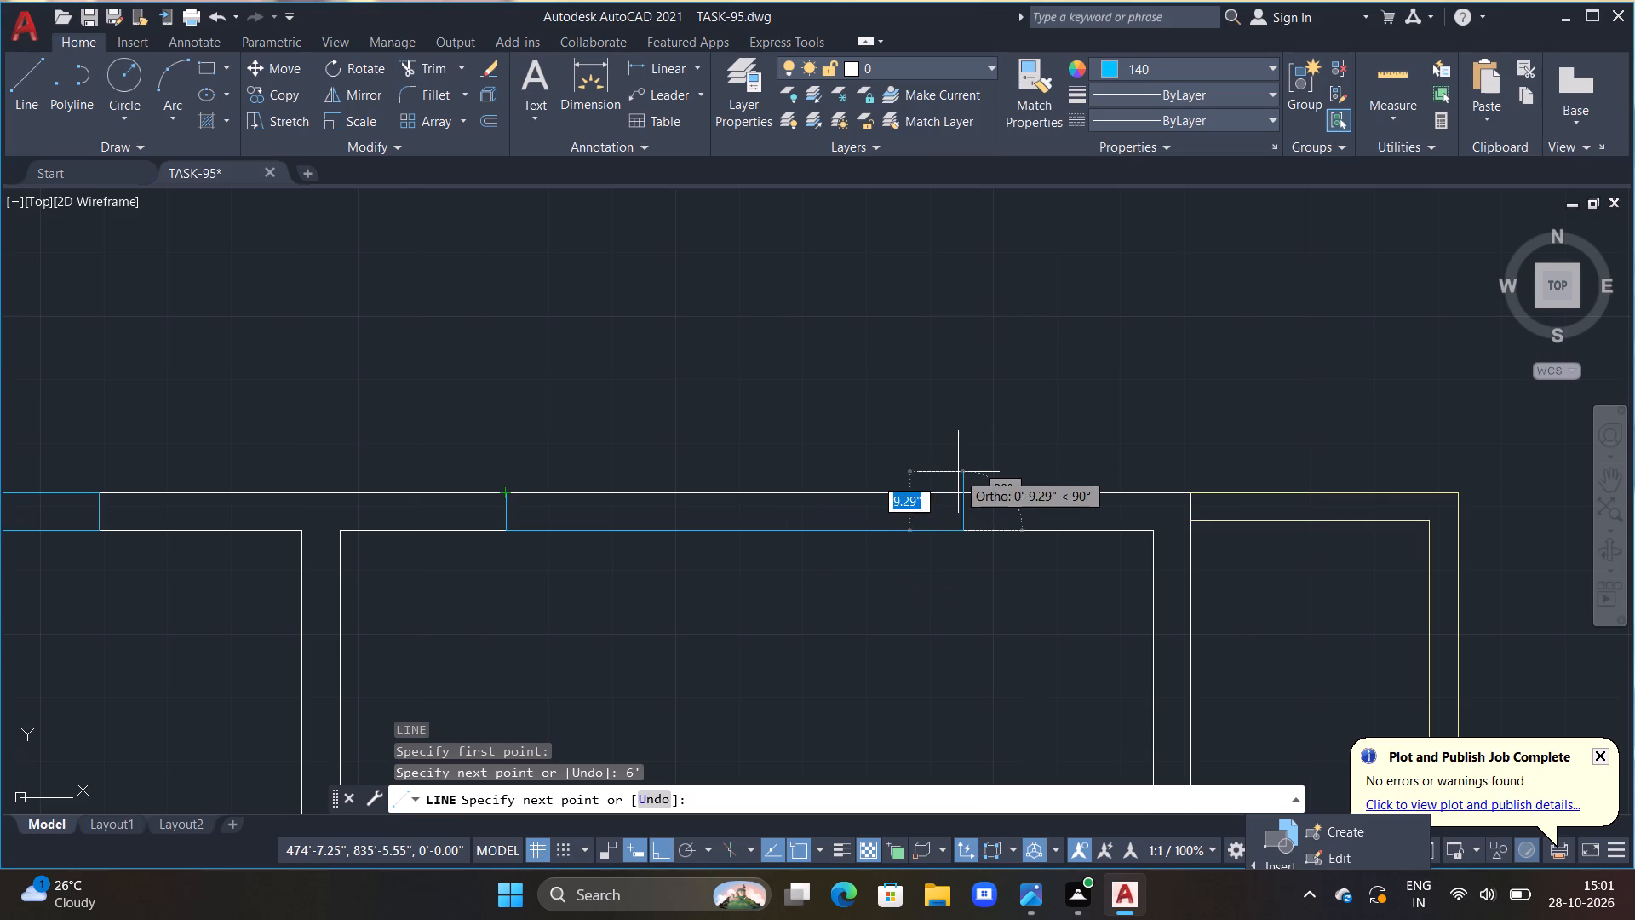
double_click(965, 495)
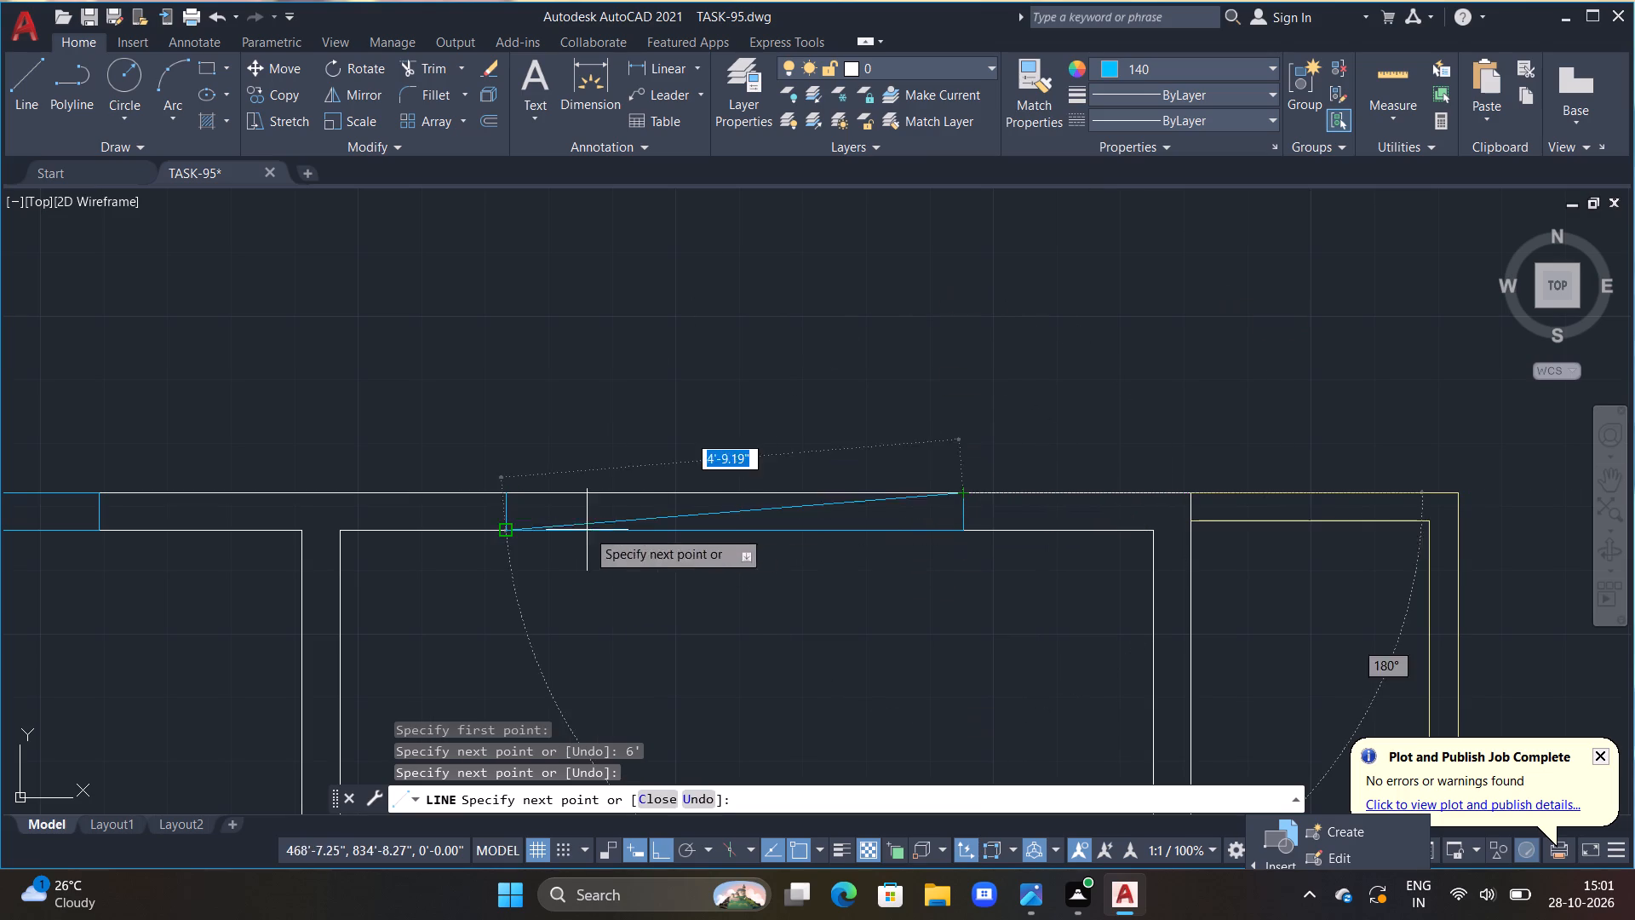
click(505, 492)
key(Escape)
Draw a horizontal line across that room's right wall, 3' above the wall's lower end, and trim it to the wall faces.
scroll(543, 558, down, 4)
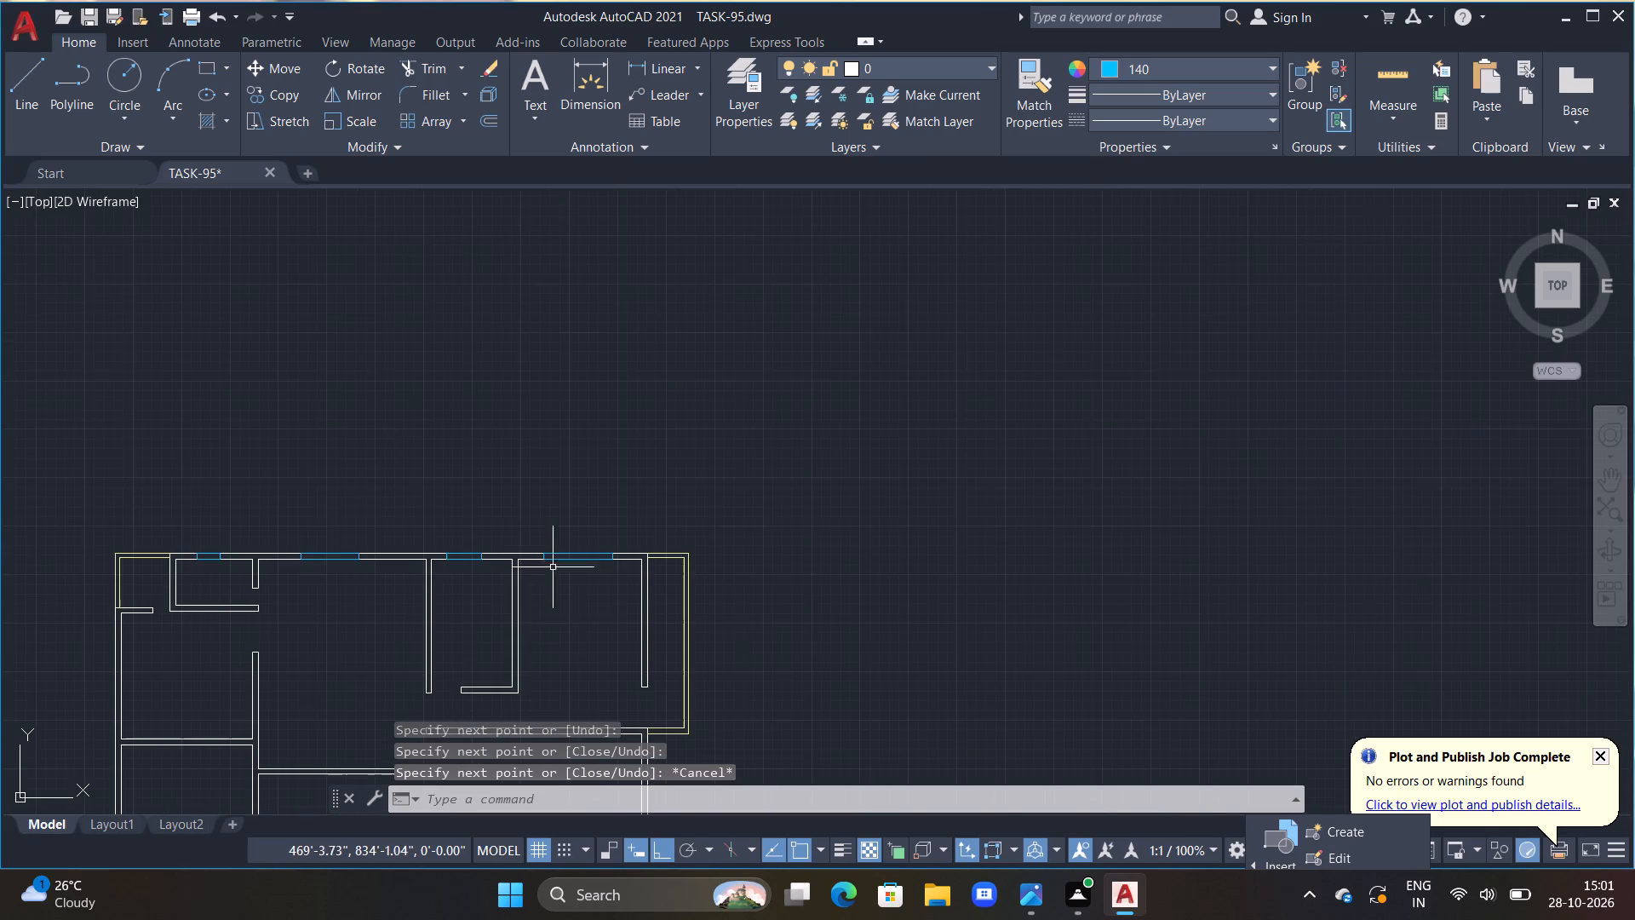
middle_drag(584, 624, 661, 439)
scroll(705, 452, up, 2)
middle_drag(725, 469, 732, 699)
scroll(740, 651, up, 1)
middle_drag(740, 642, 732, 598)
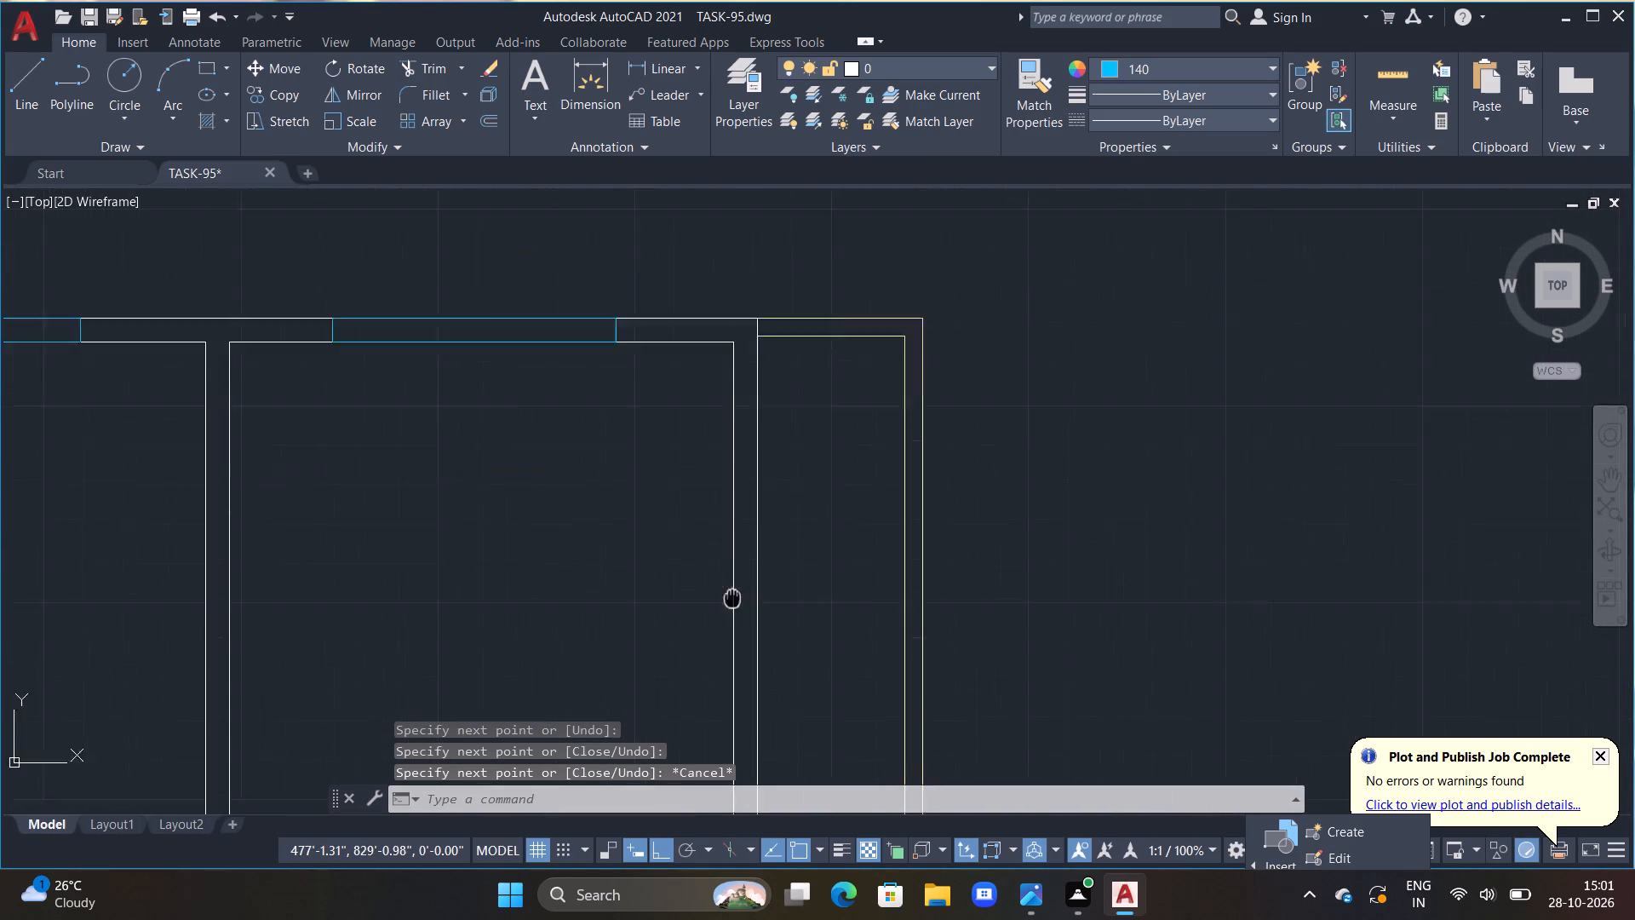
middle_drag(732, 598, 697, 485)
key(Escape)
key(Escape)
key(Escape)
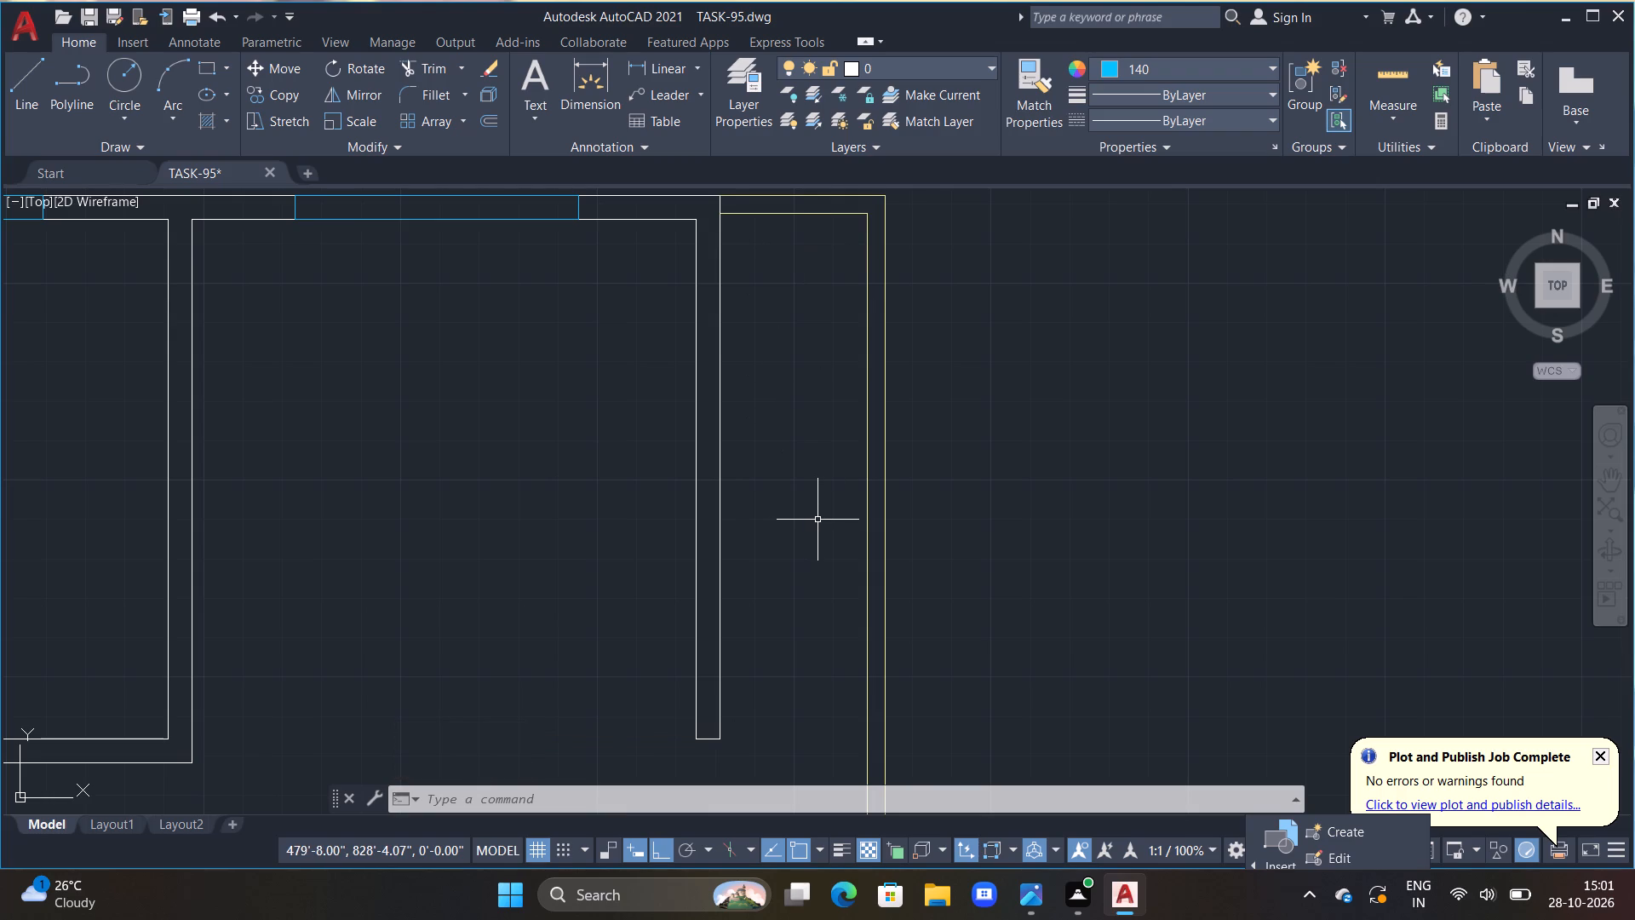
middle_drag(800, 555, 900, 536)
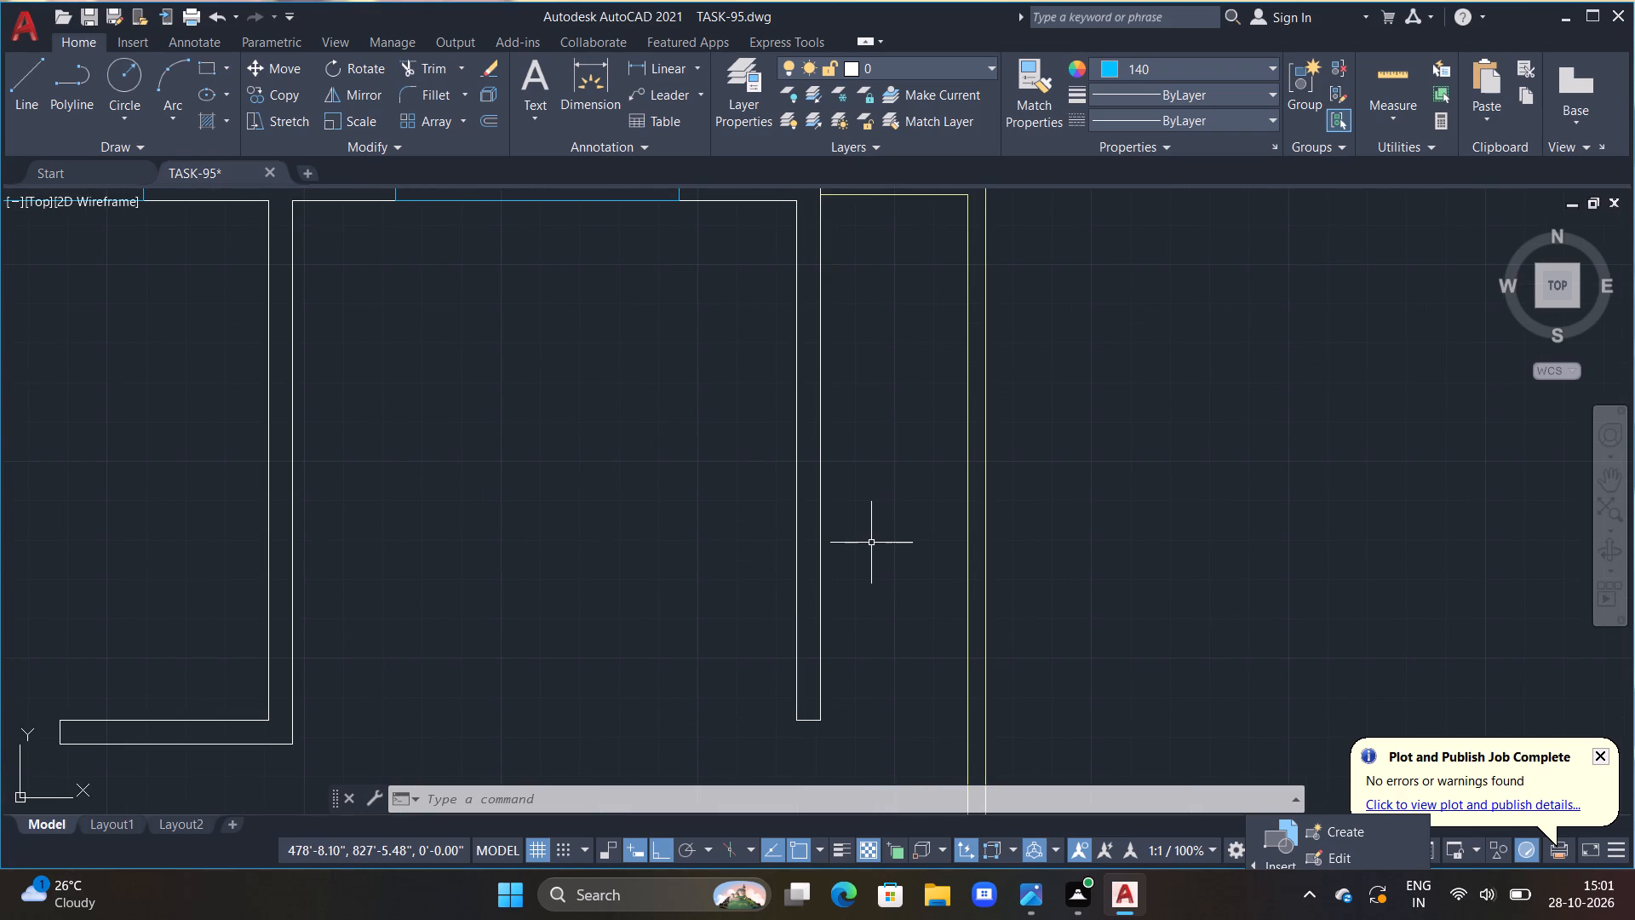
text(L)
key(space)
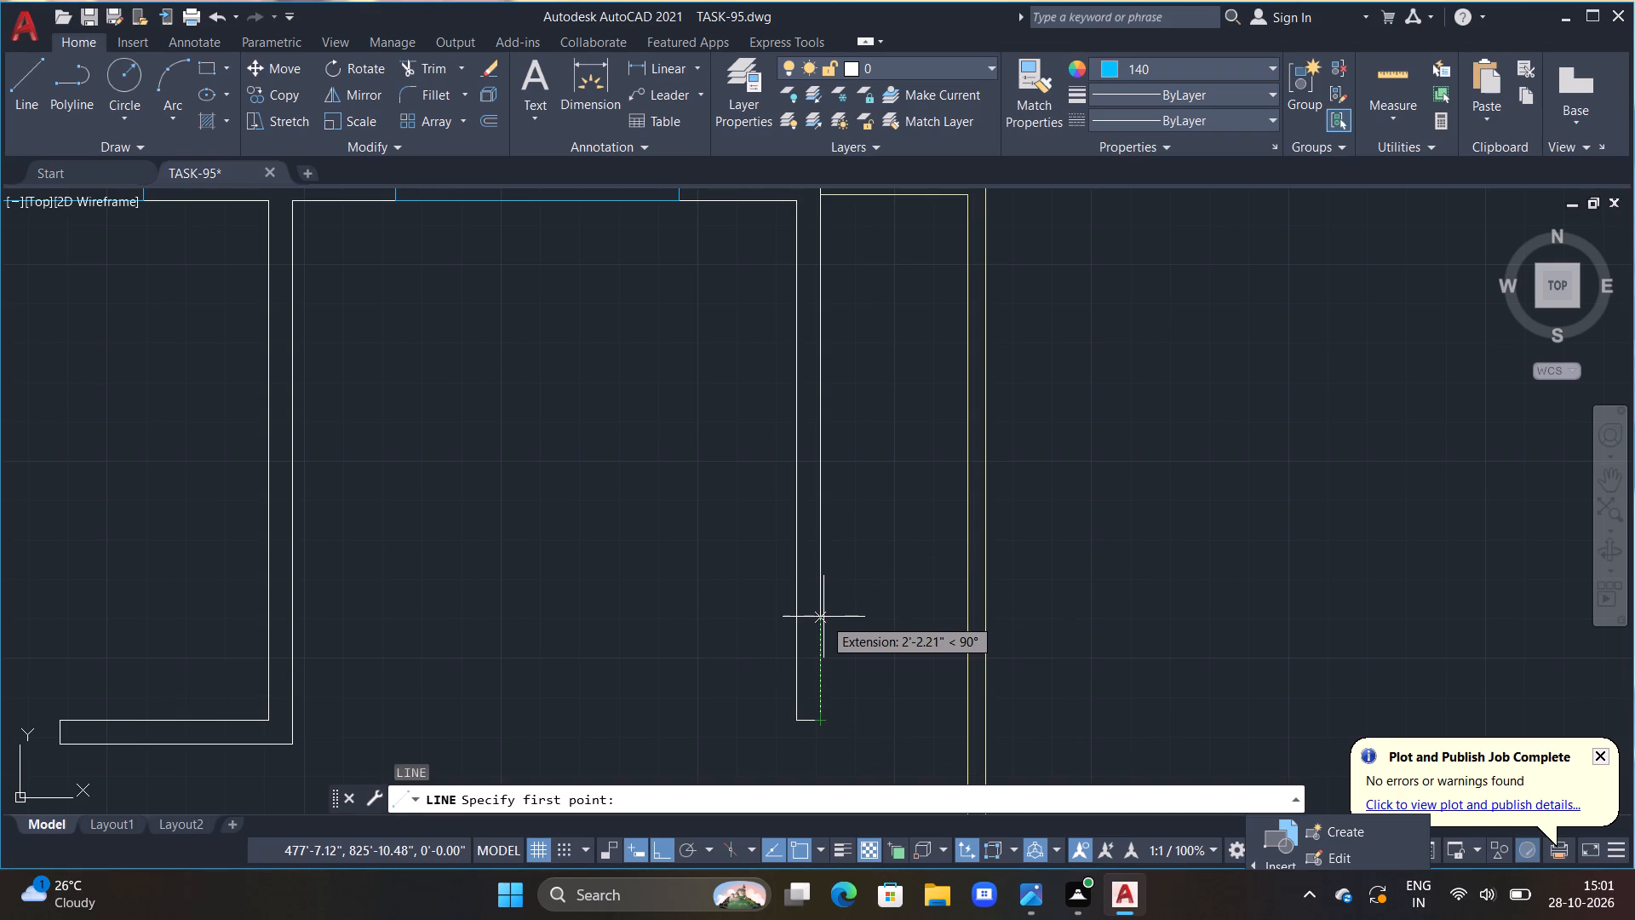
text(3')
key(Return)
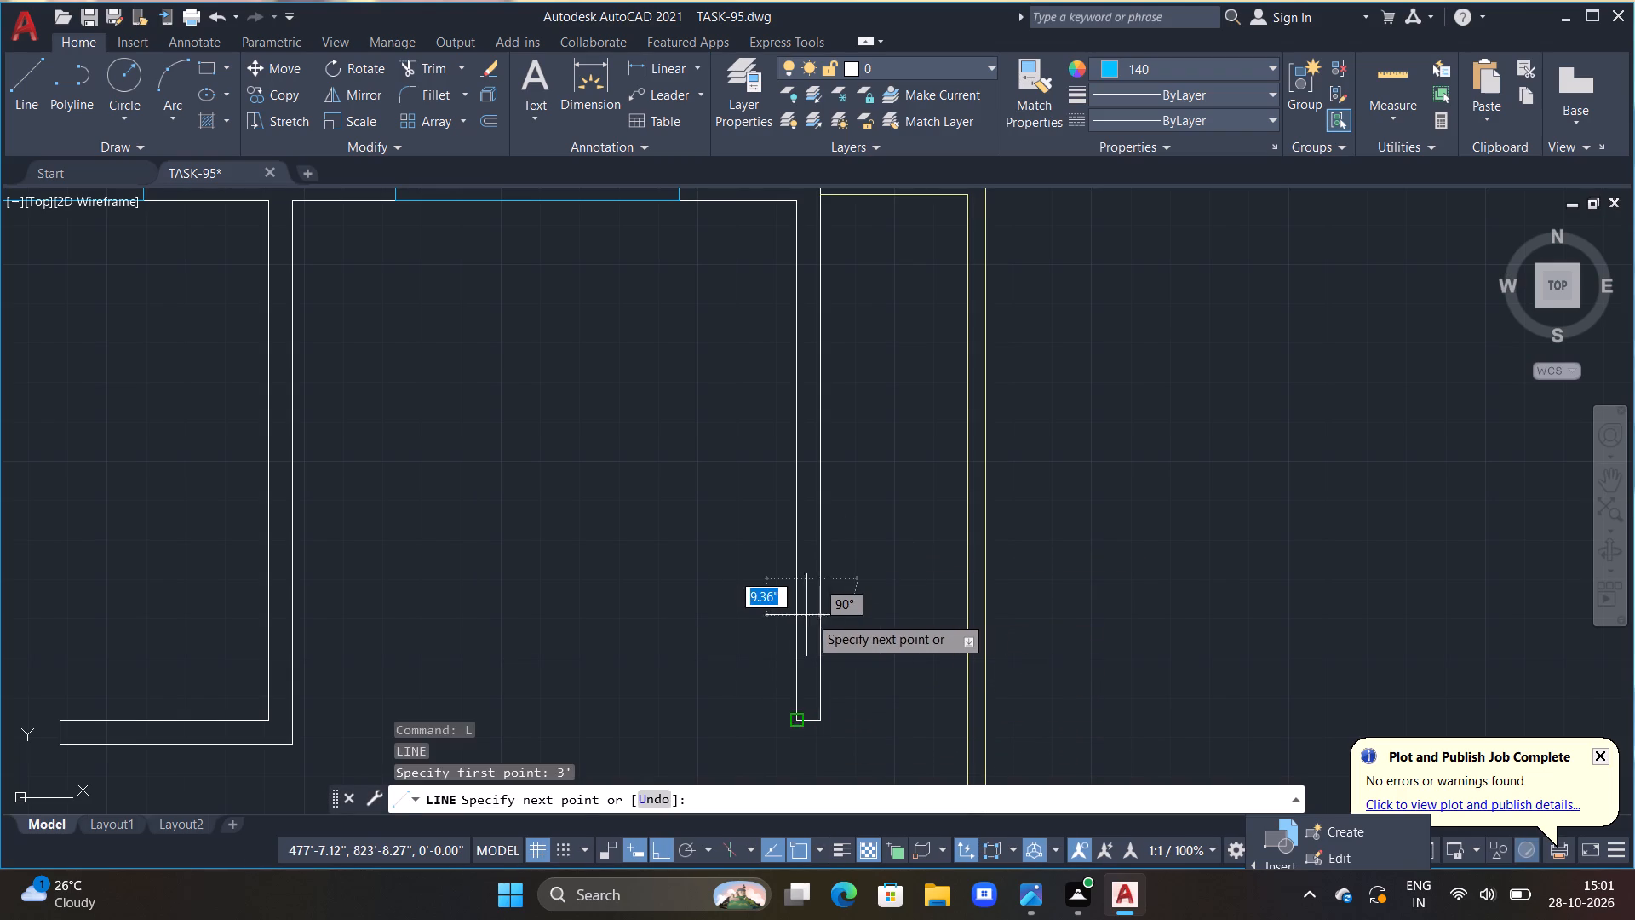
click(671, 632)
key(Escape)
text(TR)
key(space)
drag(713, 563, 714, 618)
click(714, 618)
key(Escape)
Outline a 4' long opening within the room's right wall, running up from the trimmed line and closing back to it.
text(L)
key(space)
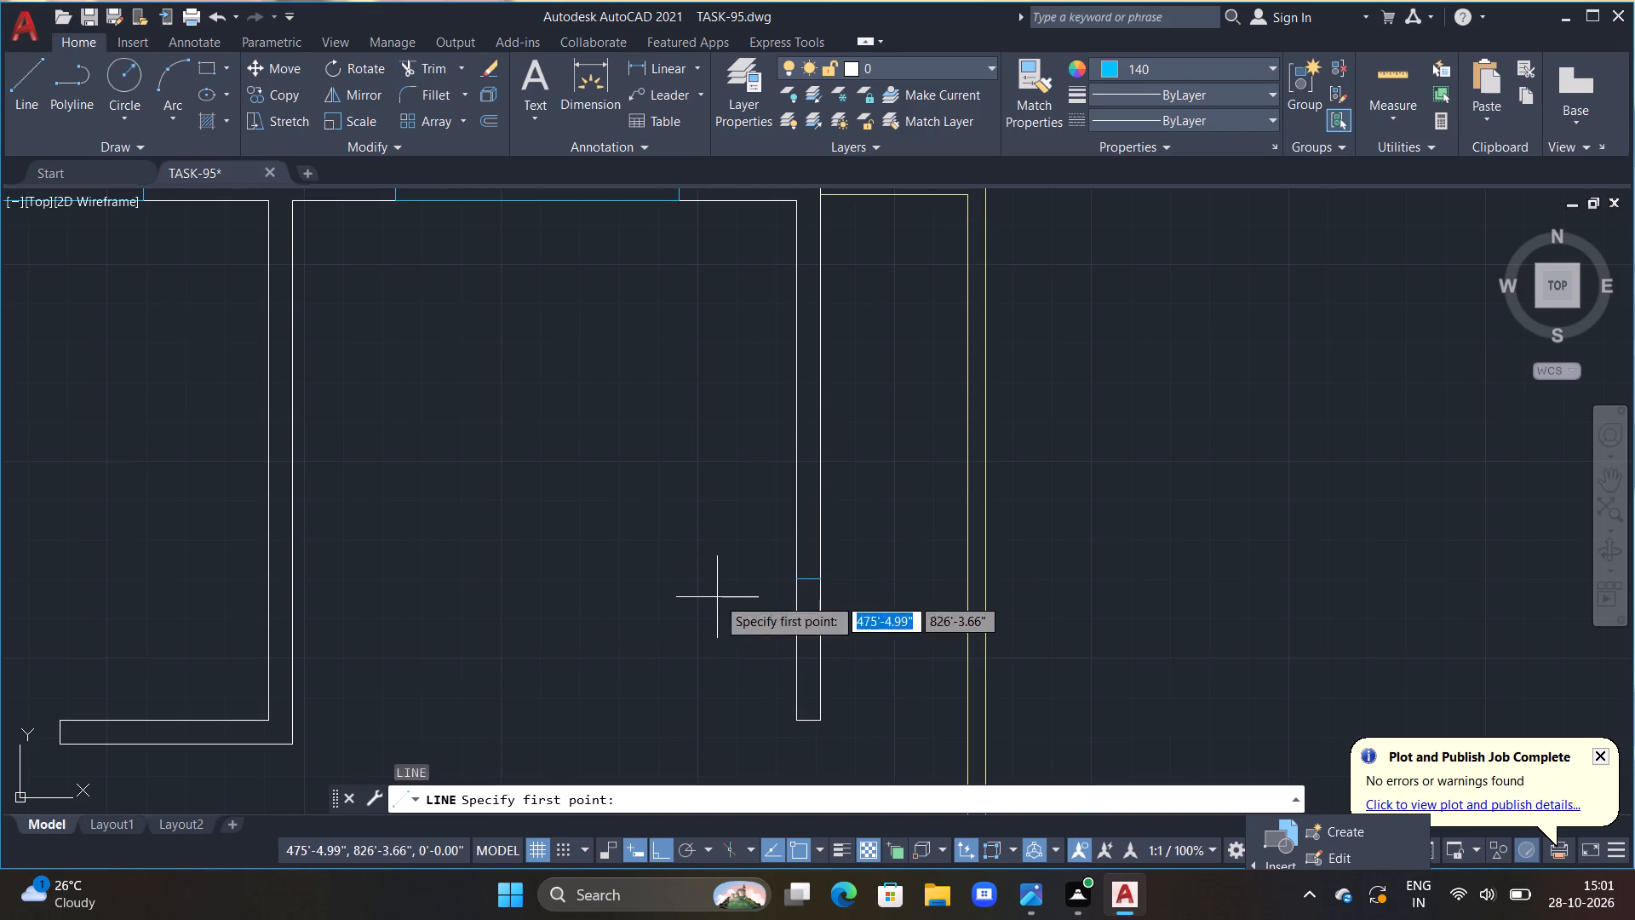
click(821, 584)
drag(821, 584, 821, 565)
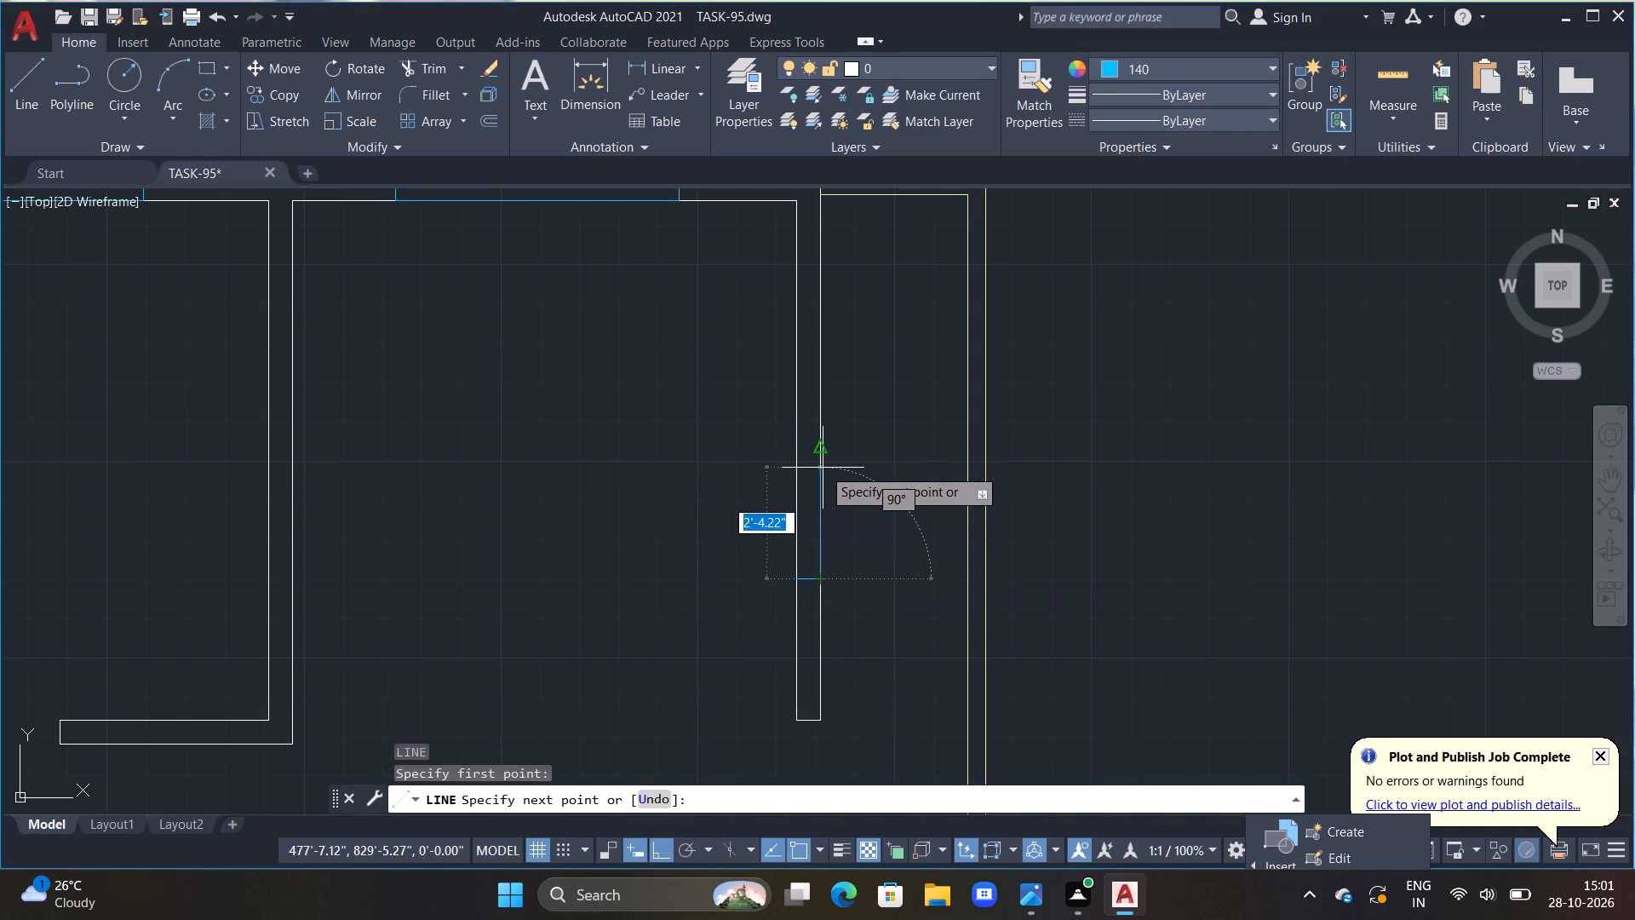
text(4')
key(Return)
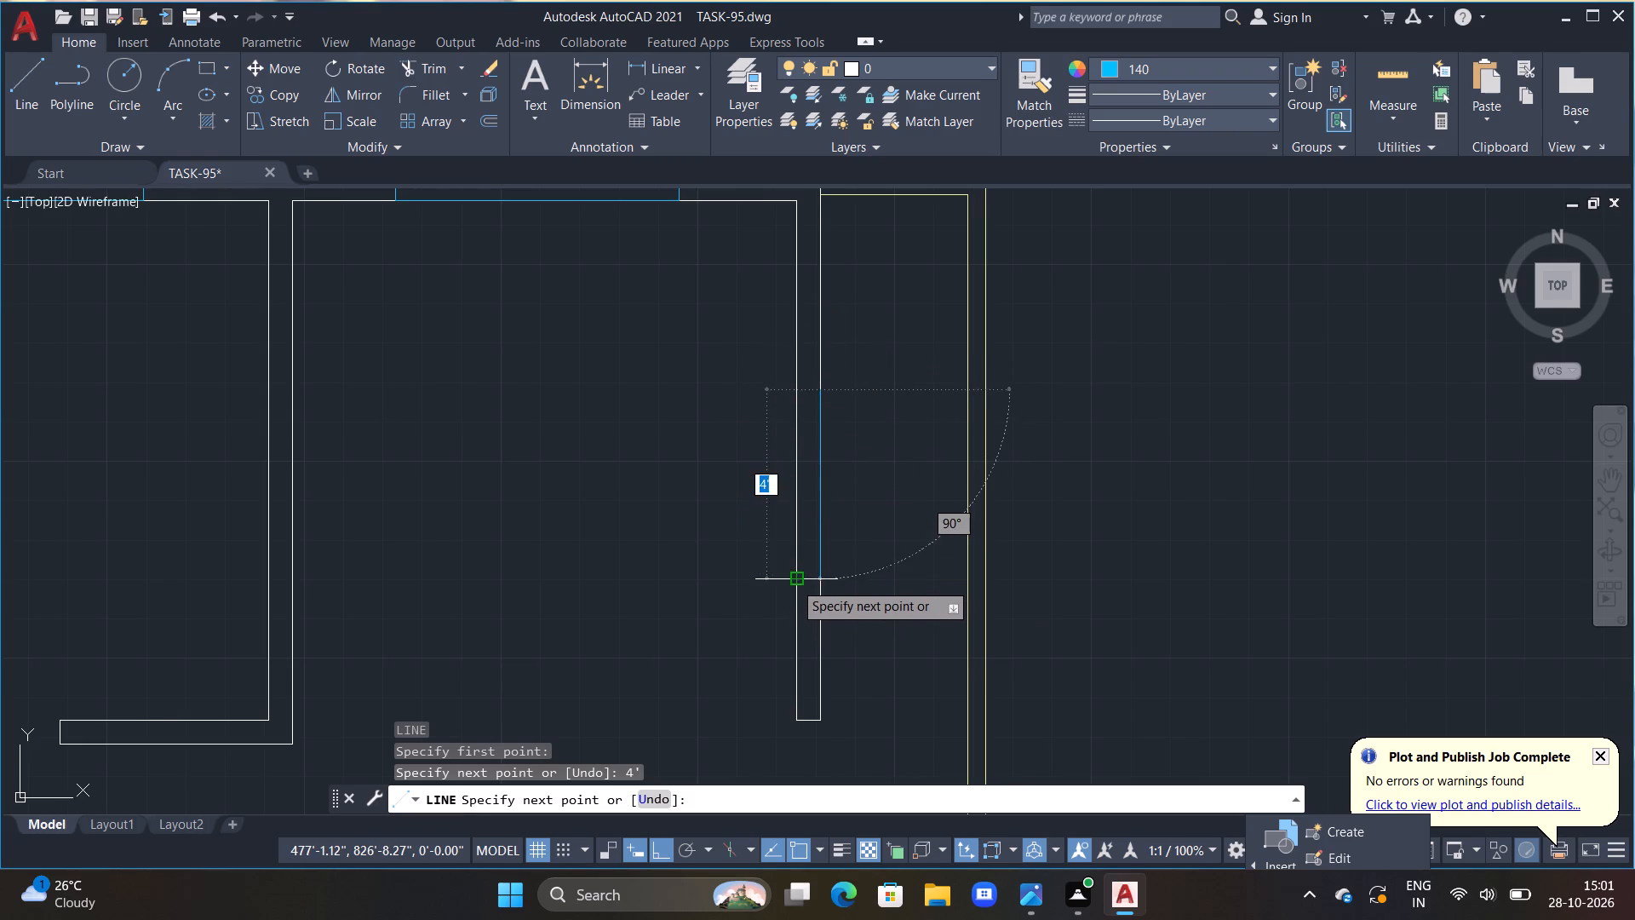
double_click(798, 388)
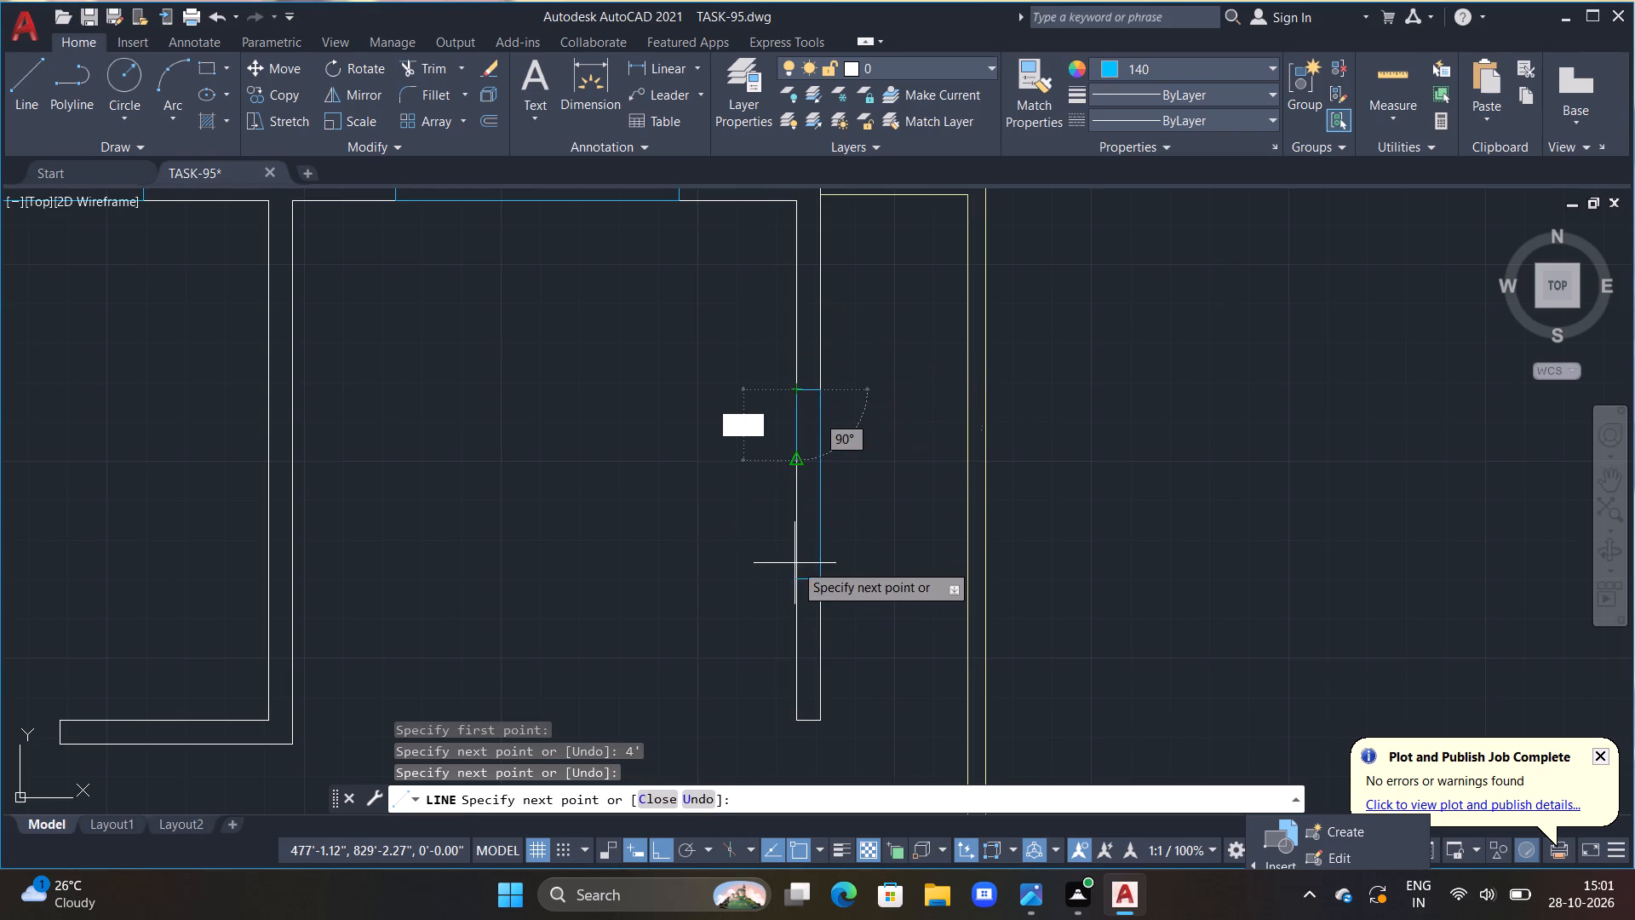
double_click(796, 577)
key(Escape)
Draw a horizontal line across the right end wall between the two corner spaces, near its upper end, and trim it to both wall faces.
scroll(796, 586, down, 2)
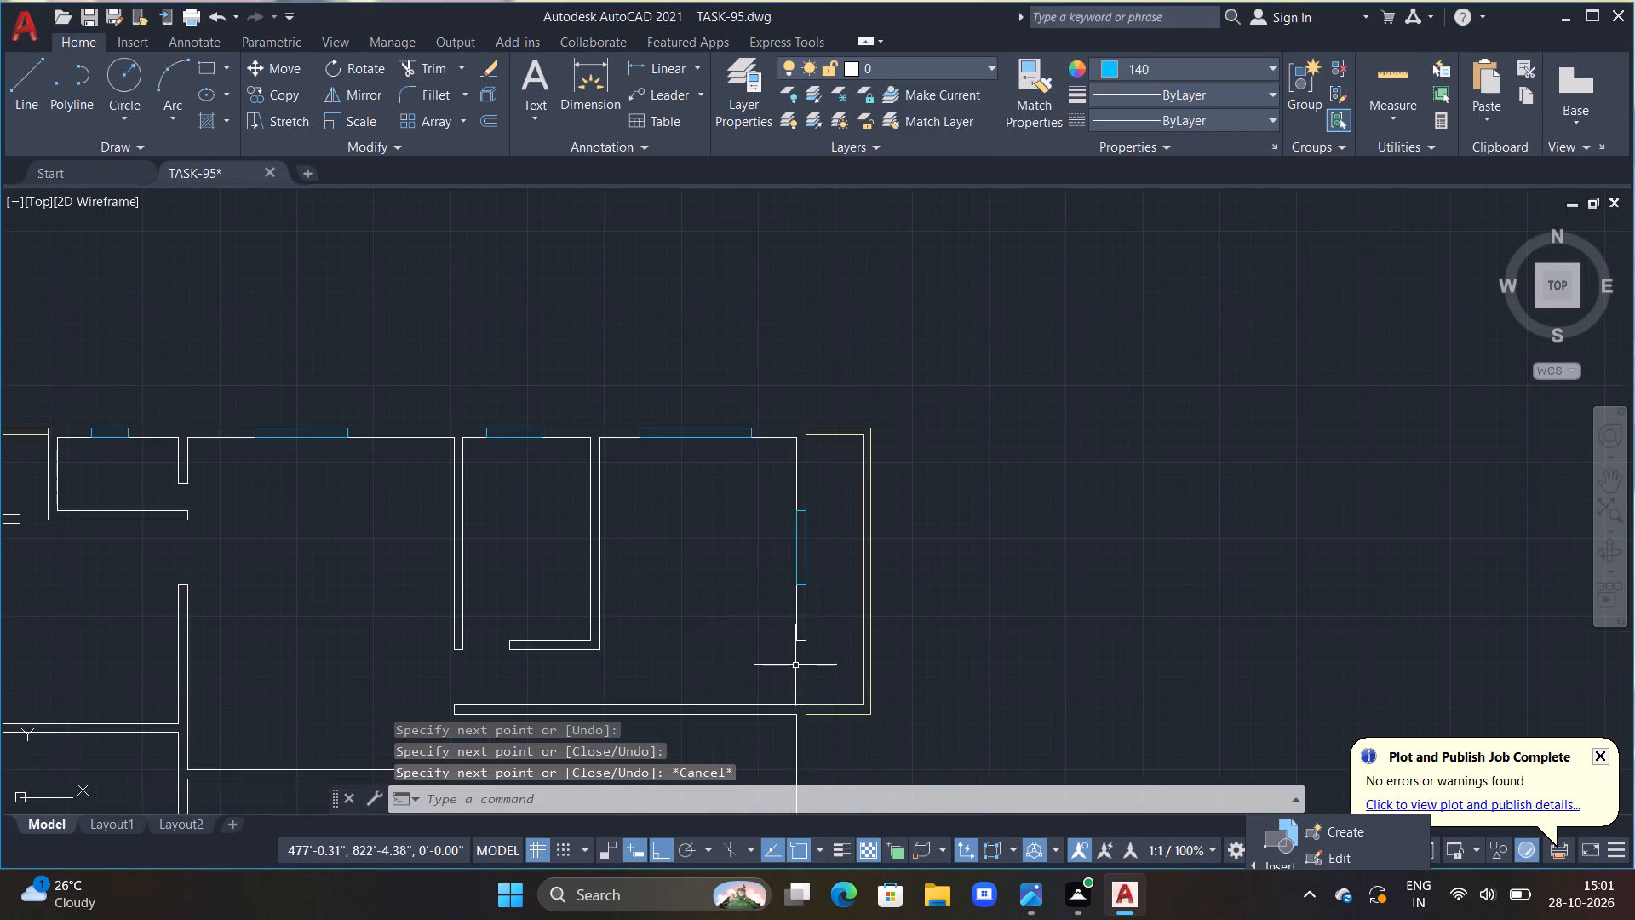
scroll(795, 665, up, 1)
middle_drag(803, 666, 751, 367)
scroll(754, 423, down, 1)
scroll(756, 501, up, 2)
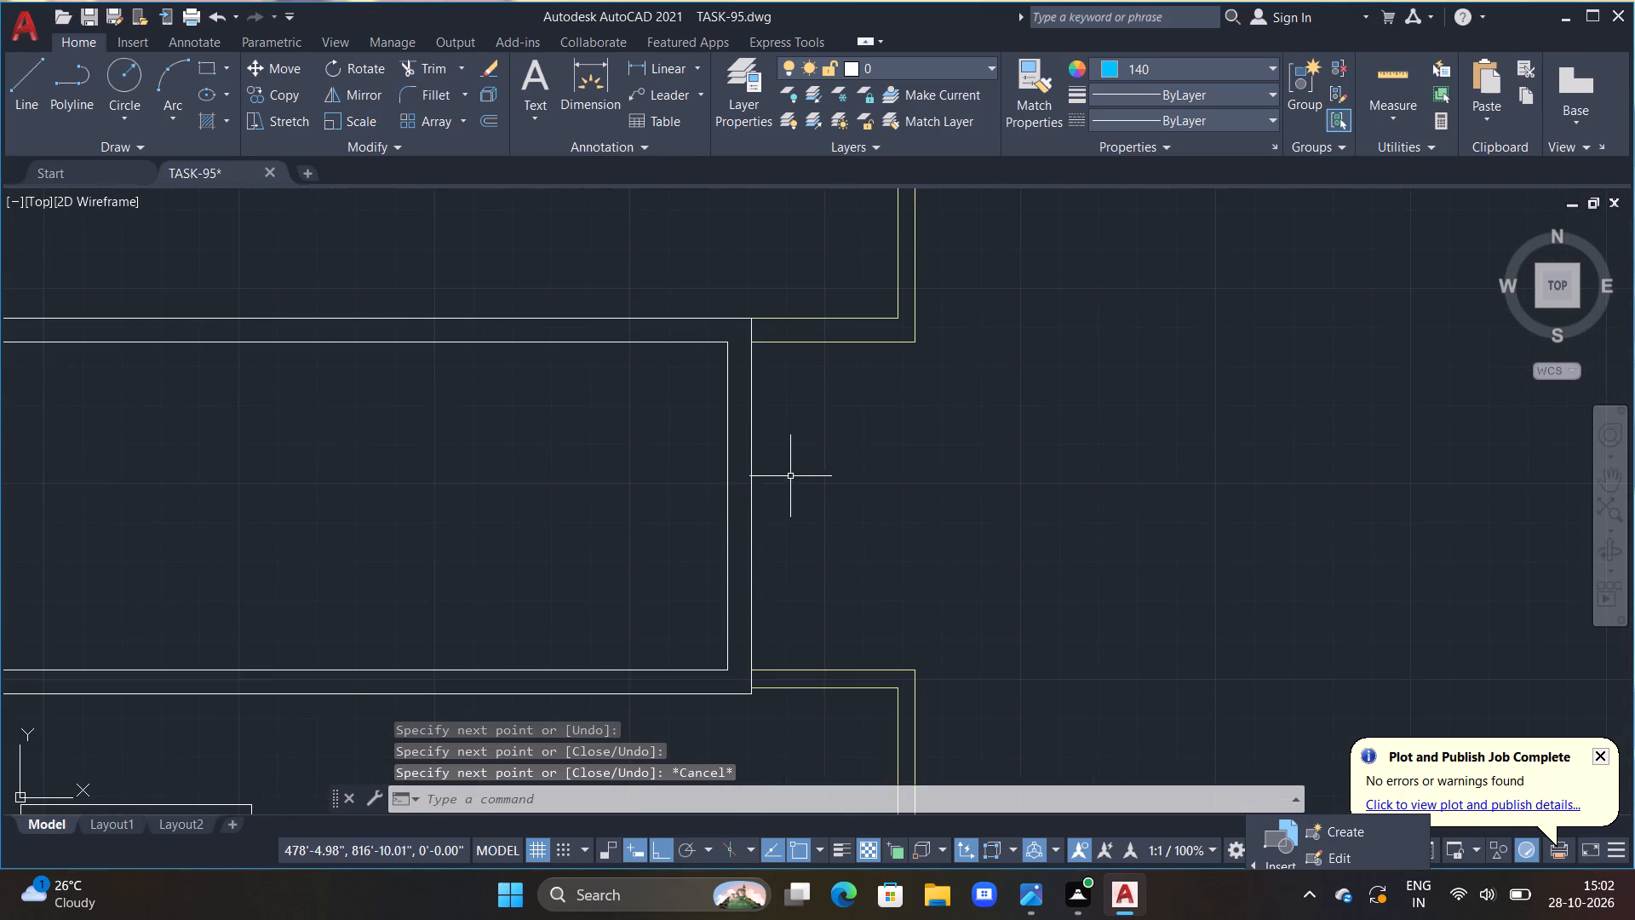
middle_drag(798, 474, 1010, 250)
key(Escape)
key(Escape)
scroll(955, 337, down, 2)
middle_drag(986, 398, 1013, 483)
scroll(992, 424, up, 1)
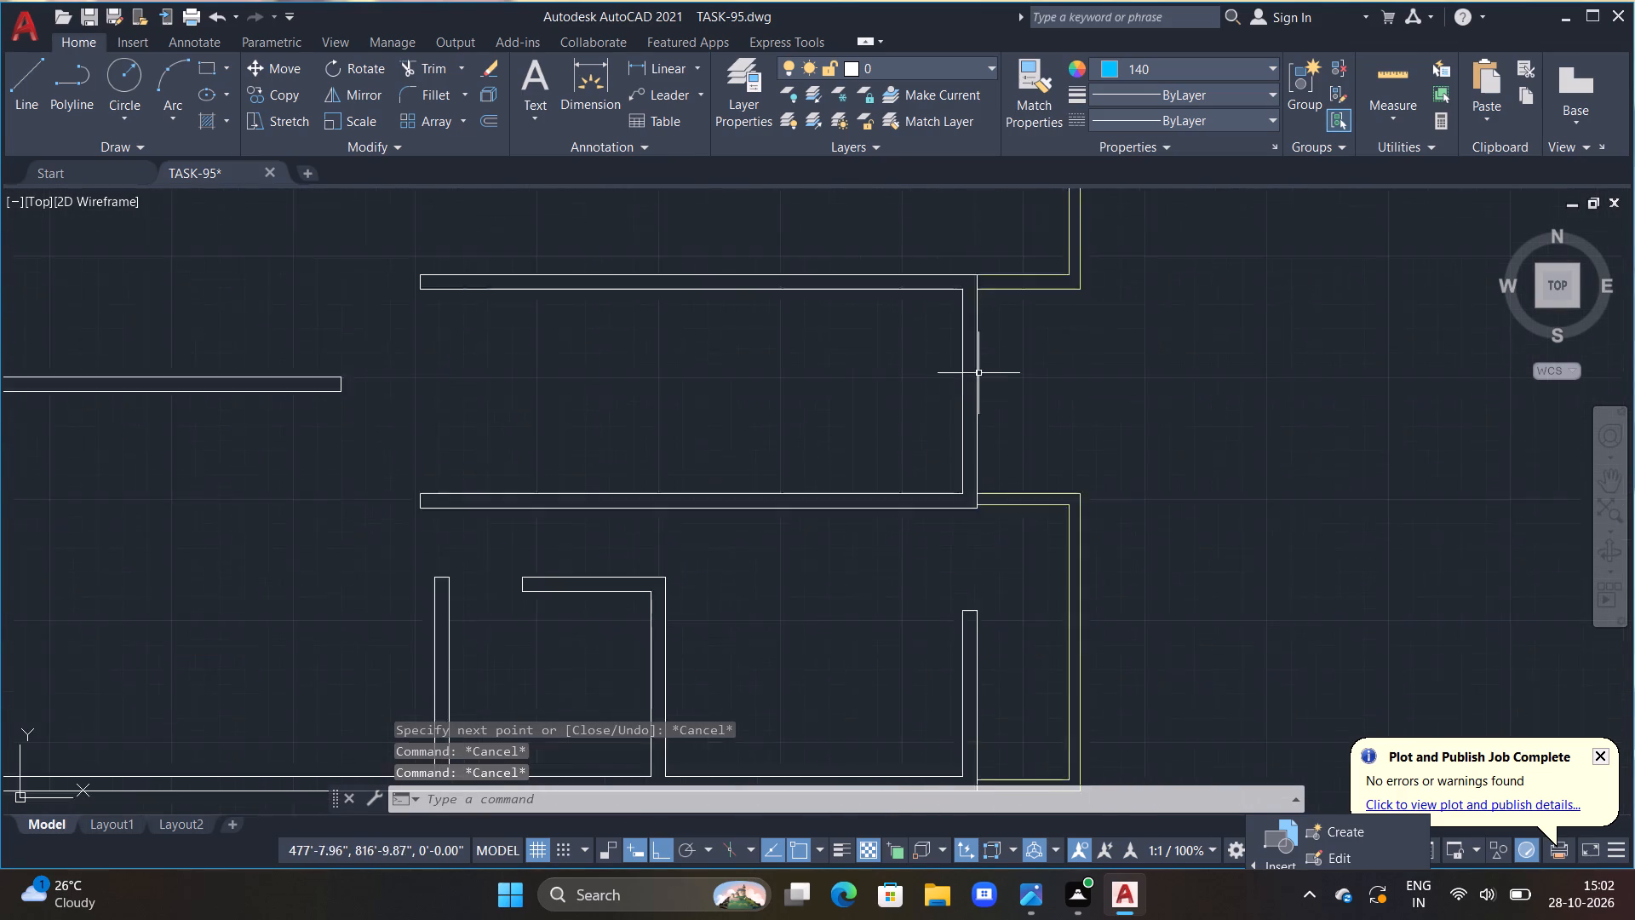
scroll(978, 373, up, 1)
text(L)
key(space)
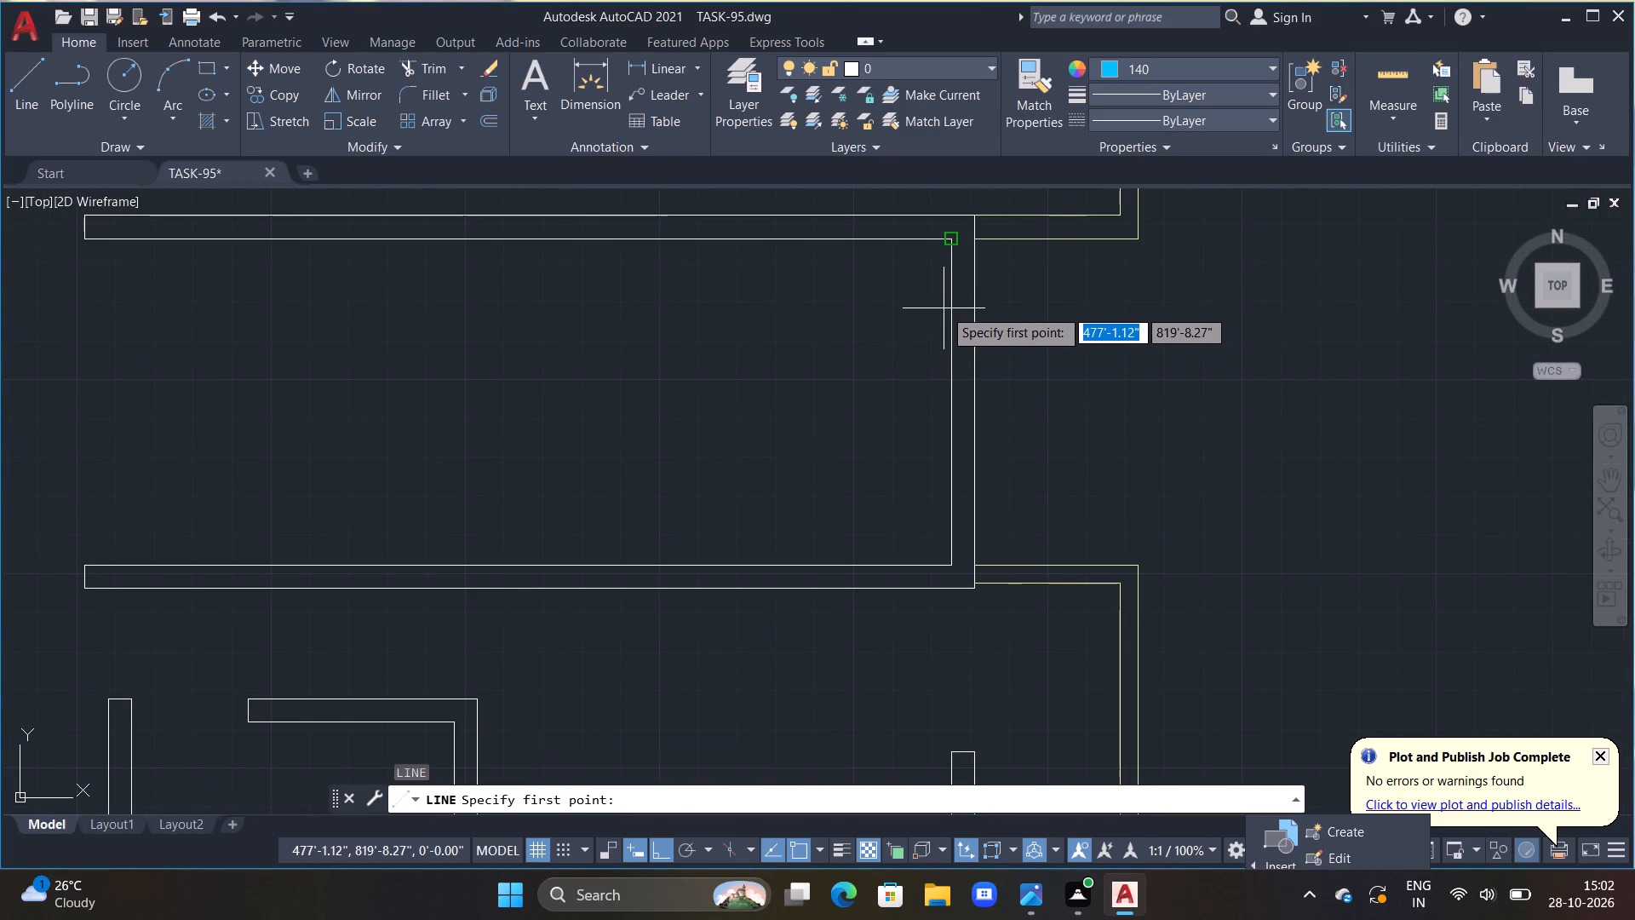
click(934, 324)
click(1058, 324)
key(Escape)
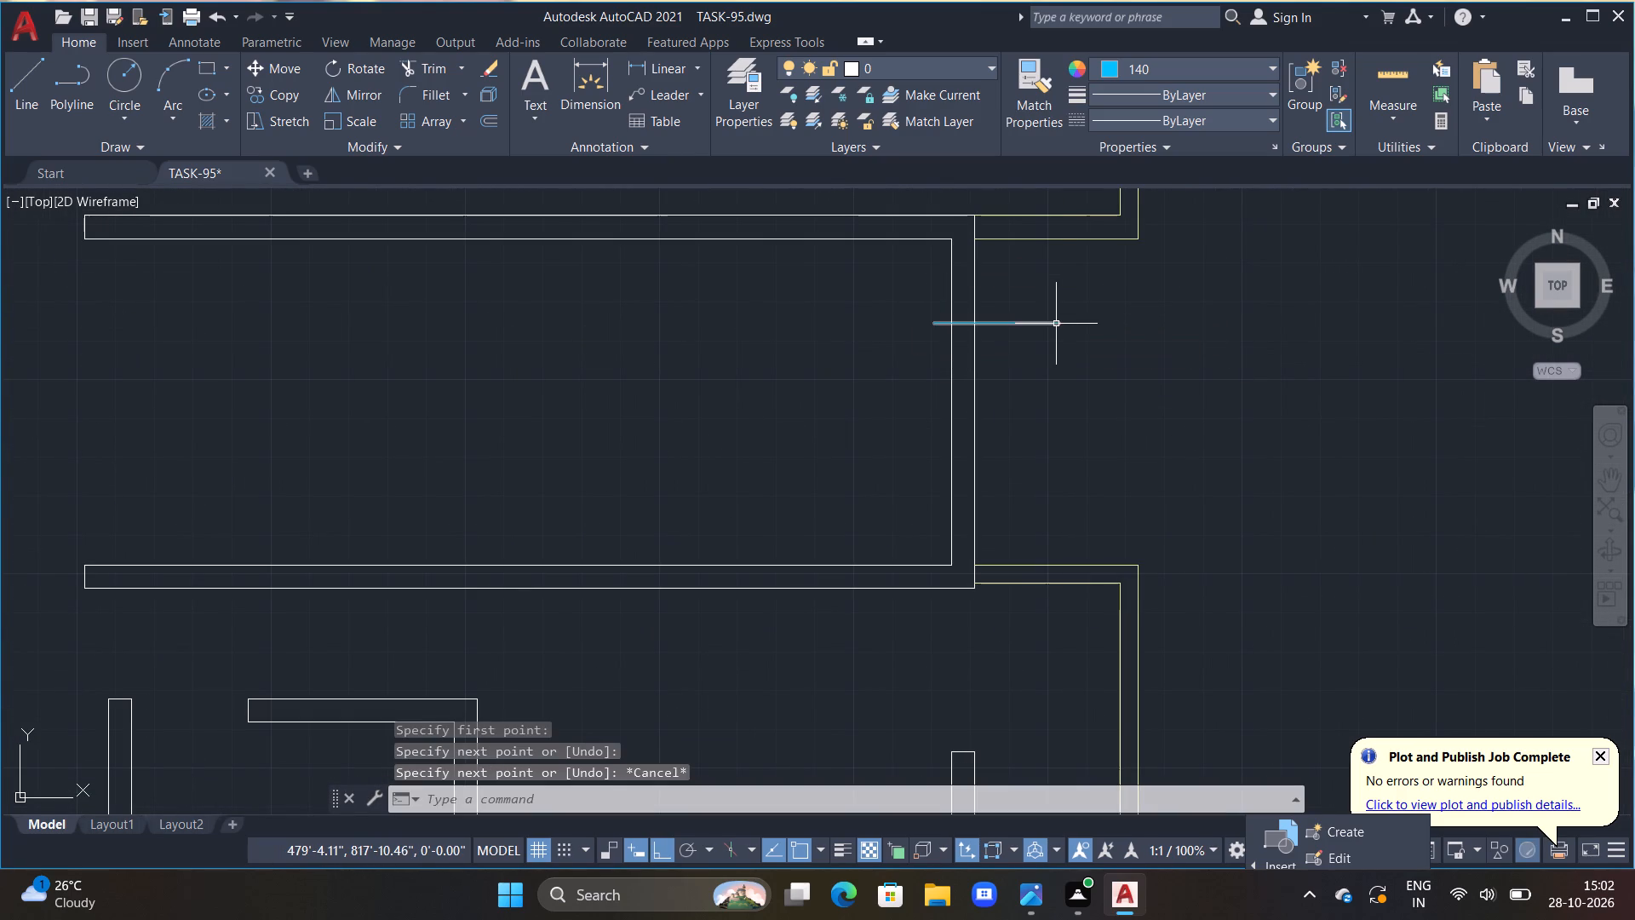
text(TR)
key(space)
drag(998, 309, 1020, 400)
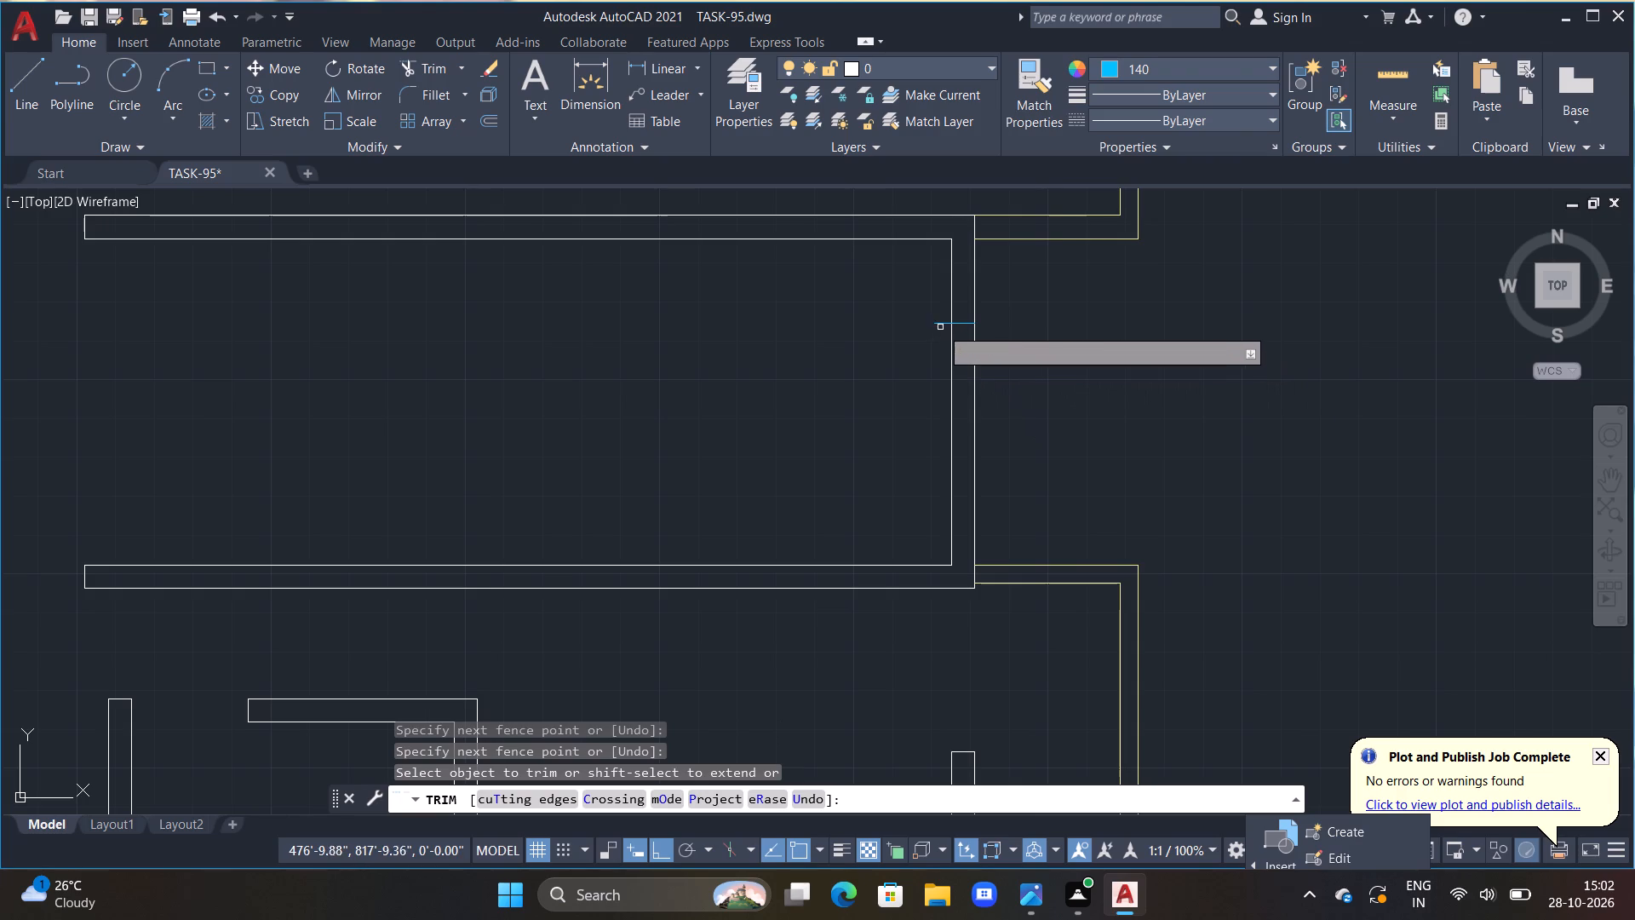
click(940, 325)
key(Escape)
Outline a 3' long opening within this end wall, running down from the trimmed line and closing back to it.
text(L)
key(space)
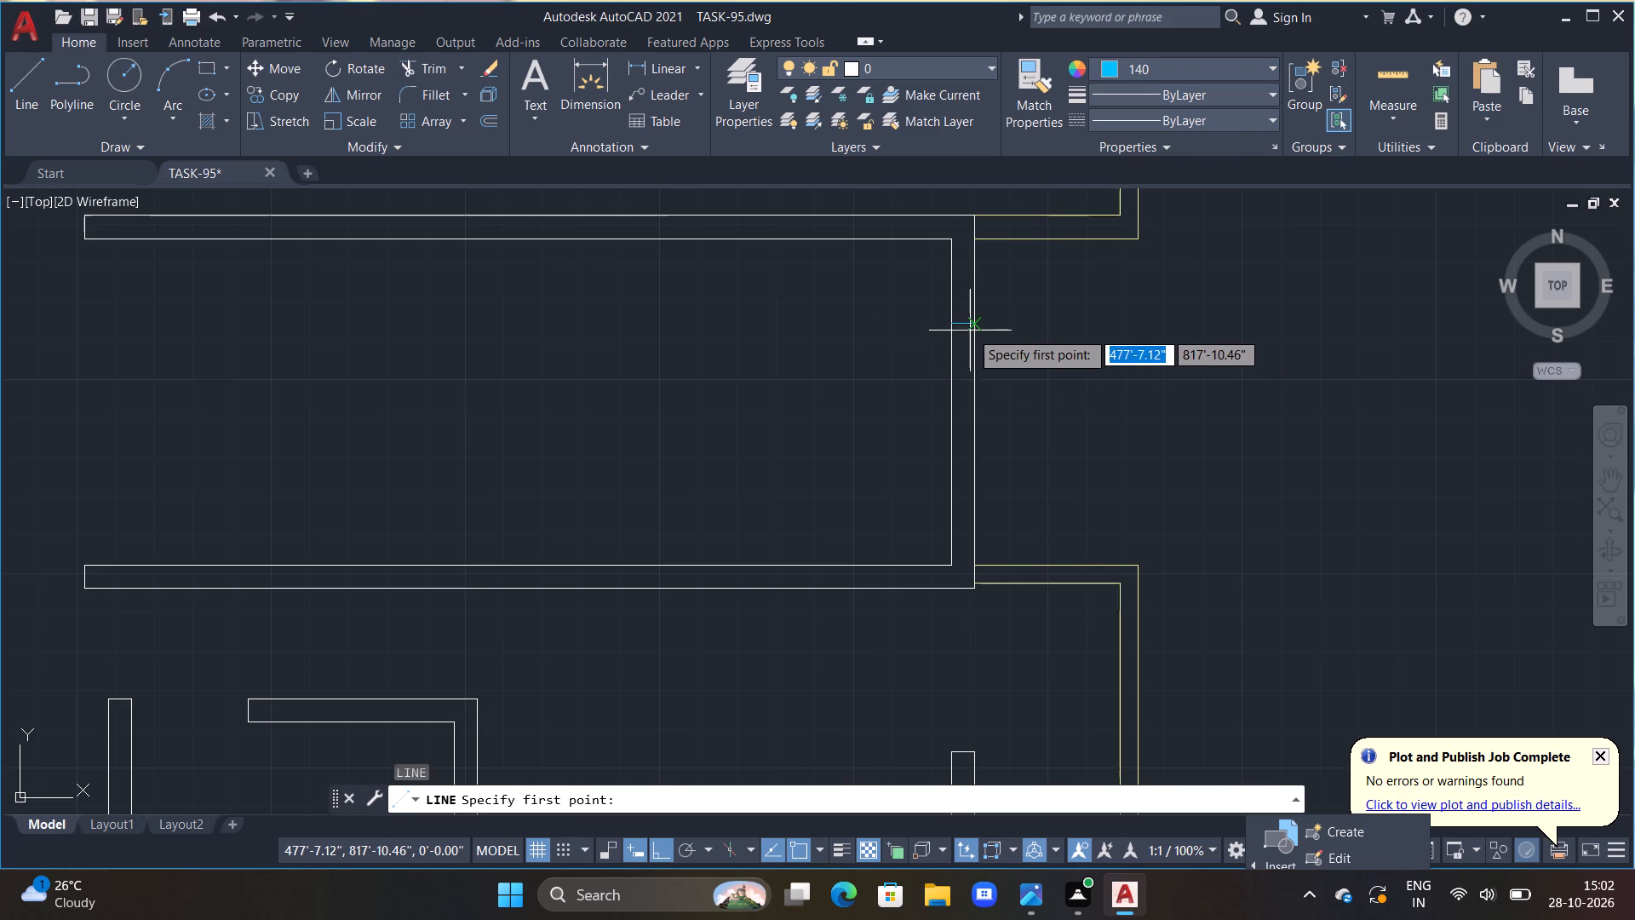
click(972, 325)
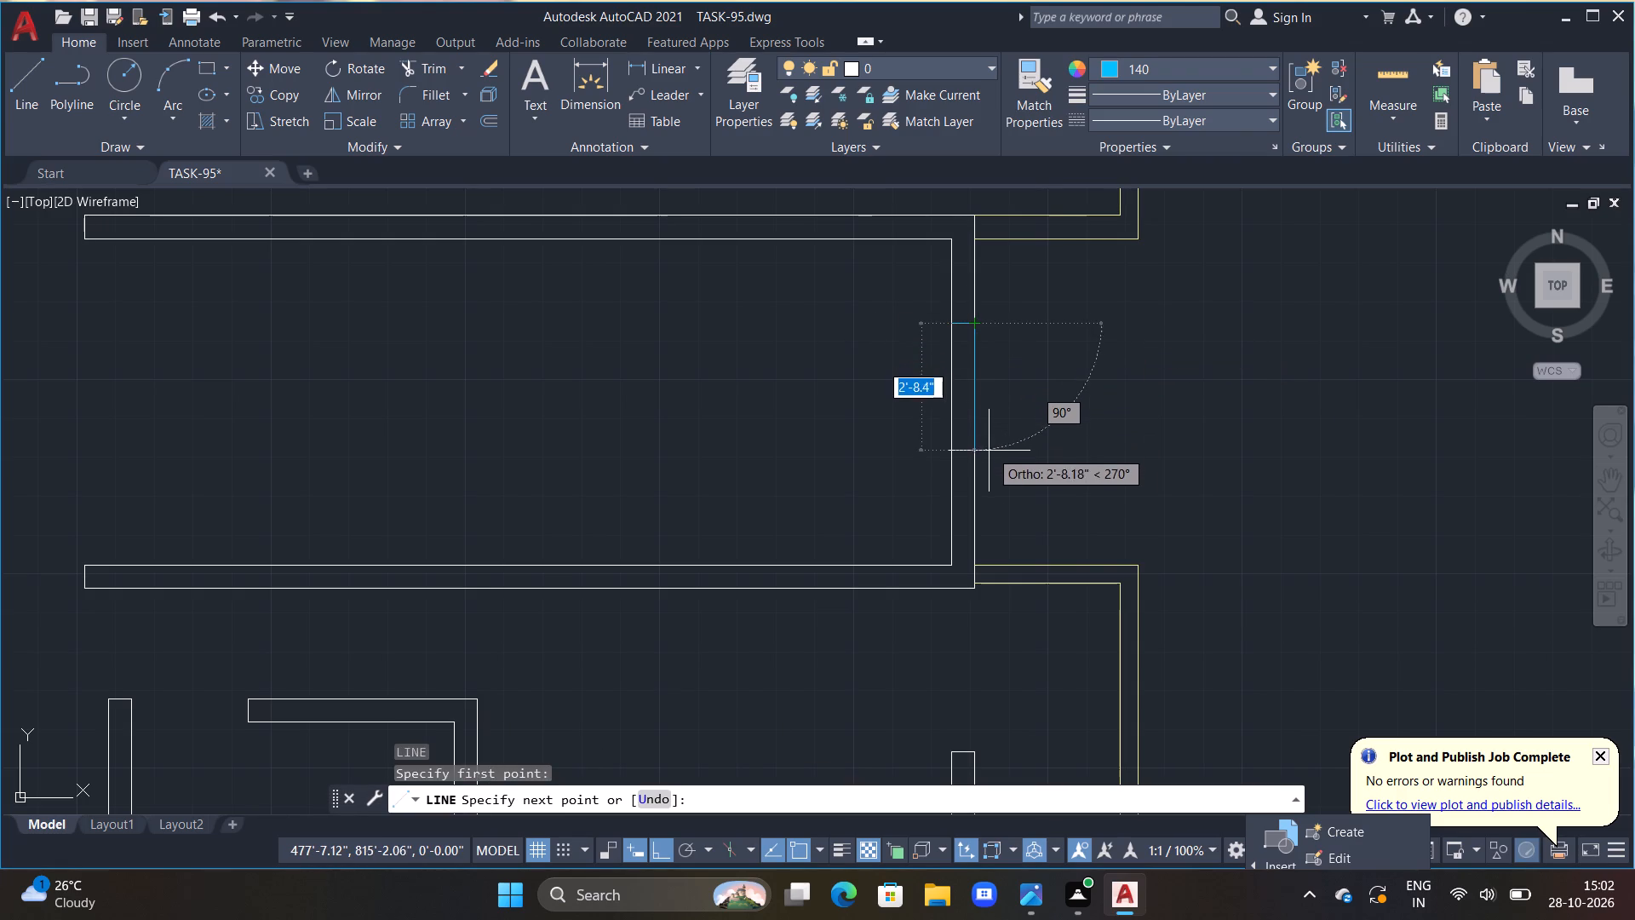
text(3')
key(Return)
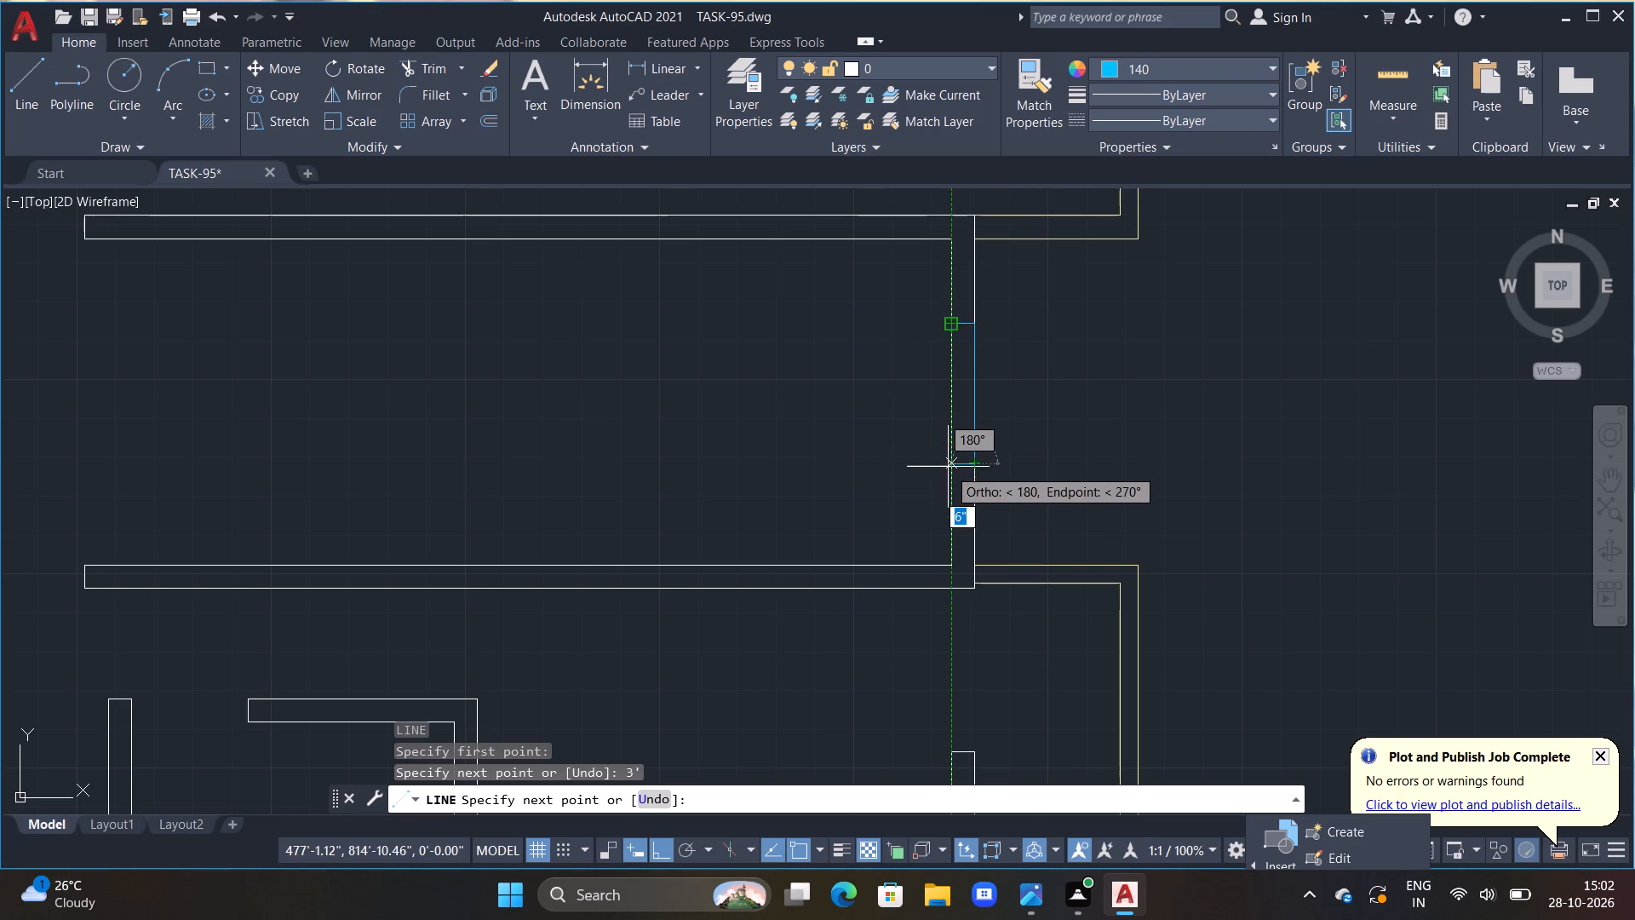
double_click(950, 460)
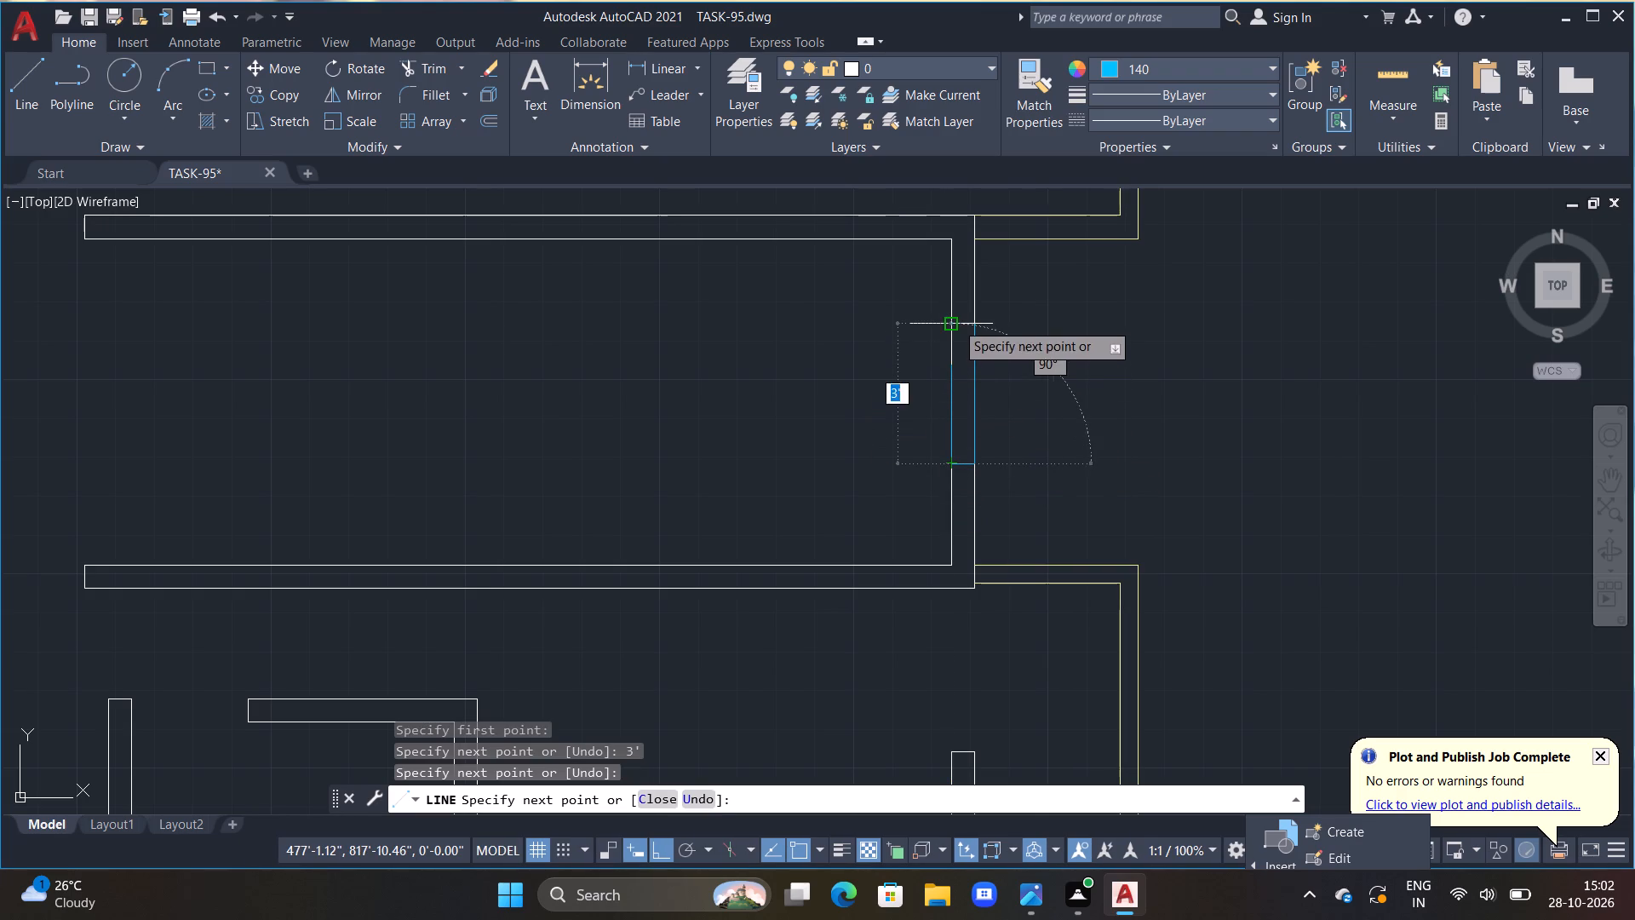
click(955, 322)
key(Escape)
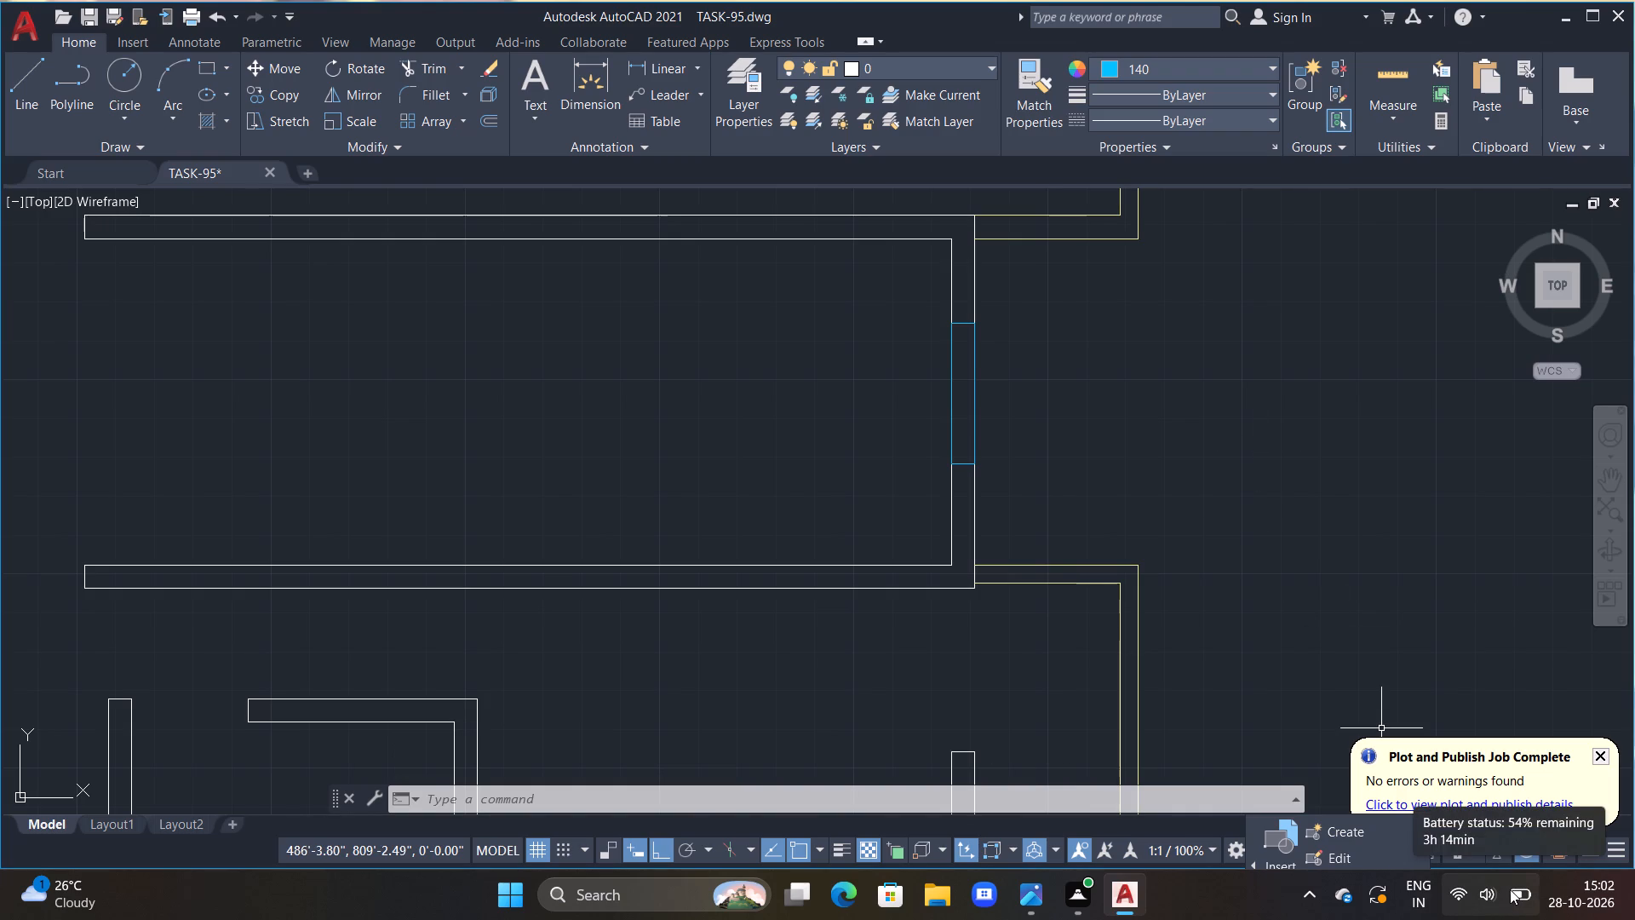
Draw a horizontal line across the upper part of the wall beside the bottom right corner space and trim it to both wall faces.
scroll(909, 647, down, 3)
middle_drag(910, 647, 915, 611)
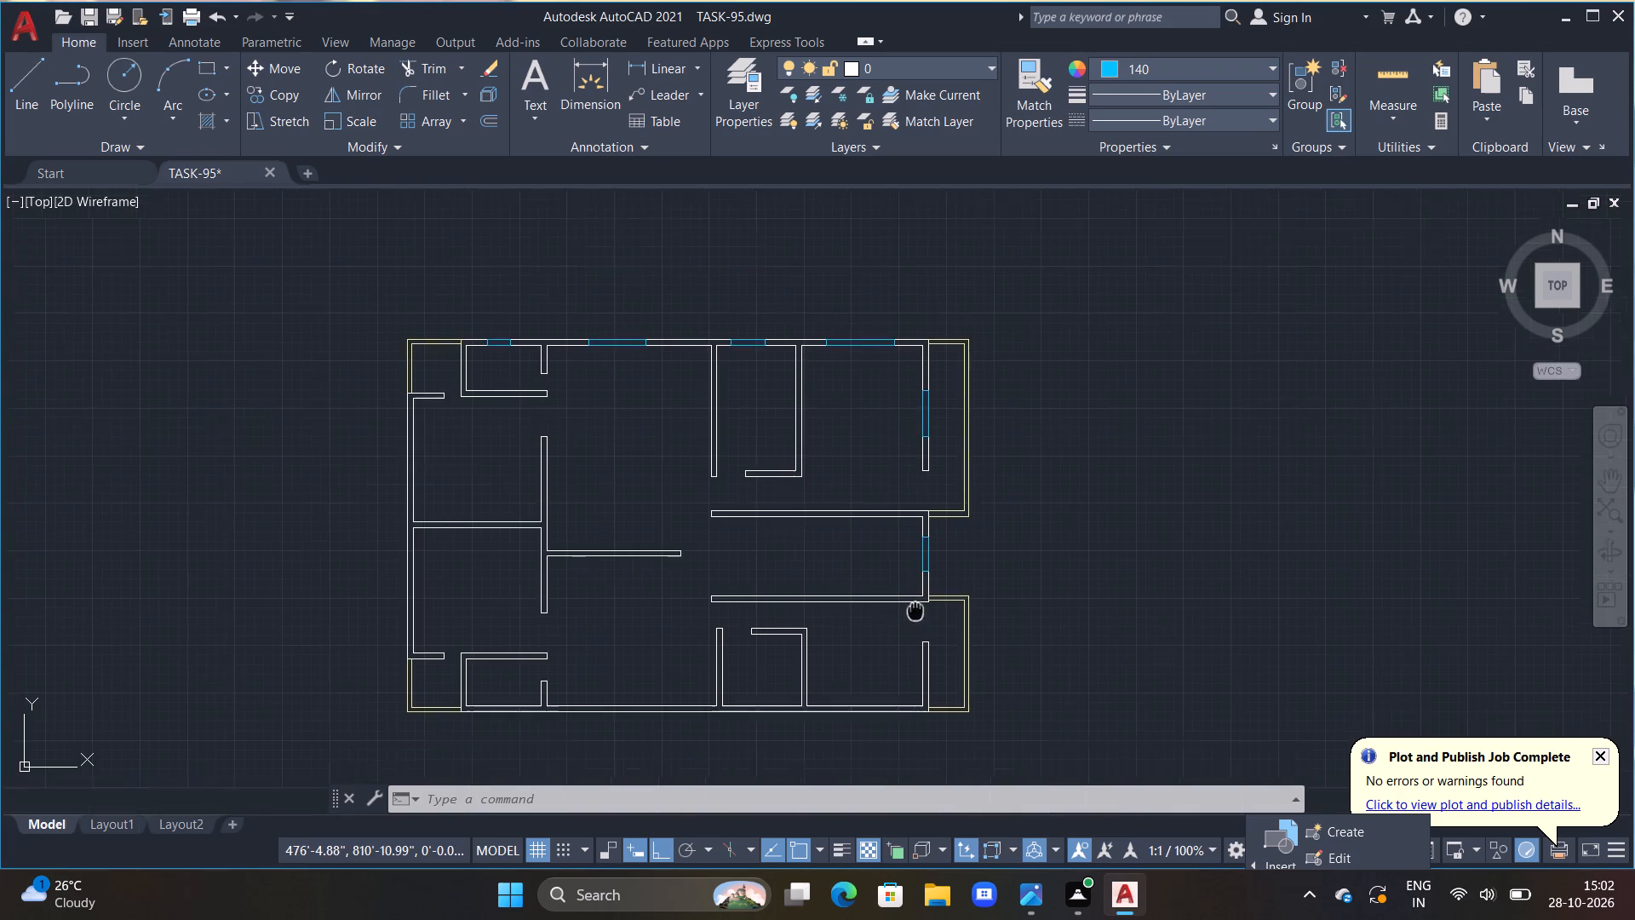
middle_drag(915, 611, 947, 458)
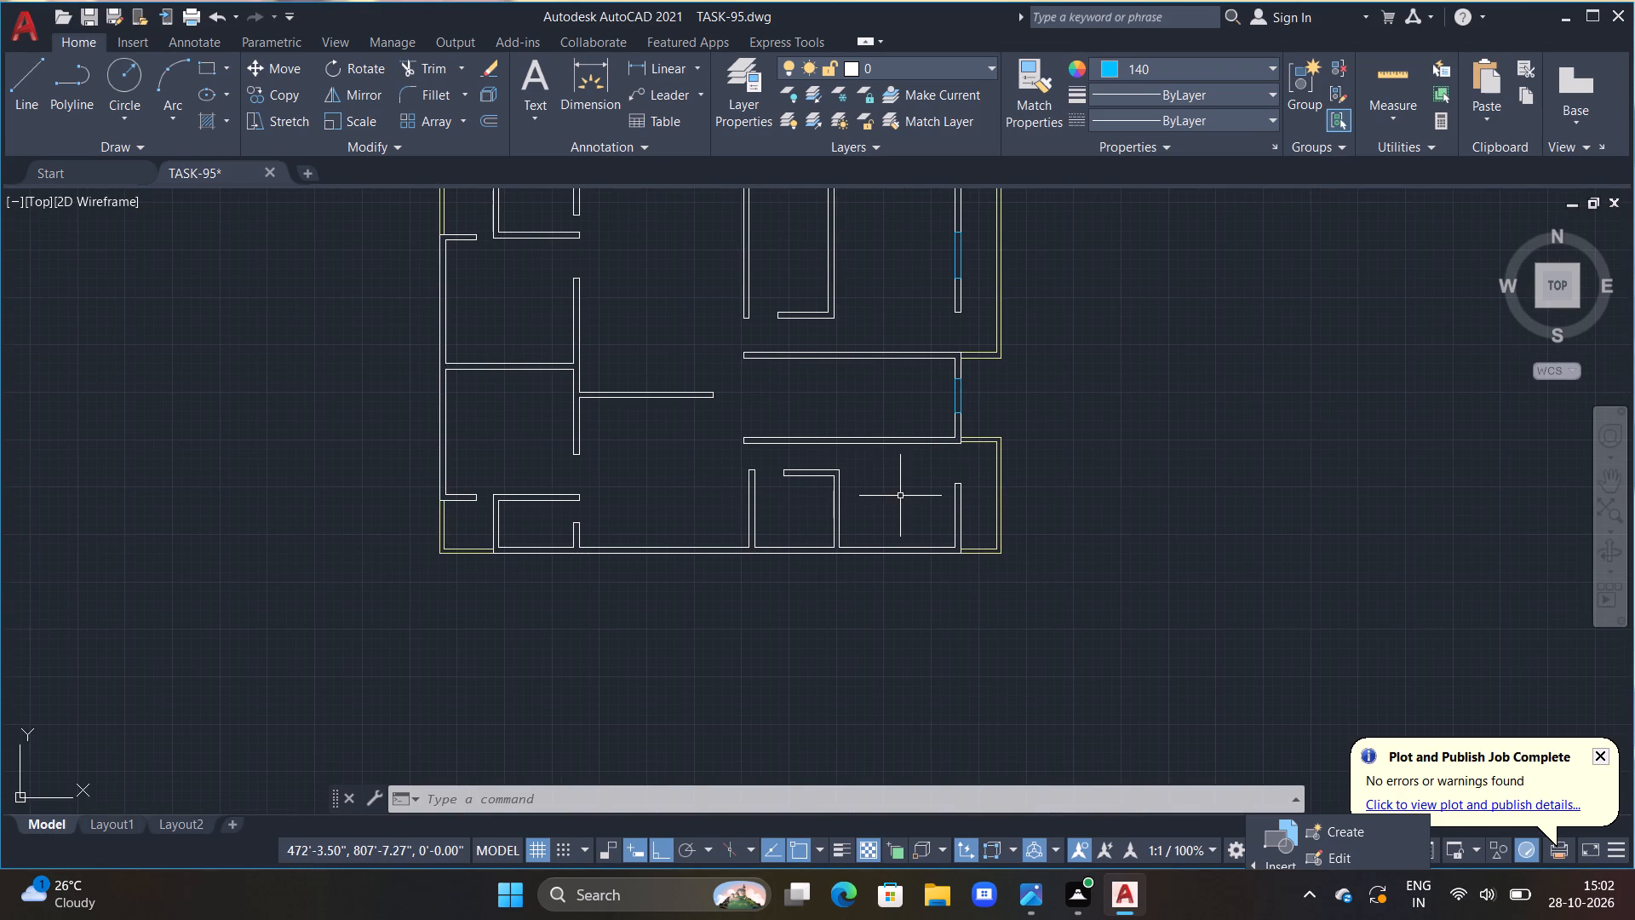
middle_drag(906, 491, 887, 394)
scroll(916, 456, up, 1)
scroll(955, 385, up, 2)
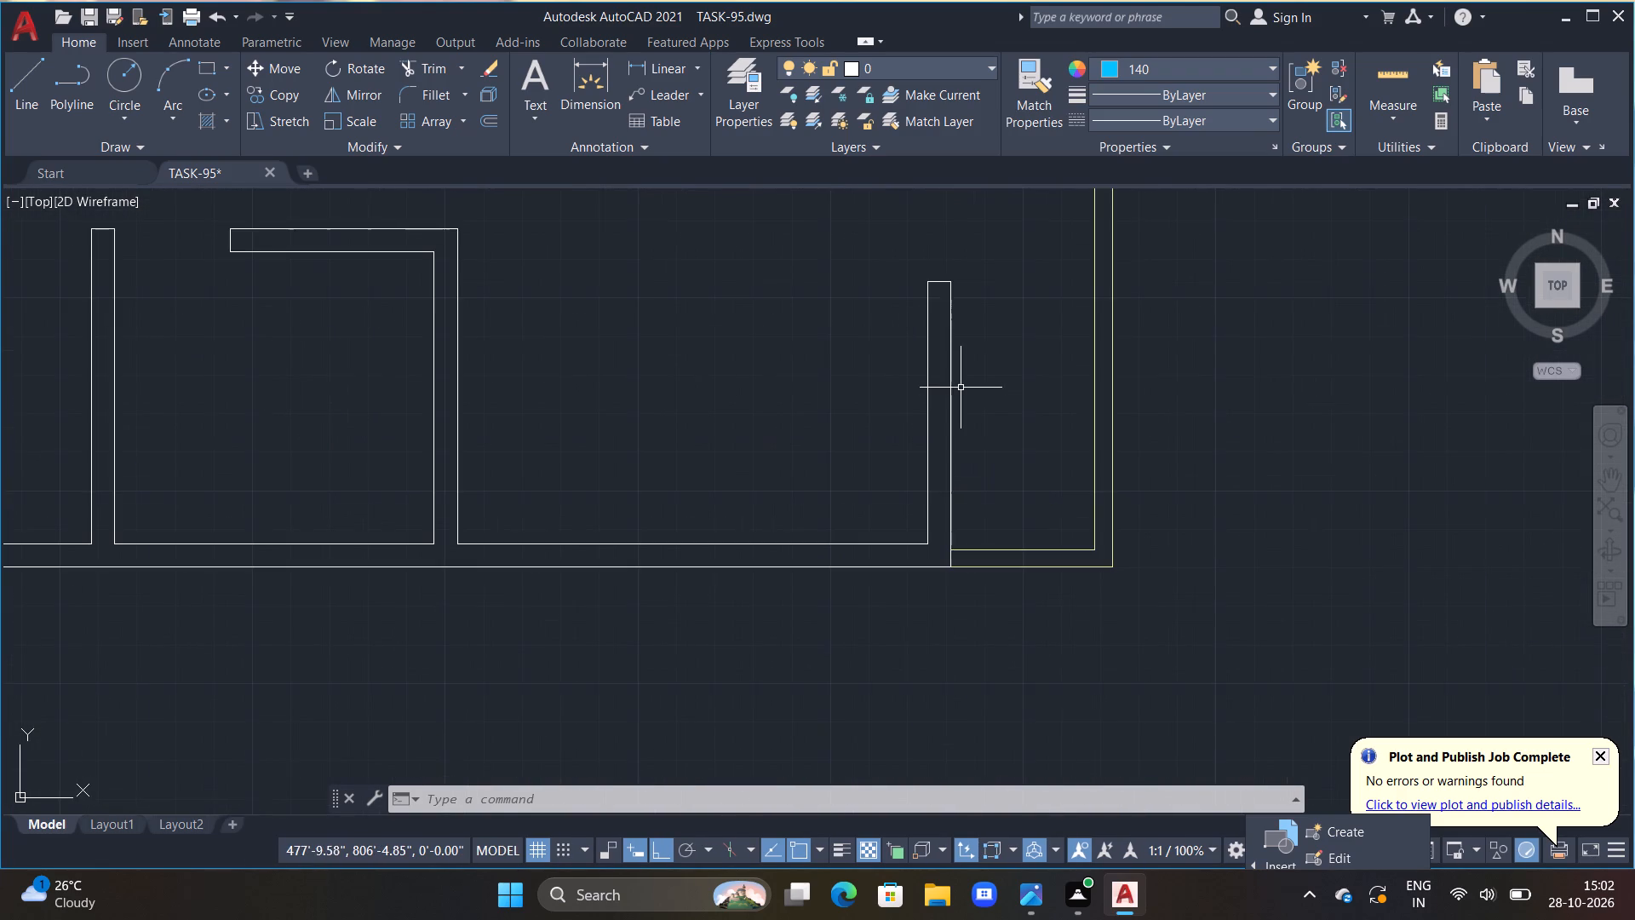
scroll(961, 388, up, 1)
key(l)
key(space)
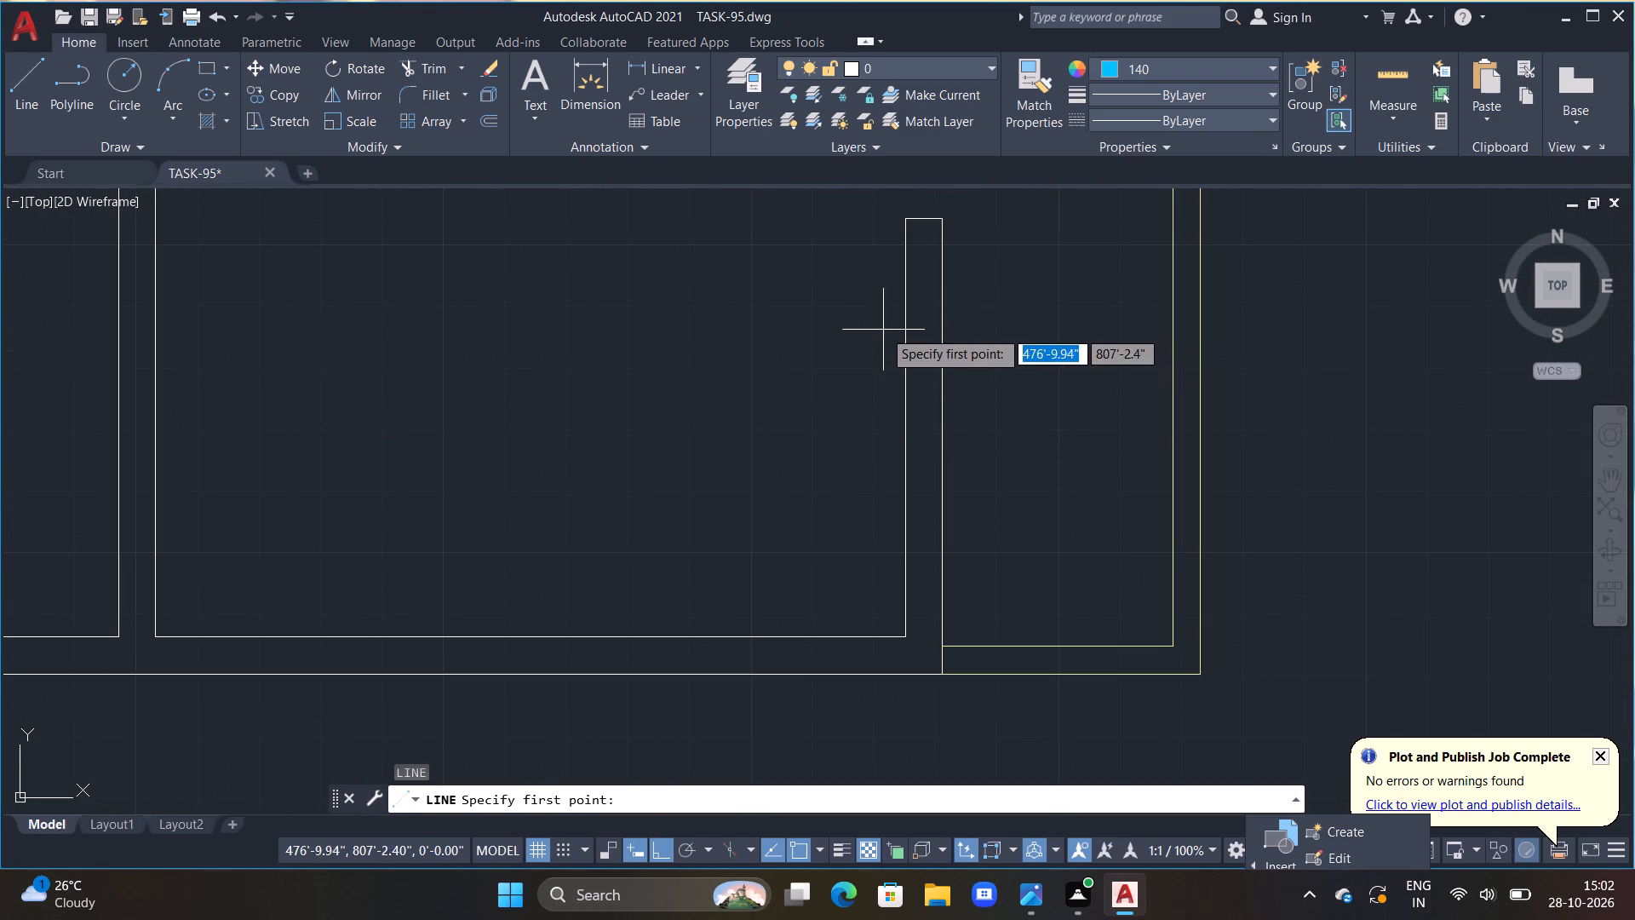
drag(879, 331, 906, 331)
double_click(978, 326)
key(Escape)
text(TR)
key(space)
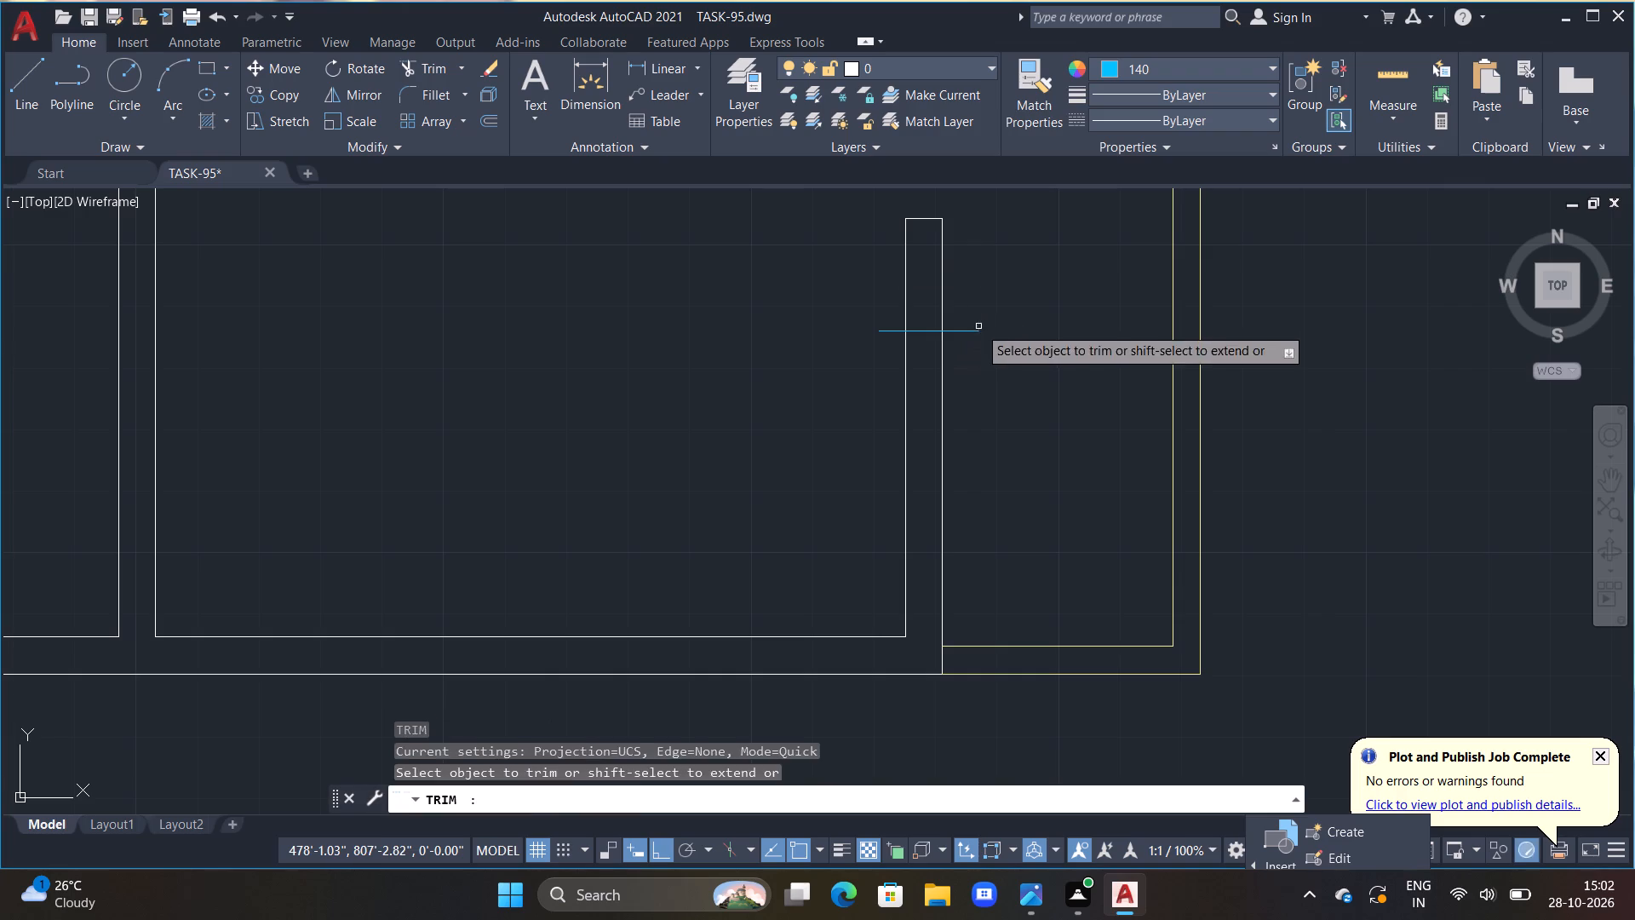
drag(981, 315, 990, 401)
drag(967, 340, 962, 316)
double_click(961, 314)
click(967, 346)
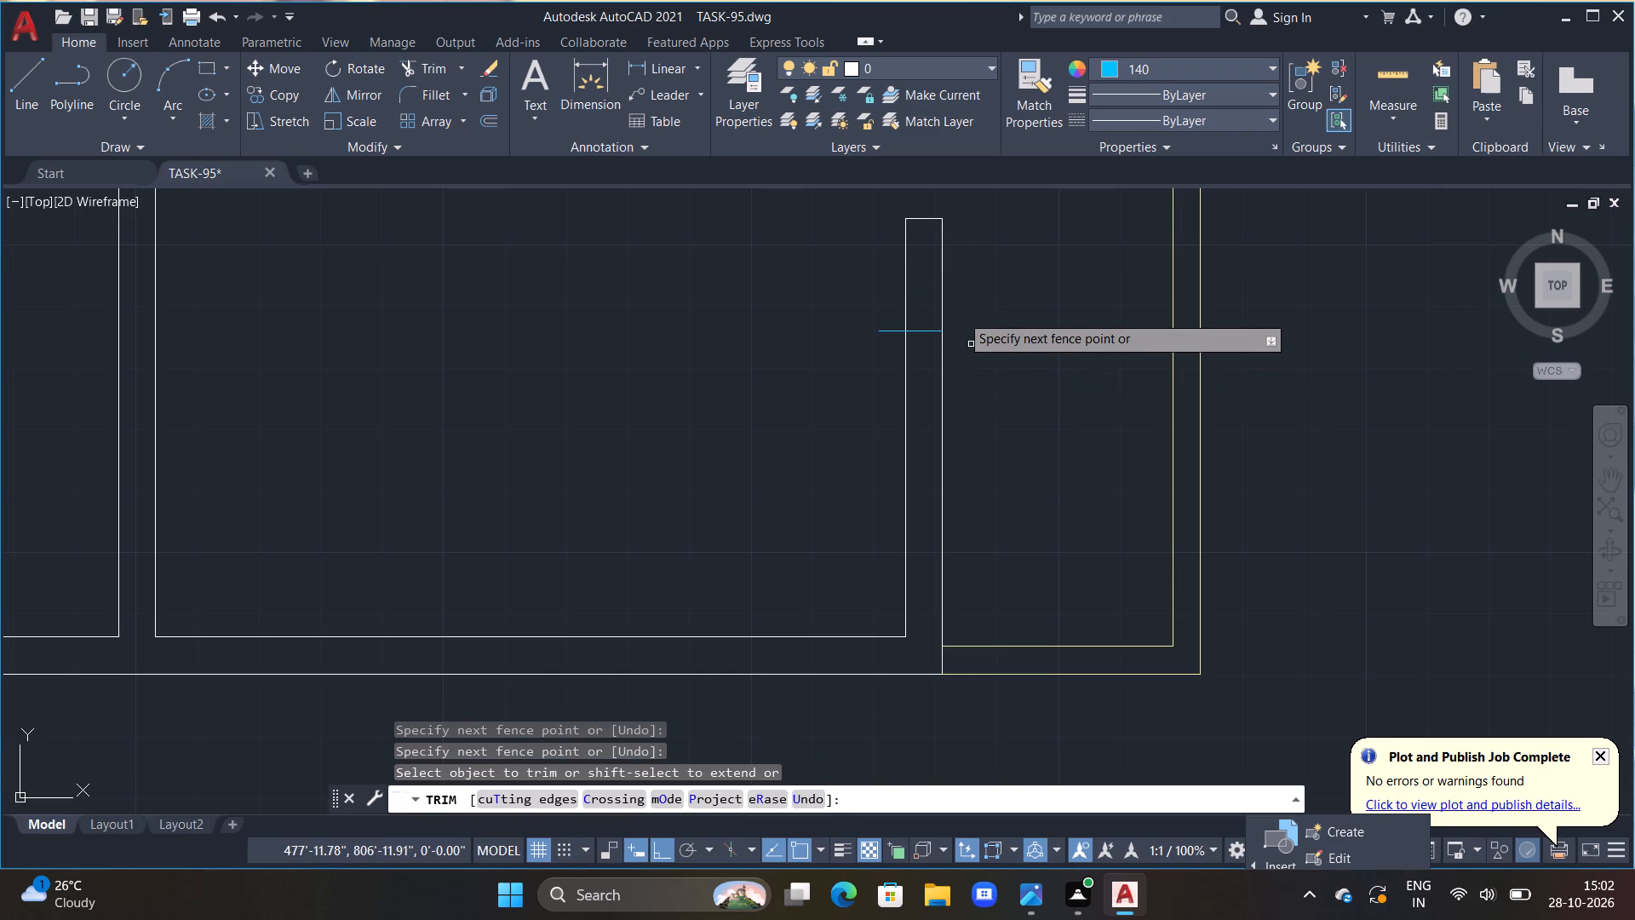
double_click(890, 328)
key(Escape)
drag(889, 331, 858, 377)
key(Escape)
text(TR)
key(space)
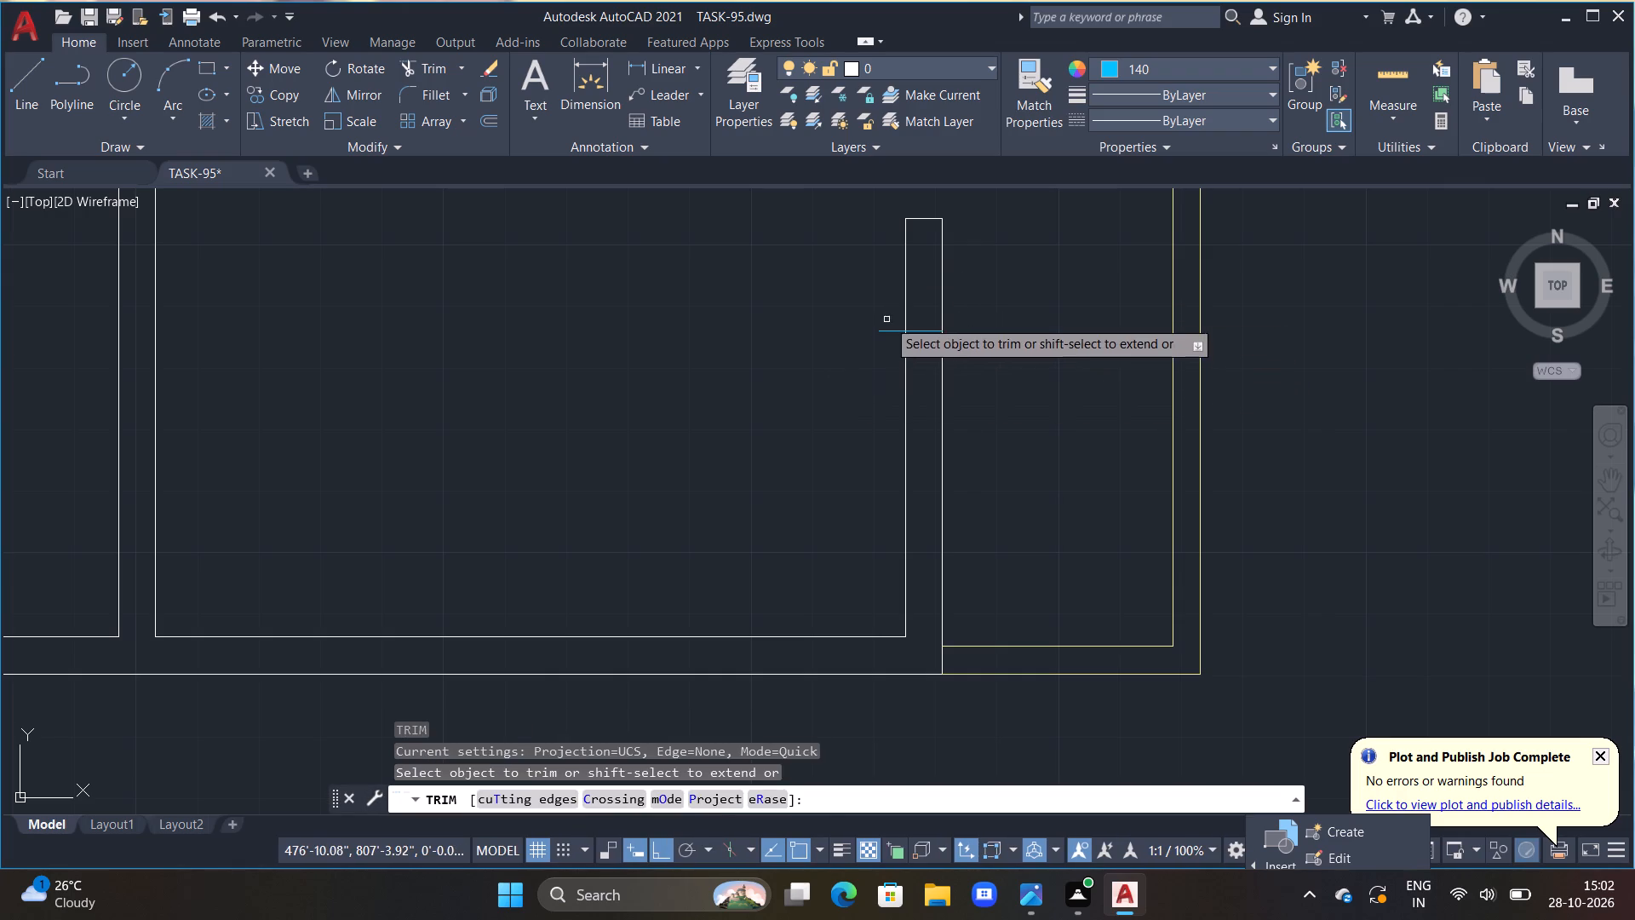
drag(888, 319, 863, 405)
key(Escape)
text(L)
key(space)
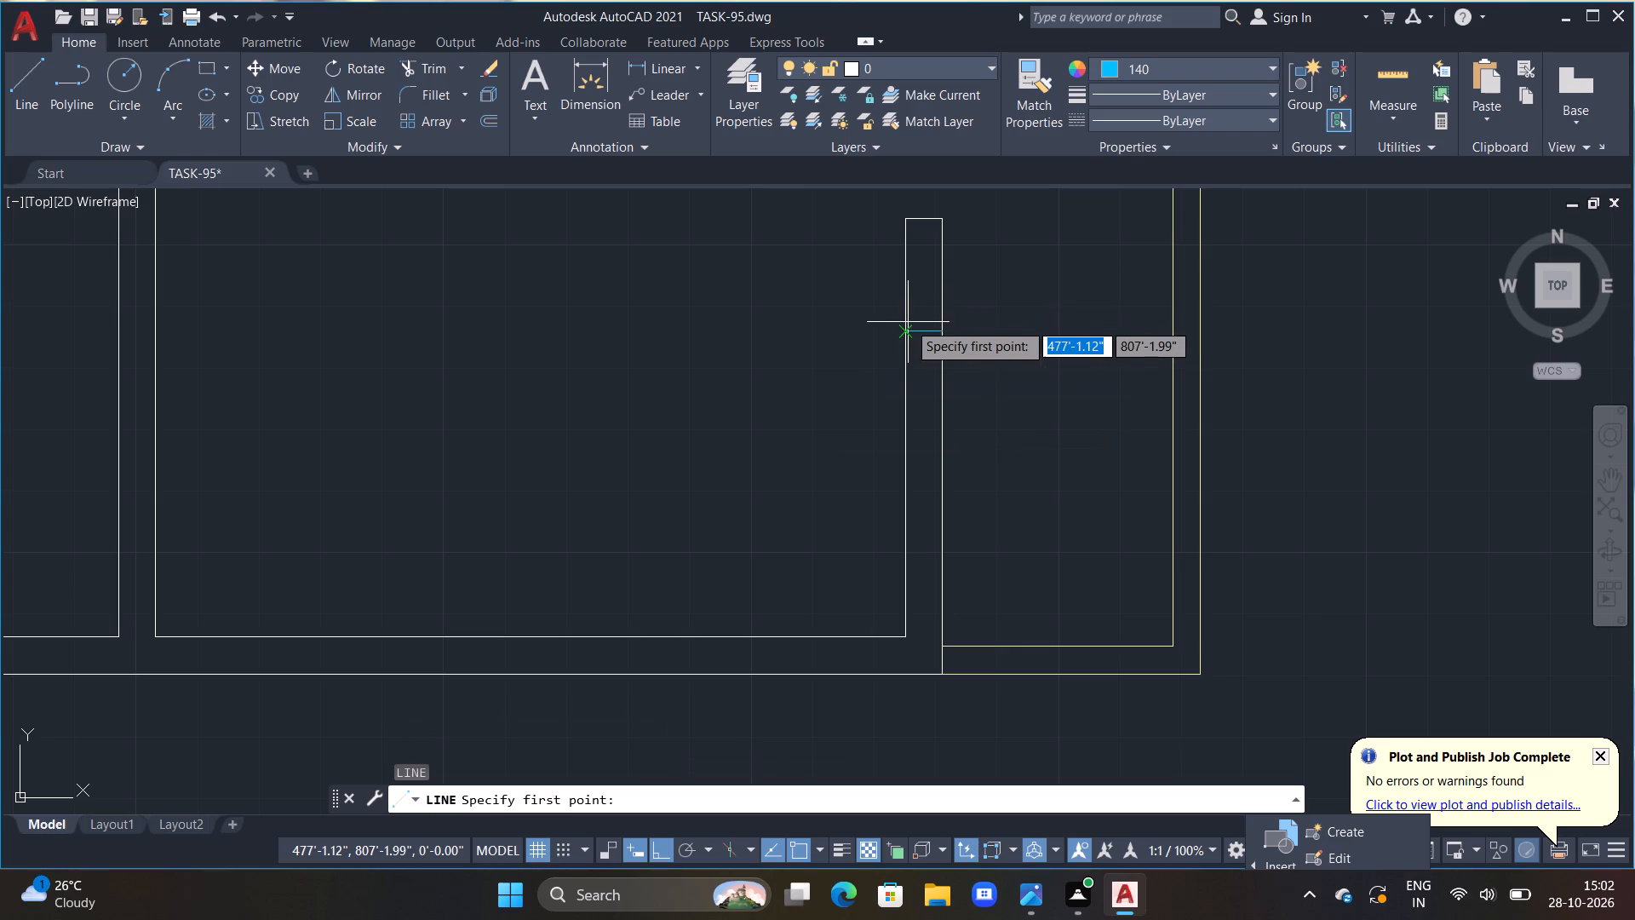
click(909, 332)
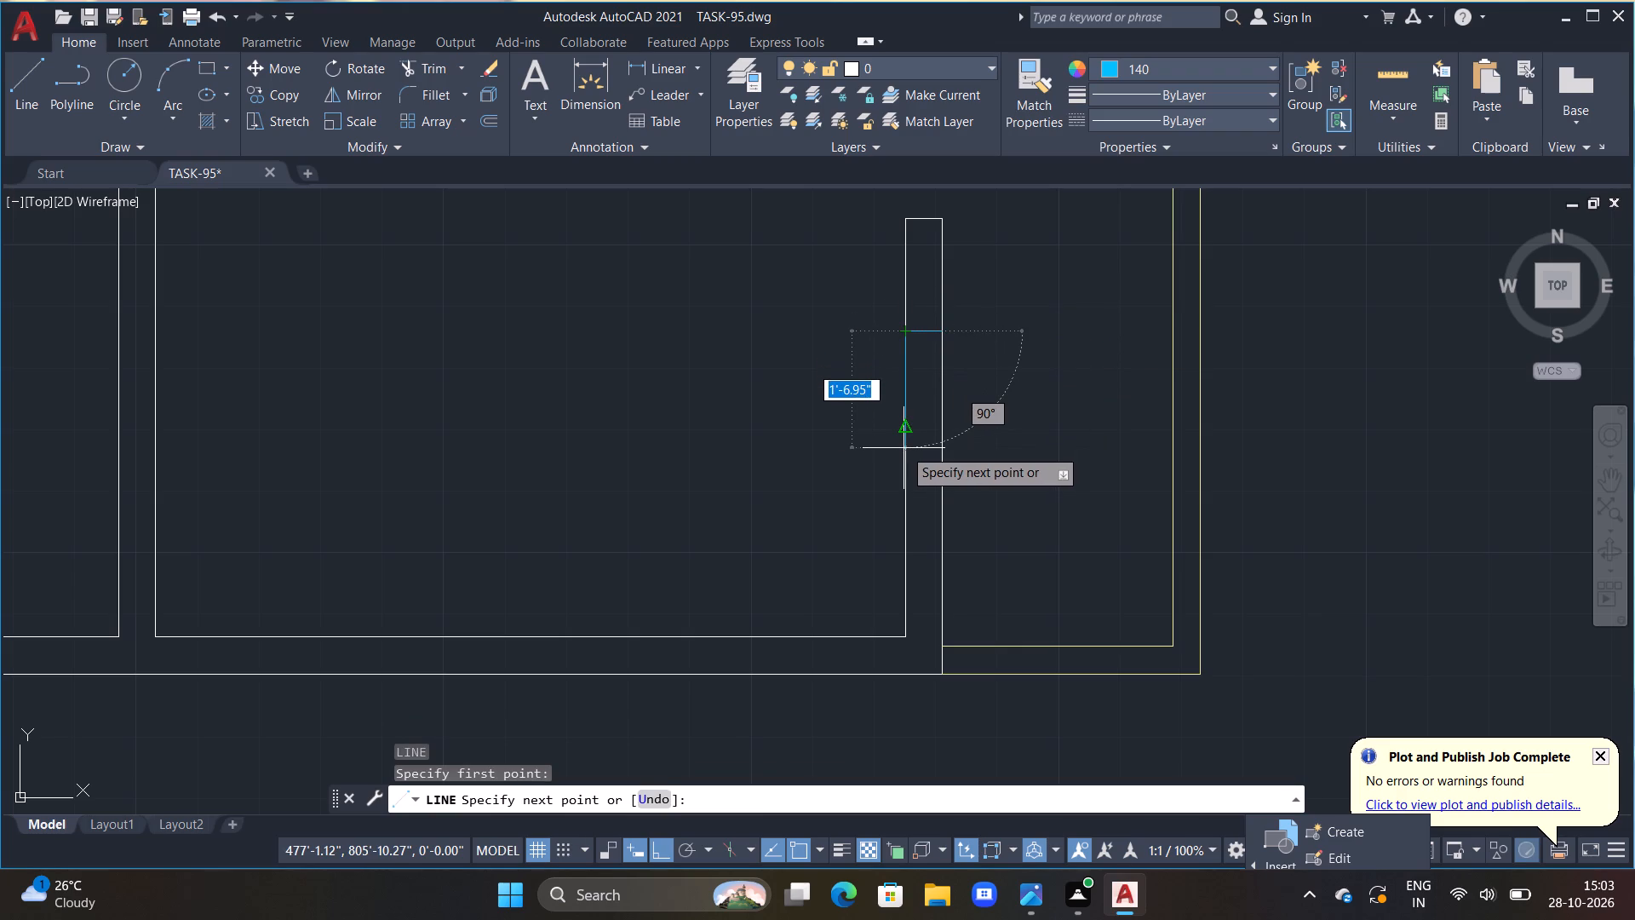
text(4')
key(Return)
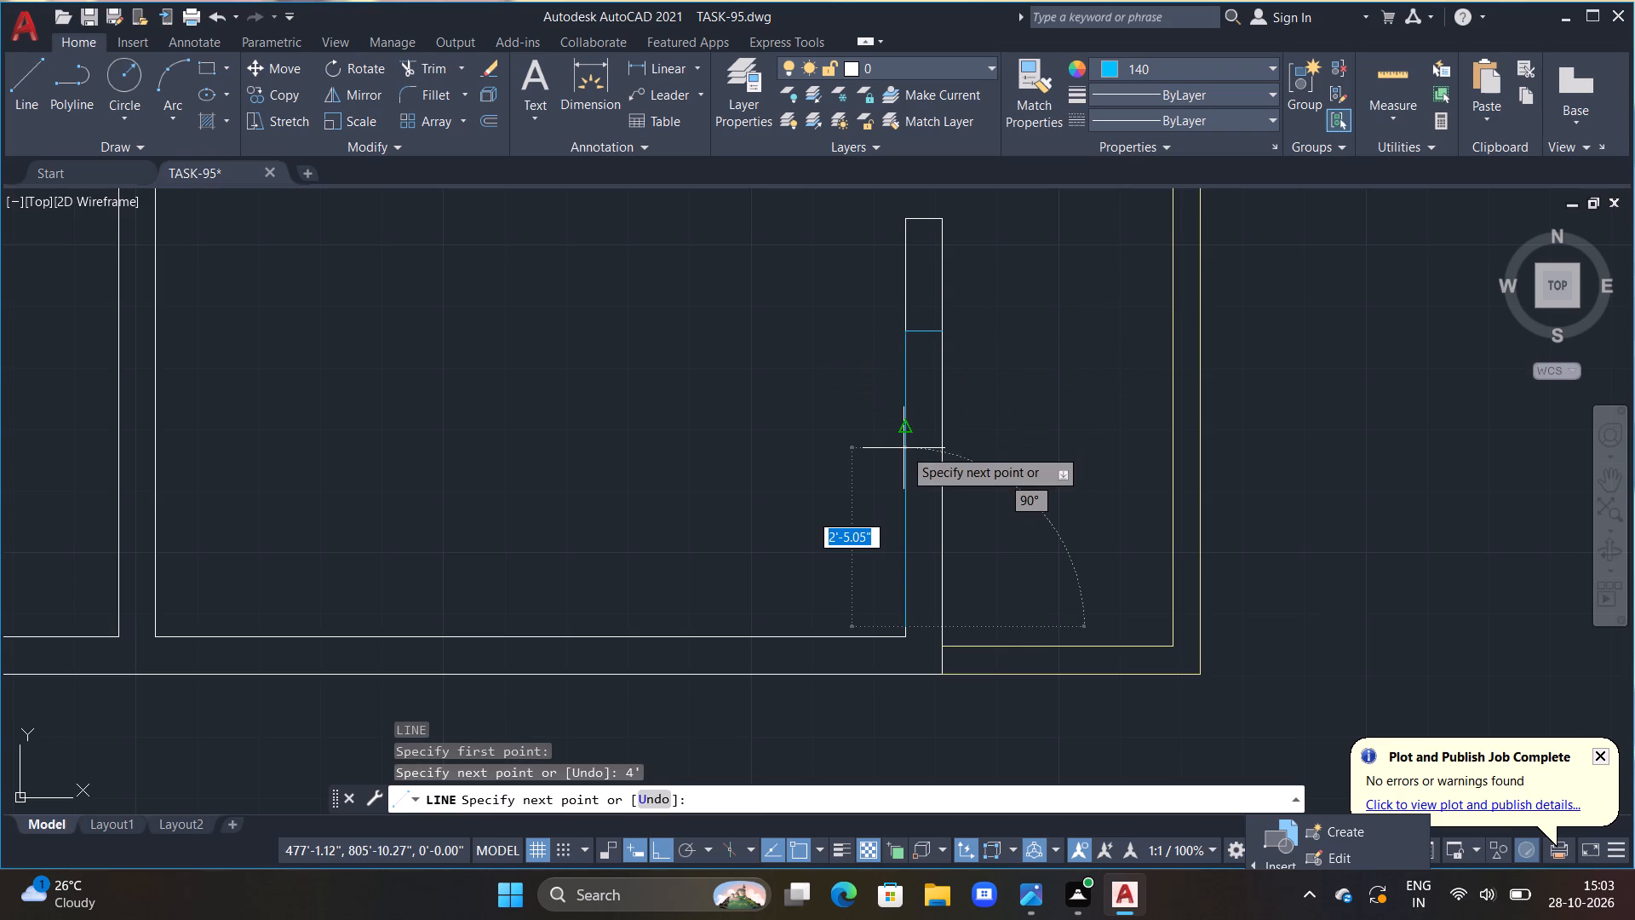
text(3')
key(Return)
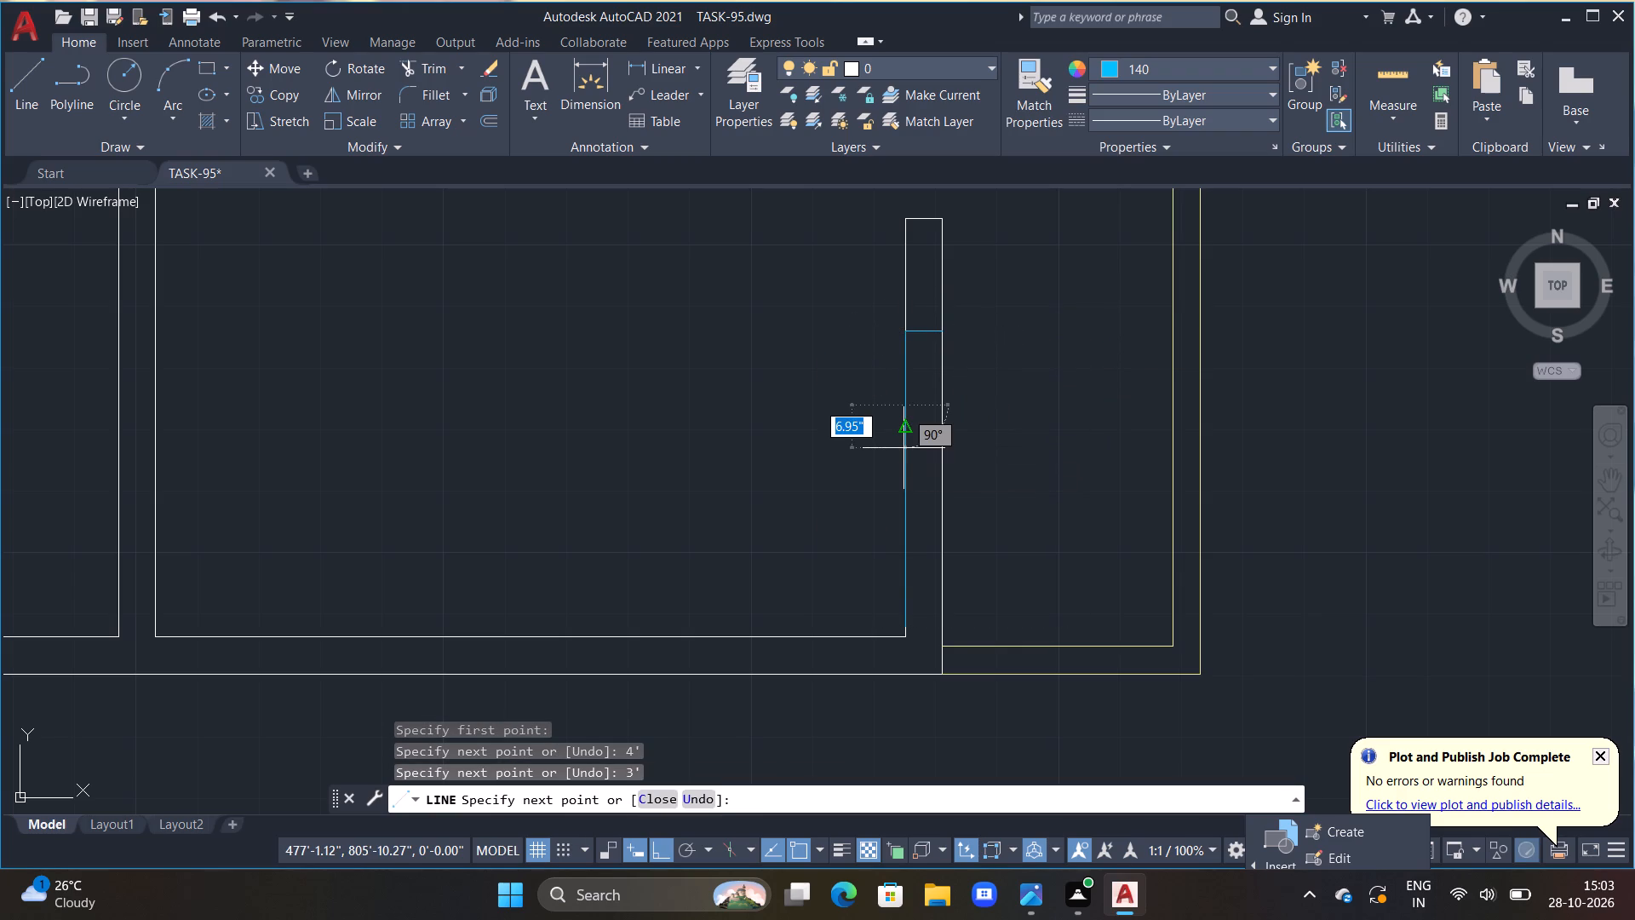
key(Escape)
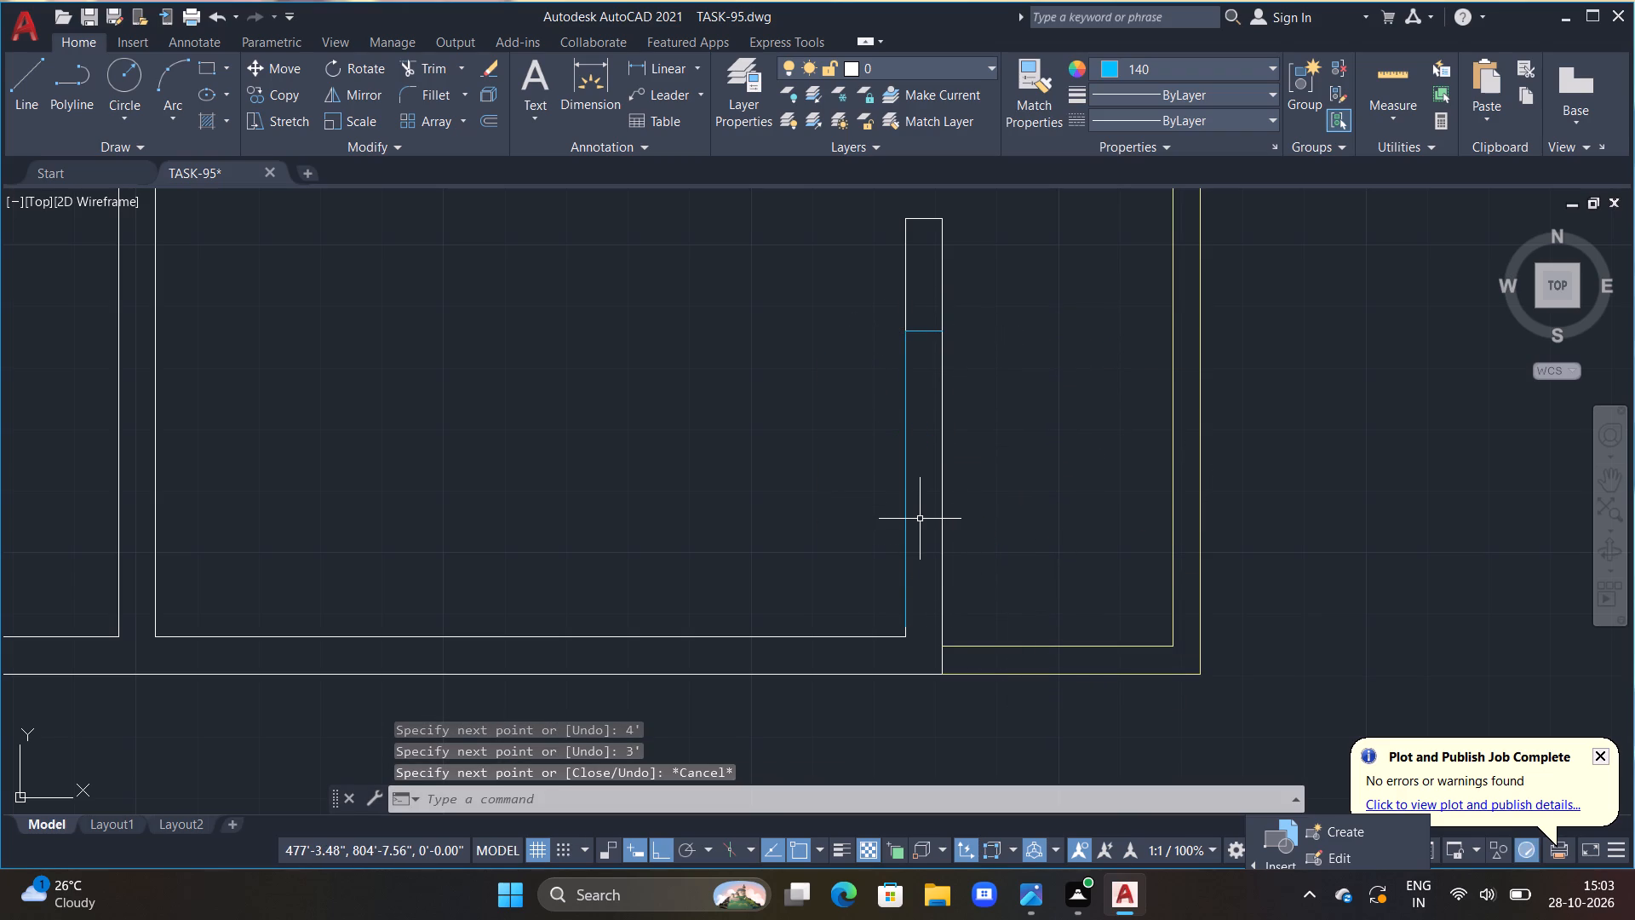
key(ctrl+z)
Outline a 3' long opening within the wall beside the bottom right corner space, running down from the trimmed line and closing back to it.
text(L)
key(space)
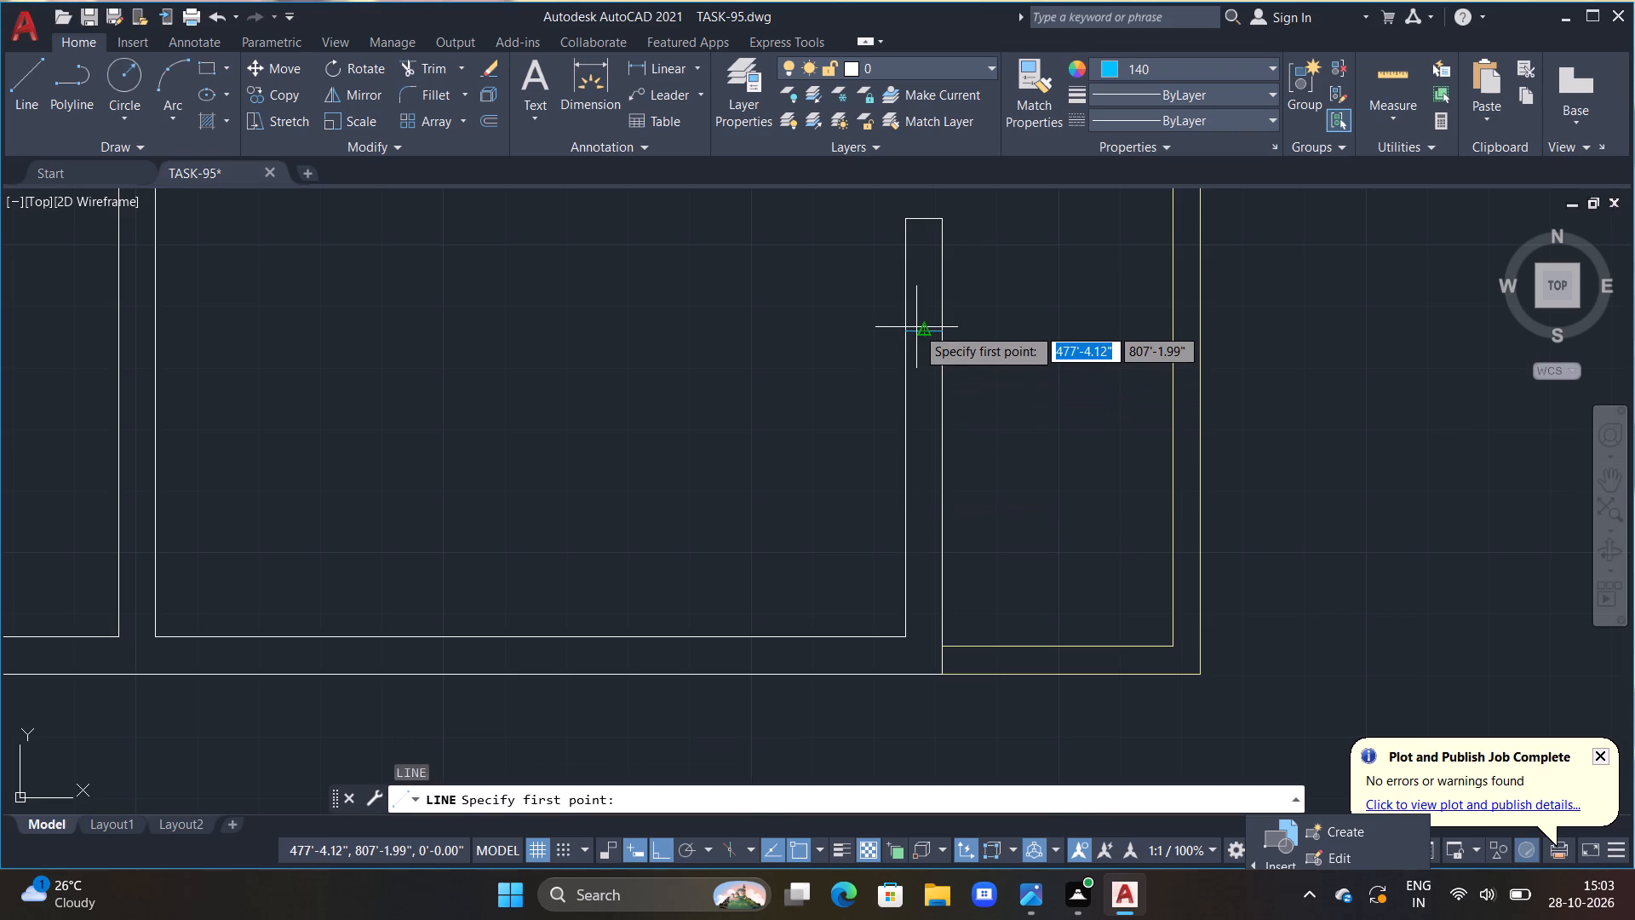
click(909, 332)
text(3')
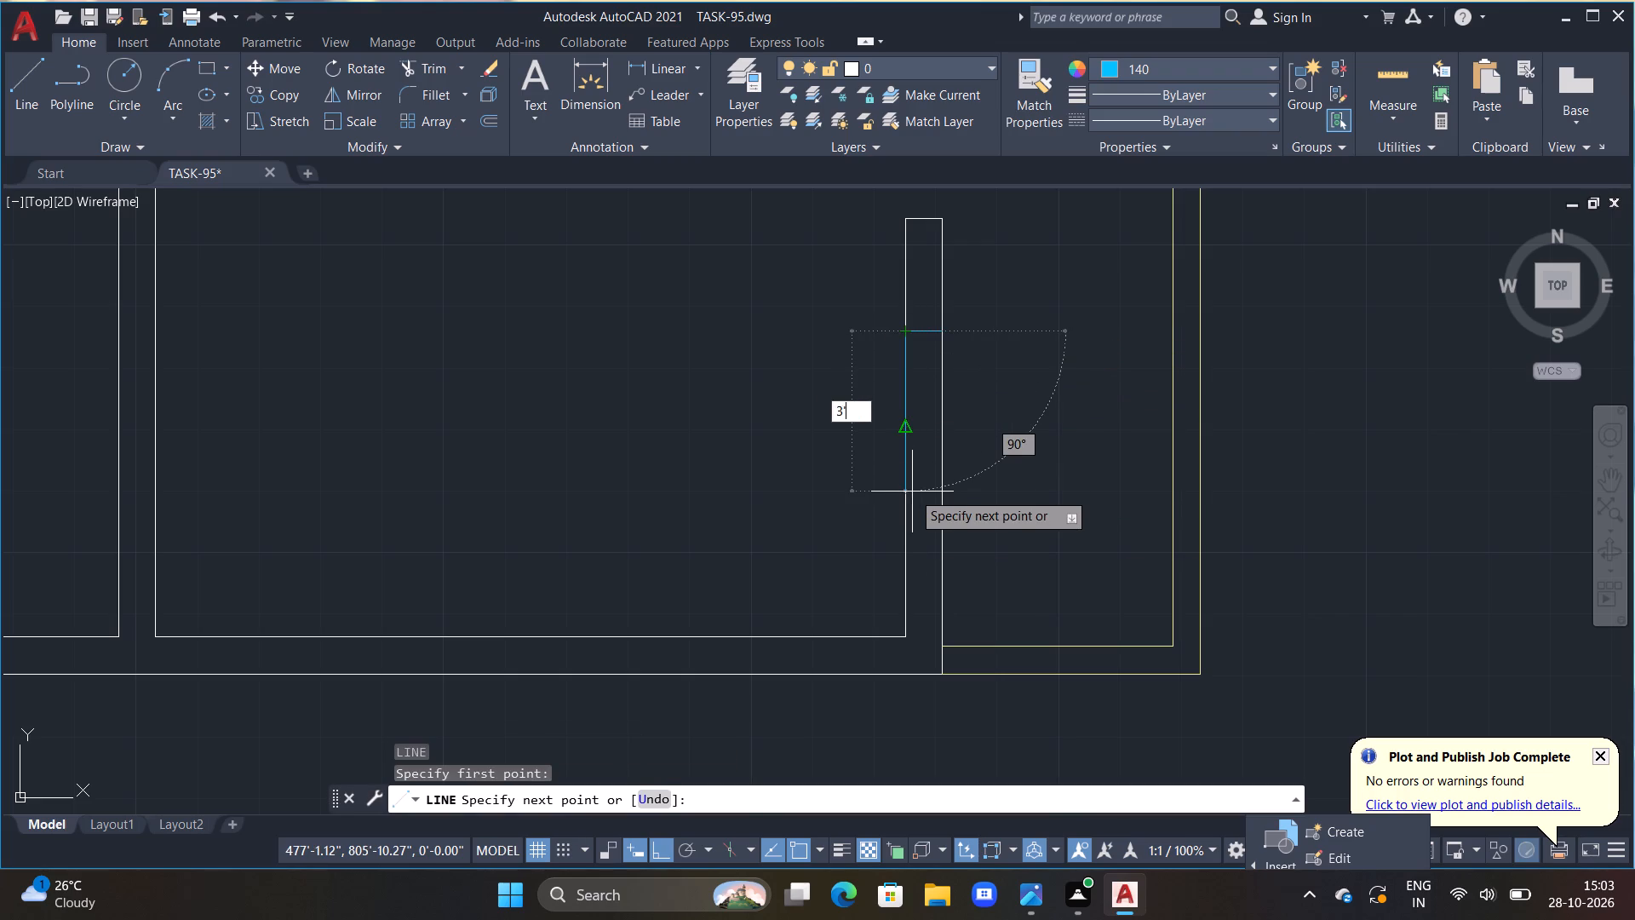
key(Return)
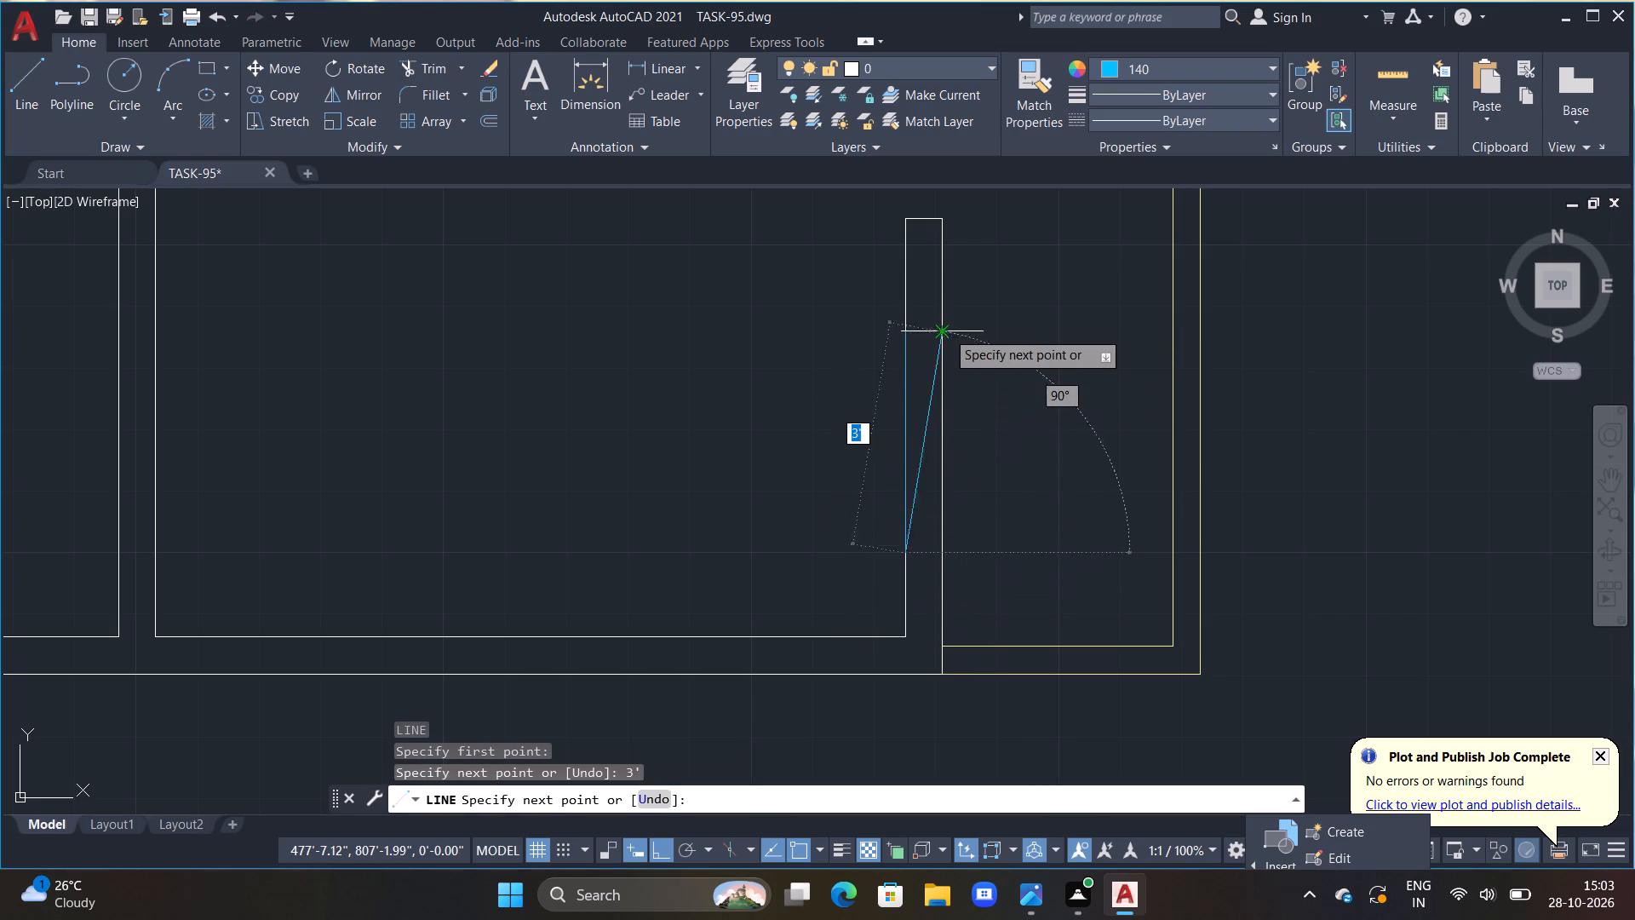
drag(940, 553, 937, 516)
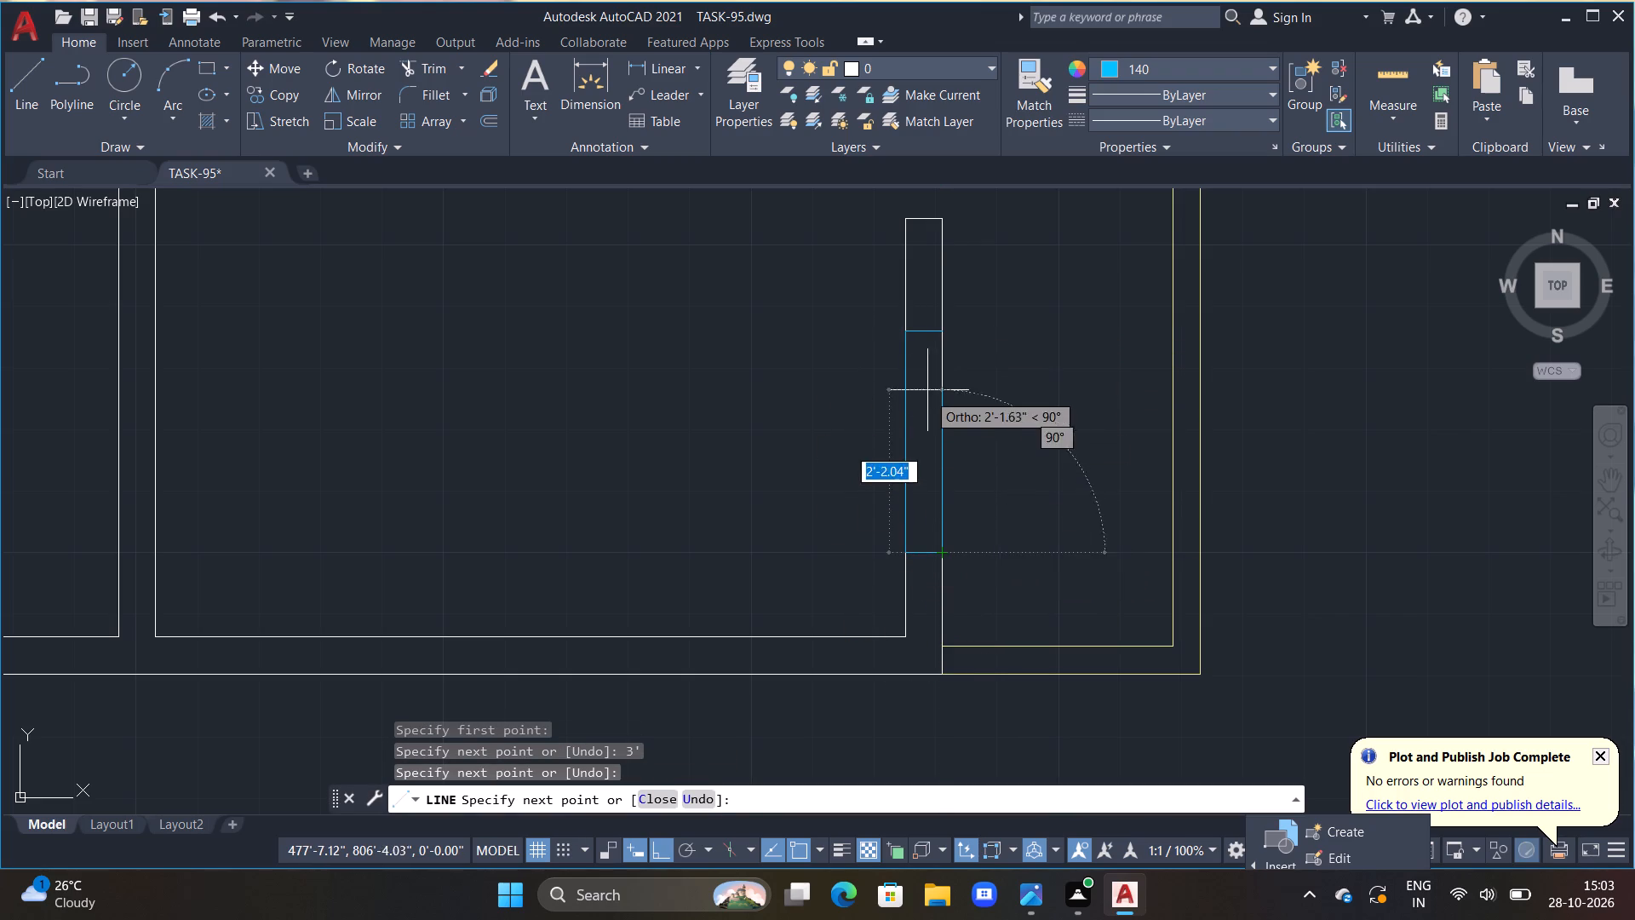
double_click(944, 330)
key(Escape)
Draw a vertical line across the bottom outer wall of the rightmost room, right of its middle, and trim it to both wall faces.
scroll(942, 350, down, 3)
scroll(841, 468, up, 1)
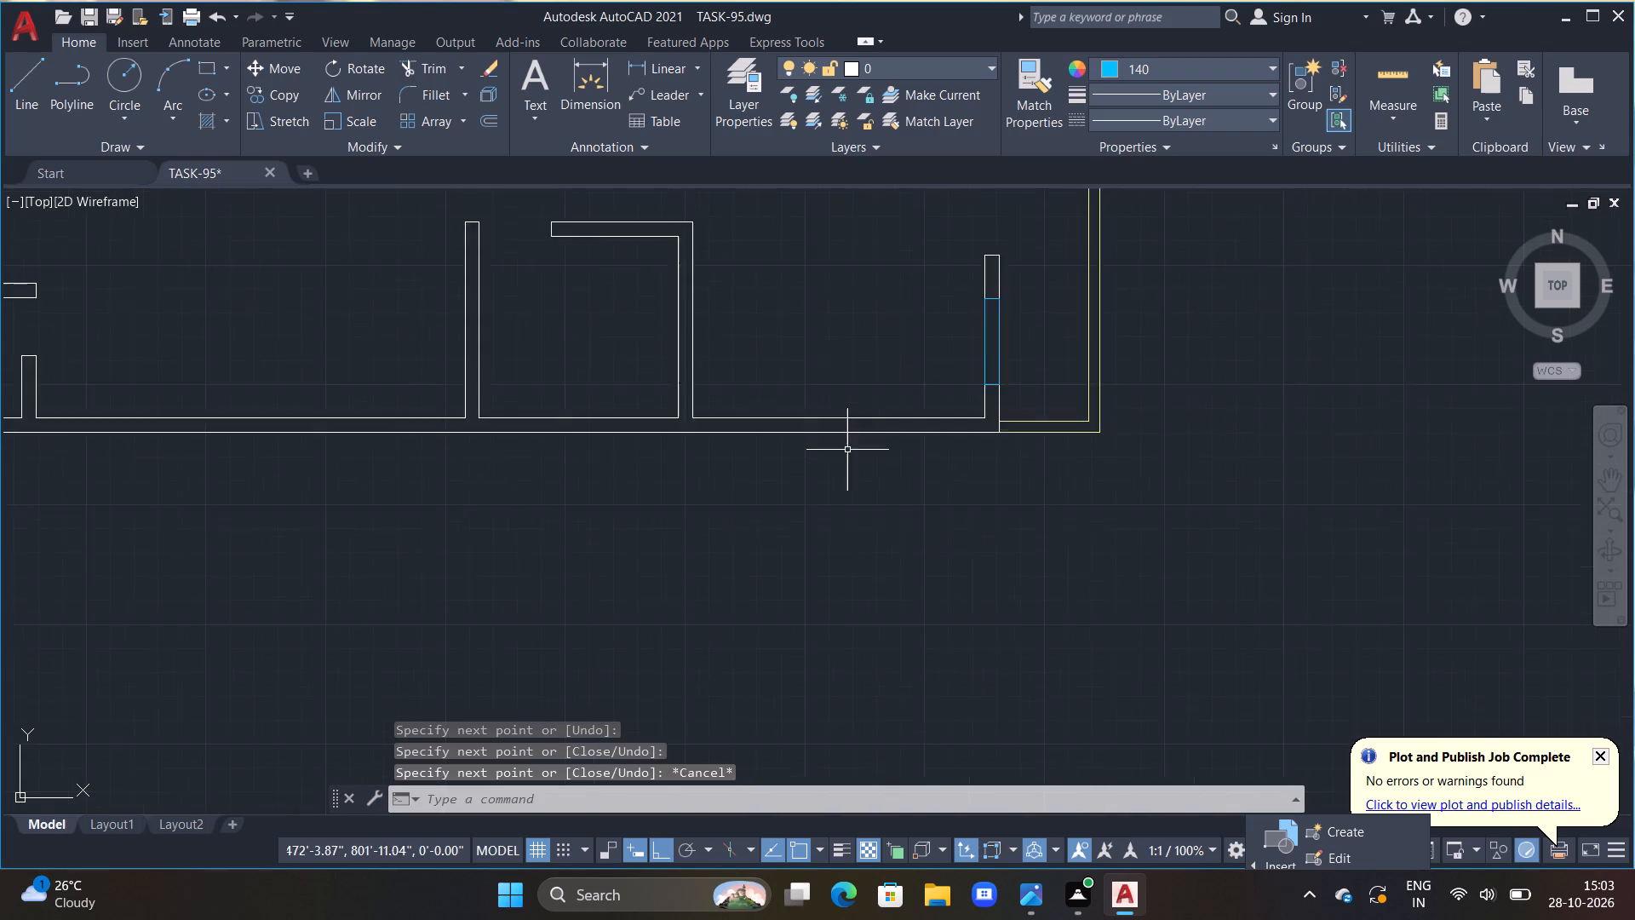
scroll(847, 449, up, 2)
text(L)
key(space)
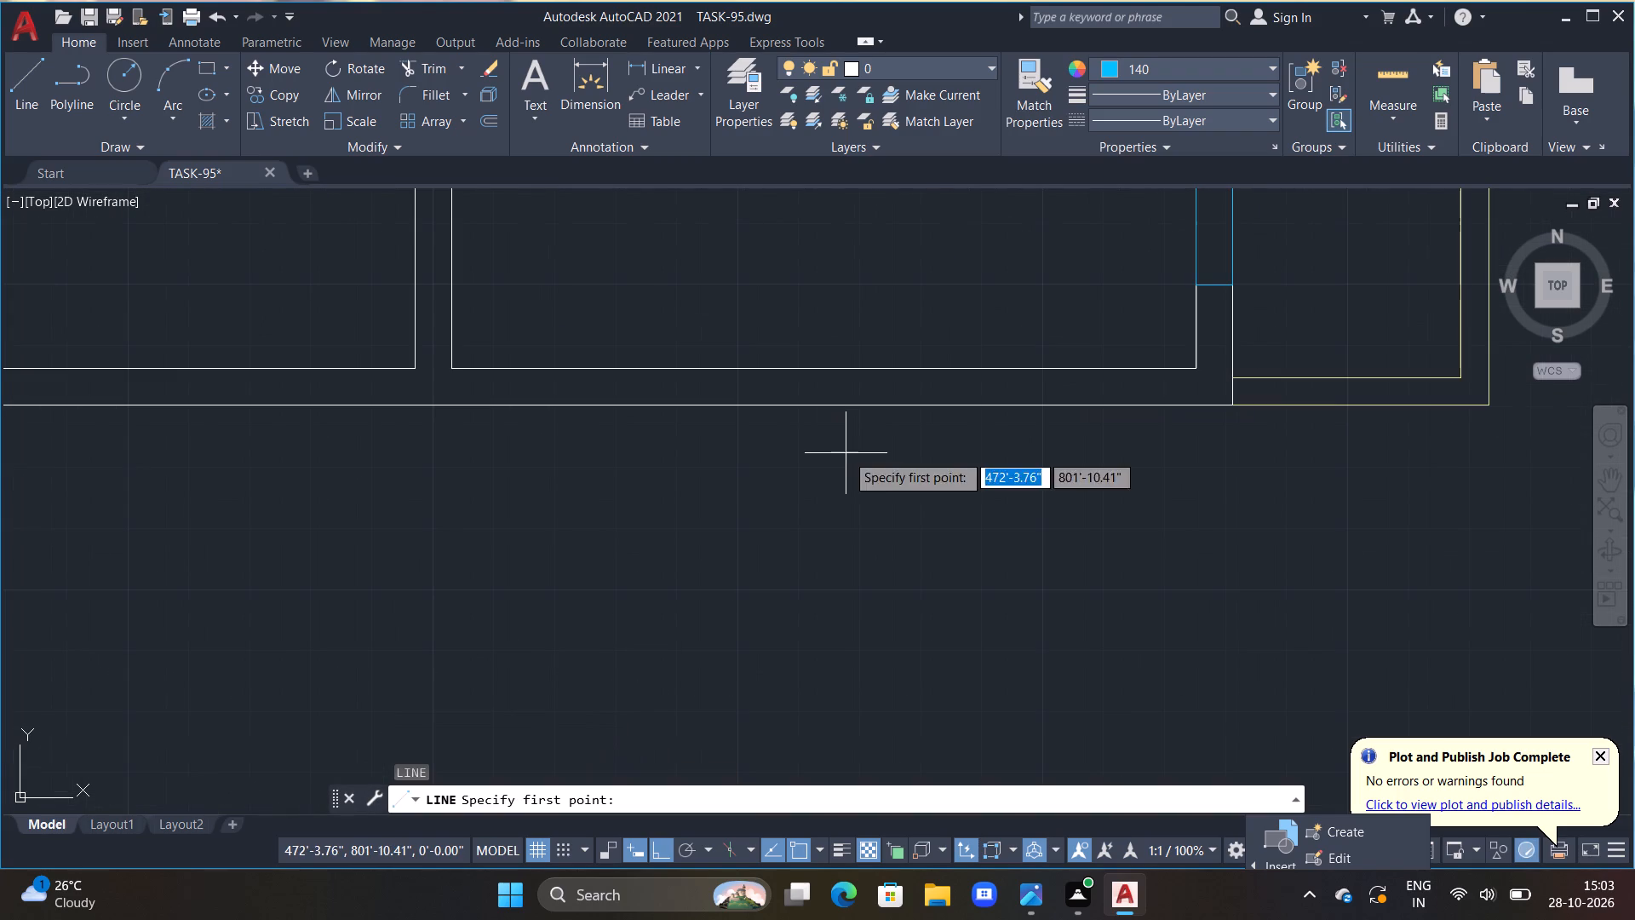
drag(1010, 340, 1009, 352)
click(1006, 446)
key(Escape)
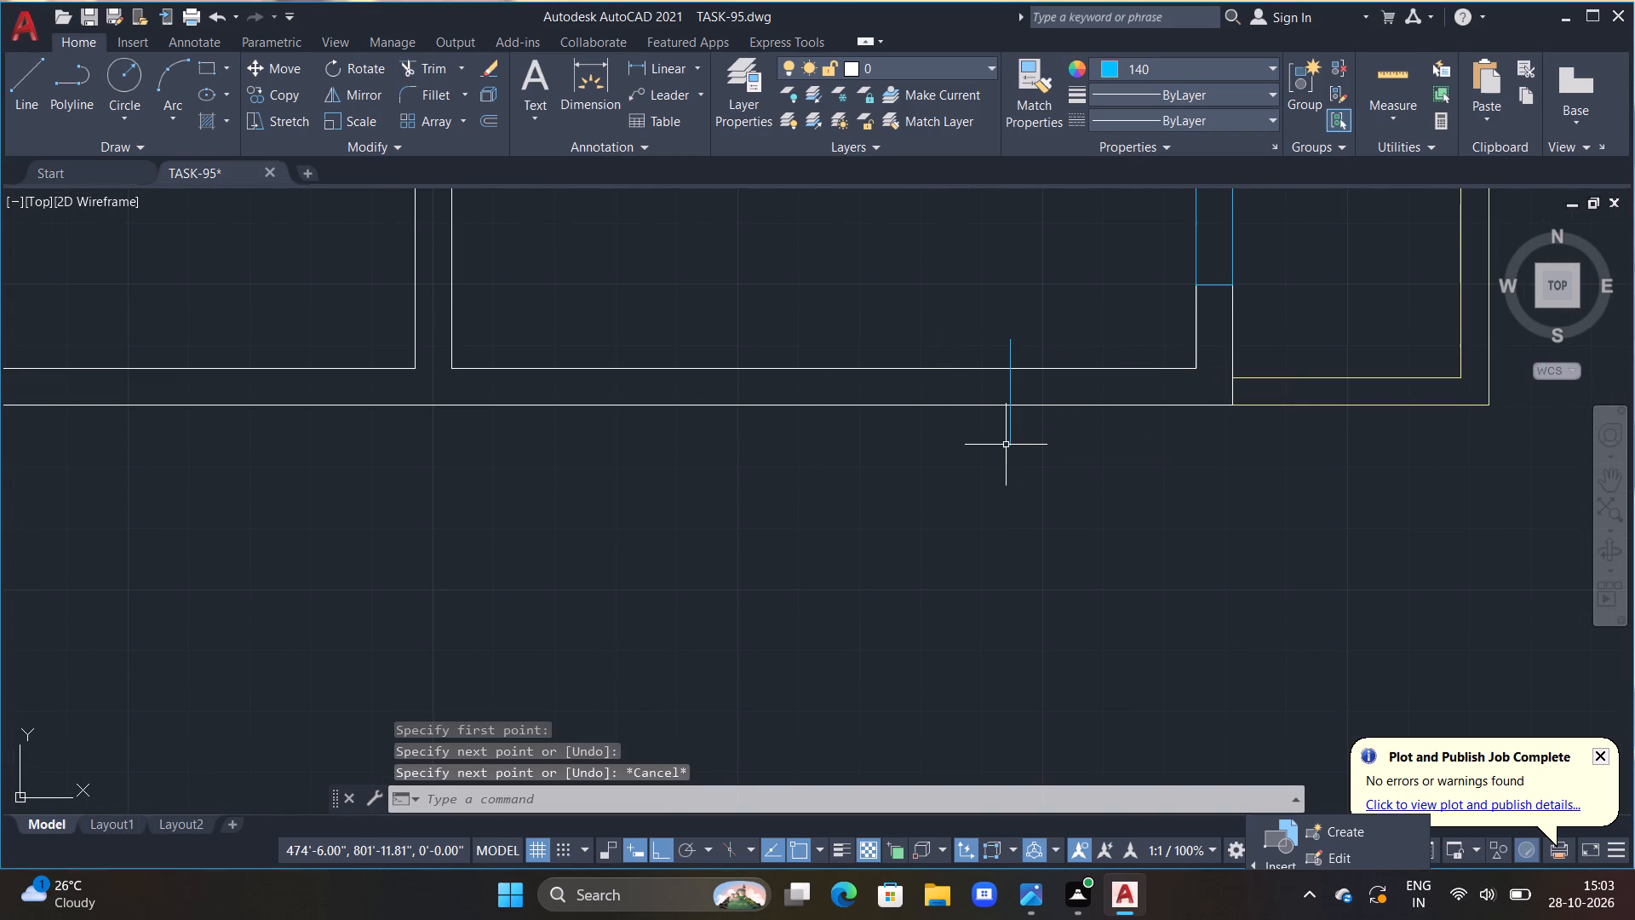
text(TR)
key(space)
drag(1015, 415, 910, 482)
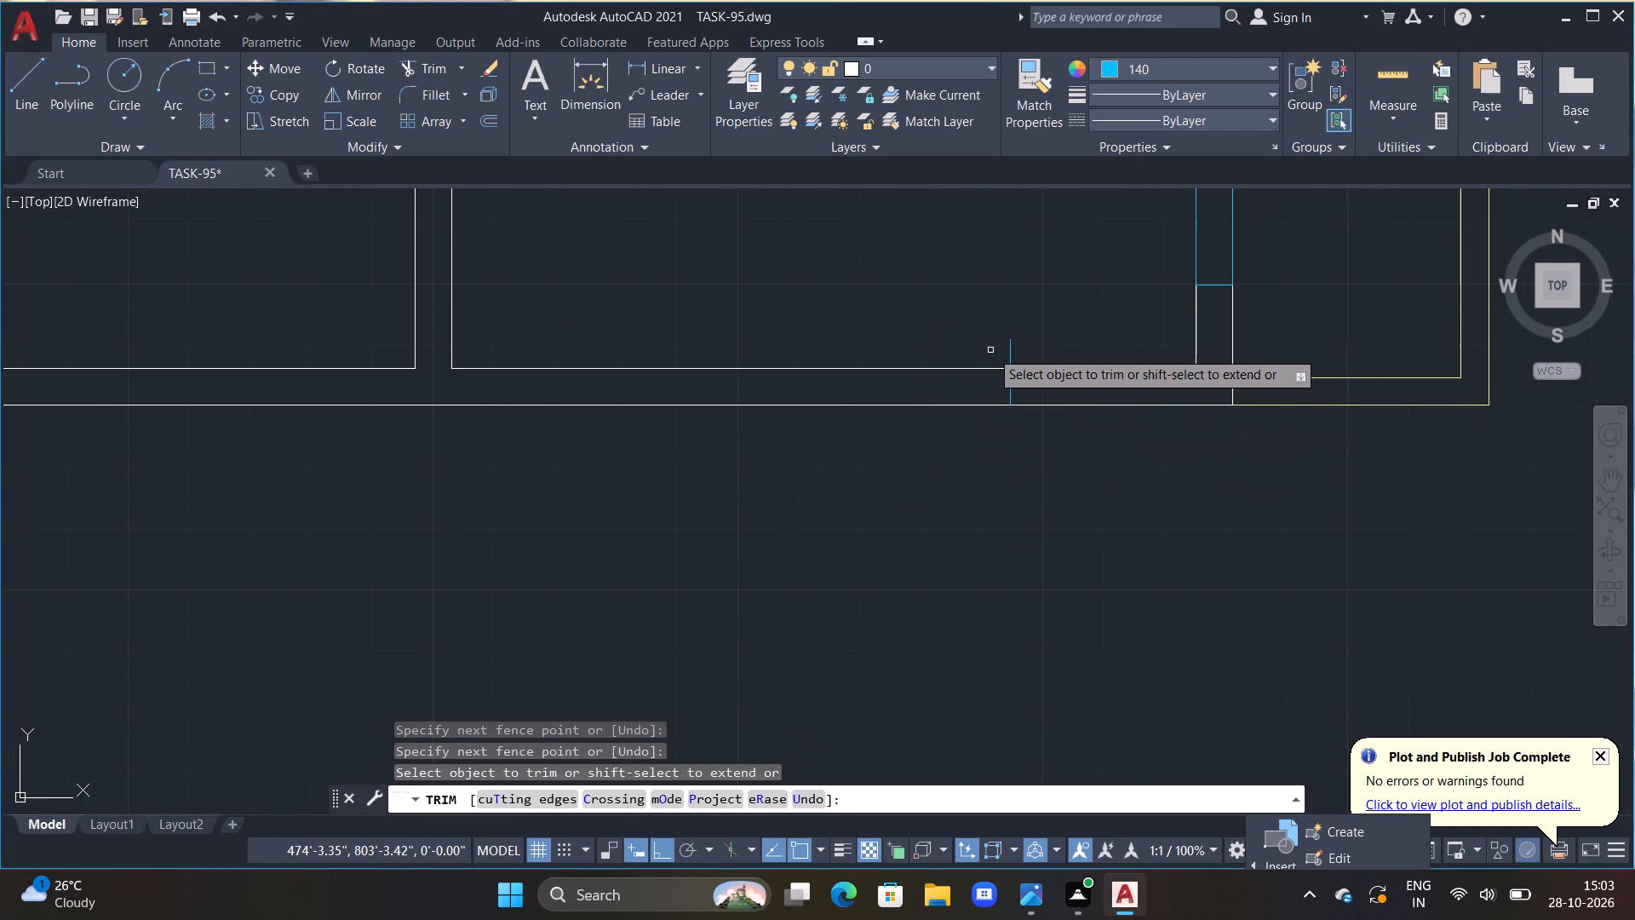
click(1007, 357)
key(Escape)
key(Escape)
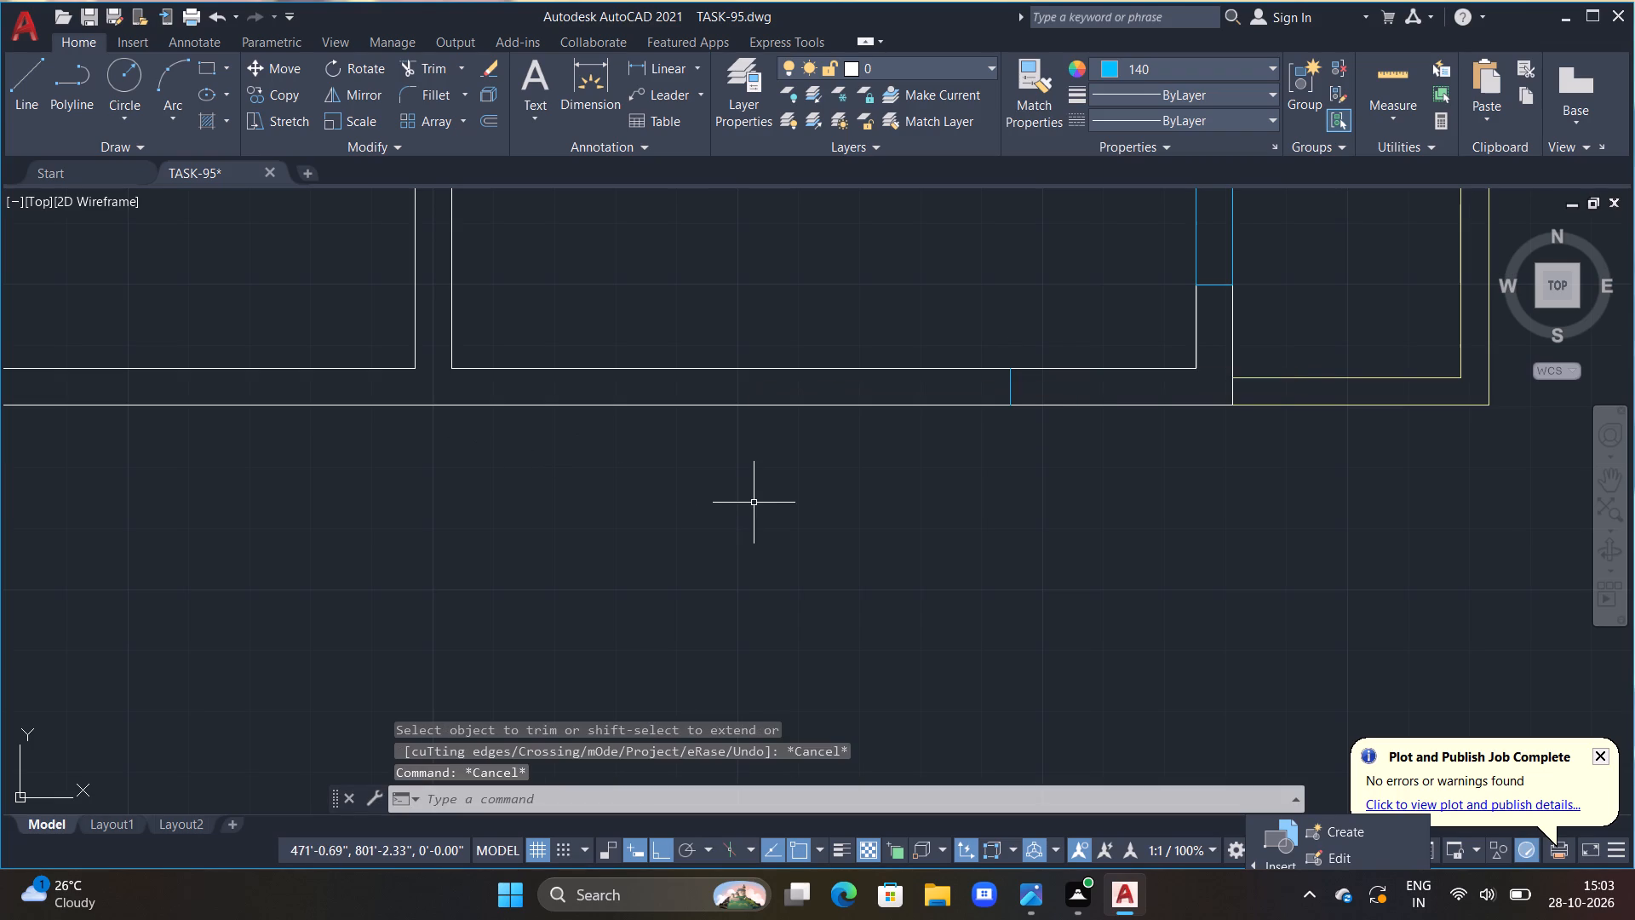
Outline a 4' long opening within the rightmost room's bottom wall, running left from the trimmed line and closing back to it.
text(L)
key(space)
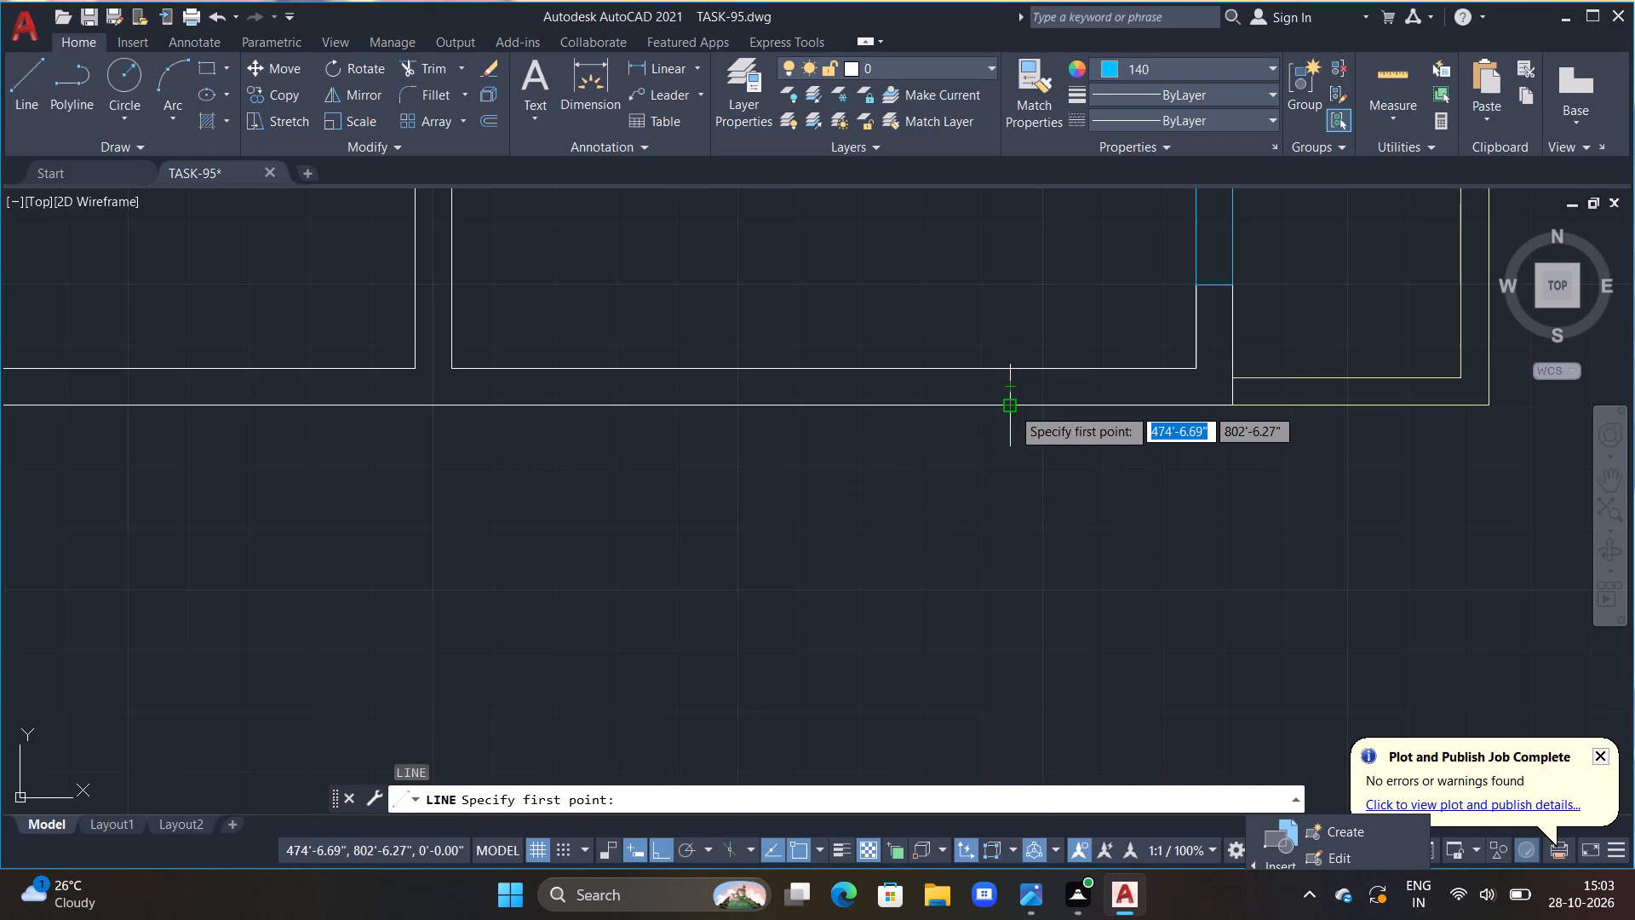
click(1012, 407)
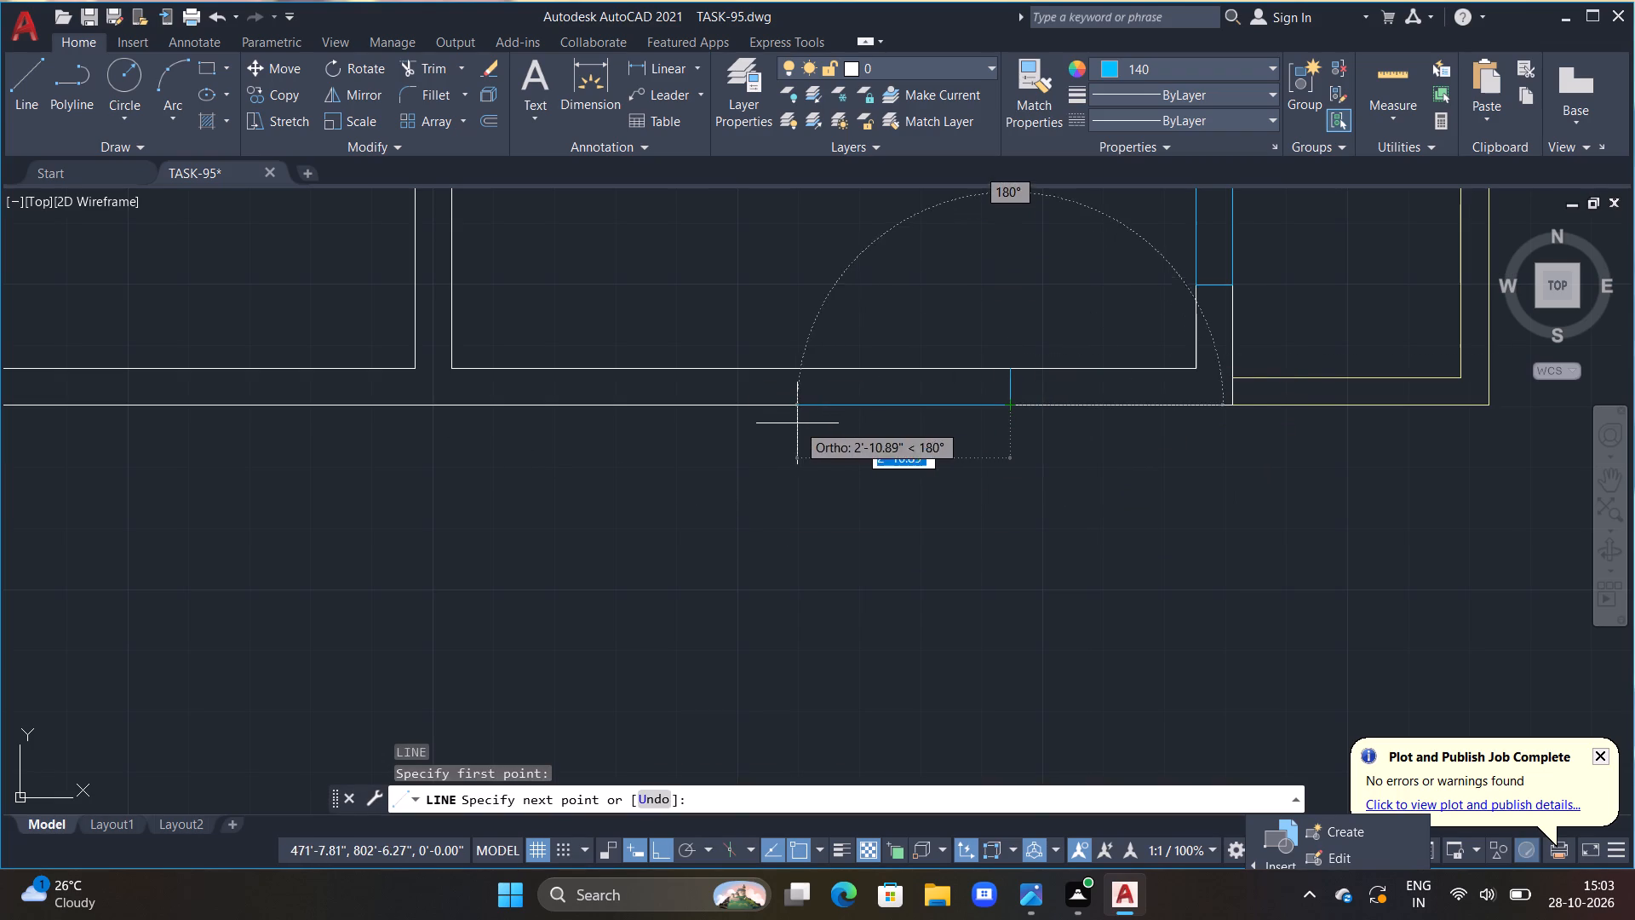
text(4')
key(Return)
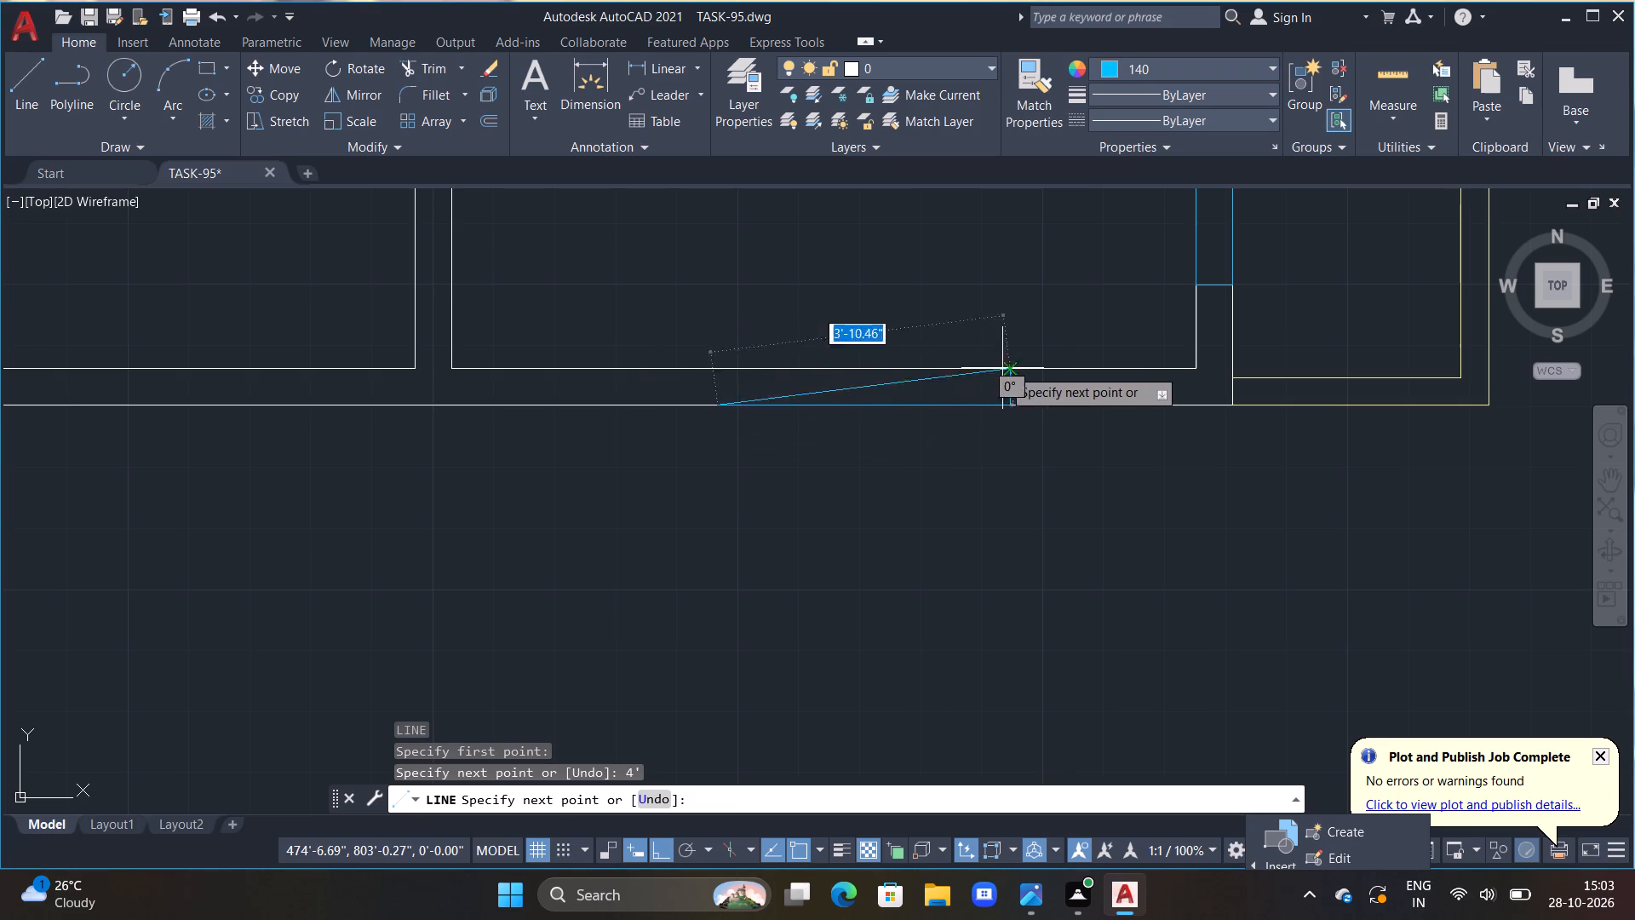
click(717, 368)
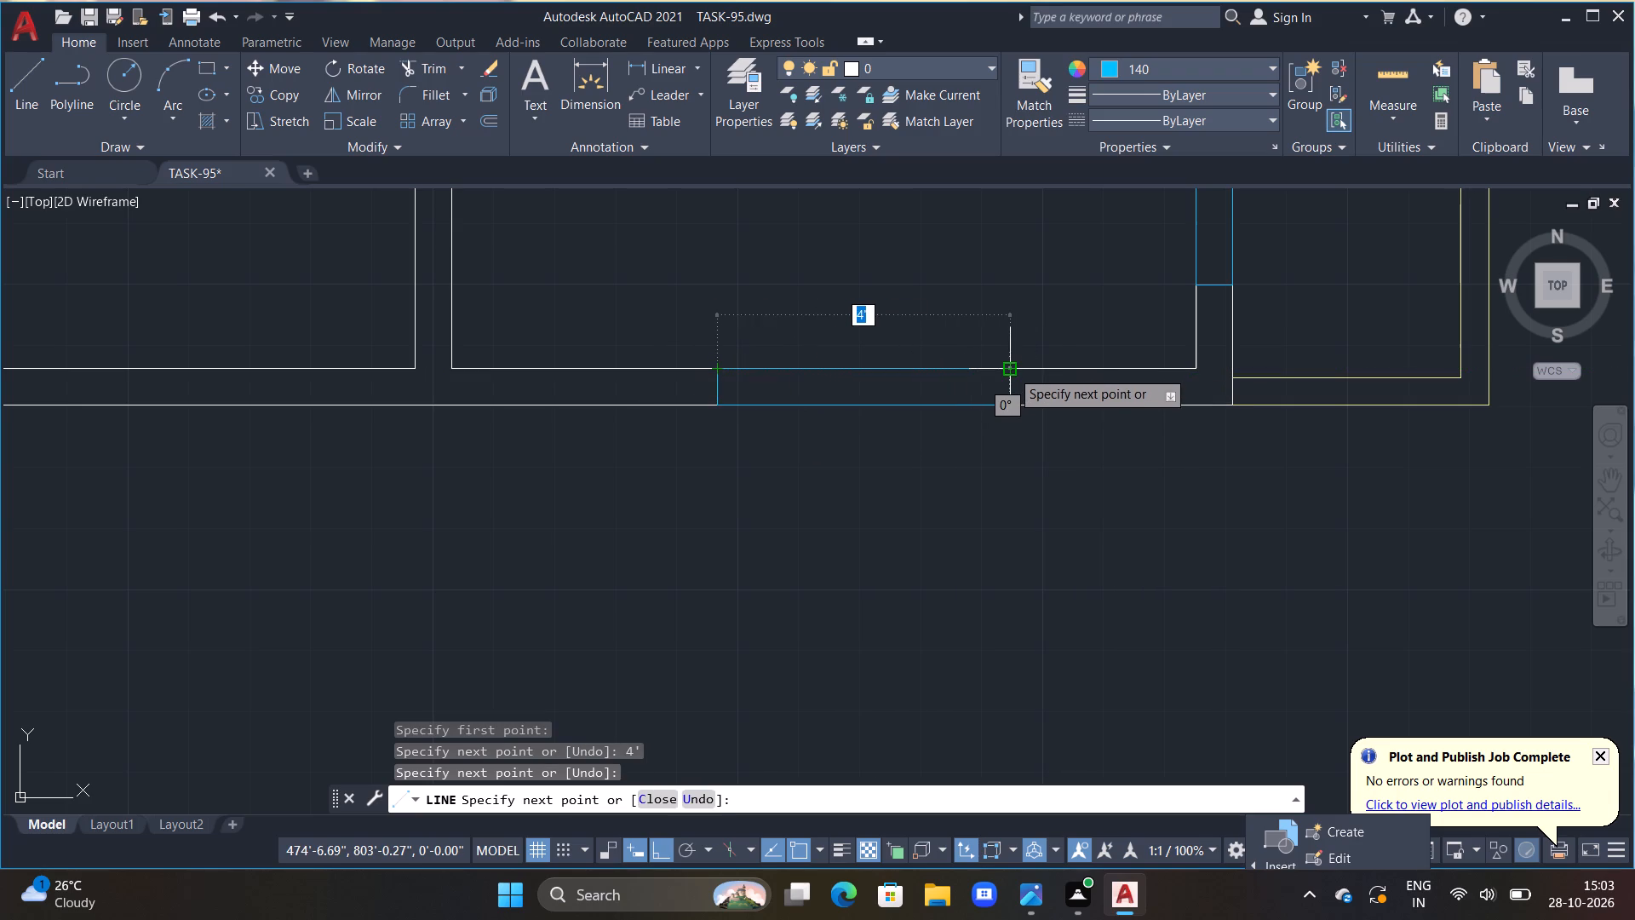
click(1011, 370)
key(Escape)
Draw a vertical line across the bottom outer wall of the adjoining small room, toward its right end, and trim it to both wall faces.
scroll(998, 405, down, 2)
middle_drag(696, 451, 881, 559)
scroll(853, 532, up, 1)
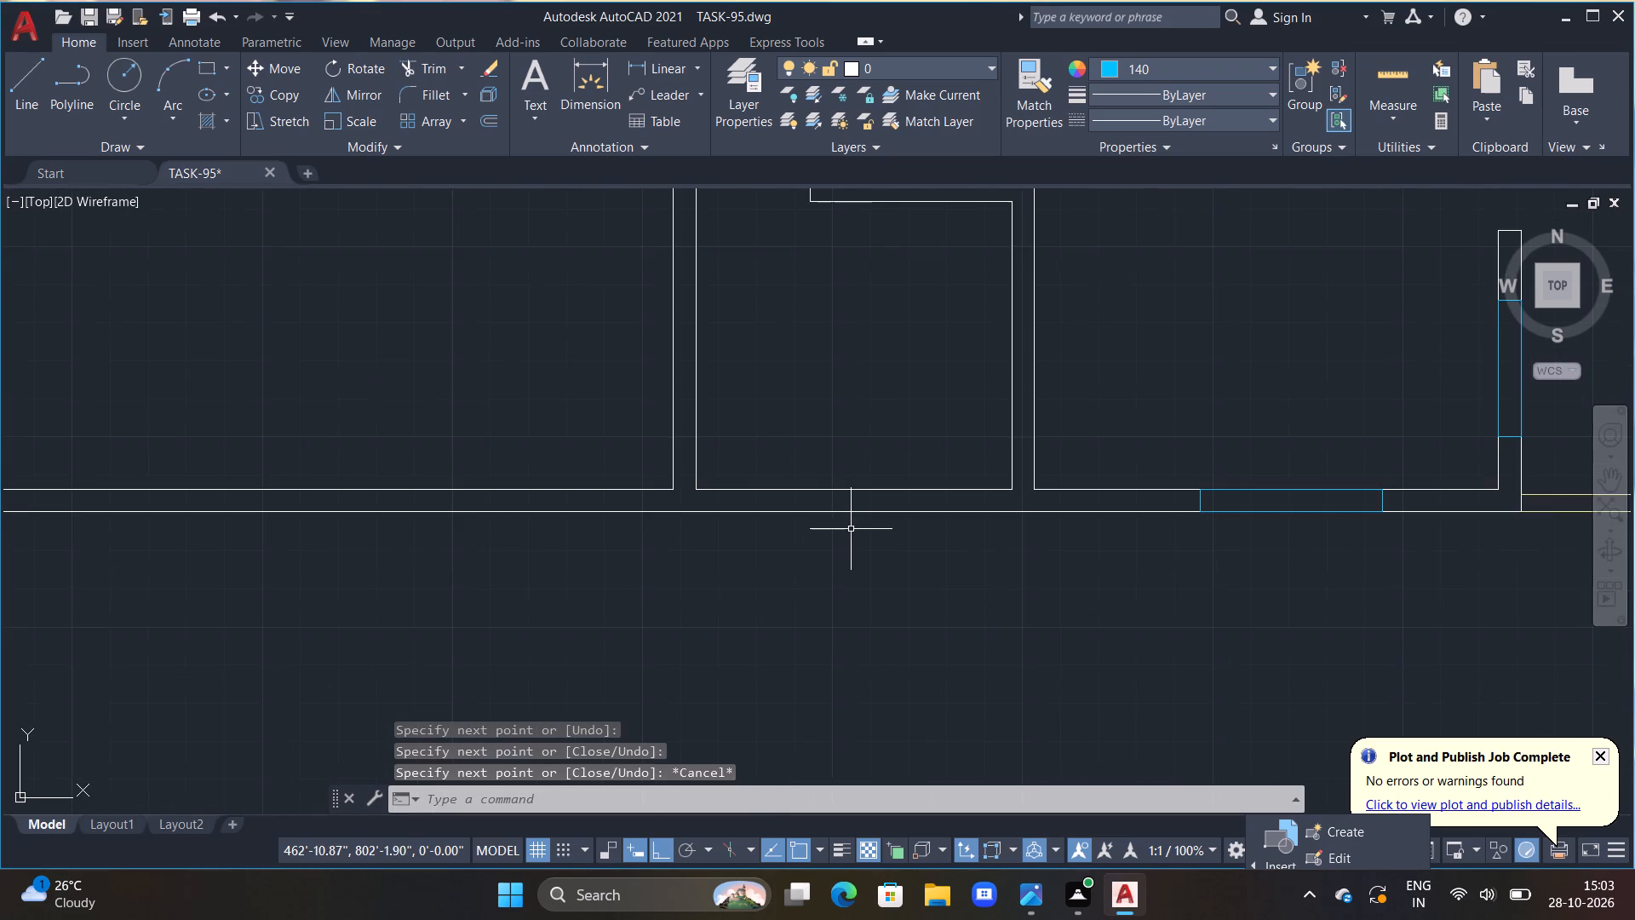
scroll(847, 521, up, 1)
text(L)
key(space)
drag(977, 434, 978, 450)
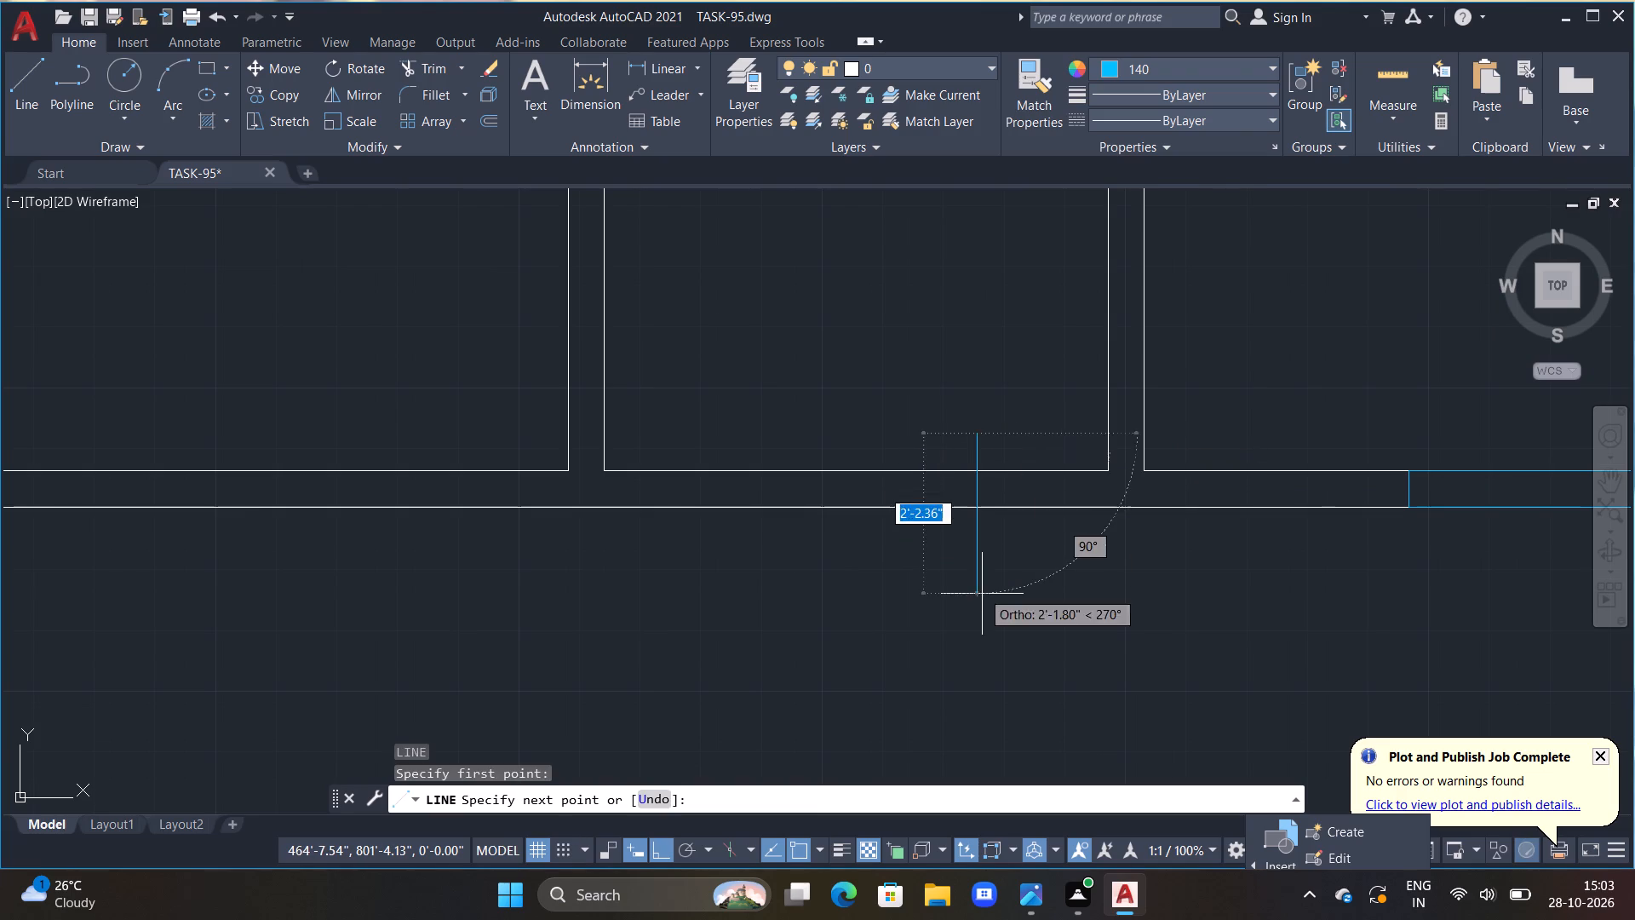
click(982, 594)
key(Escape)
text(TR)
key(space)
key(space)
drag(1012, 540, 841, 584)
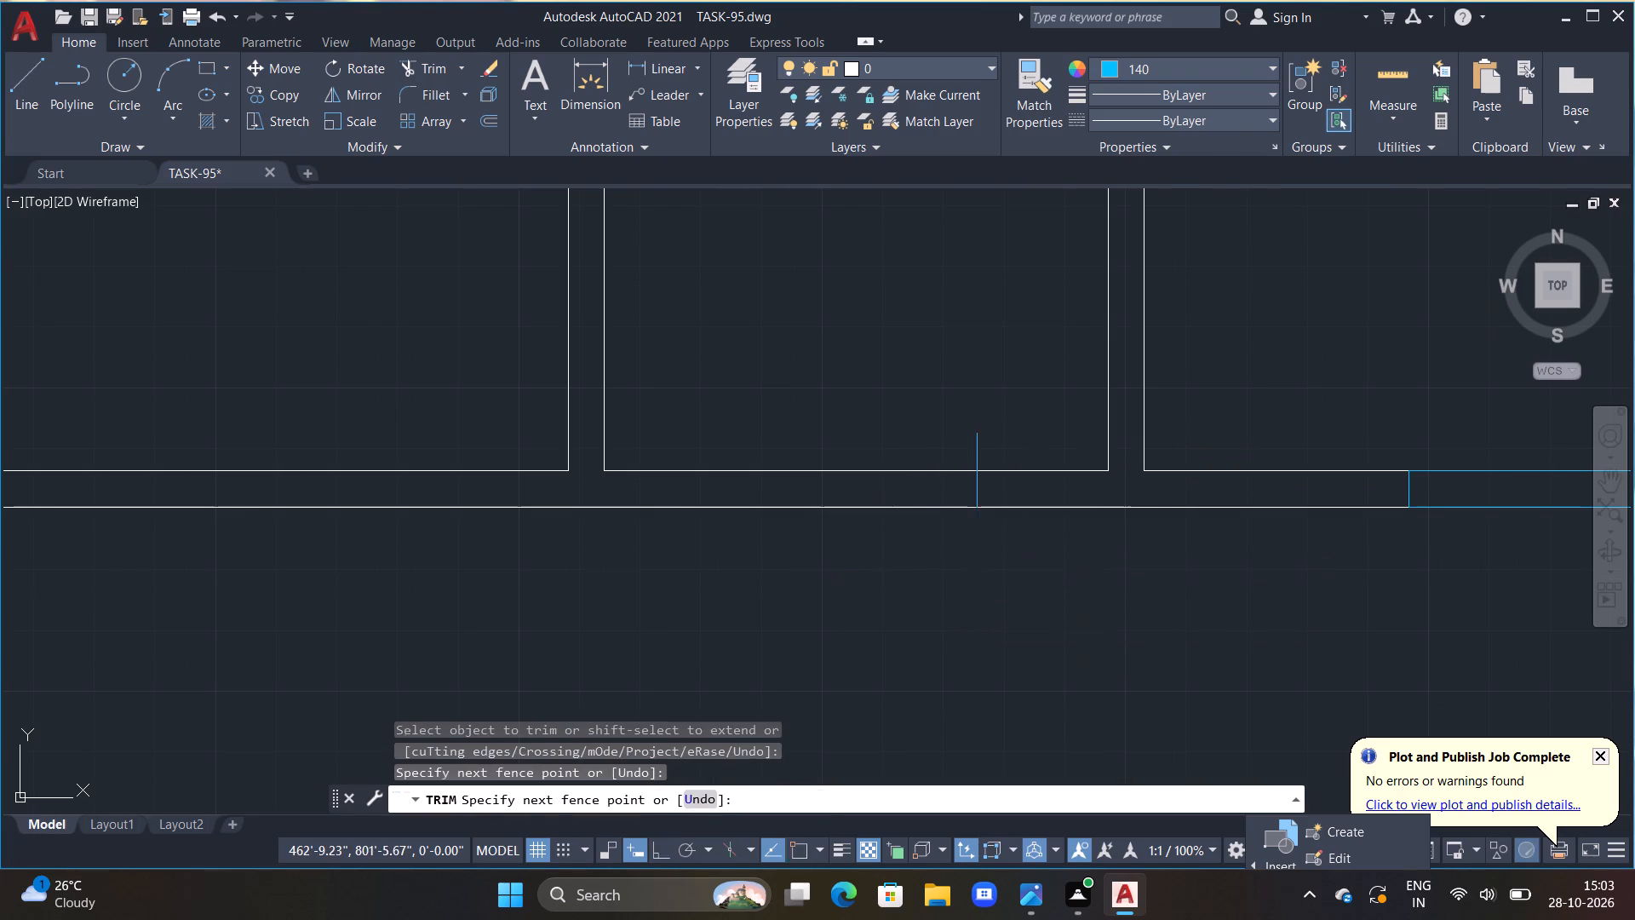
click(979, 441)
key(Escape)
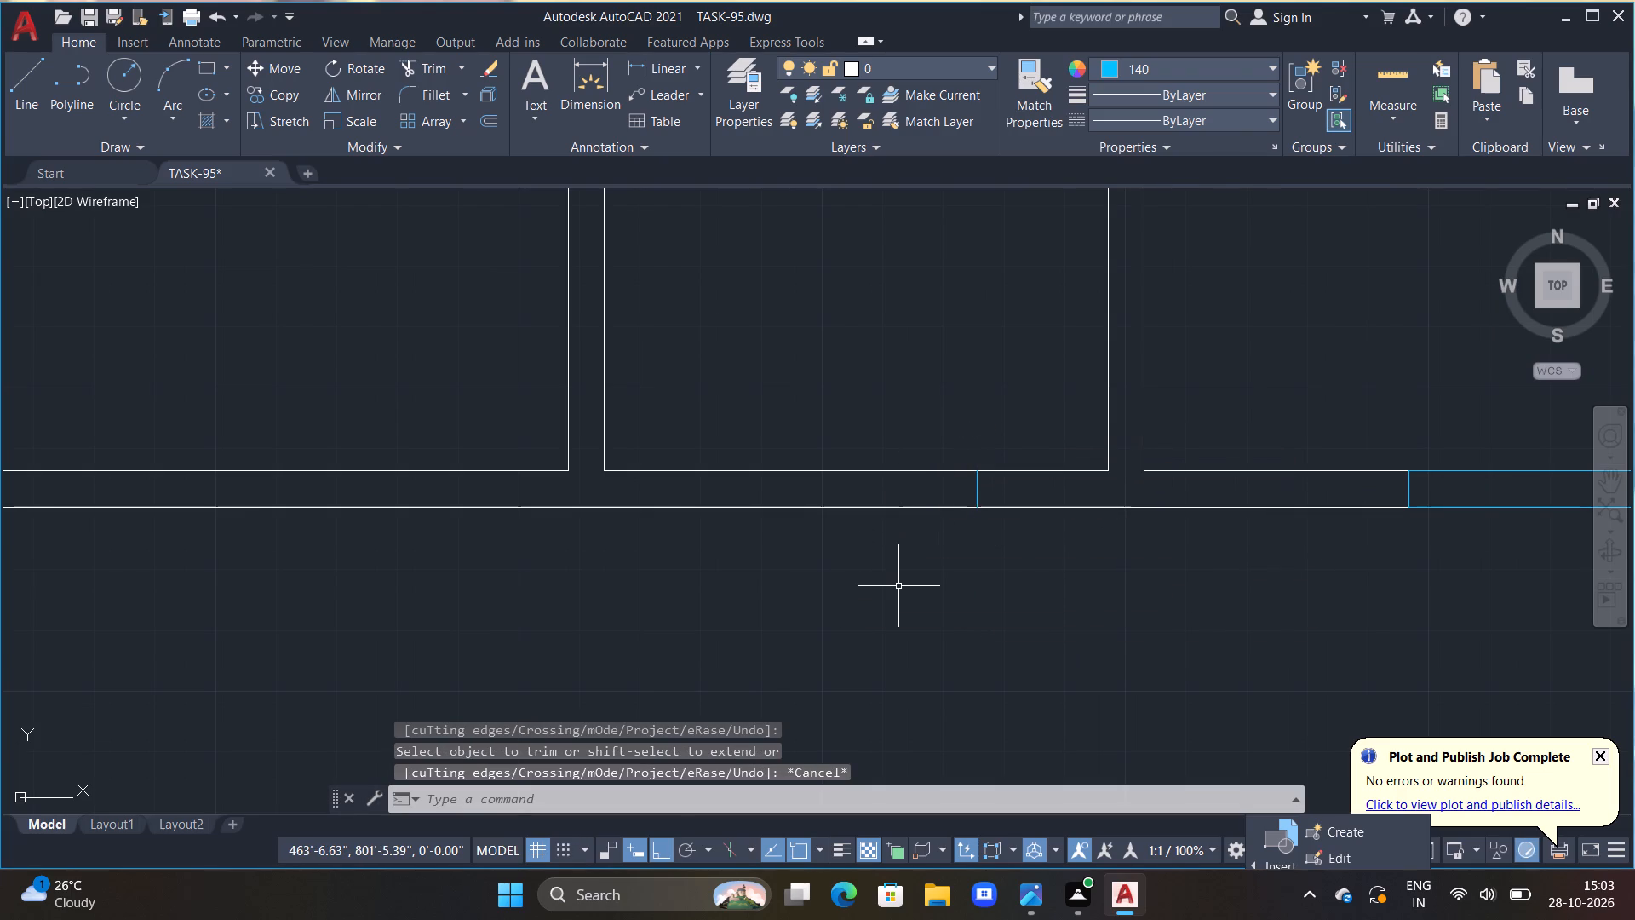
Outline a 3' long opening within the small room's bottom wall, running left from the trimmed line and closing back to it.
text(L)
key(space)
drag(978, 509, 967, 512)
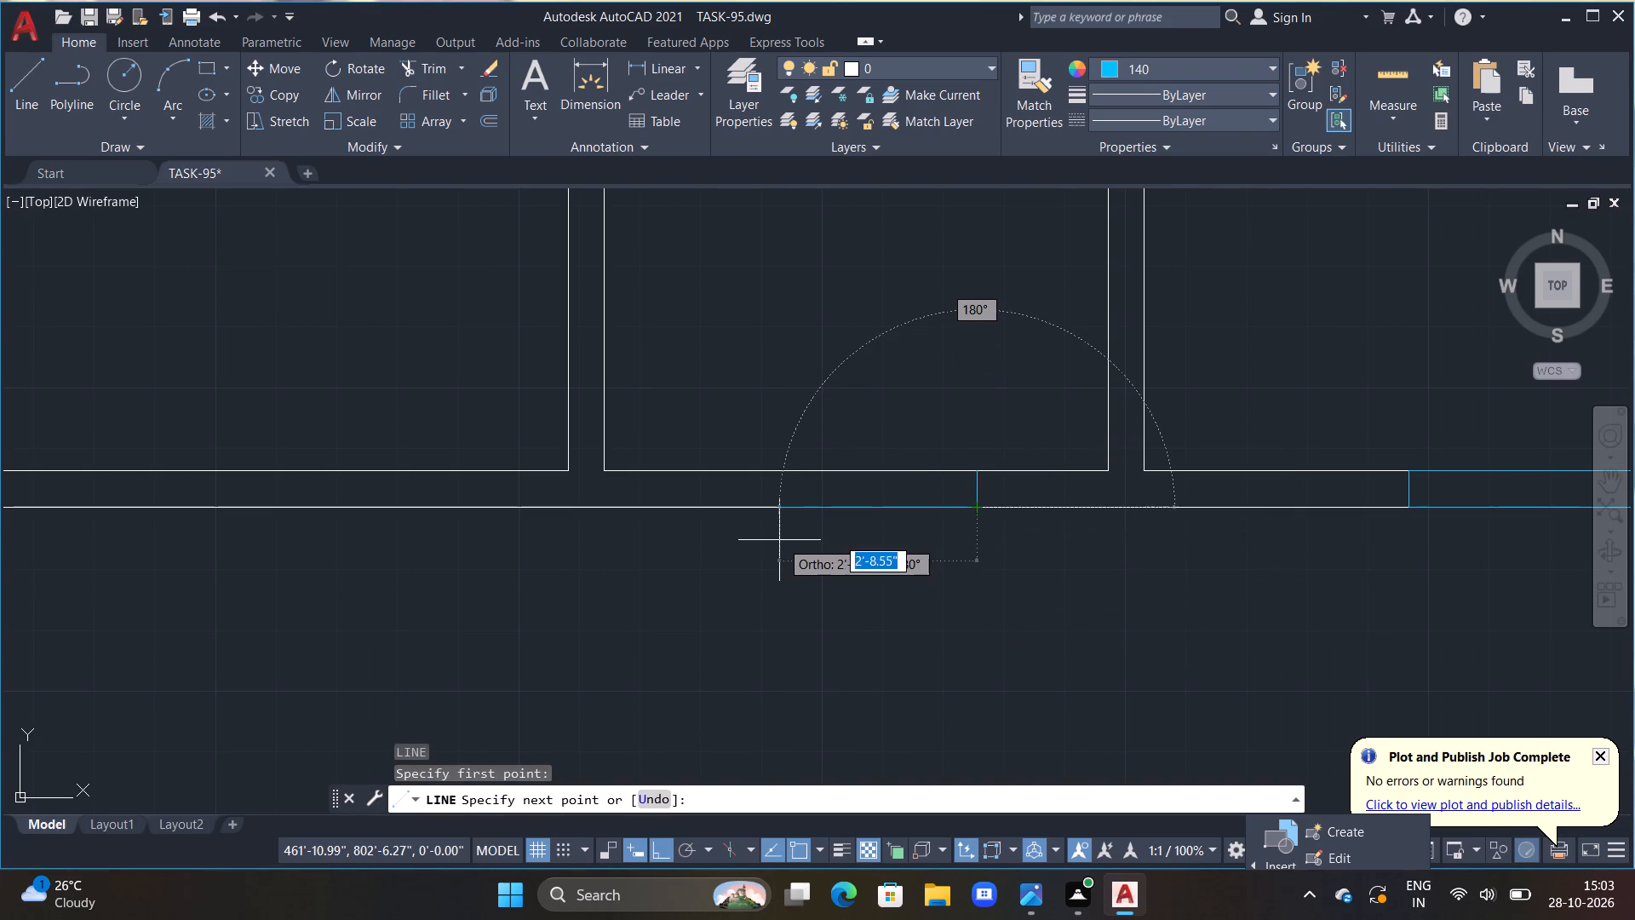
text(3')
key(Return)
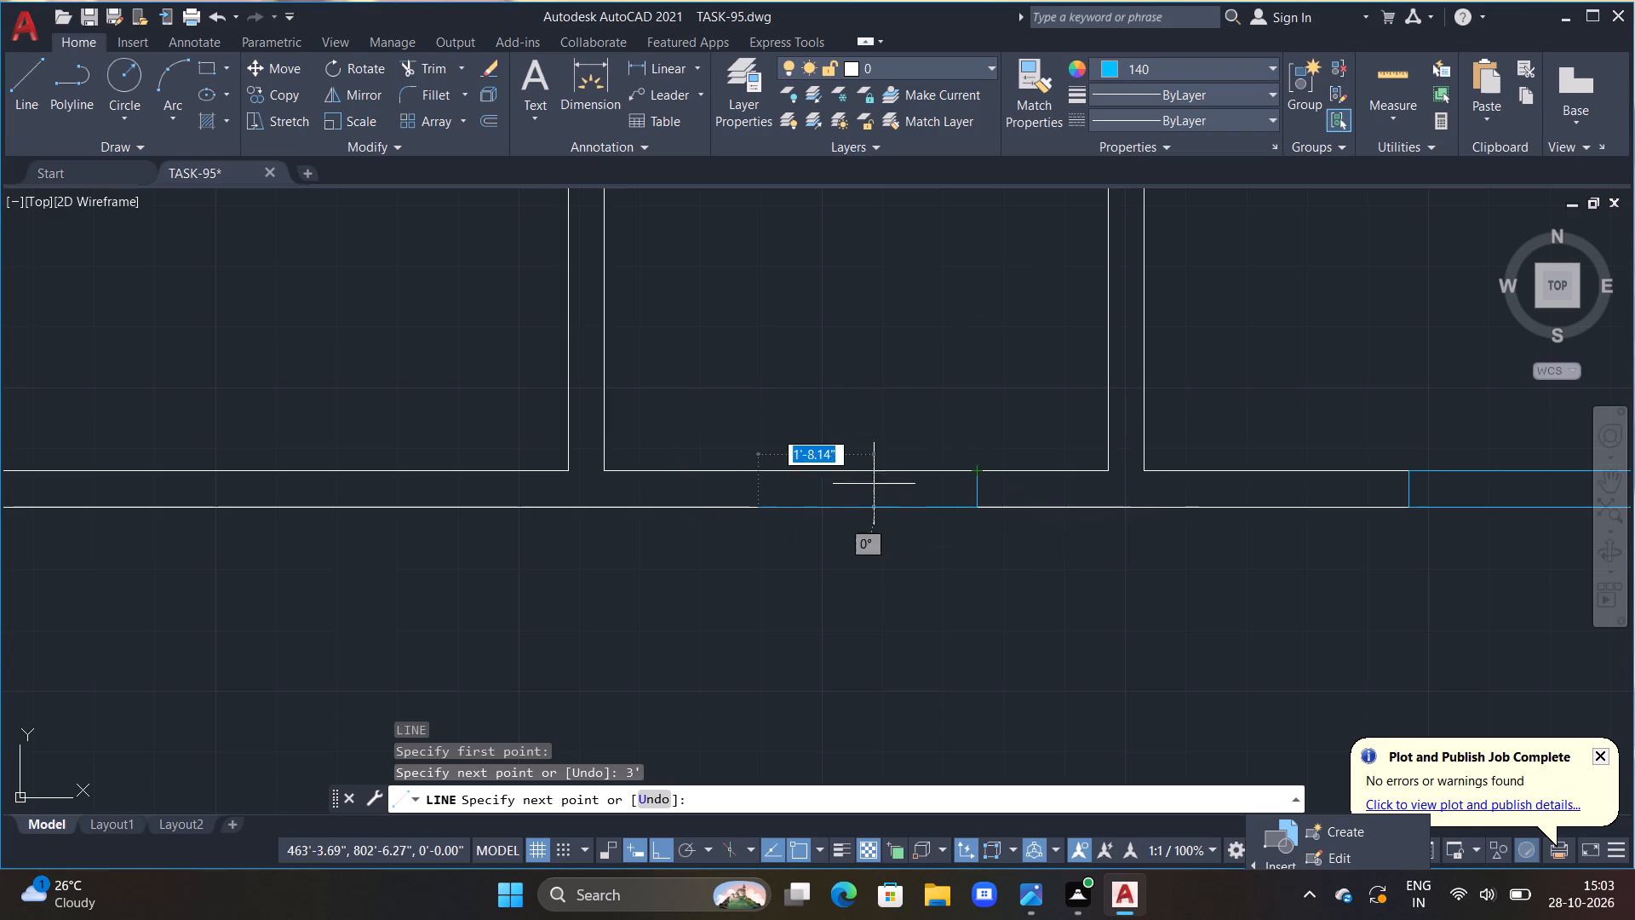
click(756, 474)
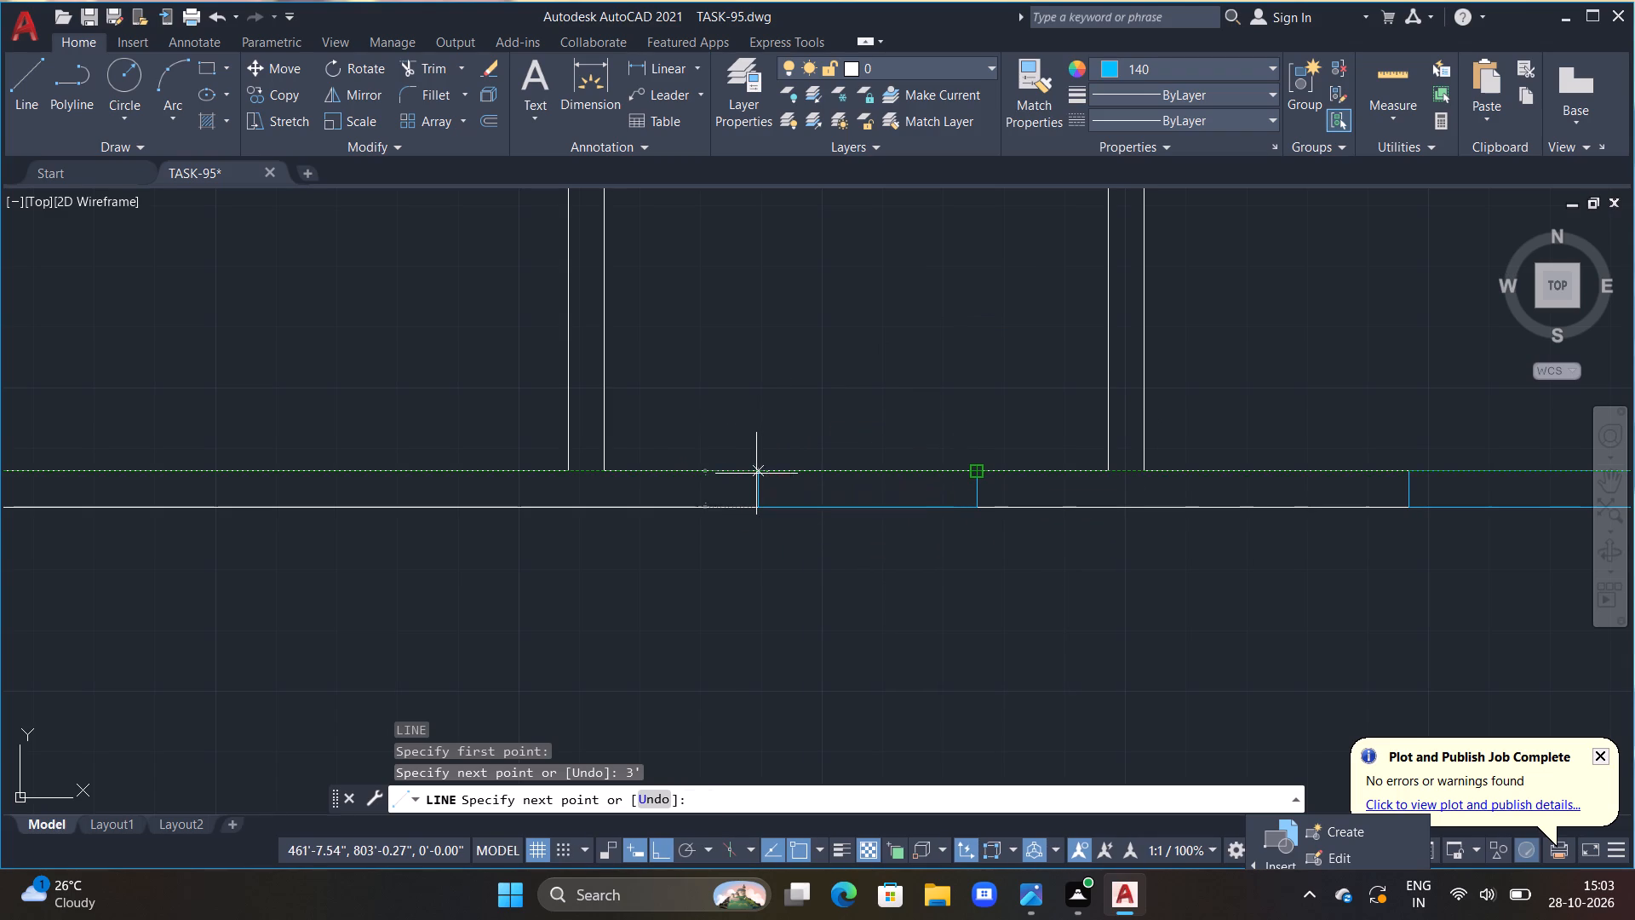
click(977, 469)
key(Escape)
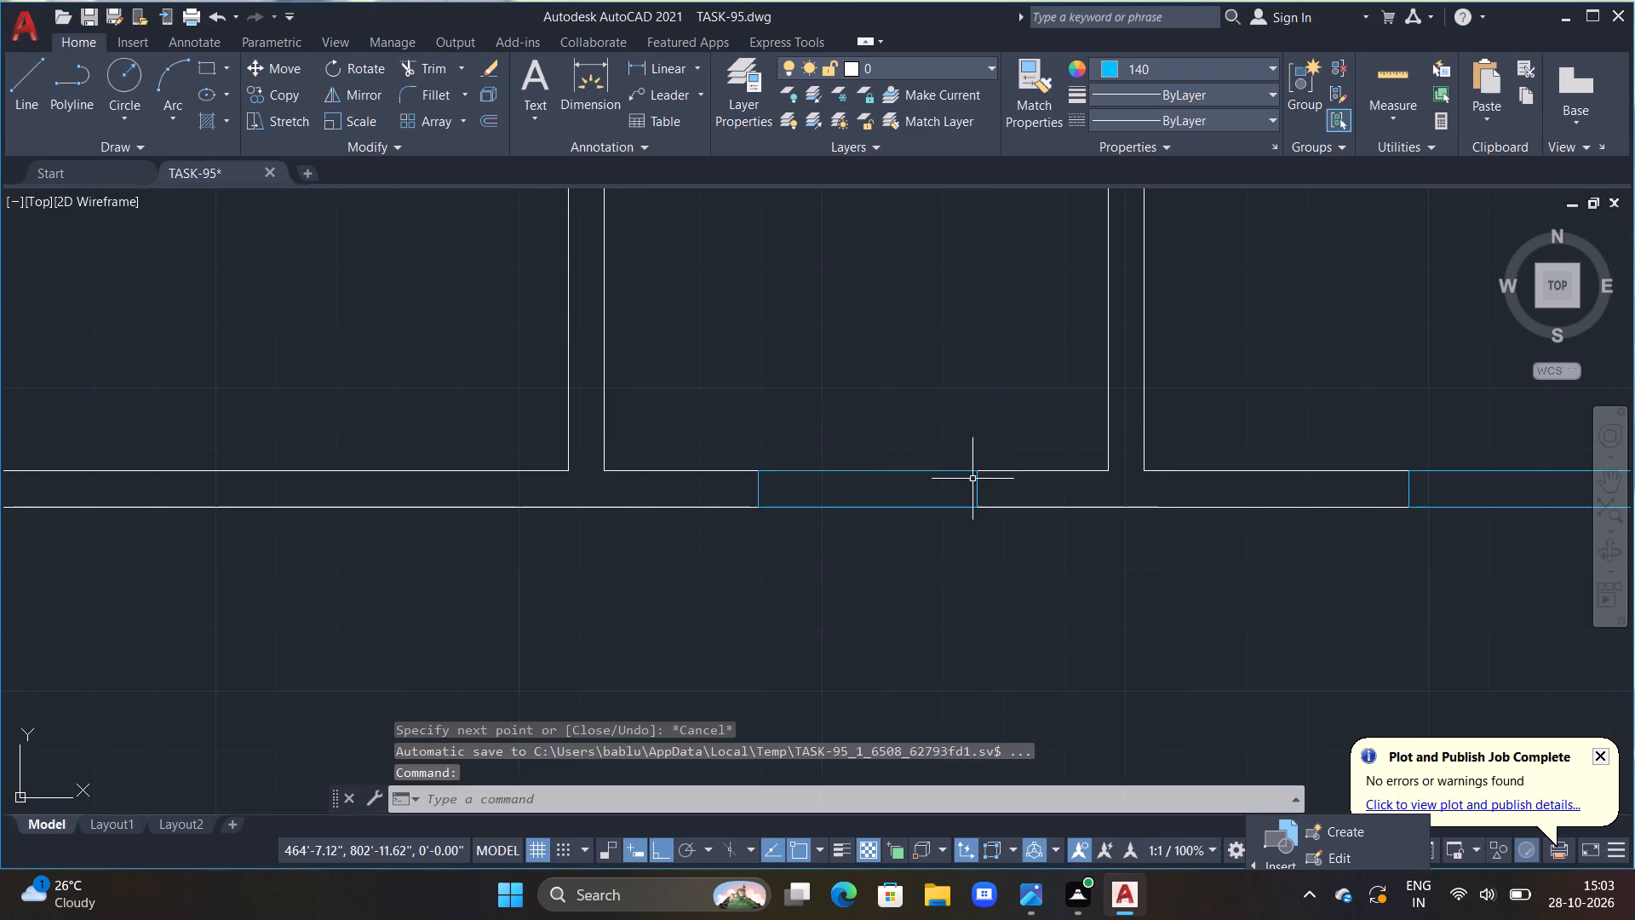
Draw a vertical line across the bottom outer wall of the wide central space, toward its right end, and trim it to both wall faces.
scroll(846, 570, down, 3)
middle_drag(730, 587, 944, 568)
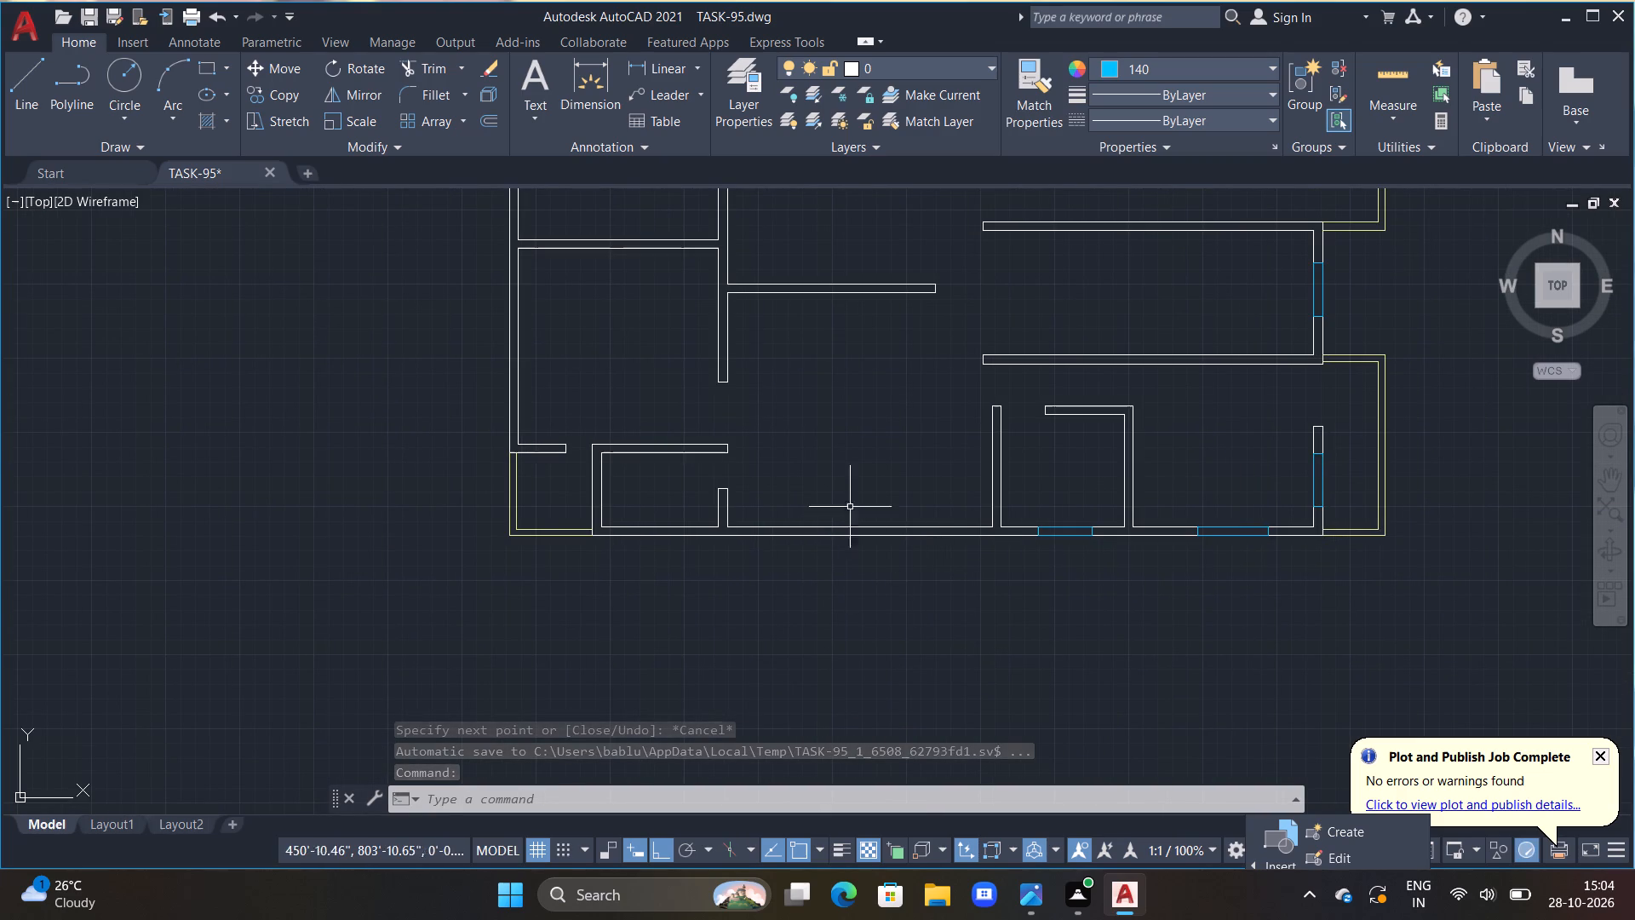
middle_drag(953, 486, 957, 470)
key(Escape)
key(Escape)
scroll(955, 505, up, 1)
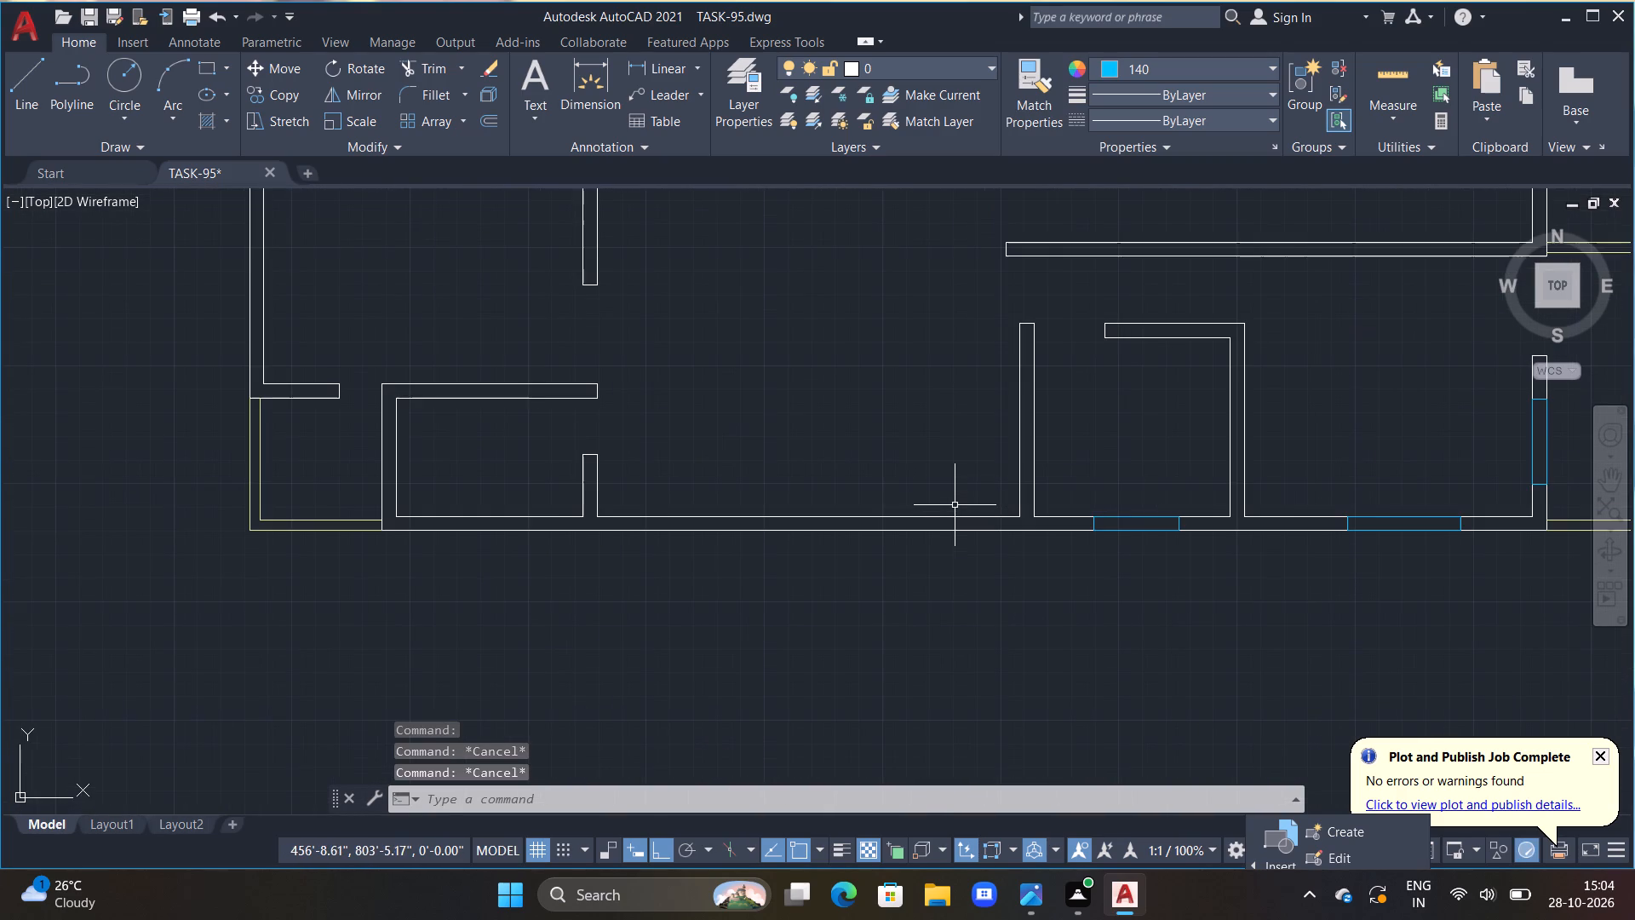
text(L)
key(space)
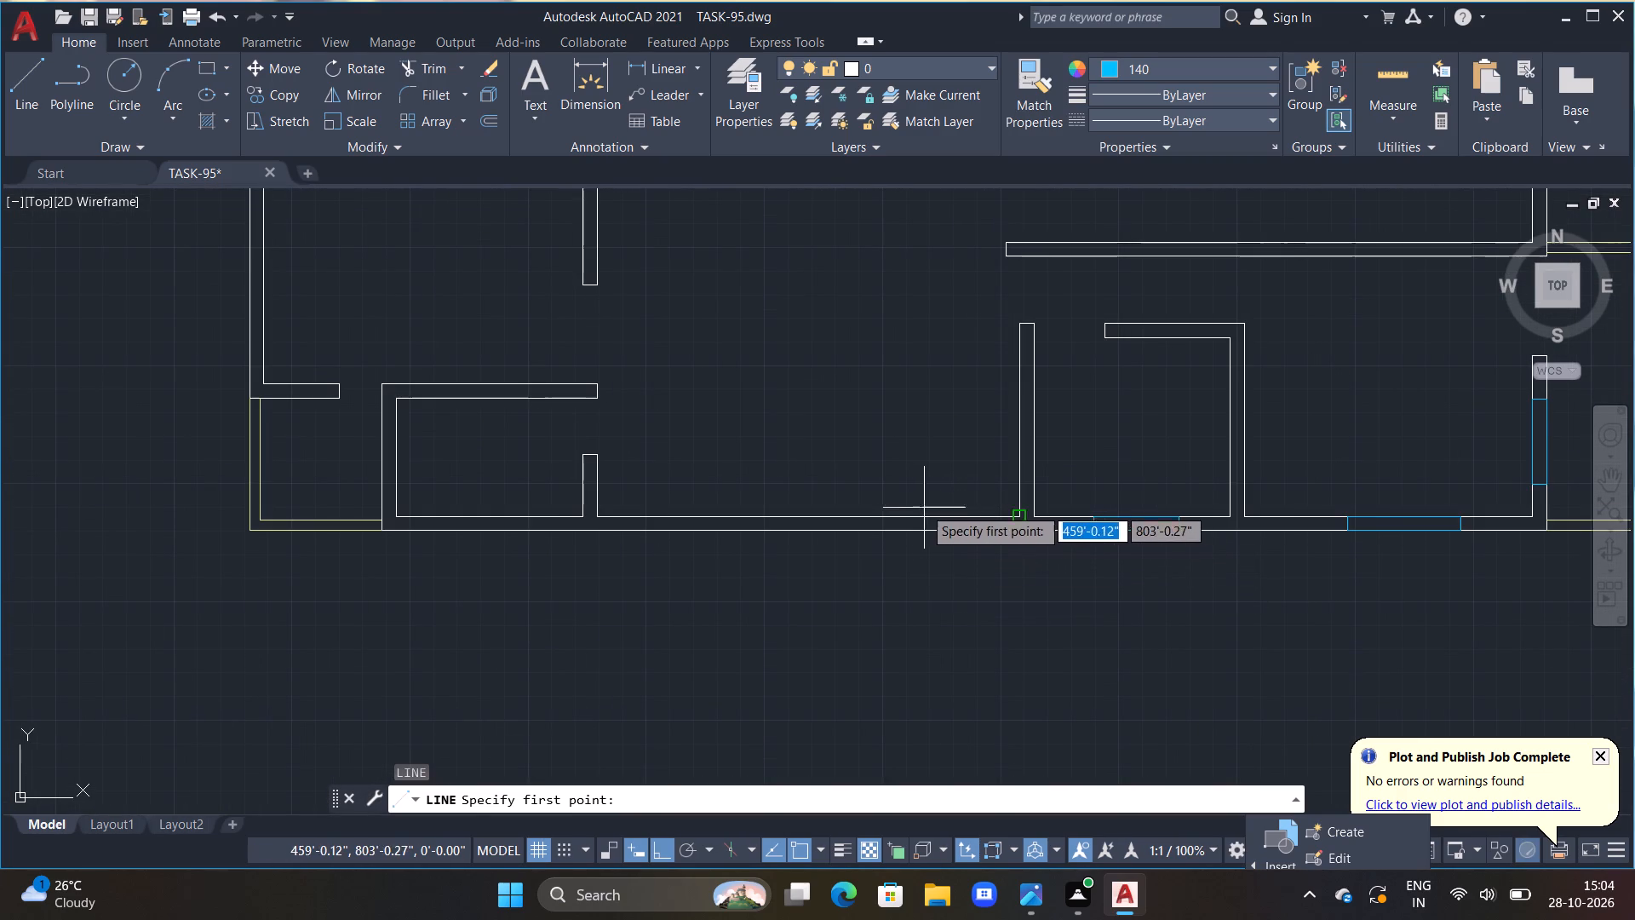
drag(907, 495, 907, 520)
click(906, 589)
key(Escape)
text(TR)
key(space)
drag(915, 558, 899, 563)
drag(892, 566, 876, 572)
click(855, 578)
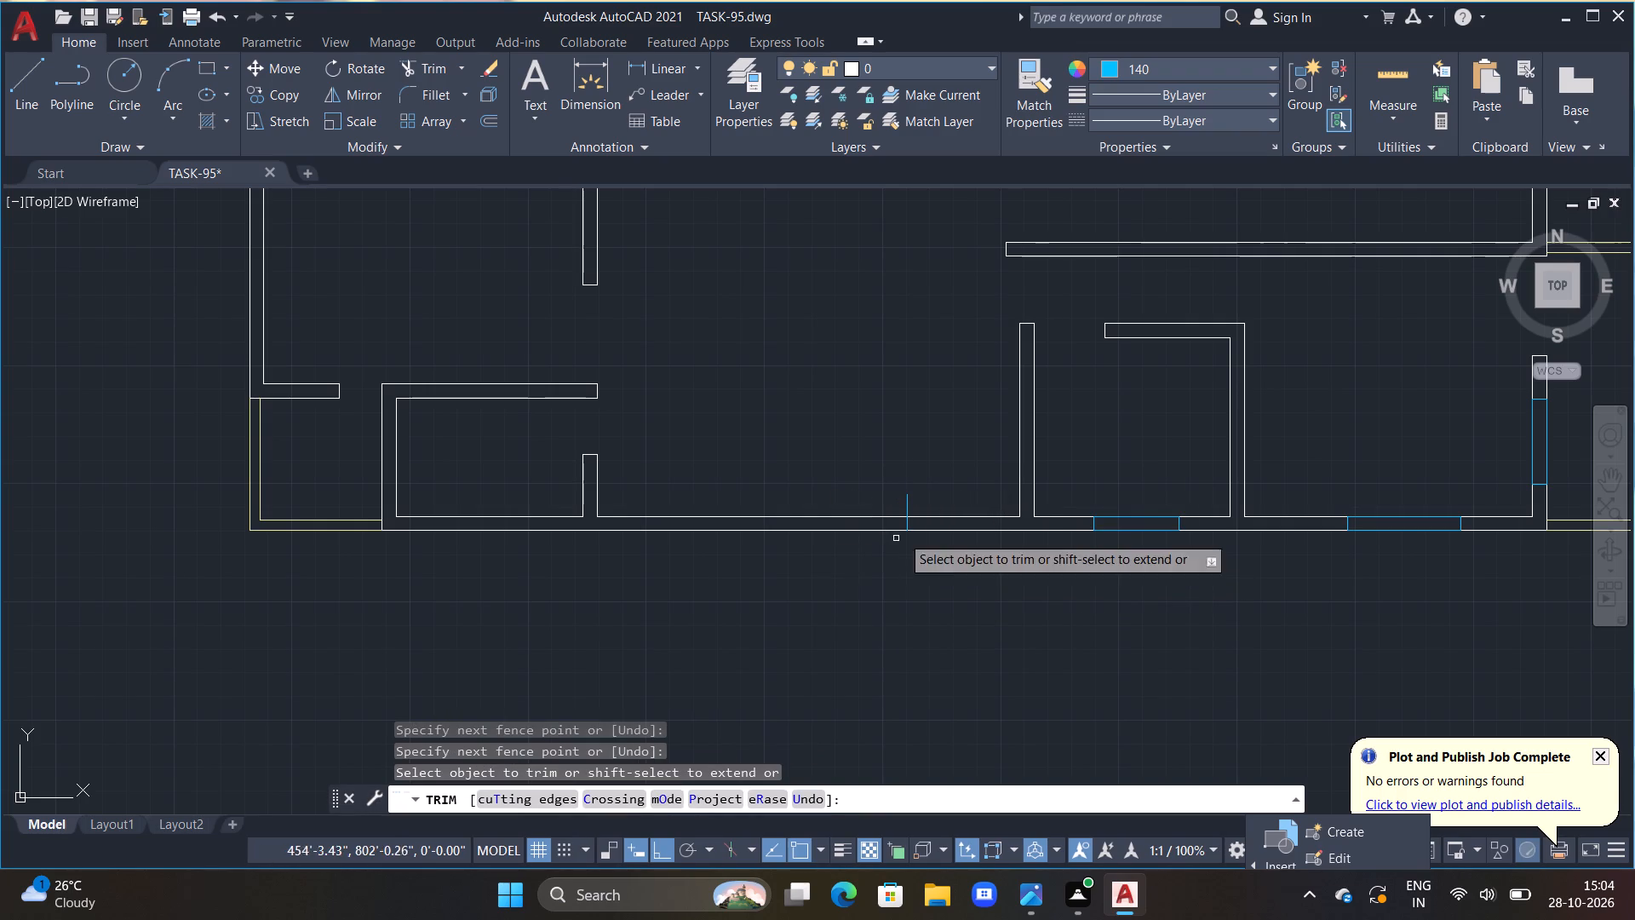
click(907, 501)
scroll(840, 540, up, 2)
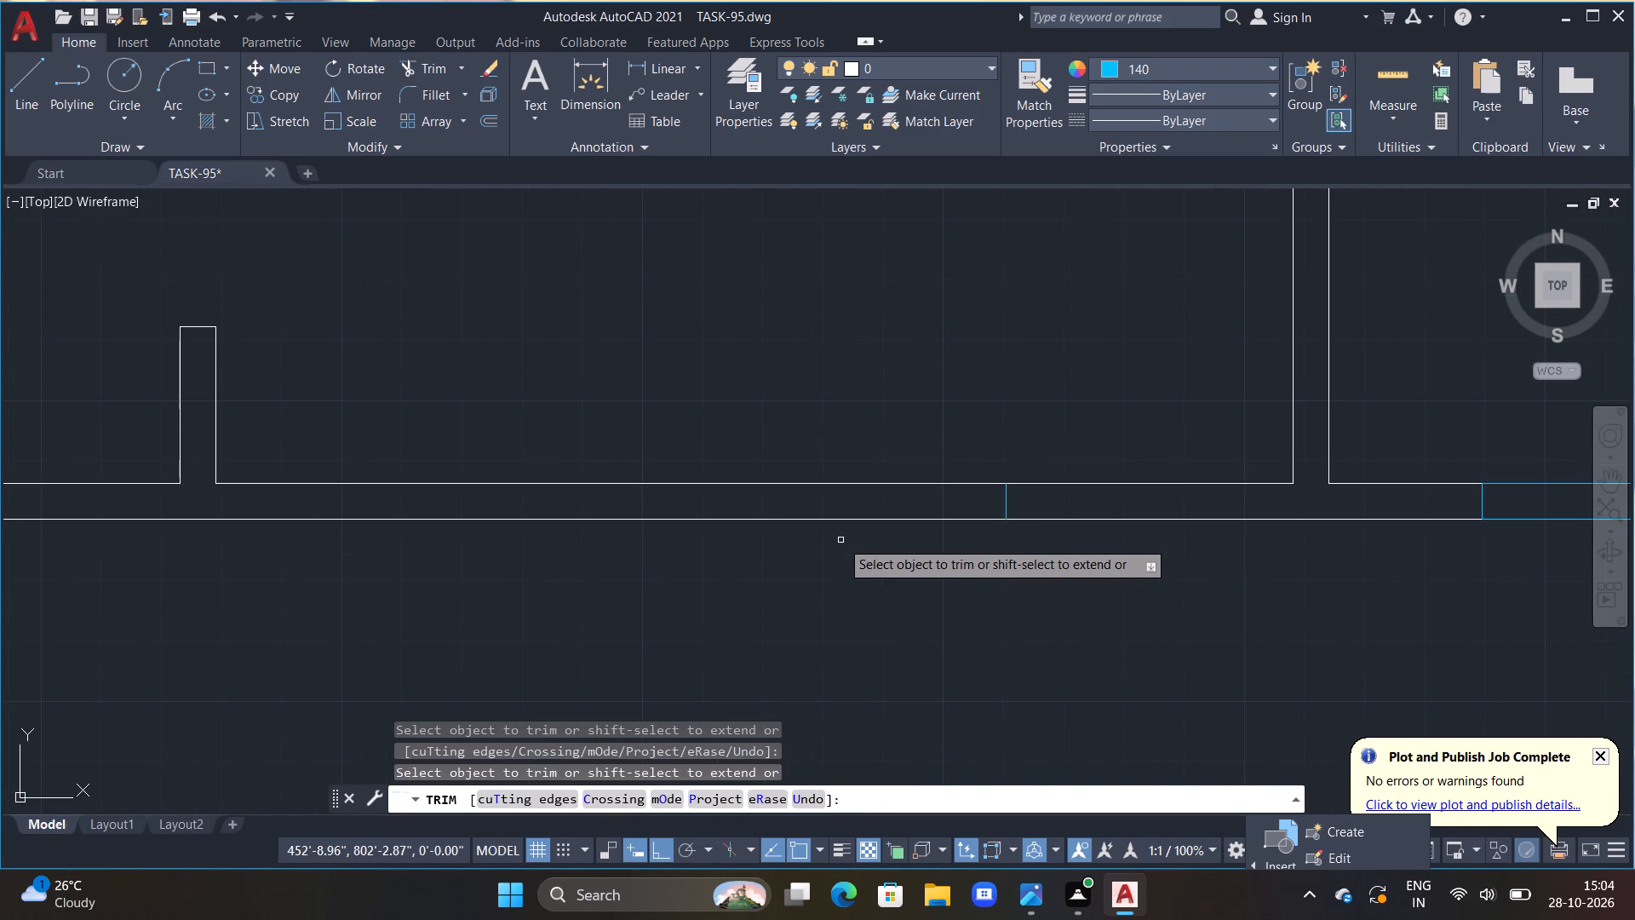
key(Escape)
key(Escape)
key(Escape)
key(Escape)
key(Escape)
Outline a 5' long opening within the wide central space's bottom wall, running left from the trimmed line and closing back to it.
scroll(842, 539, down, 1)
middle_drag(831, 566, 852, 568)
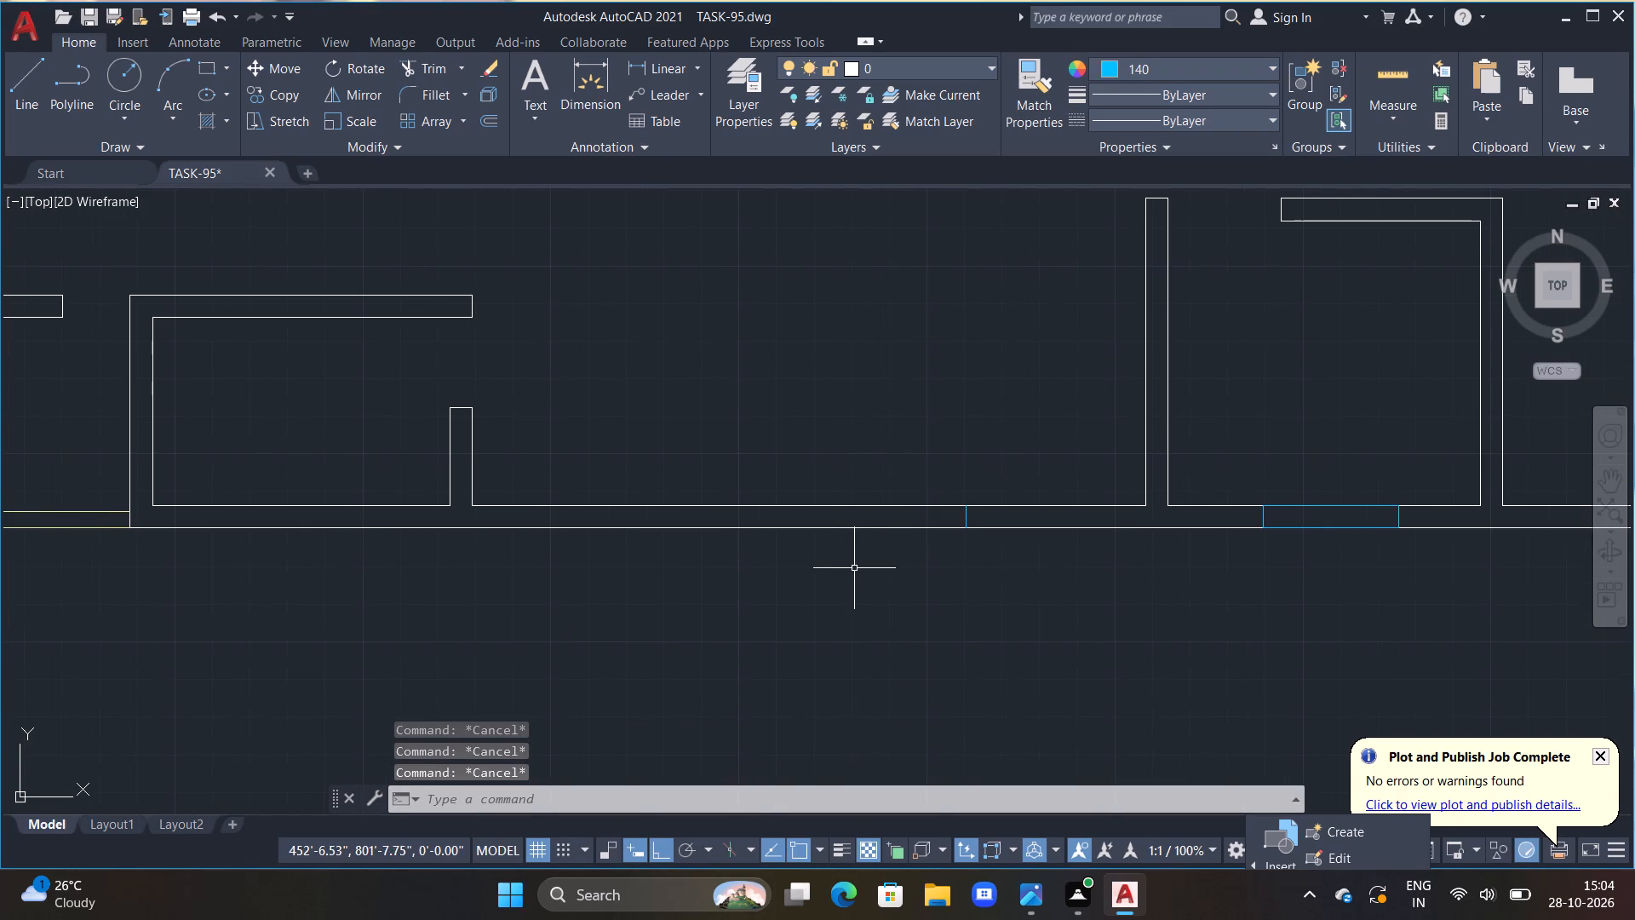
text(L)
key(space)
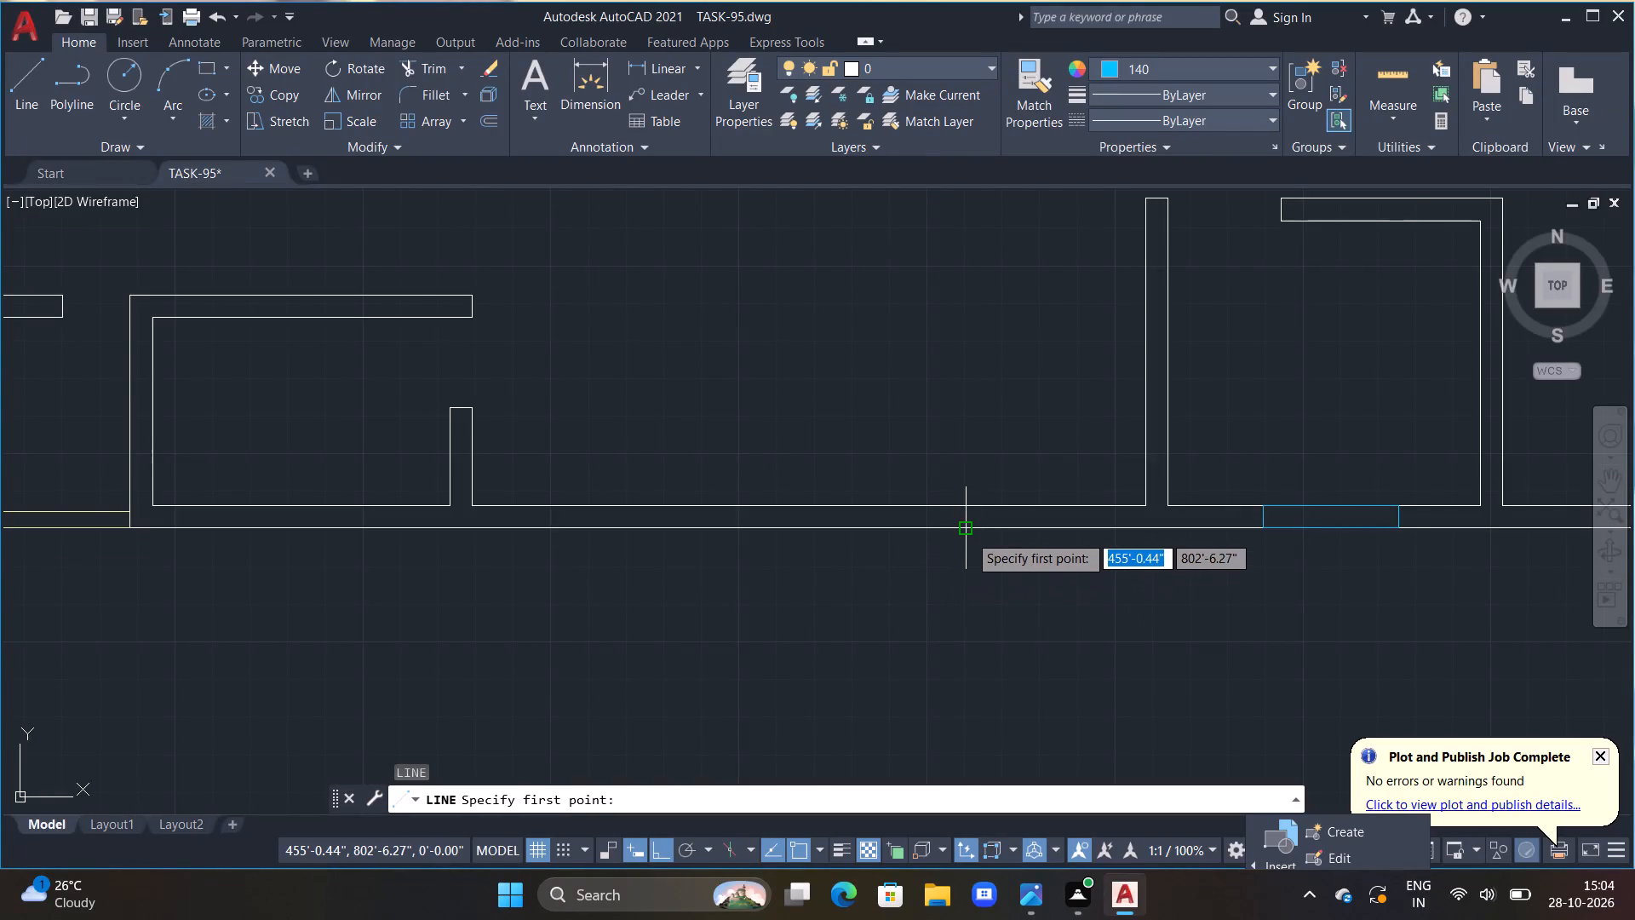
drag(968, 534, 939, 544)
text(5')
key(Return)
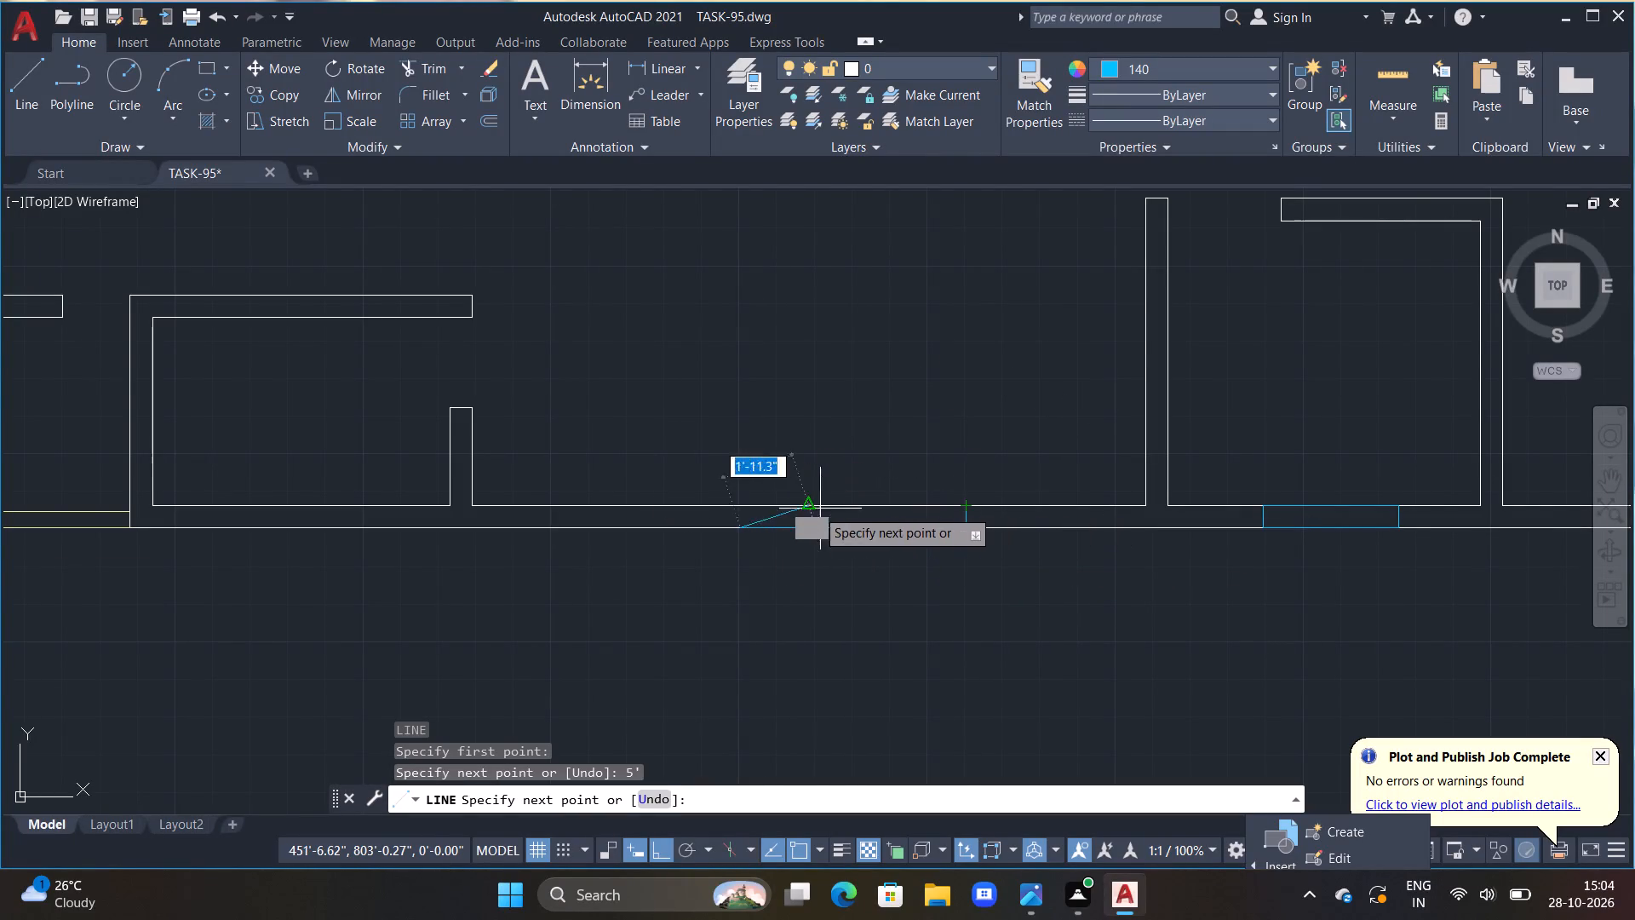
click(742, 506)
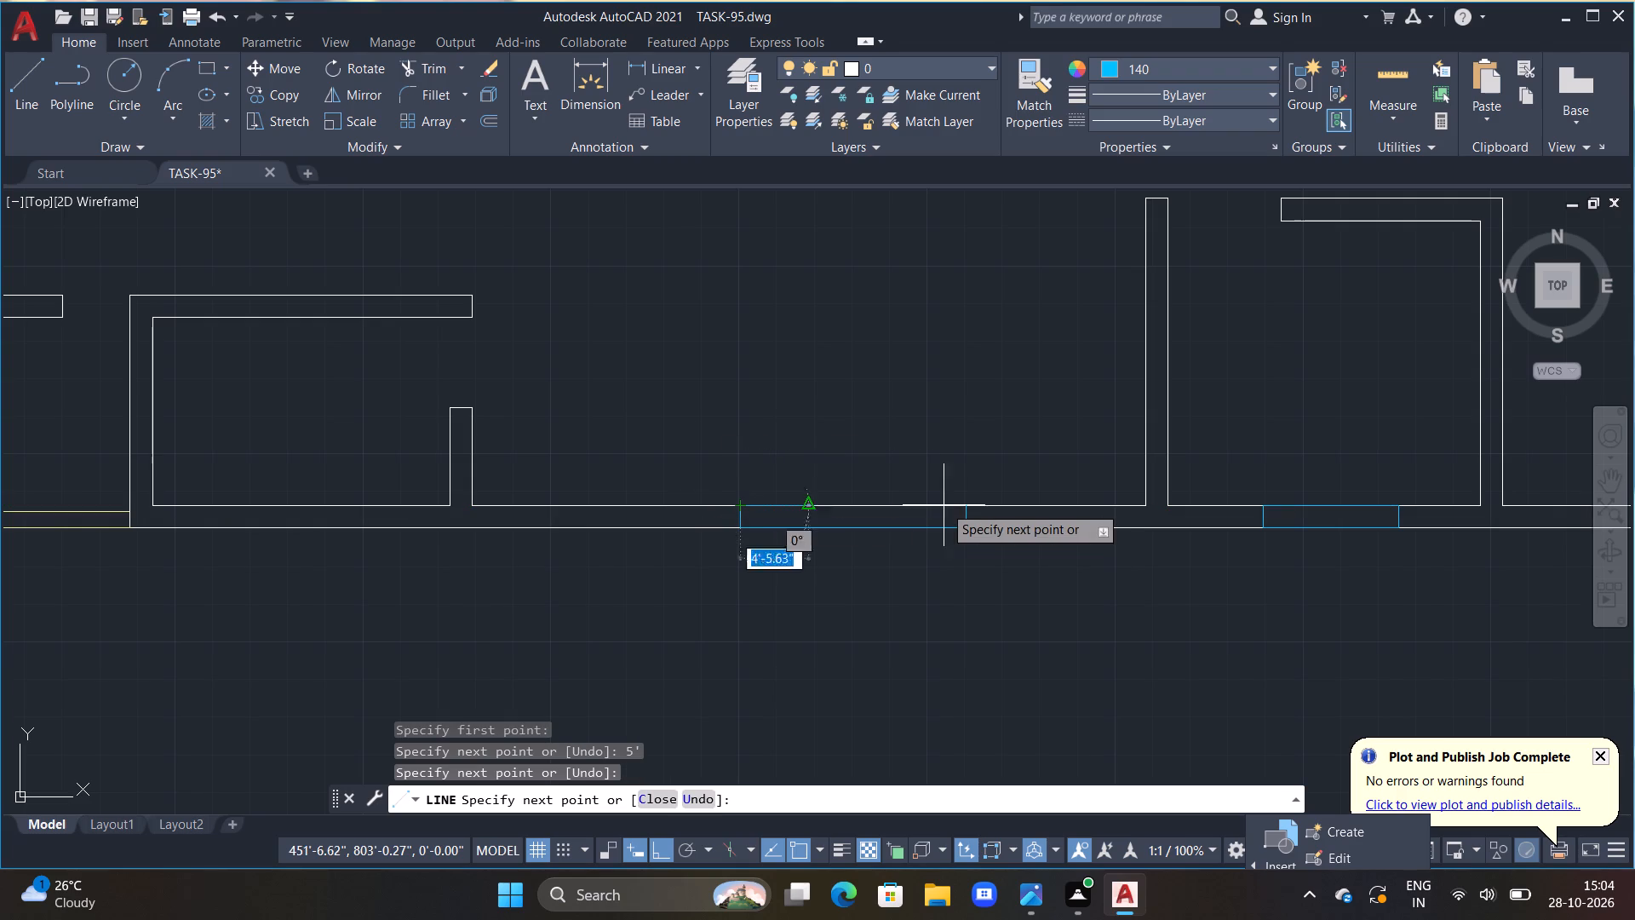
click(969, 504)
key(Escape)
Draw a vertical line across the bottom outer wall of the bottom-left small room, toward its left end, and trim it to both wall faces.
scroll(969, 507, down, 3)
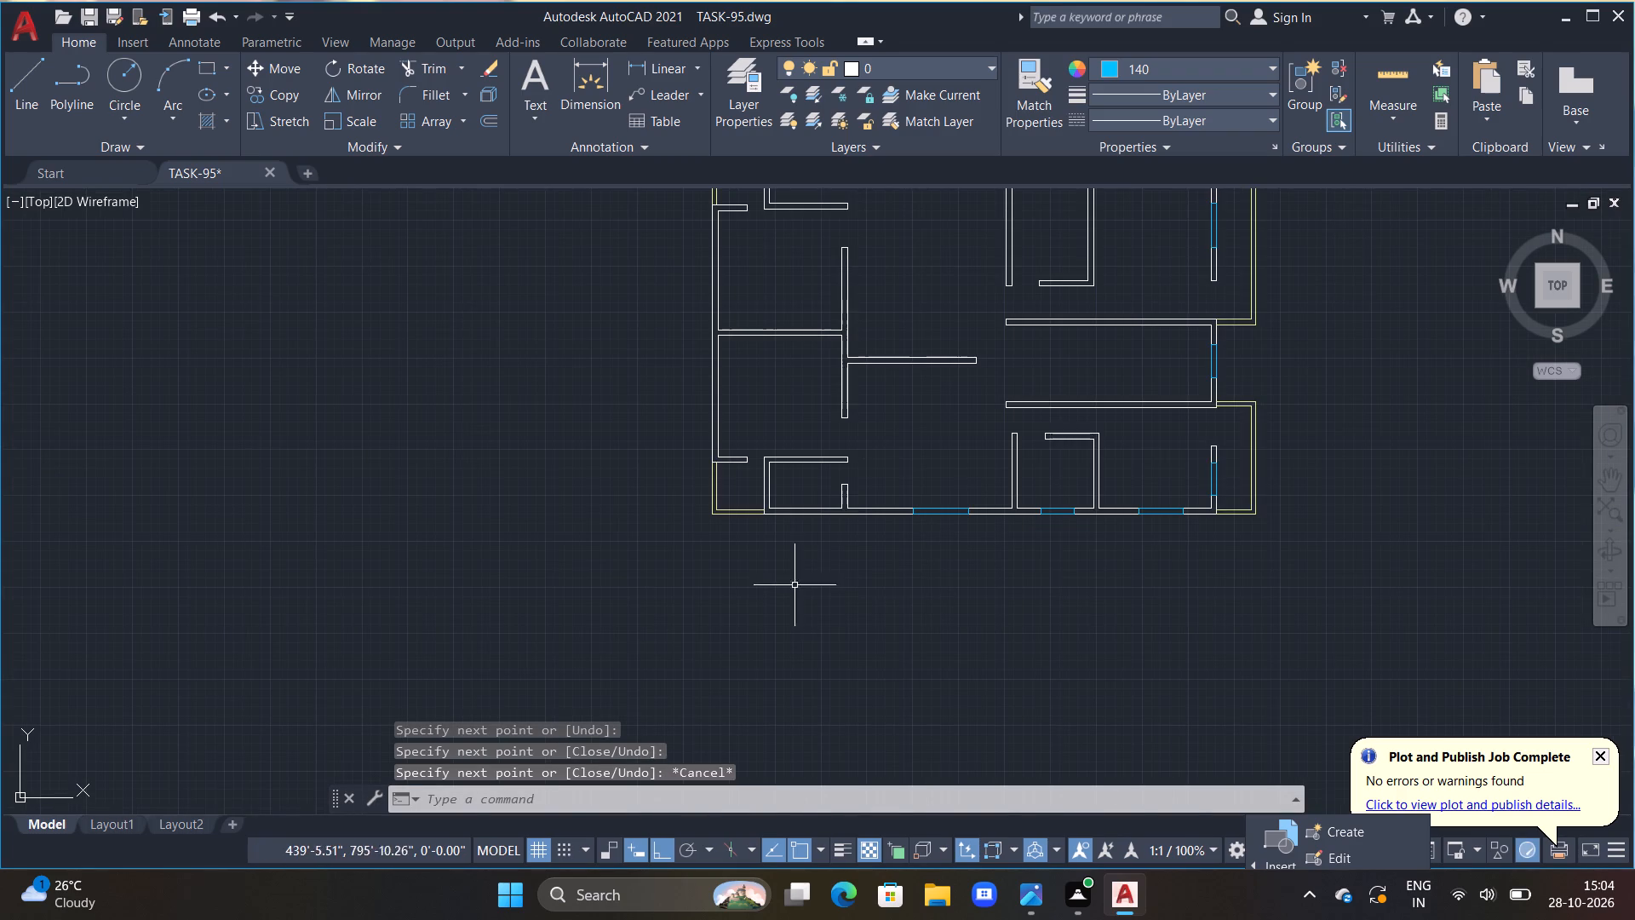
scroll(811, 511, up, 3)
middle_drag(809, 510, 913, 495)
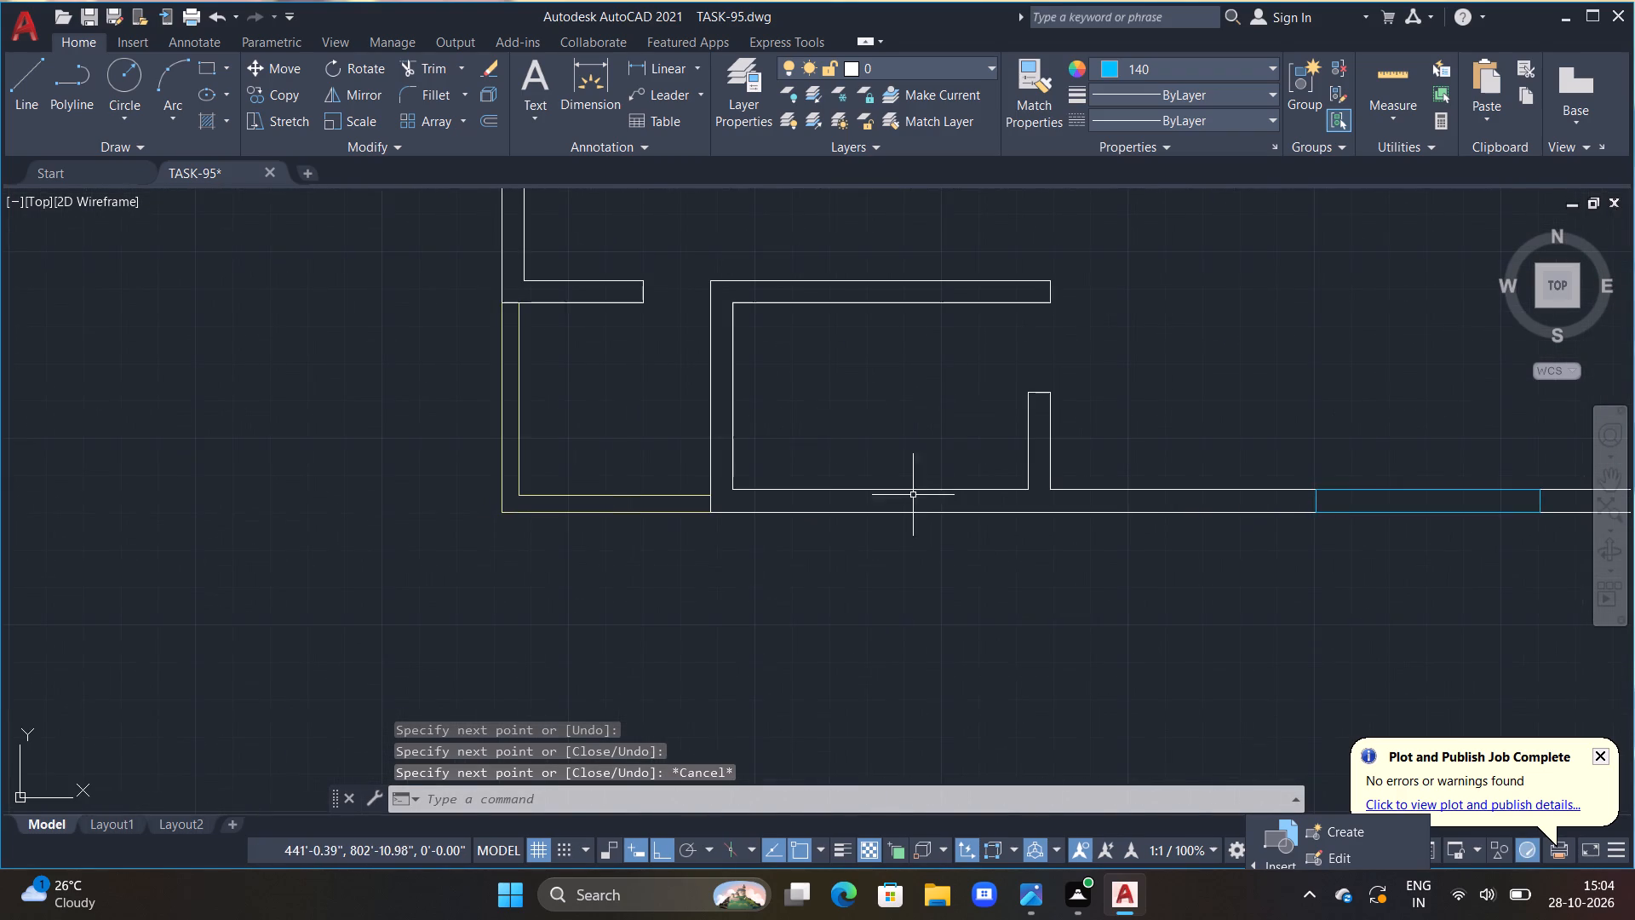
key(Escape)
key(Escape)
scroll(854, 457, up, 1)
key(Escape)
key(Escape)
text(L)
key(space)
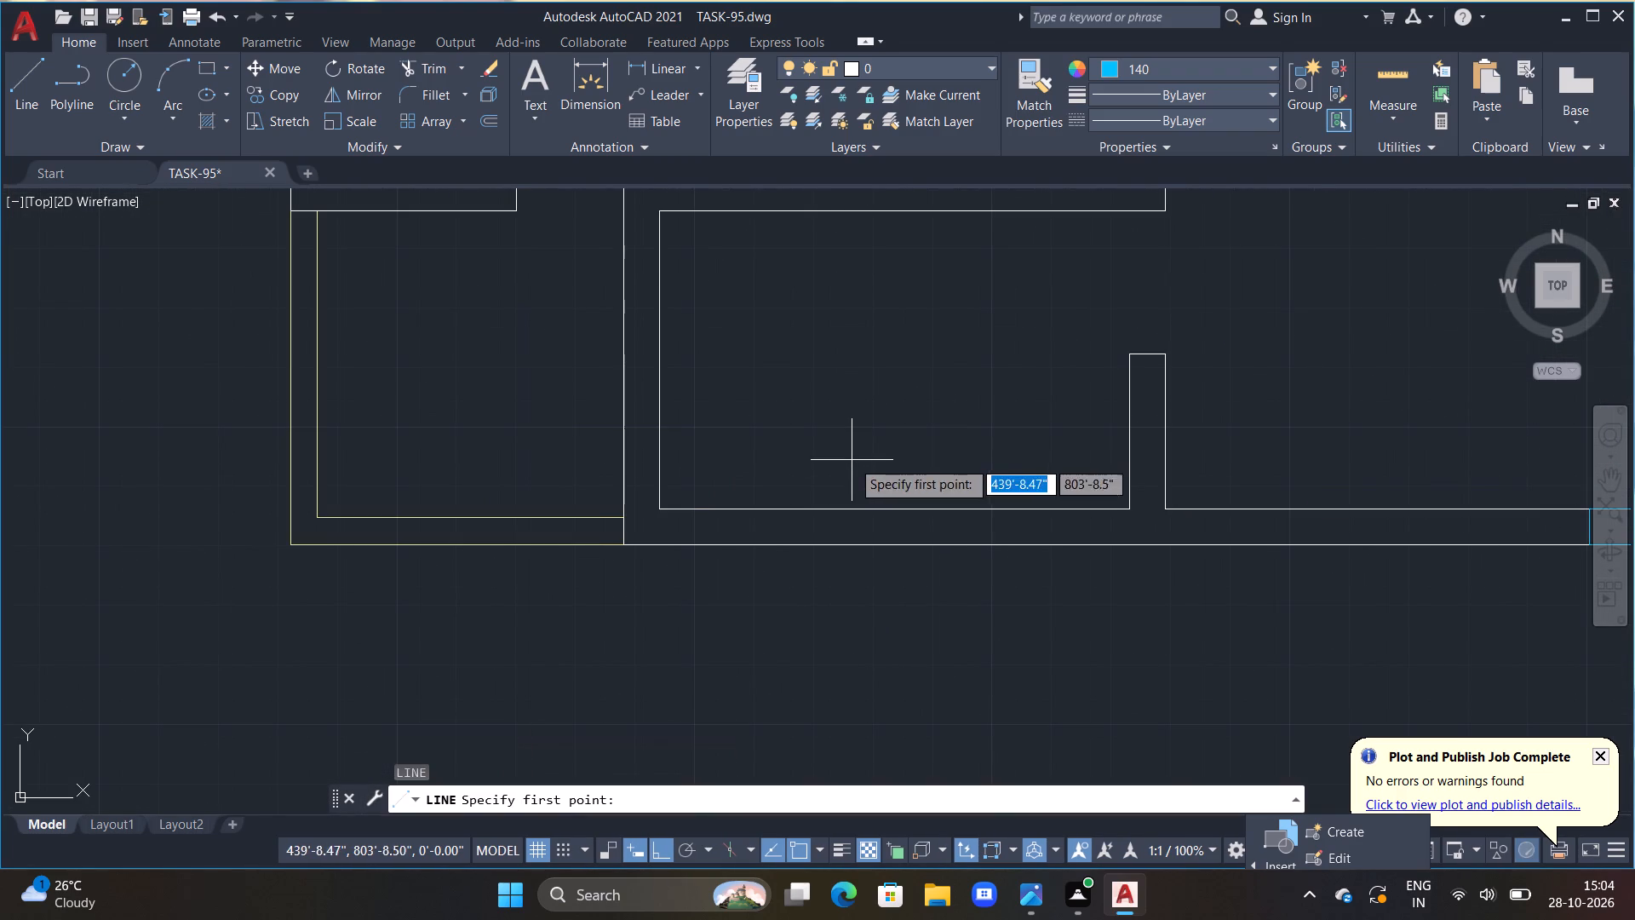
double_click(772, 485)
click(773, 589)
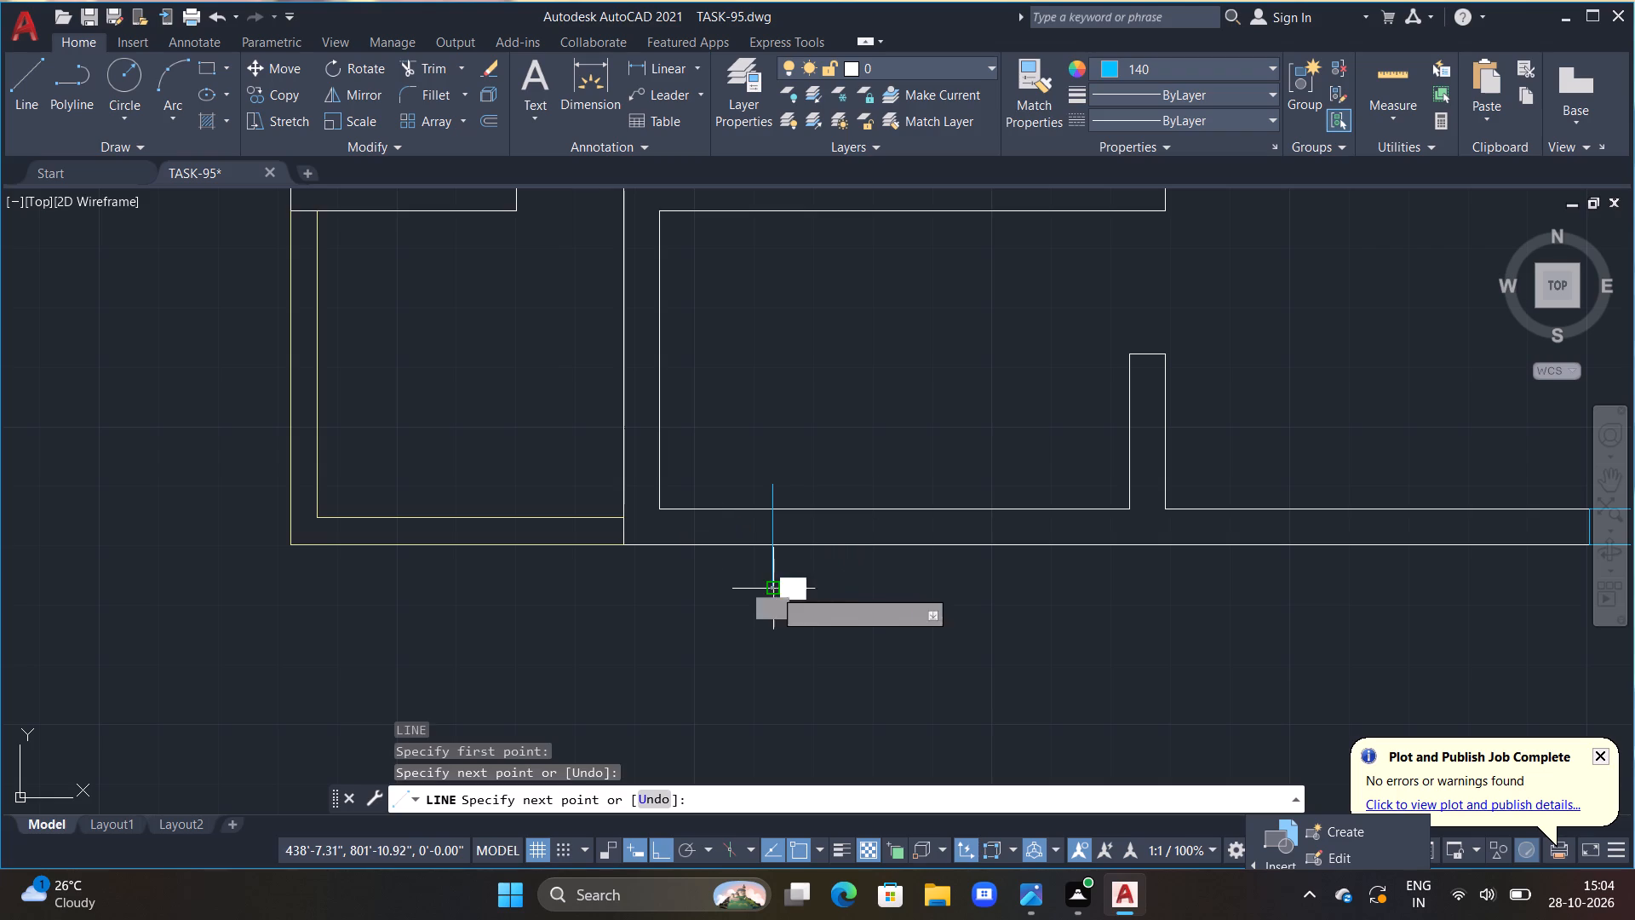
key(Escape)
text(TR)
key(space)
drag(787, 557, 671, 609)
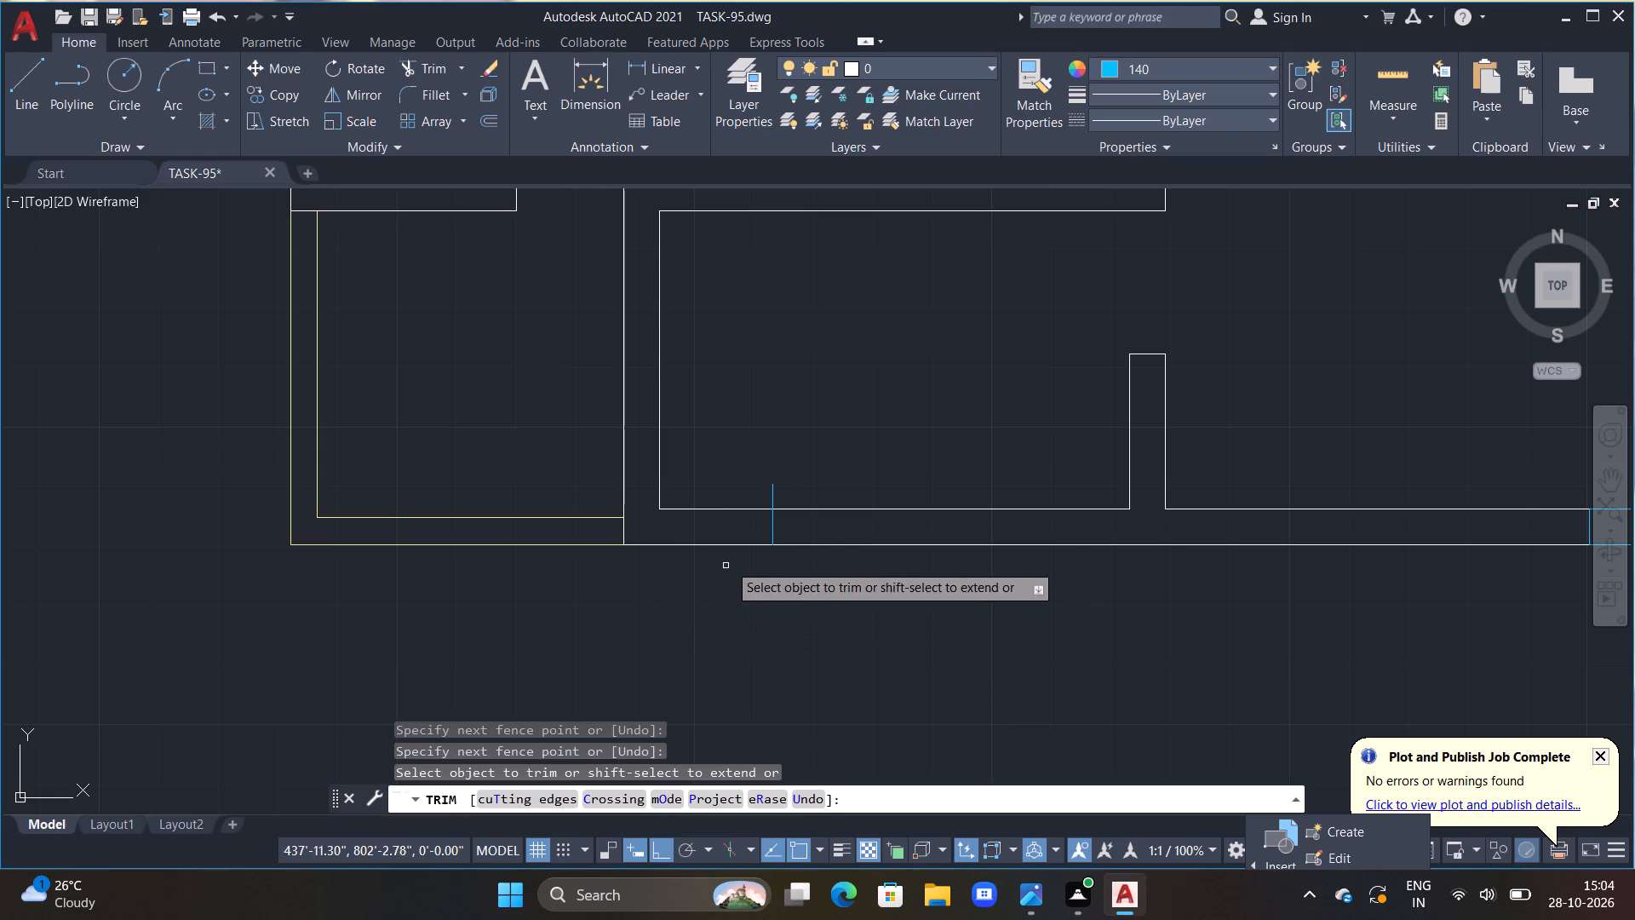
click(772, 497)
key(Escape)
Outline a 1'6" long opening within the bottom-left small room's bottom wall, running right from the trimmed line and closing back to it.
text(L)
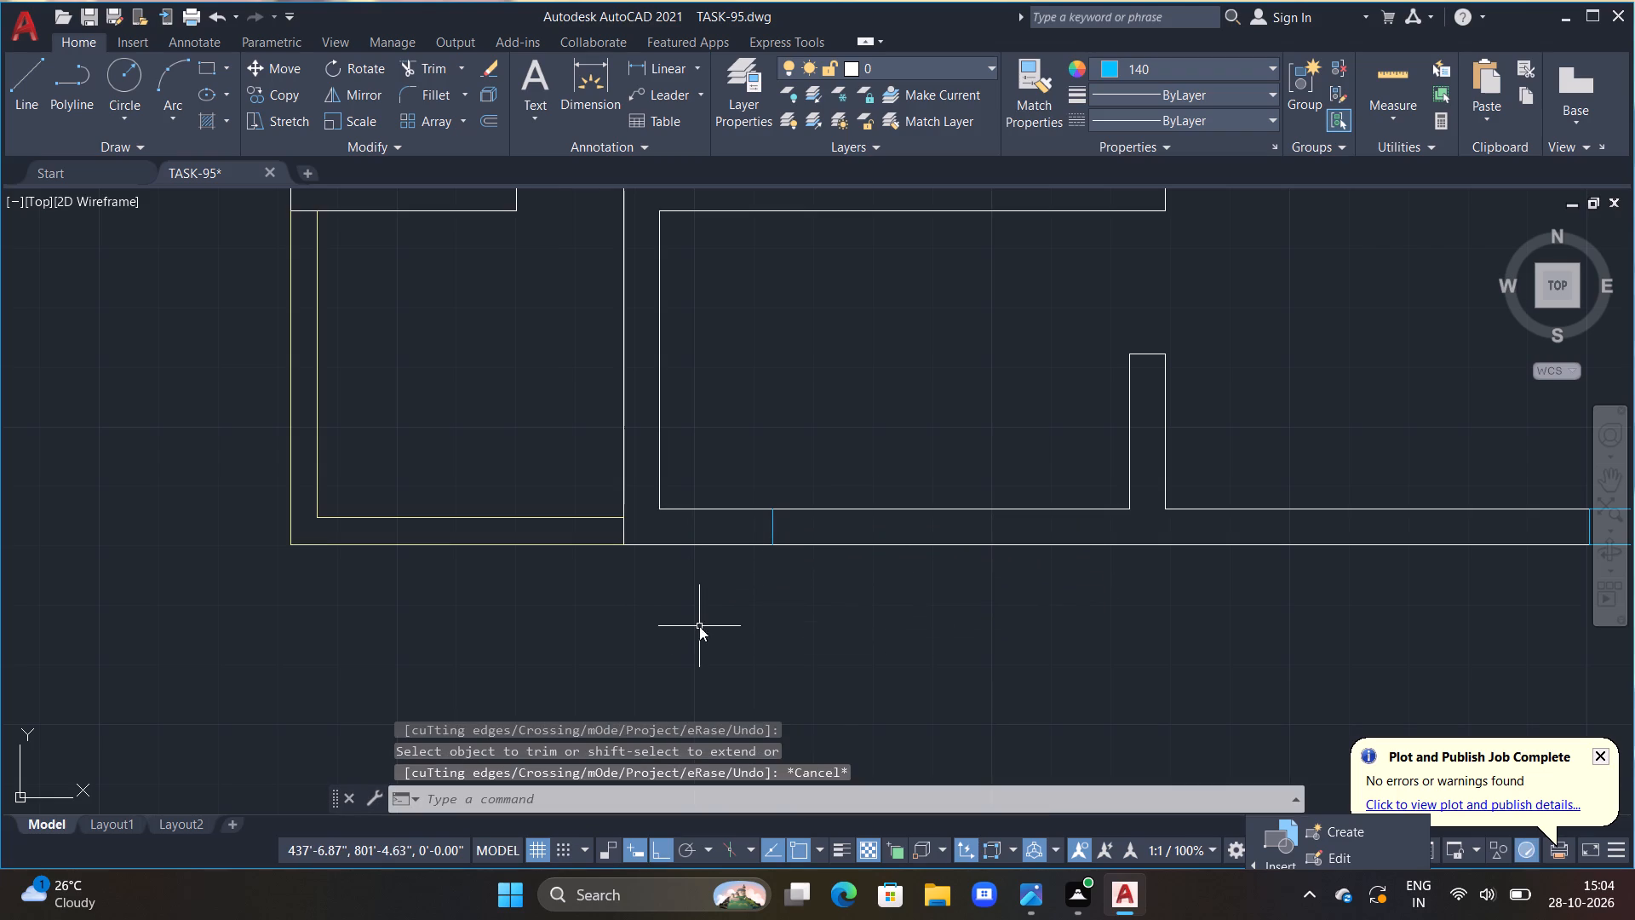
key(space)
drag(772, 544, 821, 548)
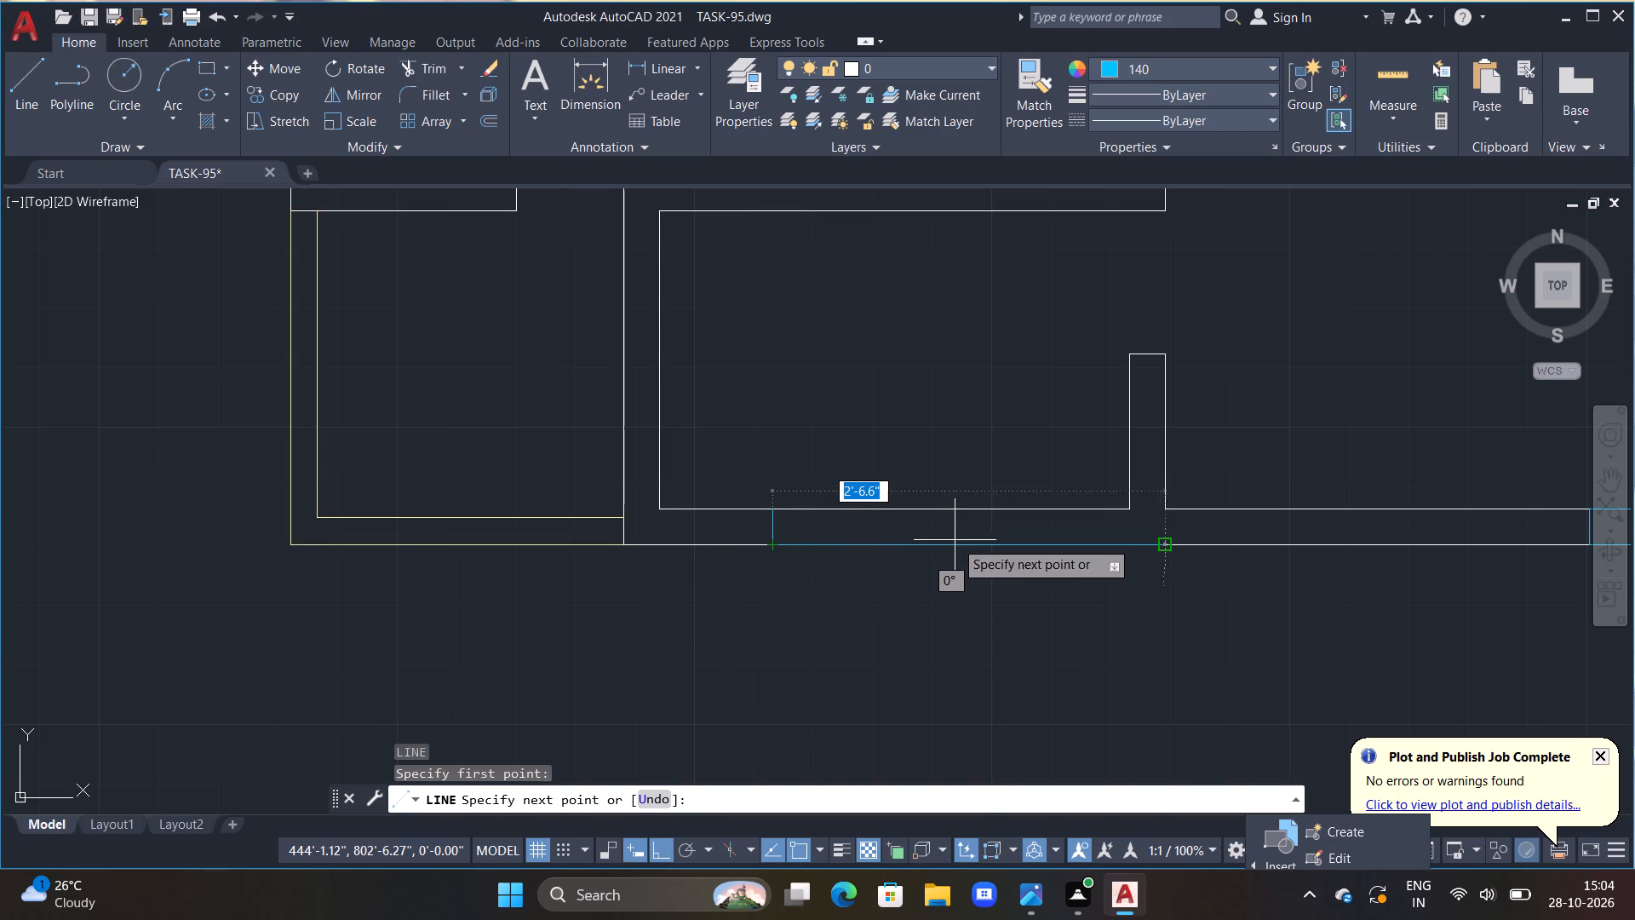
text(1'6")
key(Return)
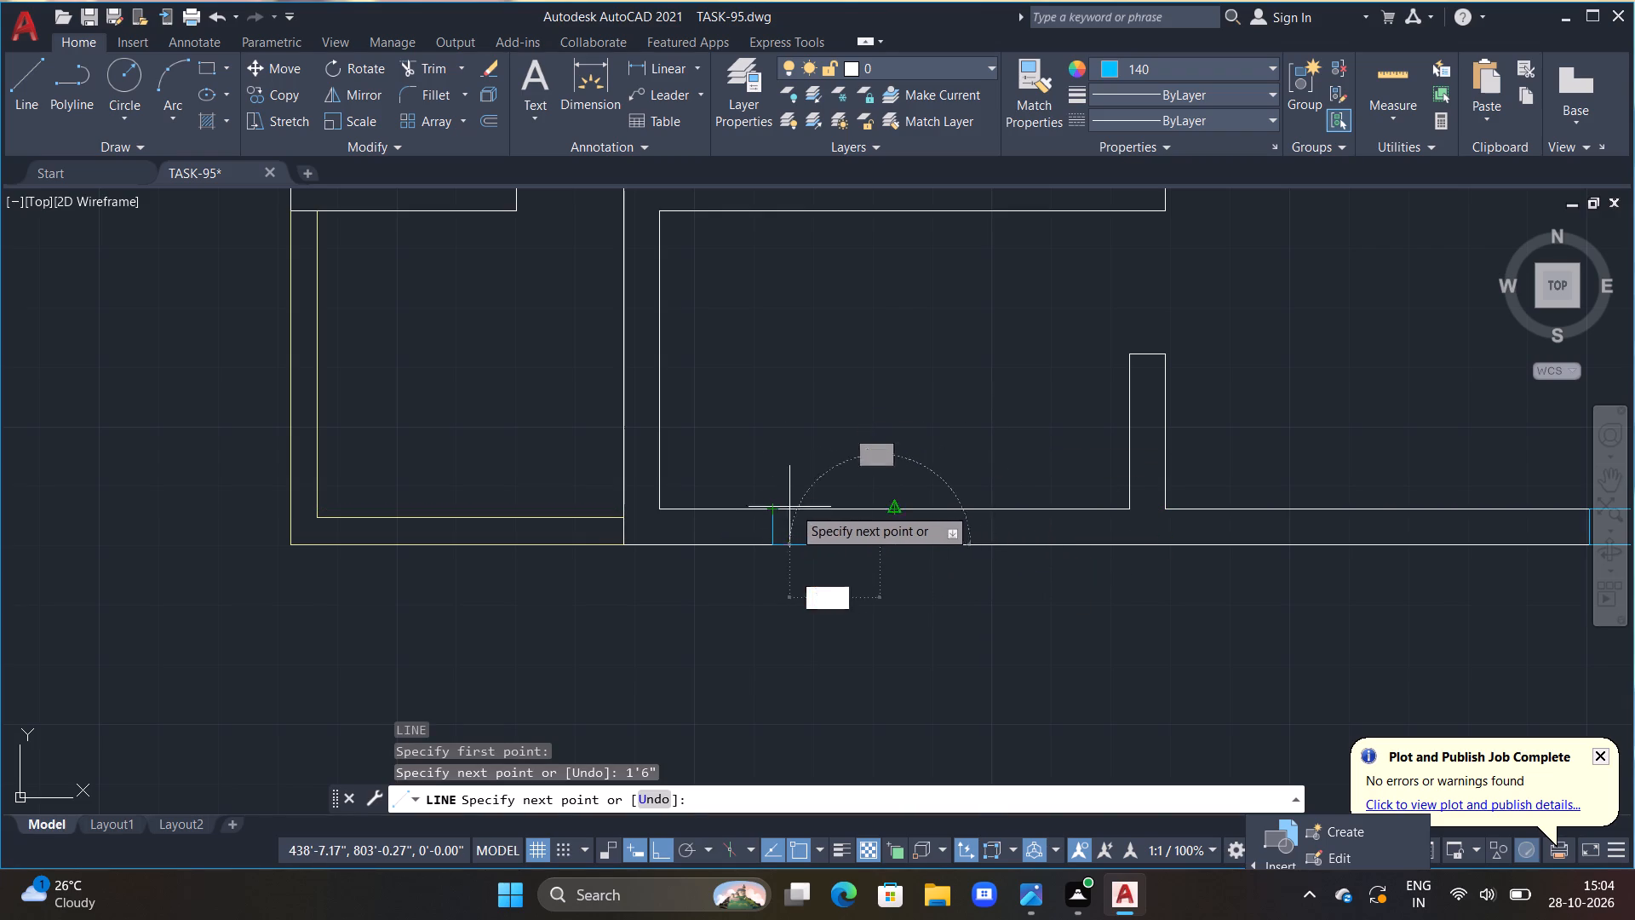
click(881, 510)
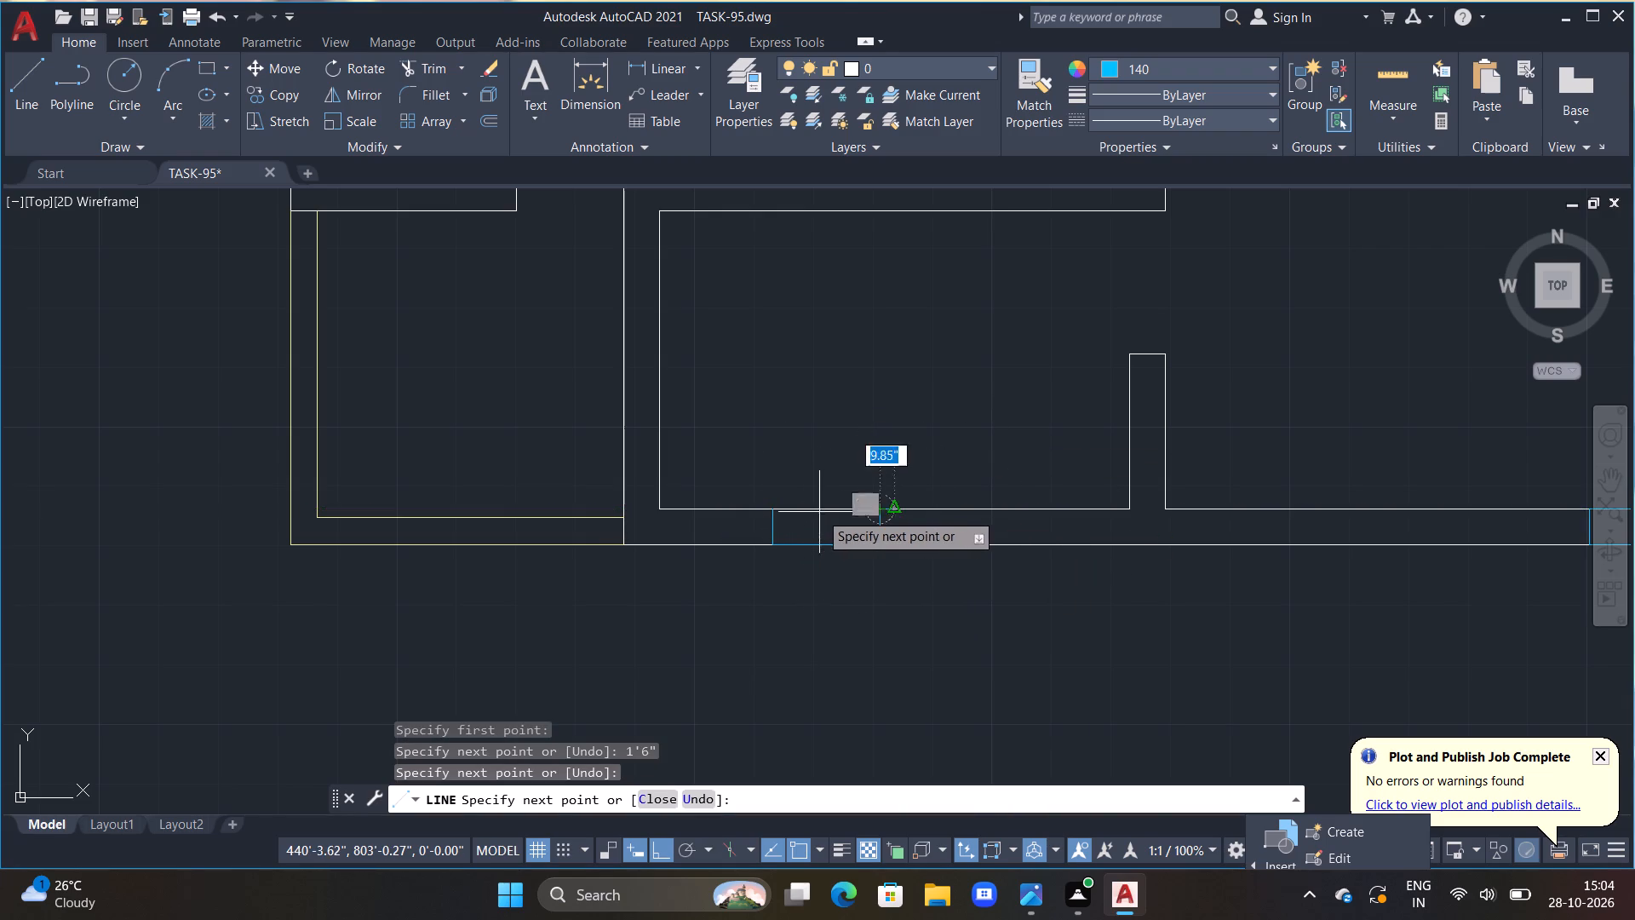
click(772, 511)
key(Escape)
Delete the right end line of the bottom-left small room's bottom opening.
scroll(894, 538, down, 1)
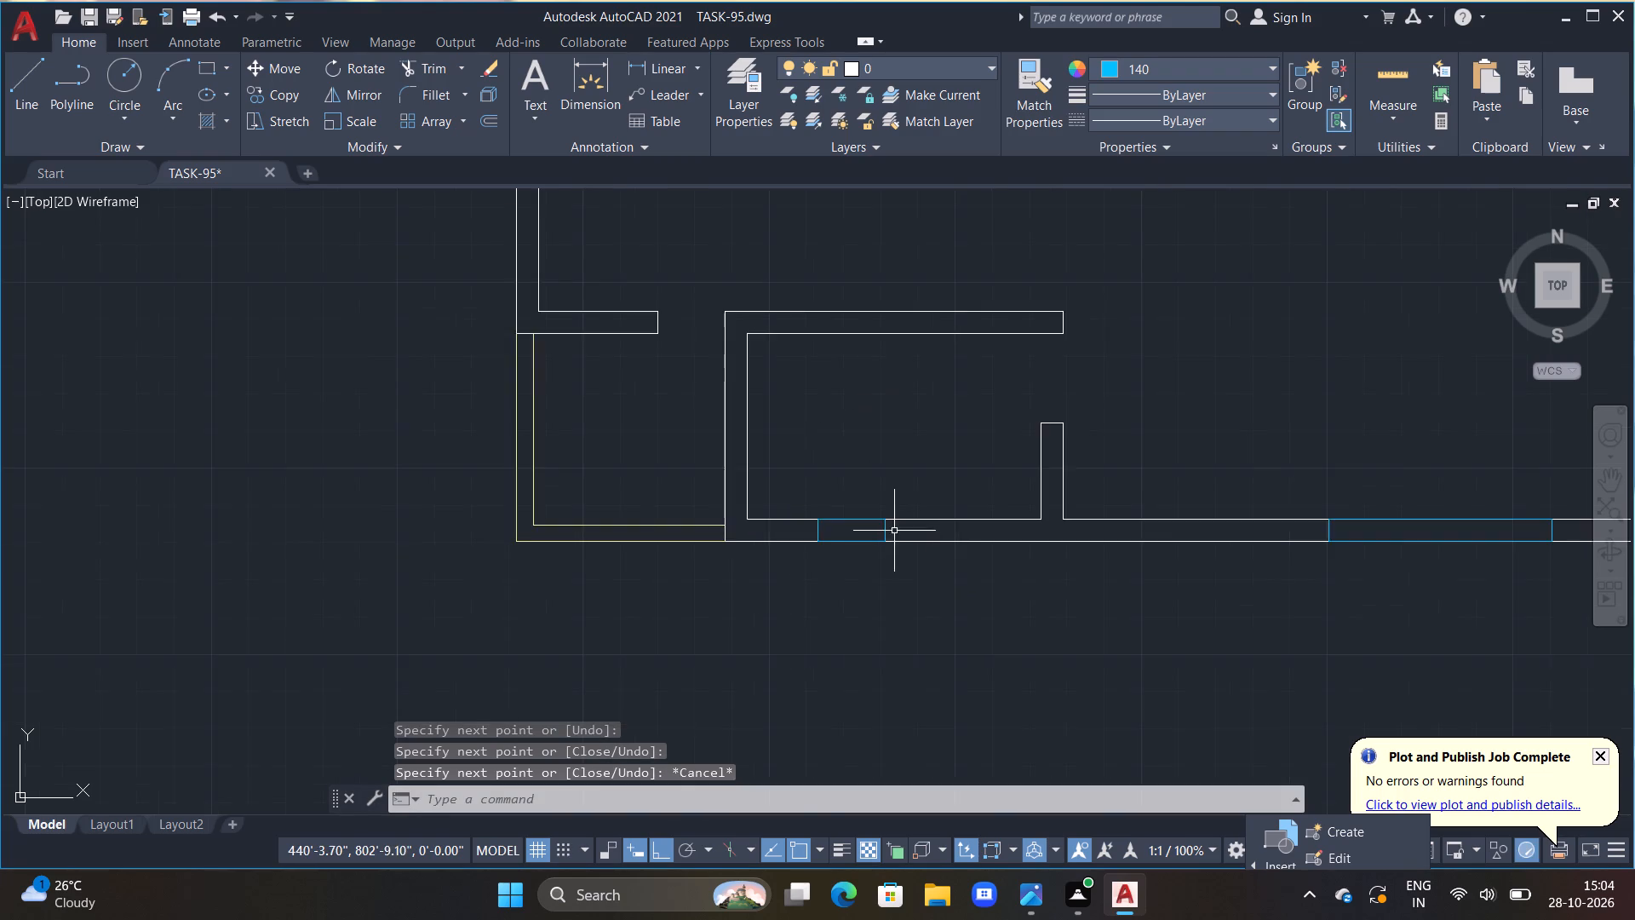
scroll(894, 529, up, 2)
click(866, 532)
key(Delete)
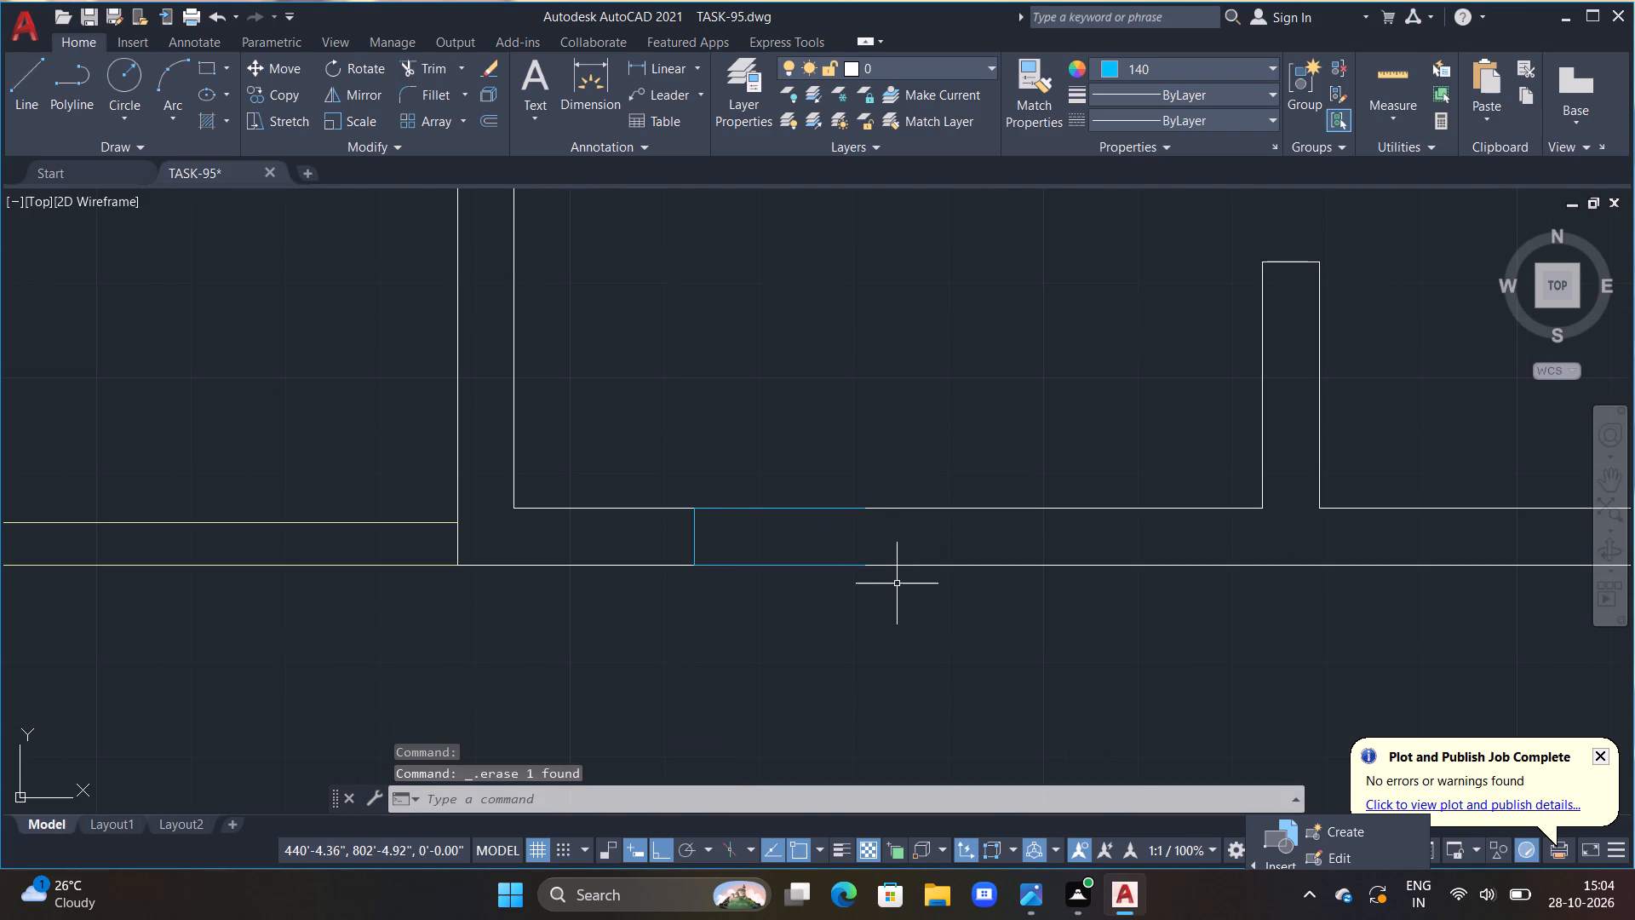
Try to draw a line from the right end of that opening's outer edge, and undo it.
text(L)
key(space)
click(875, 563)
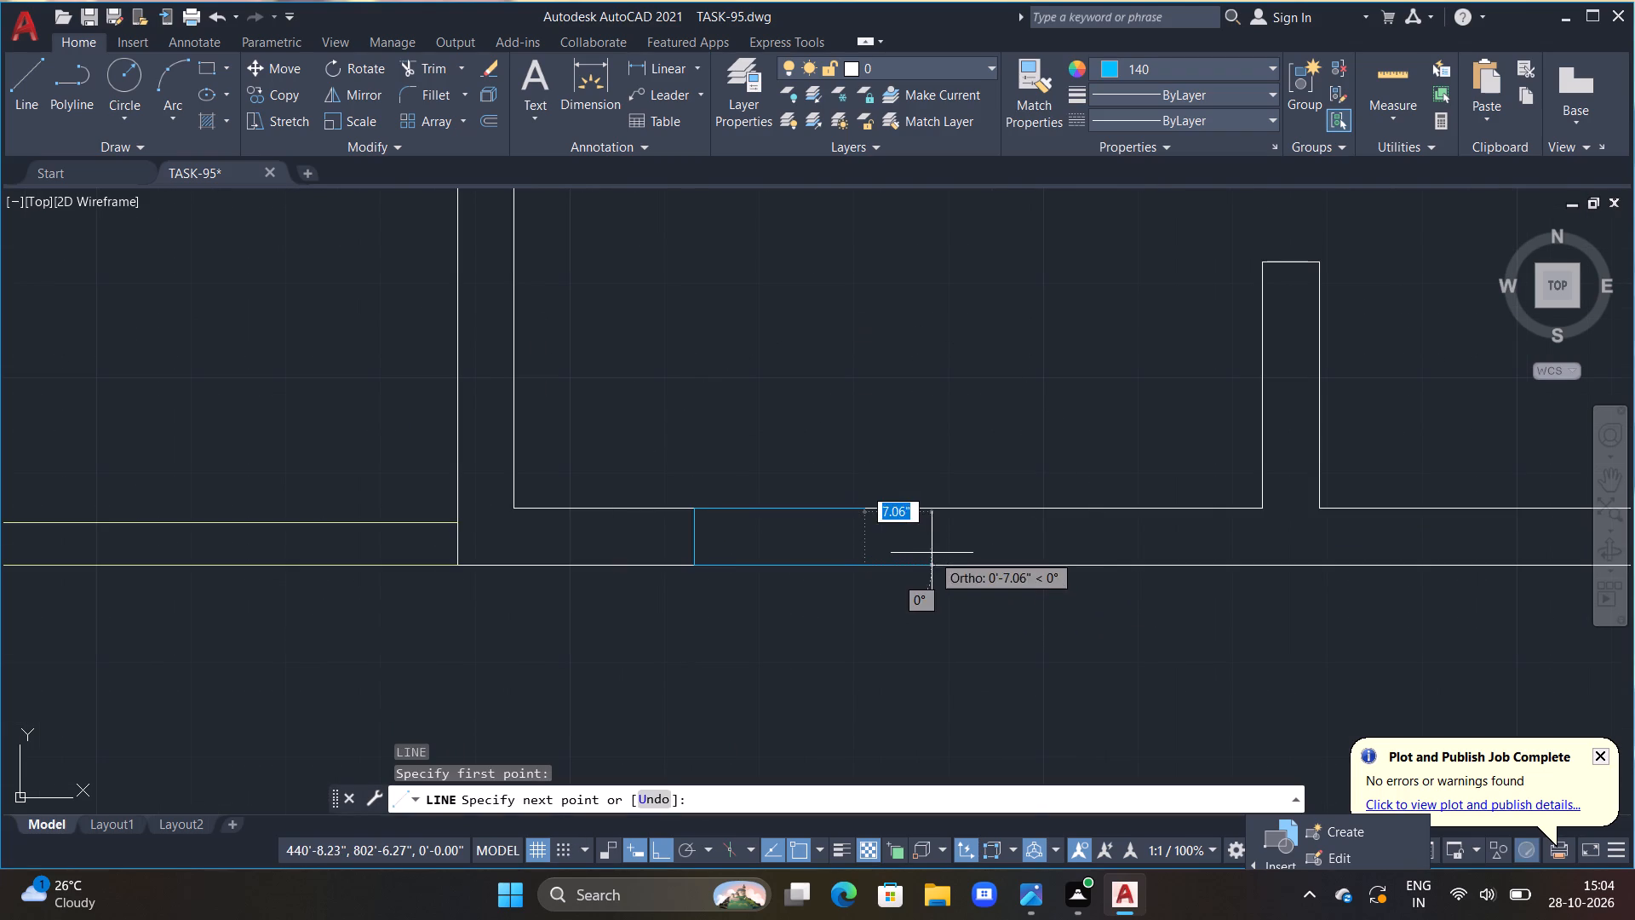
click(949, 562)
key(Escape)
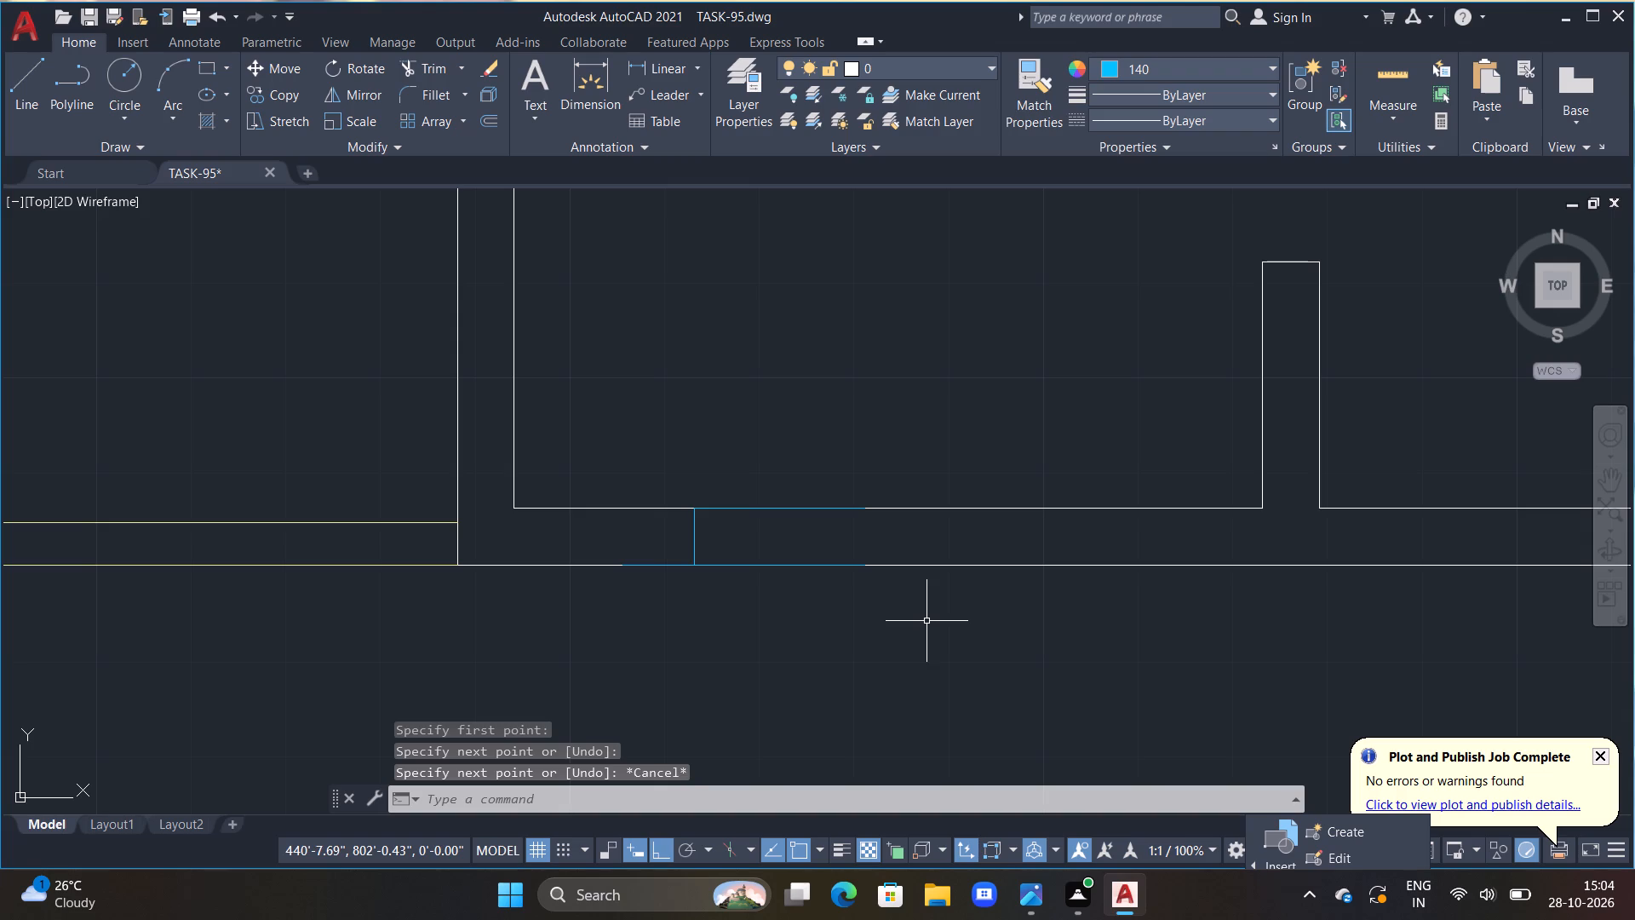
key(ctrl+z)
Extend that opening about 2.45" further right along both wall faces and close it with a new end line.
text(L)
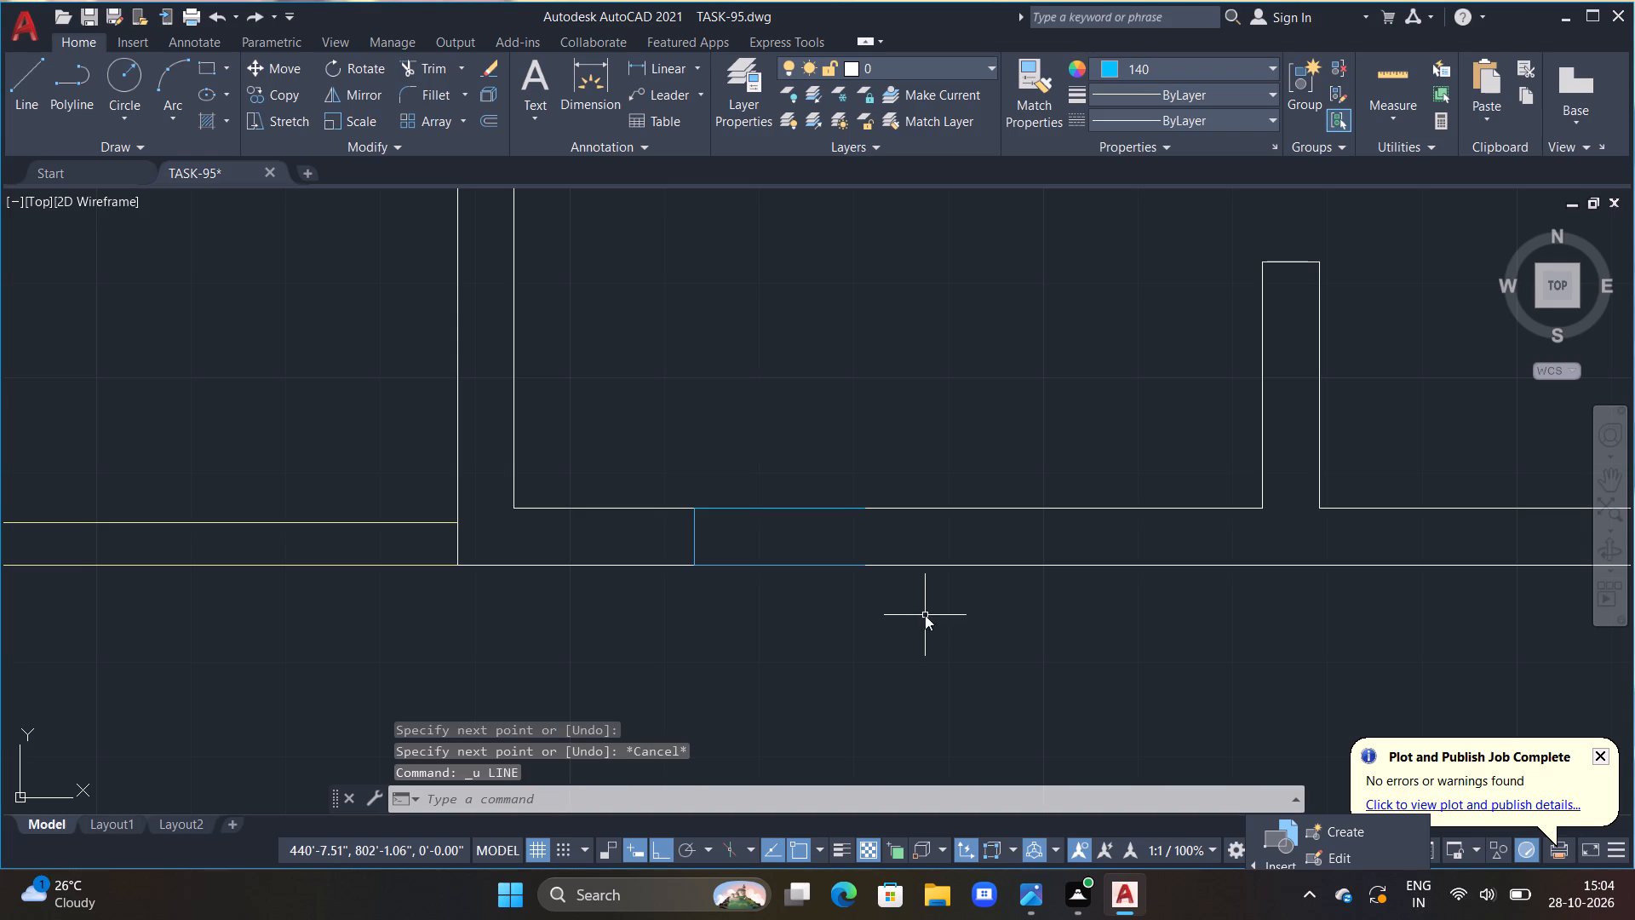
key(space)
click(865, 508)
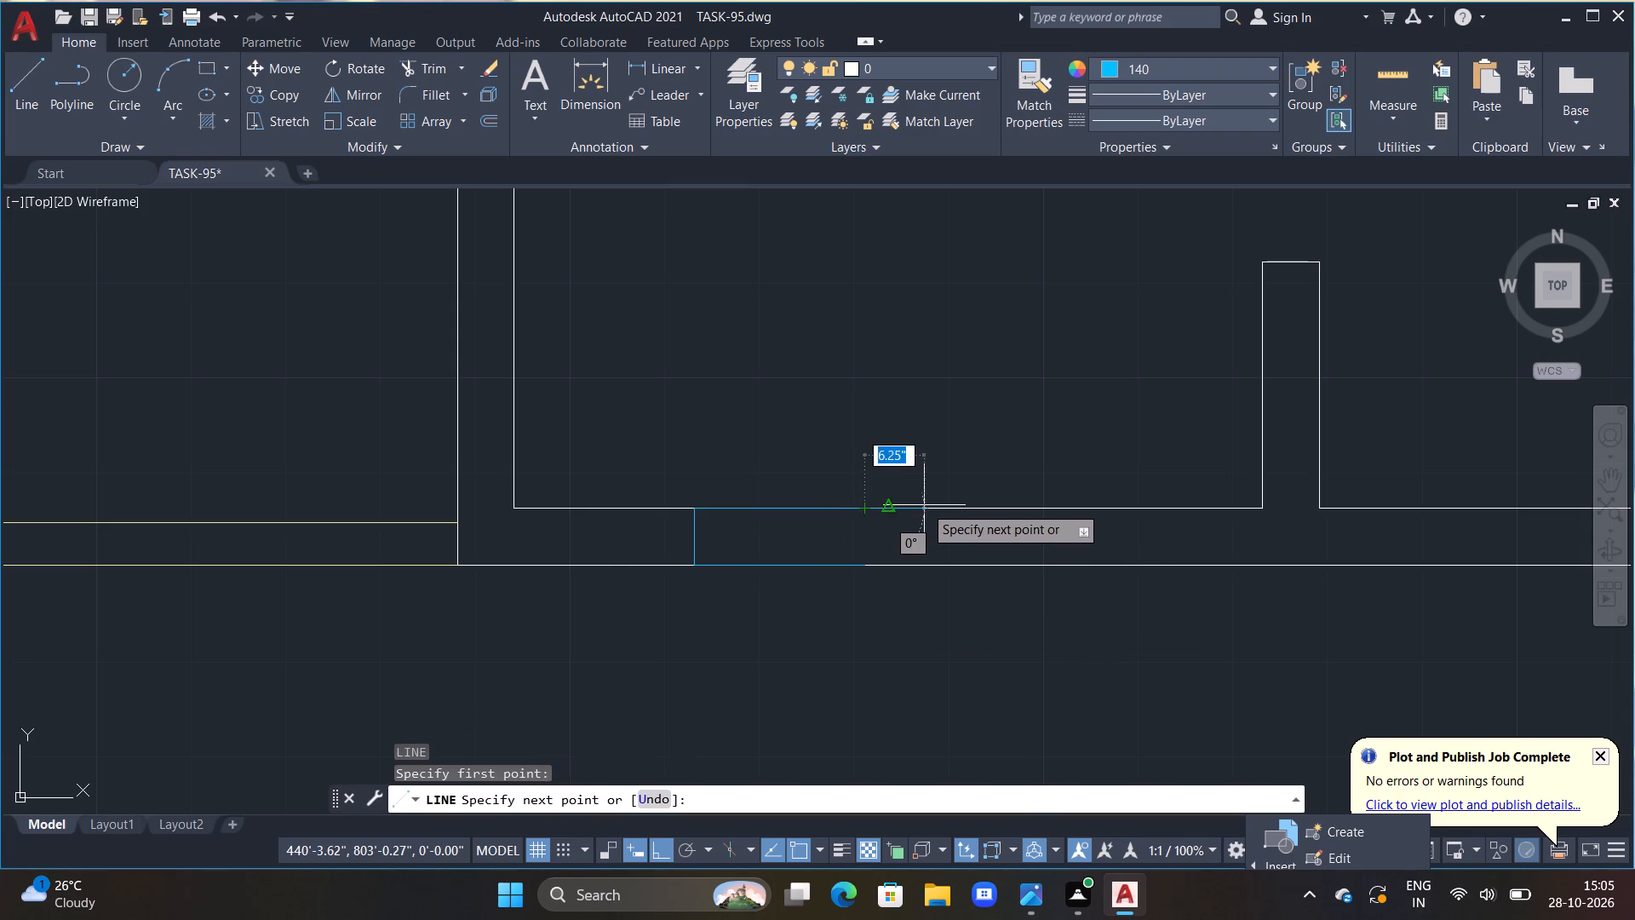
click(926, 506)
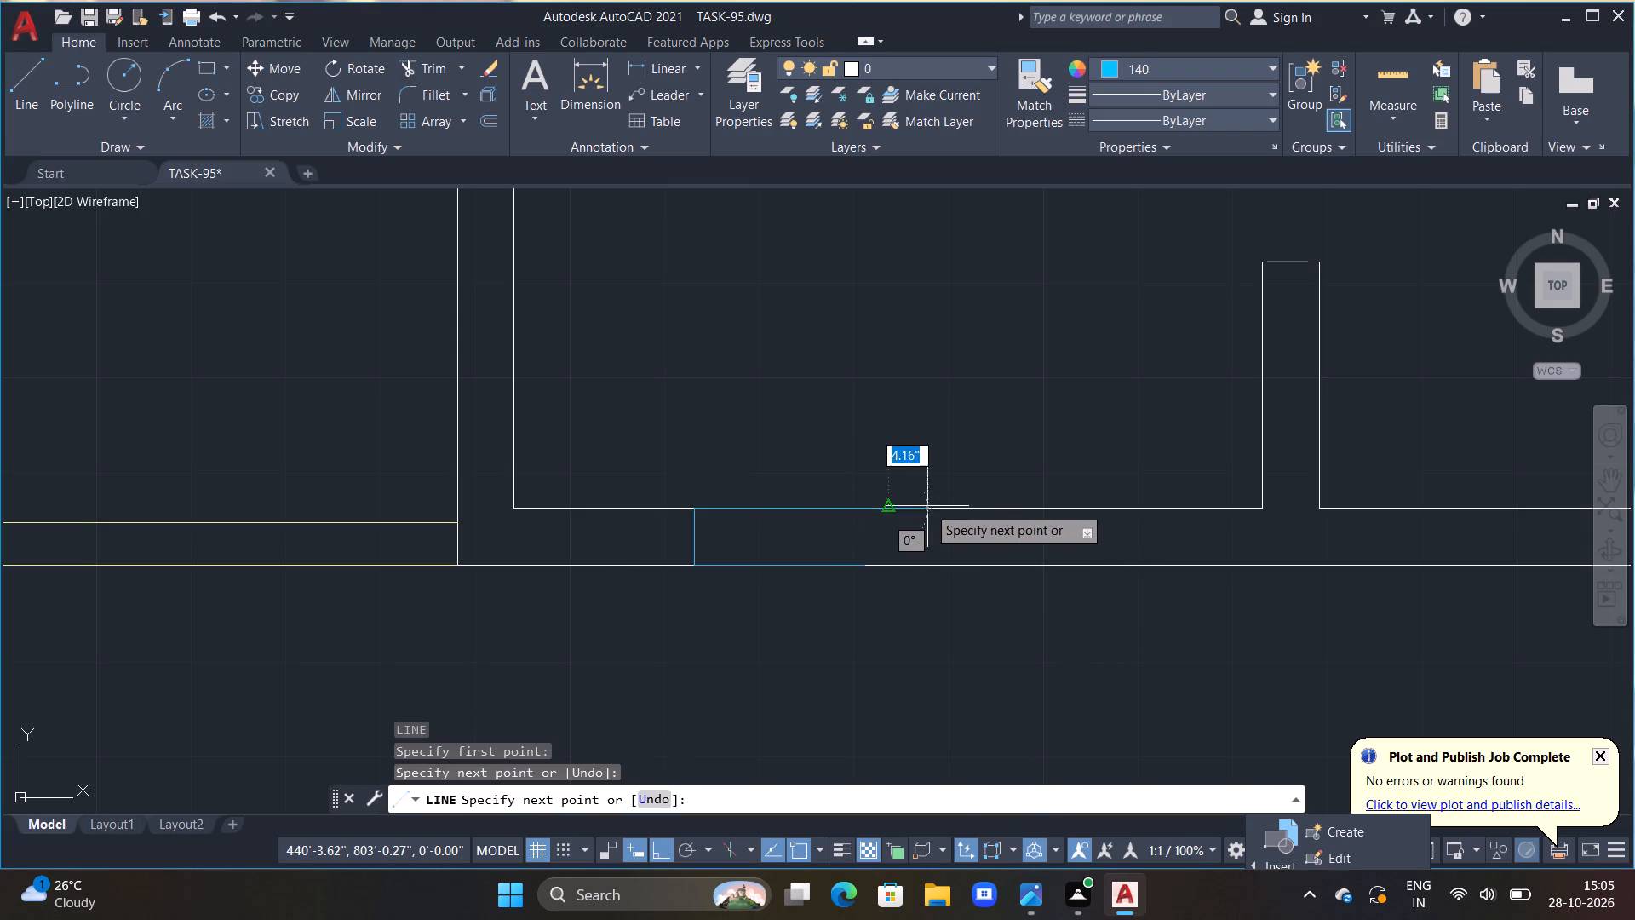
scroll(887, 566, up, 3)
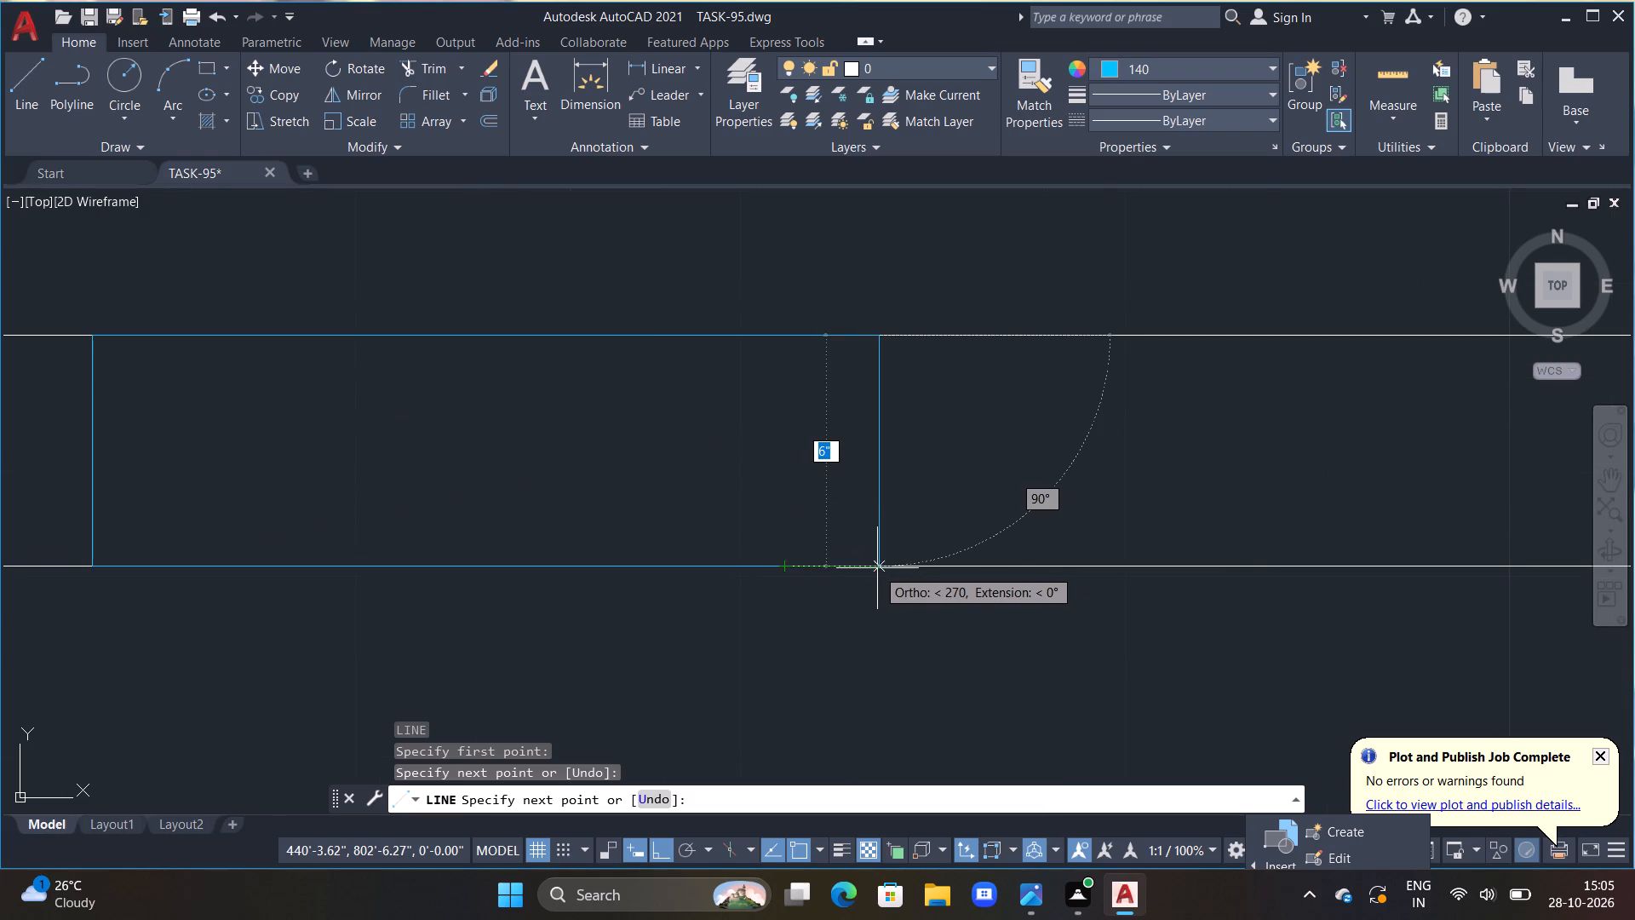
click(880, 566)
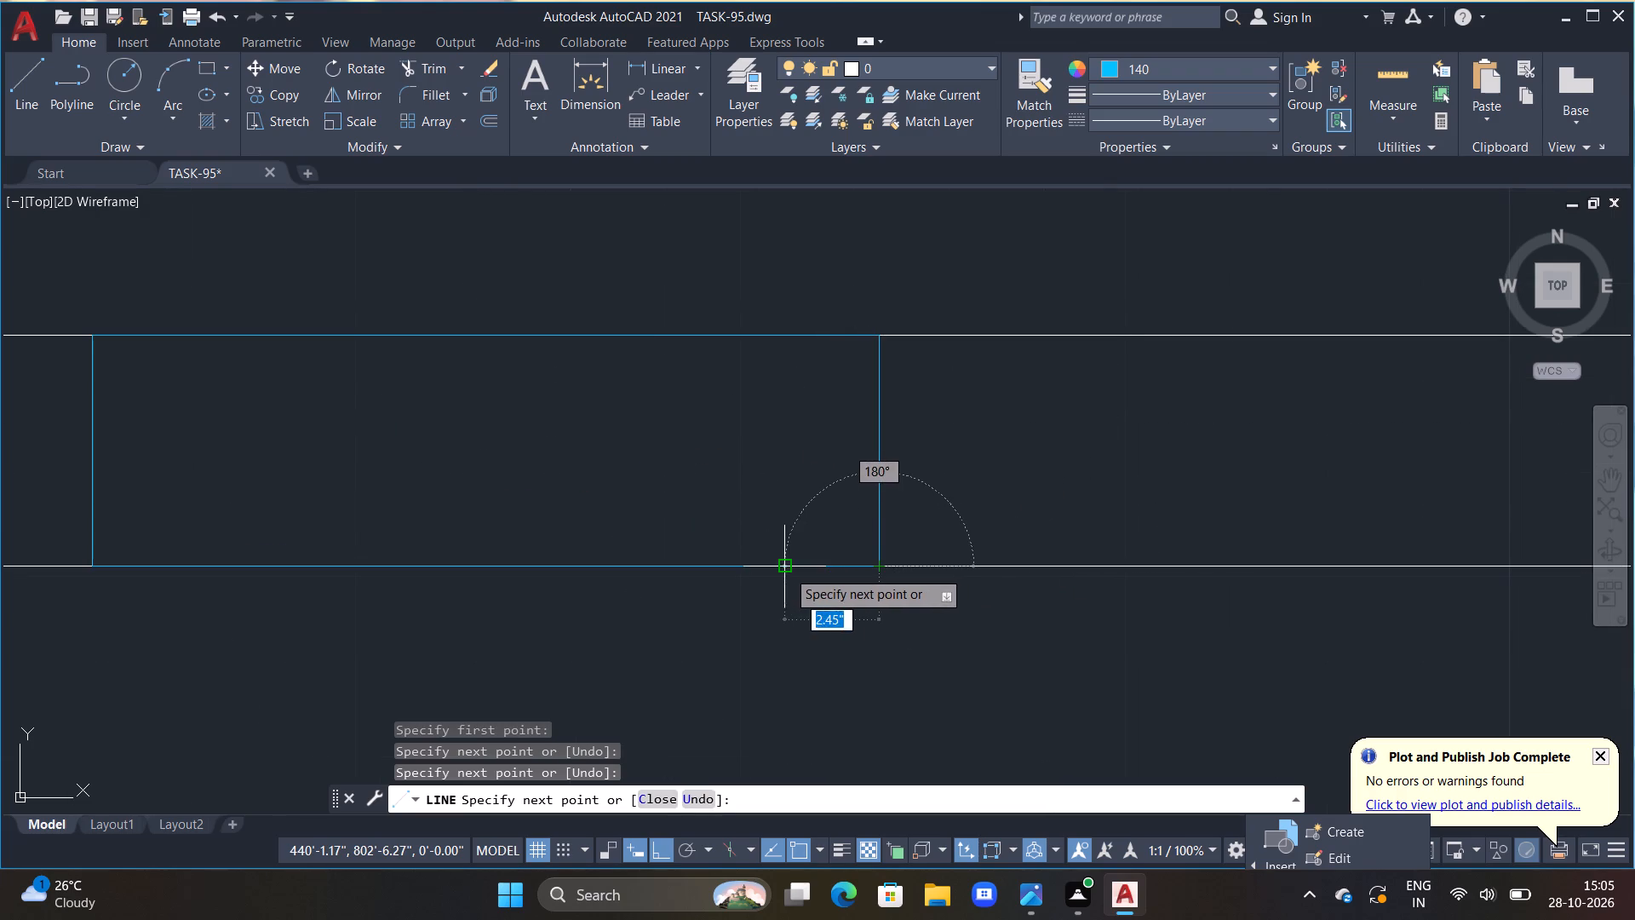
click(786, 570)
key(Escape)
Offset the outer edge of the top-left small room's top opening inward by 2" twice to make two inner window lines.
scroll(808, 642, down, 6)
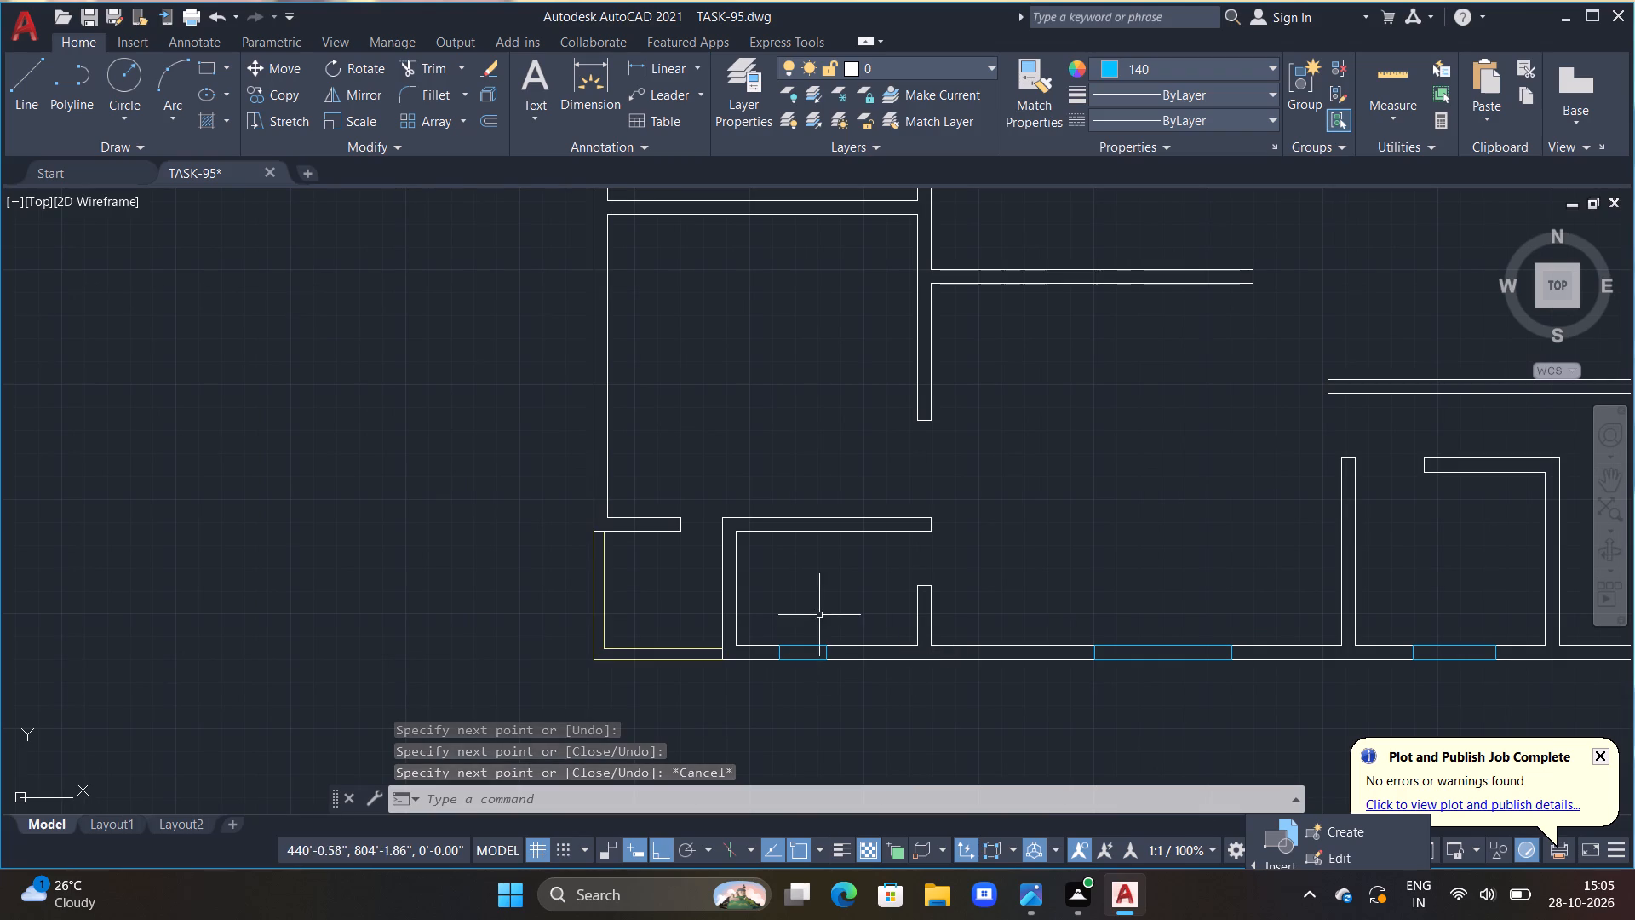
middle_drag(988, 352, 956, 594)
middle_drag(1004, 333, 845, 658)
scroll(846, 497, down, 2)
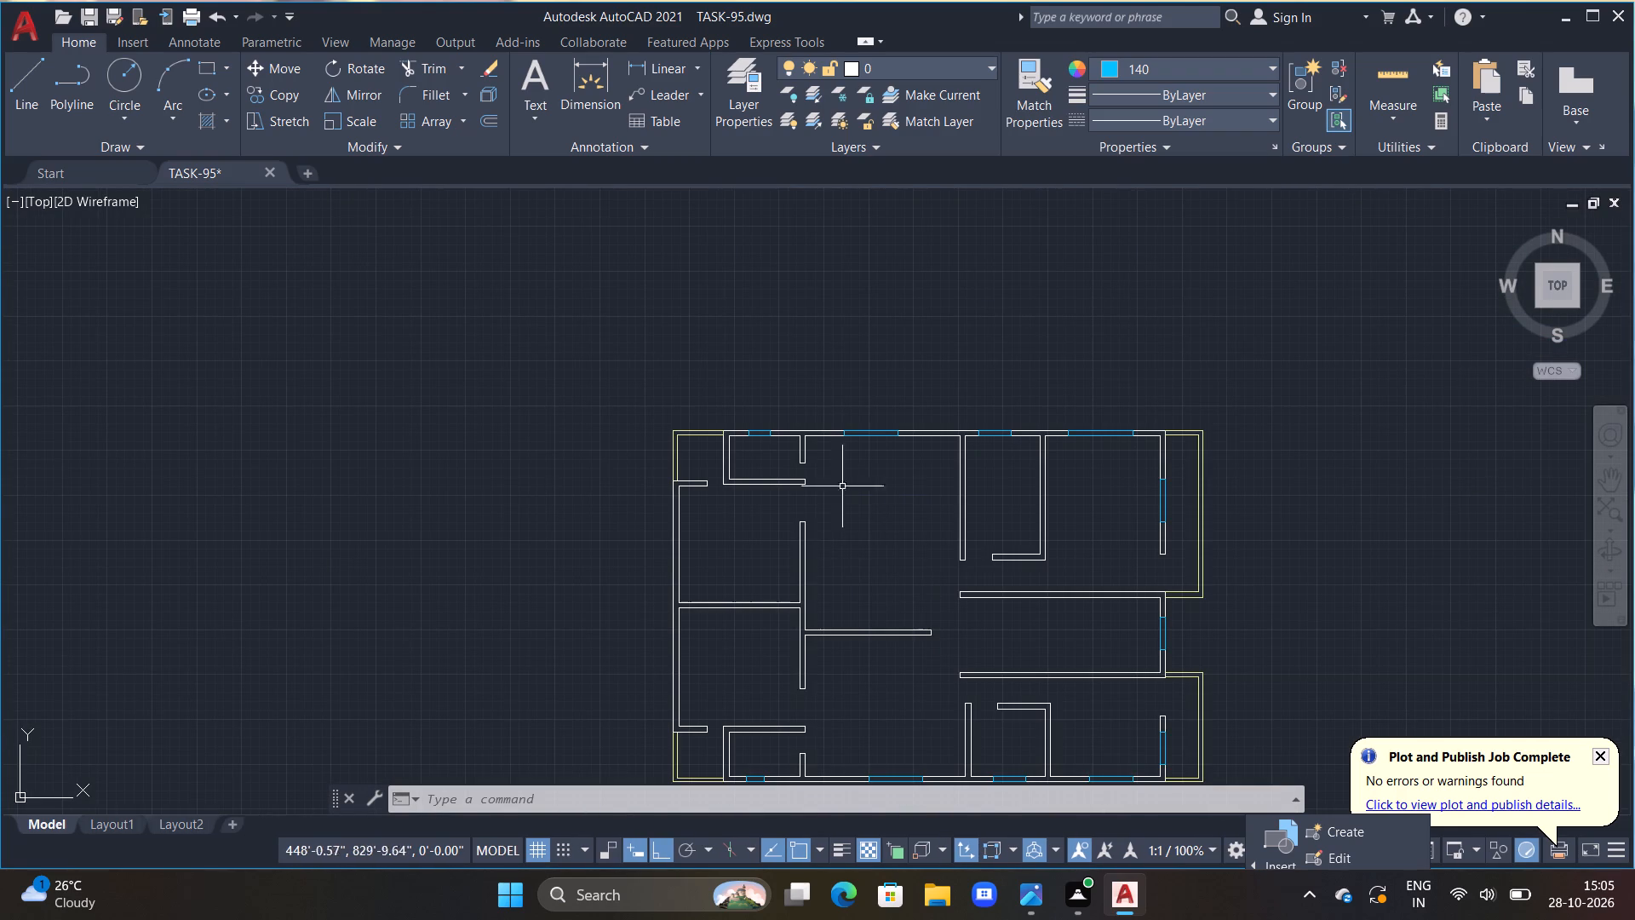
middle_drag(839, 491, 882, 612)
scroll(881, 606, up, 2)
text(OFF 3)
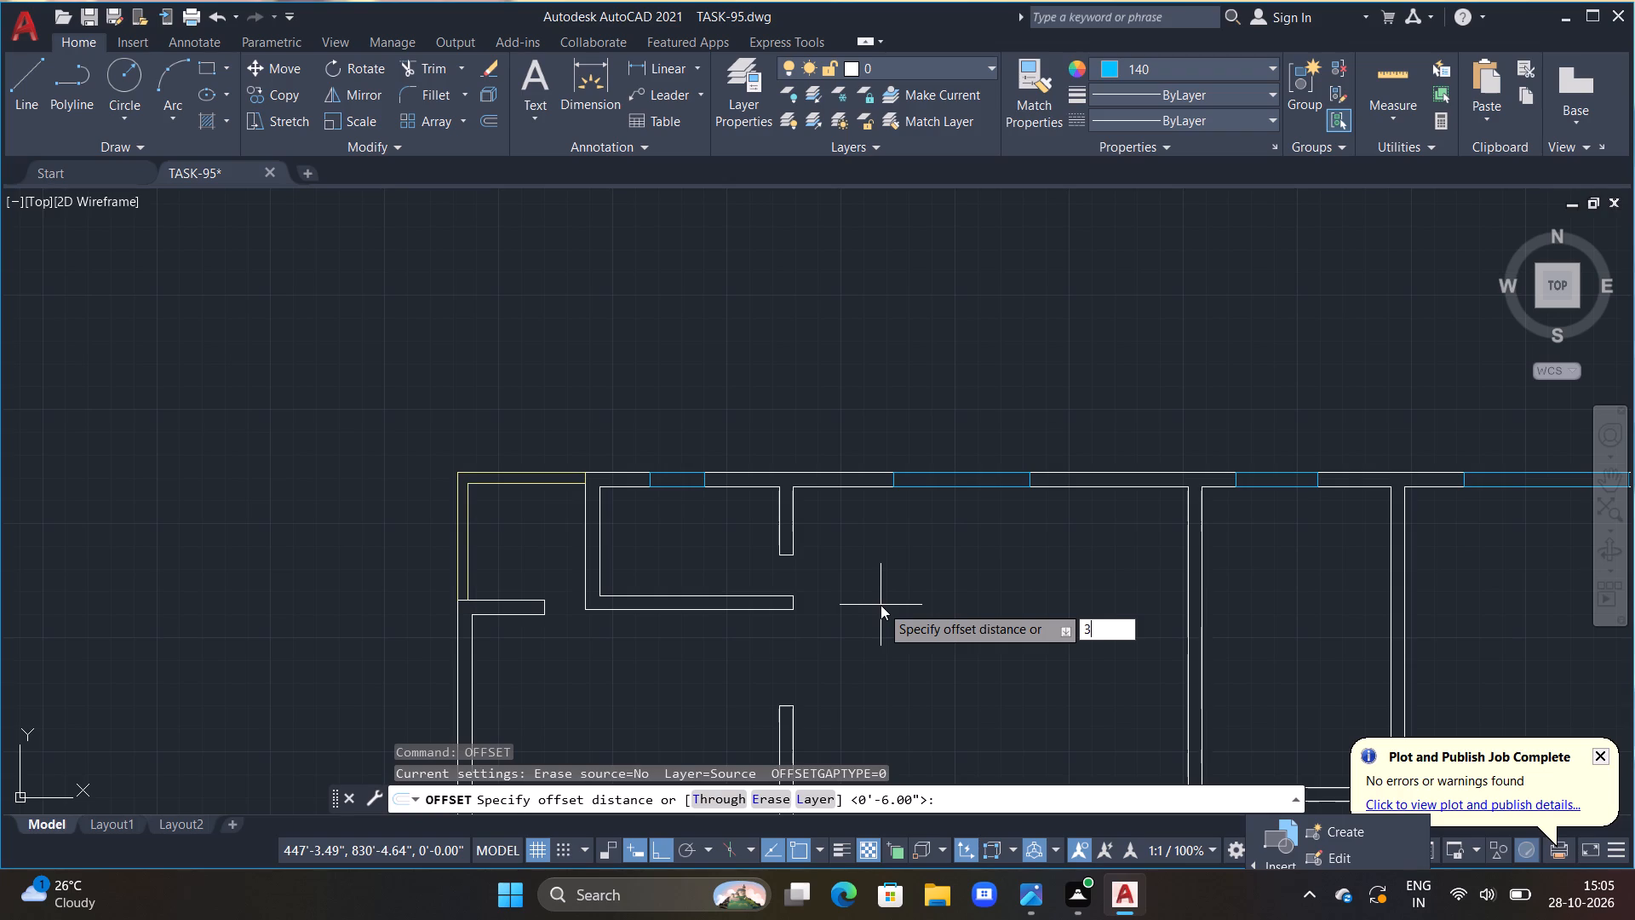
key(BackSpace)
text(2")
key(Return)
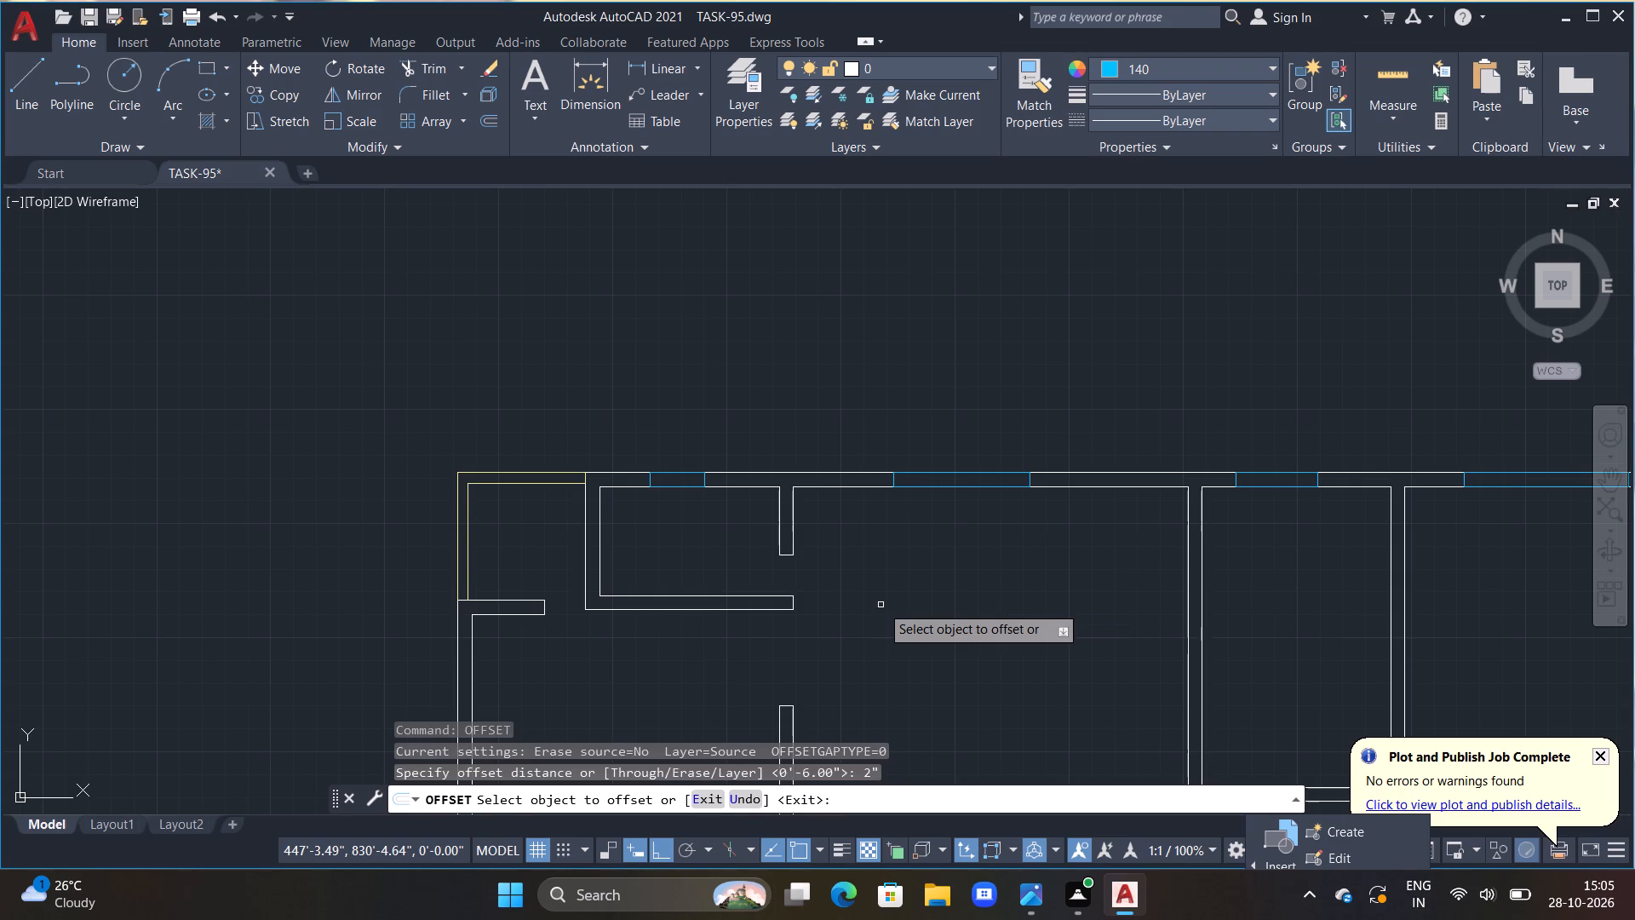
scroll(750, 491, up, 2)
click(618, 441)
click(611, 471)
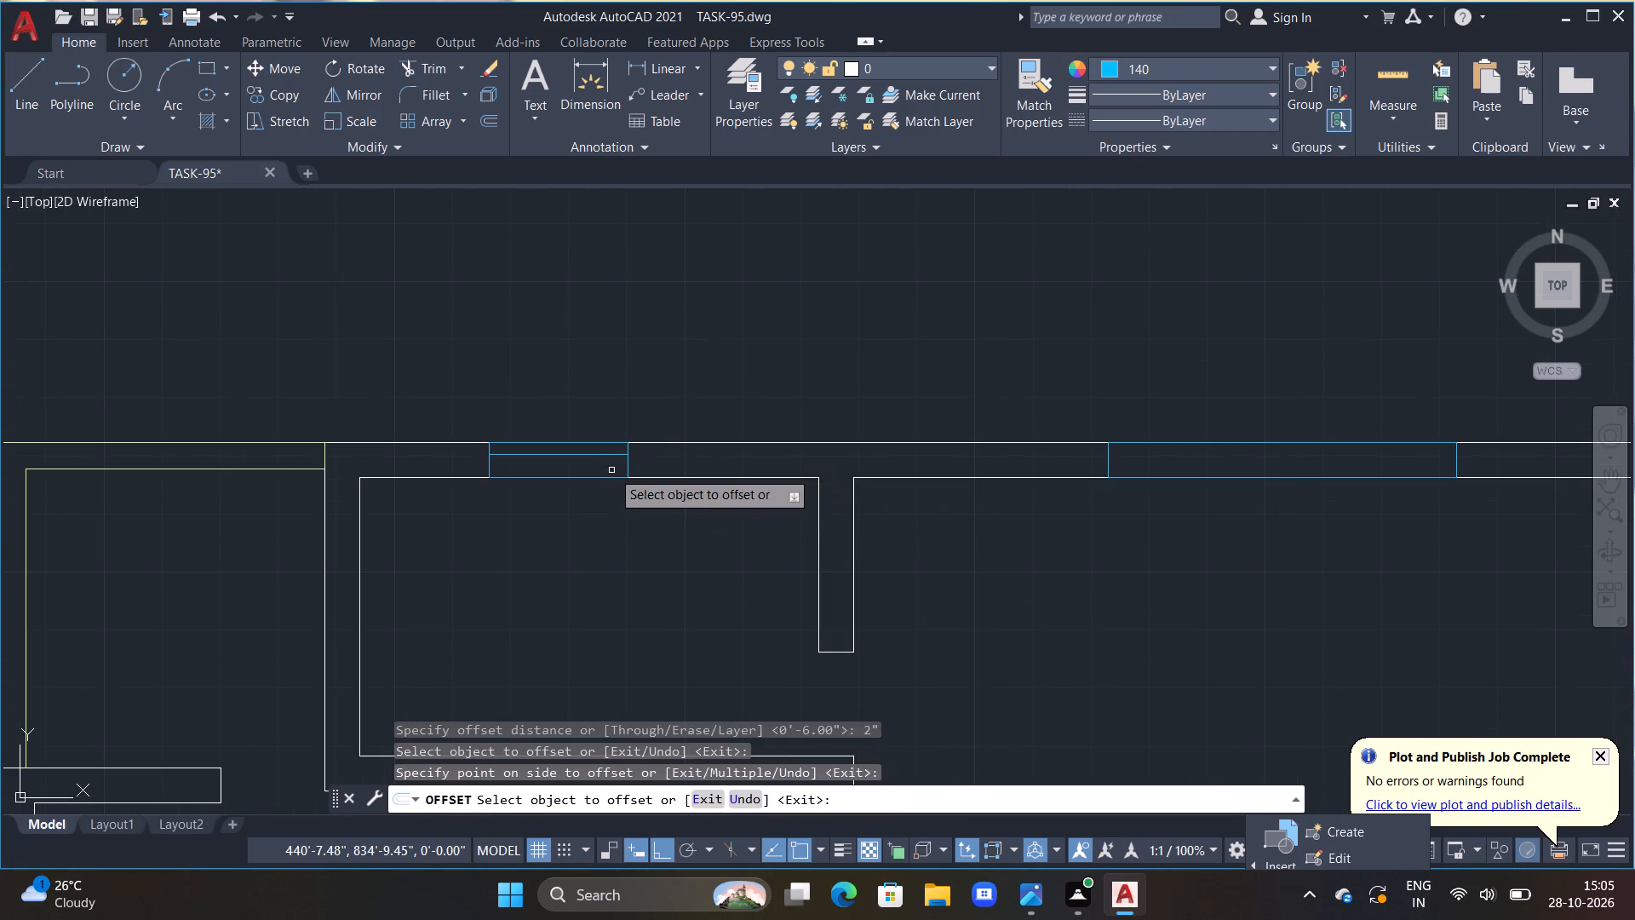
drag(601, 452, 594, 482)
click(578, 568)
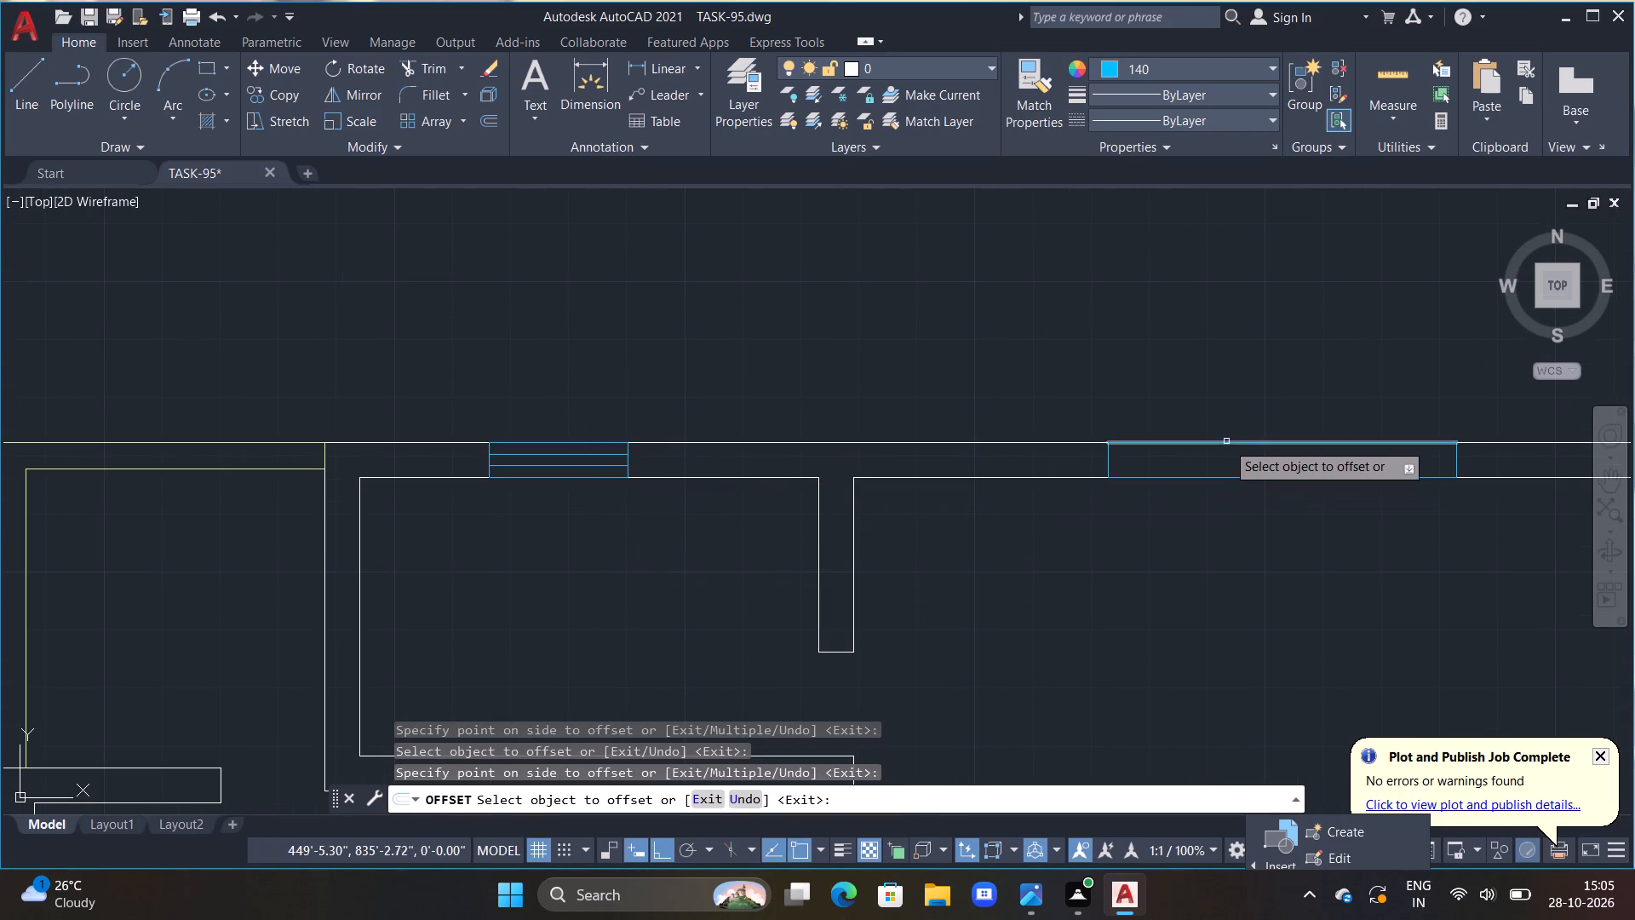
Offset the outer edge of the wide central space's top opening inward twice at 2" spacing.
click(1226, 443)
click(1260, 520)
drag(1259, 453, 1259, 467)
click(1265, 521)
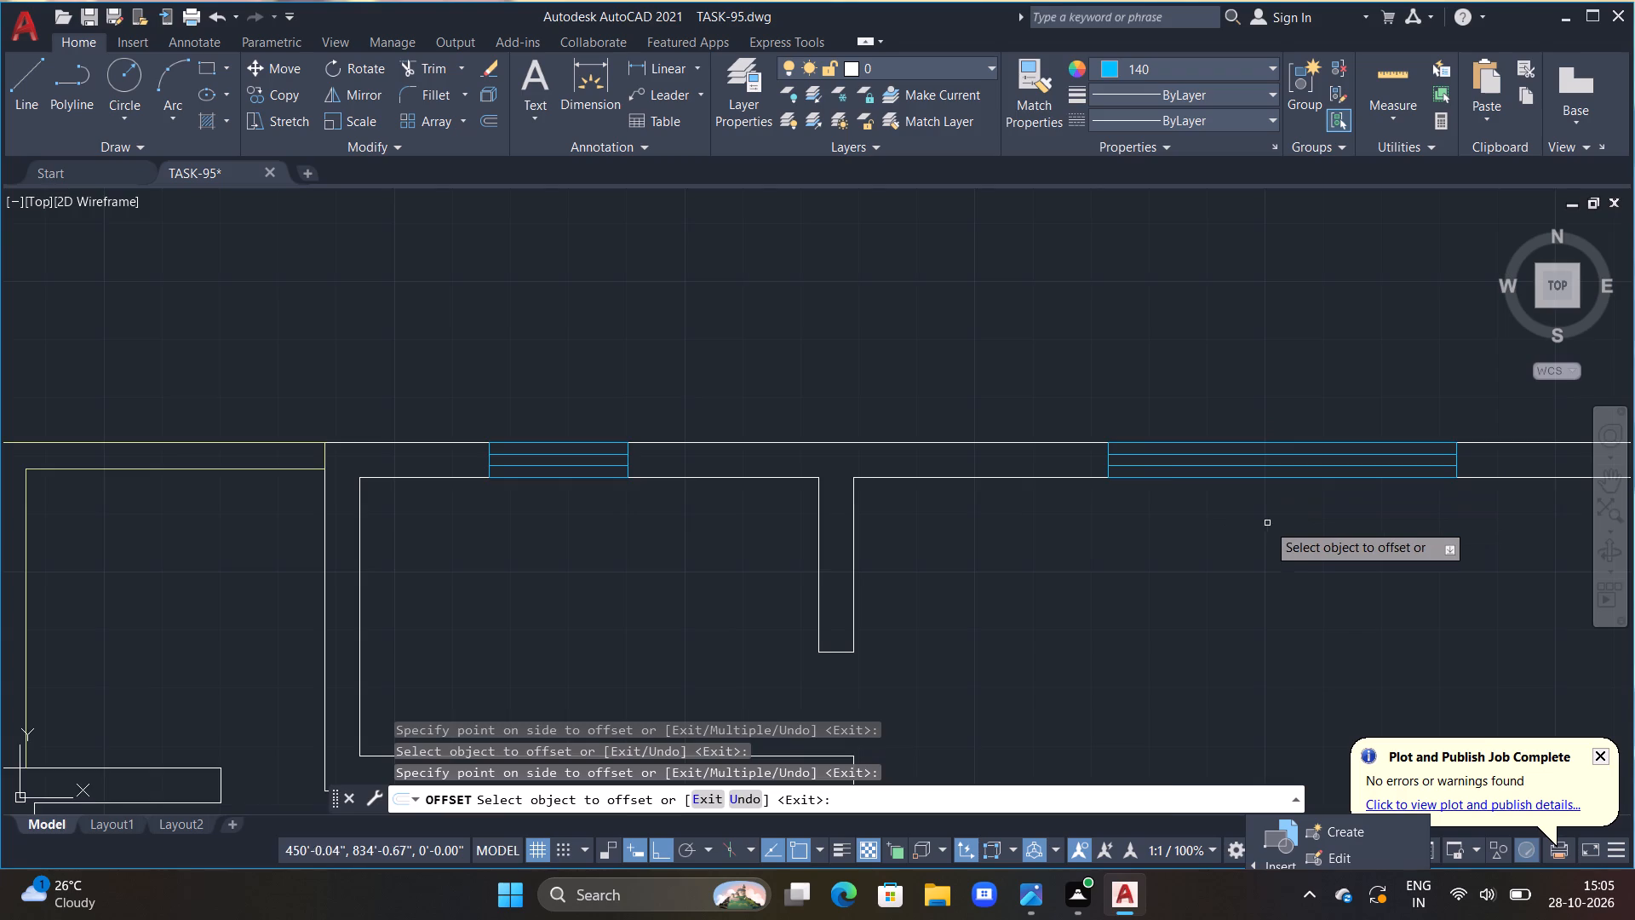
Offset the outer edge of the top opening in the small room beside the central space inward twice at 2" spacing.
scroll(1274, 532, down, 3)
middle_drag(1272, 549, 538, 566)
scroll(657, 547, up, 4)
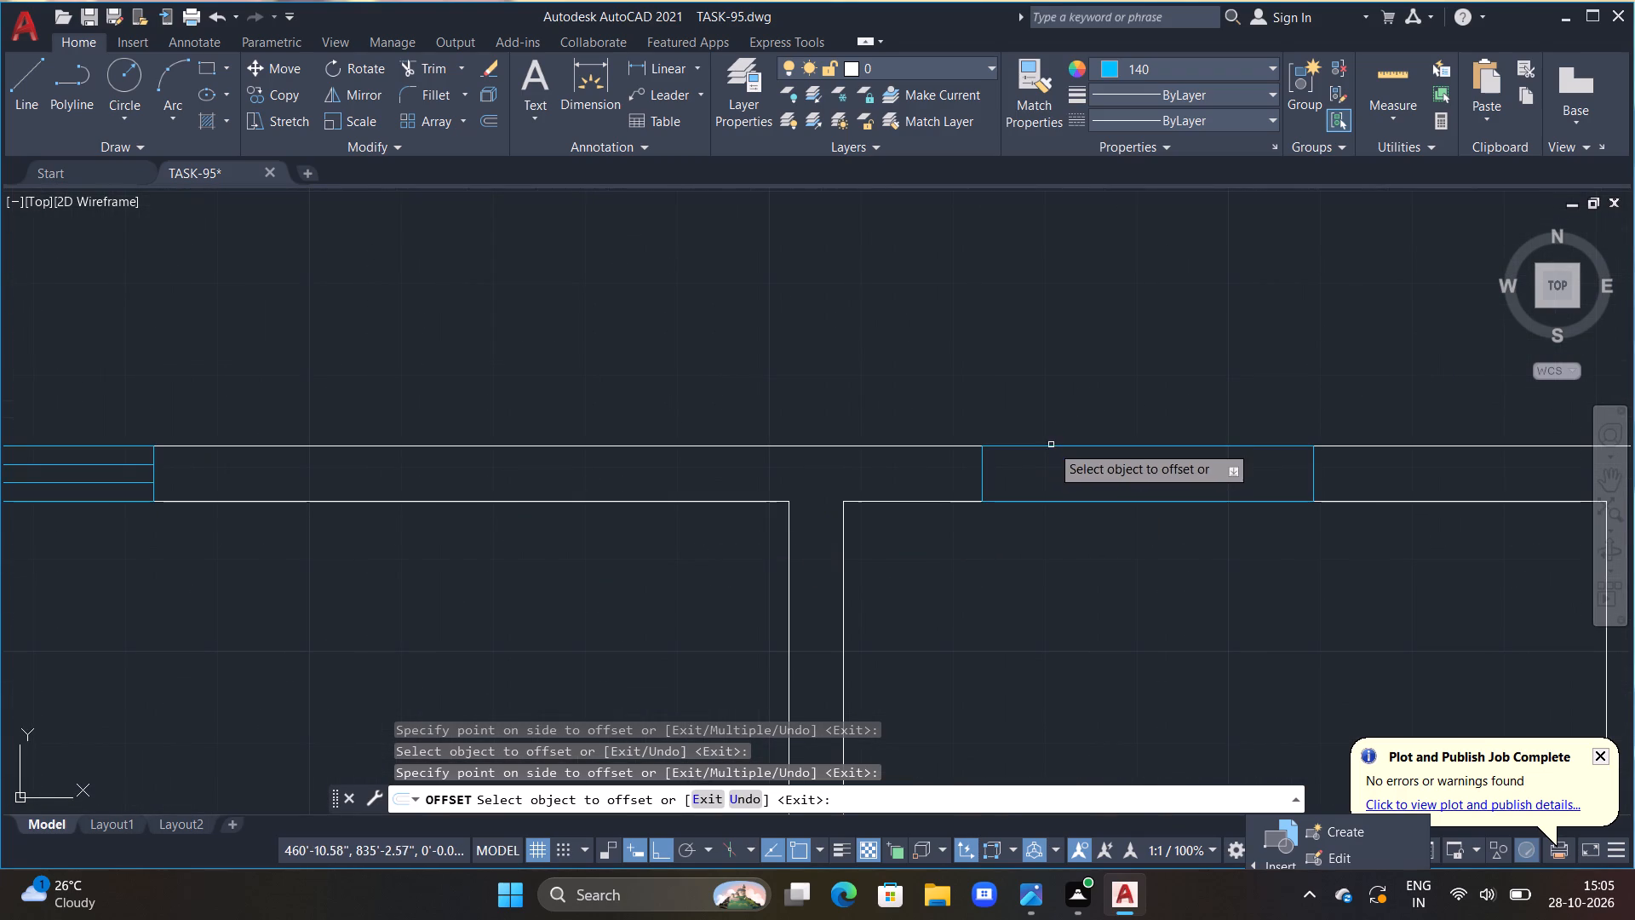
drag(1053, 446, 1058, 467)
drag(1090, 544, 1091, 537)
click(1087, 461)
drag(1087, 465, 1087, 473)
click(1102, 543)
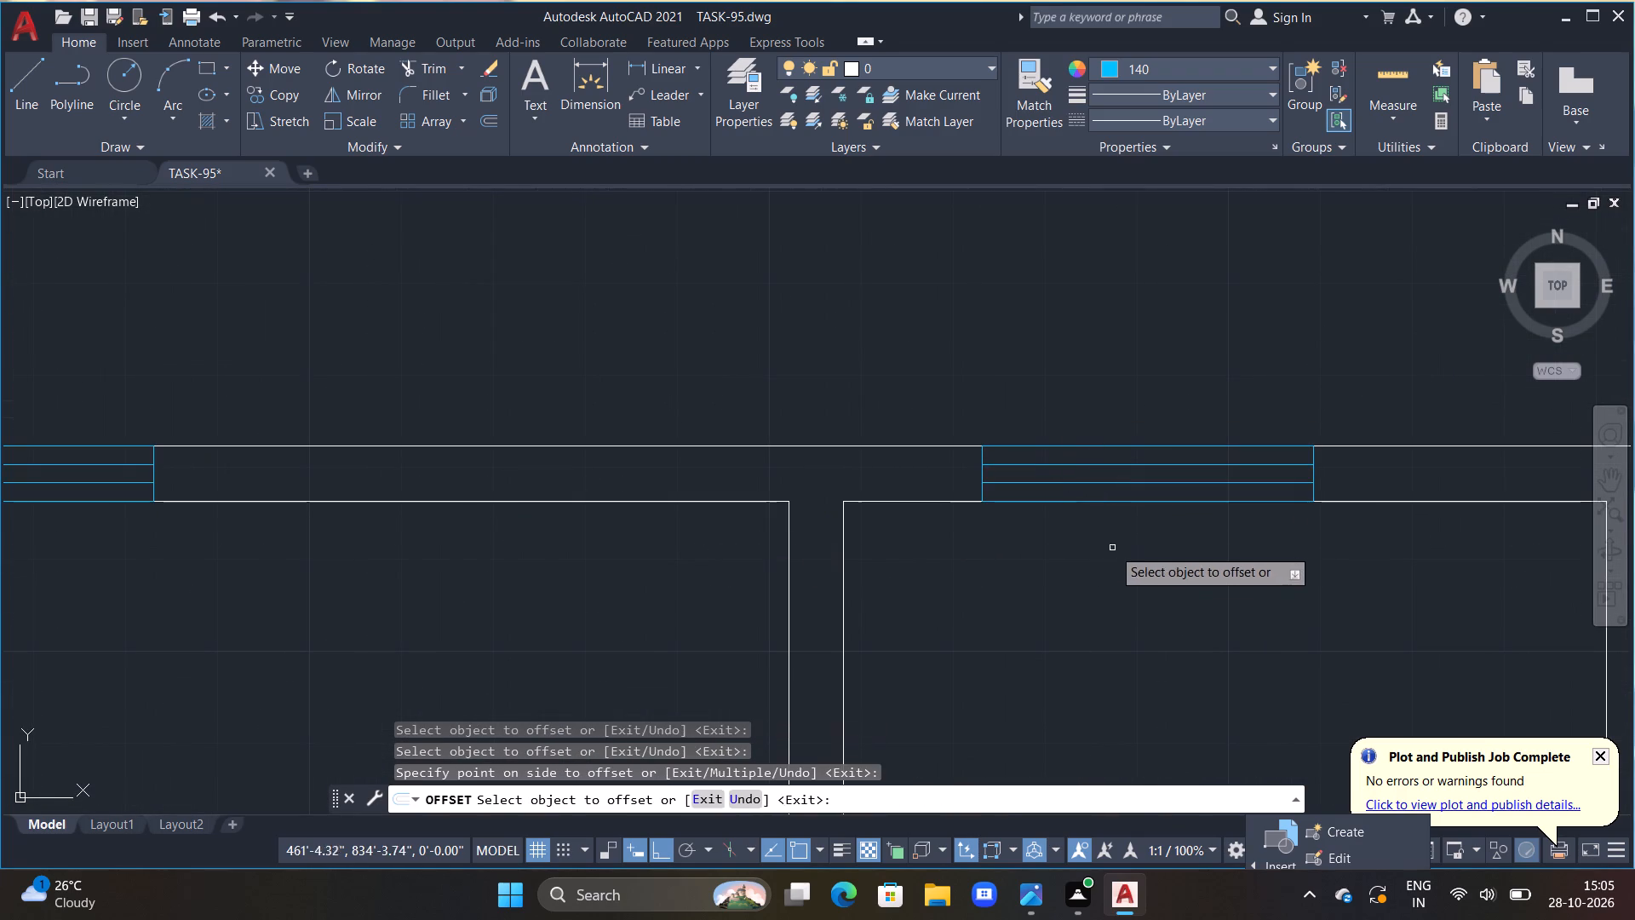
Offset the outer edge of the top-right room's top opening inward twice at 2" spacing.
scroll(1138, 543, down, 4)
middle_drag(1145, 546, 584, 553)
scroll(756, 524, up, 3)
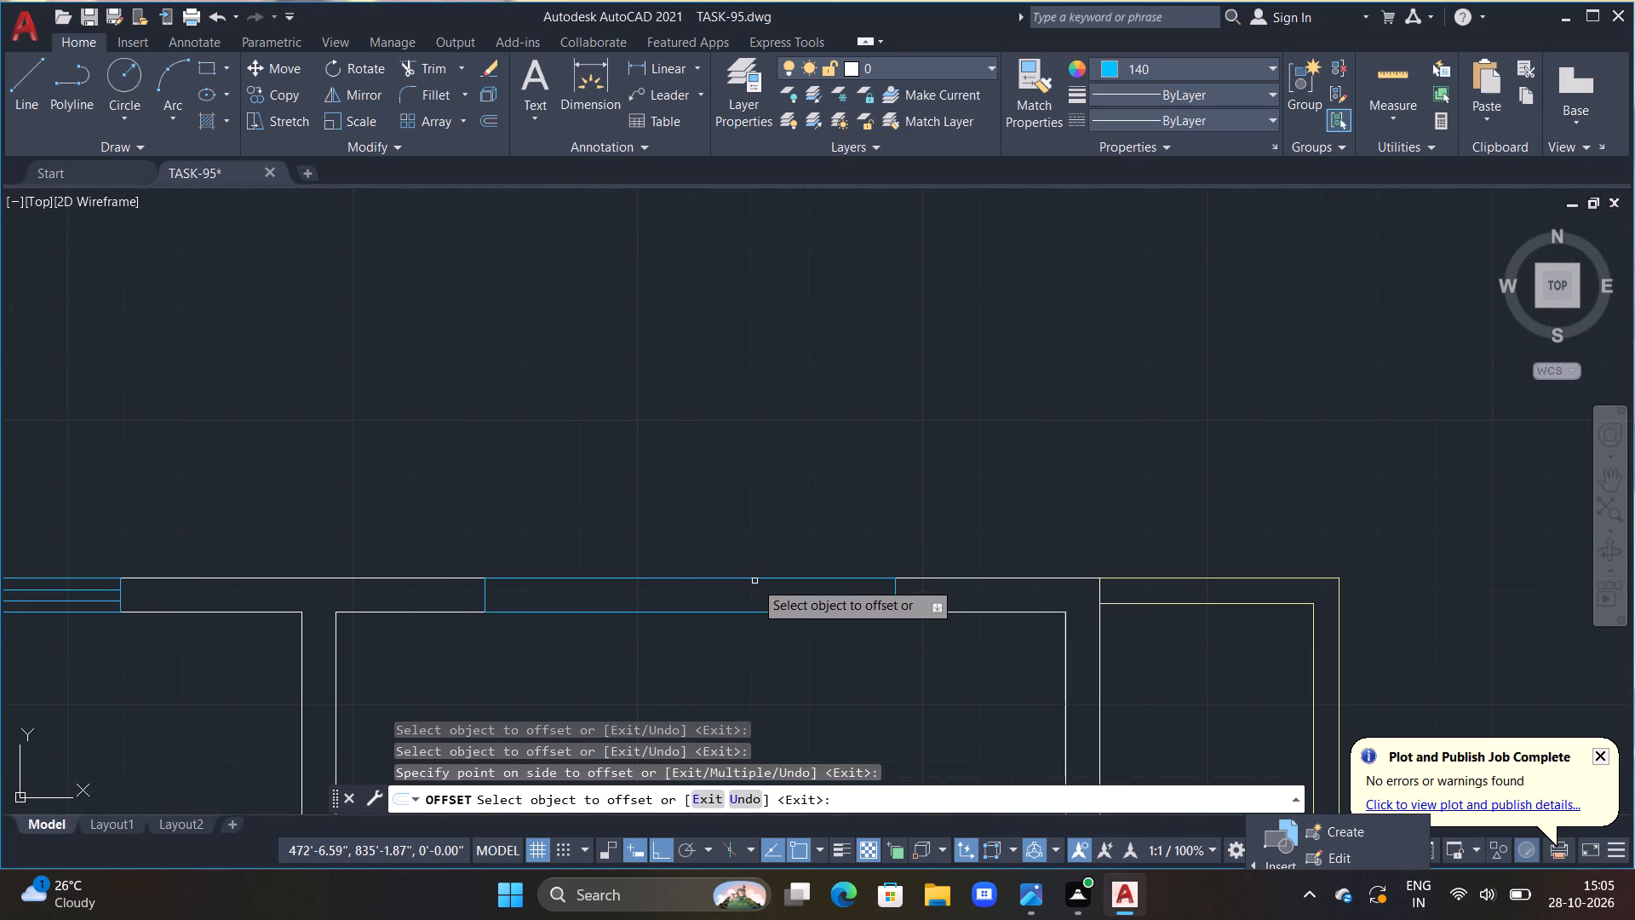
drag(754, 578, 755, 598)
click(755, 664)
double_click(741, 593)
click(745, 653)
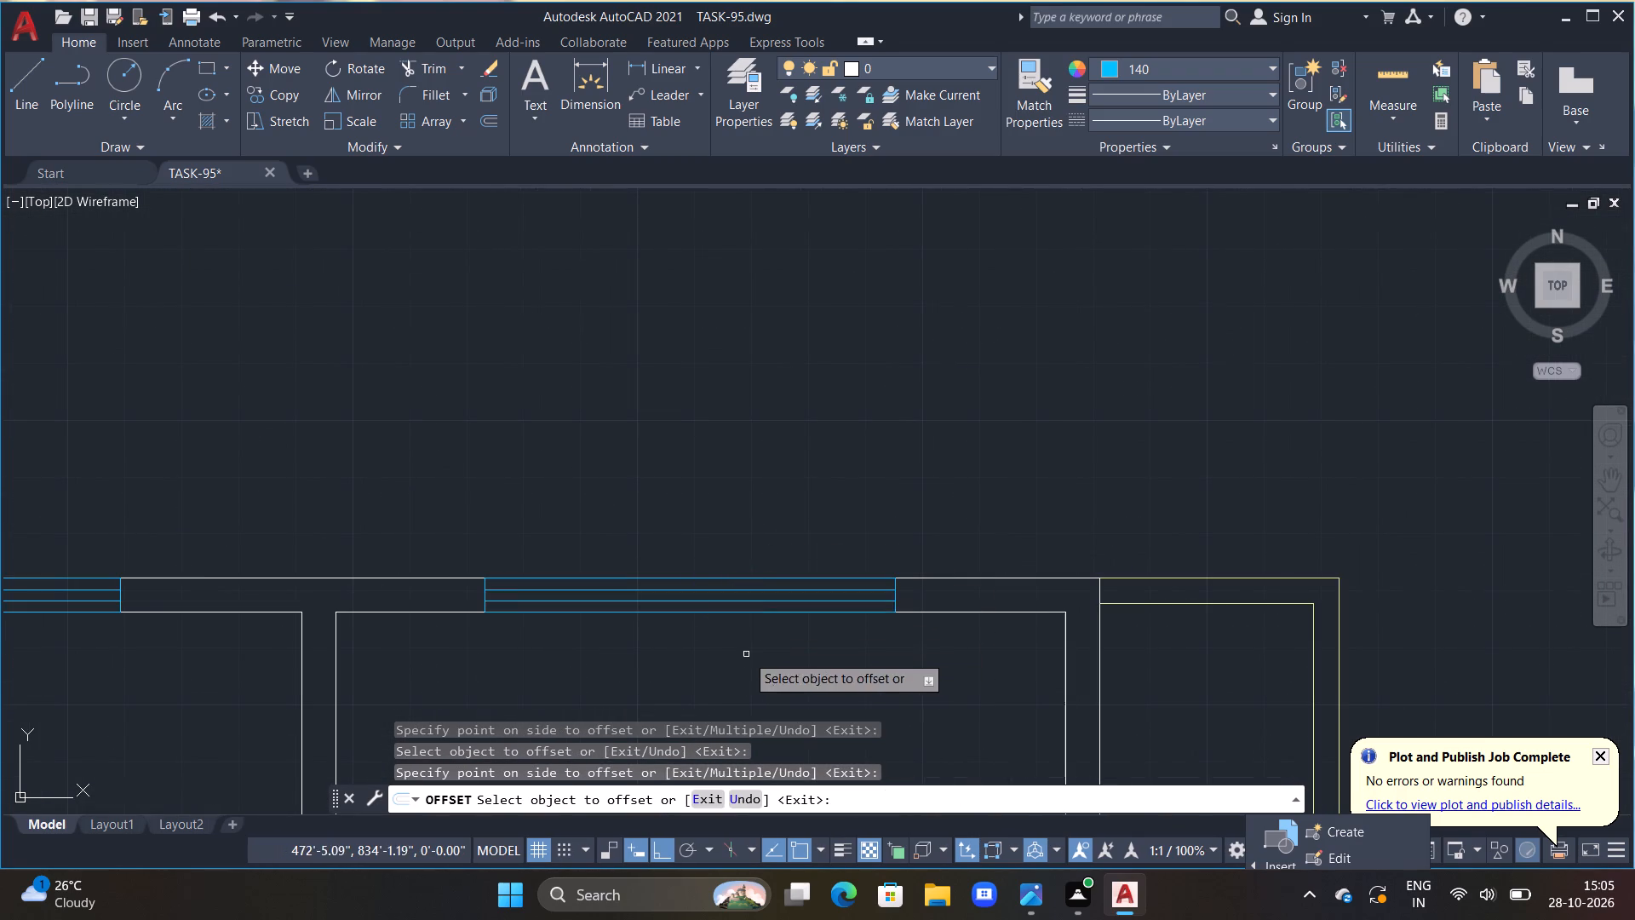
Offset the outer edge of the top-right room's right-wall opening inward twice at 2" spacing.
middle_drag(799, 502, 816, 285)
middle_drag(908, 527, 819, 209)
click(1025, 534)
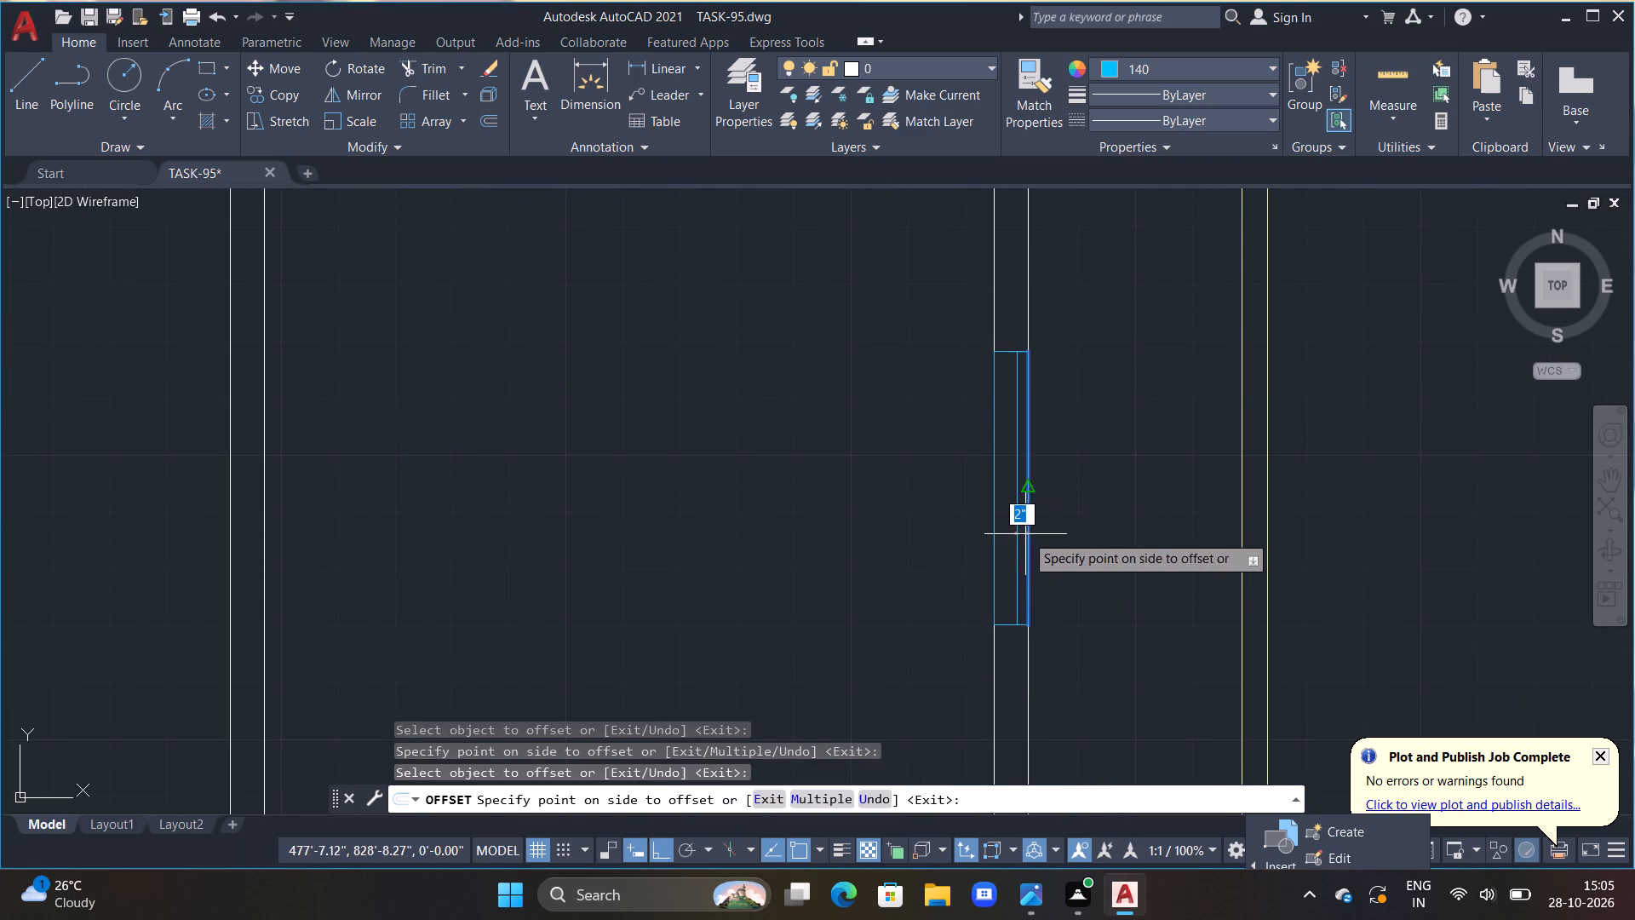
click(1007, 534)
click(1012, 534)
click(1017, 535)
click(973, 545)
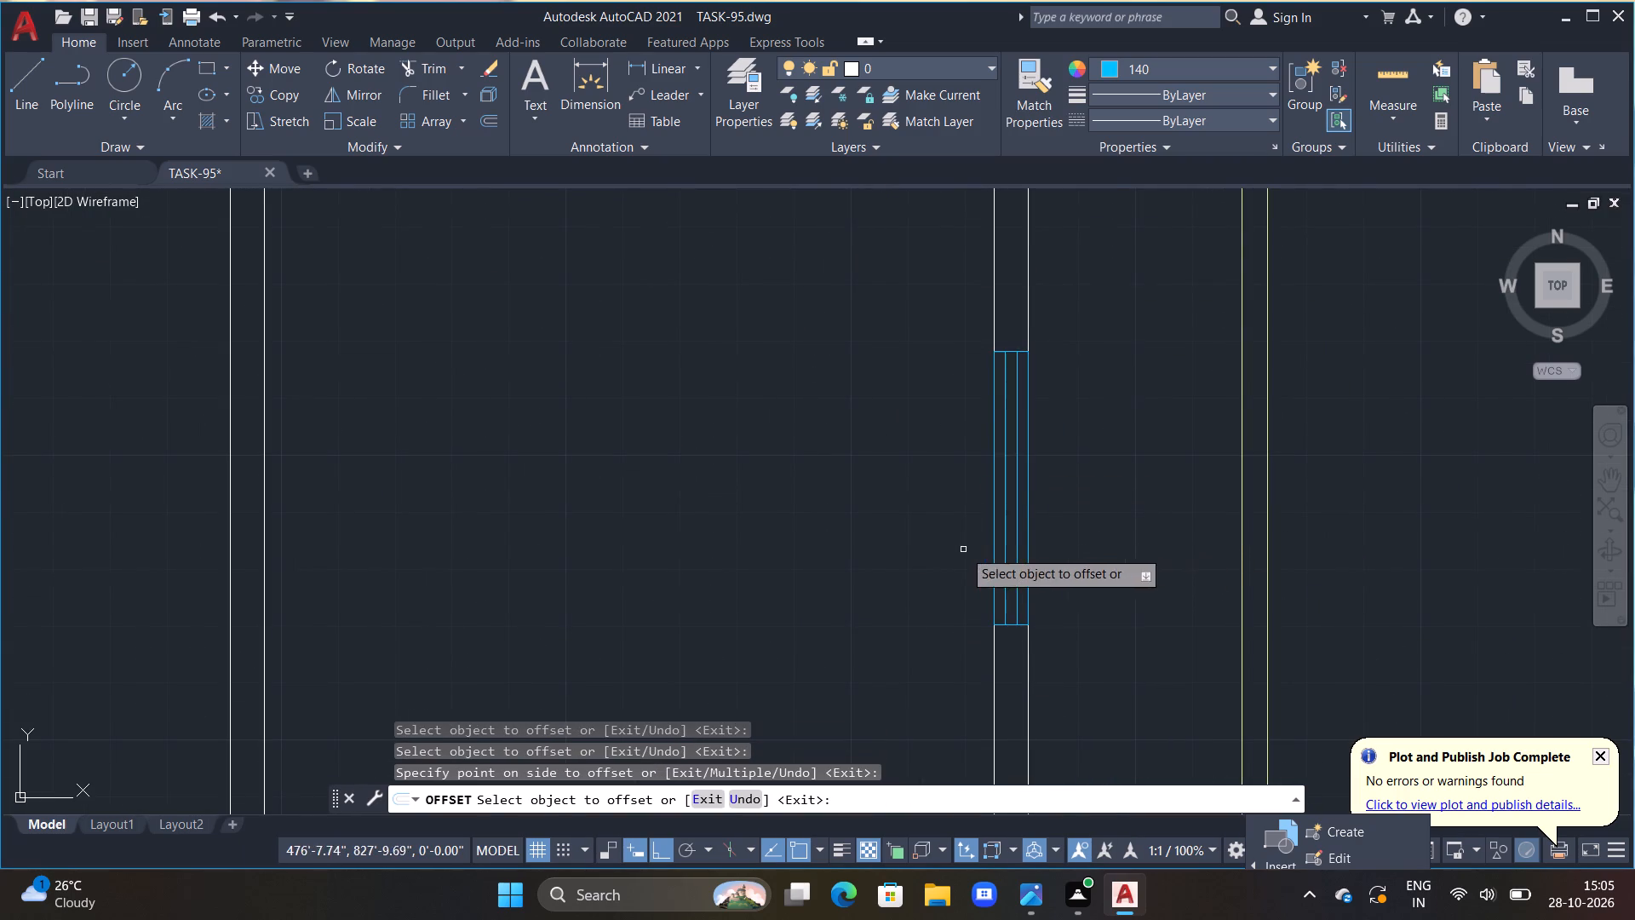
Offset the outer edge of the middle room's right-wall opening inward twice at 2" spacing.
scroll(963, 549, down, 5)
middle_drag(908, 645, 897, 523)
scroll(944, 507, up, 6)
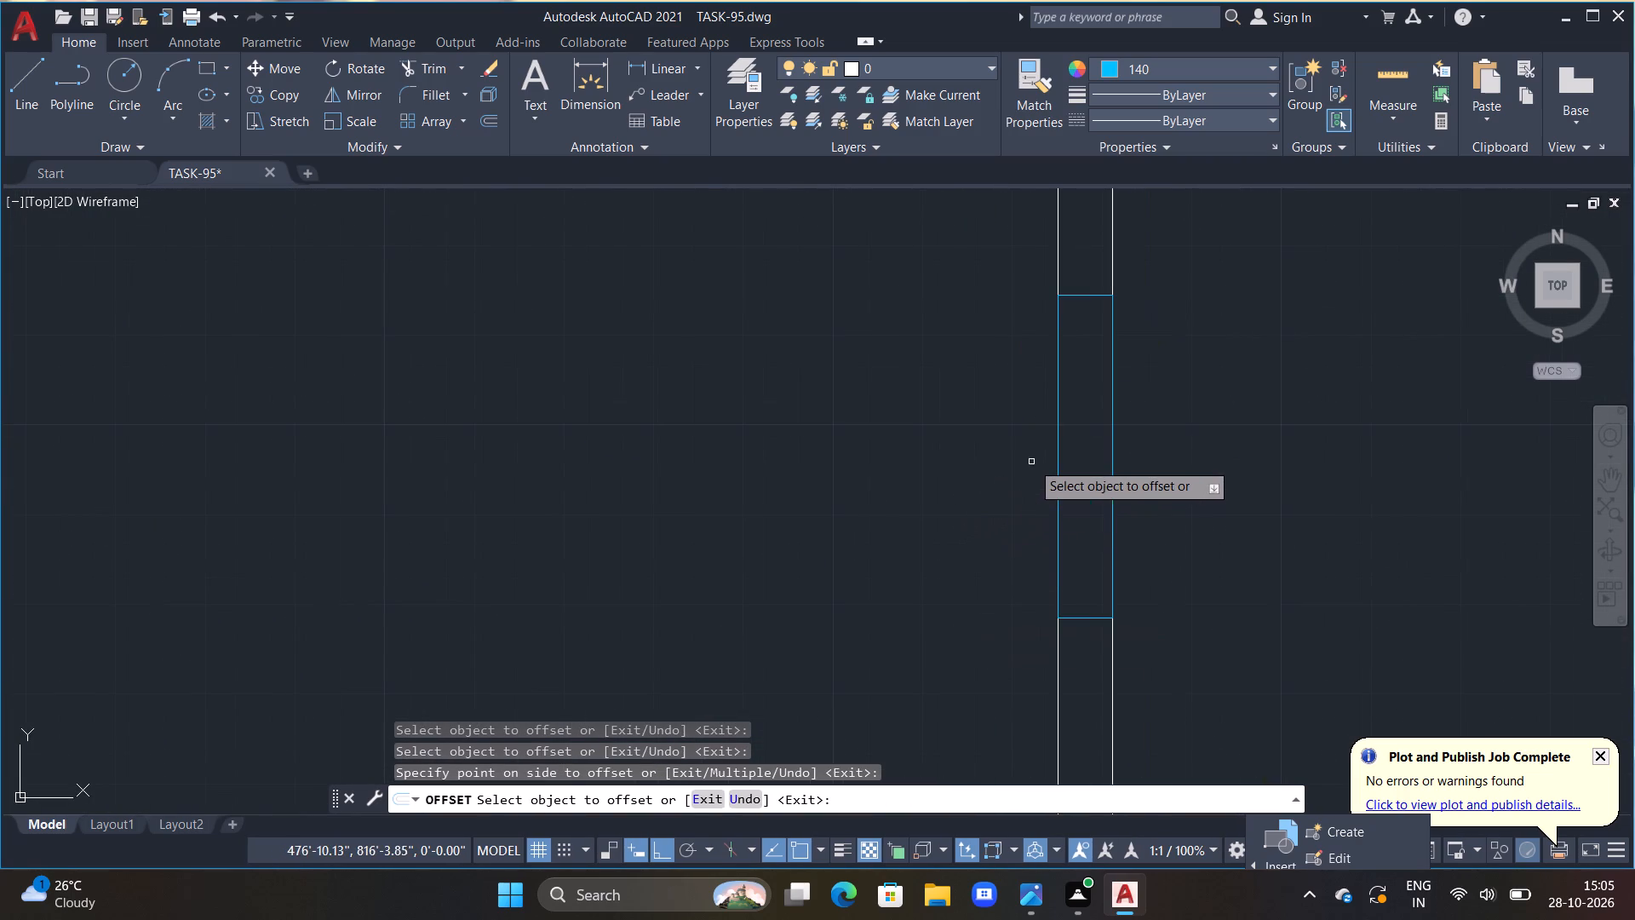
click(1111, 451)
click(1092, 457)
click(1092, 457)
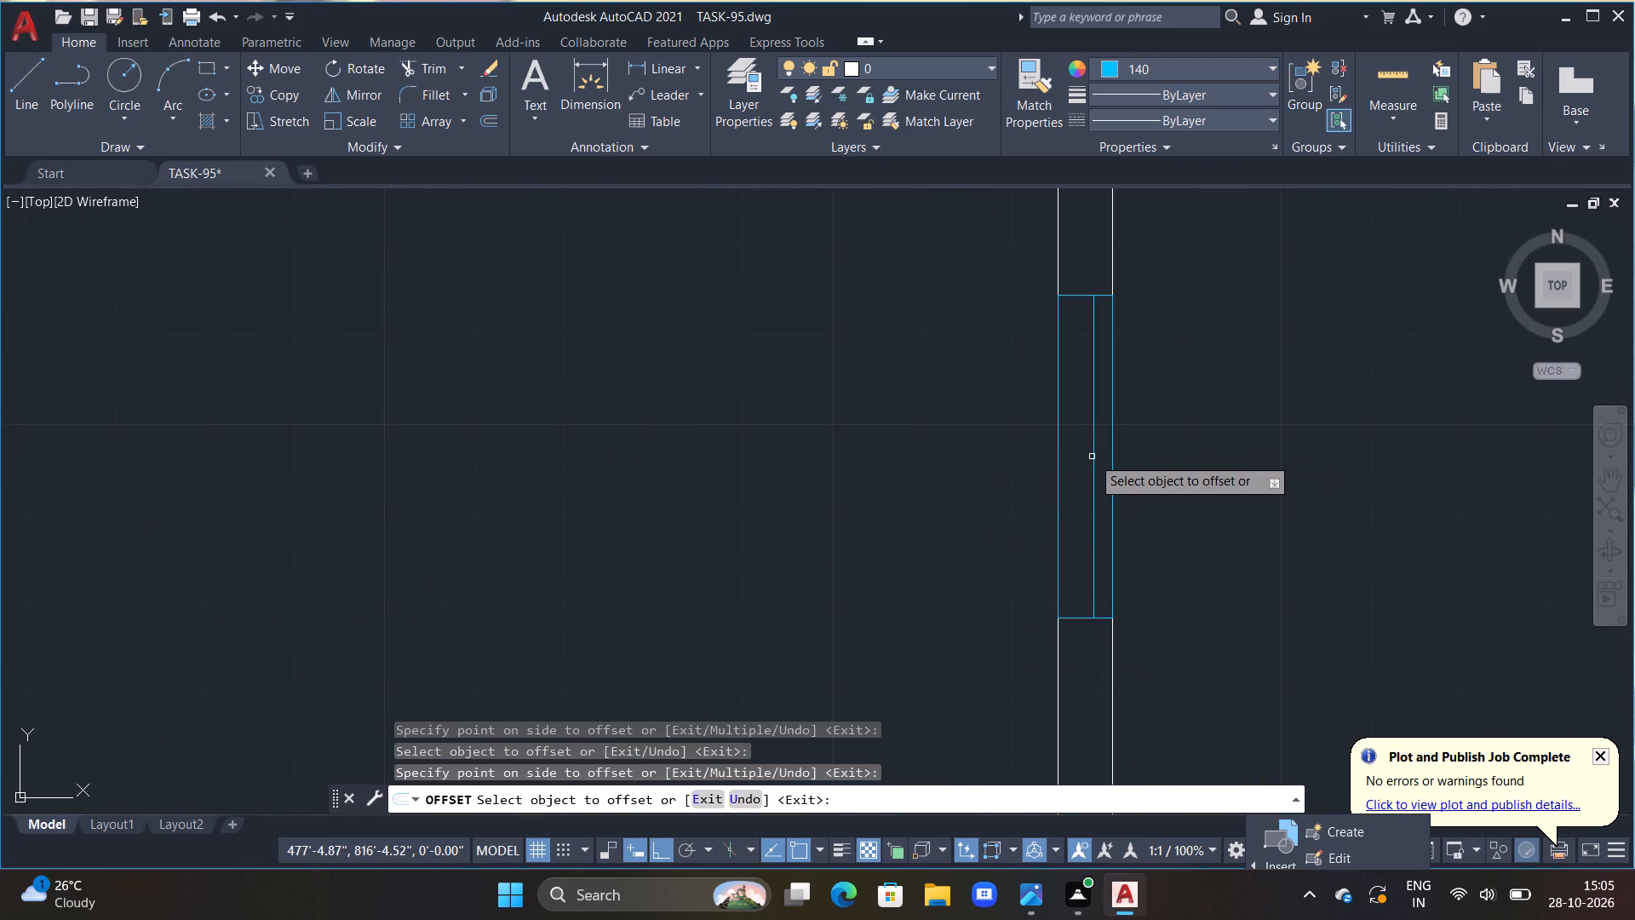
click(1093, 459)
click(1056, 471)
Offset the outer edge of the bottom-right room's right-wall opening inward twice at 2" spacing.
scroll(1001, 502, down, 3)
middle_drag(978, 624, 967, 434)
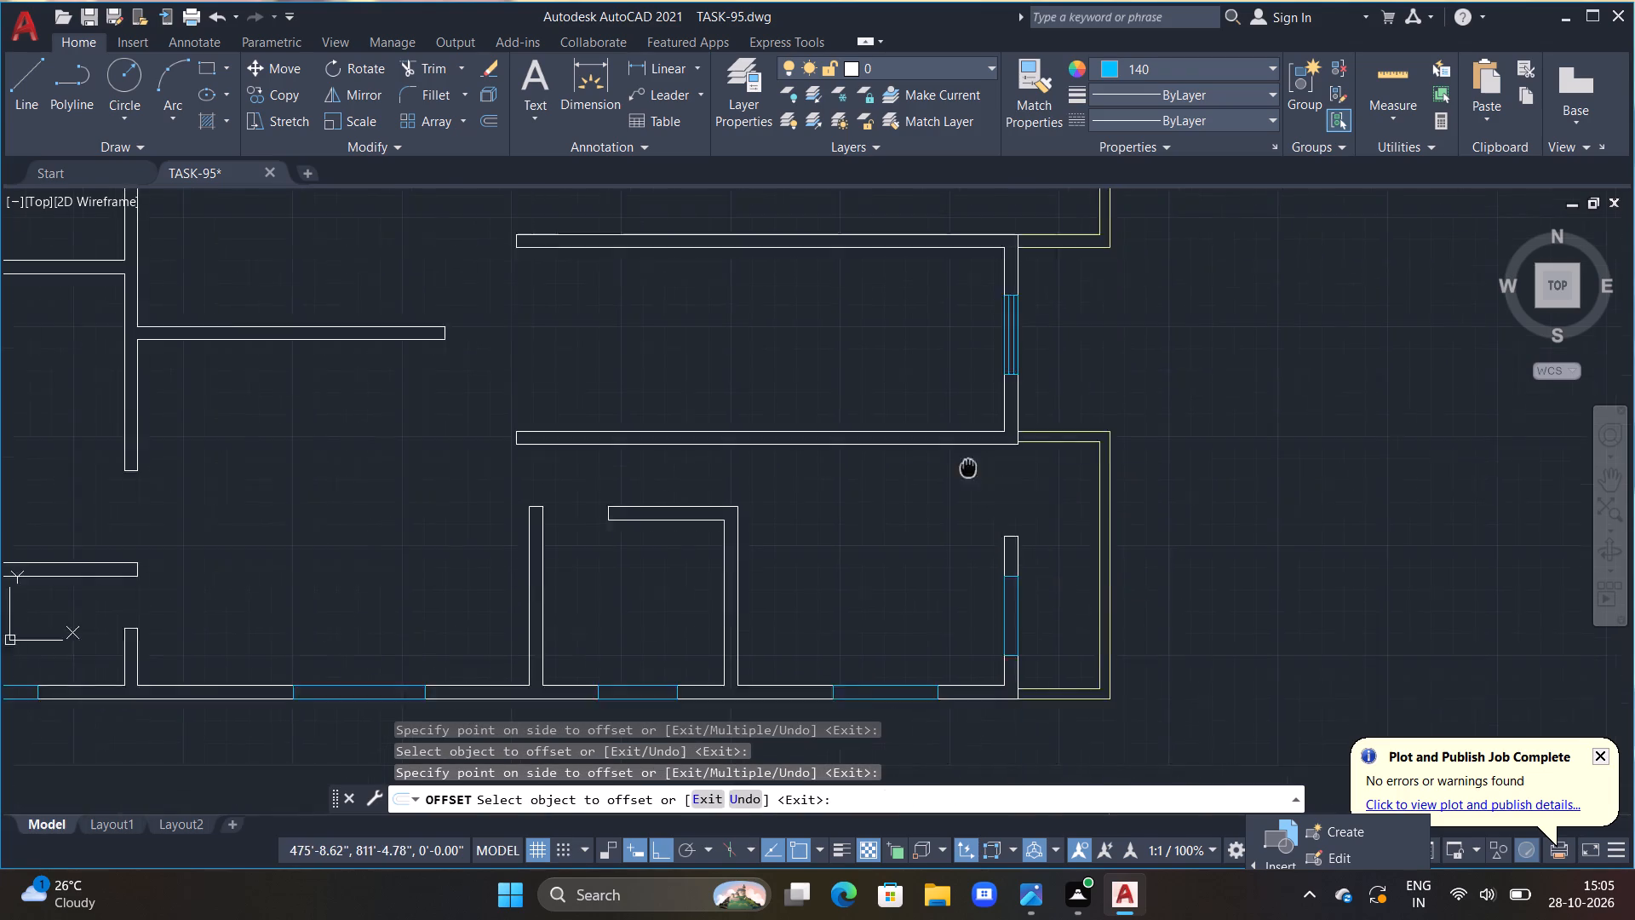
middle_drag(967, 434, 940, 209)
scroll(978, 377, up, 2)
click(1007, 337)
click(985, 341)
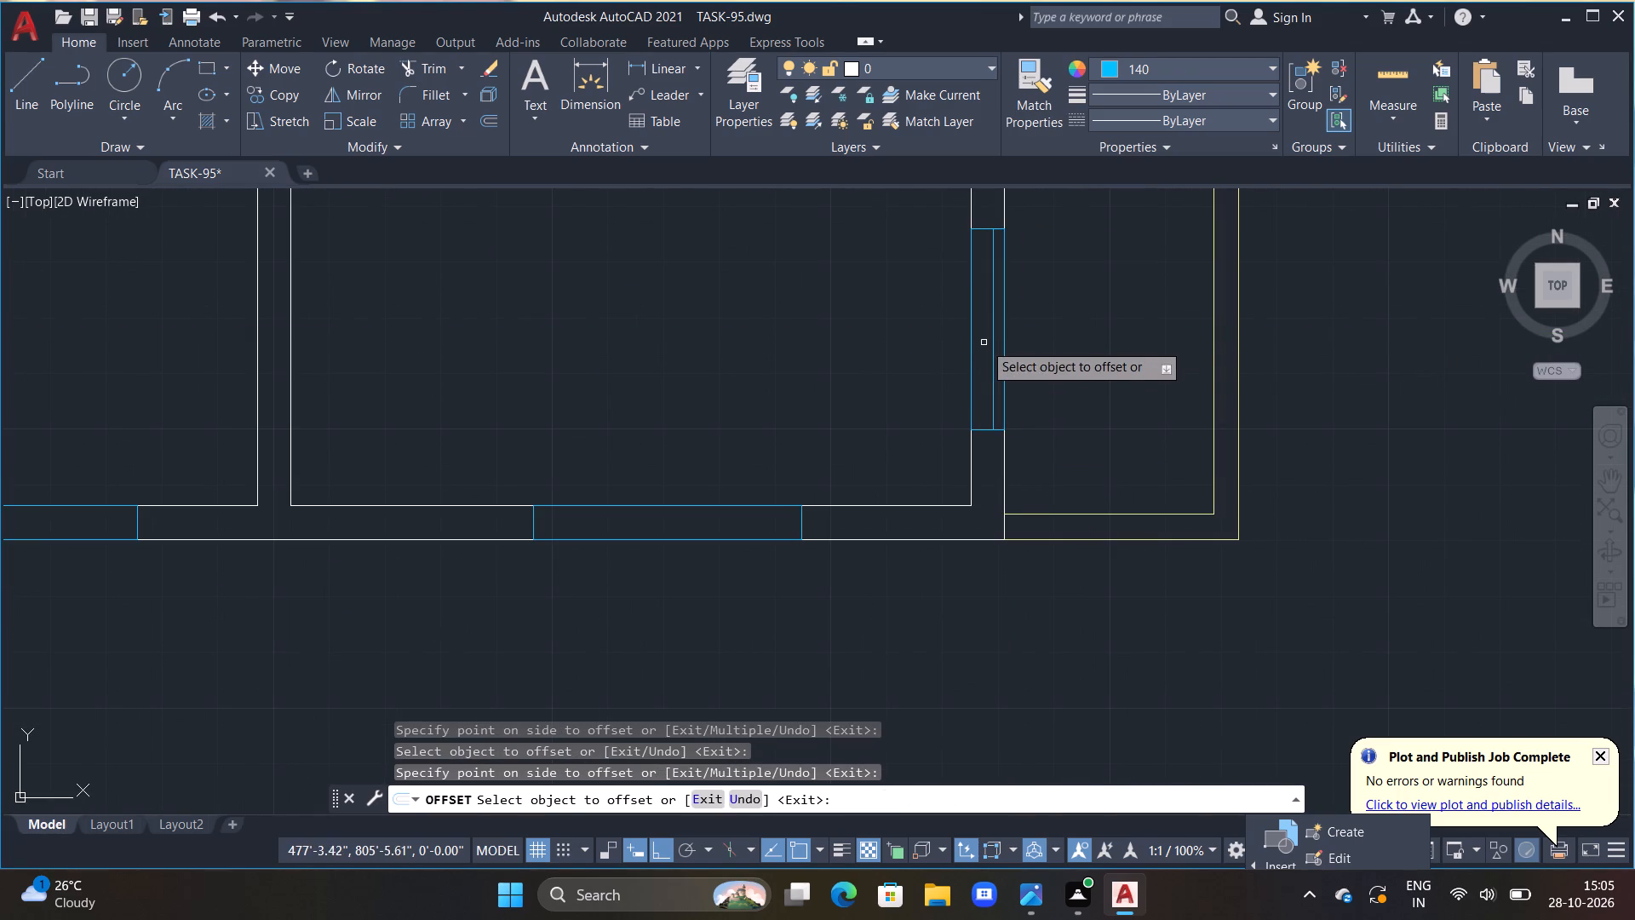
click(992, 345)
double_click(978, 344)
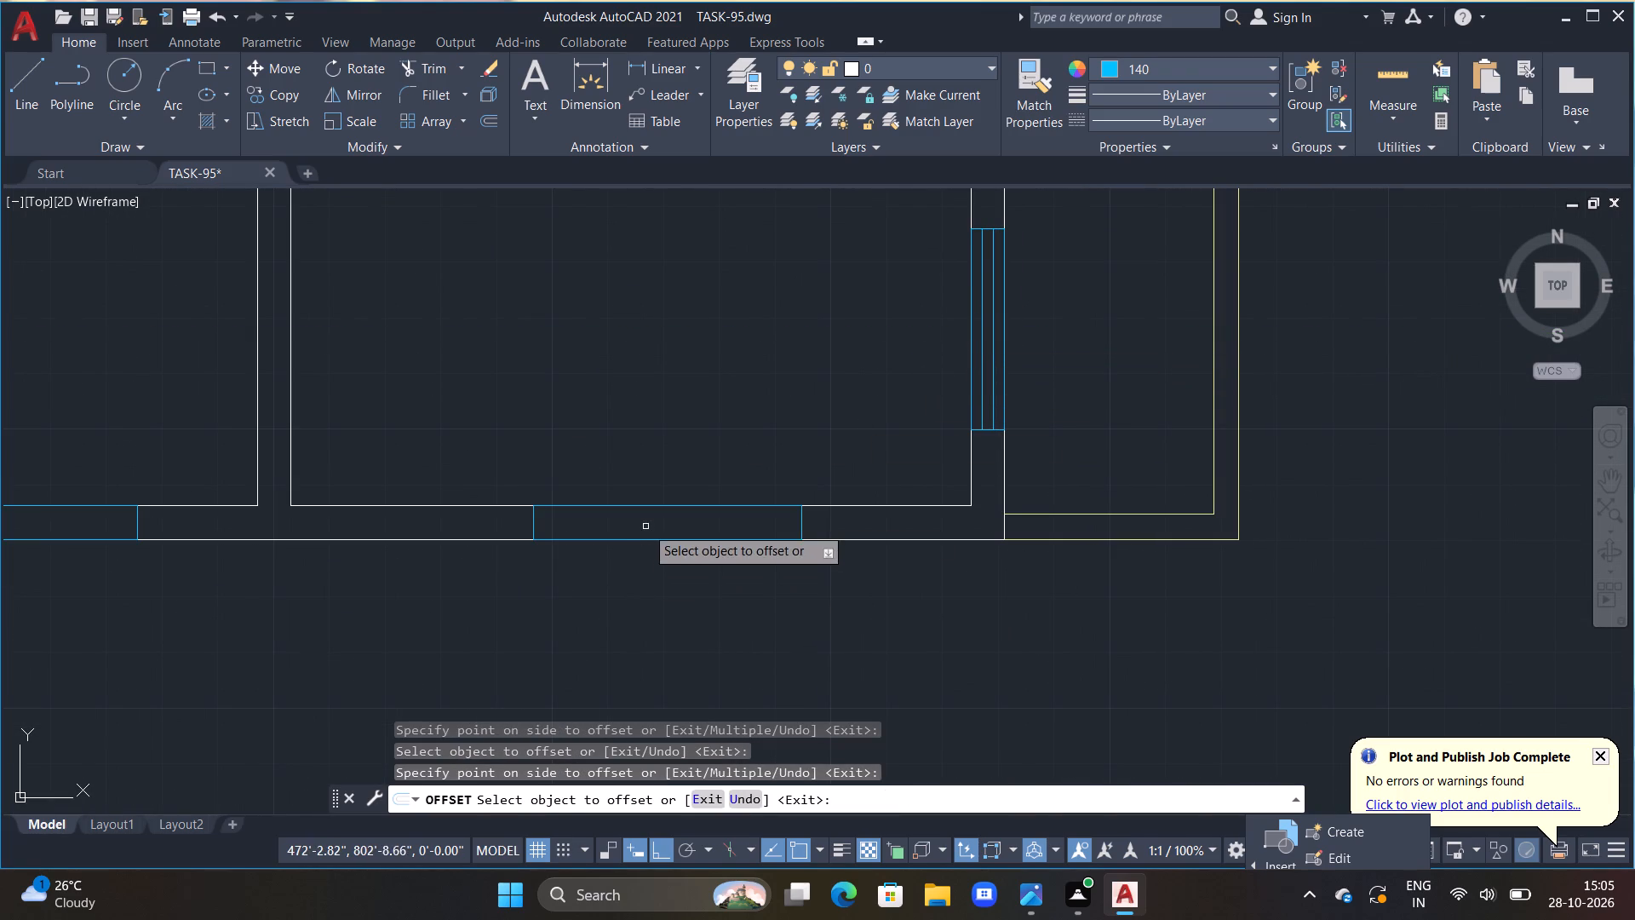
Offset the room-side edge of the bottom-right room's bottom opening toward the outside twice at 2" spacing.
click(647, 508)
click(648, 567)
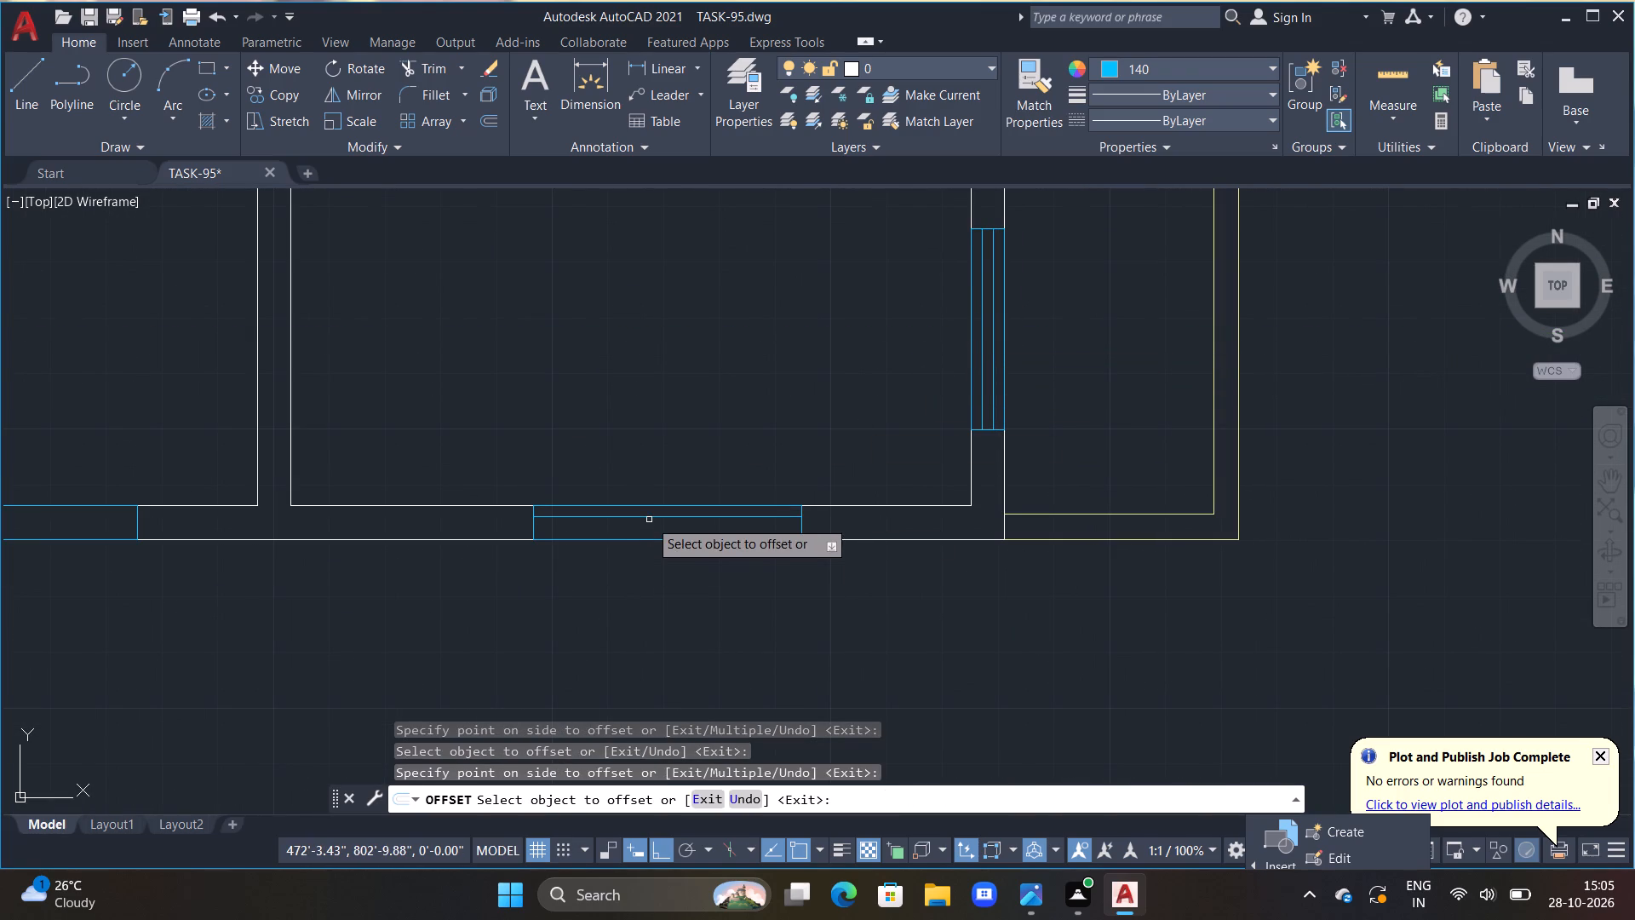
drag(649, 520, 648, 545)
click(647, 557)
Offset the room-side edge of the bottom opening in the small room beside the bottom-right room outward twice at 2" spacing.
scroll(644, 572, down, 1)
middle_drag(623, 575, 1184, 554)
scroll(812, 531, up, 1)
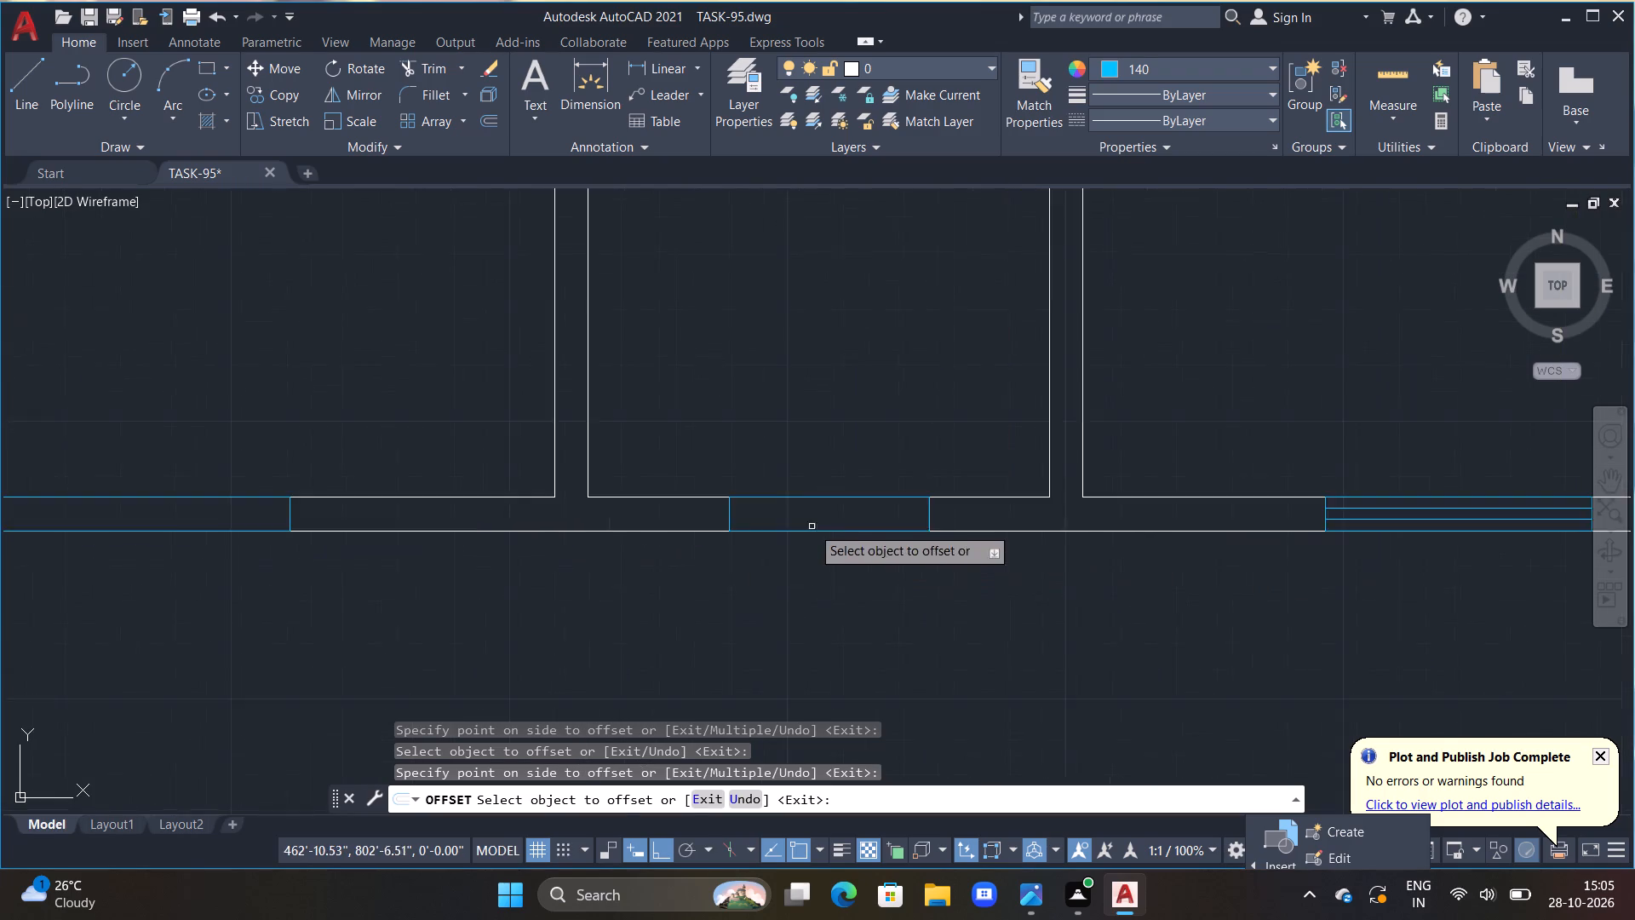
scroll(812, 526, up, 1)
click(812, 486)
click(818, 529)
double_click(818, 498)
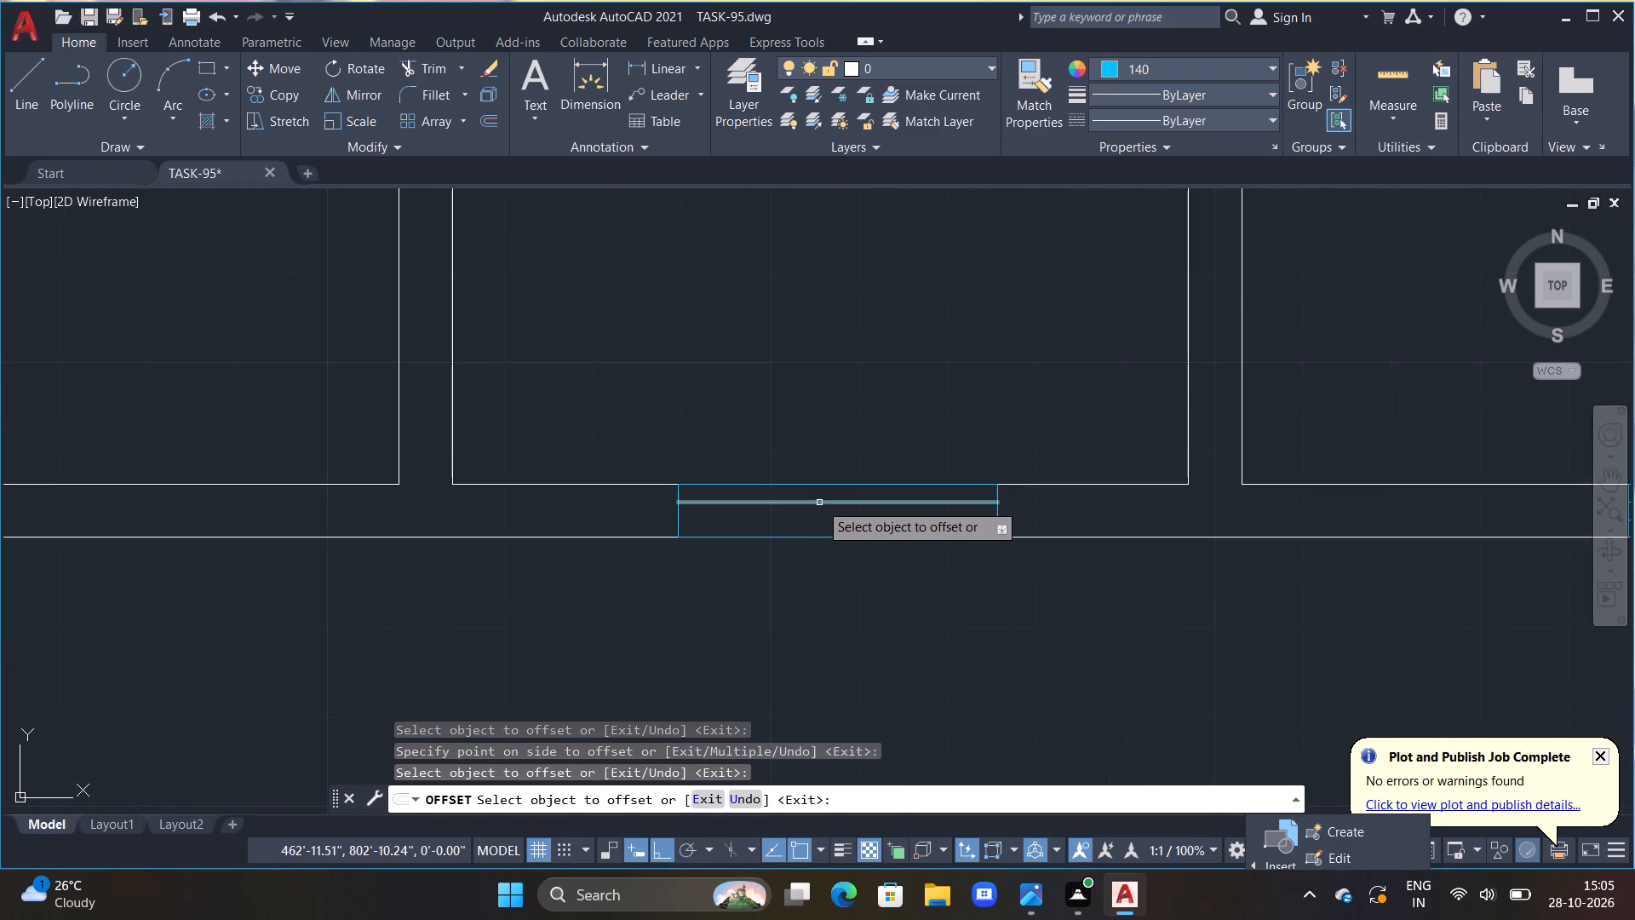
click(819, 503)
click(814, 579)
Offset the room-side edge of the wide central space's bottom opening outward twice at 2" spacing.
scroll(806, 575, down, 3)
middle_drag(570, 597, 823, 553)
scroll(786, 513, up, 2)
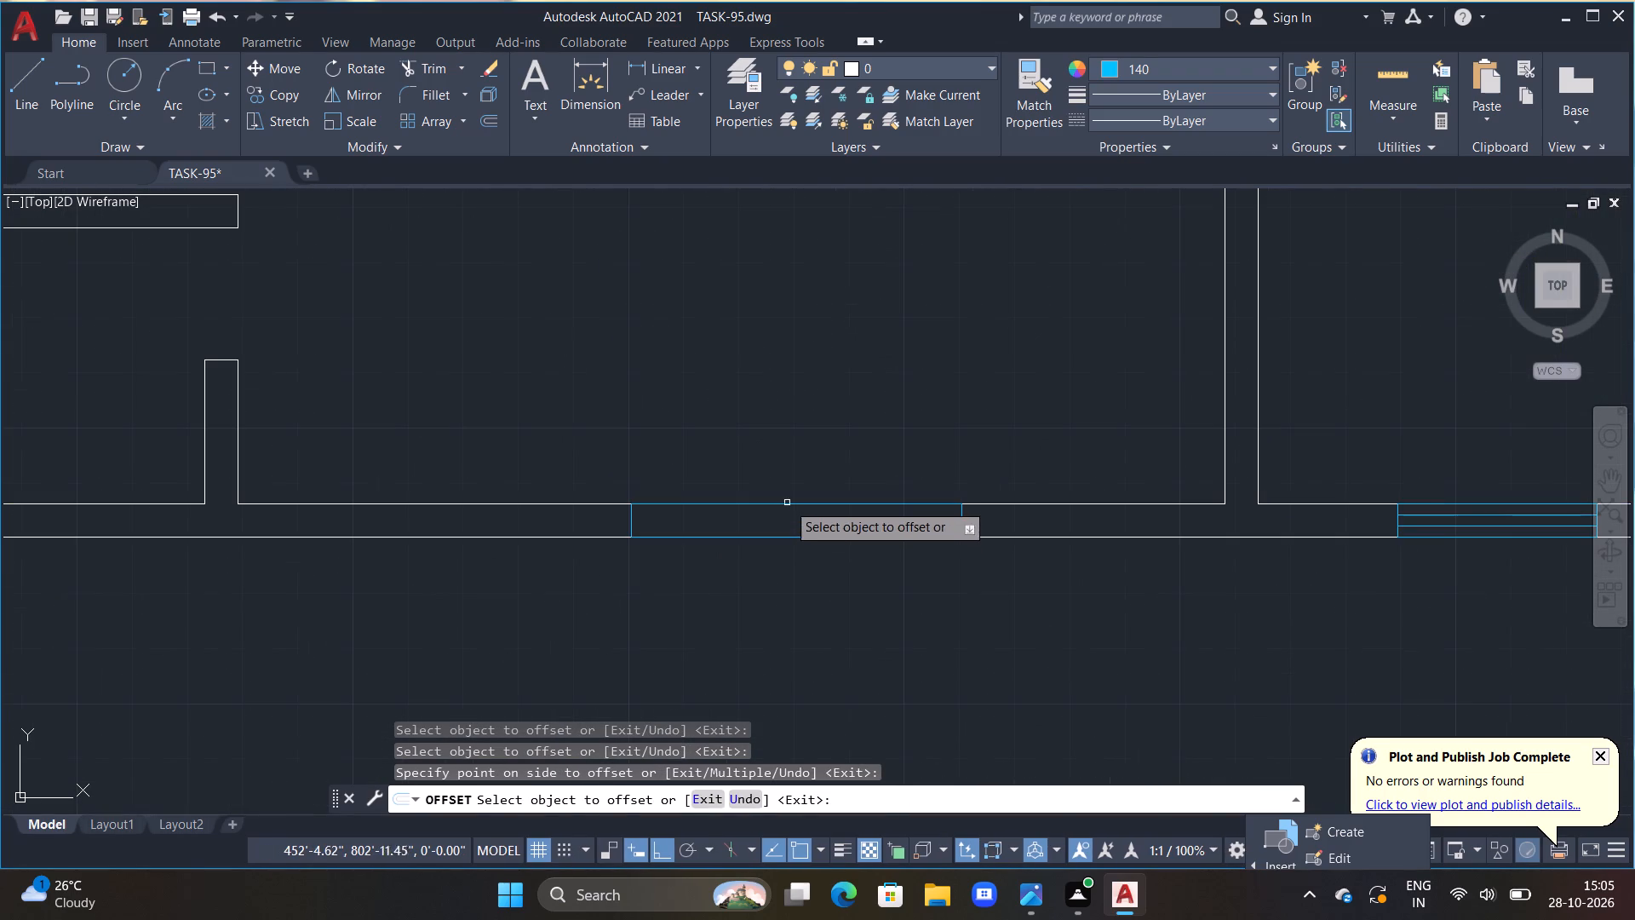
click(786, 501)
click(800, 578)
click(801, 515)
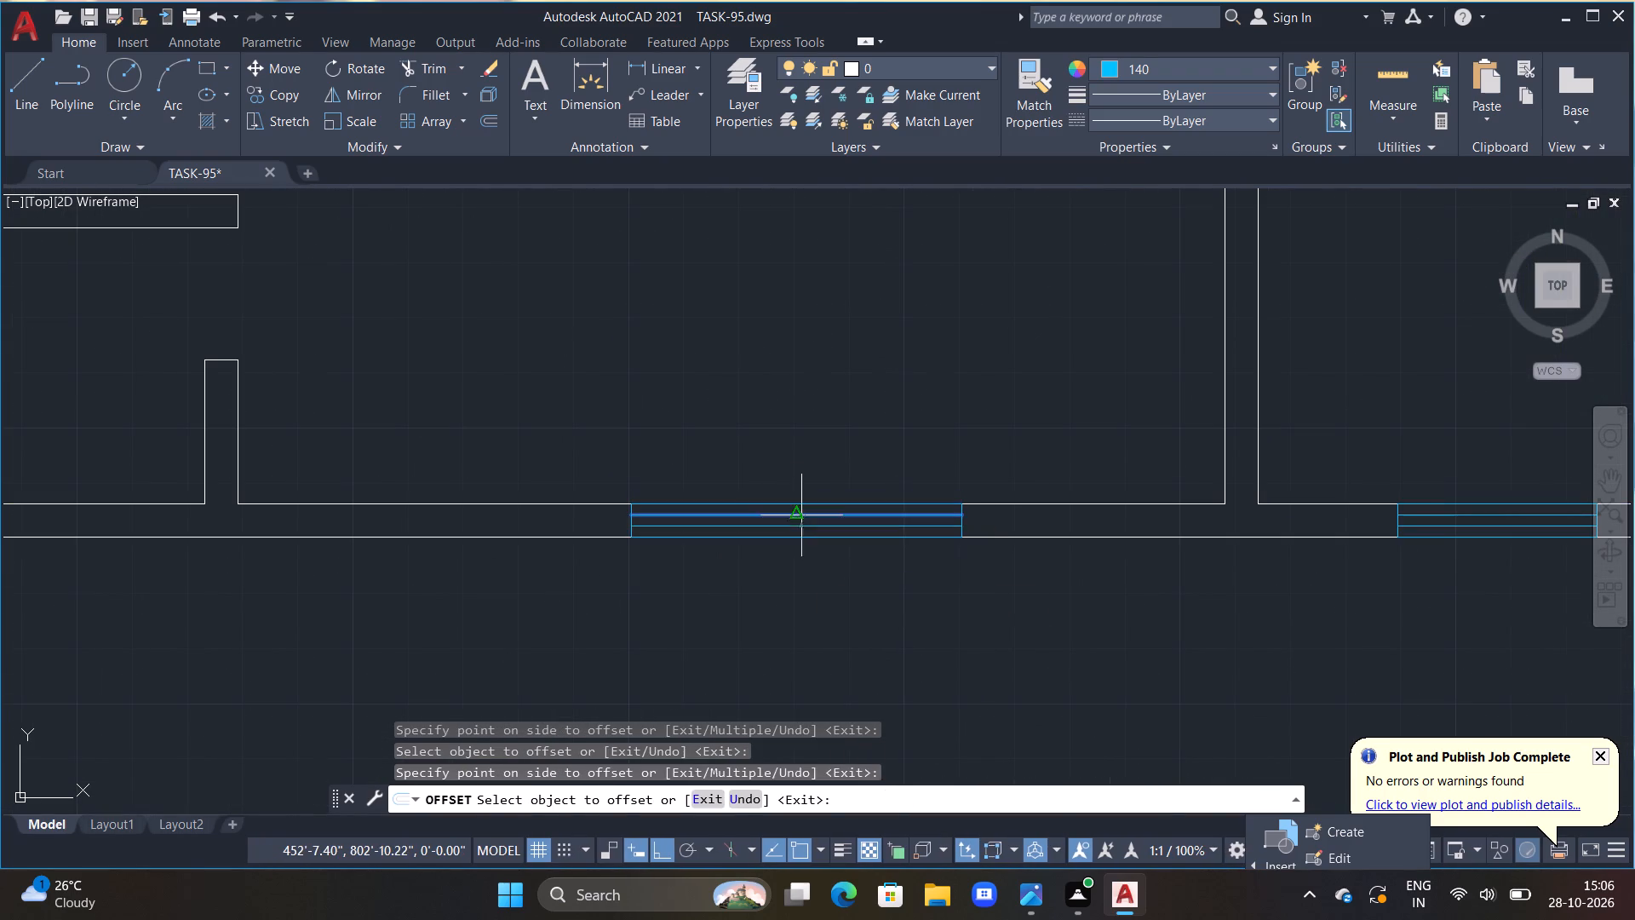
click(806, 569)
Offset the room-side edge of the bottom-left small room's bottom opening outward twice at 2" spacing.
scroll(797, 555, down, 3)
middle_drag(601, 578, 769, 553)
scroll(766, 553, up, 2)
scroll(744, 459, up, 3)
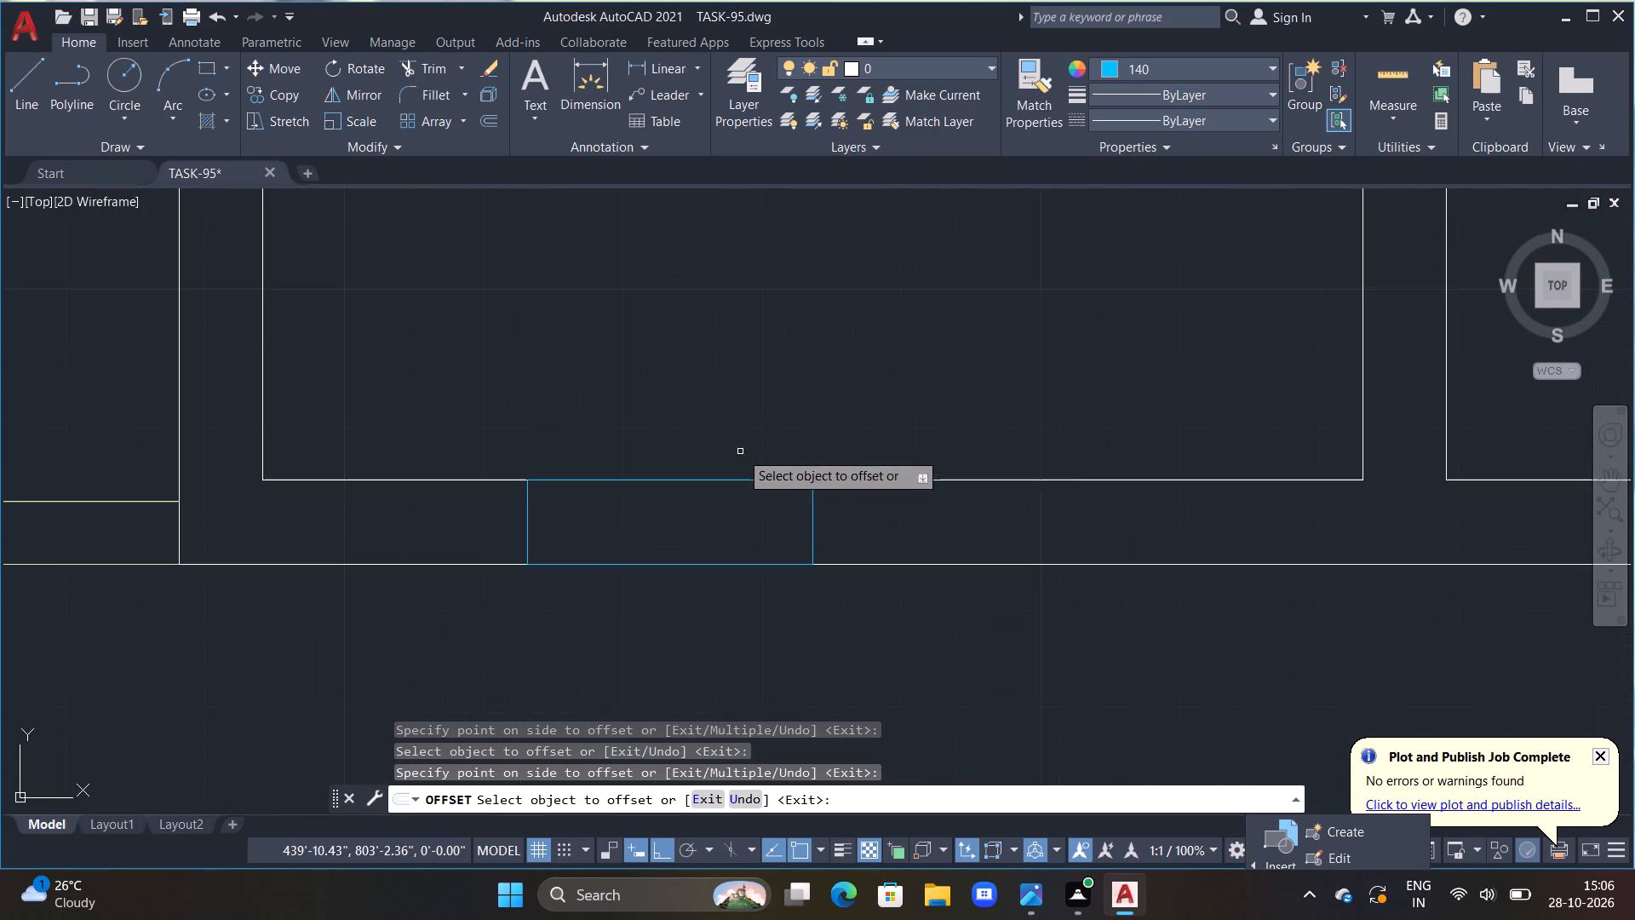
click(714, 481)
click(710, 528)
drag(705, 509, 704, 520)
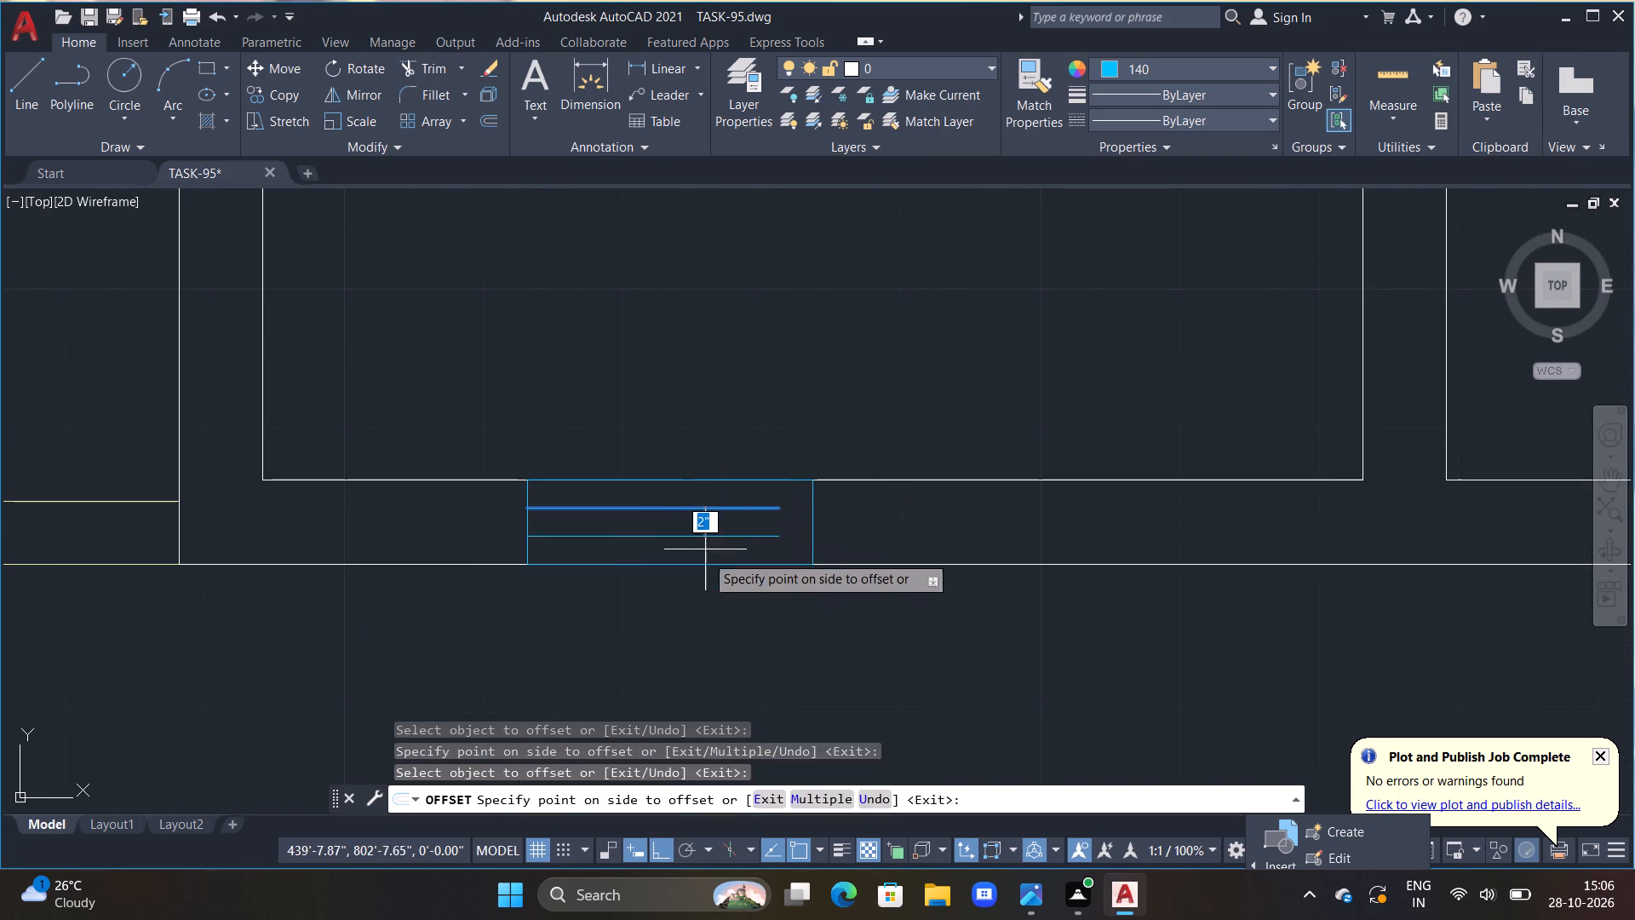
click(706, 566)
key(Escape)
Extend both inner lines of the bottom-left small room's window to the opening's right edge.
text(EX)
key(space)
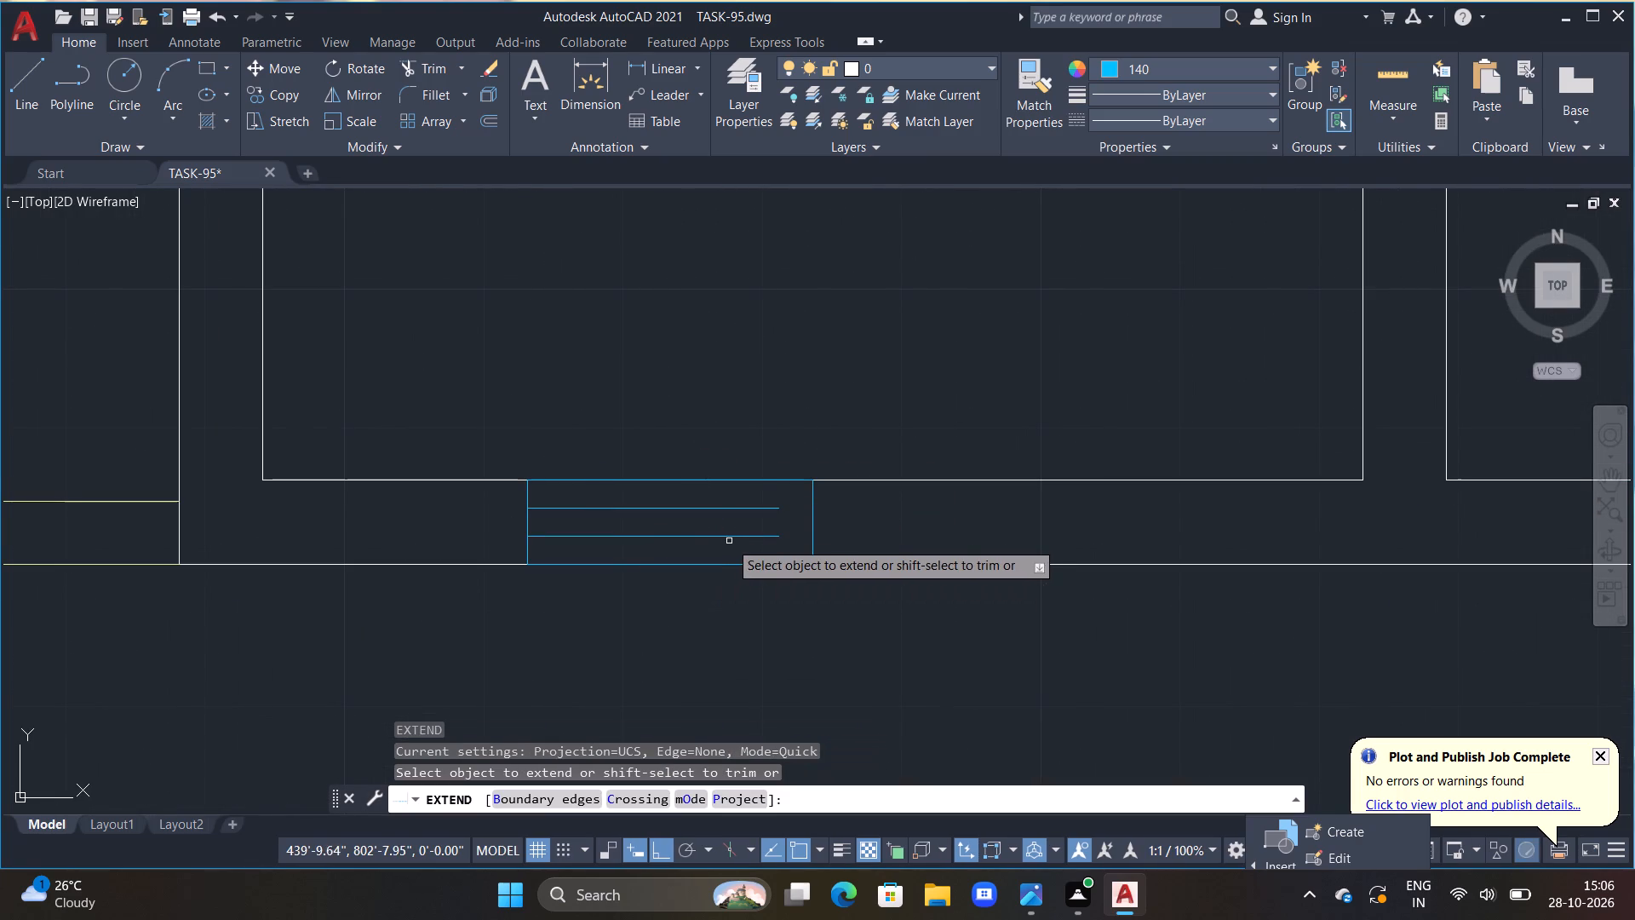
click(759, 538)
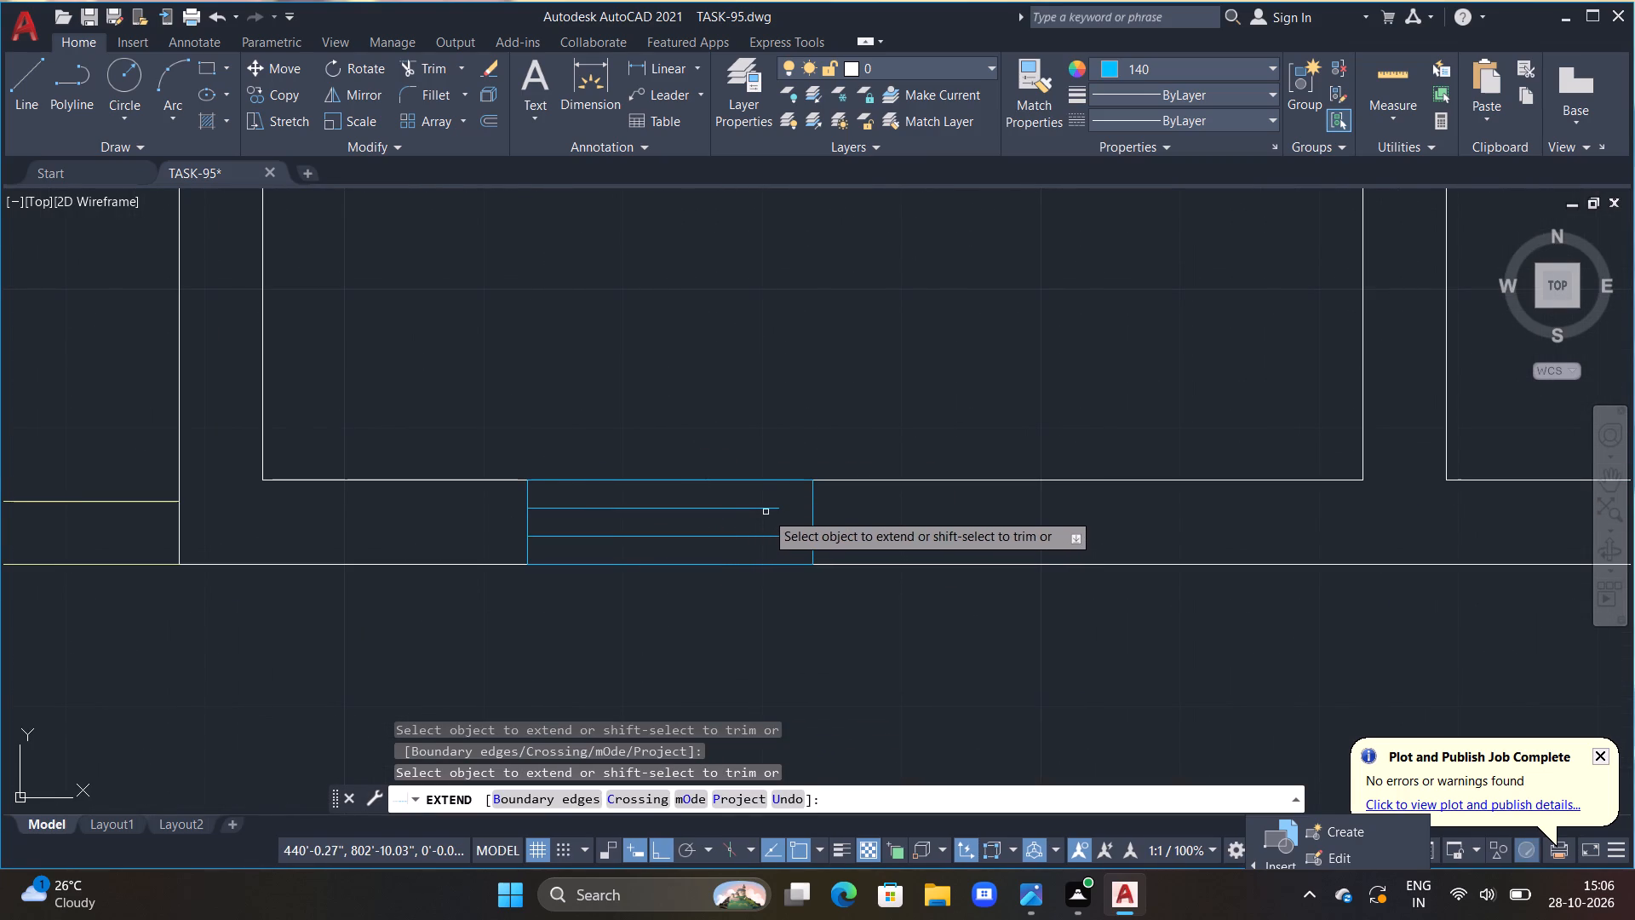
click(772, 511)
key(Escape)
In the bottom-left window, draw a line from the lower inner line's left end to its midpoint and up to the upper inner line.
scroll(774, 515, down, 4)
scroll(871, 537, down, 3)
key(Escape)
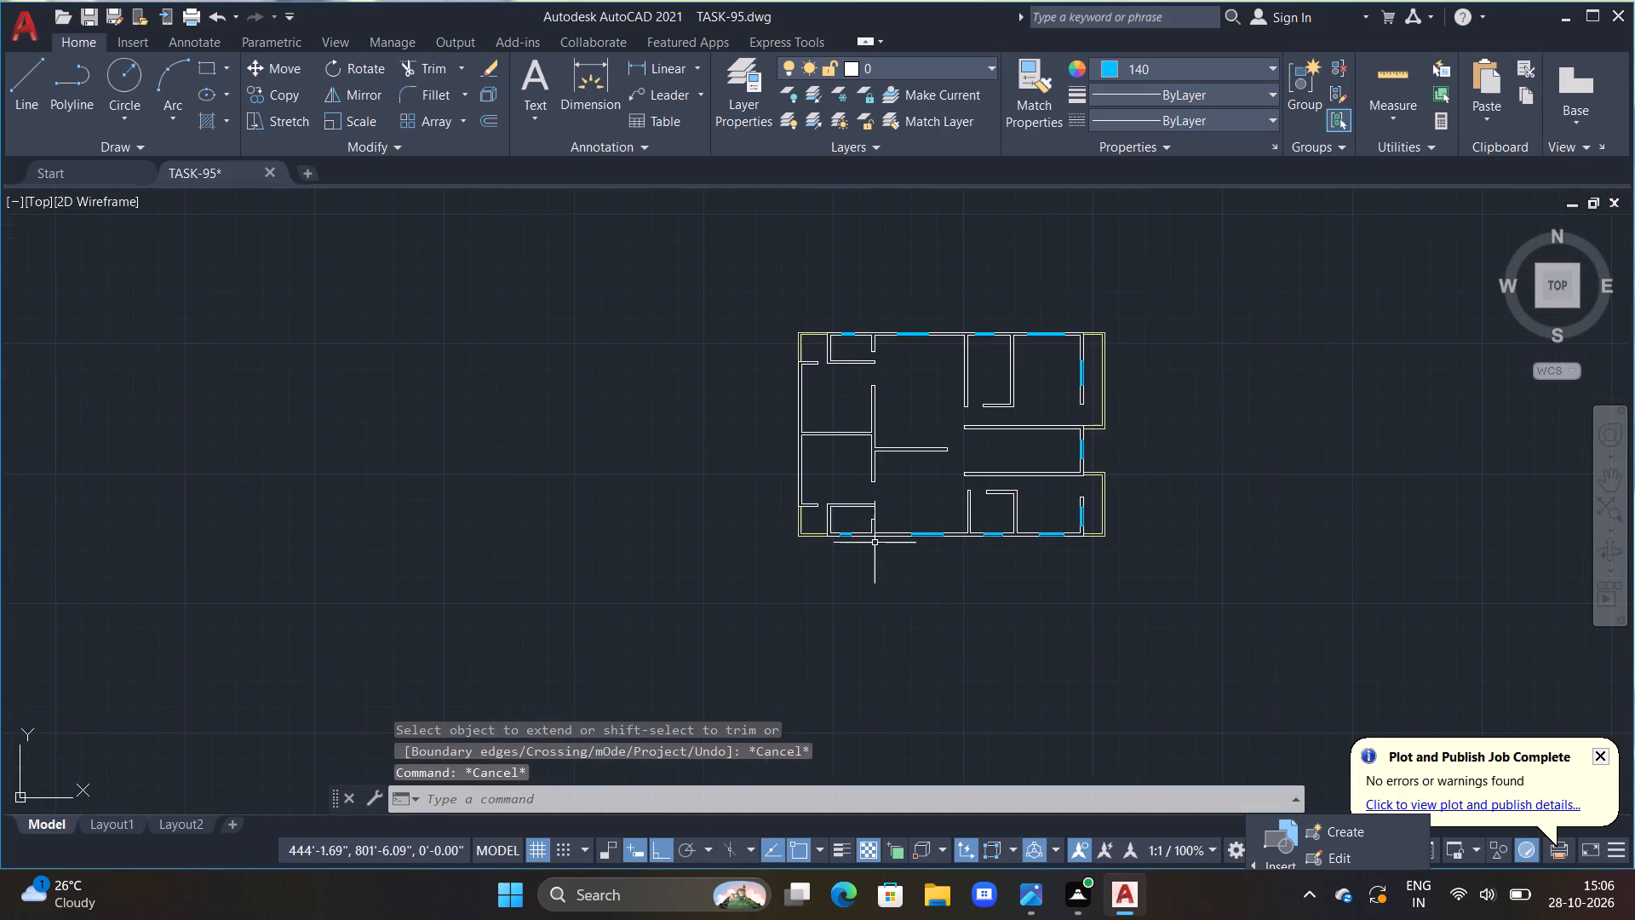
key(Escape)
scroll(872, 543, up, 2)
scroll(797, 551, up, 6)
middle_drag(846, 596, 879, 654)
middle_drag(776, 475, 817, 609)
key(Escape)
scroll(814, 602, up, 1)
key(Escape)
scroll(795, 572, down, 2)
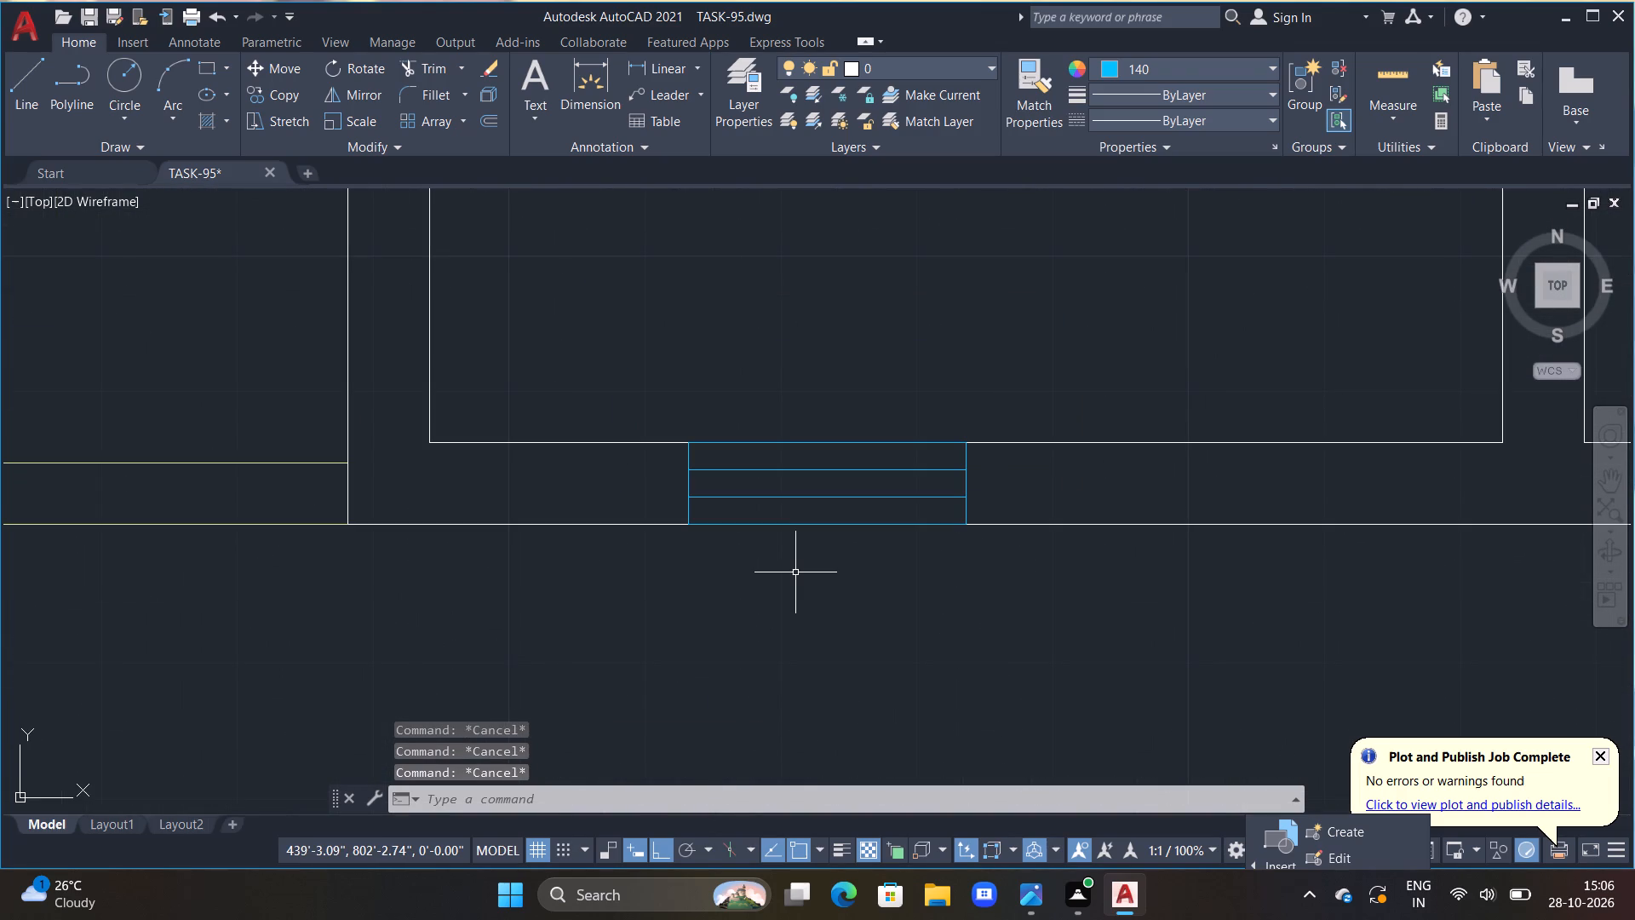
text(L)
key(space)
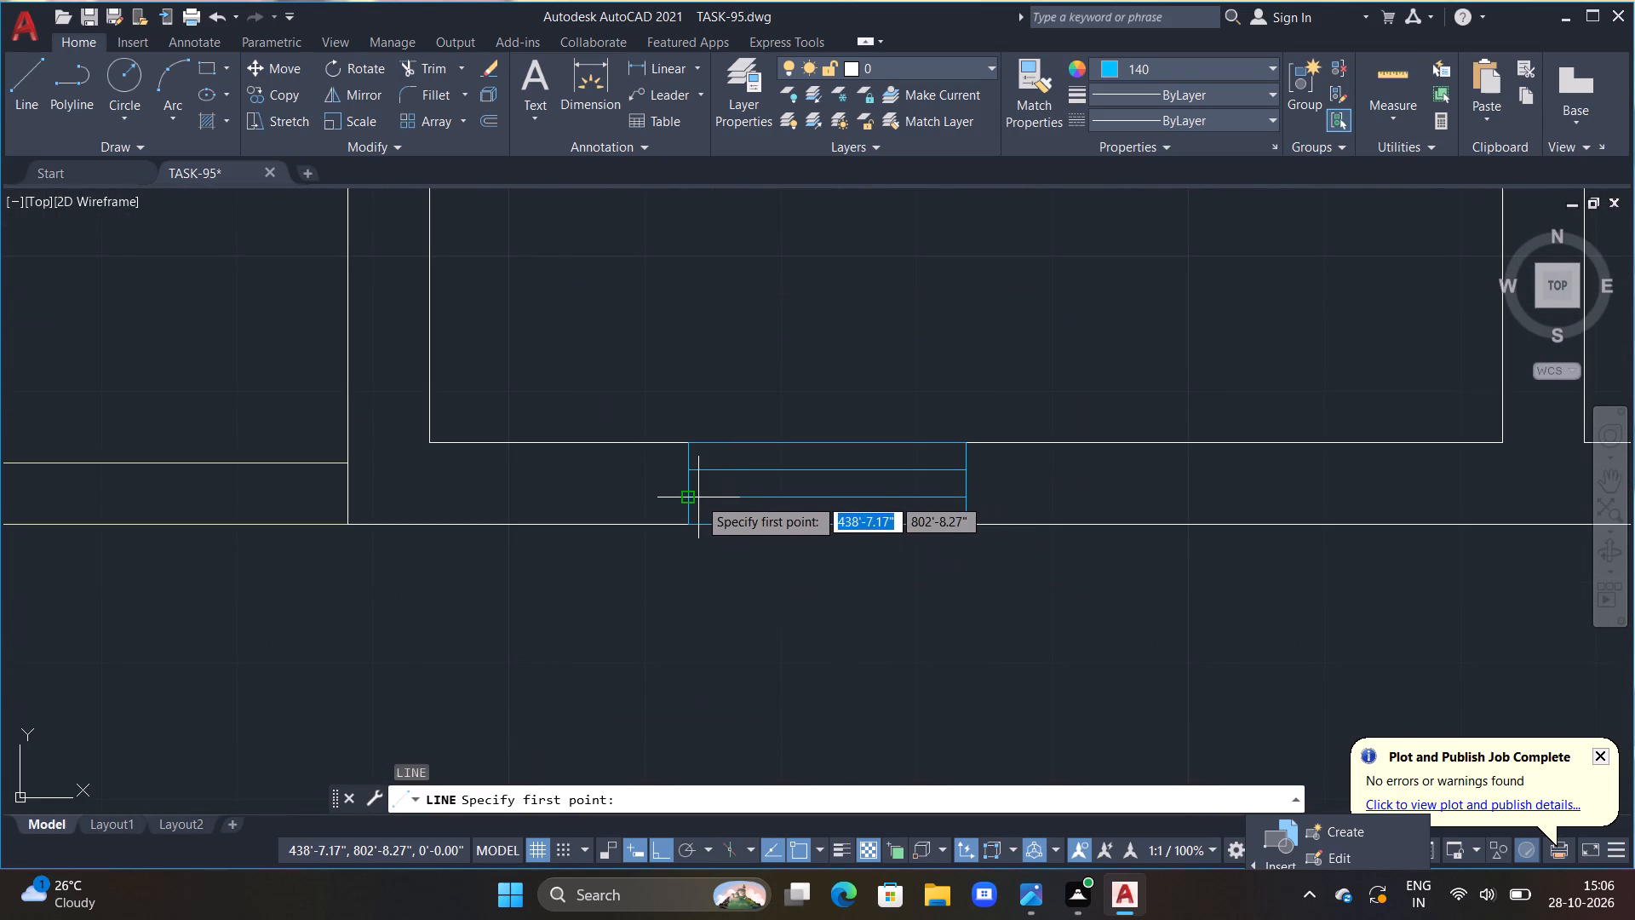
drag(686, 496, 696, 496)
click(828, 499)
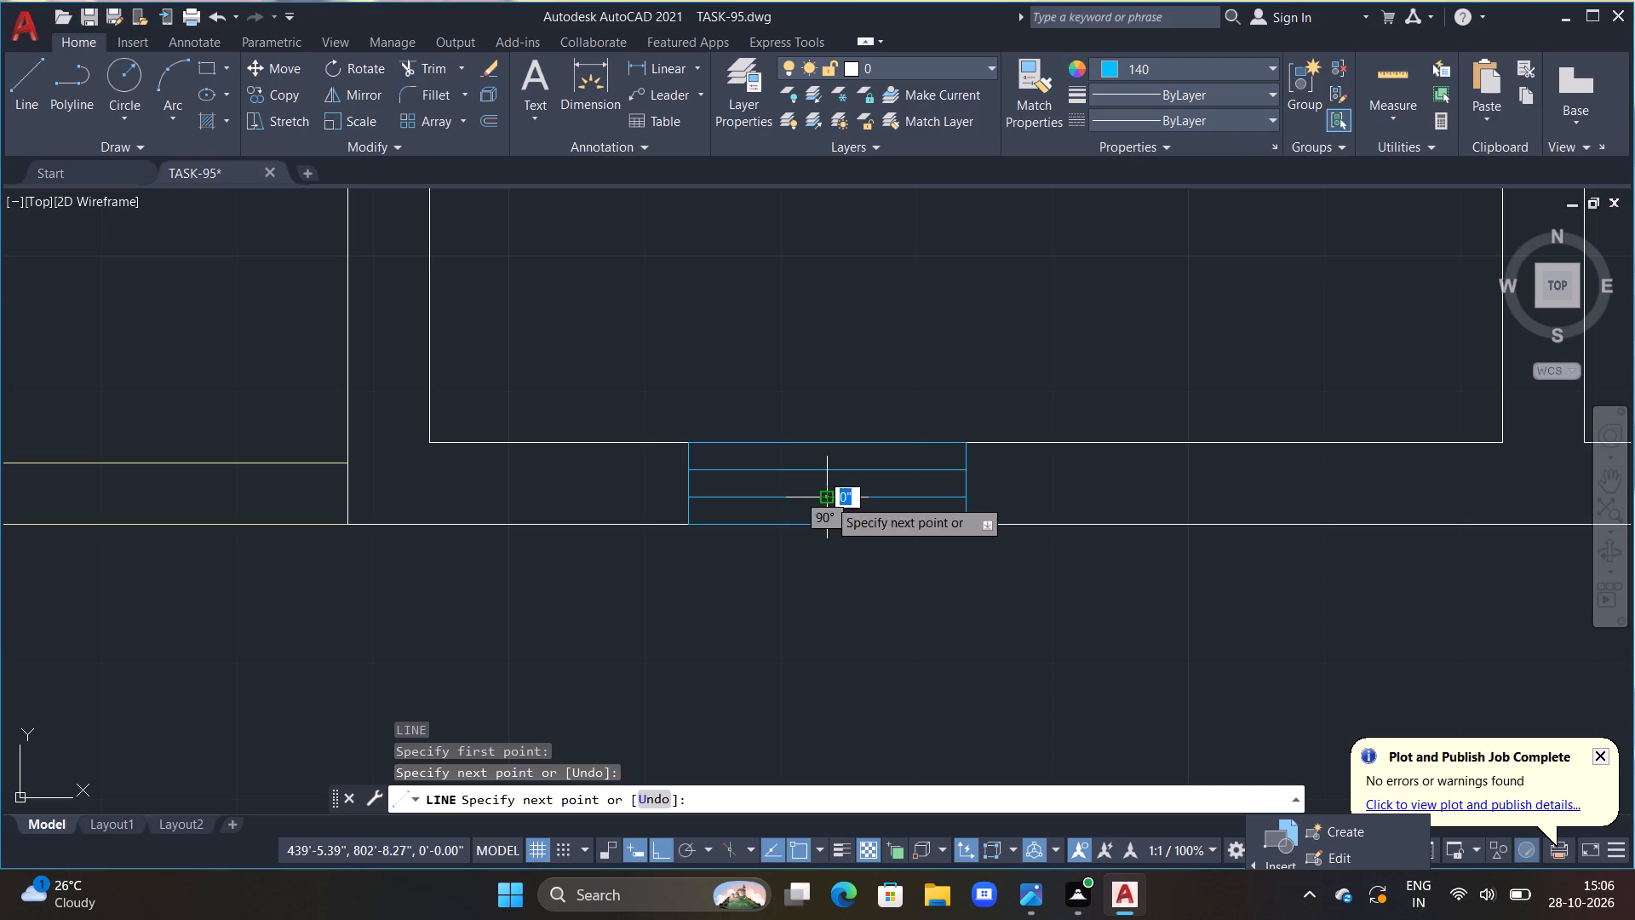
click(828, 474)
key(Escape)
Draw a short vertical line joining the midpoints of the two inner lines in the wide central space's bottom window.
scroll(838, 498, down, 2)
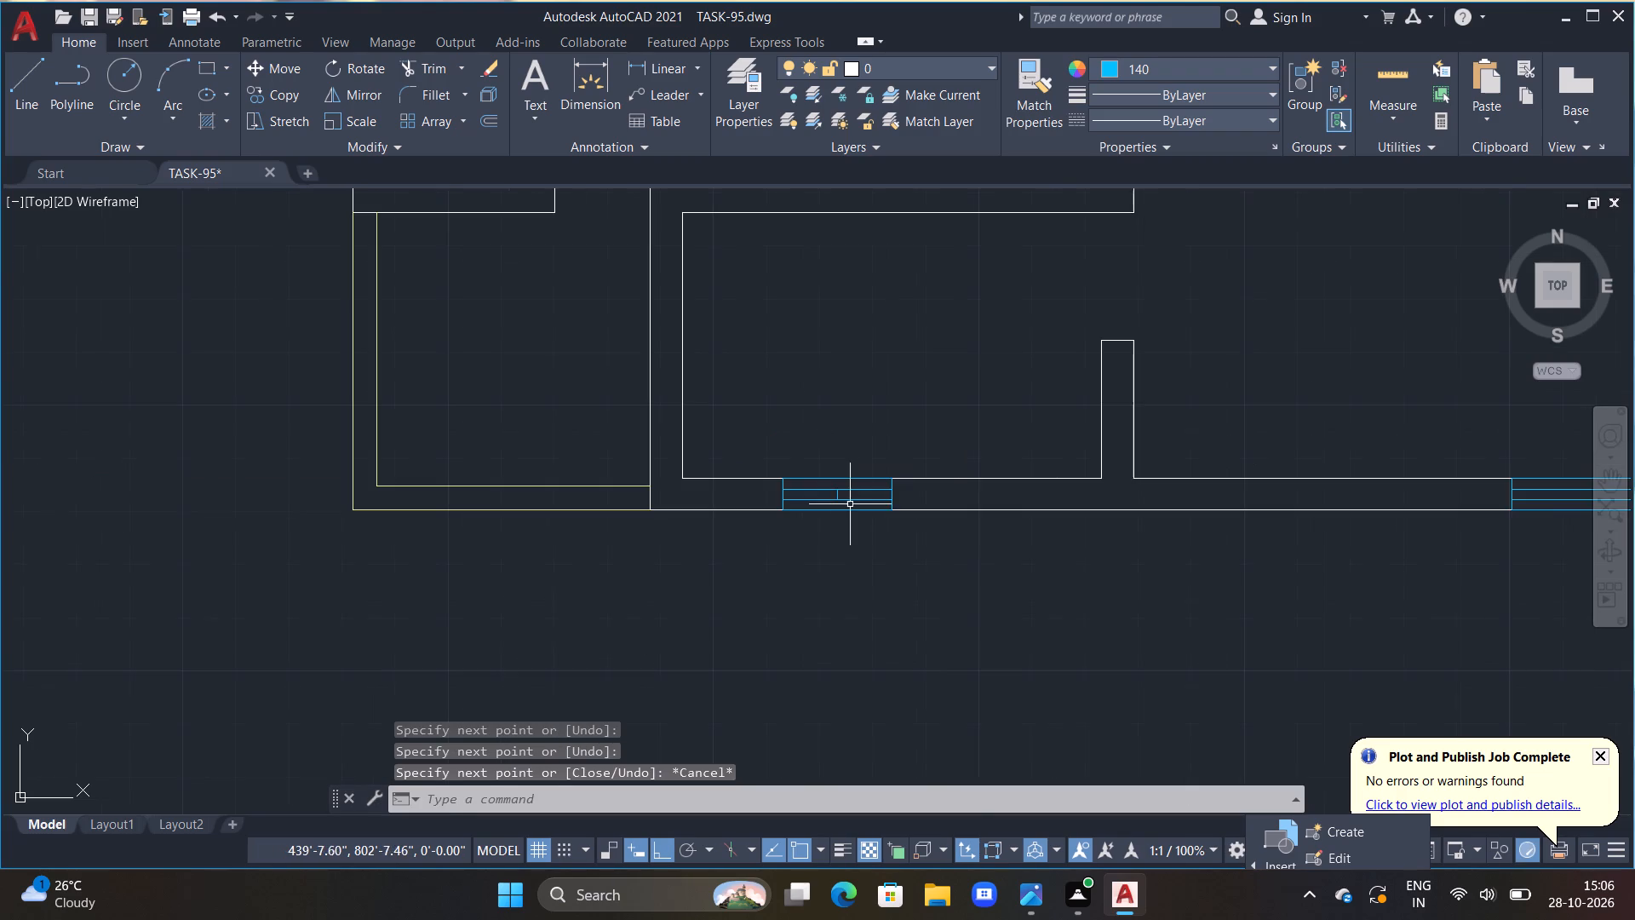
middle_drag(956, 520, 503, 563)
scroll(814, 529, down, 1)
middle_drag(978, 569, 968, 570)
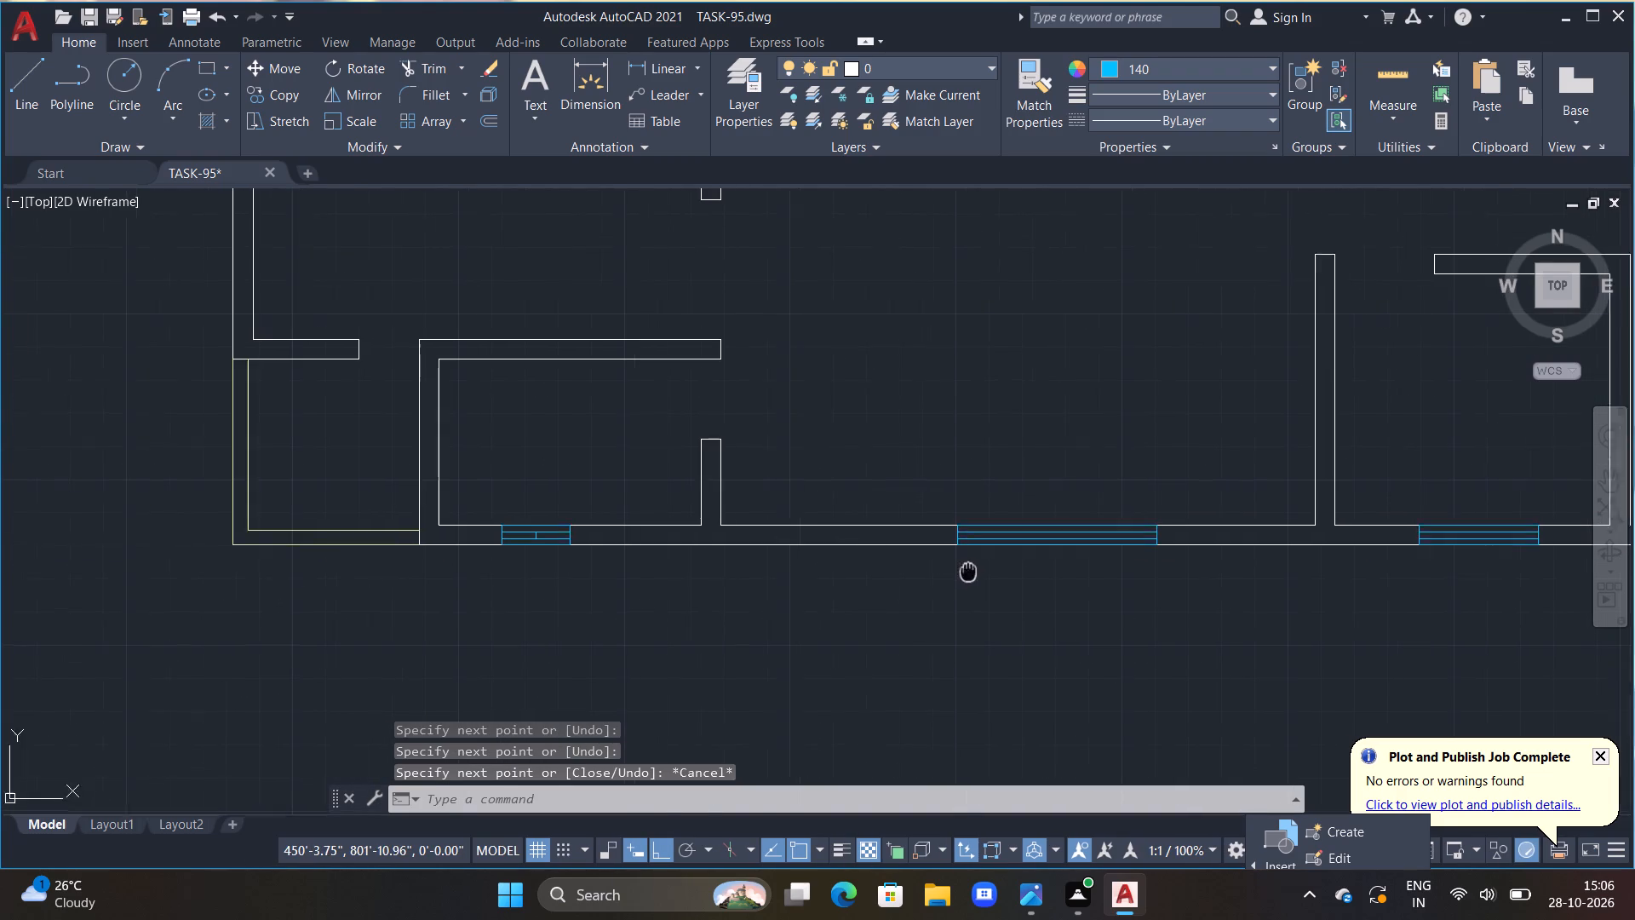
middle_drag(968, 570, 812, 591)
scroll(863, 579, up, 2)
text(L)
key(space)
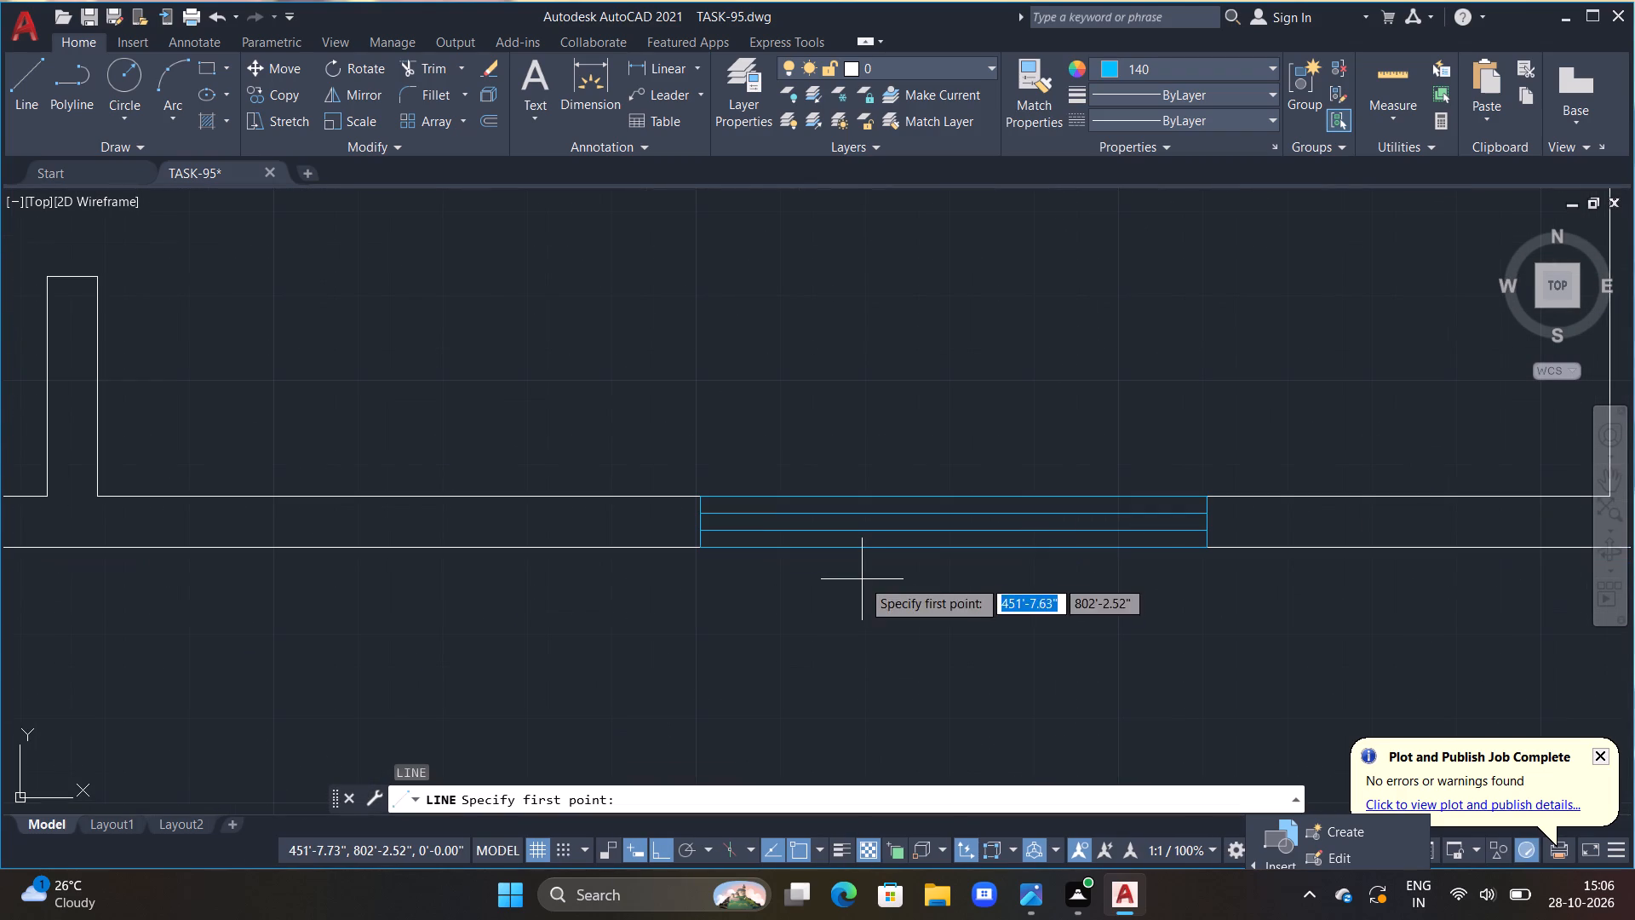
click(954, 529)
click(951, 515)
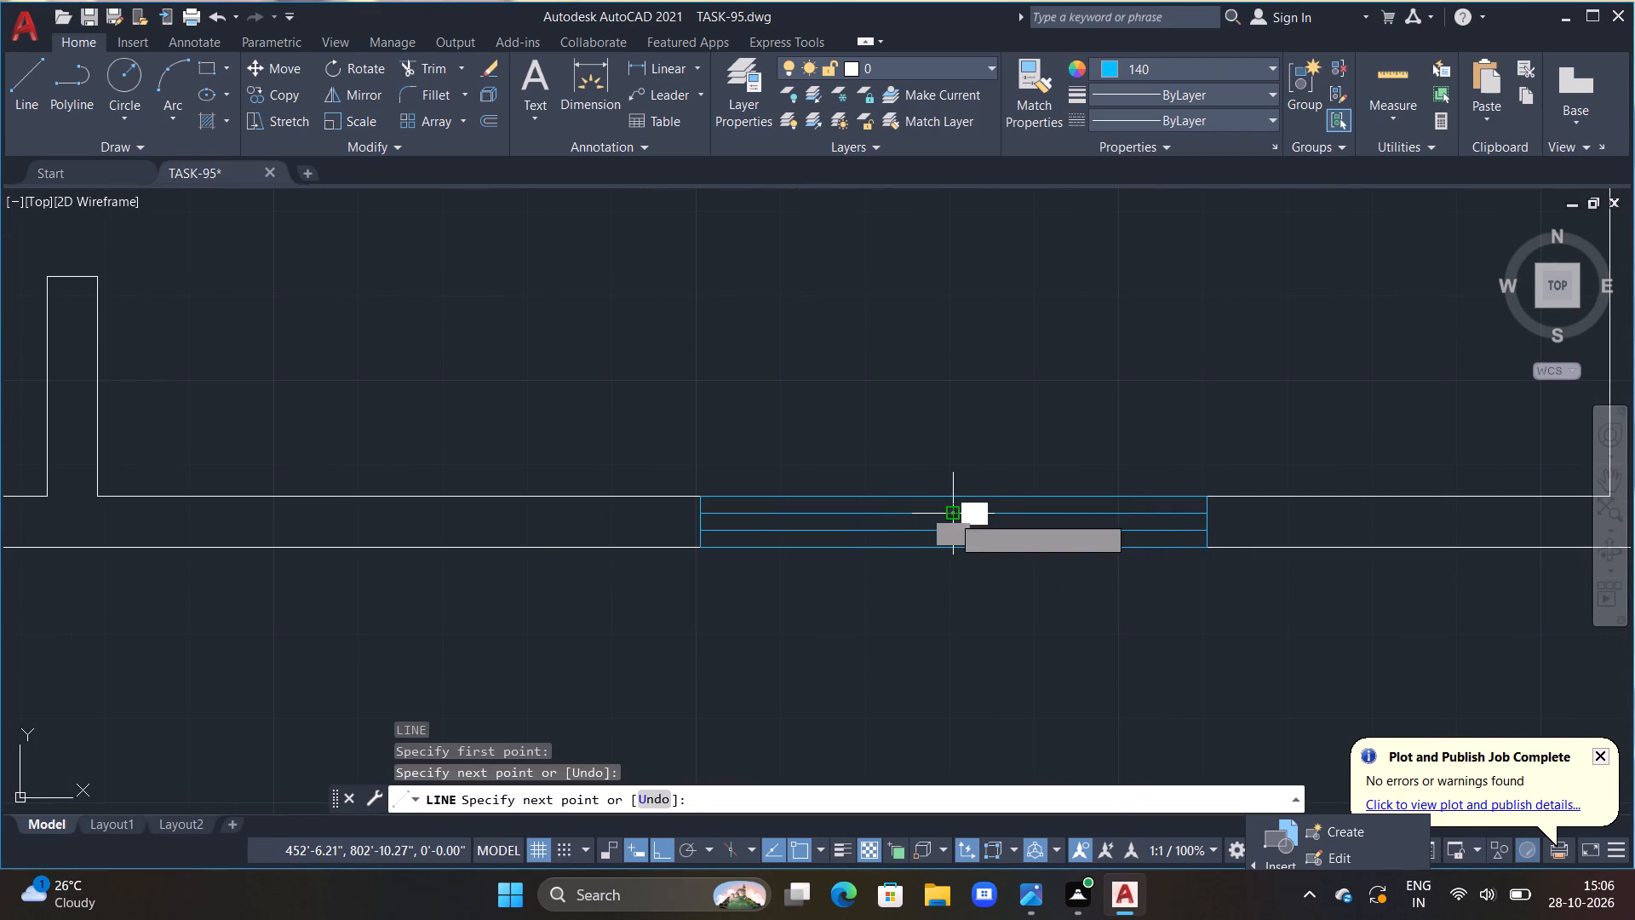
key(Escape)
Join the midpoints of the two inner lines with a short vertical line in the small room's bottom window, between the central space and bottom-right room.
scroll(951, 520, down, 2)
middle_drag(1057, 550, 782, 576)
scroll(795, 577, up, 1)
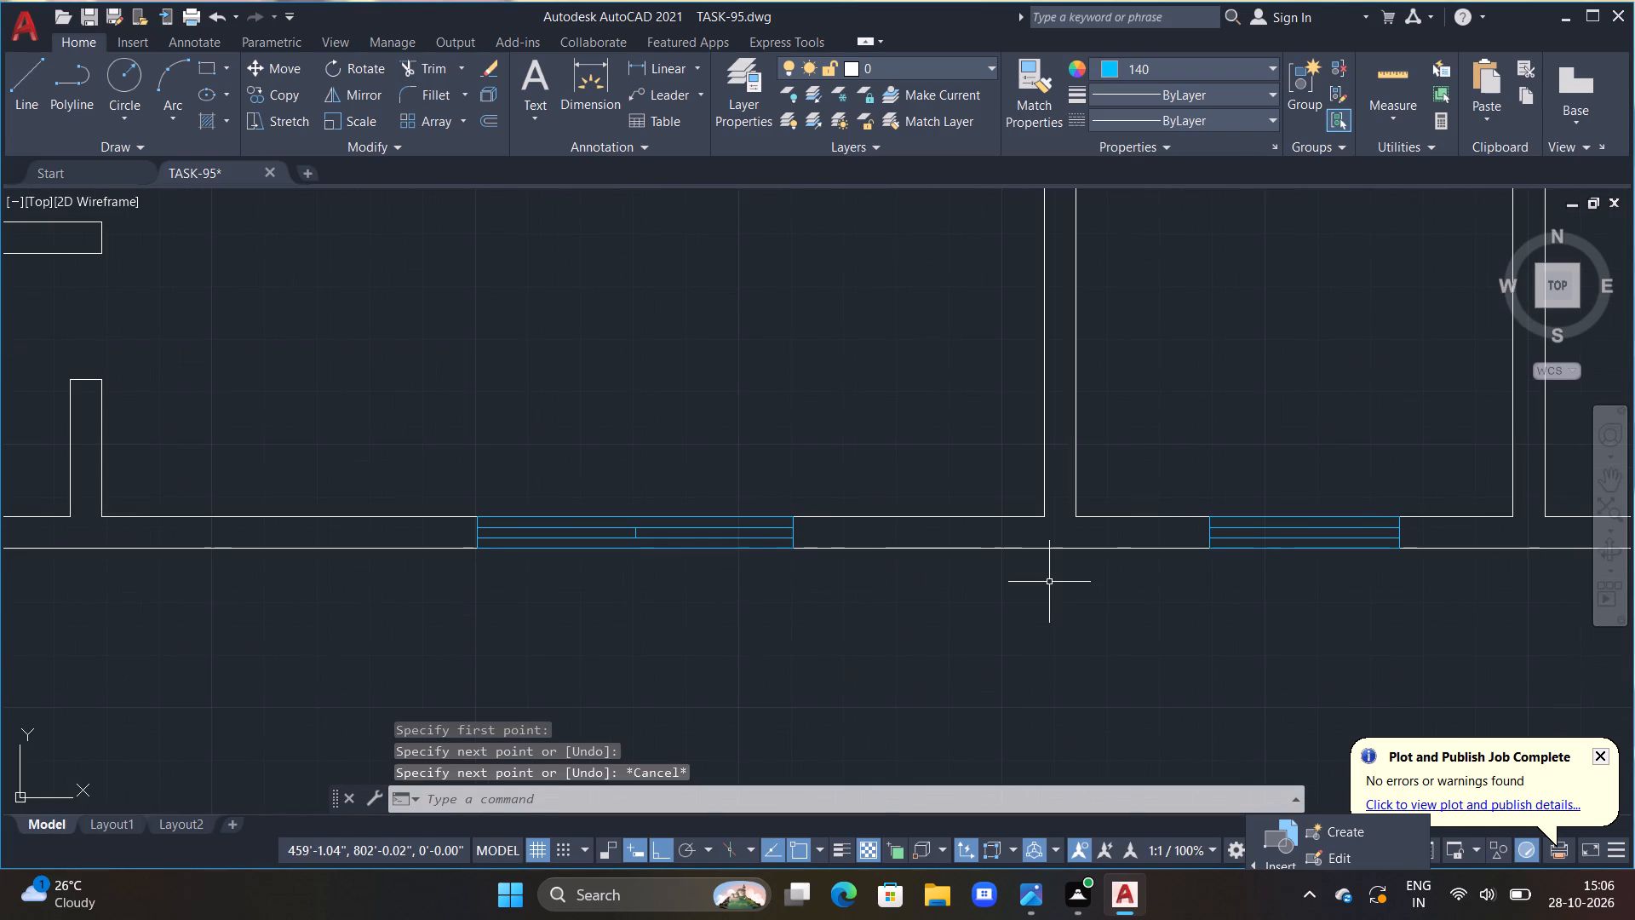
scroll(1050, 582, up, 1)
scroll(664, 641, down, 3)
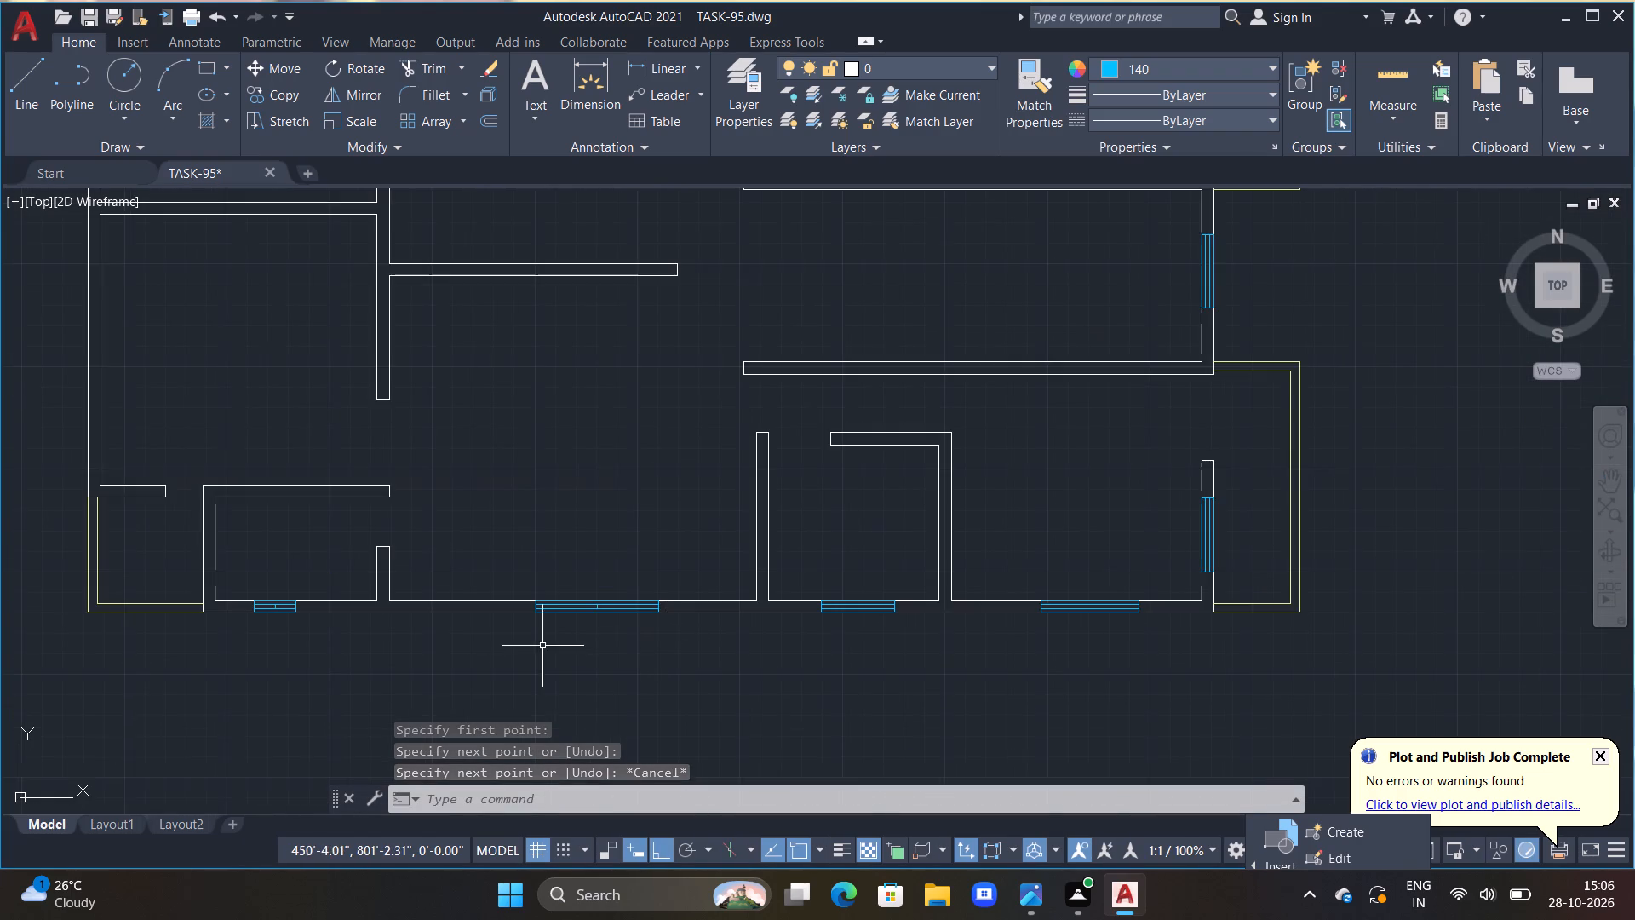
middle_drag(543, 646, 807, 603)
scroll(540, 584, up, 3)
scroll(694, 610, down, 1)
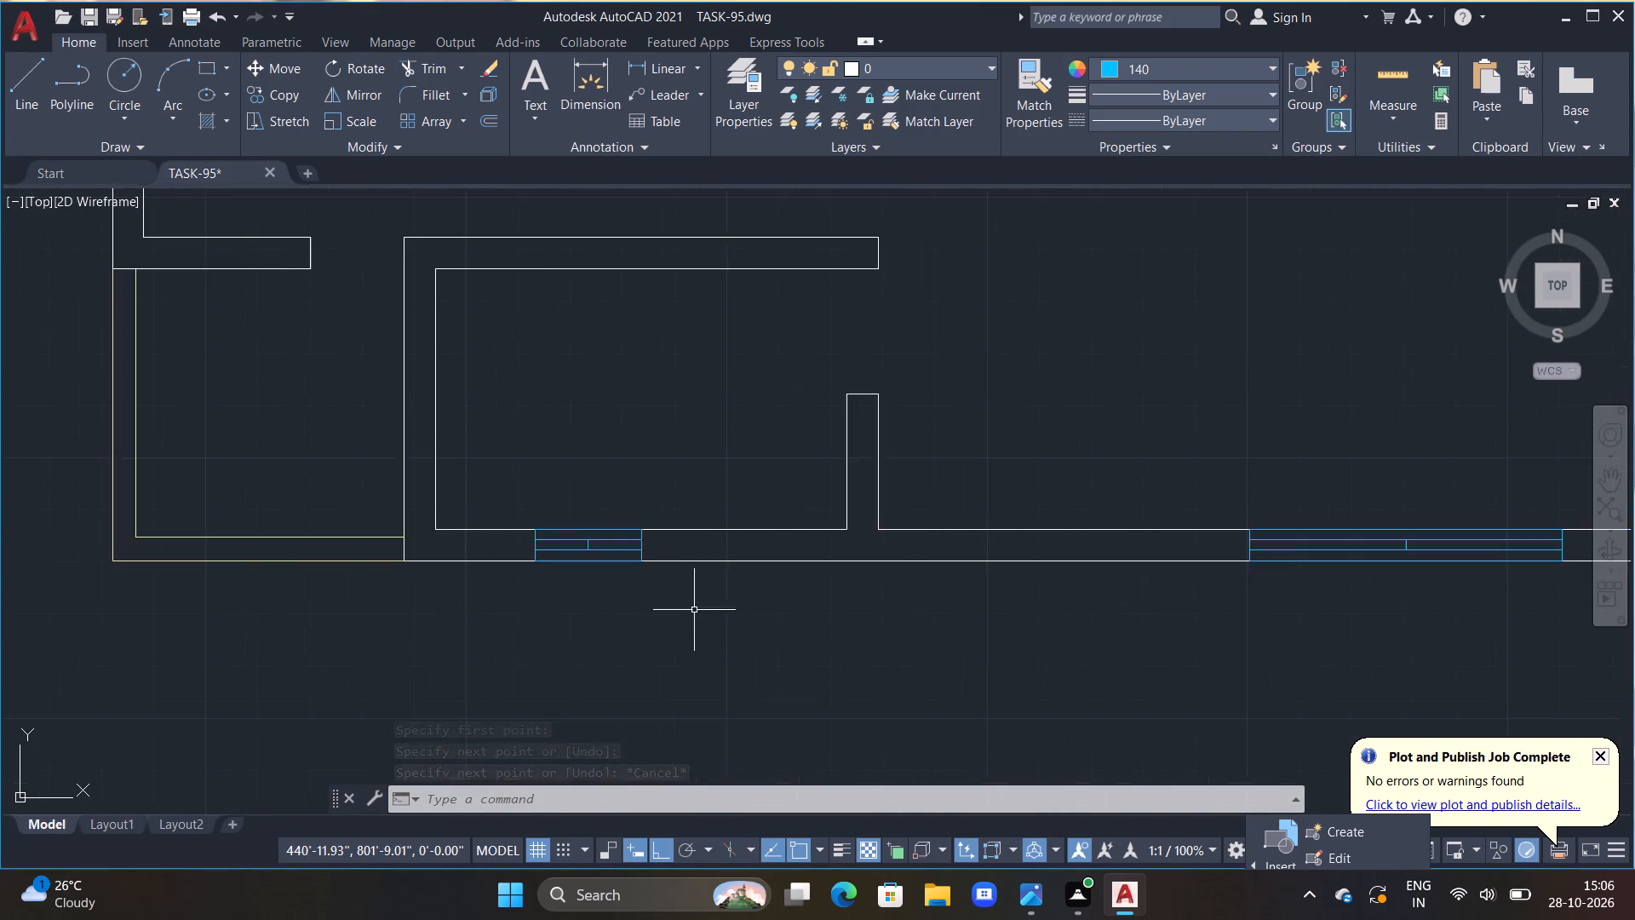
scroll(696, 610, down, 1)
middle_drag(1173, 593, 401, 584)
scroll(831, 584, up, 2)
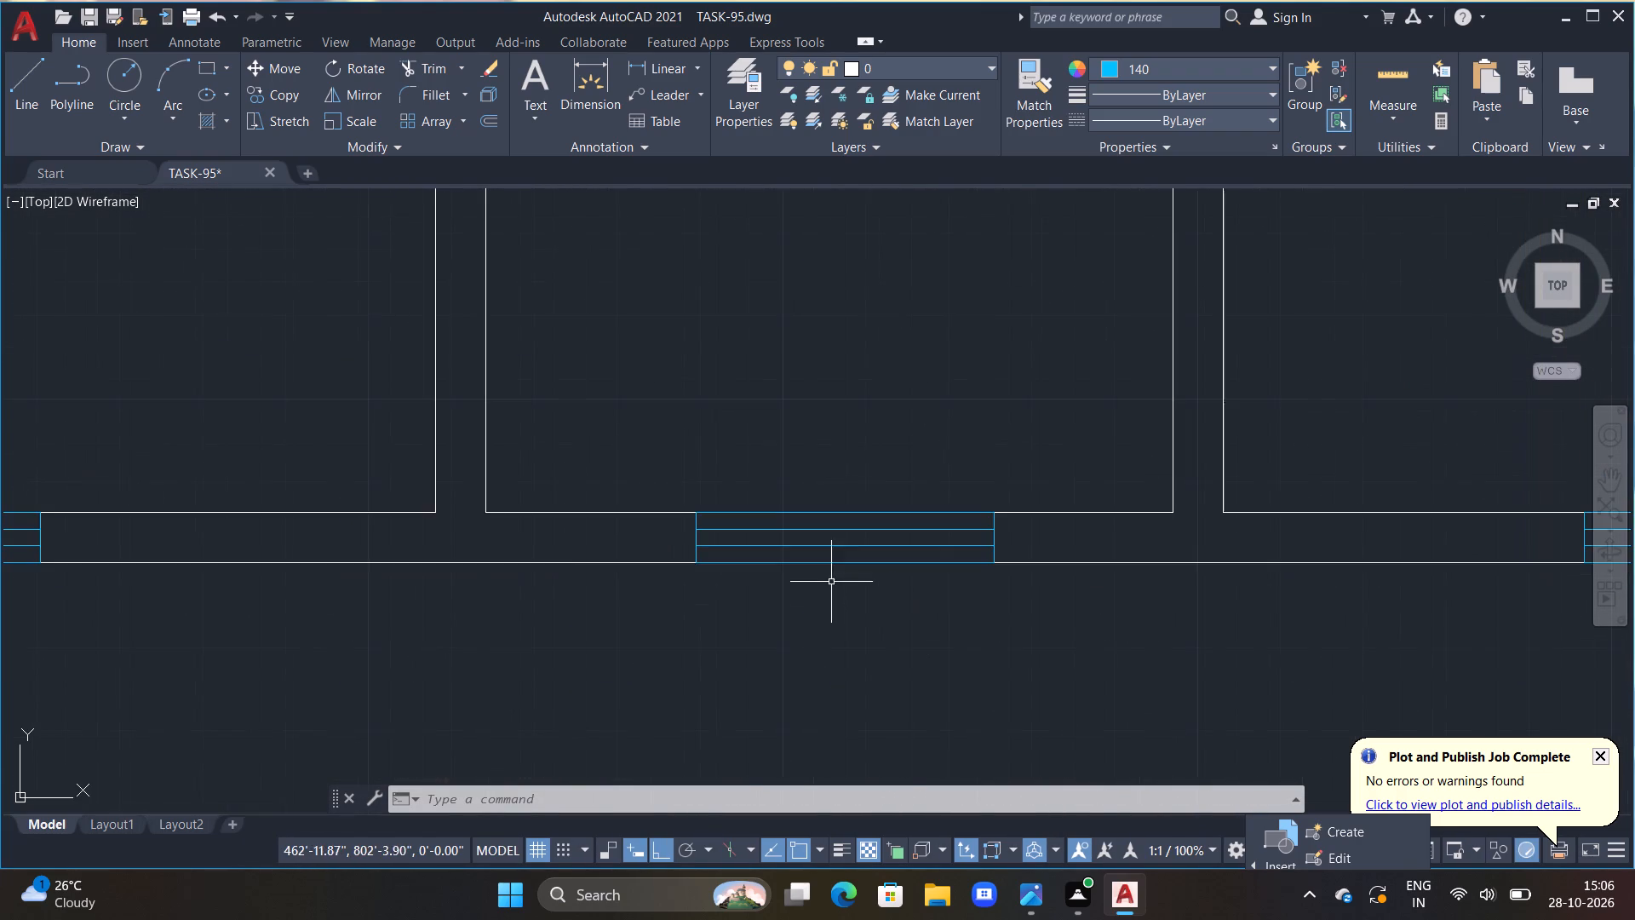
scroll(699, 578, down, 2)
scroll(331, 642, down, 1)
middle_drag(640, 615, 862, 603)
scroll(862, 598, up, 1)
scroll(771, 578, up, 4)
text(L)
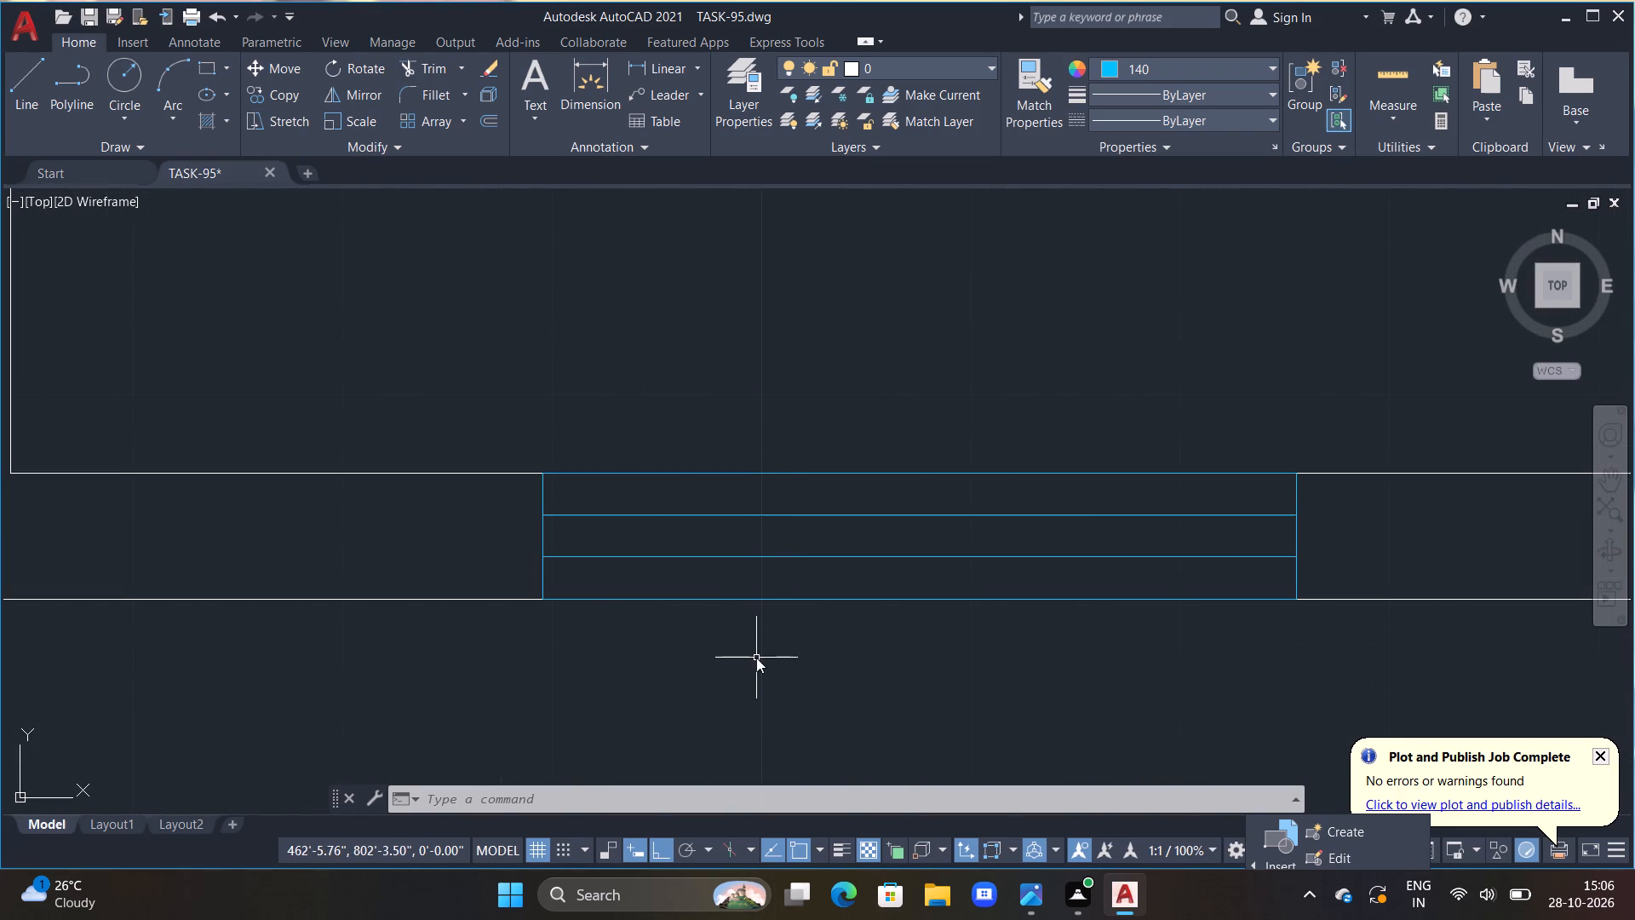
key(space)
click(918, 560)
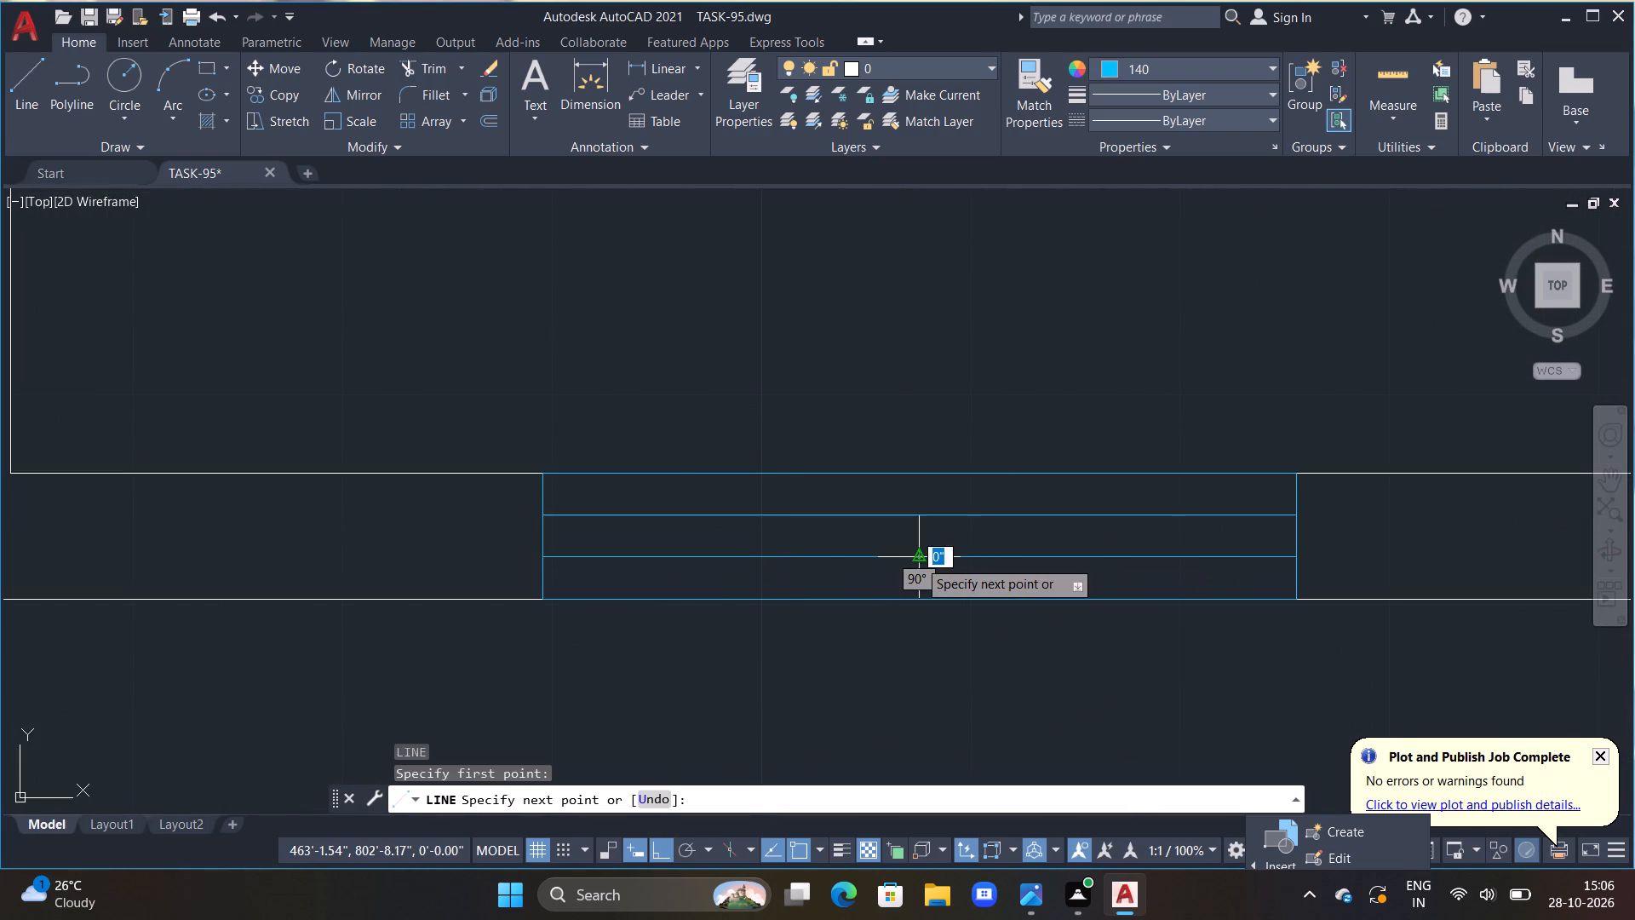
click(916, 514)
key(Escape)
Draw a short vertical line joining the midpoints of the two inner lines in the bottom-right room's bottom window.
scroll(917, 525, down, 3)
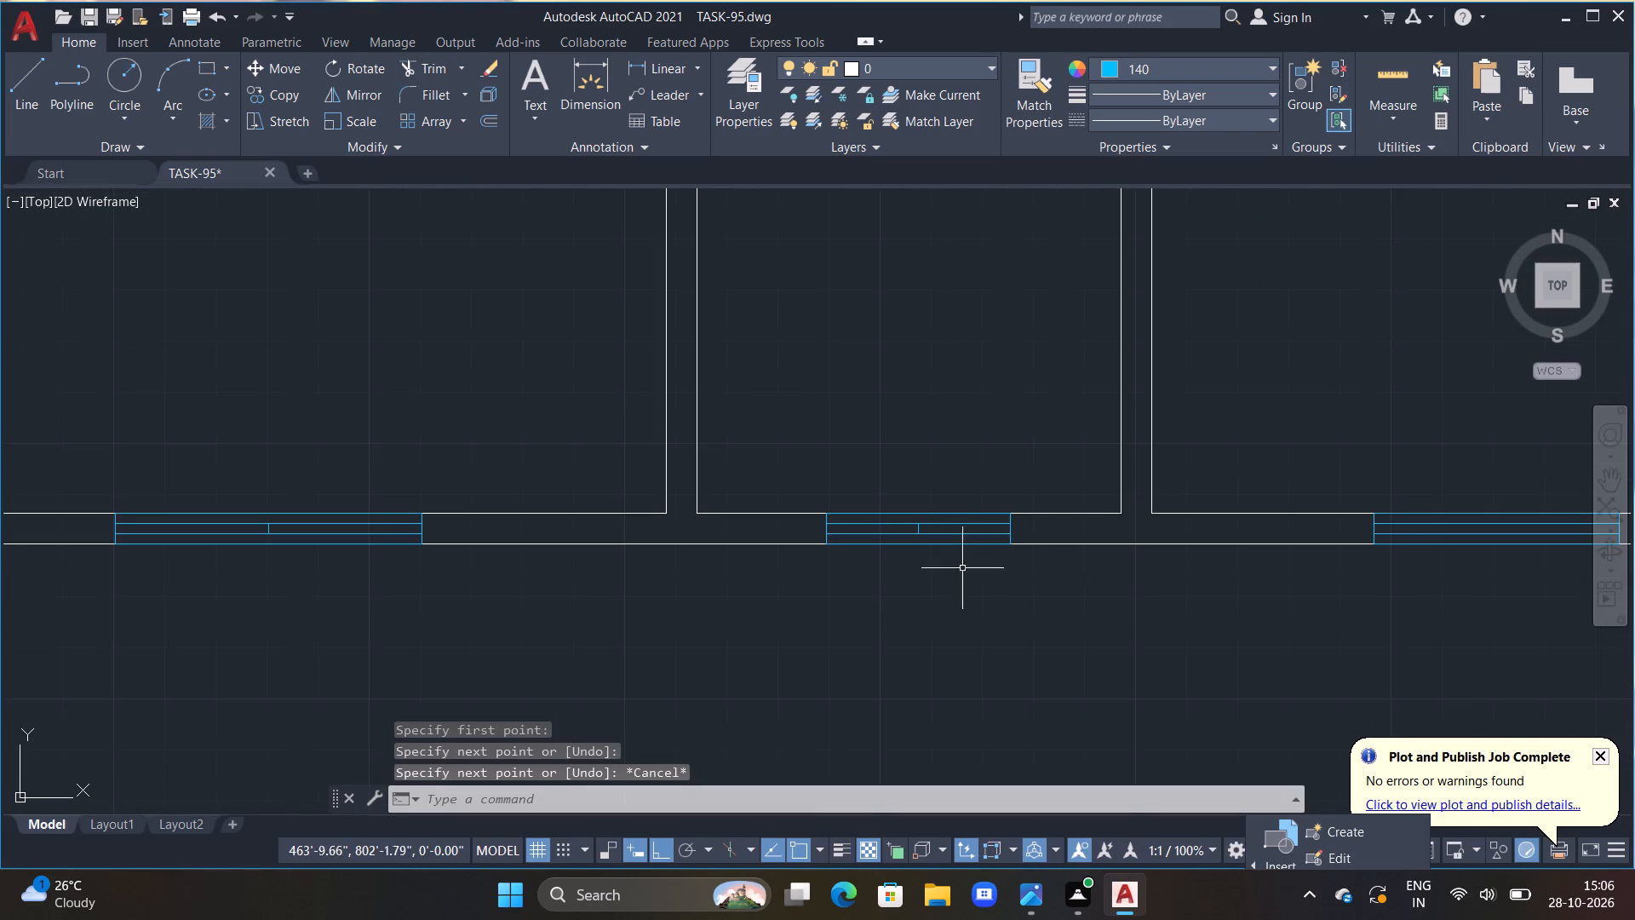
middle_drag(1036, 594, 330, 597)
scroll(806, 560, up, 2)
text(L)
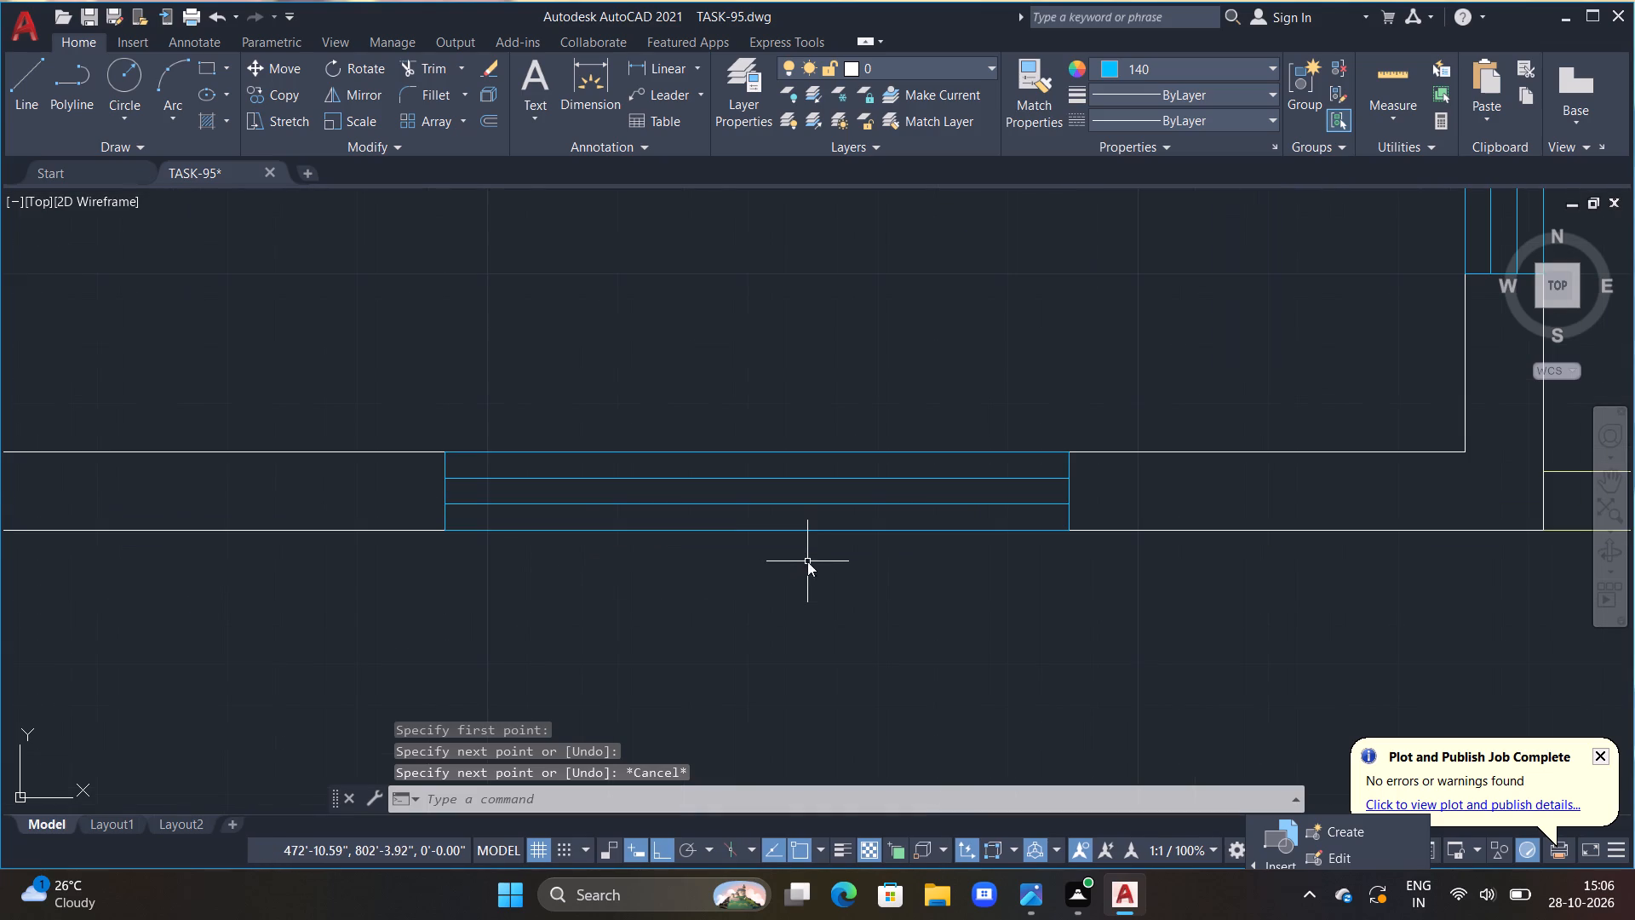
key(space)
click(754, 507)
click(754, 478)
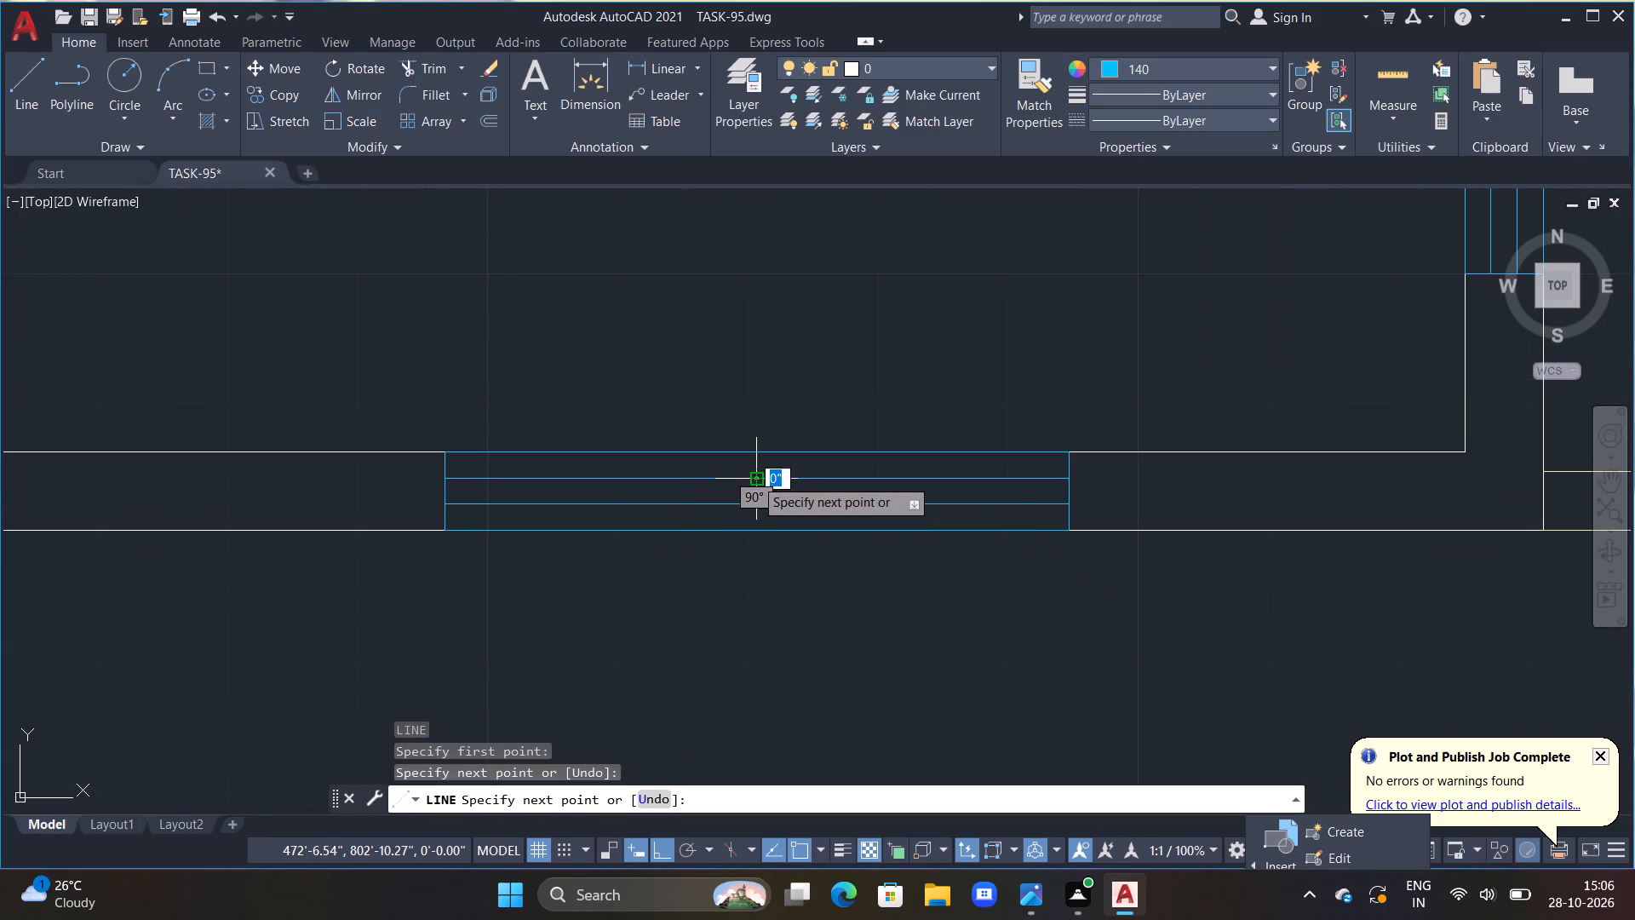
key(Escape)
Draw a short horizontal line joining the midpoints of the two inner lines in the bottom-right room's right-wall window.
scroll(754, 478, down, 4)
scroll(875, 388, up, 4)
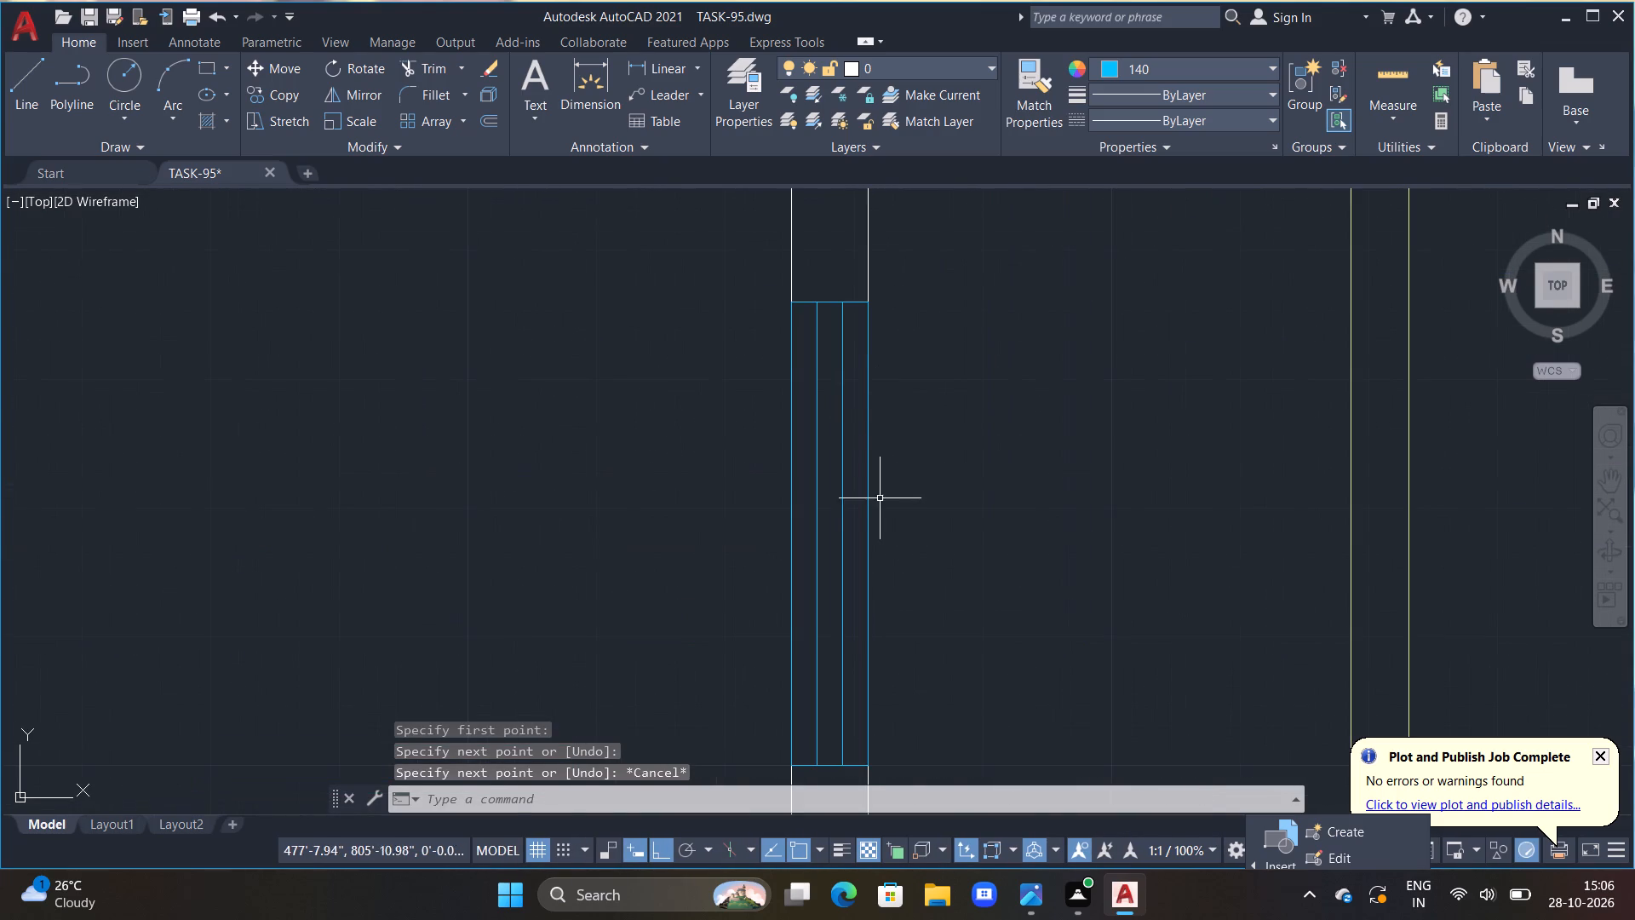
text(L)
key(space)
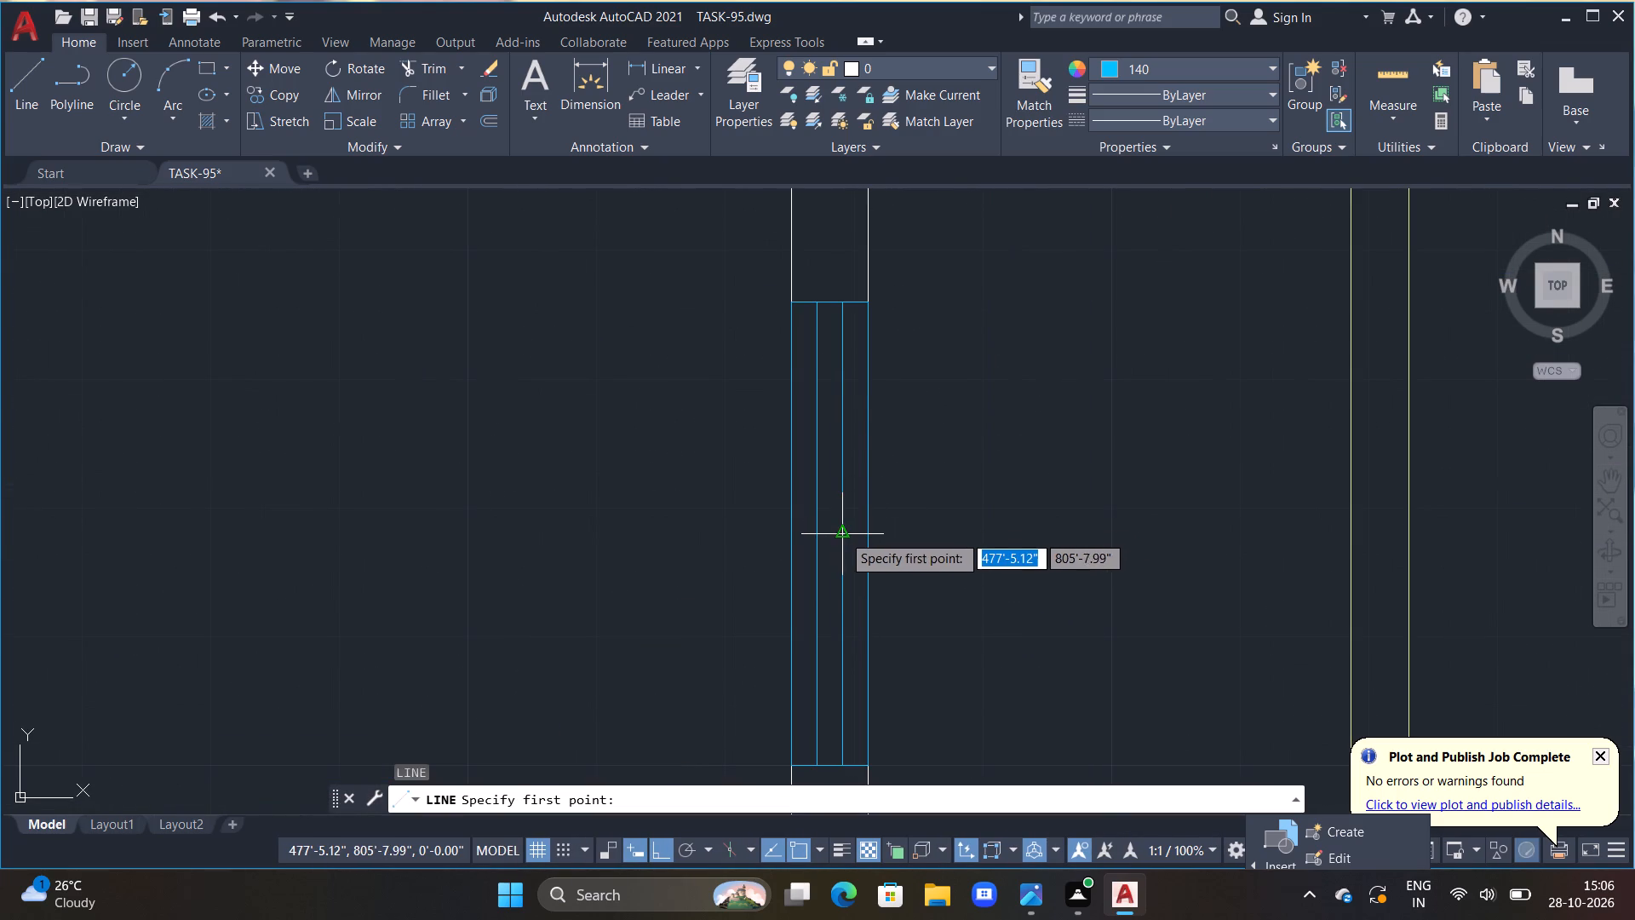
click(842, 534)
click(819, 537)
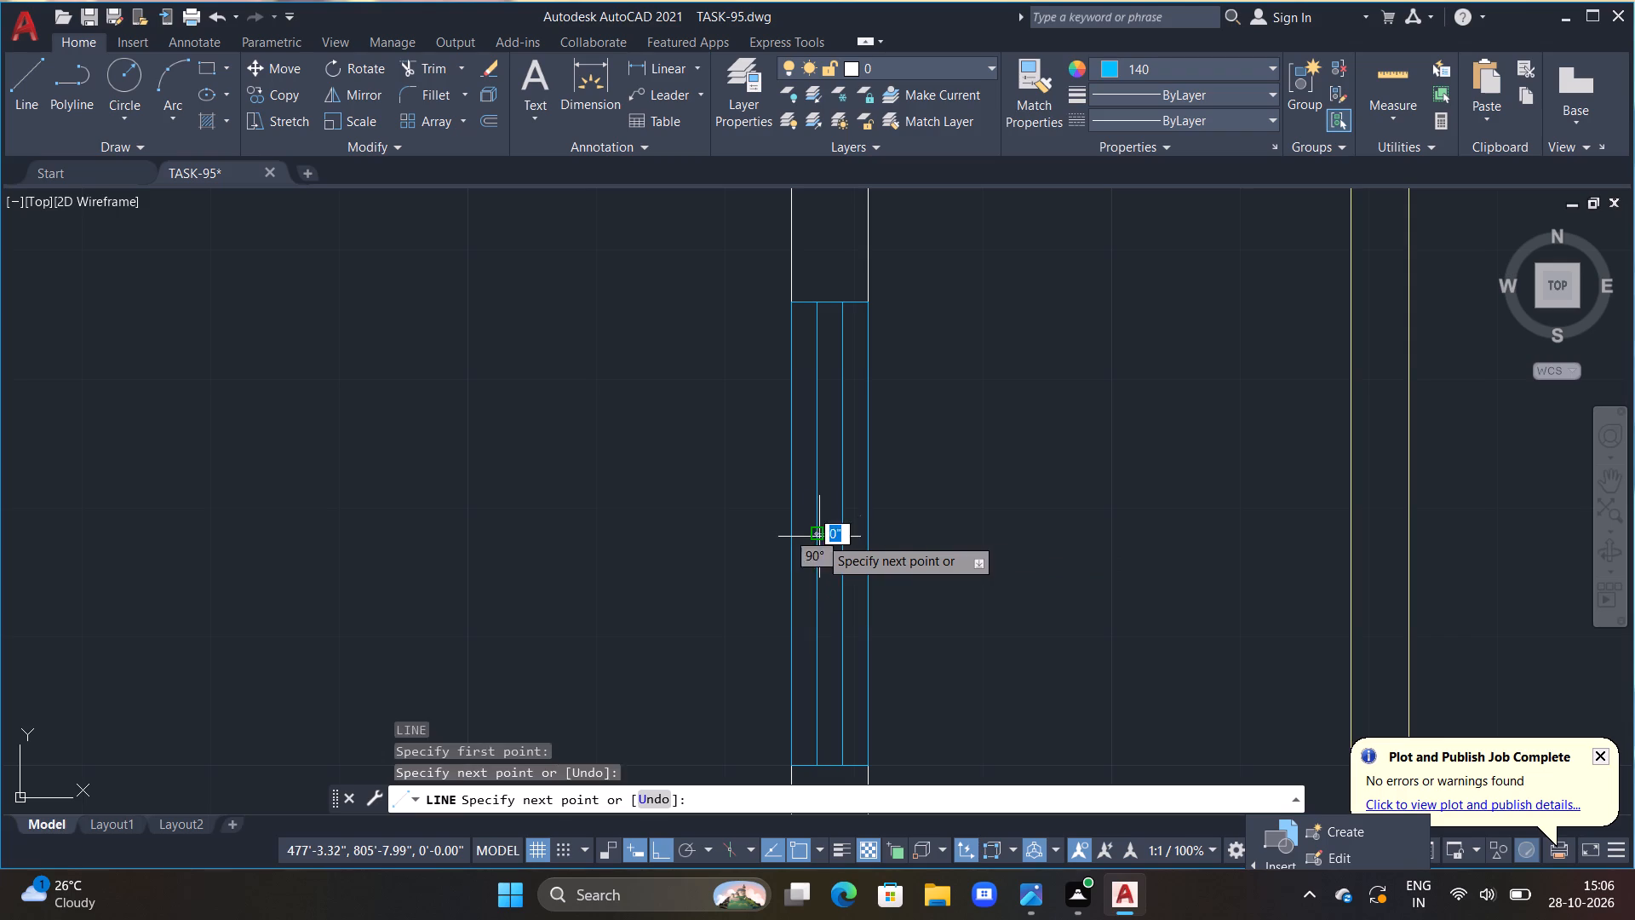
key(Escape)
scroll(833, 508, down, 3)
middle_drag(812, 401, 818, 415)
scroll(819, 416, down, 1)
scroll(855, 525, down, 1)
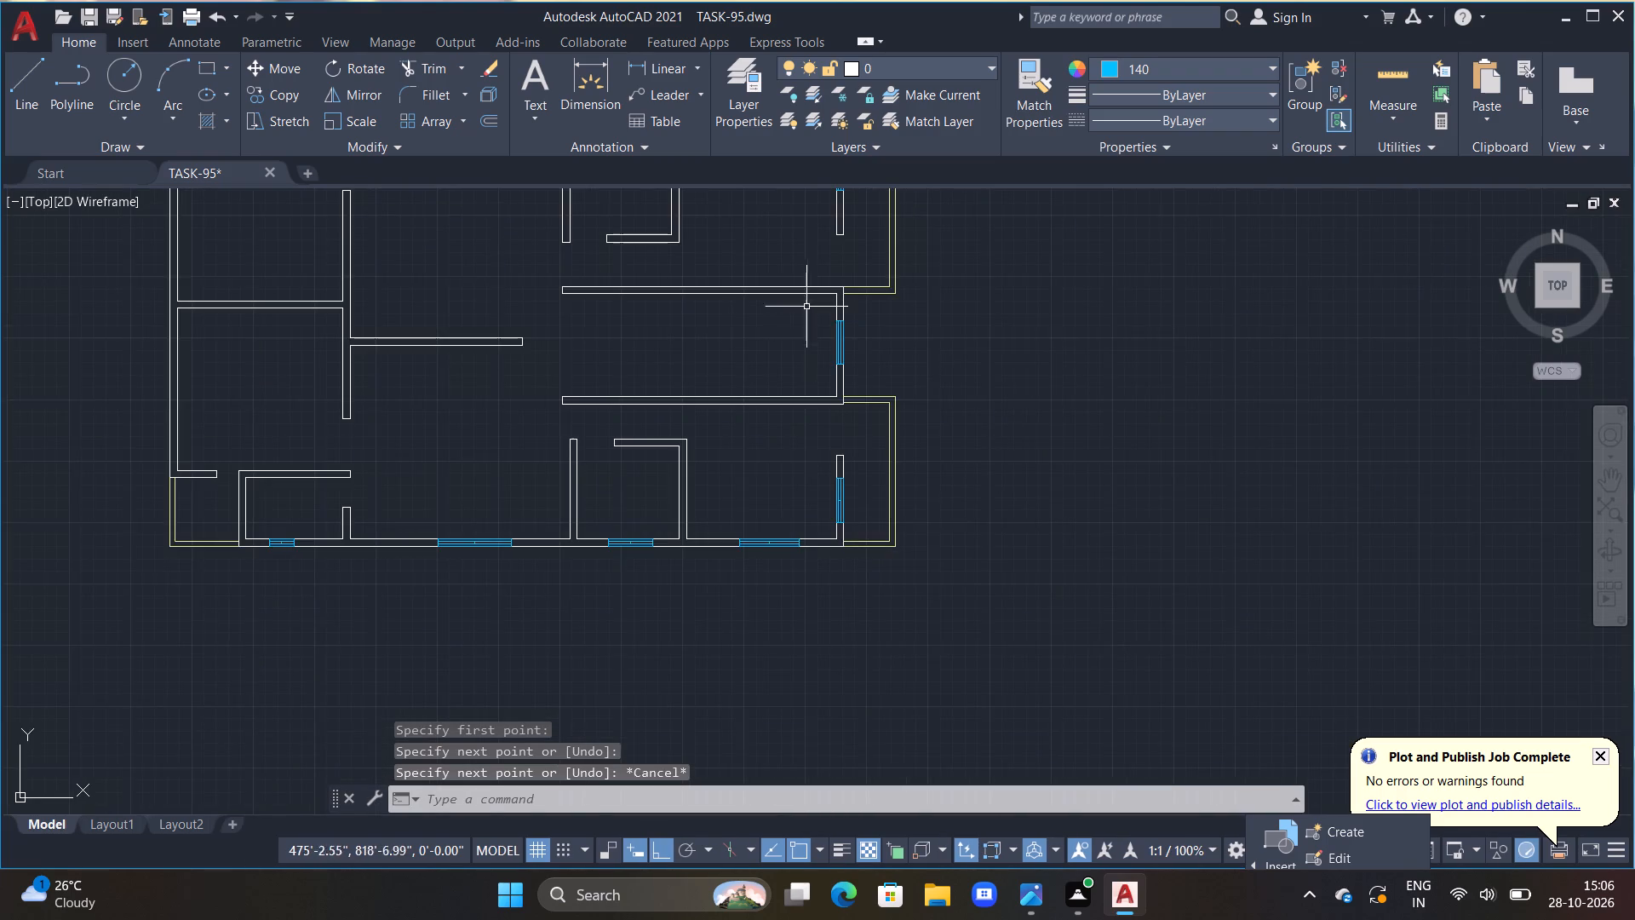
Draw a short horizontal line joining the midpoints of the two inner lines in the right-wall window between the two long horizontal walls.
middle_drag(817, 342, 832, 531)
scroll(862, 542, up, 6)
text(L)
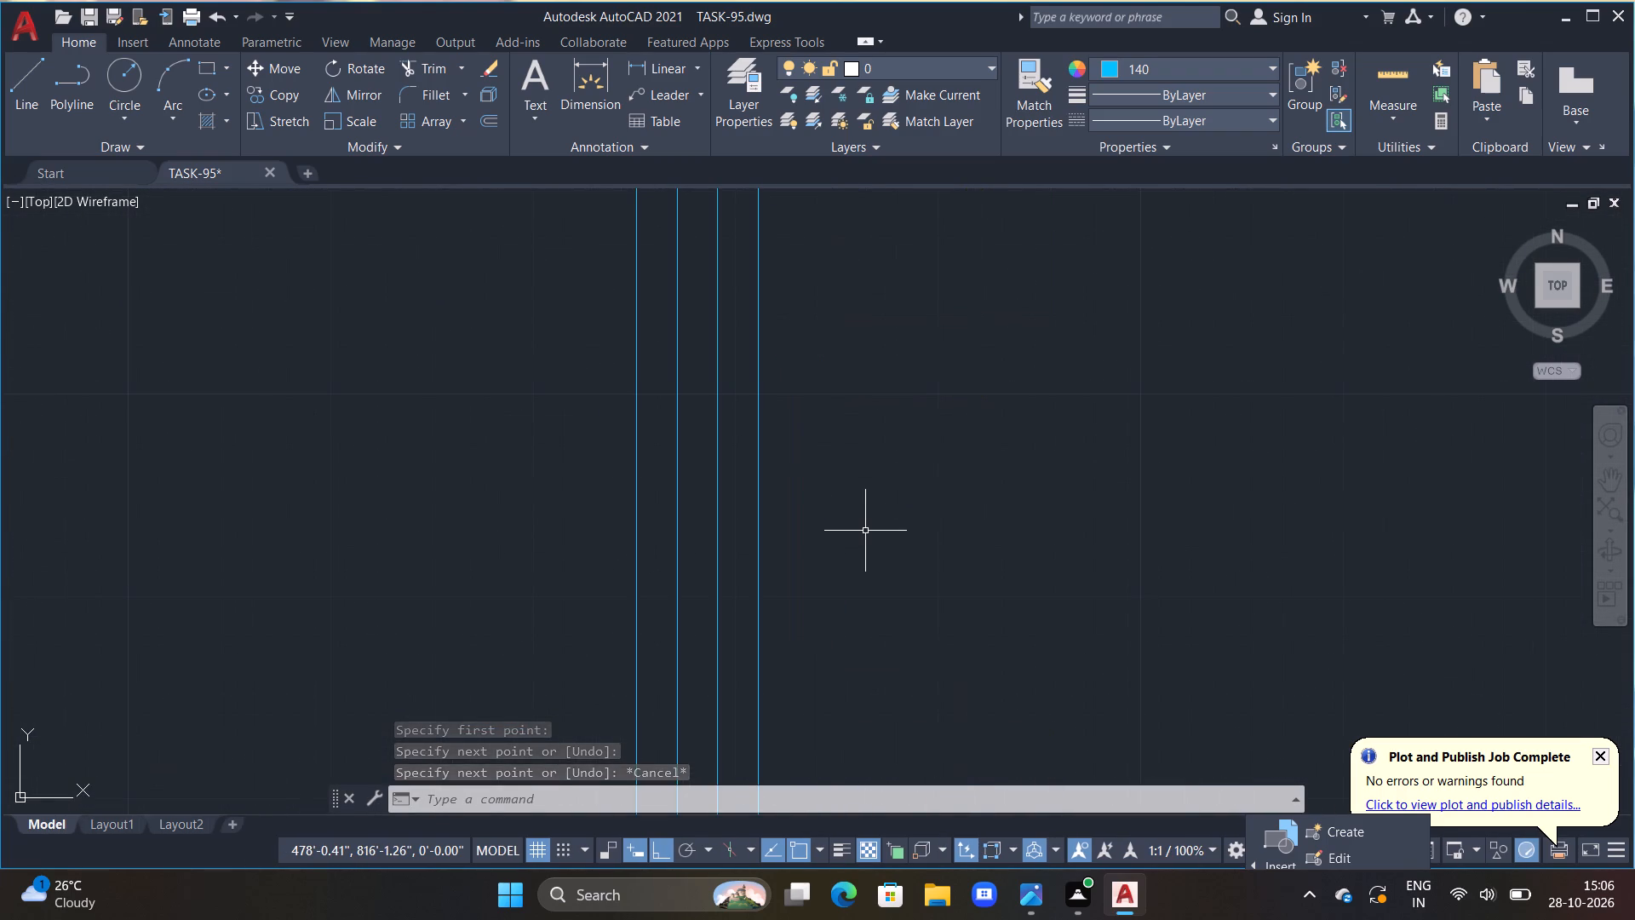
key(space)
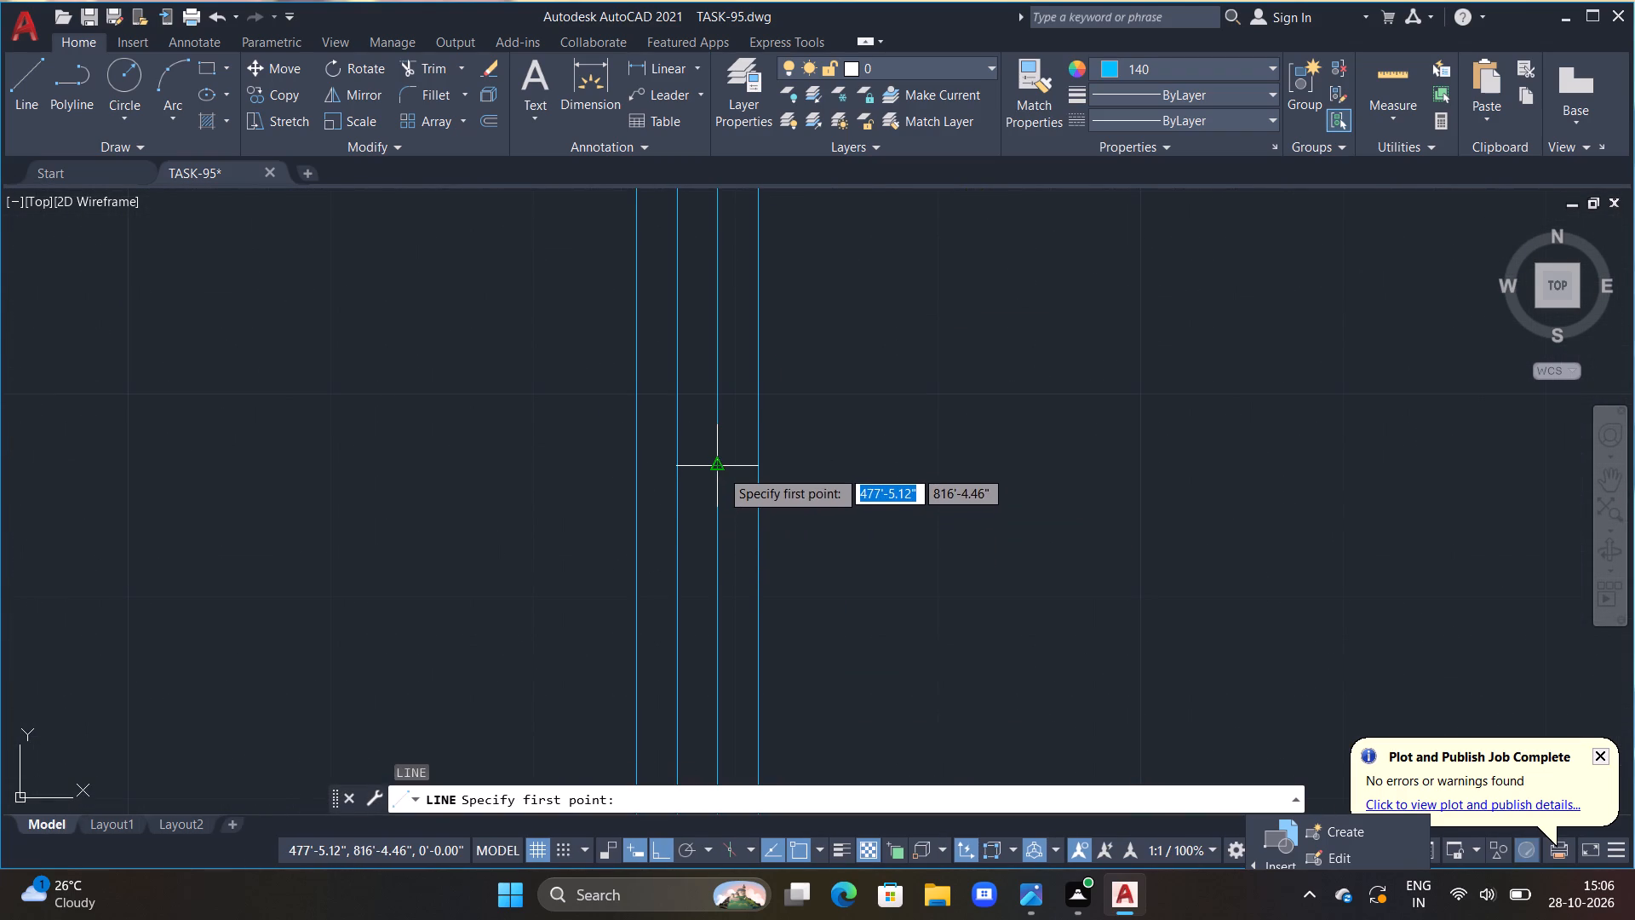
click(718, 469)
click(680, 469)
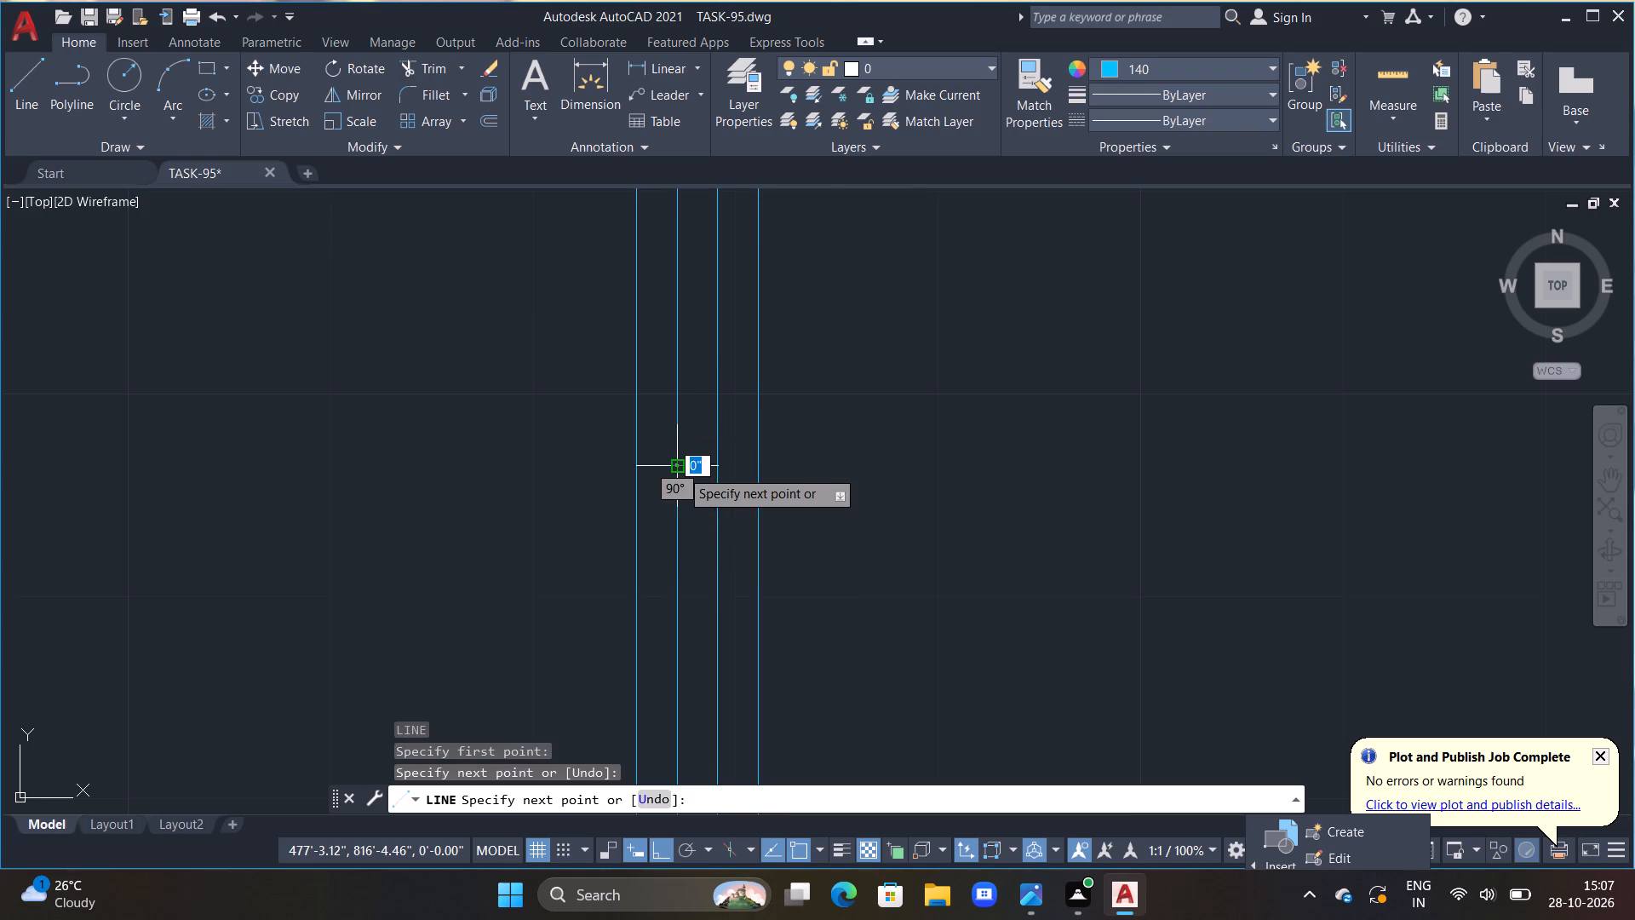
key(Escape)
Join the midpoints of the two inner lines with a short horizontal line in the top-right room's right-wall window.
scroll(680, 469, down, 5)
middle_drag(663, 276, 775, 656)
scroll(818, 578, up, 1)
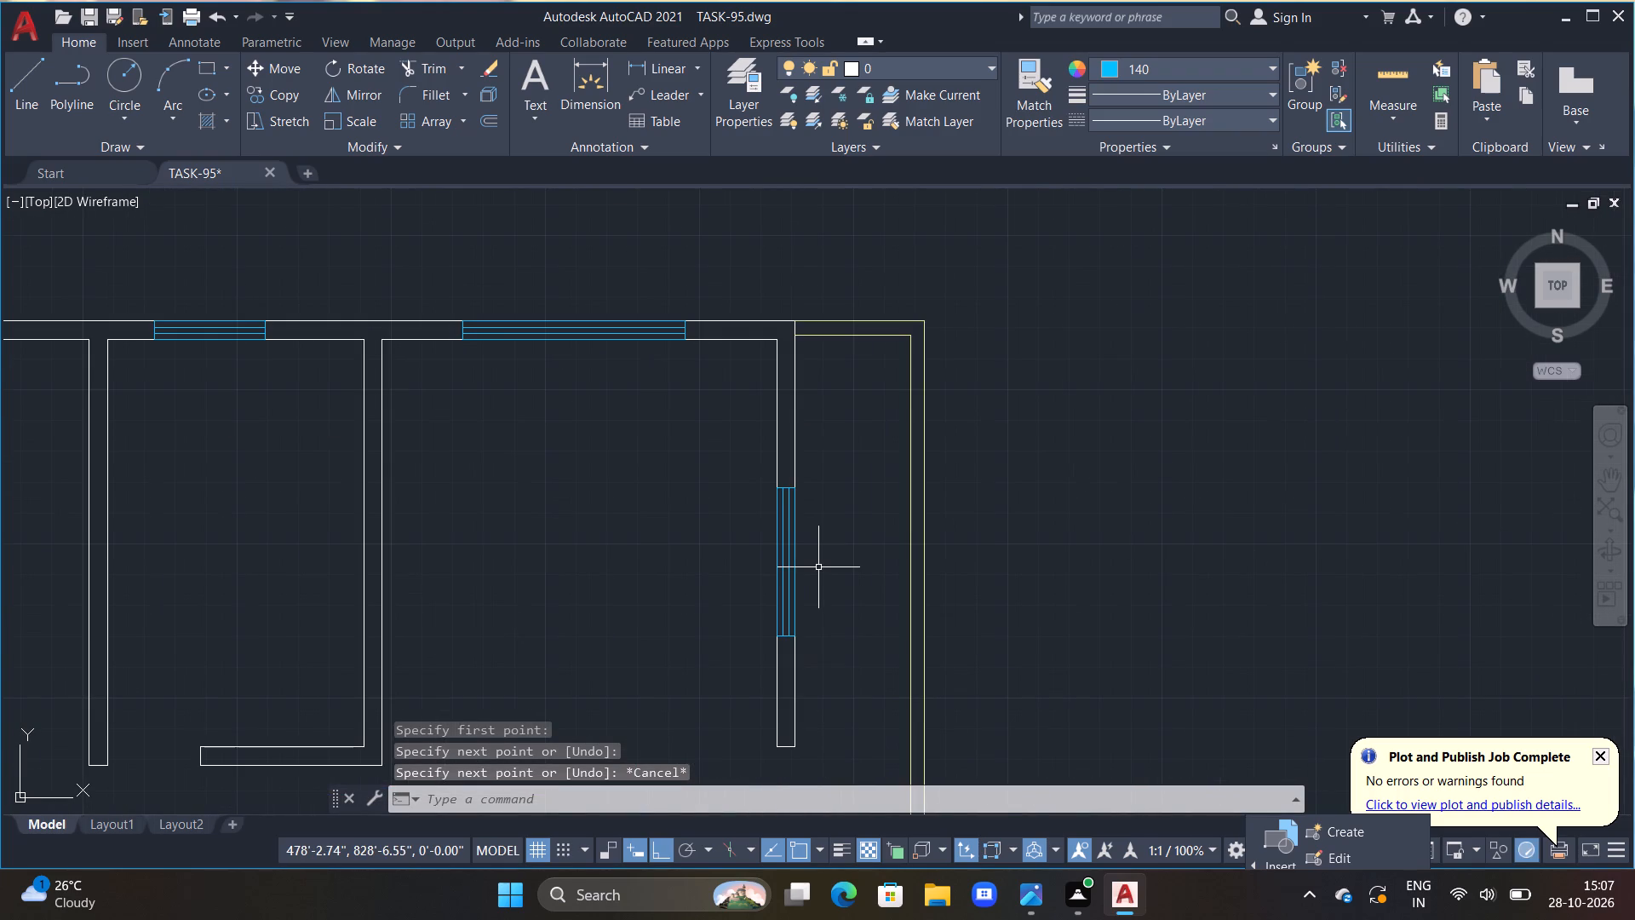
text(L)
key(space)
scroll(787, 555, up, 3)
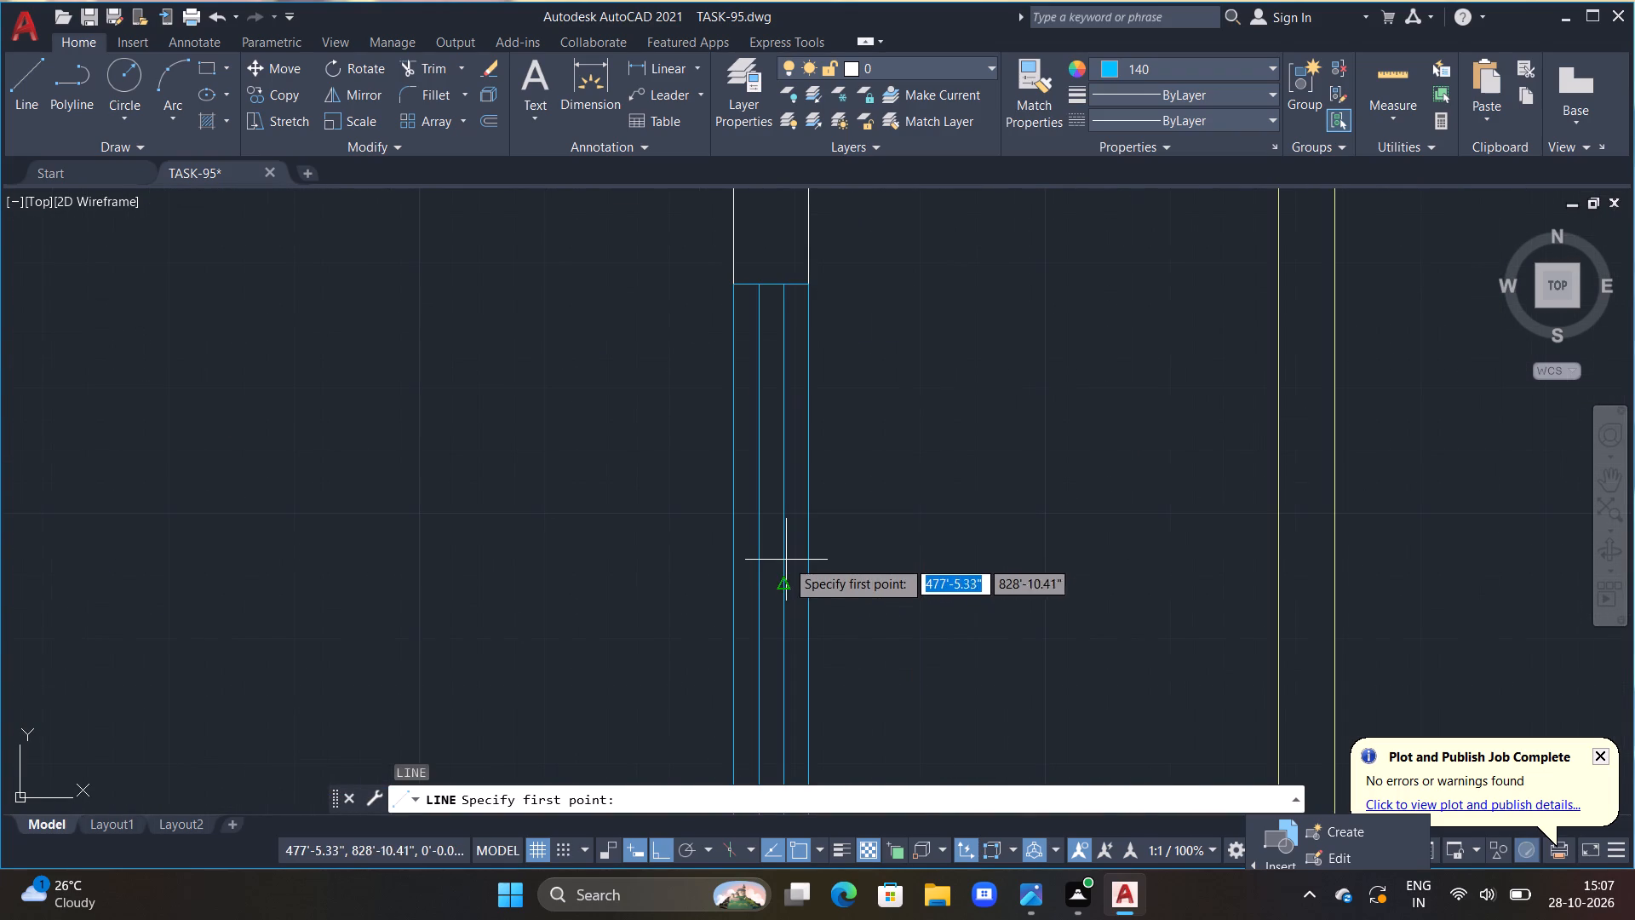
click(783, 592)
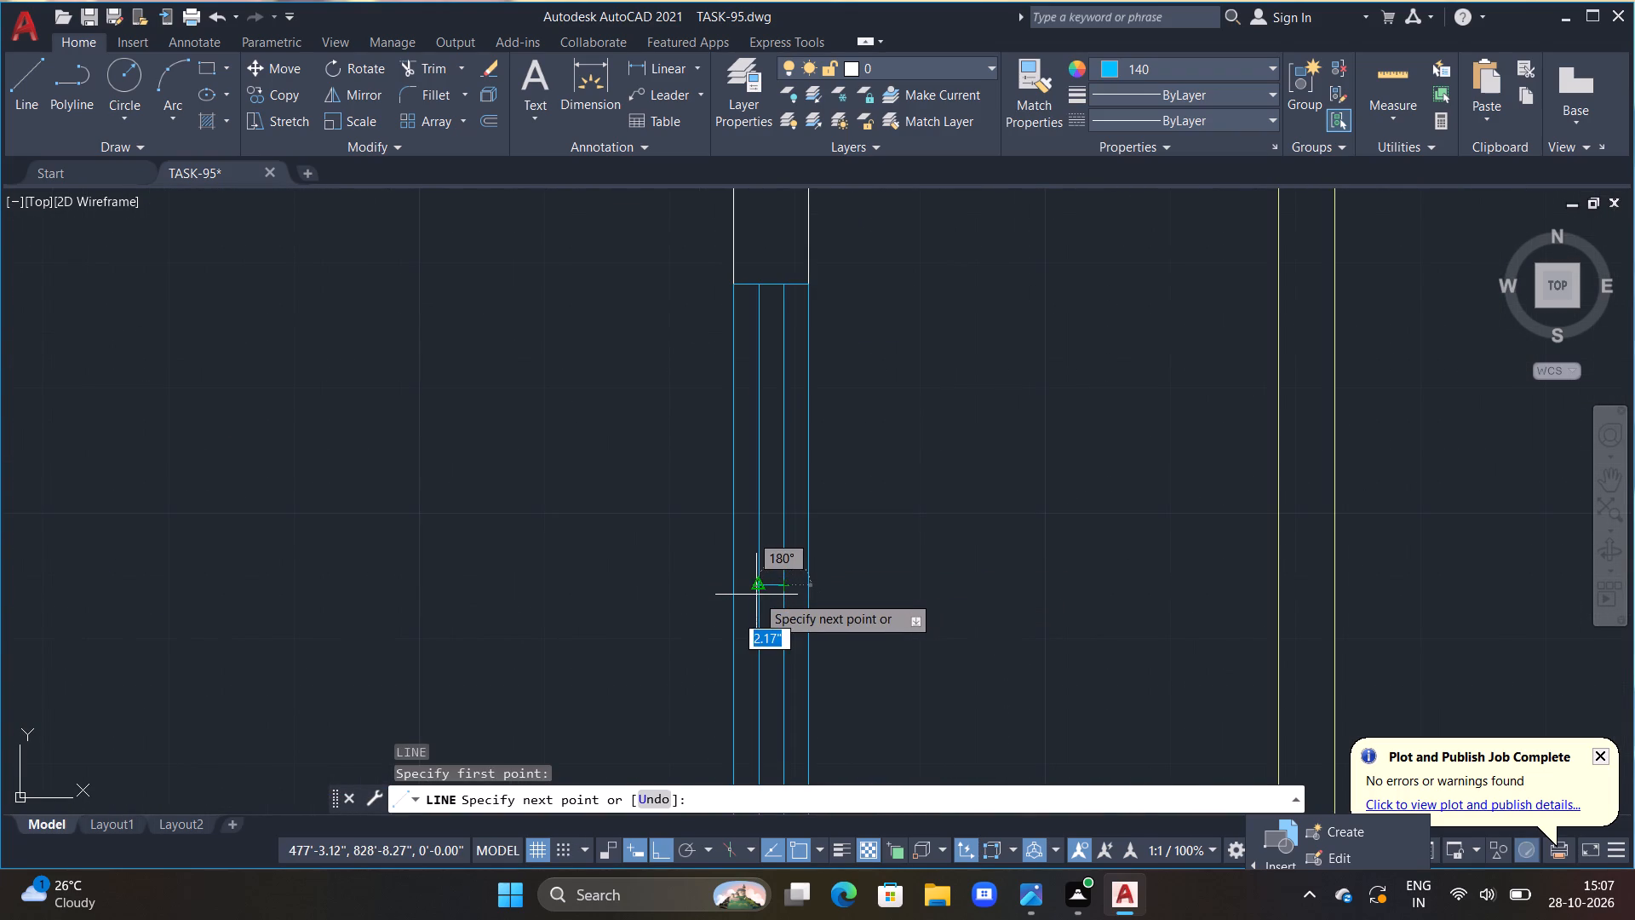
click(756, 595)
key(Escape)
Draw a short vertical line joining the midpoints of the two inner lines in the top-right room's top window.
scroll(756, 595, down, 3)
middle_drag(558, 501, 992, 625)
scroll(1024, 500, up, 2)
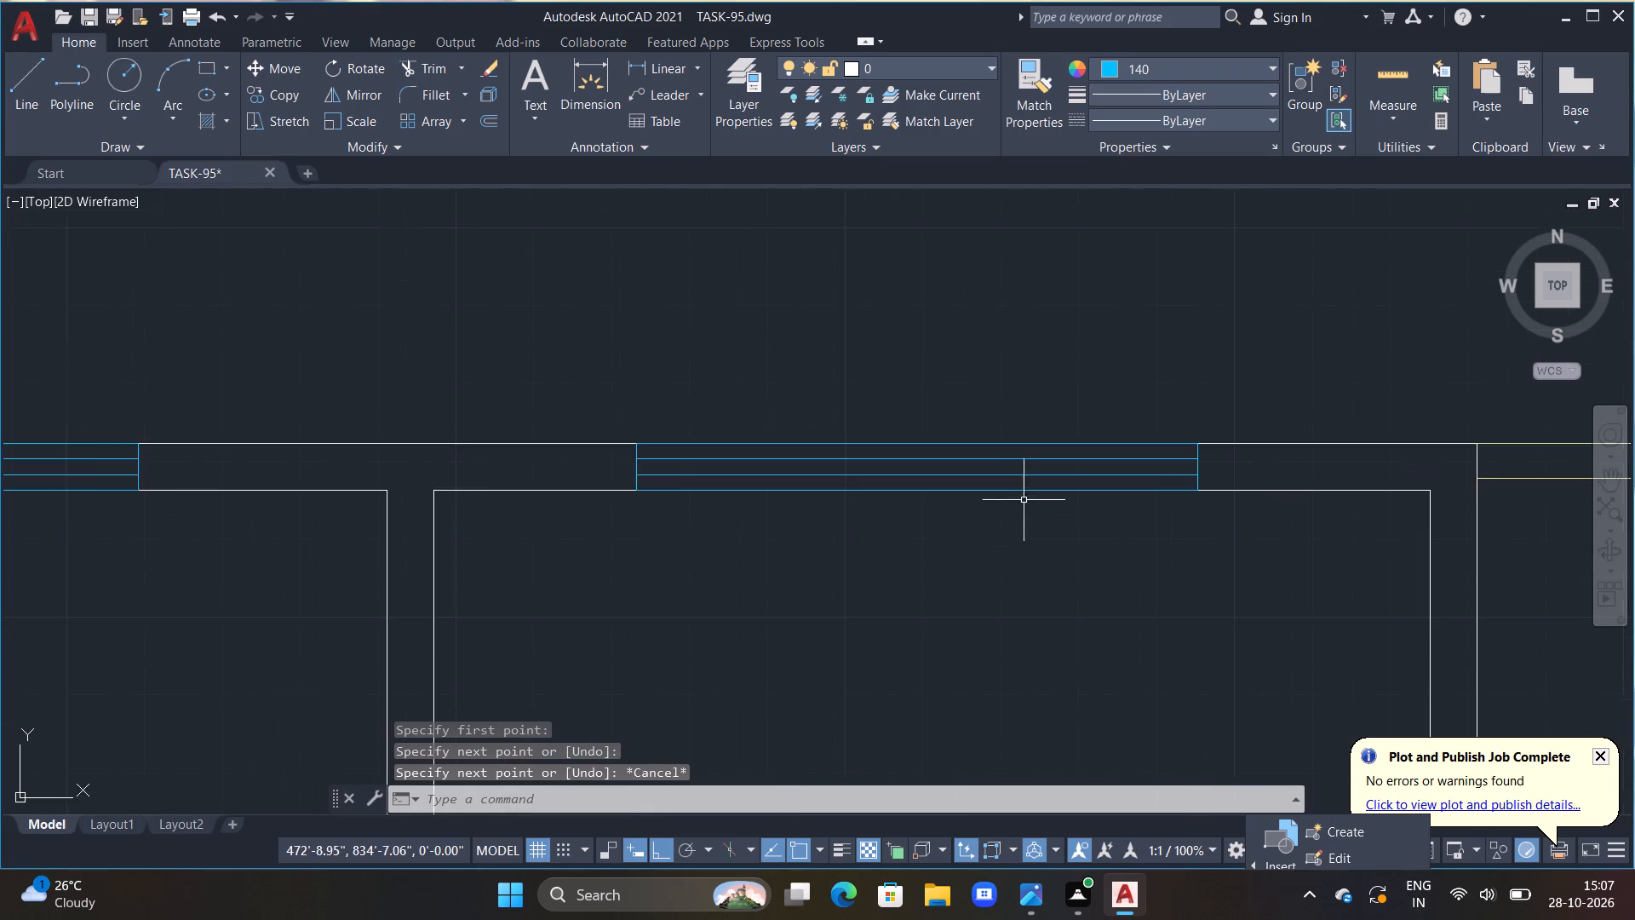
scroll(1001, 517, up, 1)
text(L)
key(space)
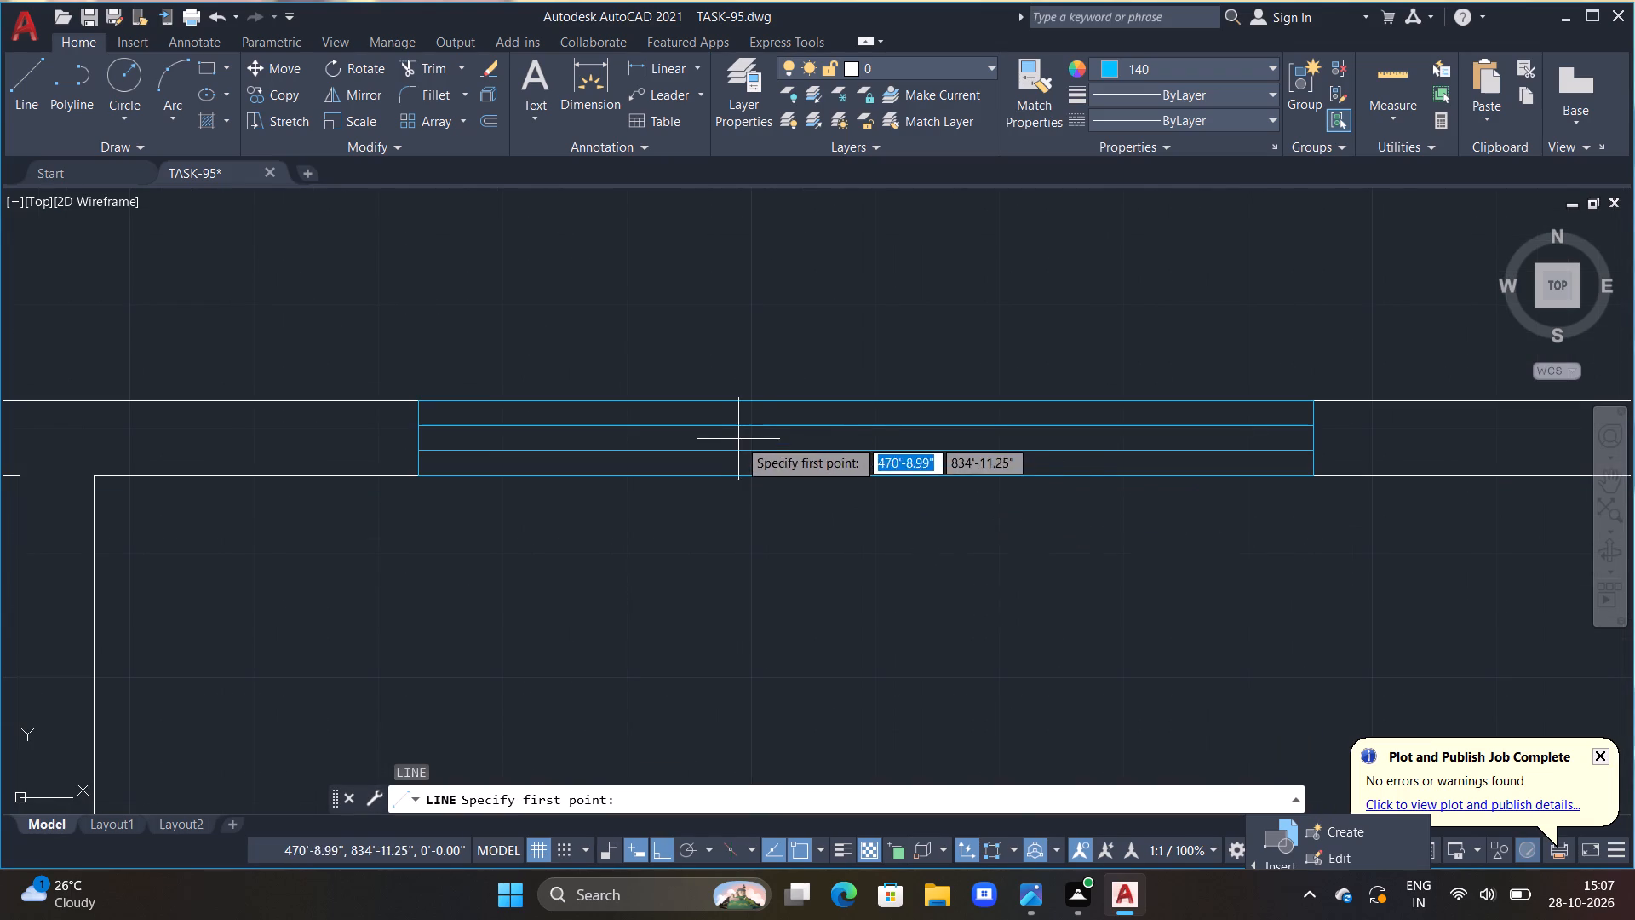
scroll(806, 449, down, 3)
scroll(844, 454, up, 4)
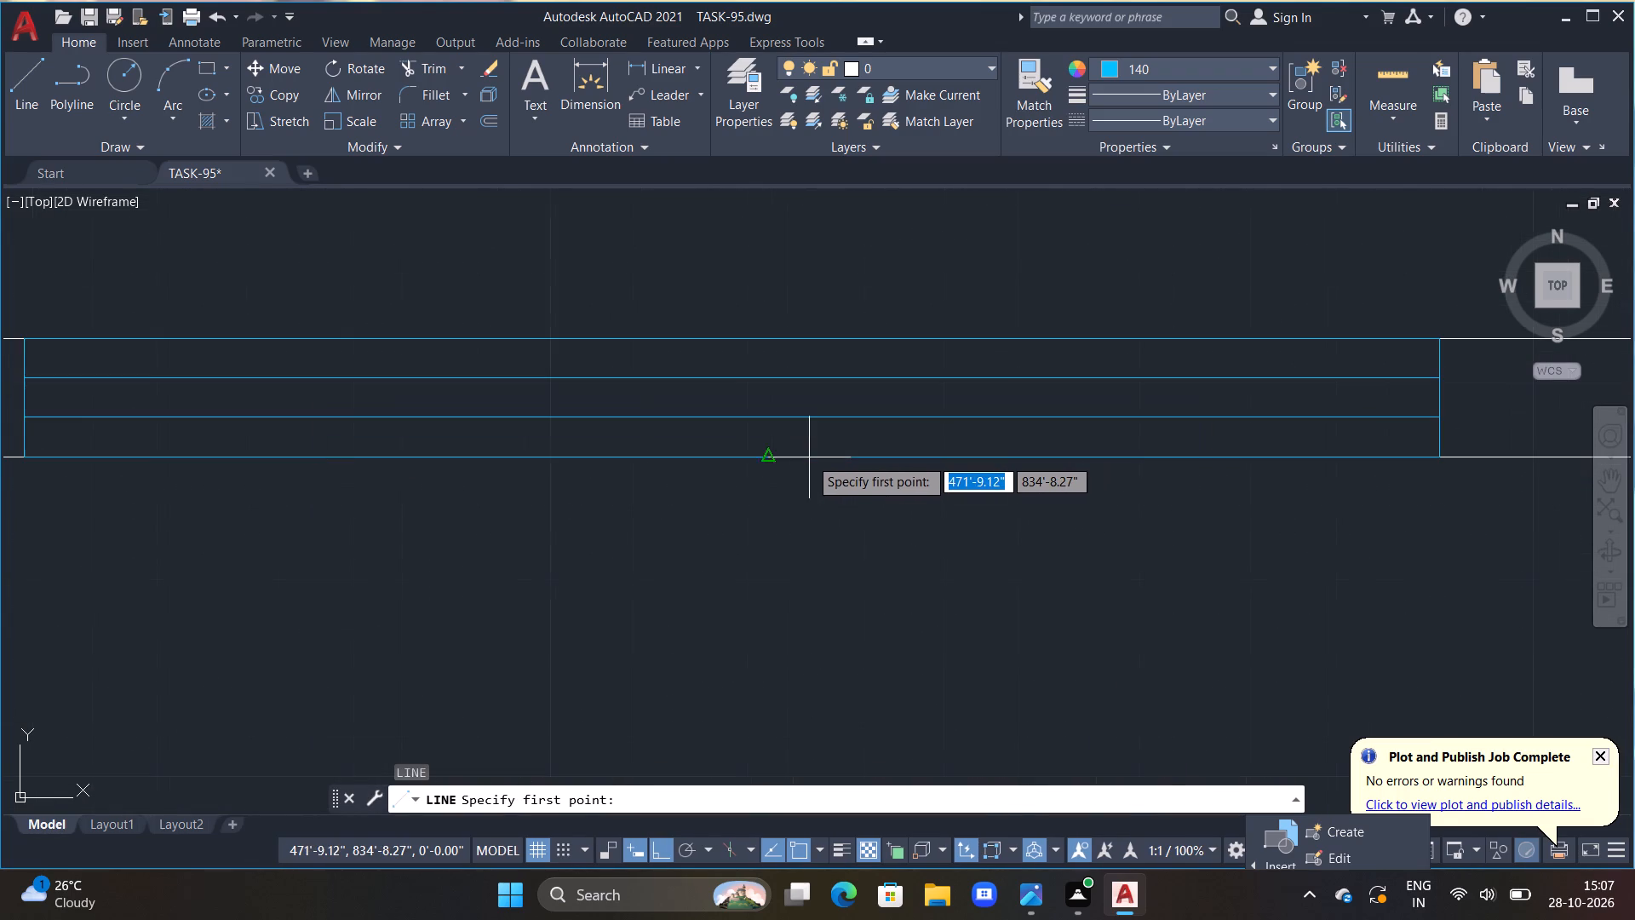
click(729, 416)
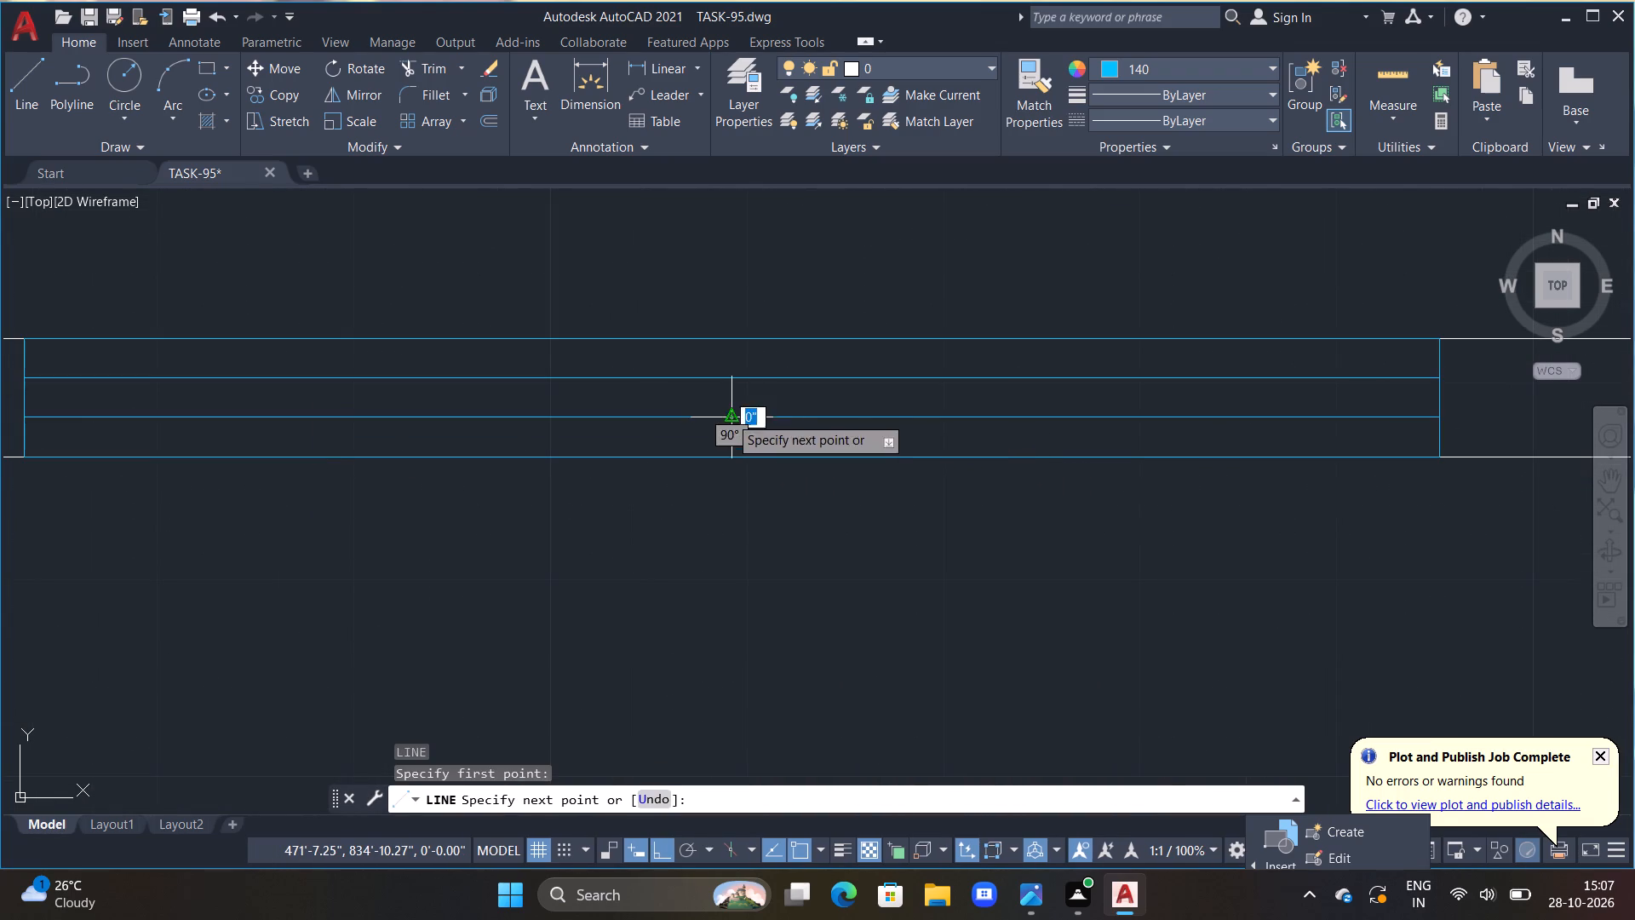
click(732, 381)
key(Escape)
Join the midpoints of the two inner lines with a short vertical line in the top window of the narrow room beside the top-right room.
scroll(732, 387, down, 3)
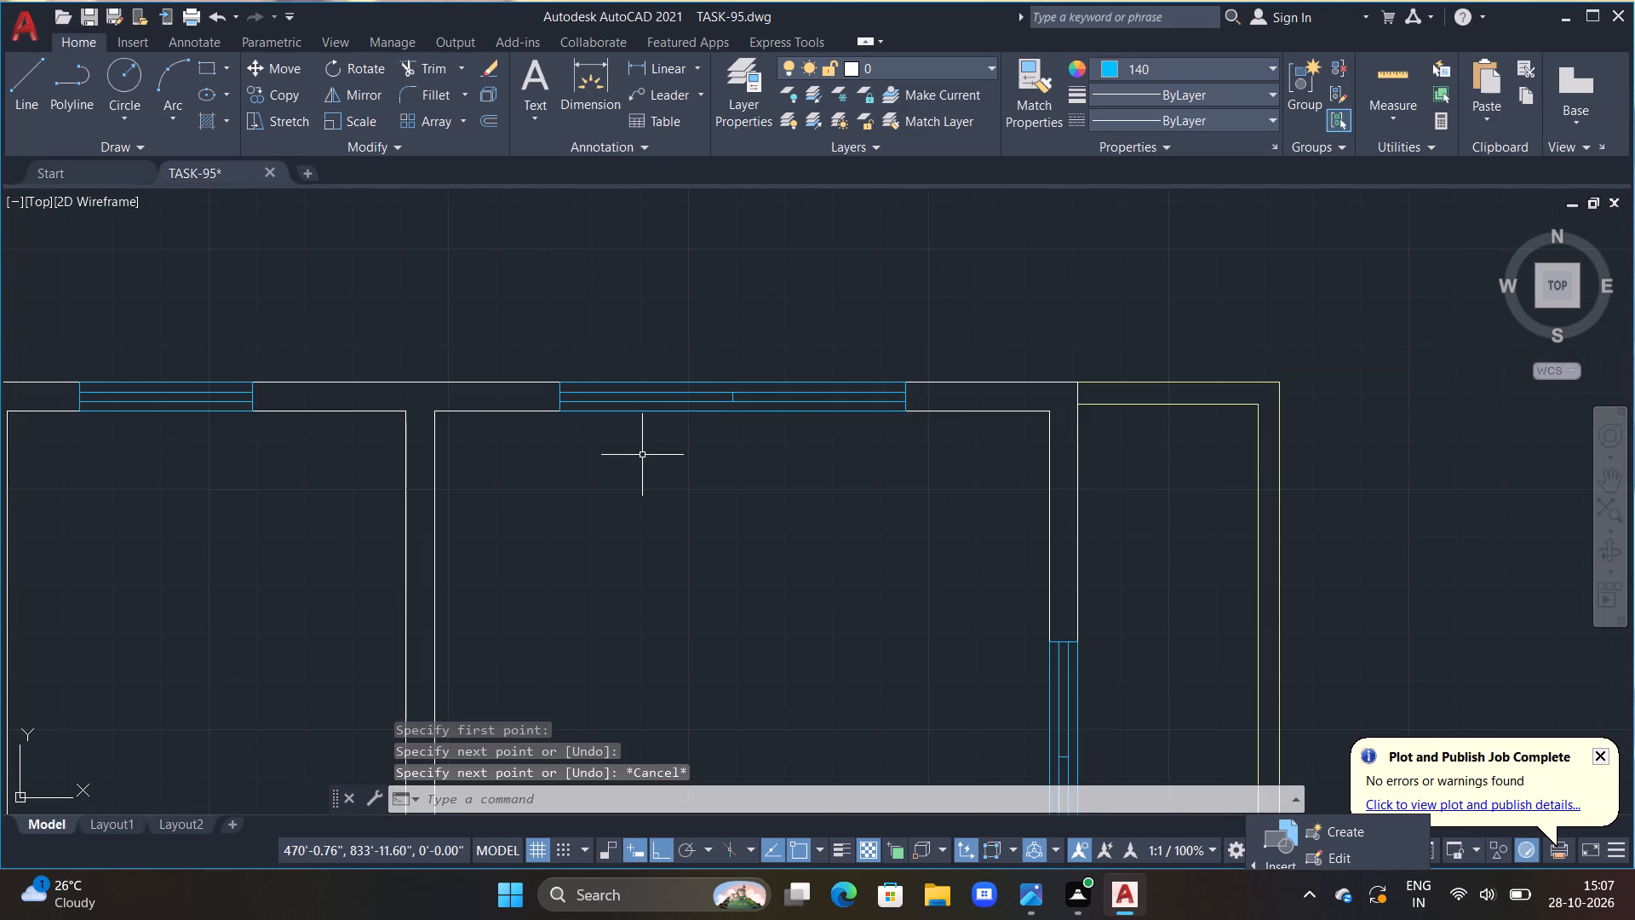
scroll(640, 455, down, 2)
middle_drag(640, 455, 1110, 444)
scroll(960, 427, up, 5)
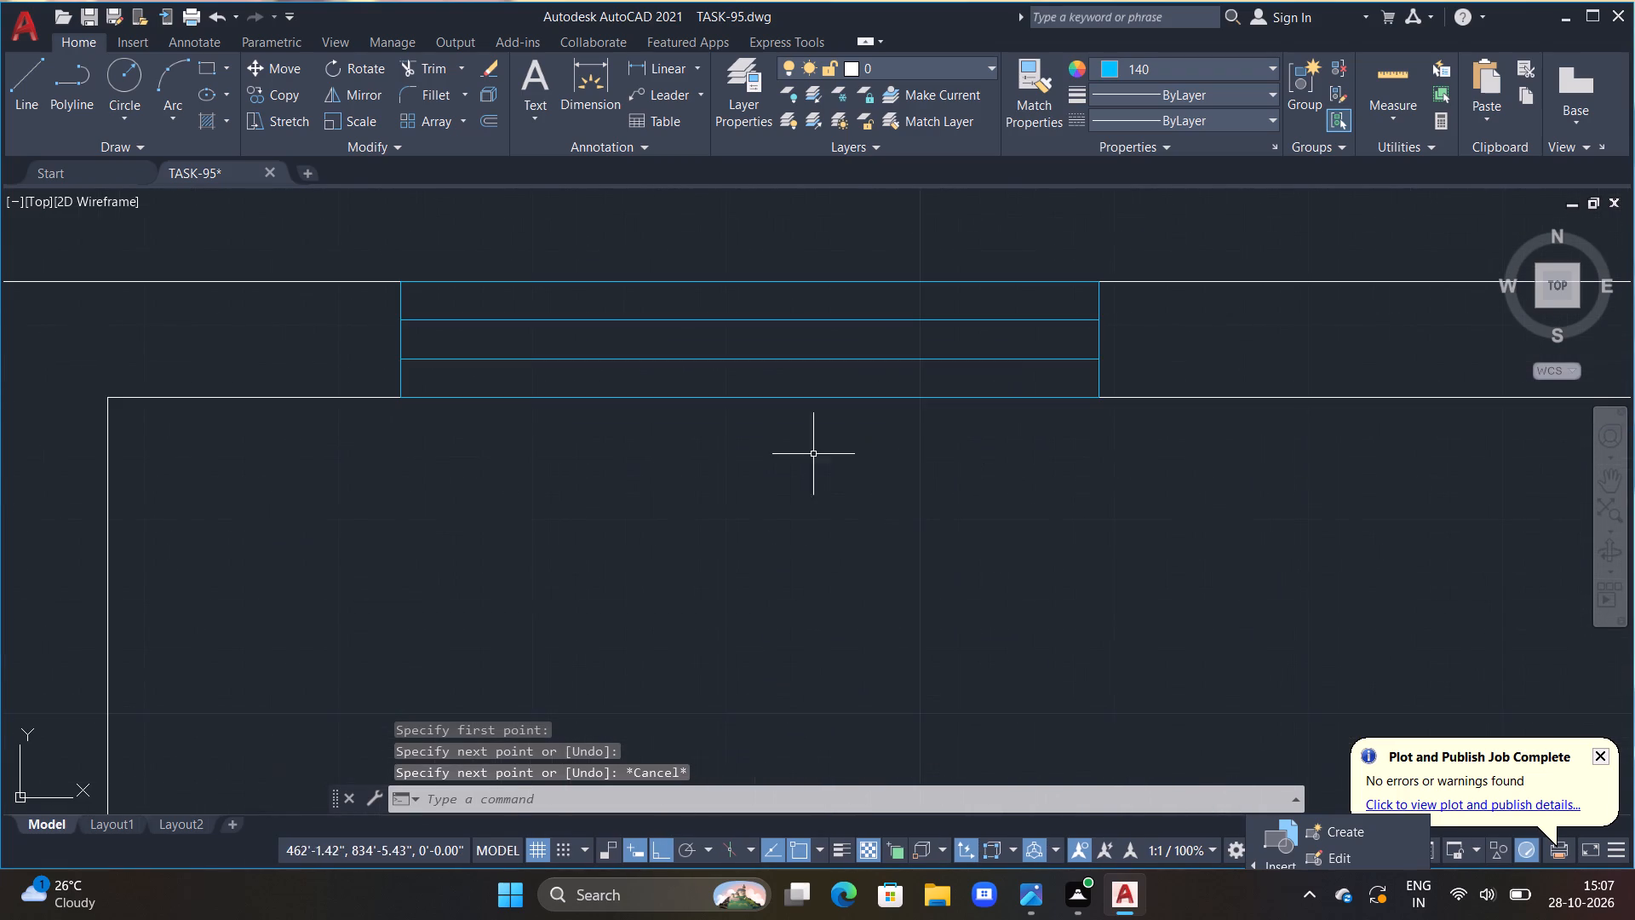
middle_drag(870, 509, 1271, 658)
middle_drag(1208, 646, 1085, 631)
text(L)
key(space)
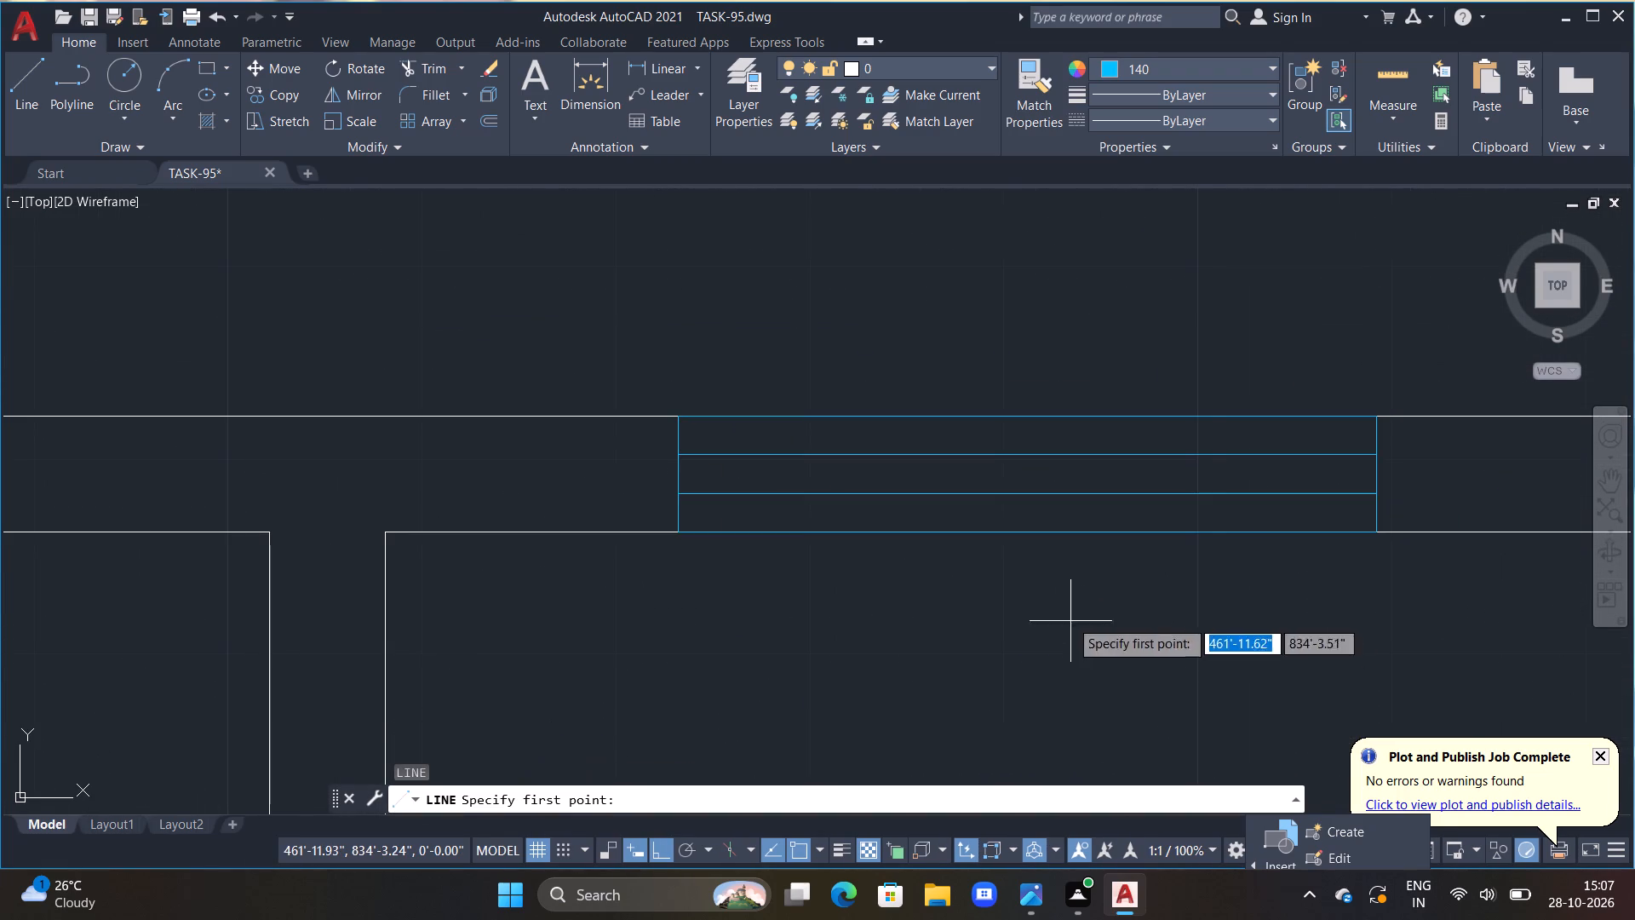
click(1027, 495)
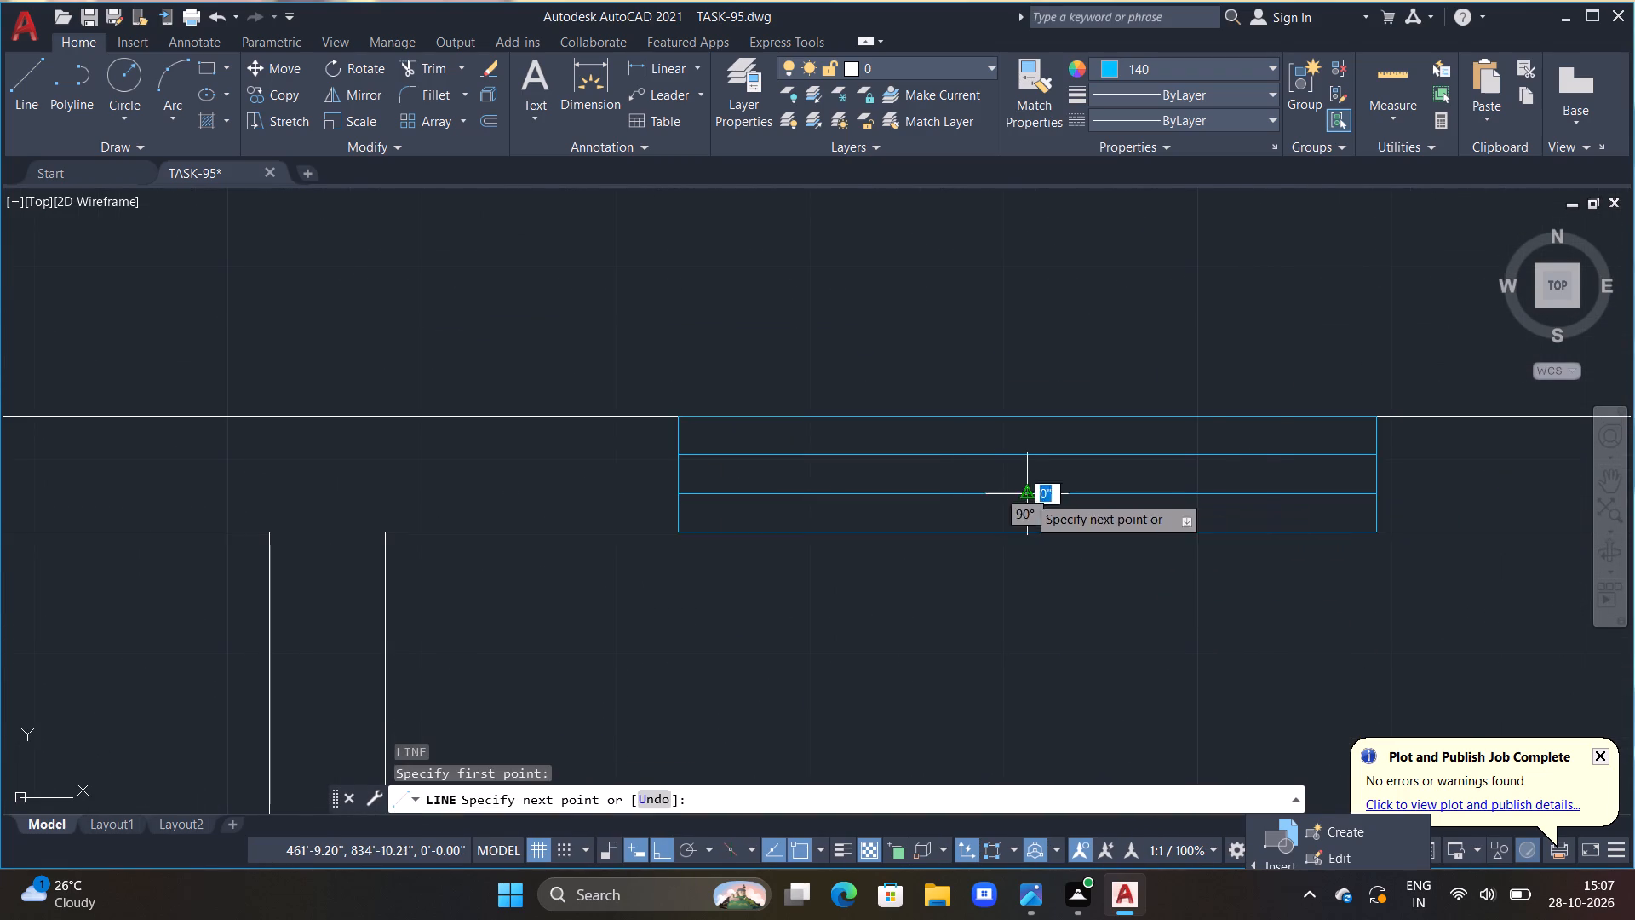
click(1029, 459)
key(Escape)
Draw a short vertical line joining the midpoints of the two inner lines in the wide central space's top window.
scroll(1030, 459, down, 3)
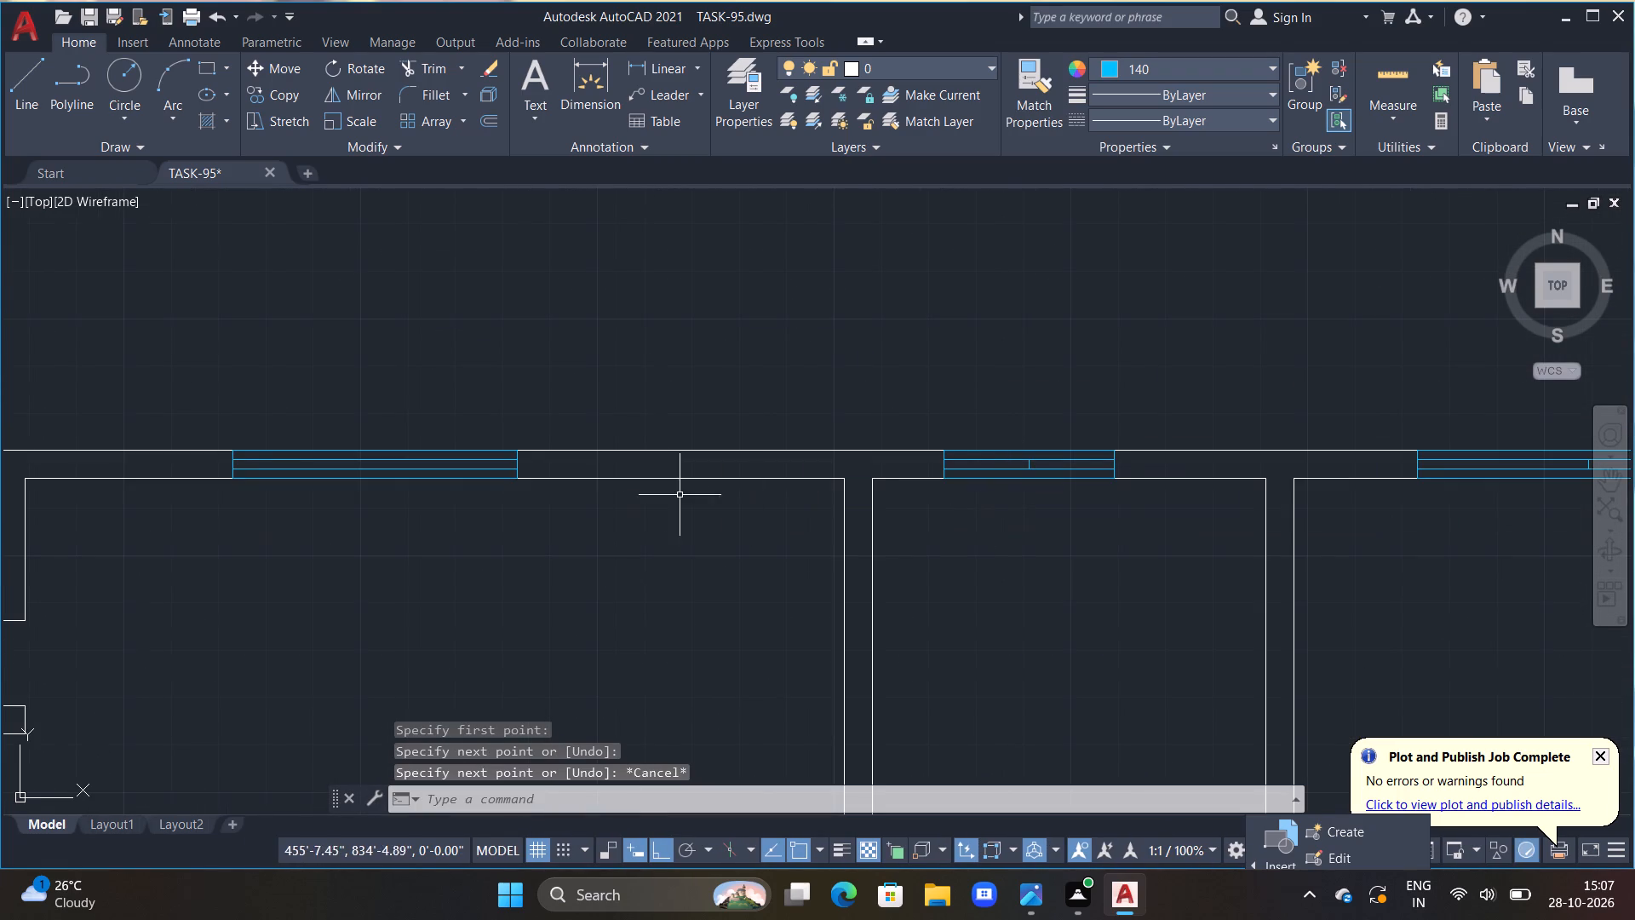
middle_drag(664, 490, 1007, 486)
middle_drag(620, 502, 783, 524)
scroll(783, 525, up, 2)
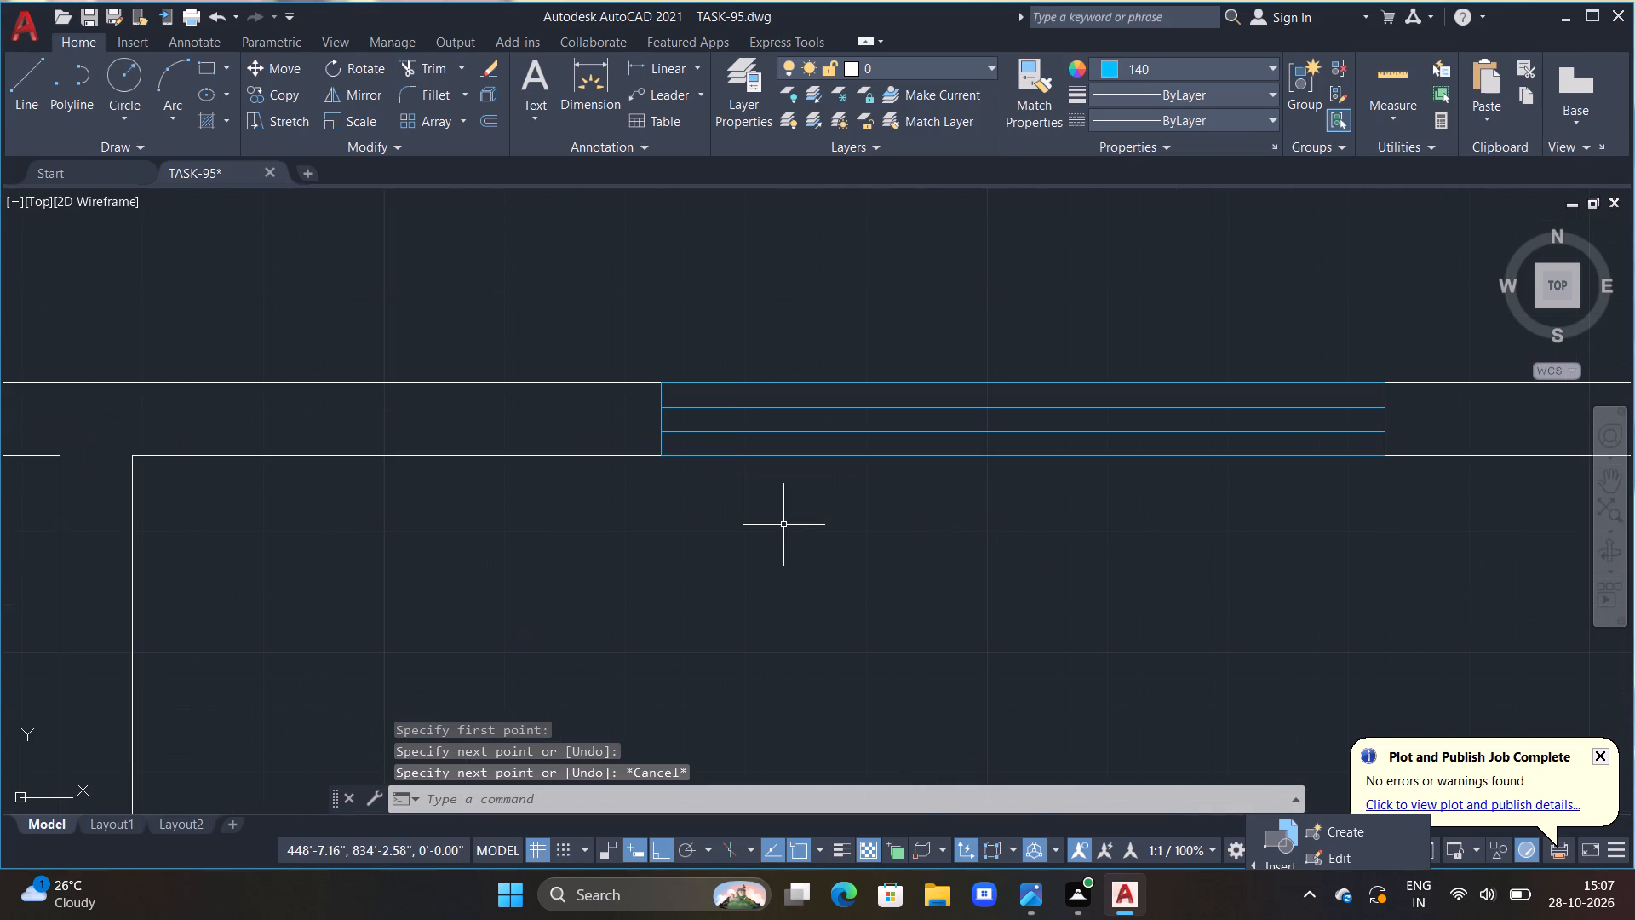
text(L)
key(space)
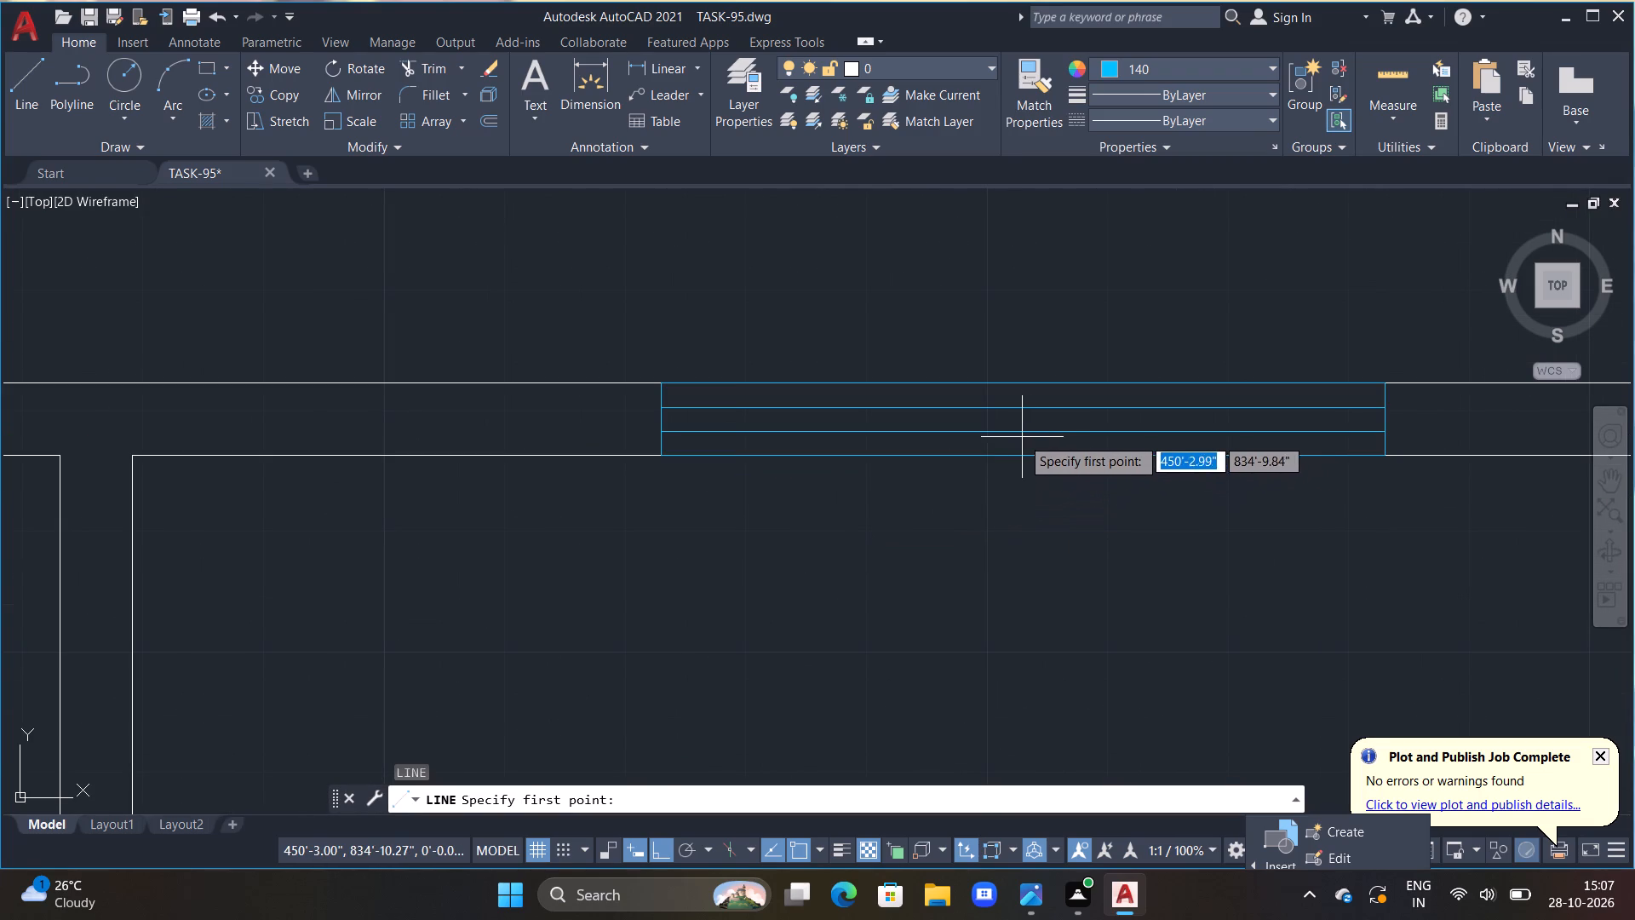
click(1018, 435)
click(1021, 411)
key(Escape)
Draw a short vertical line joining the midpoints of the two inner lines in the small top-left room's top window.
scroll(1021, 410, down, 3)
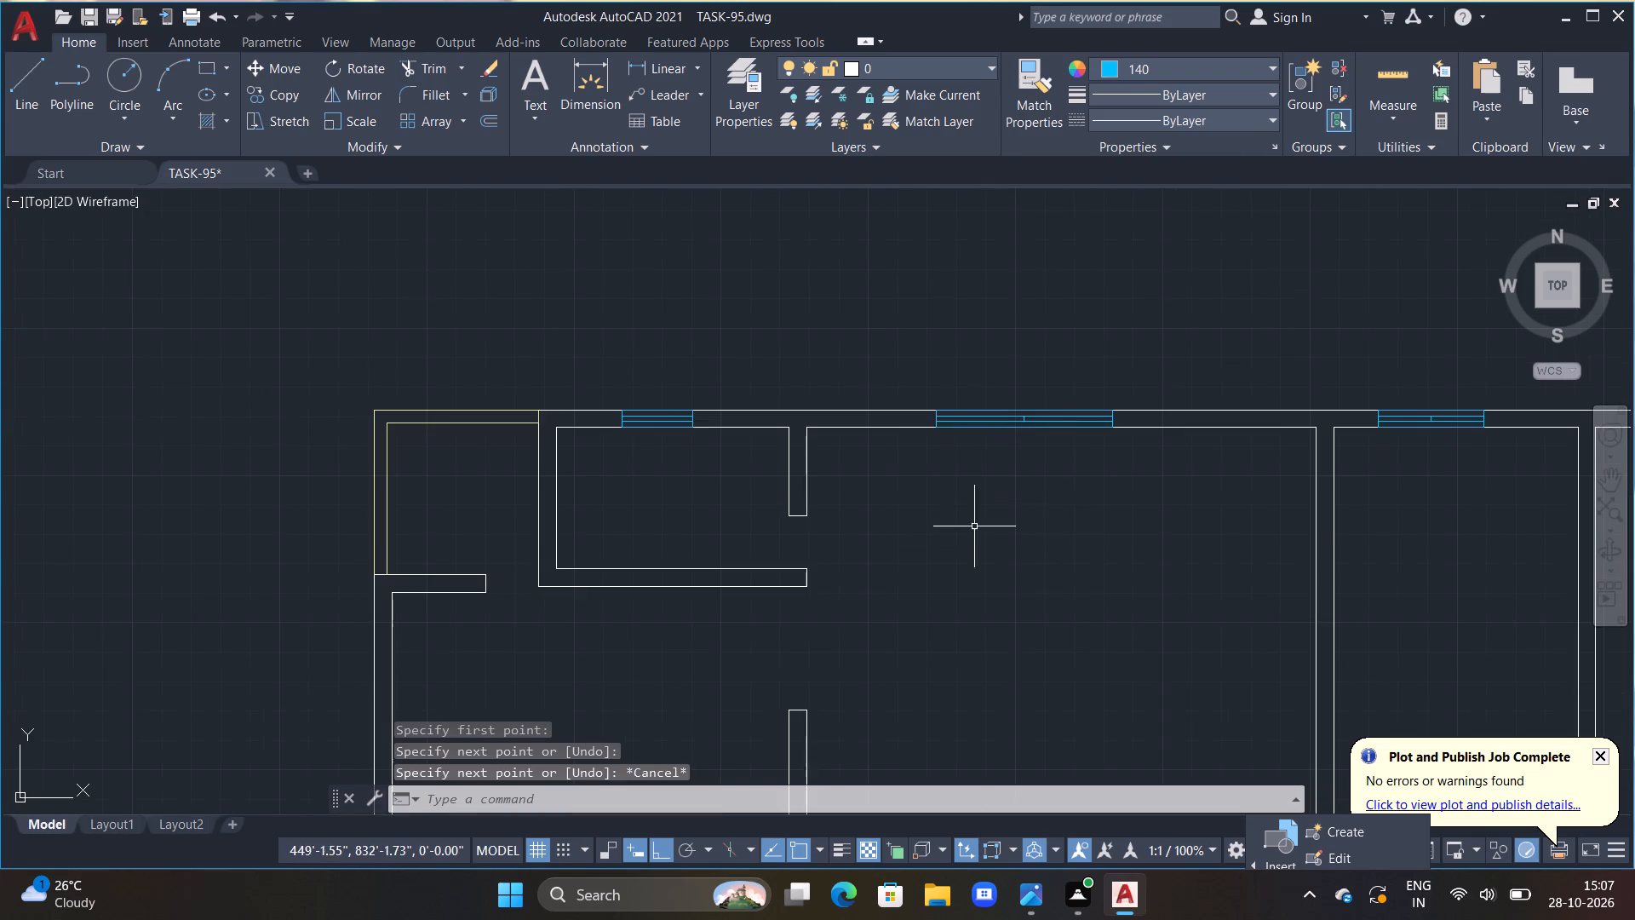
middle_drag(663, 446, 726, 480)
scroll(726, 480, up, 2)
middle_drag(728, 475, 804, 572)
scroll(804, 572, up, 1)
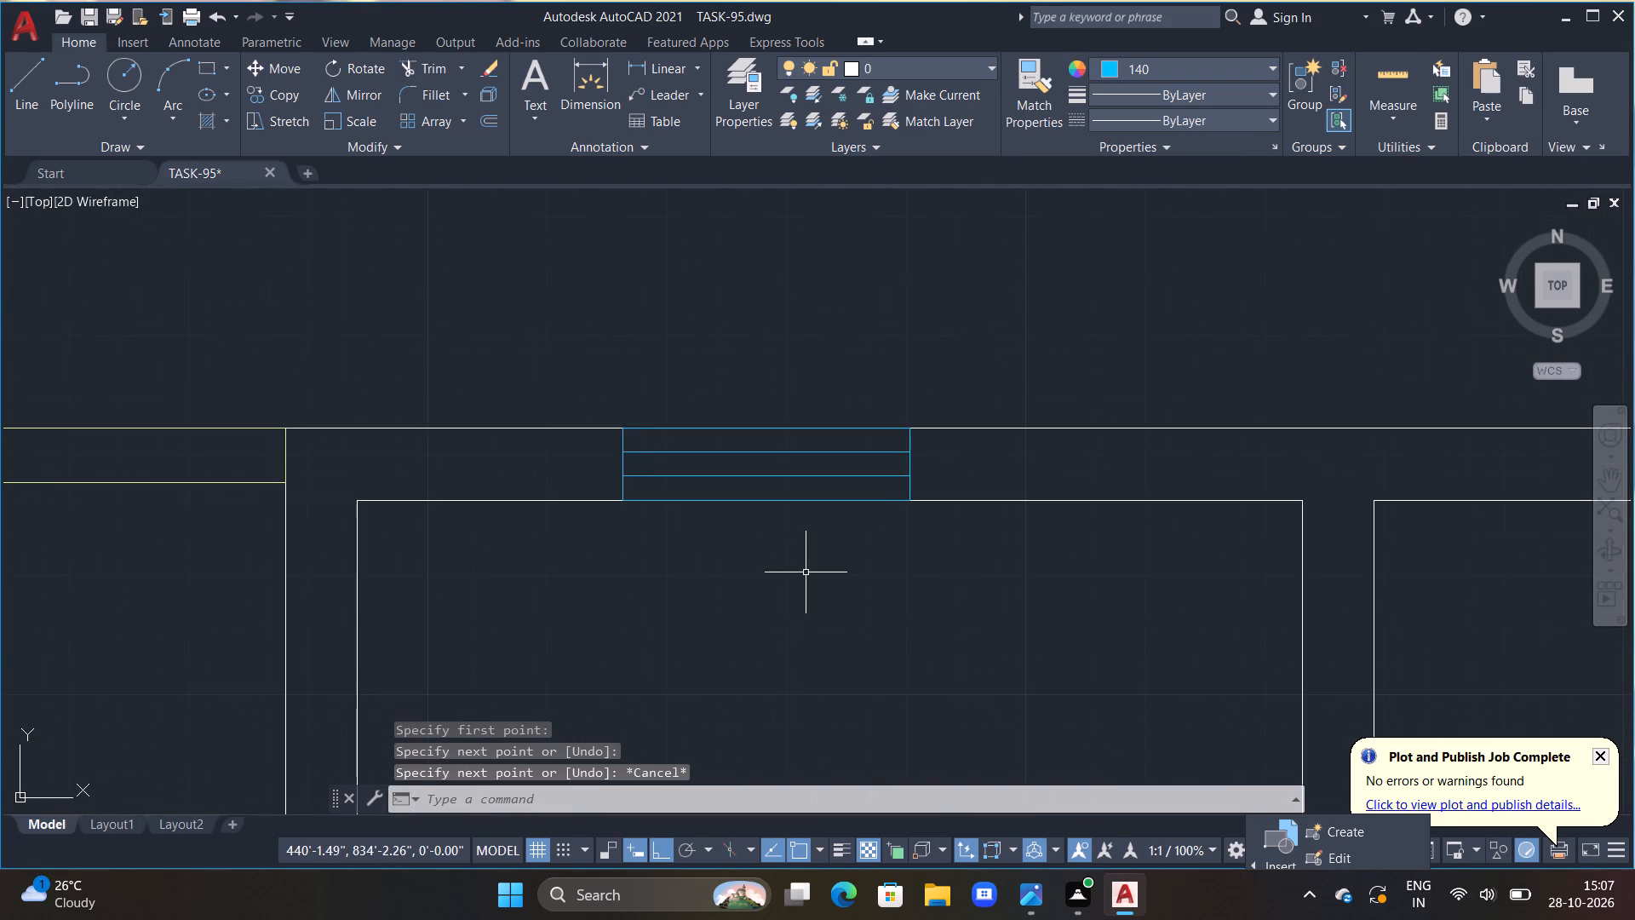
middle_drag(840, 596, 937, 667)
text(L)
key(space)
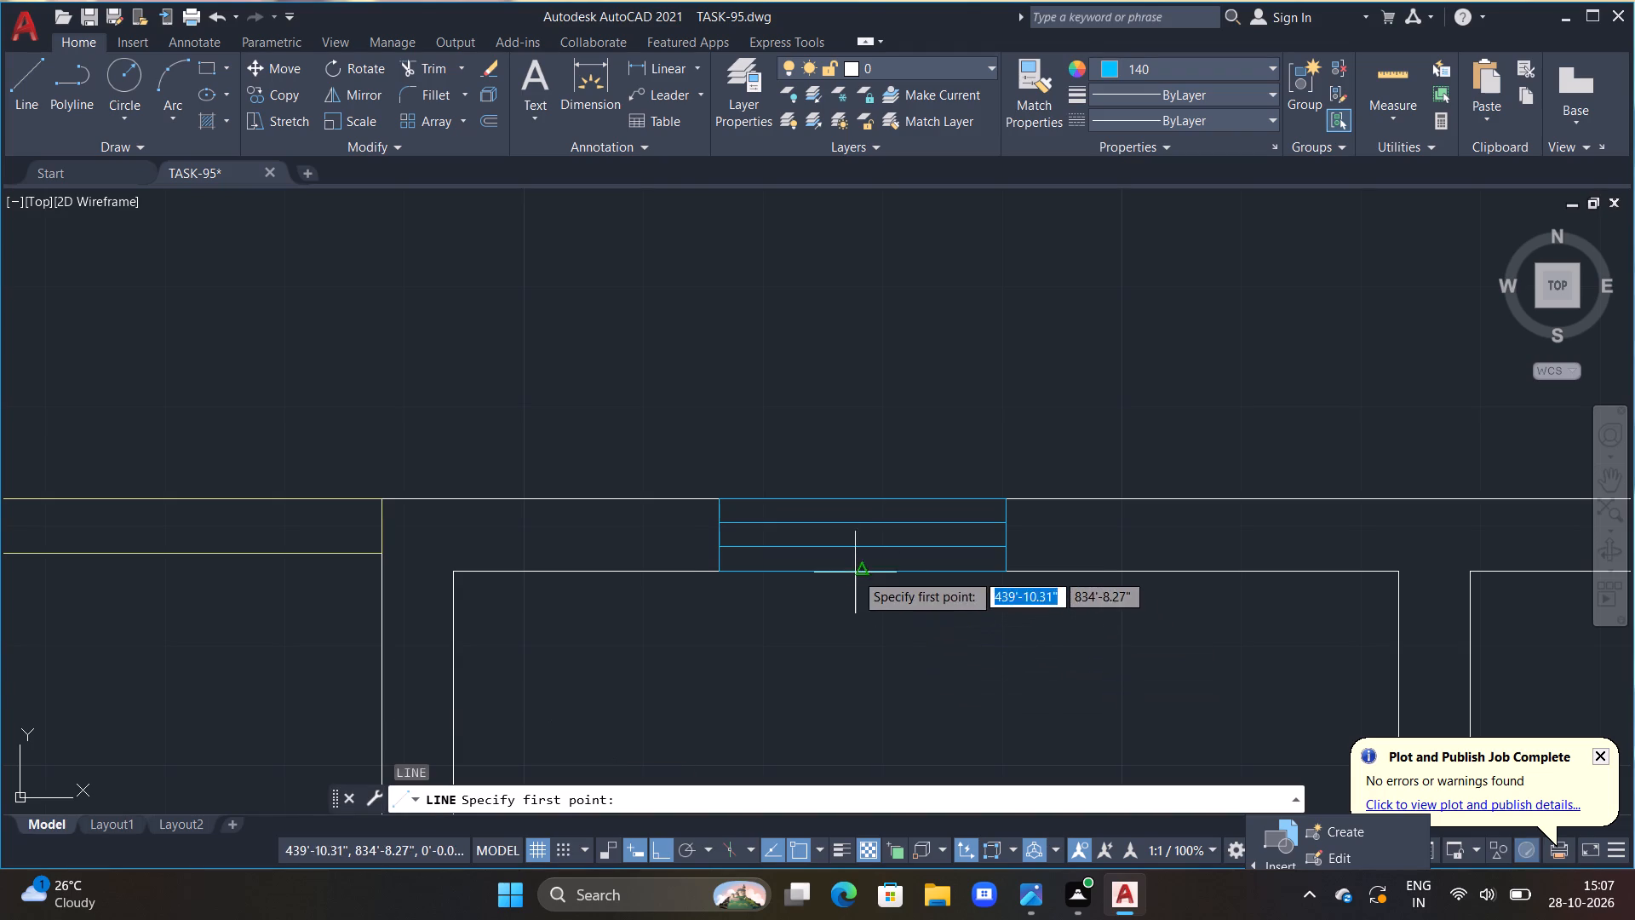
click(860, 546)
click(866, 526)
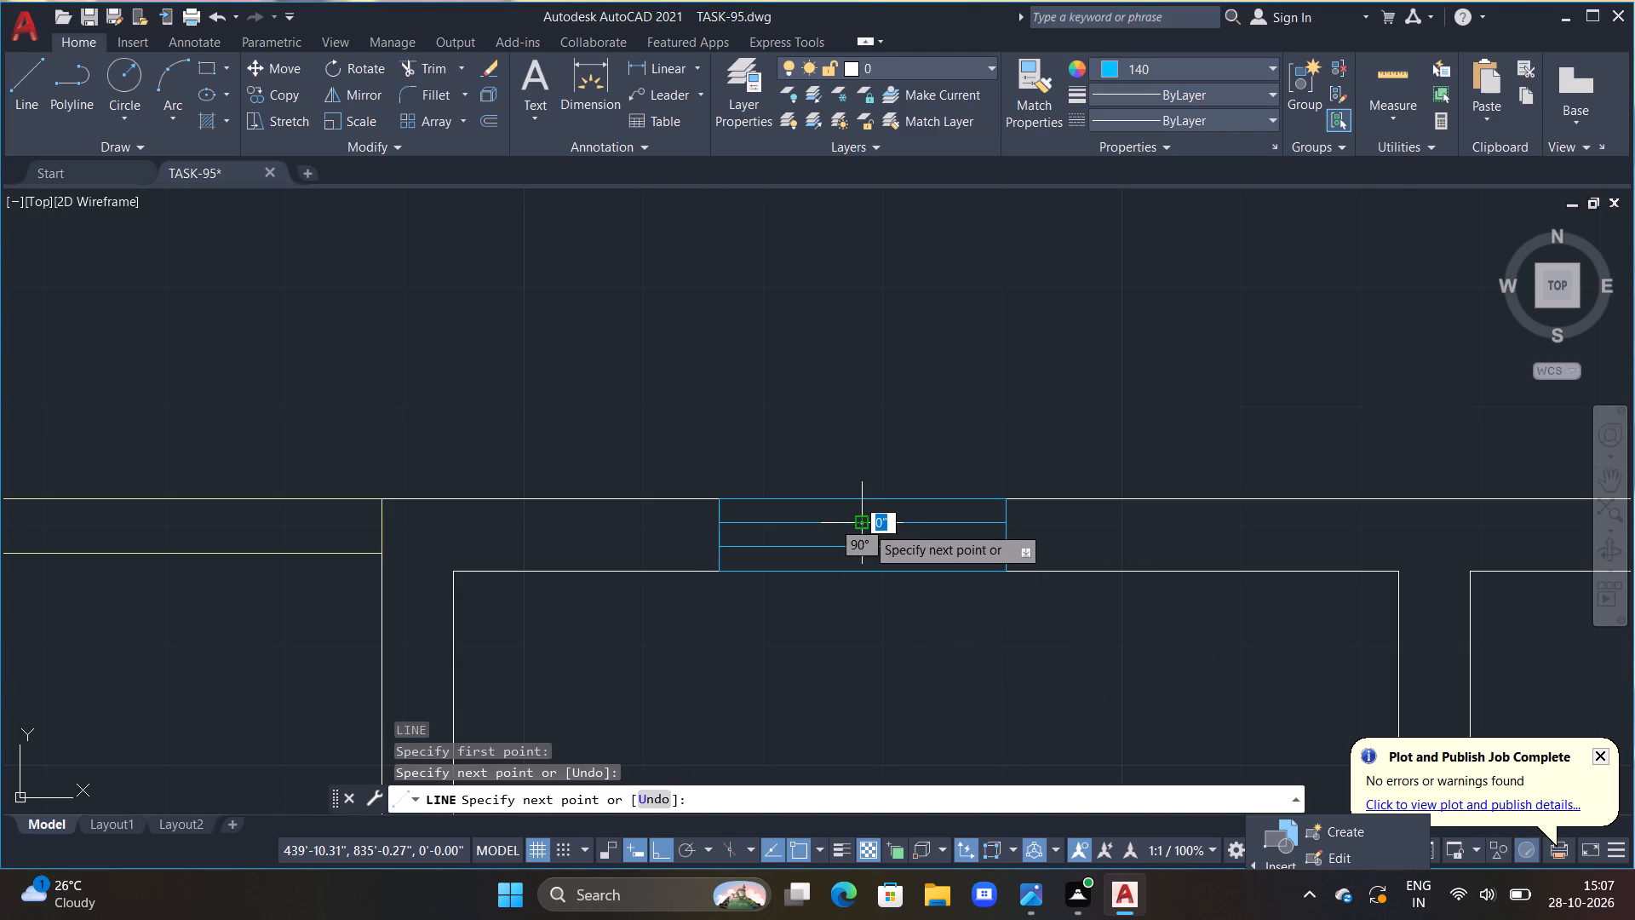
key(Escape)
Draw a horizontal line across the upper-left room's left wall, below the short wall stub, and trim both ends to the wall faces.
scroll(870, 582, down, 5)
middle_drag(869, 611, 654, 221)
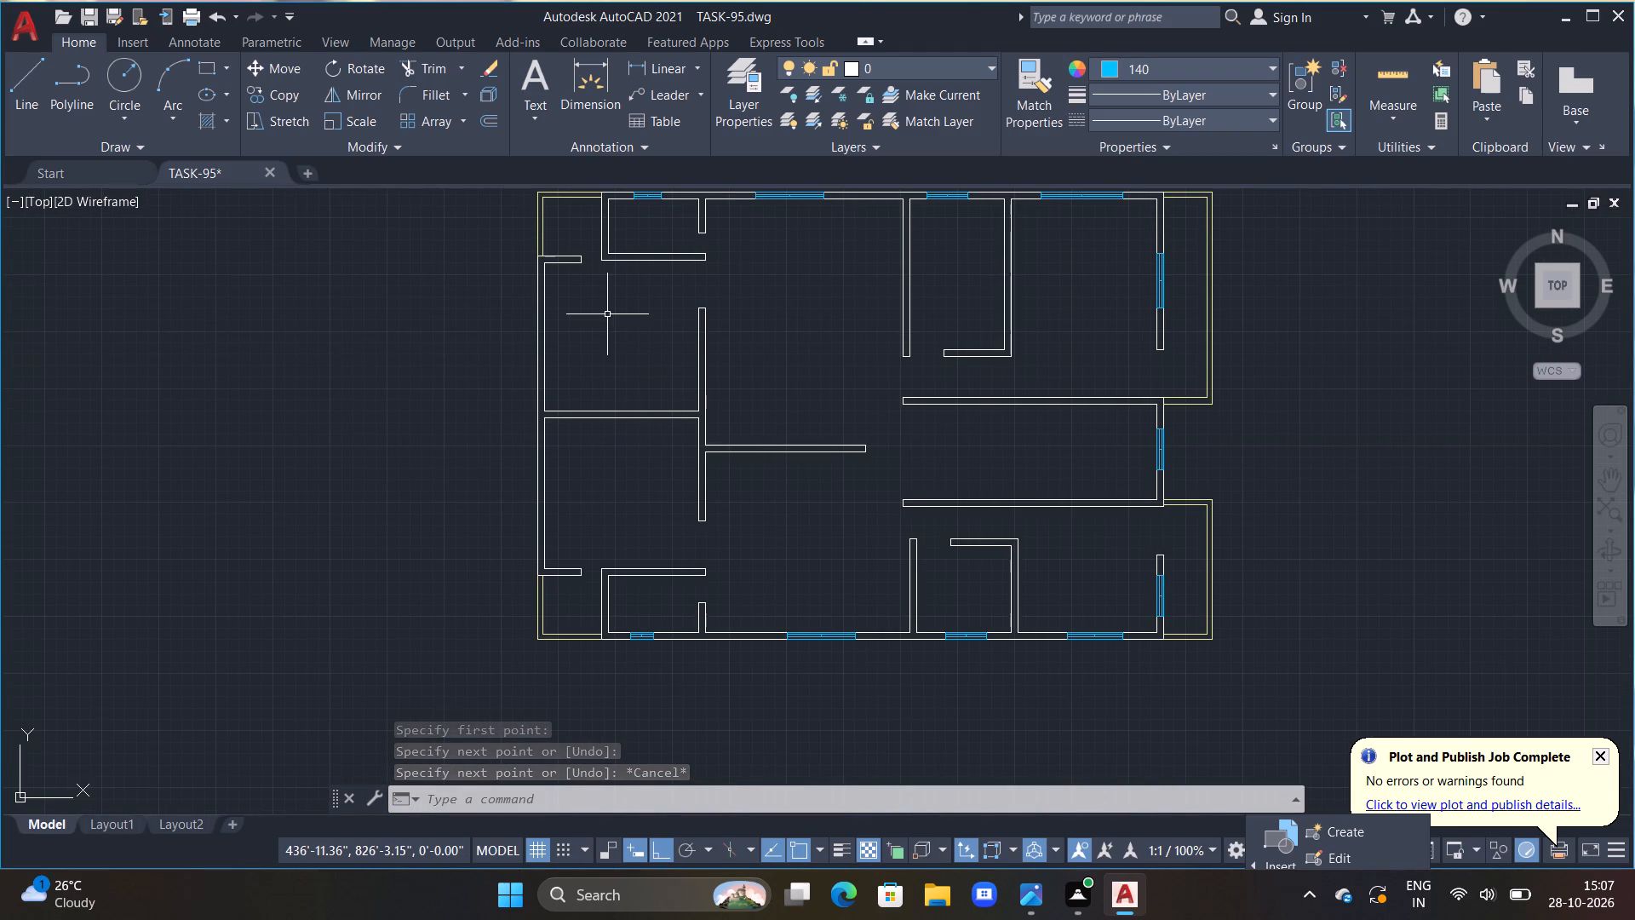
middle_drag(553, 328, 706, 331)
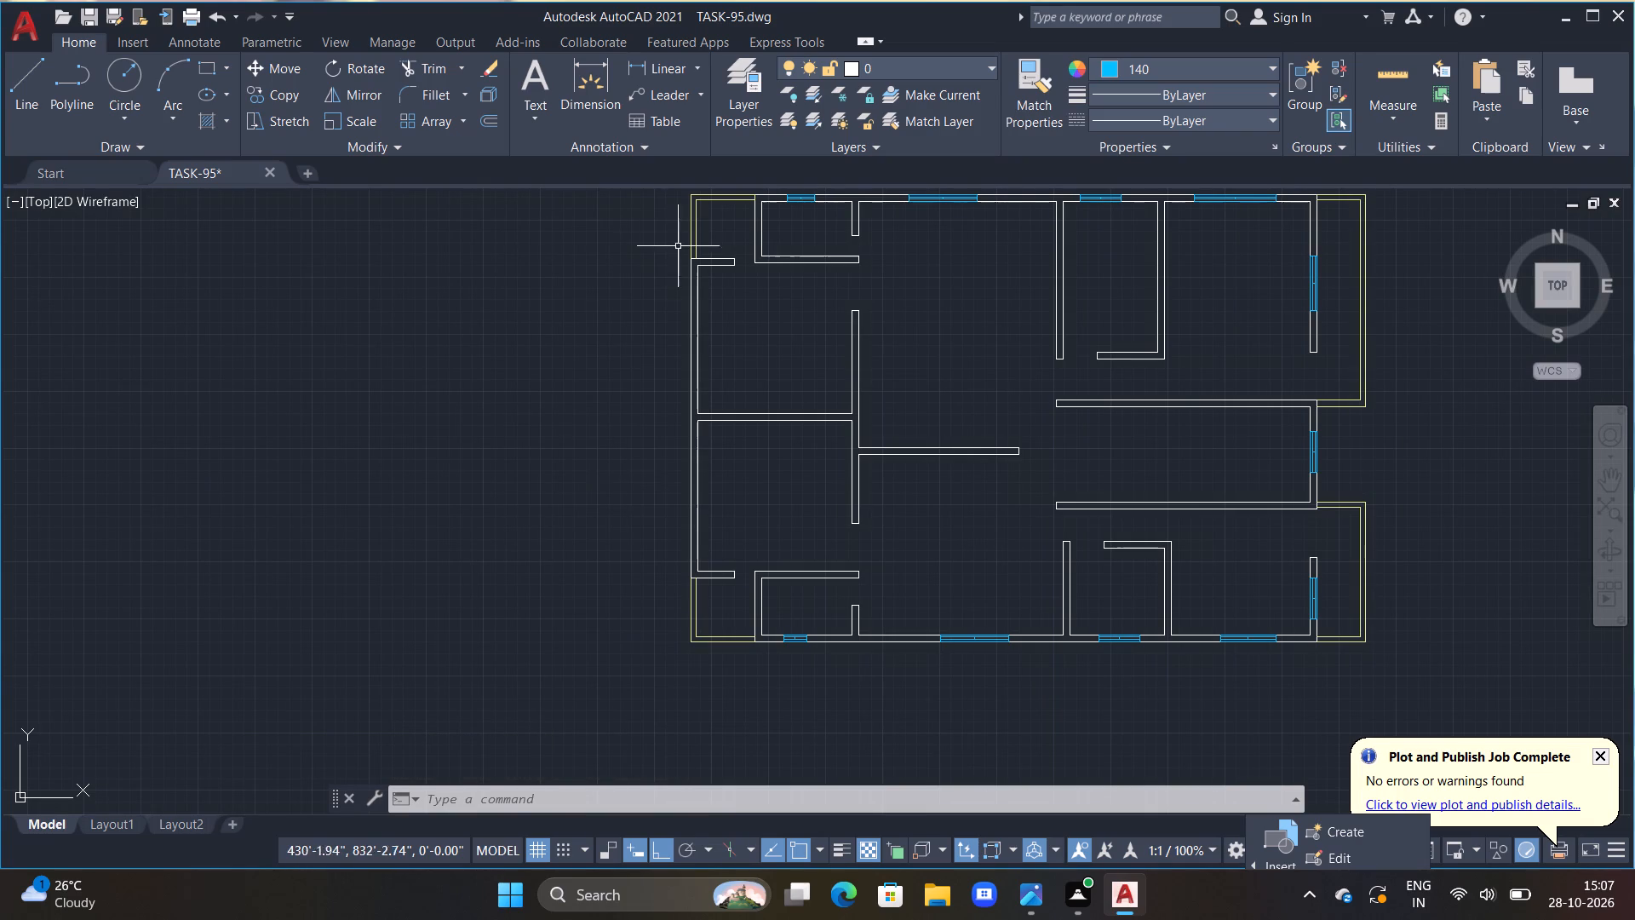
scroll(657, 299, up, 2)
scroll(769, 331, up, 1)
middle_drag(772, 332, 821, 462)
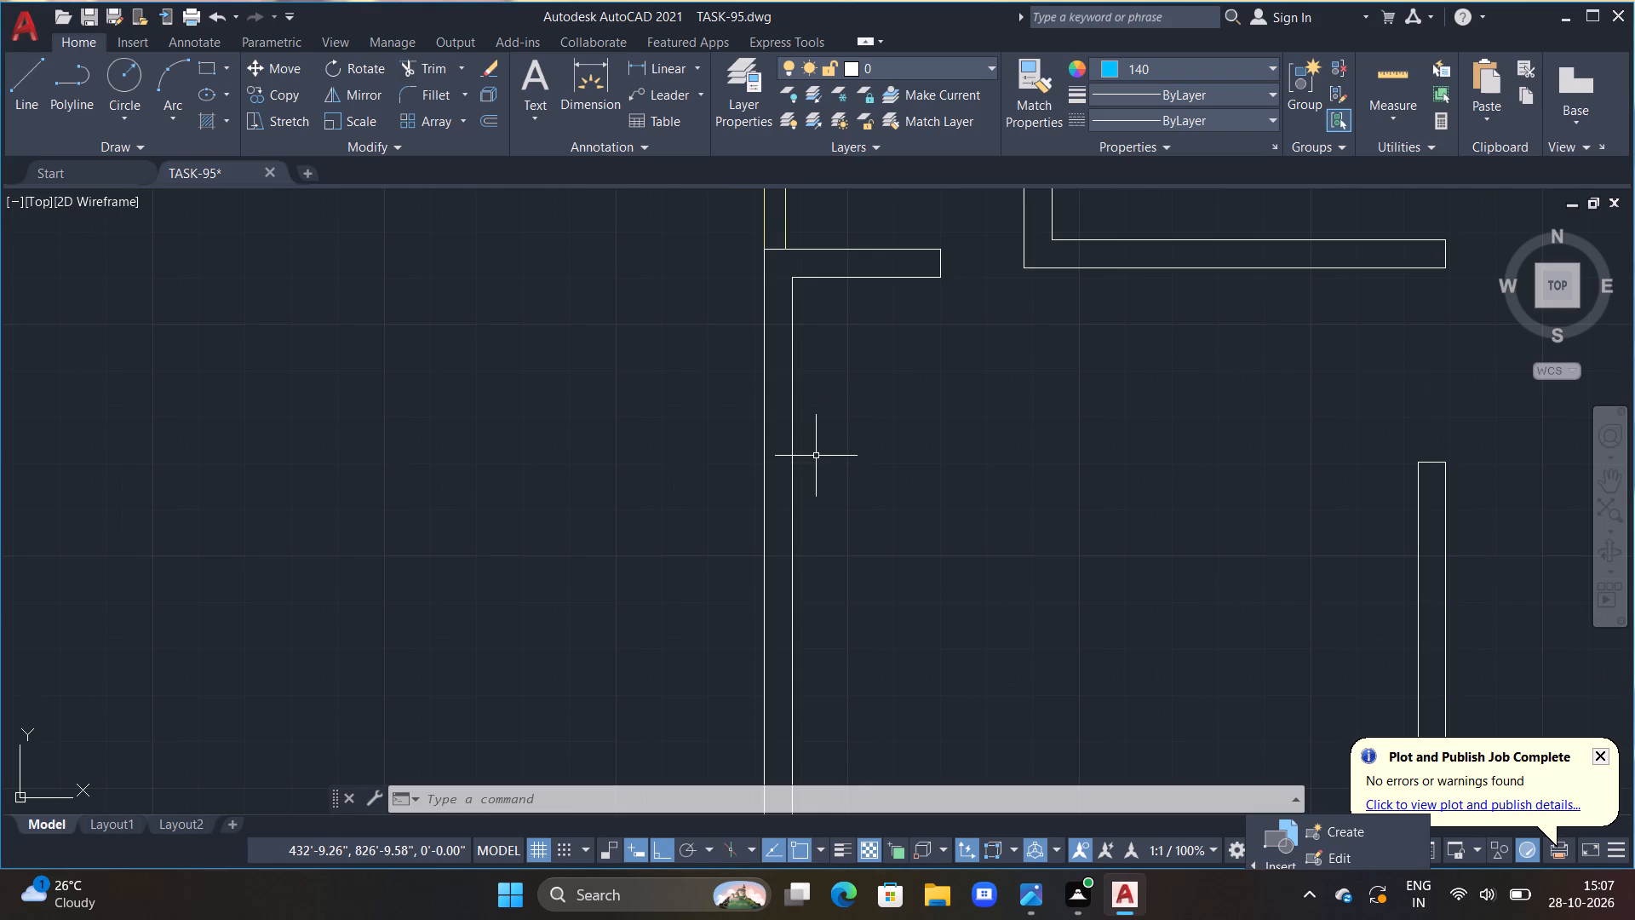
text(L)
key(space)
drag(717, 438, 771, 443)
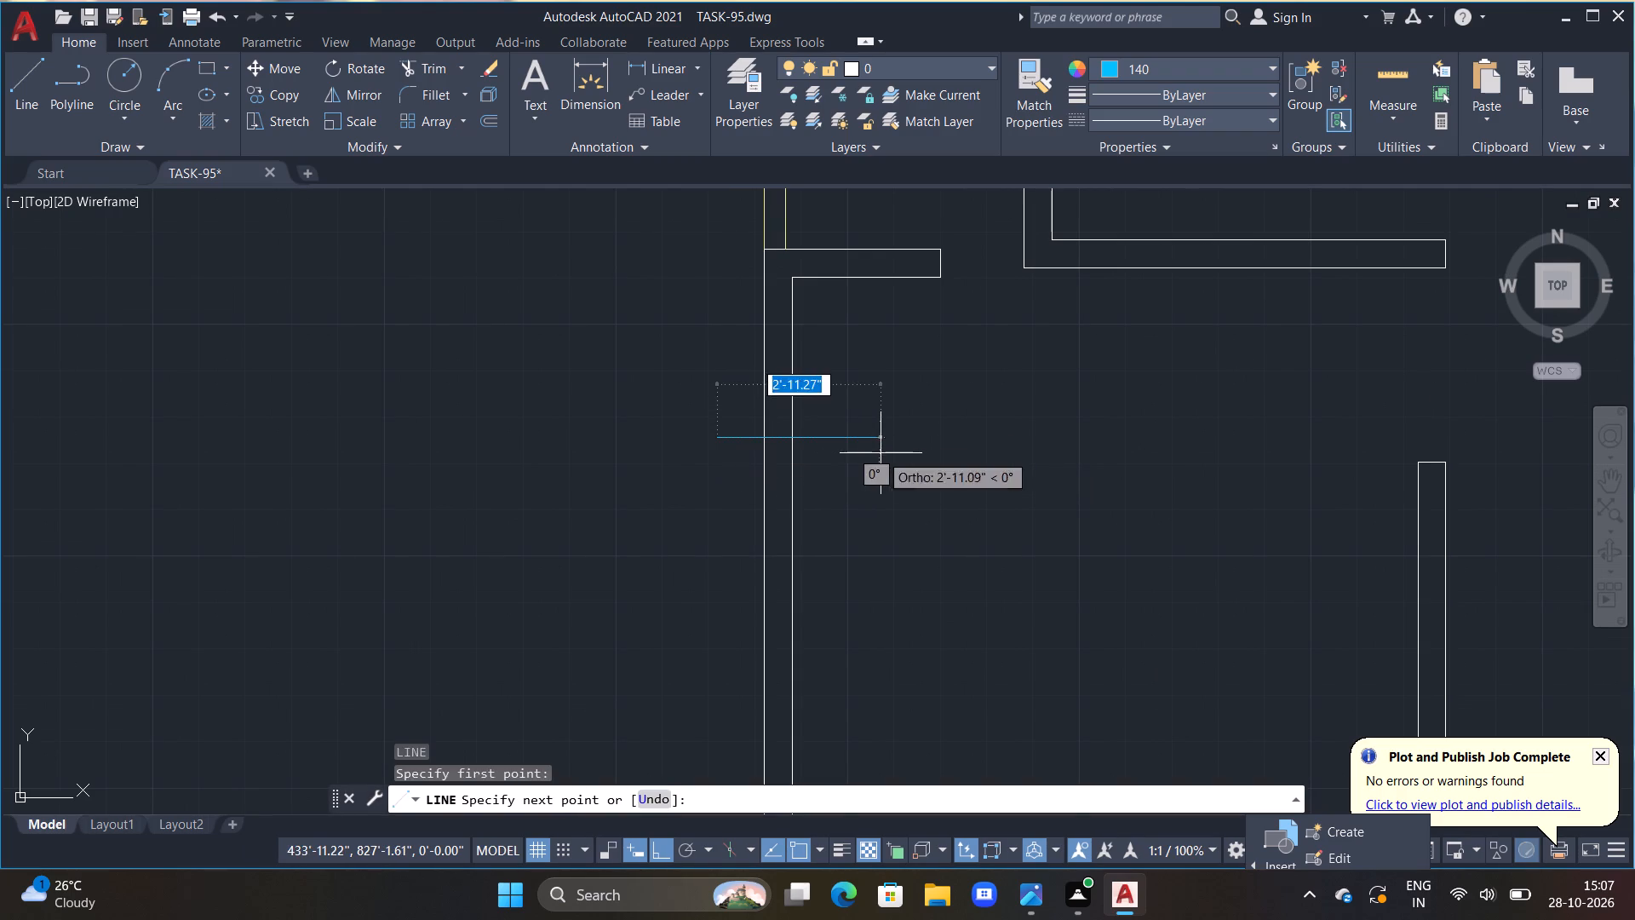
click(881, 453)
key(Escape)
text(TR)
key(space)
drag(806, 375, 827, 519)
drag(723, 420, 717, 513)
key(Escape)
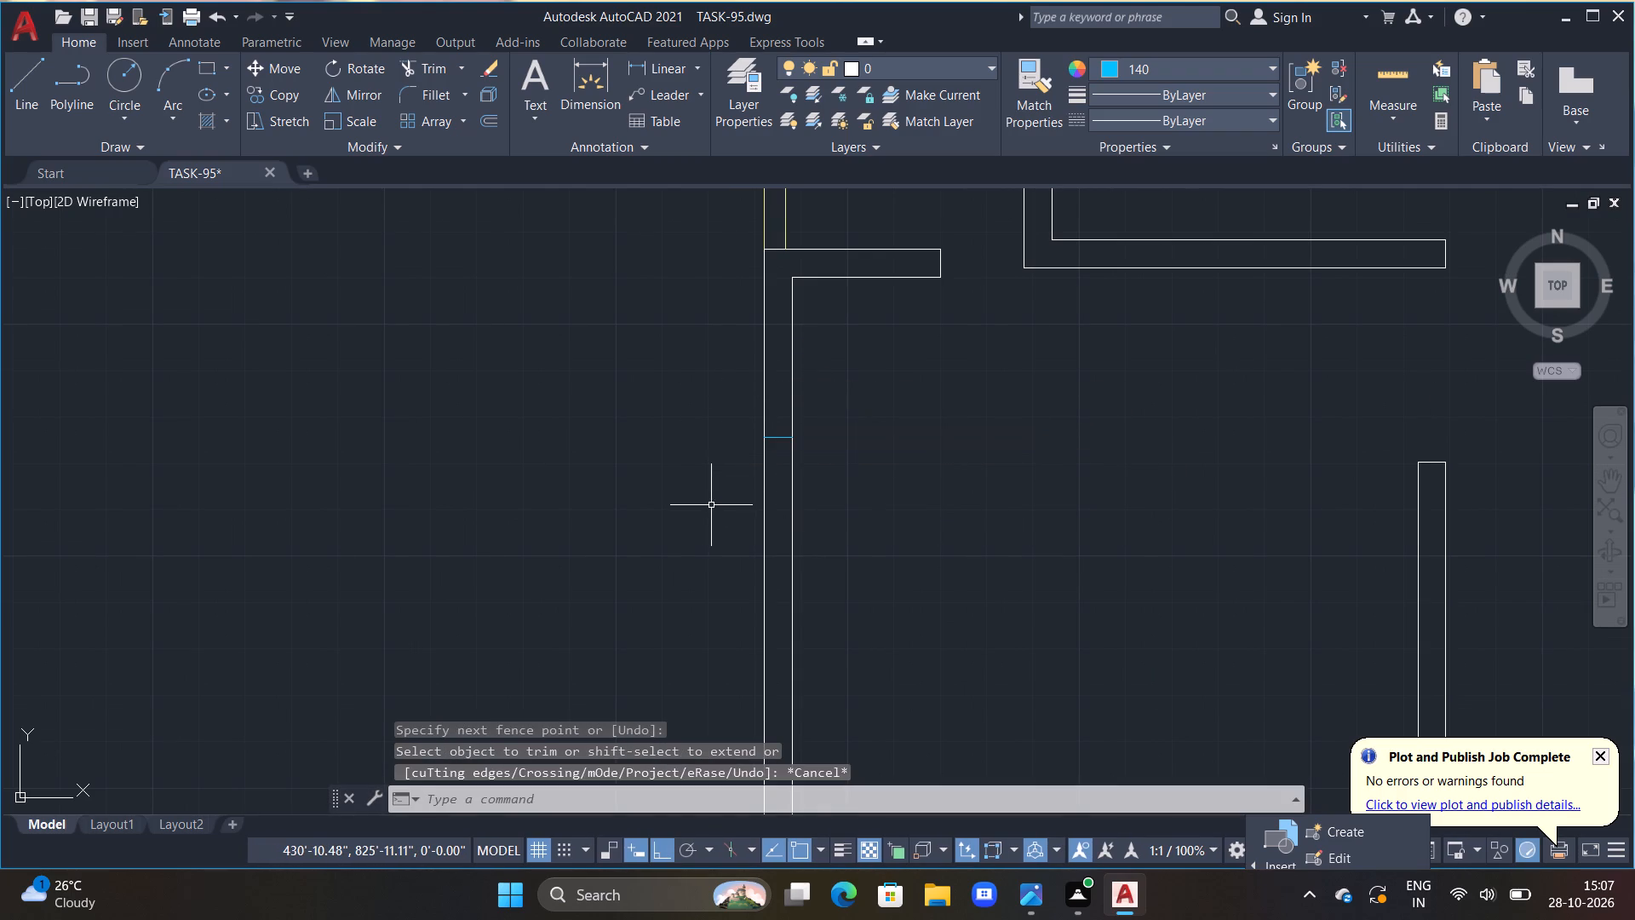
Outline a 5' long window in the upper-left room's left wall, running down from the short cross line and closing back to it.
text(L)
key(space)
drag(763, 440, 763, 461)
middle_drag(768, 641, 746, 466)
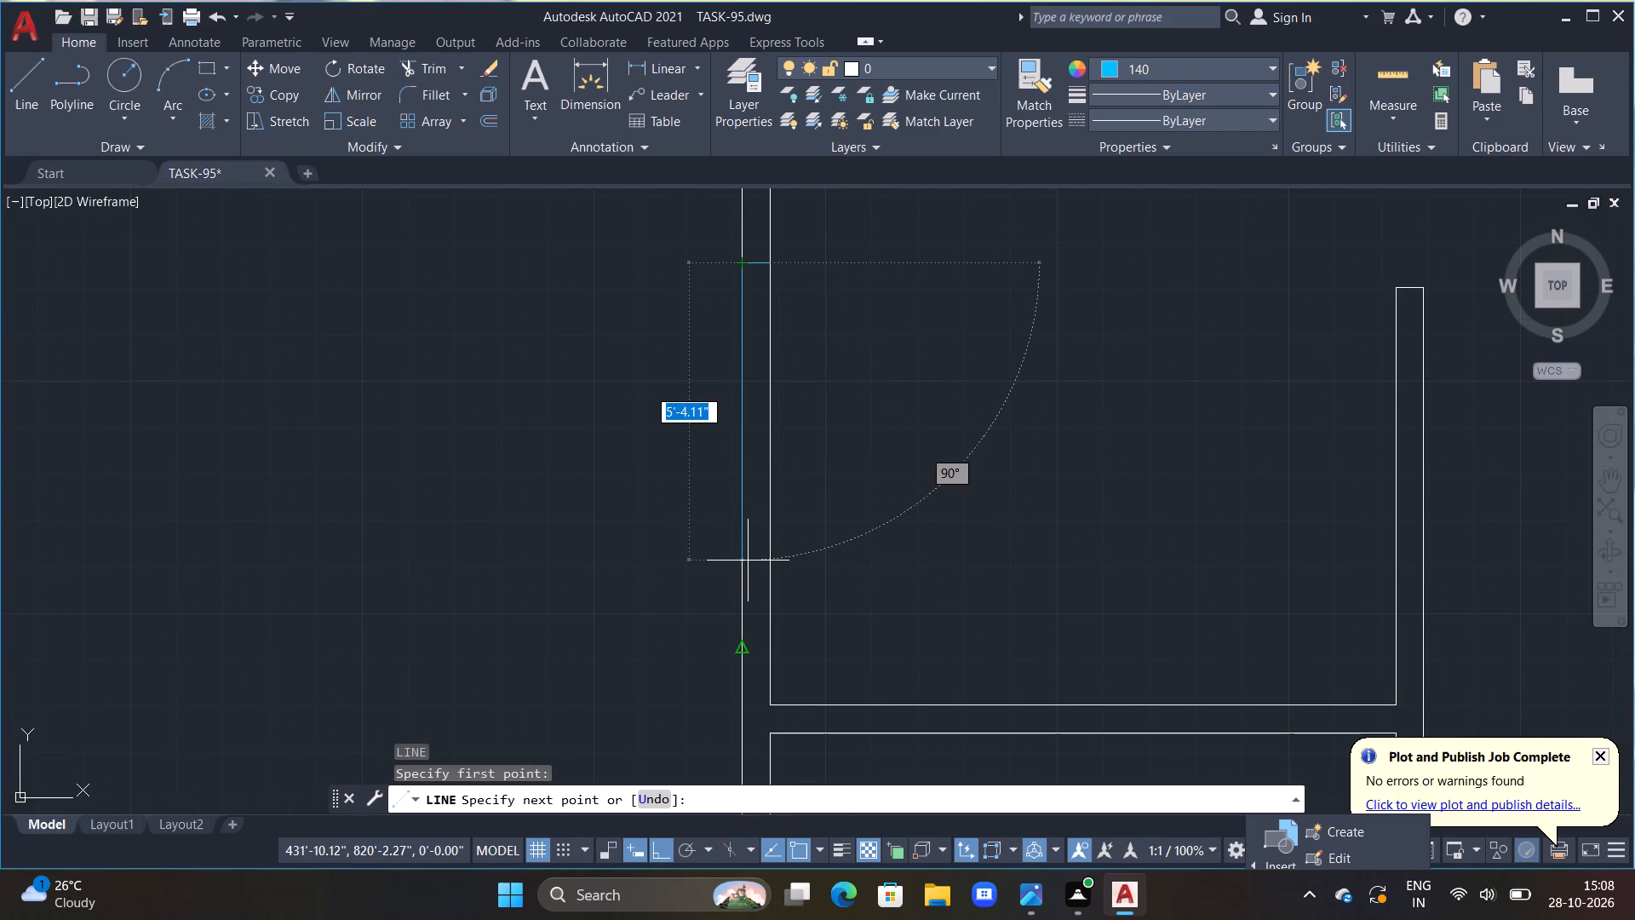
text(5')
key(Return)
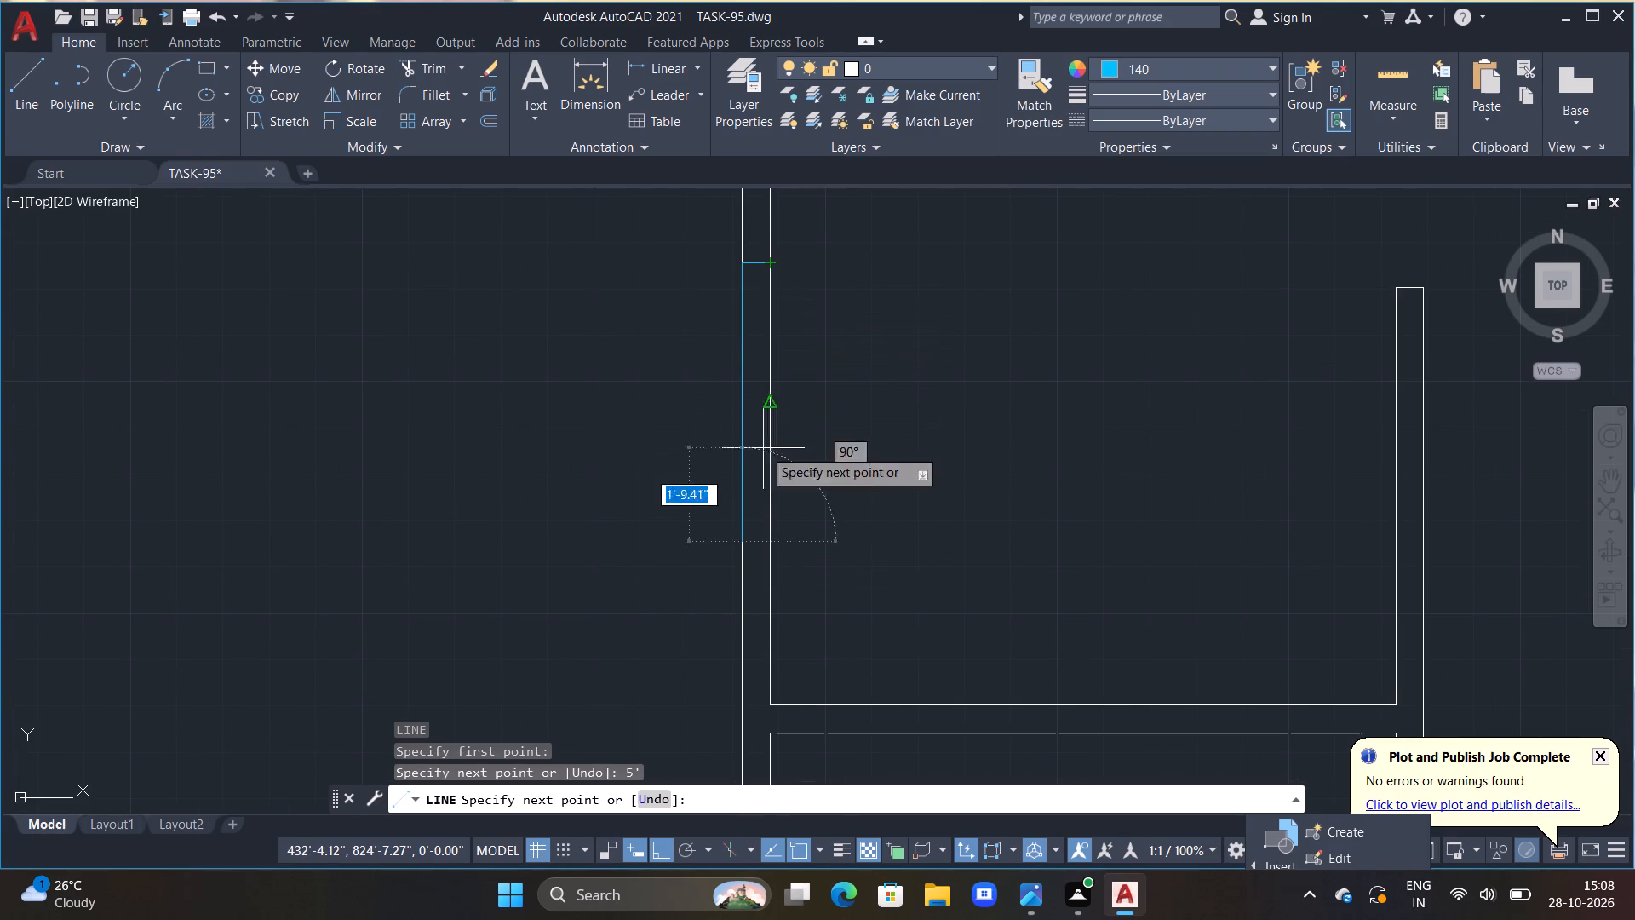
click(771, 542)
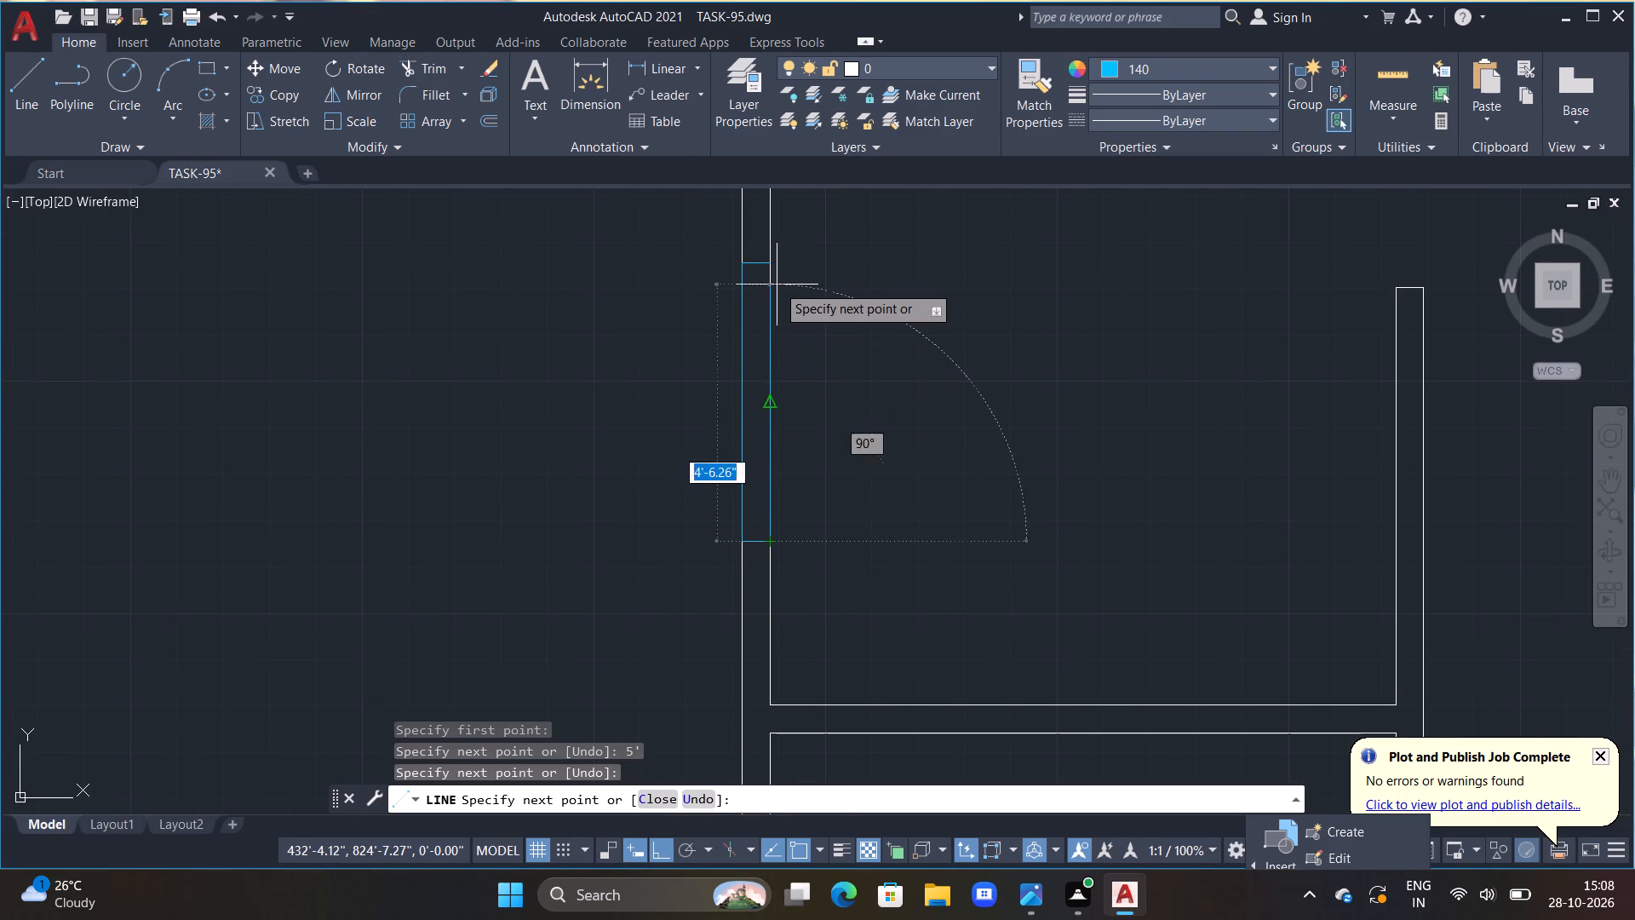
click(772, 261)
key(Escape)
Draw a horizontal line across the lower-left room's left wall, below the dividing wall, and trim both ends to the wall faces.
scroll(800, 409, down, 3)
middle_drag(826, 511, 807, 290)
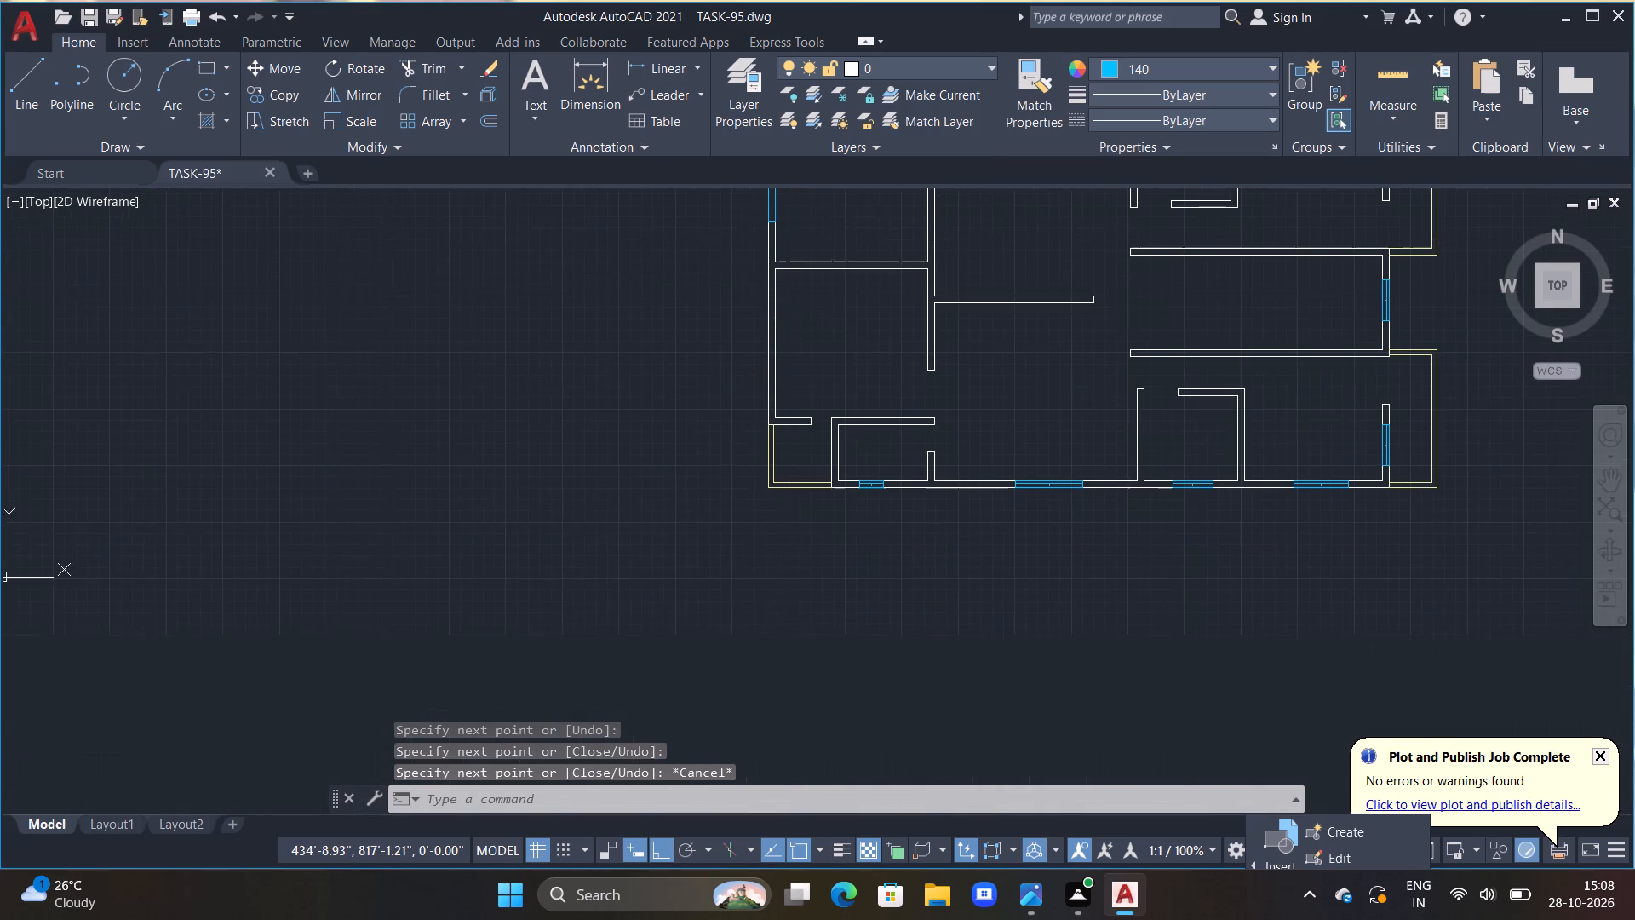
key(Escape)
key(Escape)
key(Escape)
scroll(705, 289, up, 2)
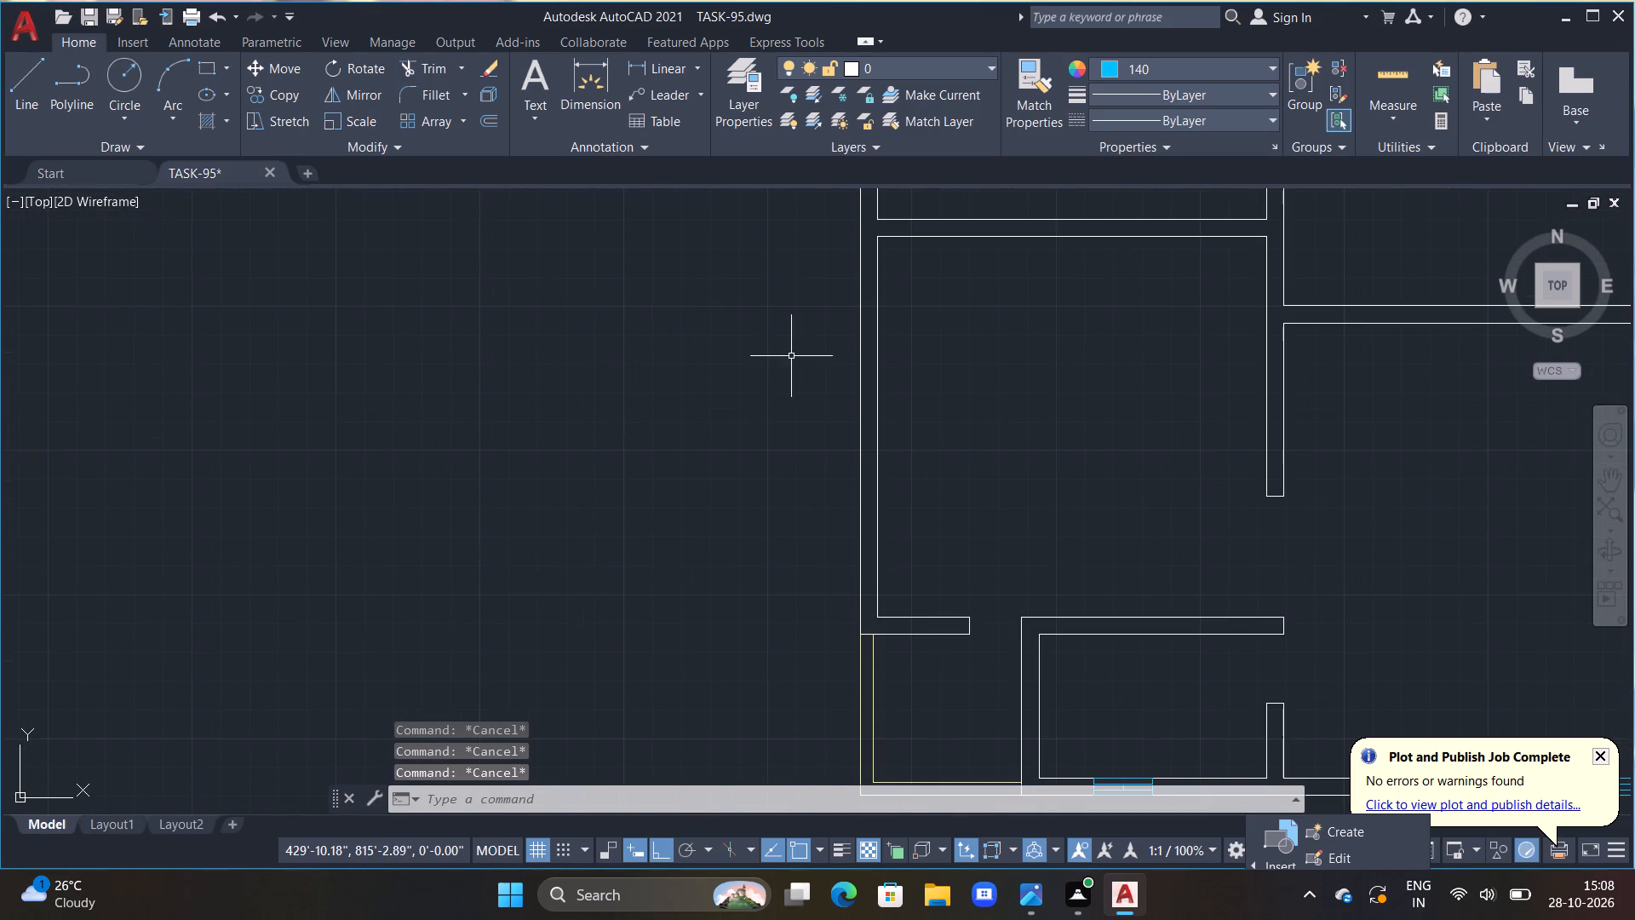
middle_drag(791, 355, 738, 419)
key(Escape)
key(l)
key(space)
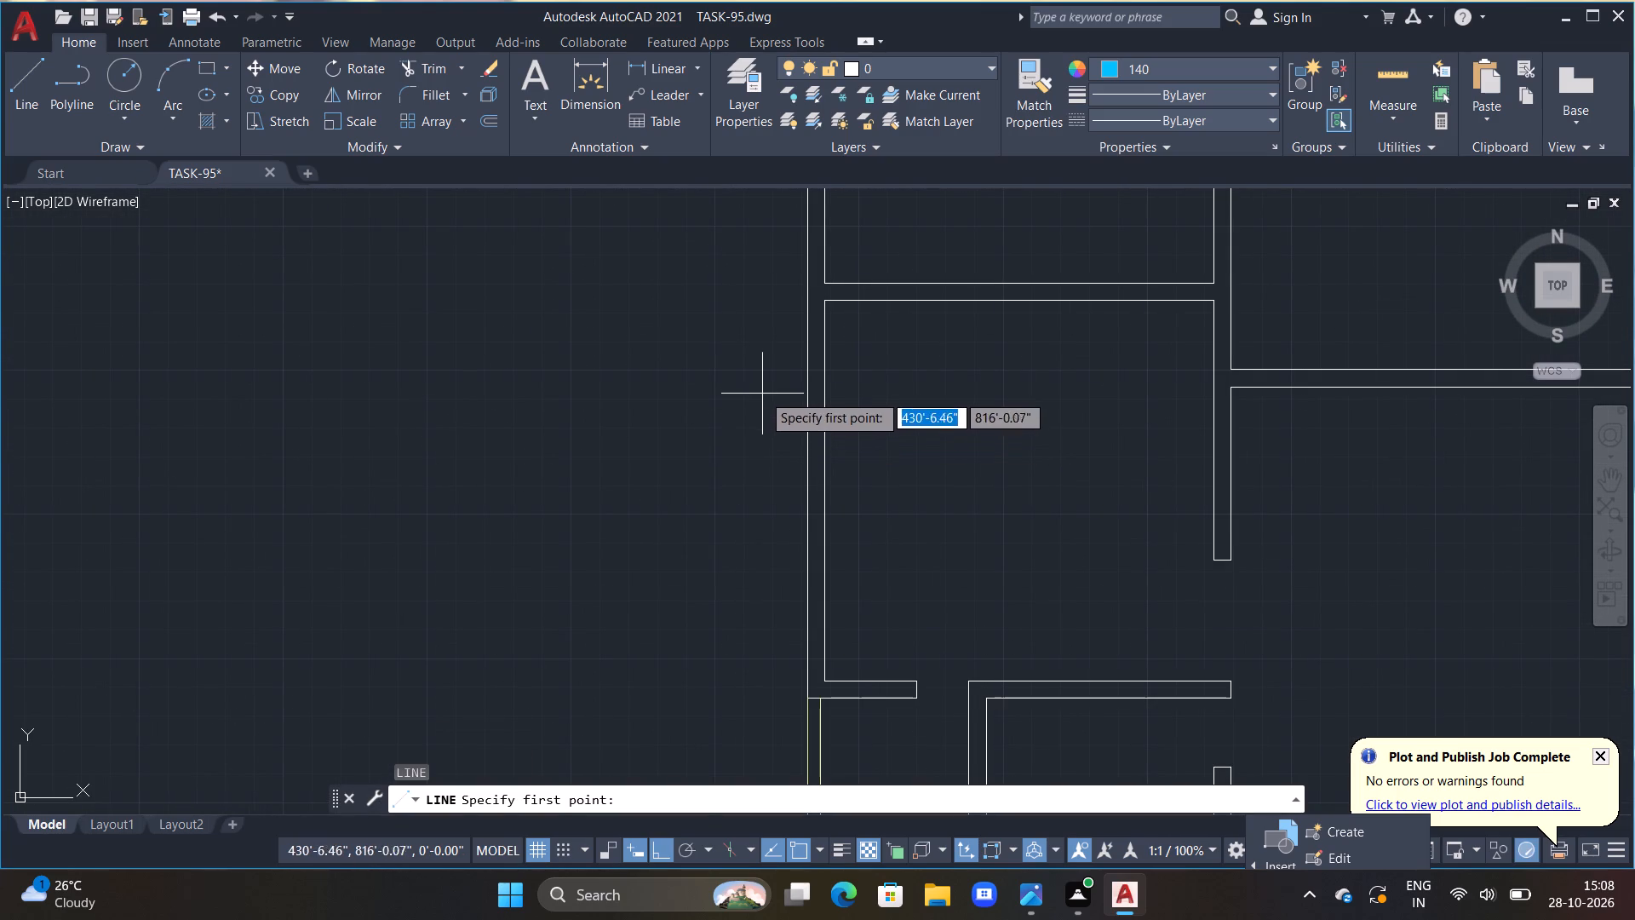
click(764, 388)
click(875, 375)
key(Escape)
key(t)
text(R)
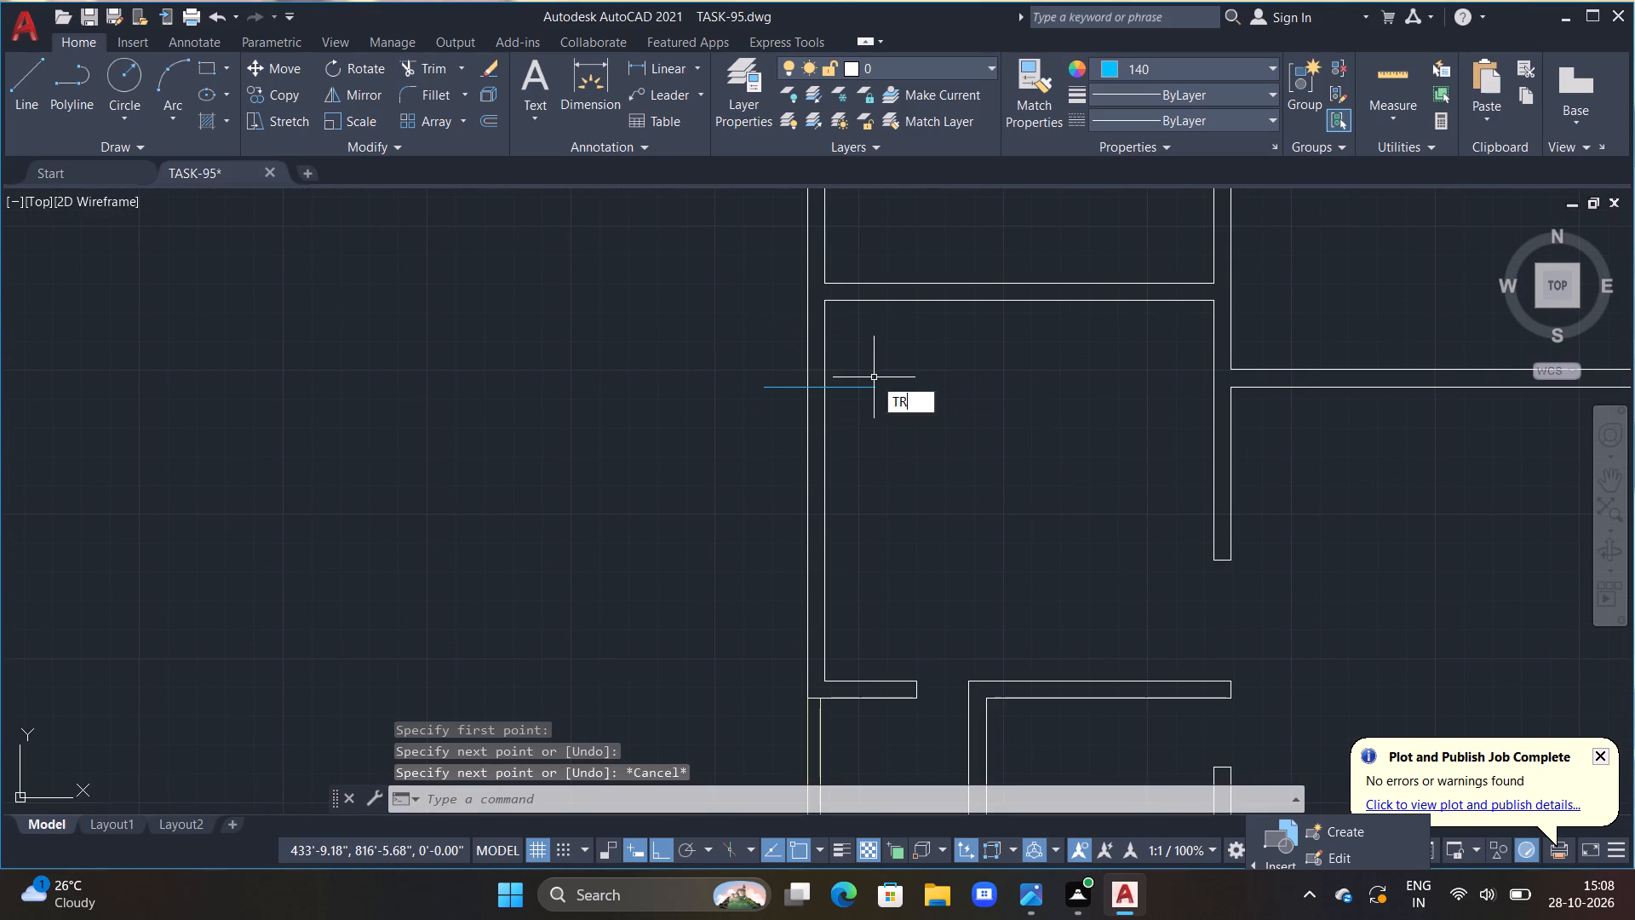
key(space)
drag(852, 372, 867, 485)
drag(791, 384, 607, 557)
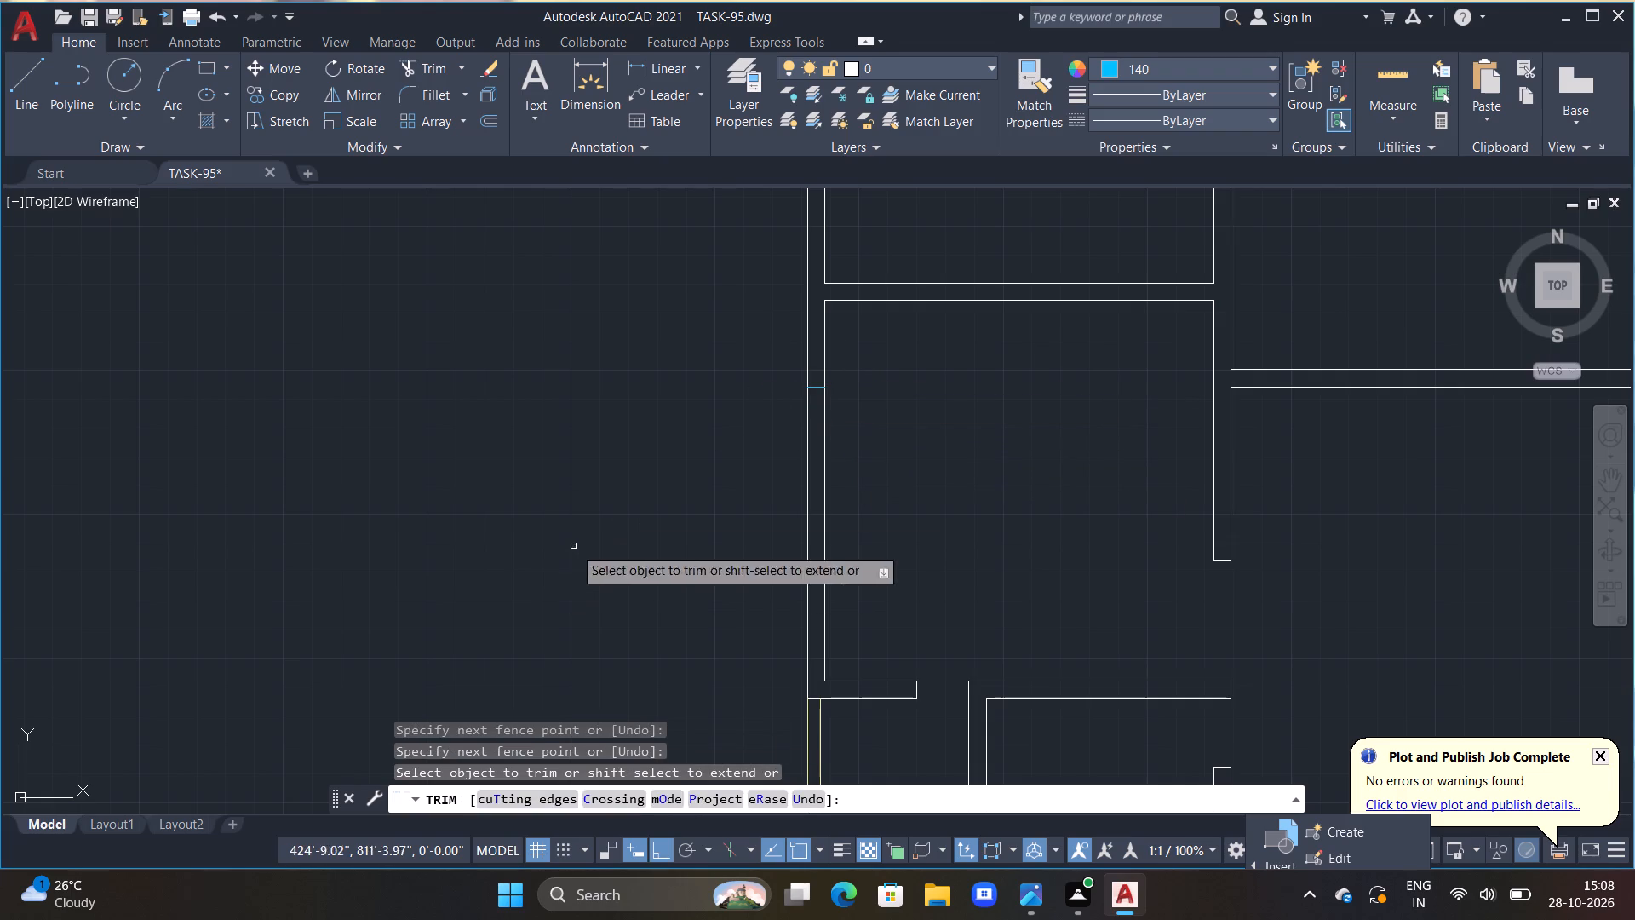
key(Escape)
Outline a 5' long window in the lower-left room's left wall, running down from the short cross line and closing back to it.
text(L)
key(space)
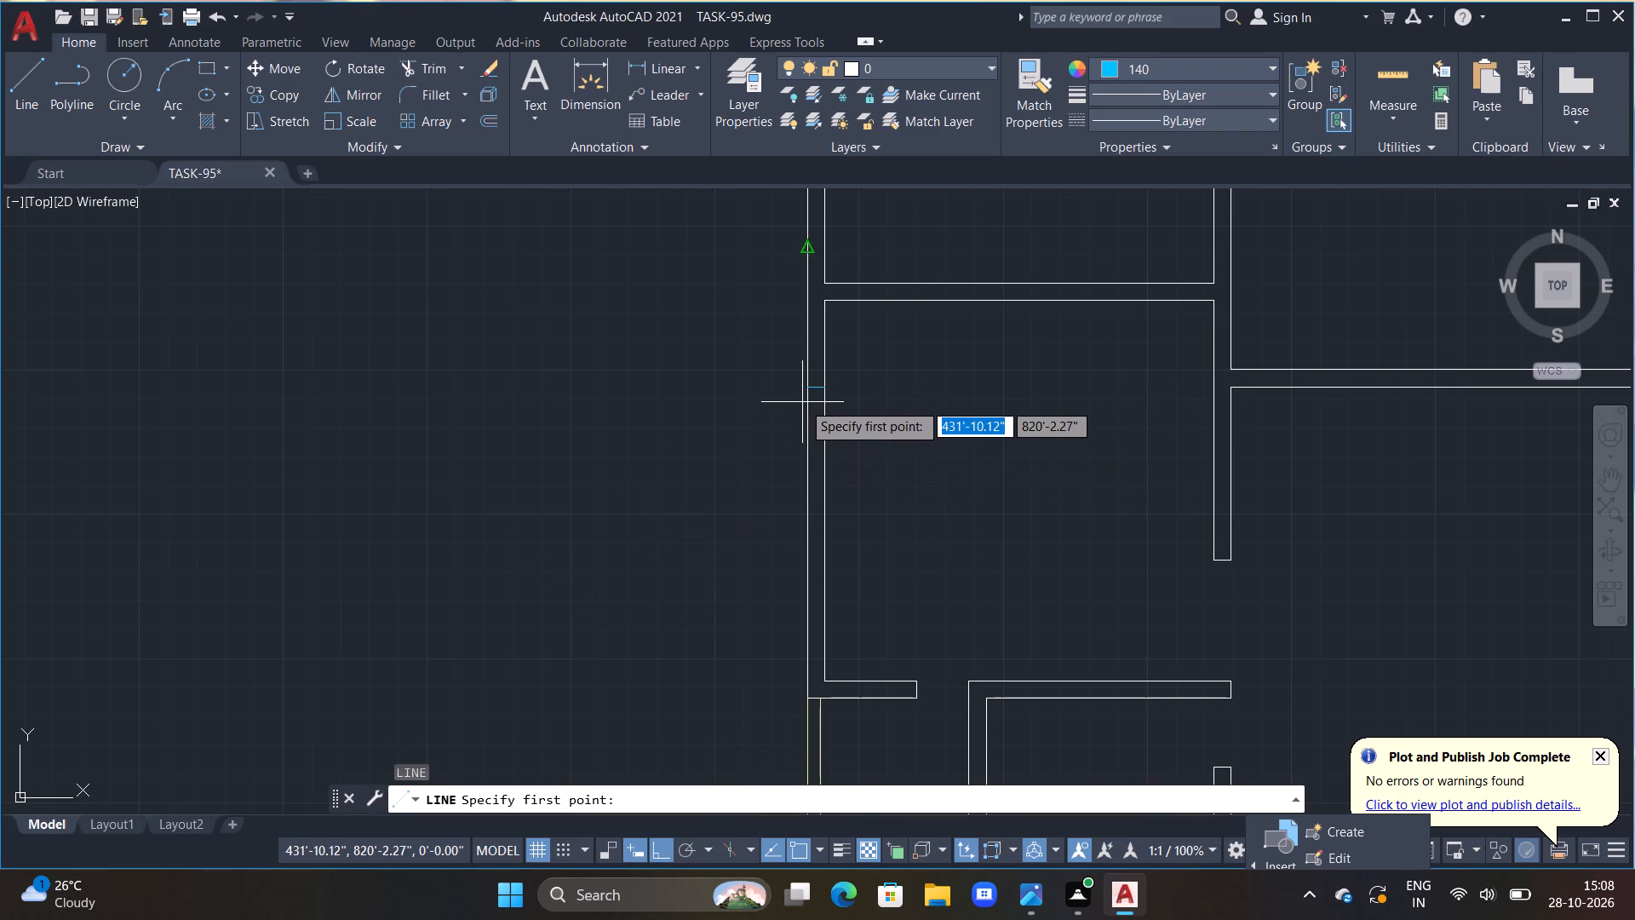
click(806, 390)
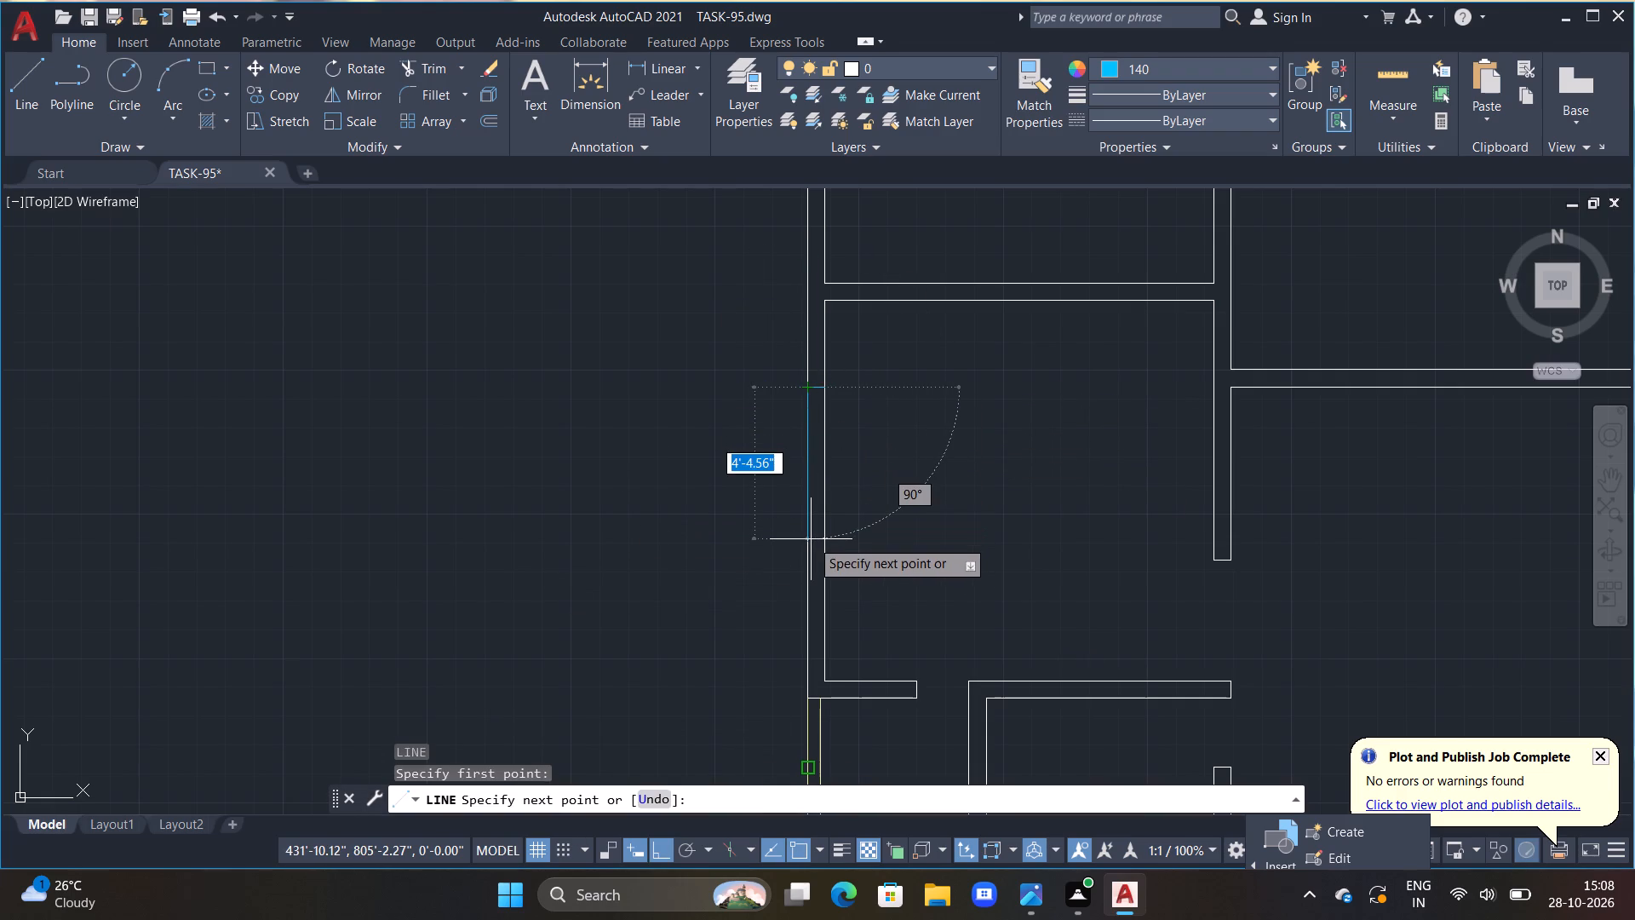
text(4')
key(Return)
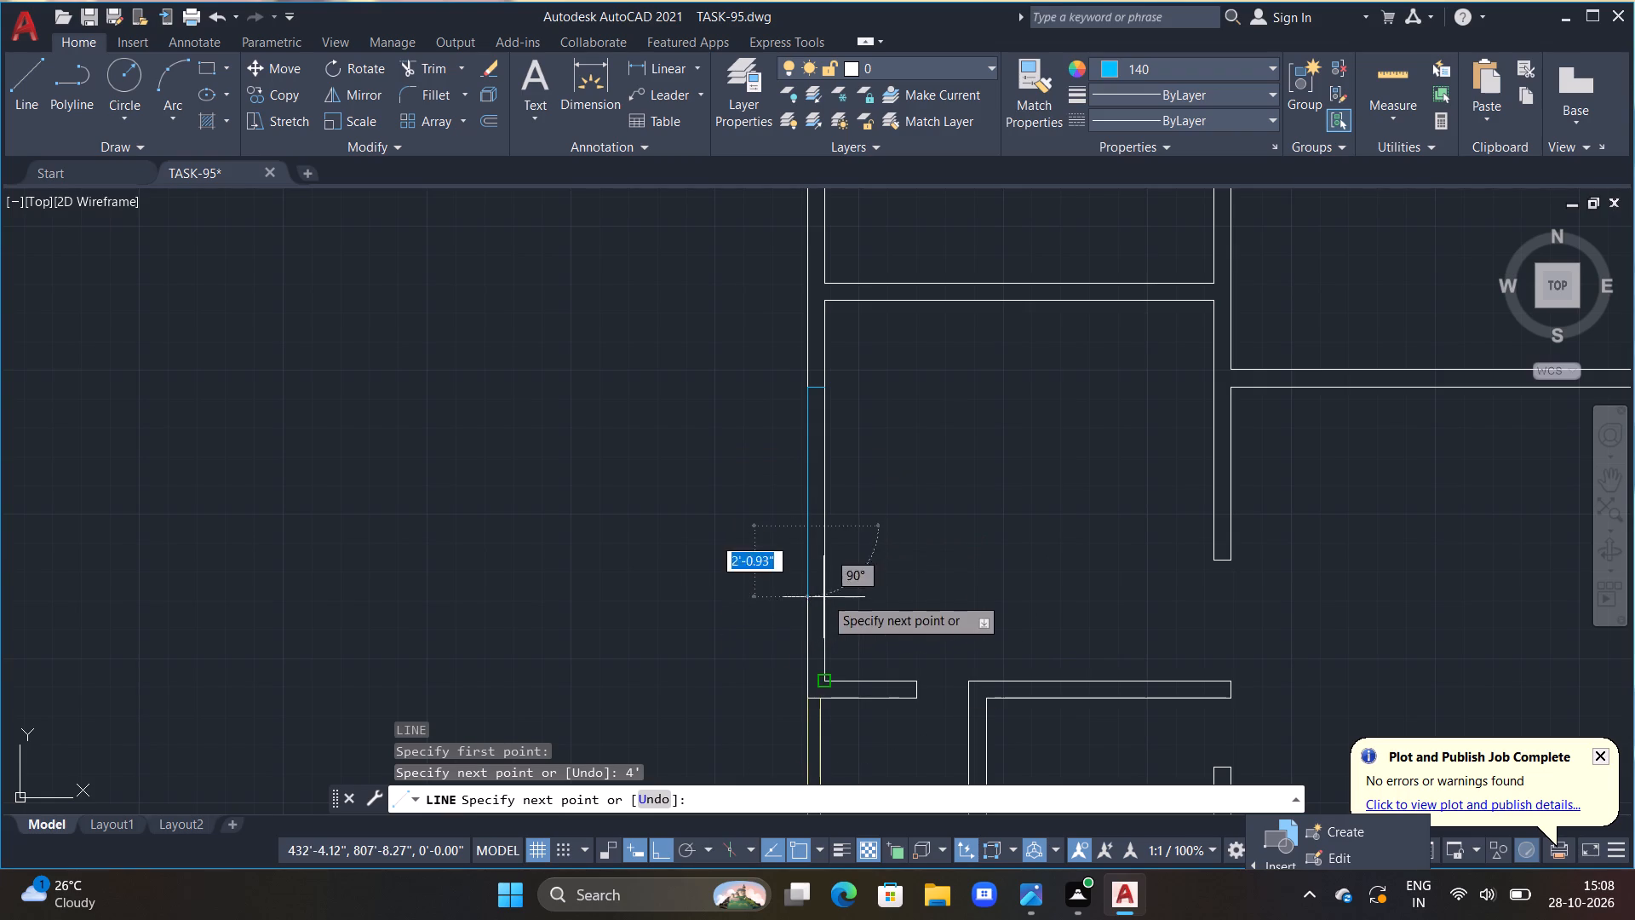
scroll(844, 549, up, 1)
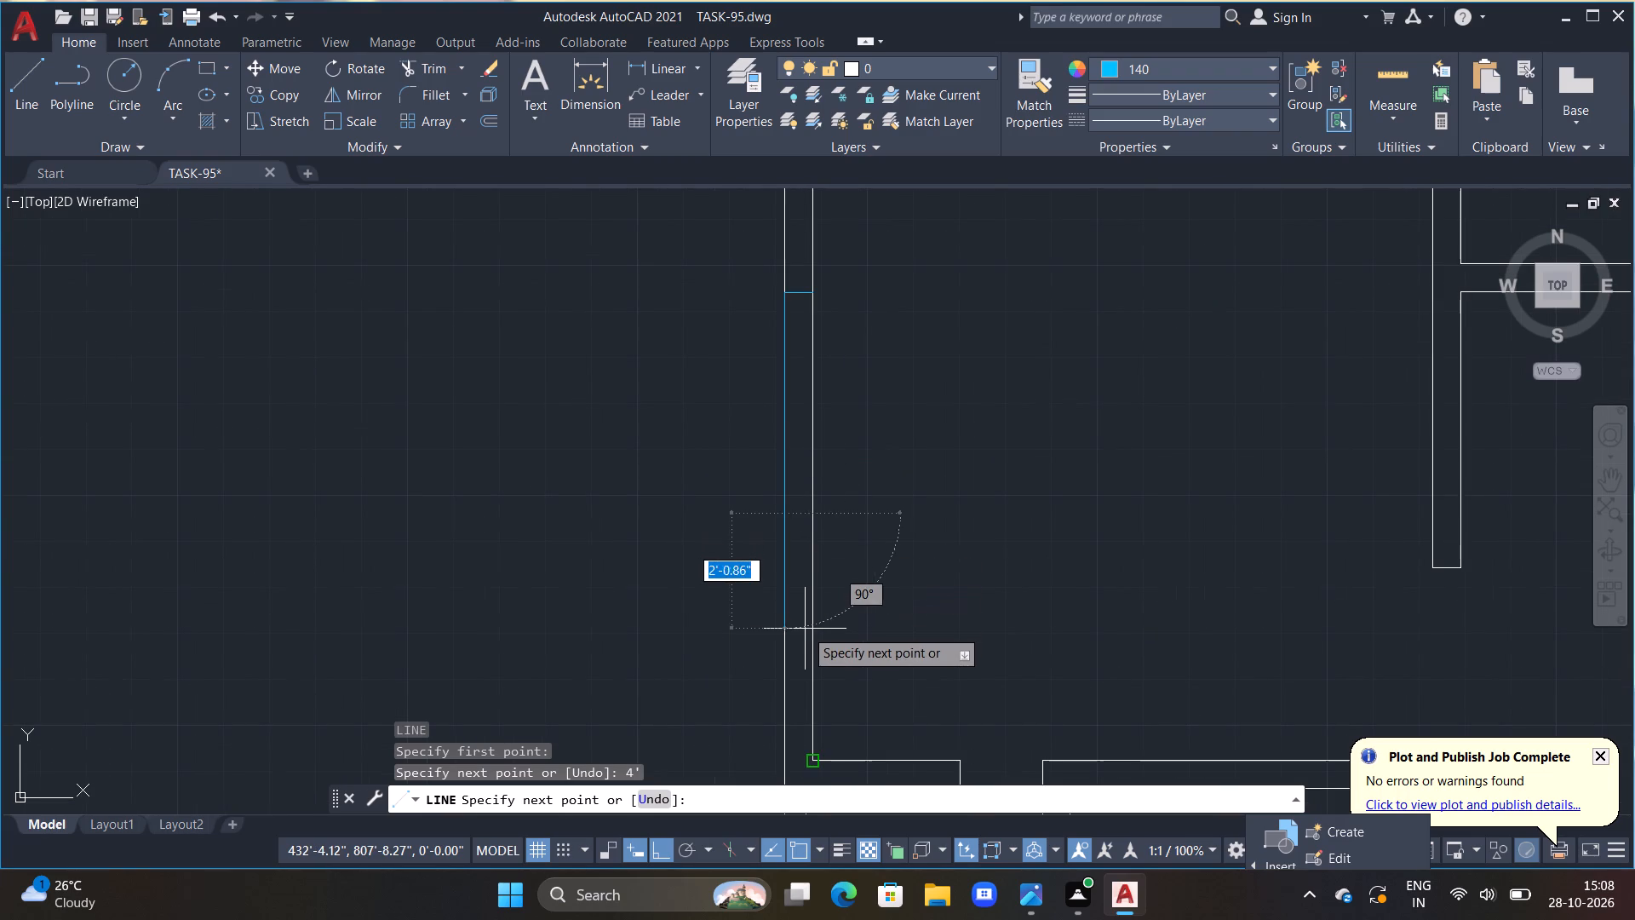
text(1')
key(Return)
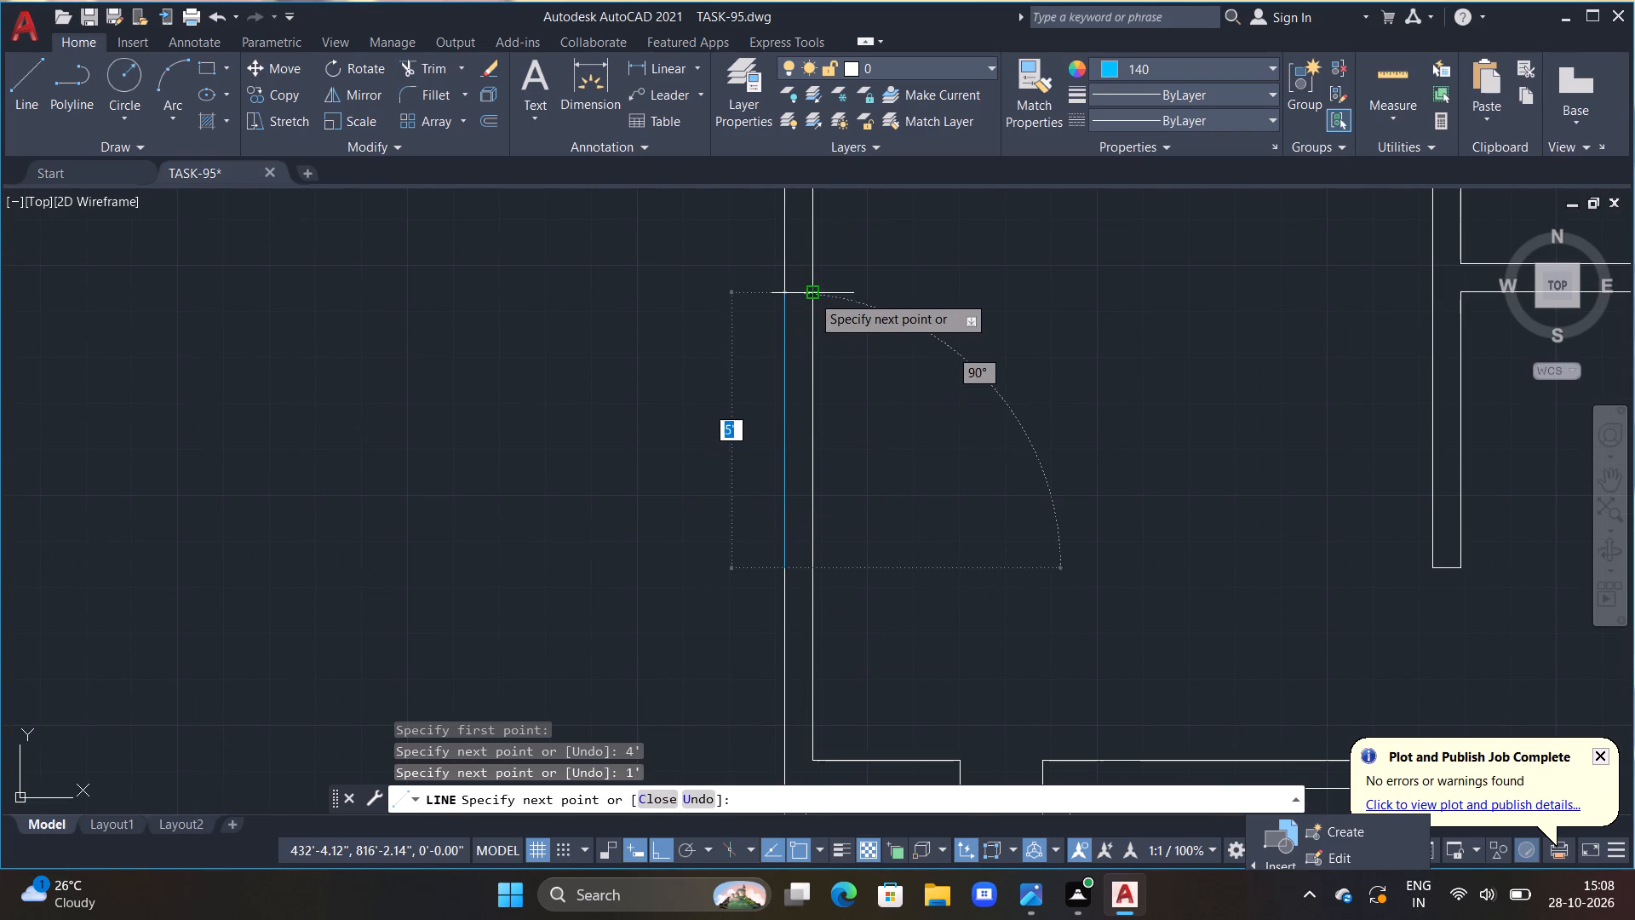
click(815, 569)
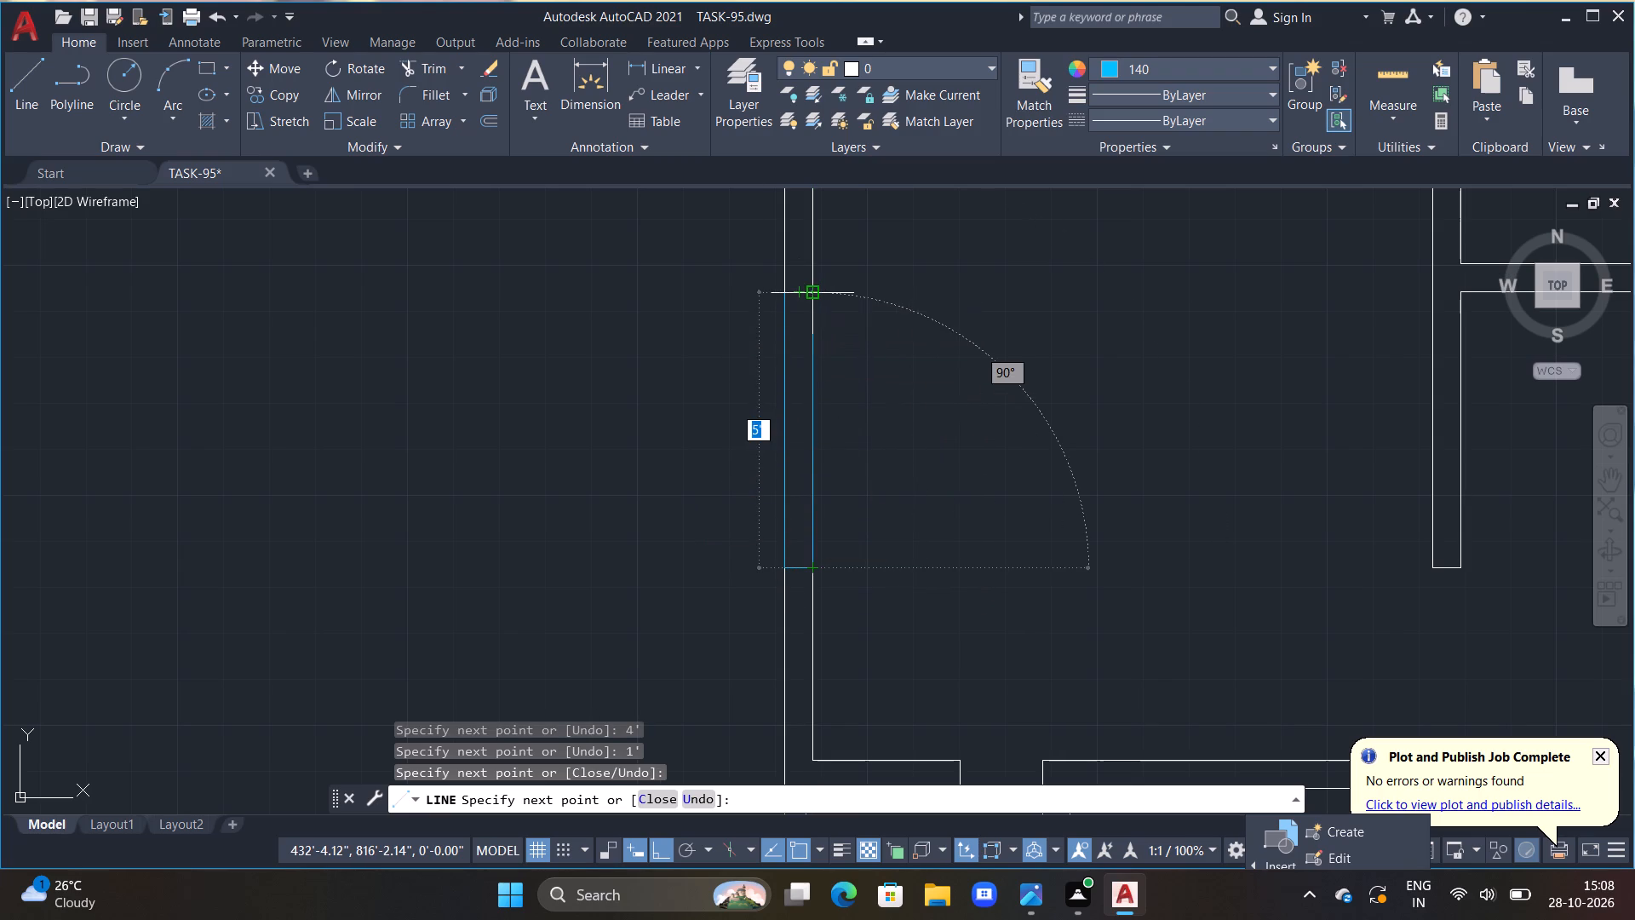
click(812, 296)
key(Escape)
scroll(856, 350, down, 2)
middle_drag(891, 413, 904, 731)
key(Escape)
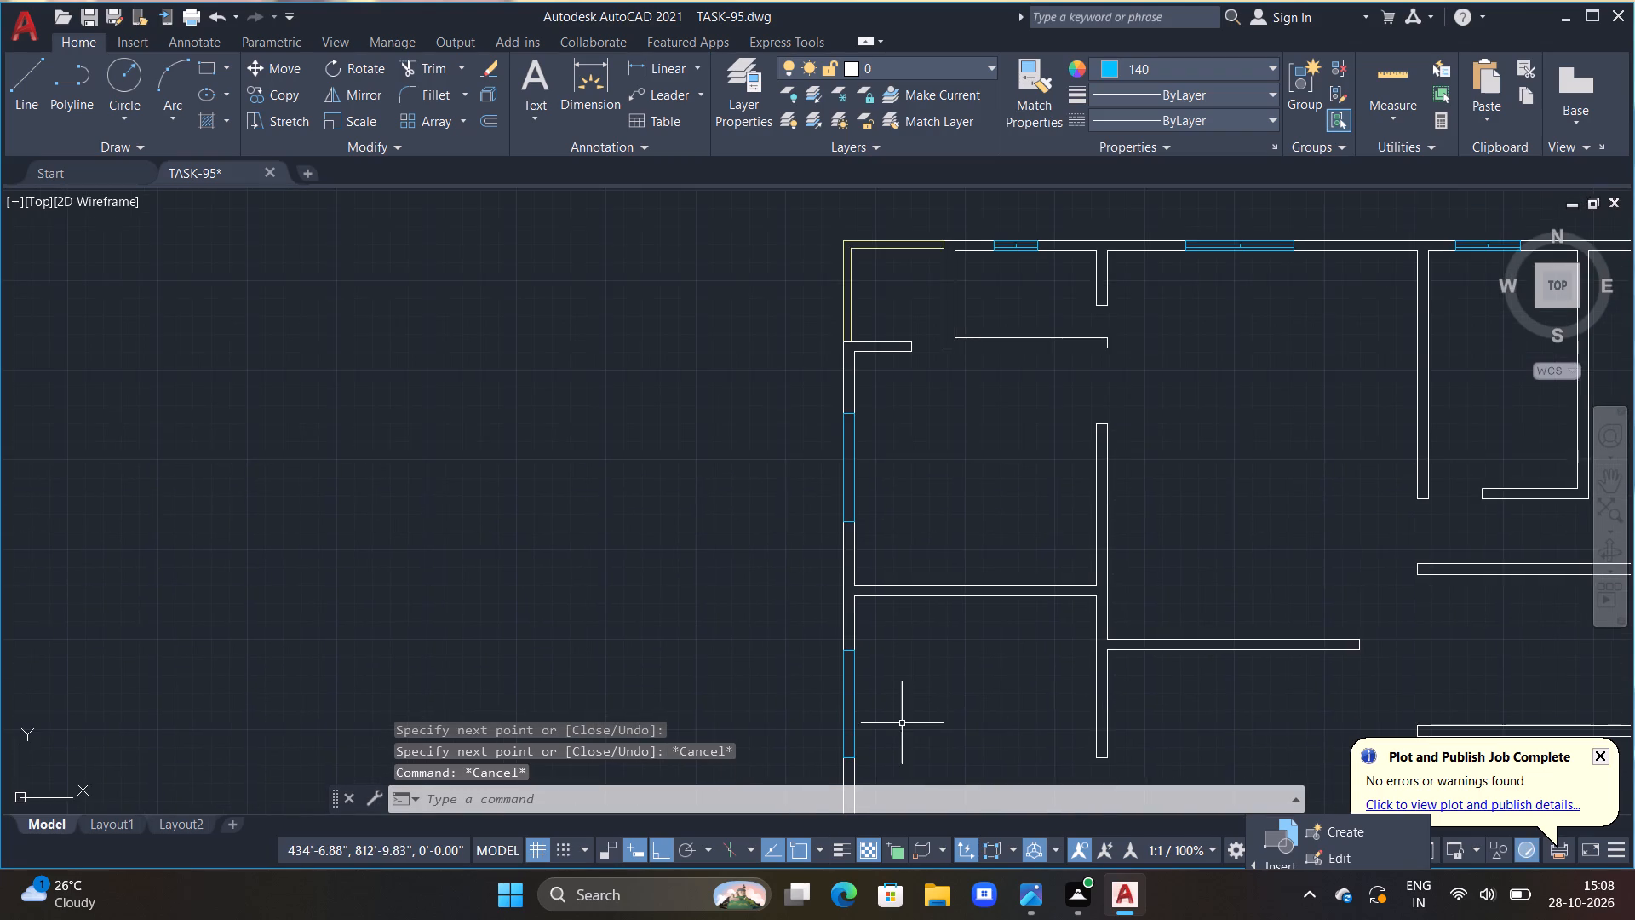
Offset the lower-left room window's outer line inward by 2" twice to form its two inner lines.
middle_drag(902, 714, 900, 612)
key(Escape)
key(Escape)
key(Escape)
text(OFF 2")
key(Return)
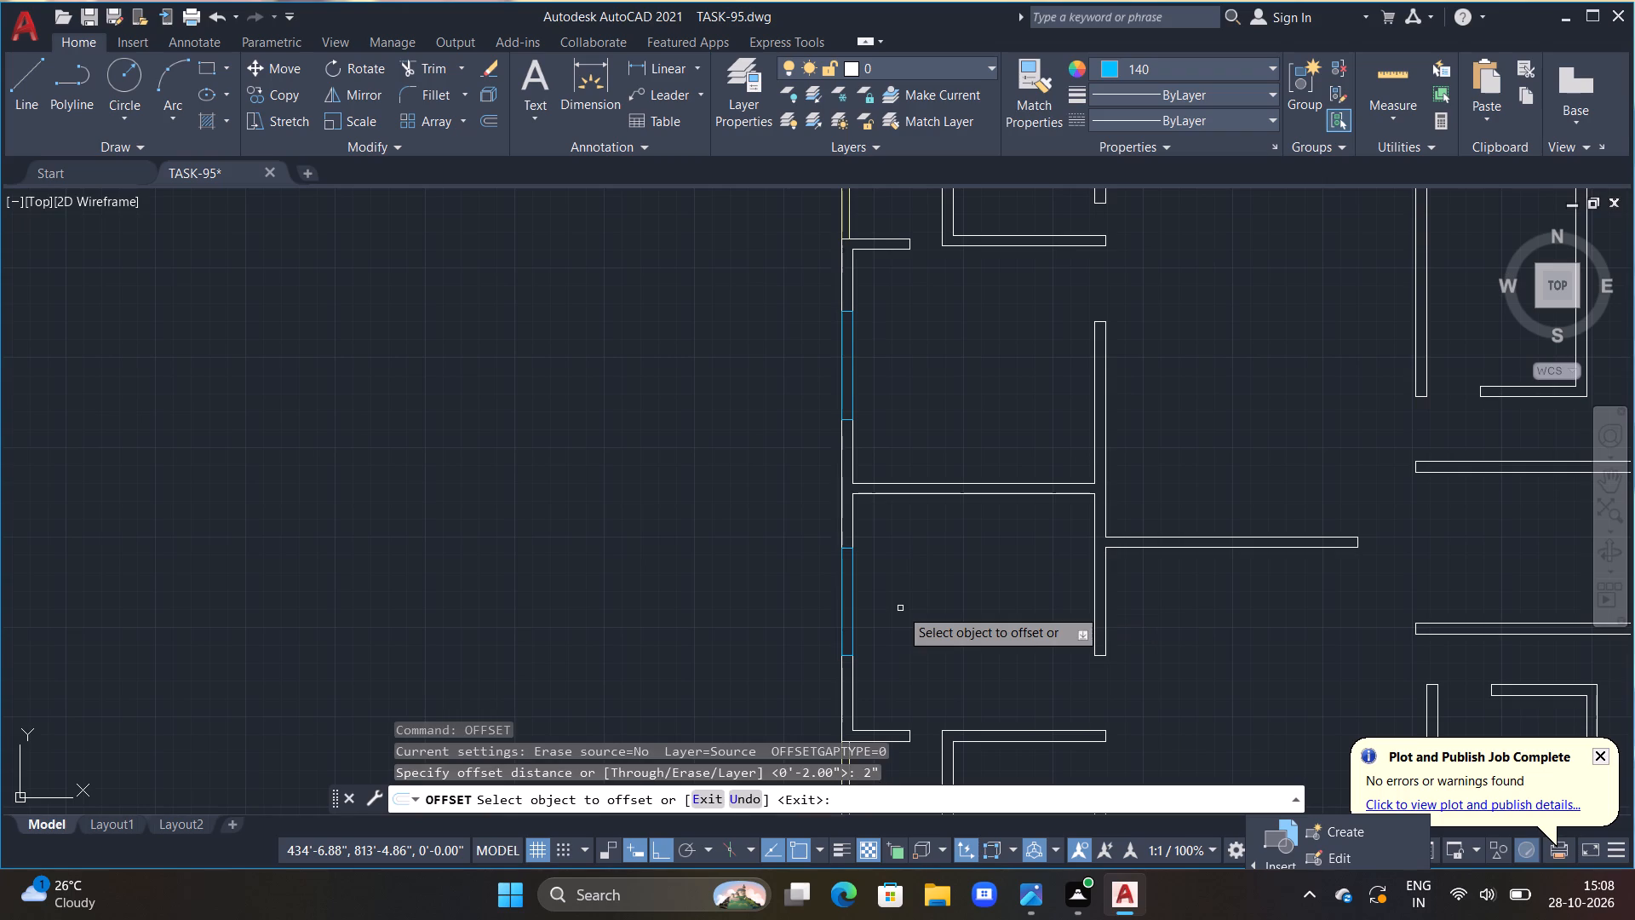
scroll(863, 602, up, 3)
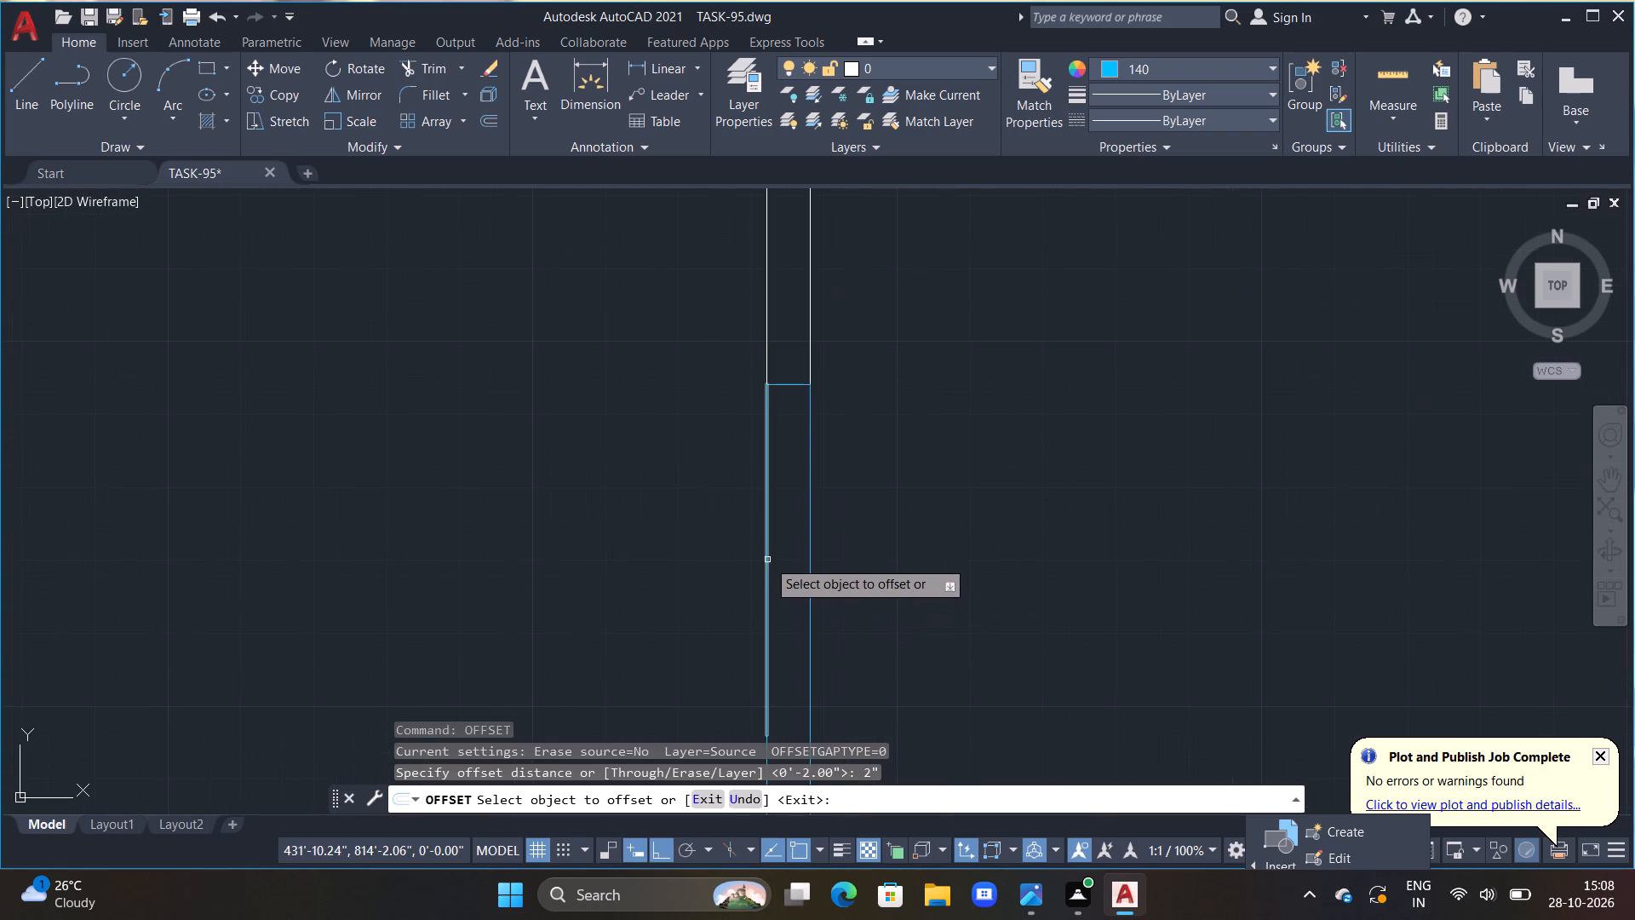
click(767, 560)
click(795, 583)
drag(783, 576, 804, 603)
click(811, 612)
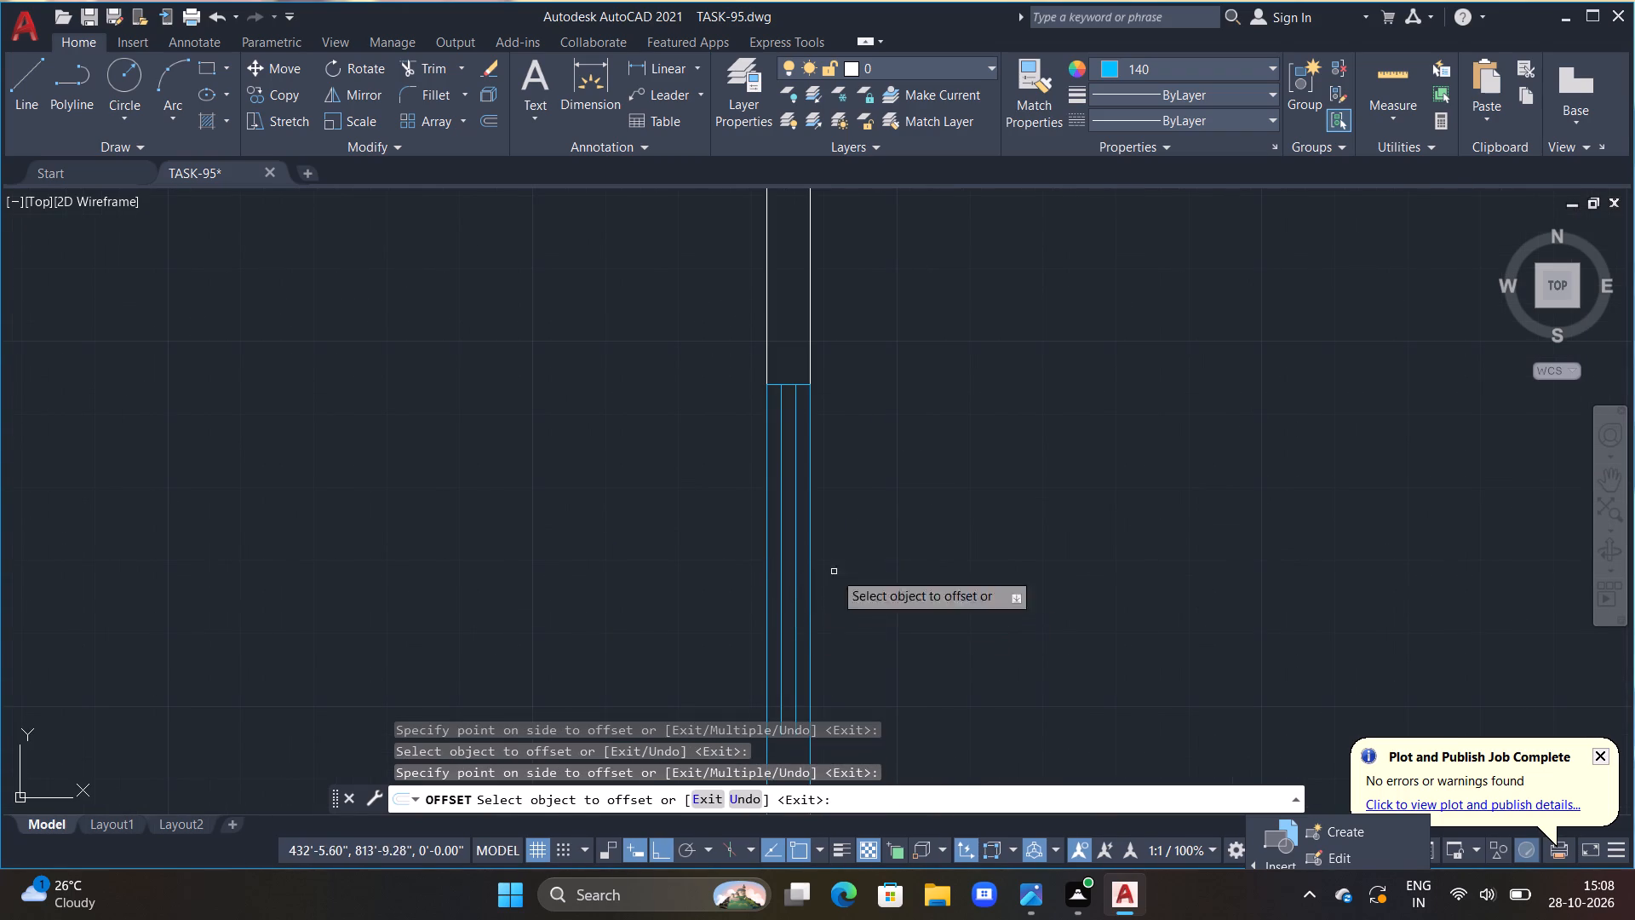
Offset the outer line of the upper-left room's left-wall window inward by 2" twice to form its two inner lines.
scroll(904, 400, down, 2)
middle_drag(910, 387, 927, 717)
middle_drag(926, 618, 961, 196)
middle_drag(966, 224, 988, 813)
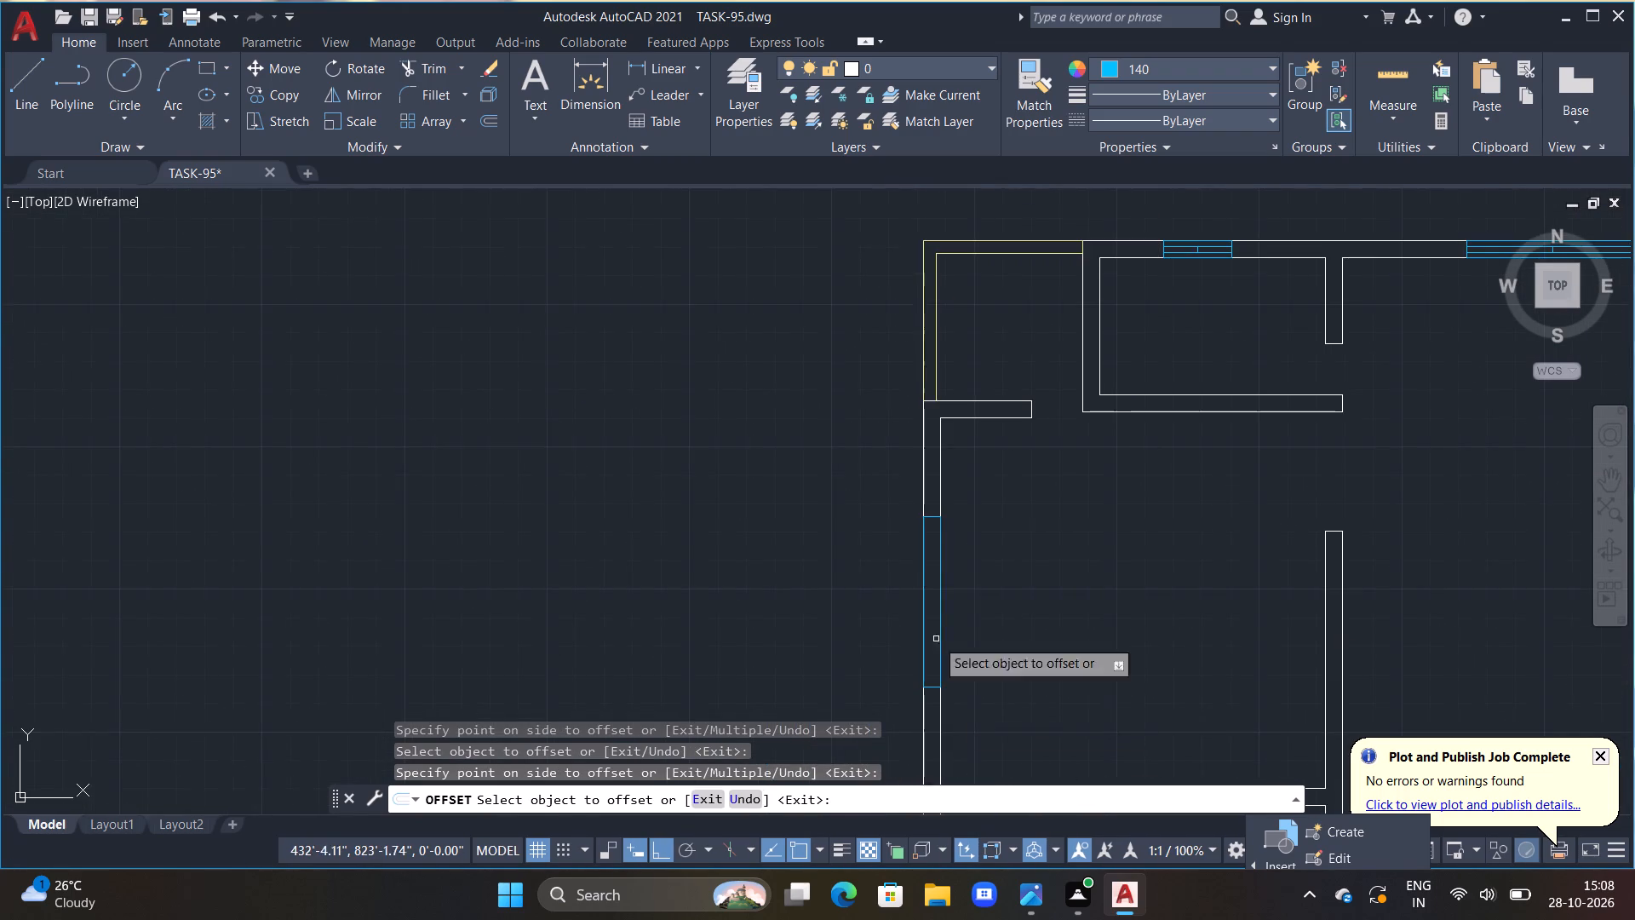
scroll(915, 566, up, 2)
drag(928, 606, 954, 631)
click(961, 641)
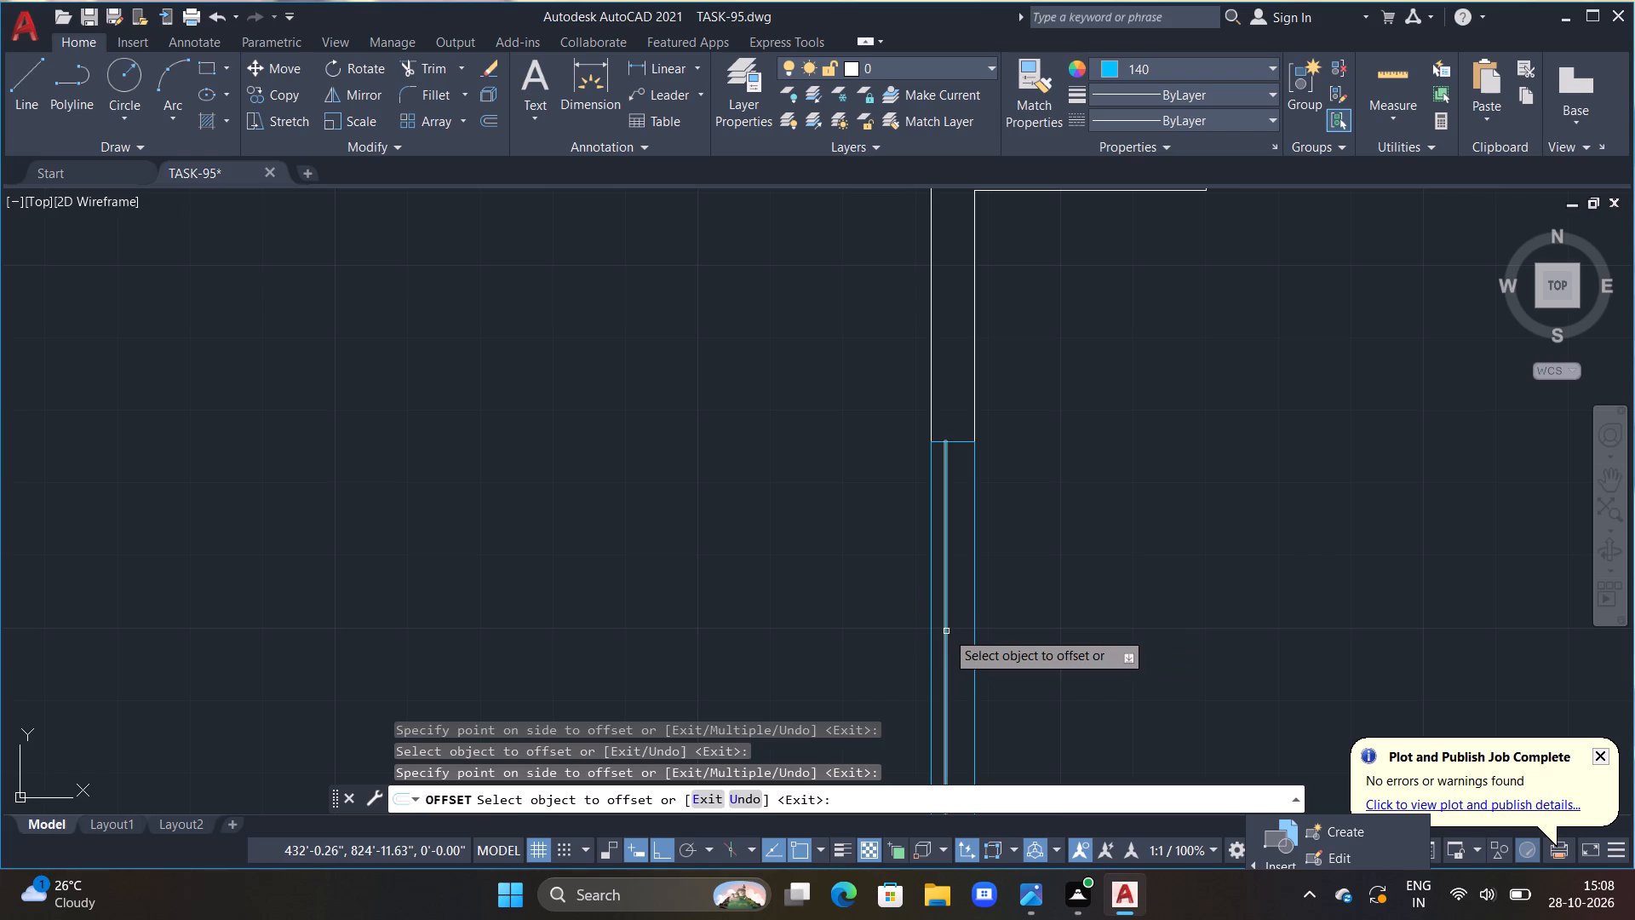
click(946, 630)
click(967, 647)
Extend both inner lines of the lower-left room's left-wall window down to the window's bottom line.
scroll(983, 650, down, 3)
middle_drag(1000, 689, 955, 385)
scroll(954, 689, up, 1)
middle_drag(957, 689, 956, 510)
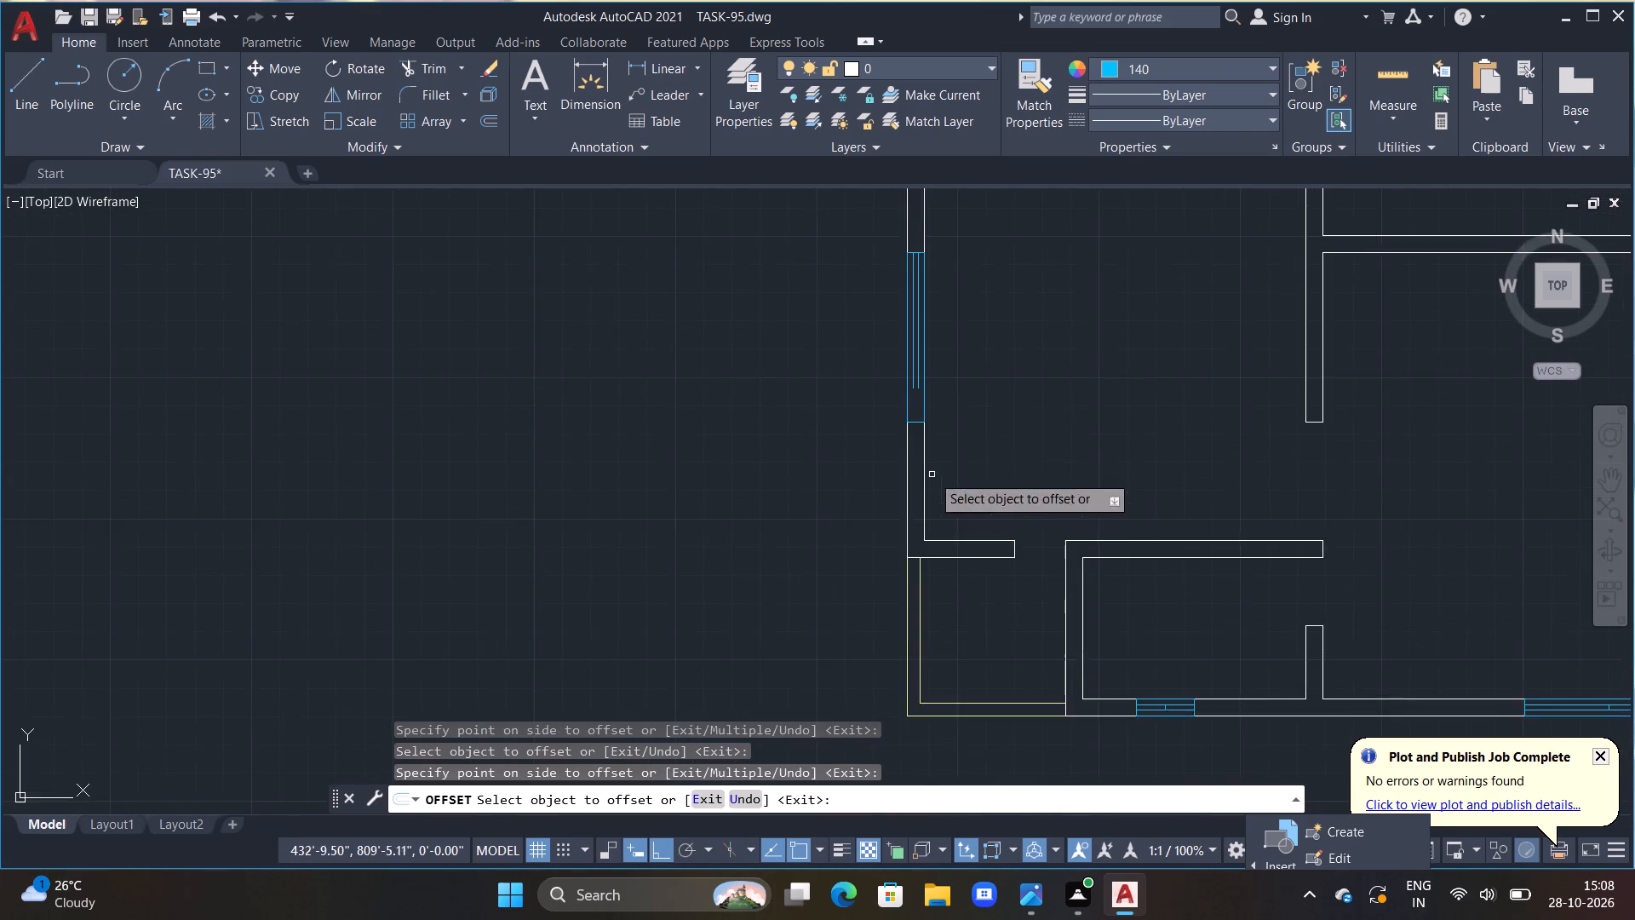
scroll(890, 387, up, 2)
key(Escape)
text(EX)
key(space)
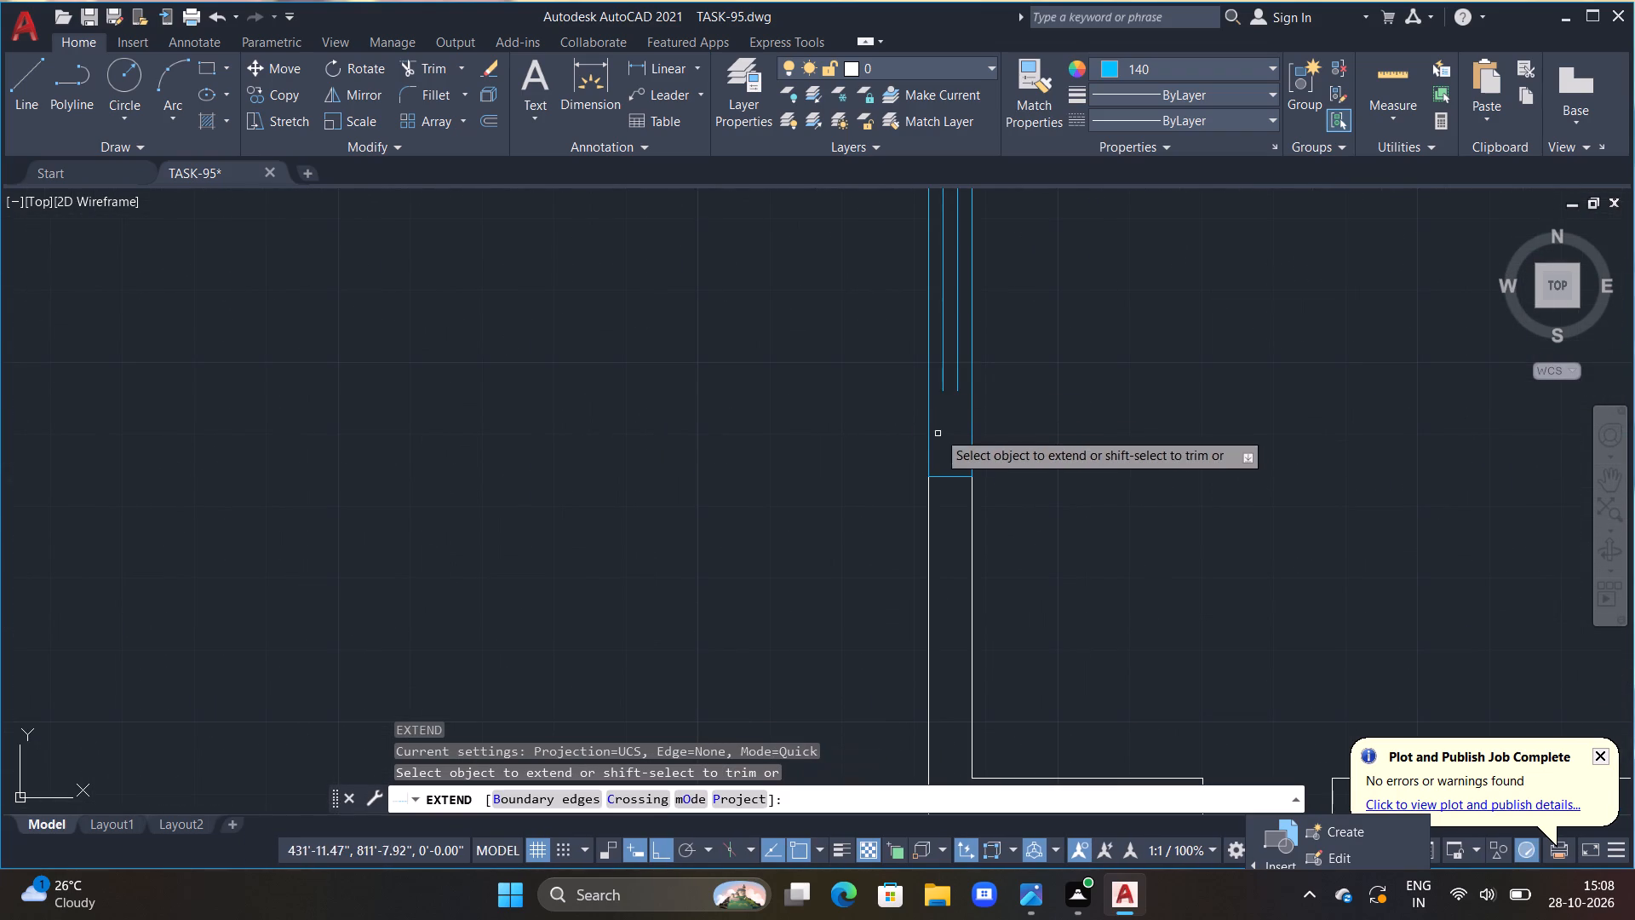
click(942, 380)
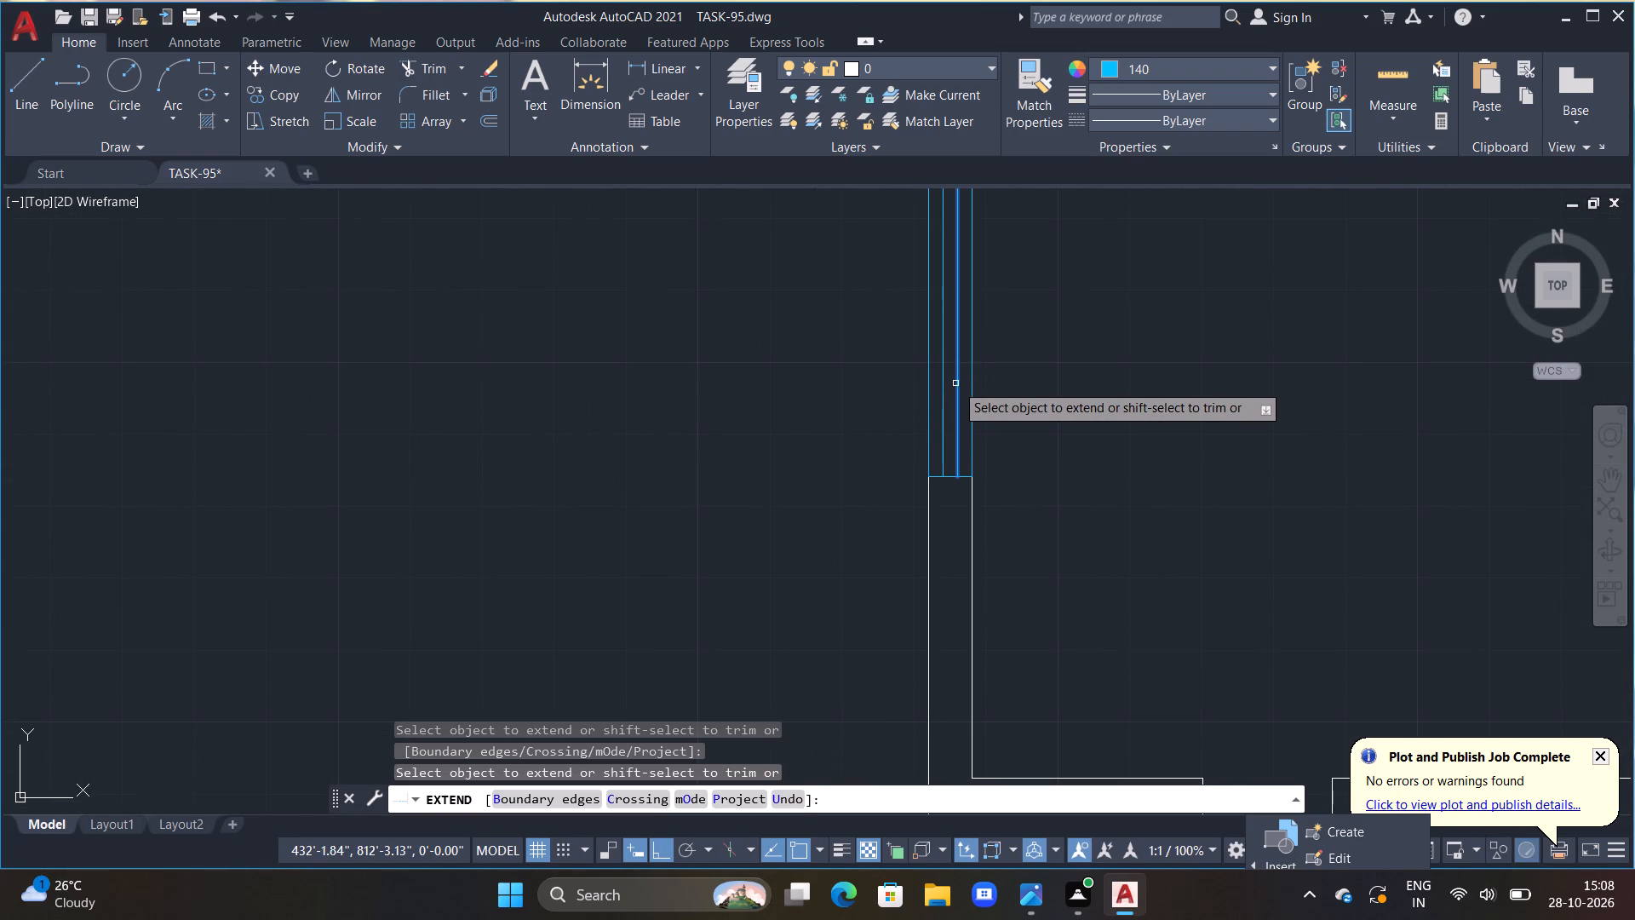
click(955, 383)
key(Escape)
key(Escape)
Draw a short horizontal line joining the midpoints of the two inner lines in the lower-left room's left-wall window.
middle_drag(1009, 441, 1018, 643)
text(L)
key(space)
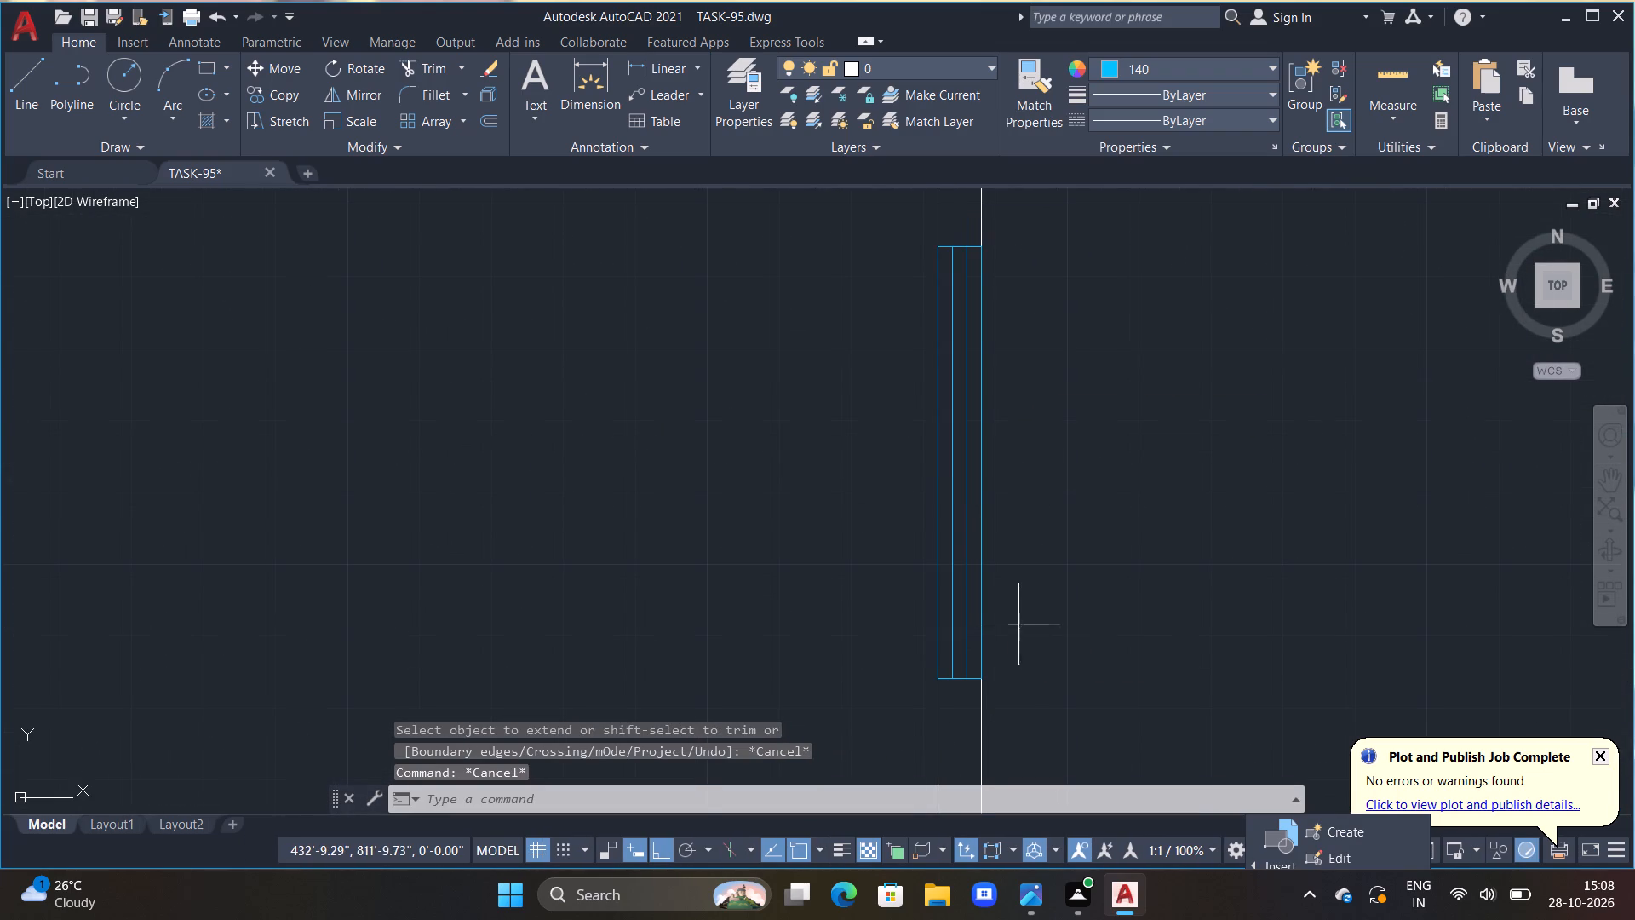
click(967, 467)
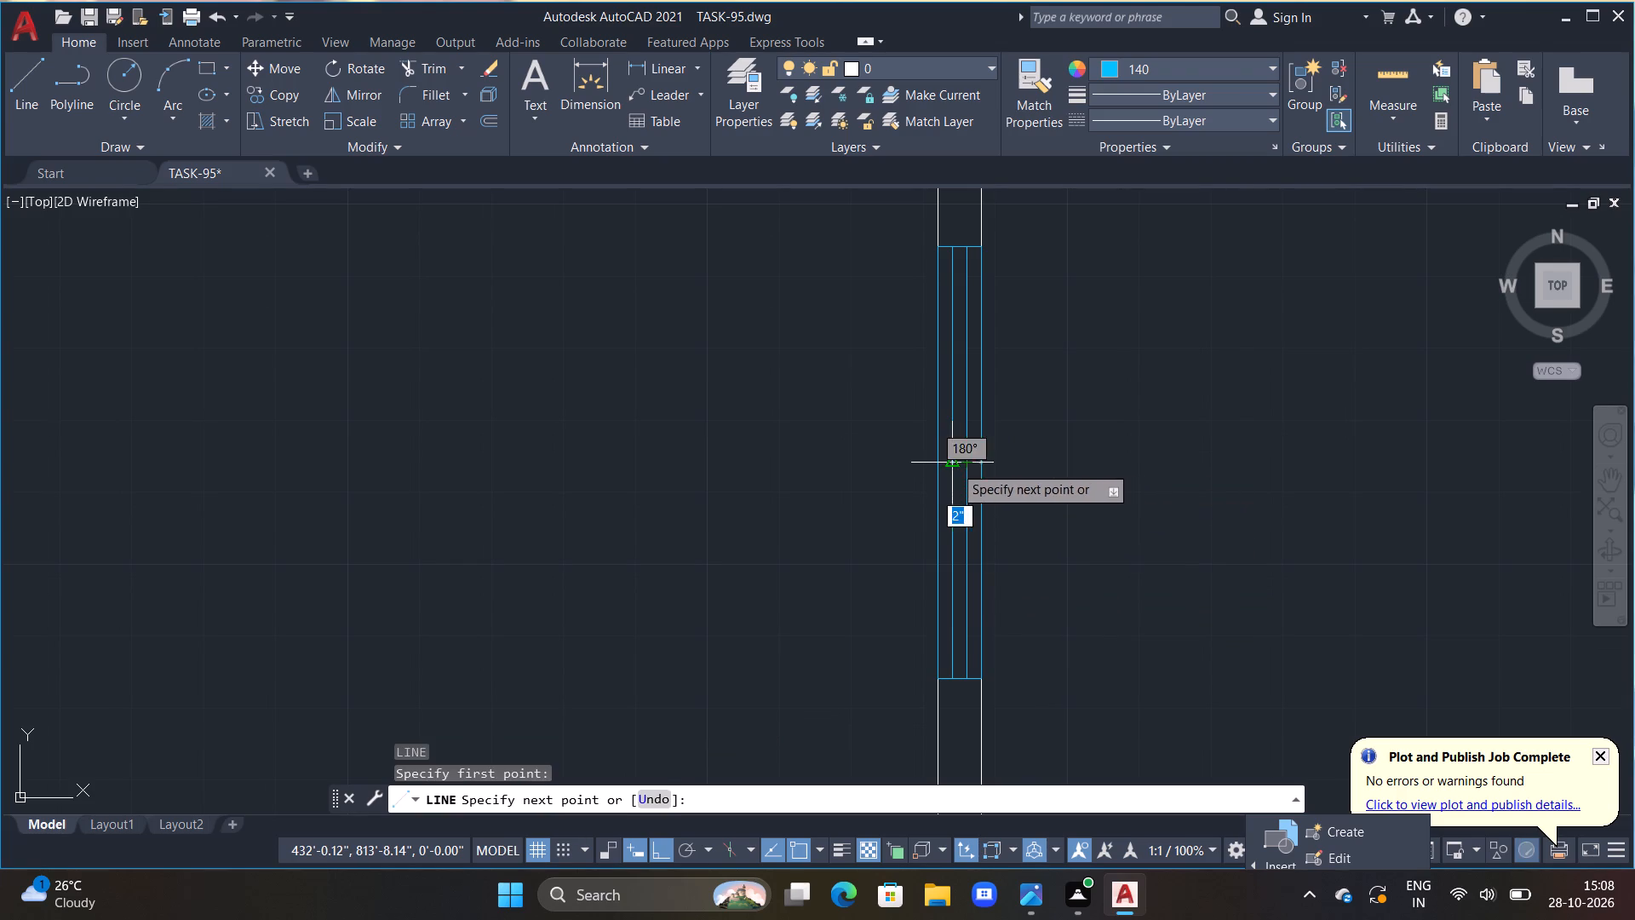
click(954, 465)
key(Escape)
Draw a short horizontal line joining the midpoints of the two inner lines in the upper-left room's left-wall window.
scroll(1008, 461, down, 1)
scroll(1011, 390, down, 1)
middle_drag(1011, 389, 944, 747)
scroll(914, 862, down, 1)
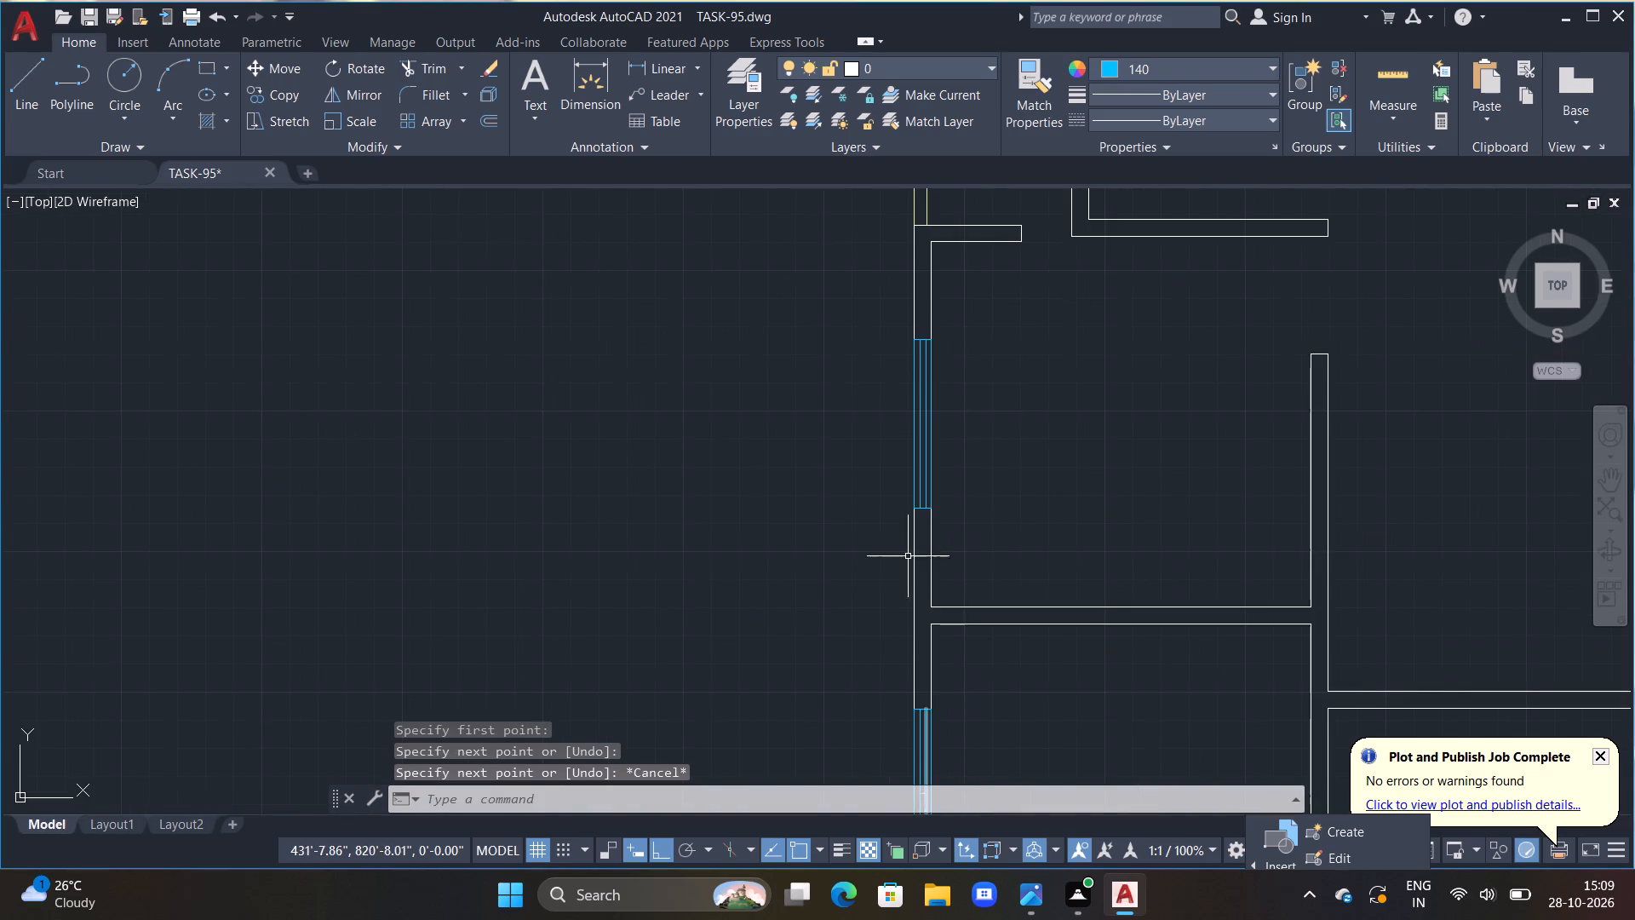
scroll(943, 405, up, 1)
middle_drag(941, 405, 949, 774)
middle_drag(942, 713, 937, 459)
scroll(935, 468, up, 1)
middle_drag(938, 584, 944, 554)
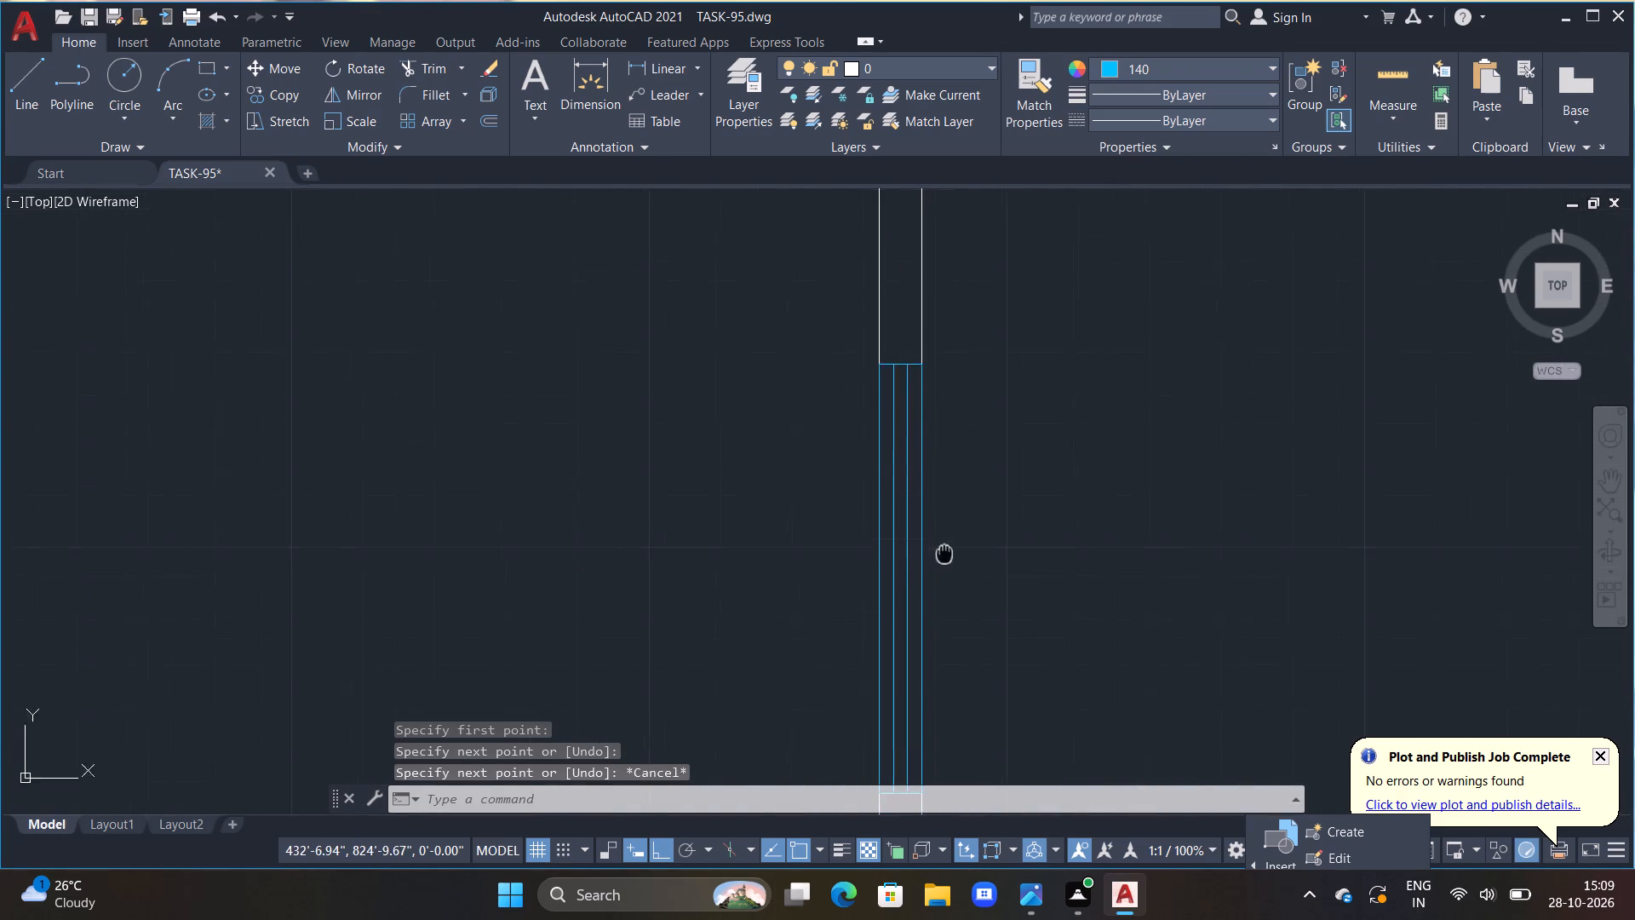
middle_drag(944, 554, 946, 443)
text(L)
key(space)
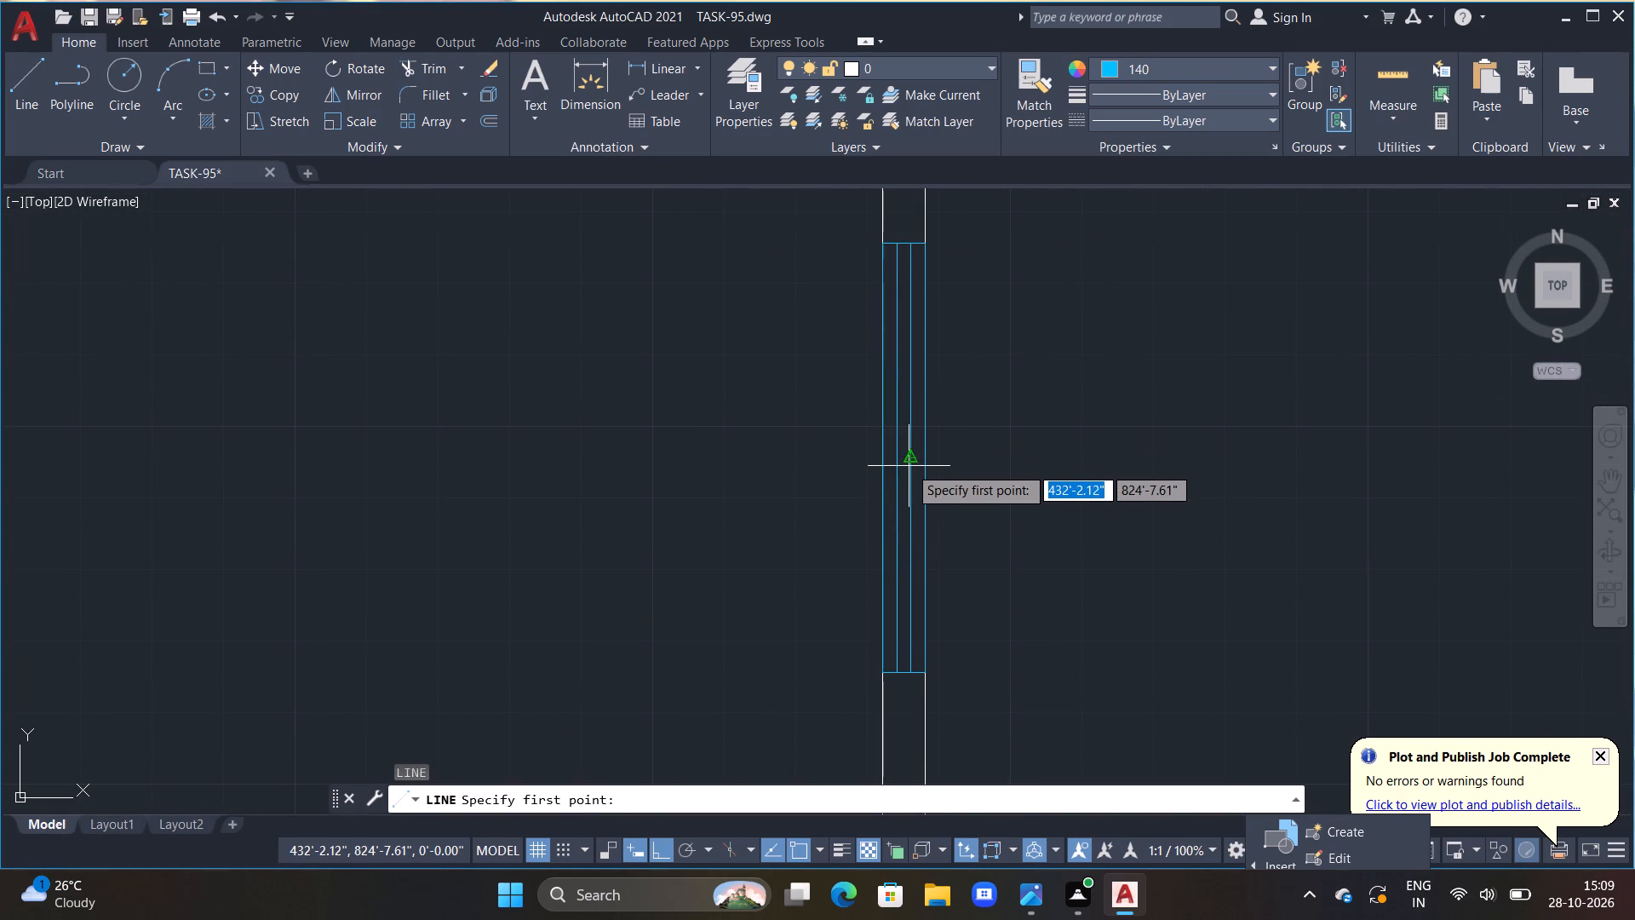
click(909, 461)
click(896, 463)
key(Escape)
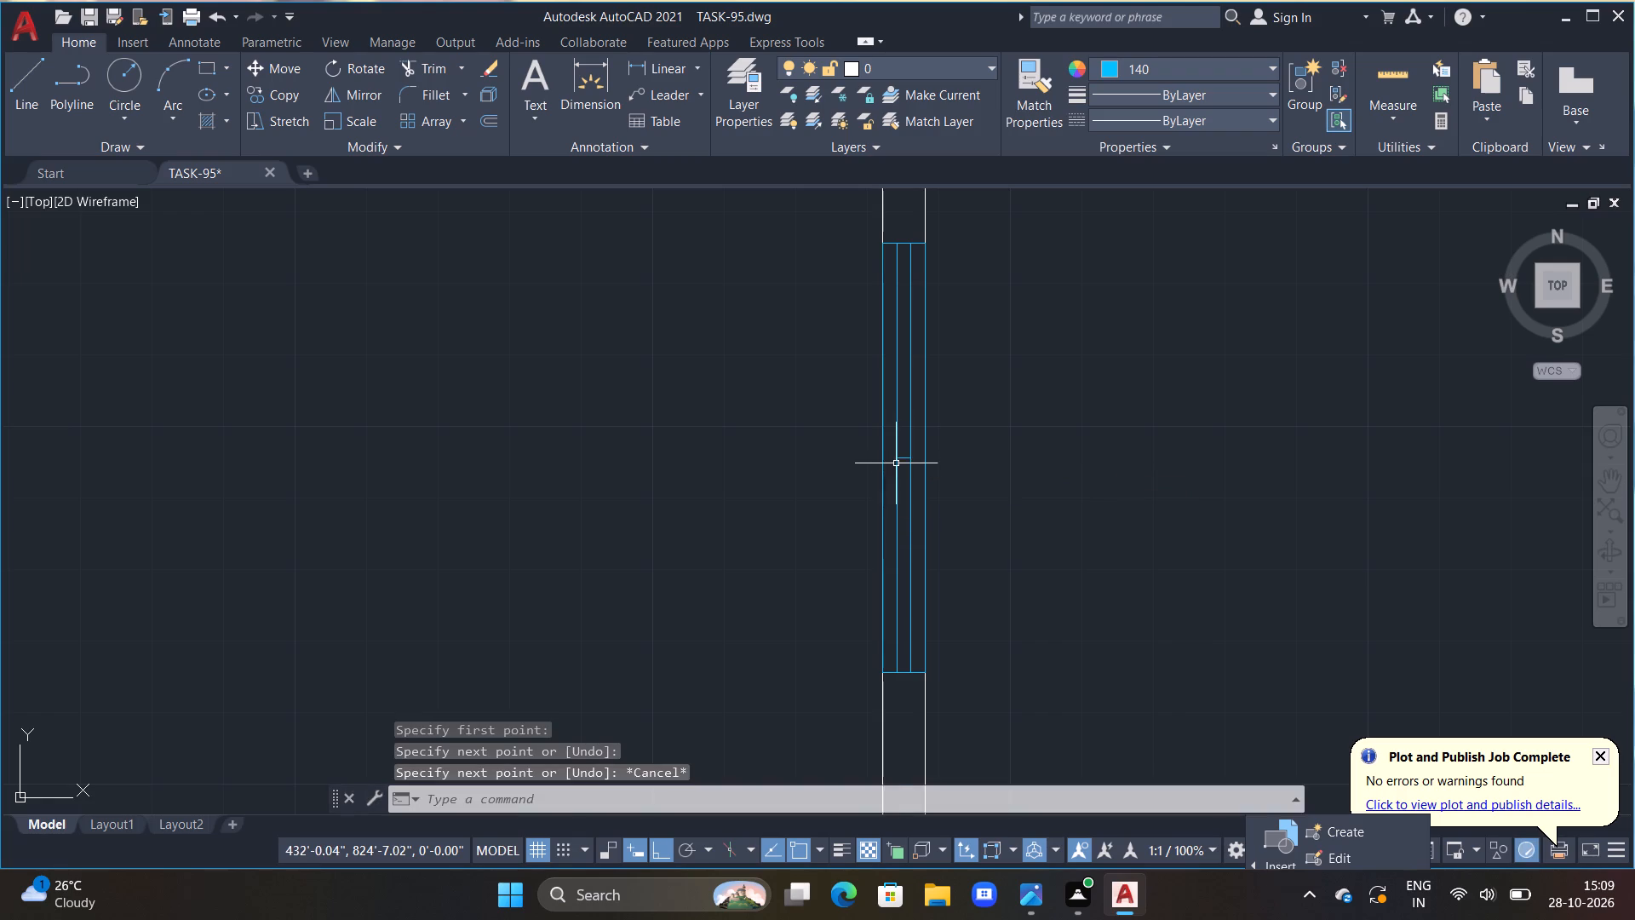
Set the current object colour to ByLayer.
scroll(924, 534, down, 4)
scroll(943, 700, down, 2)
middle_drag(938, 630, 528, 377)
scroll(523, 380, up, 1)
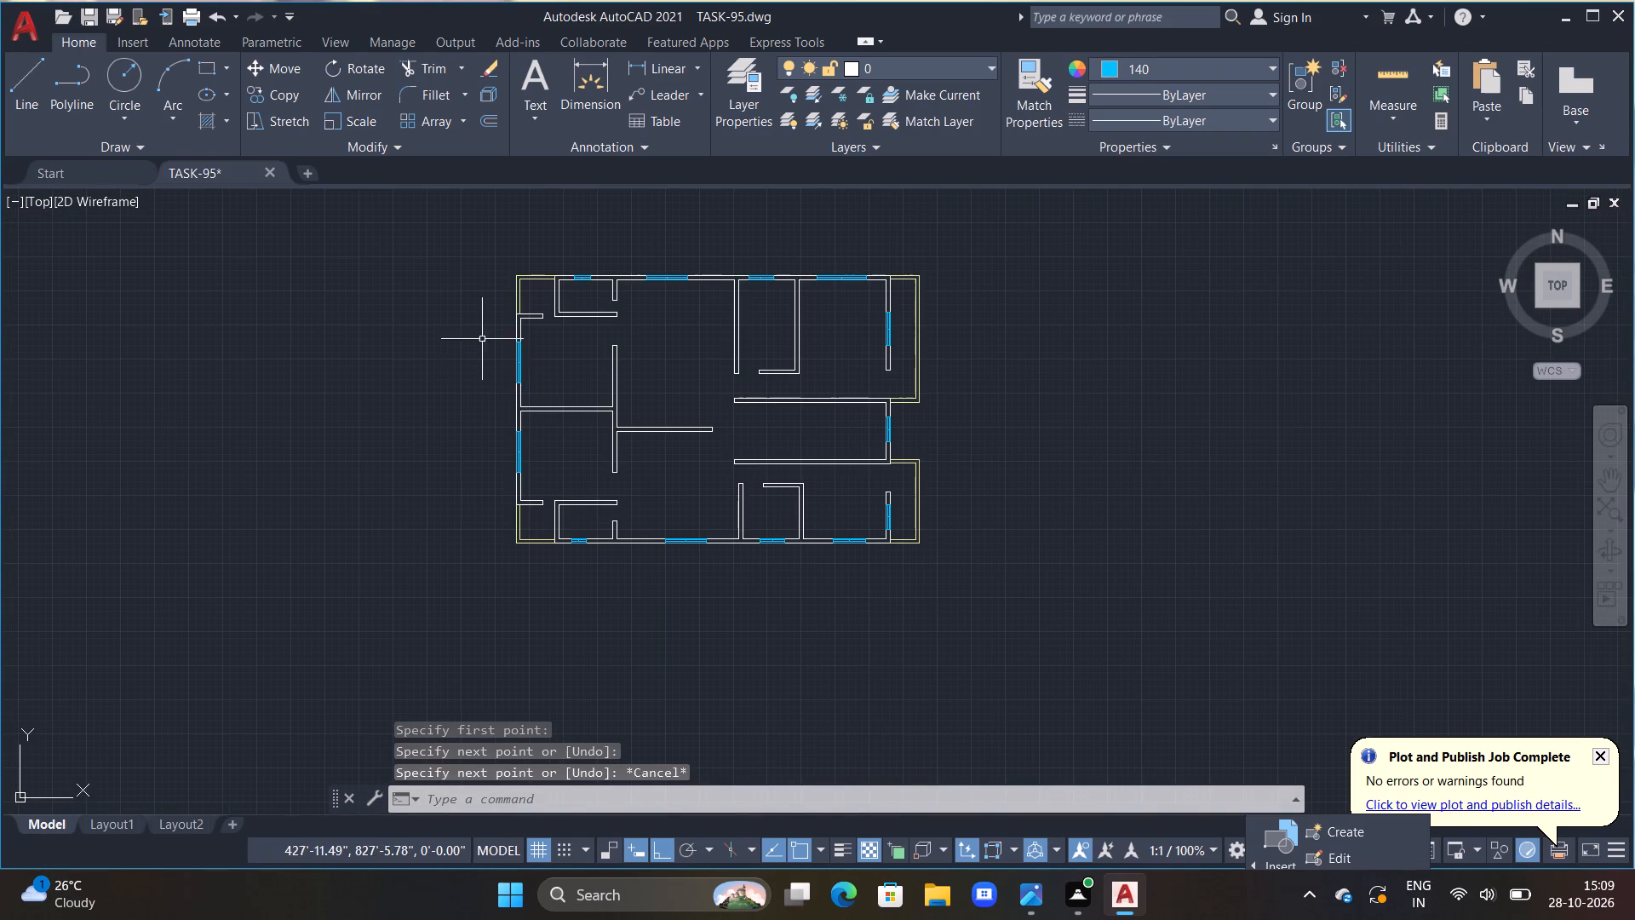
middle_drag(585, 390, 627, 595)
scroll(668, 452, up, 2)
middle_drag(620, 523, 707, 404)
key(Escape)
key(Escape)
scroll(684, 451, down, 1)
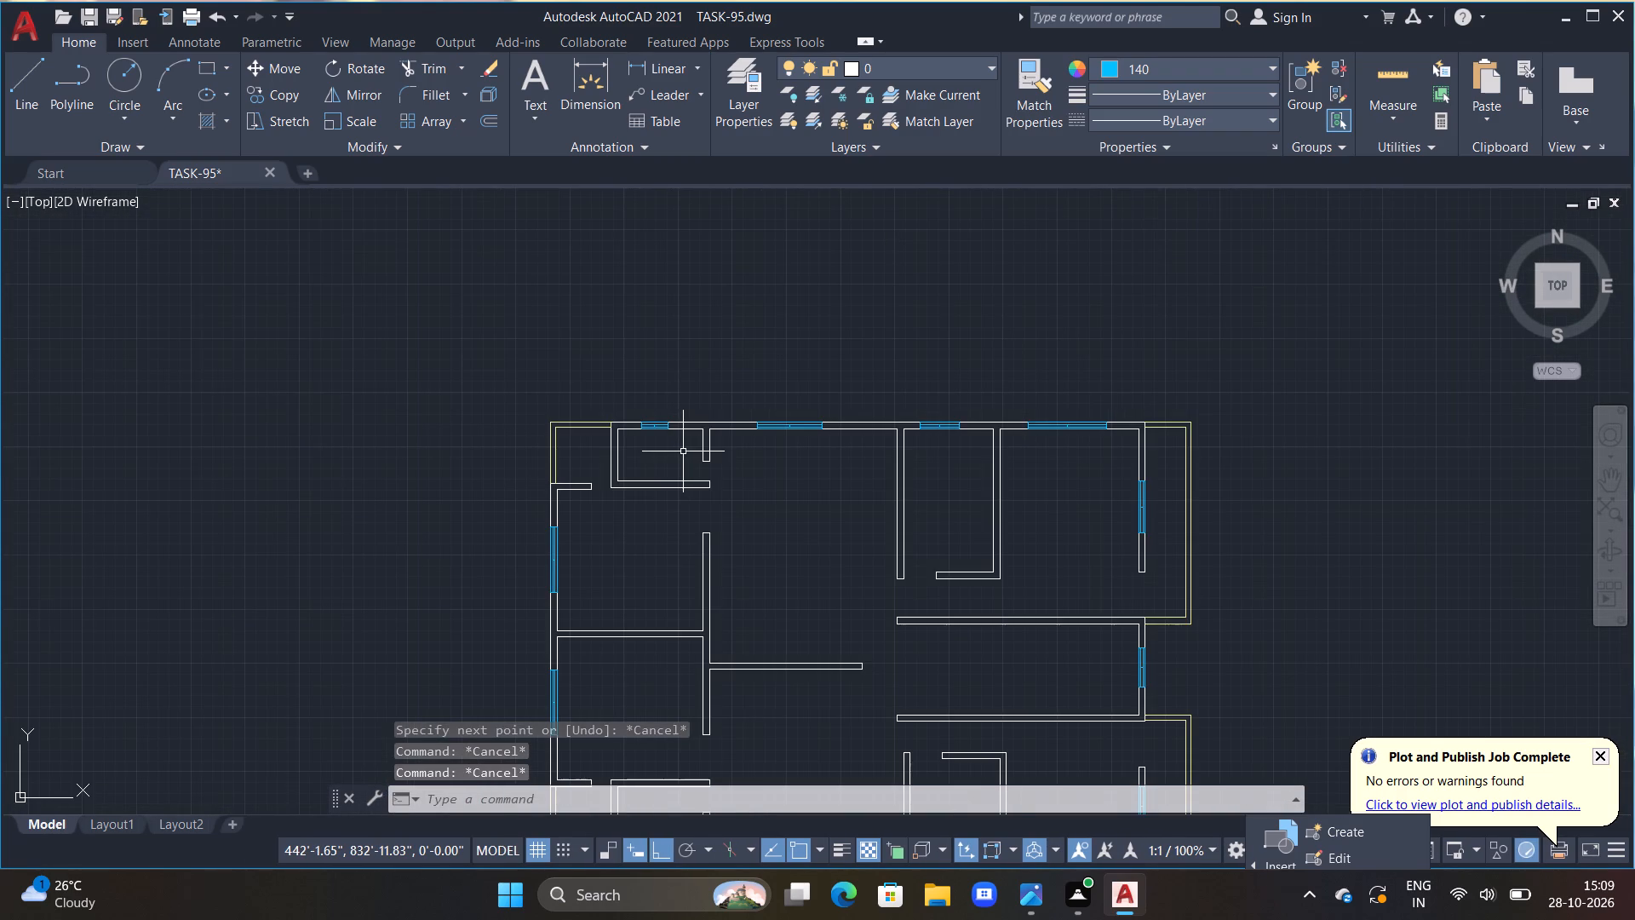
click(1177, 66)
click(1118, 108)
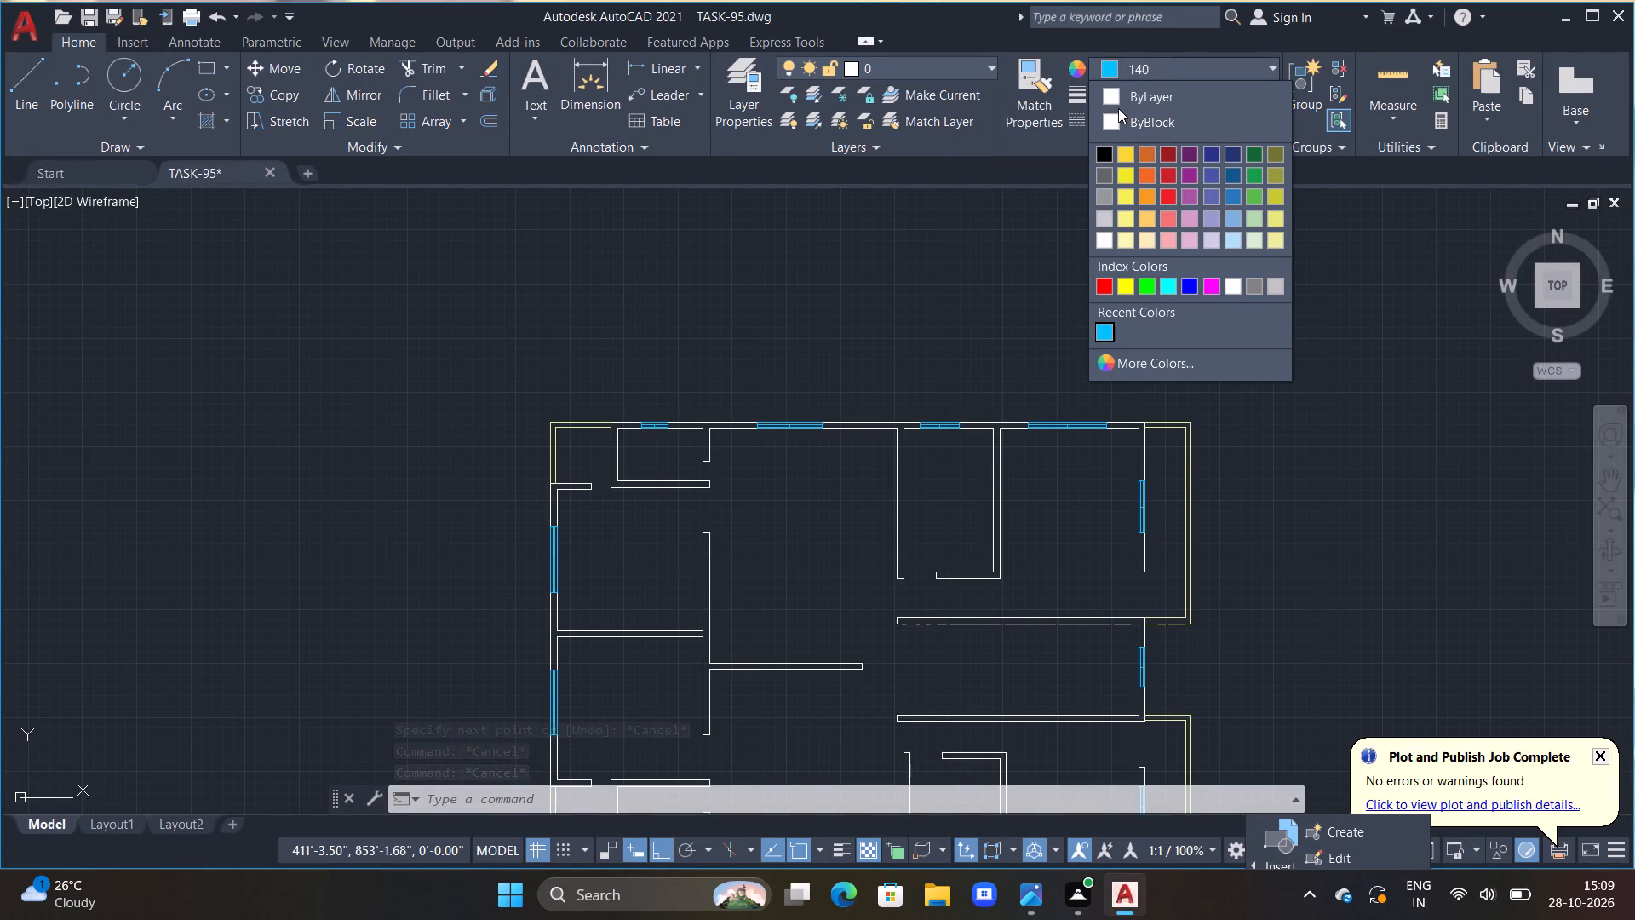
click(1113, 64)
click(1102, 87)
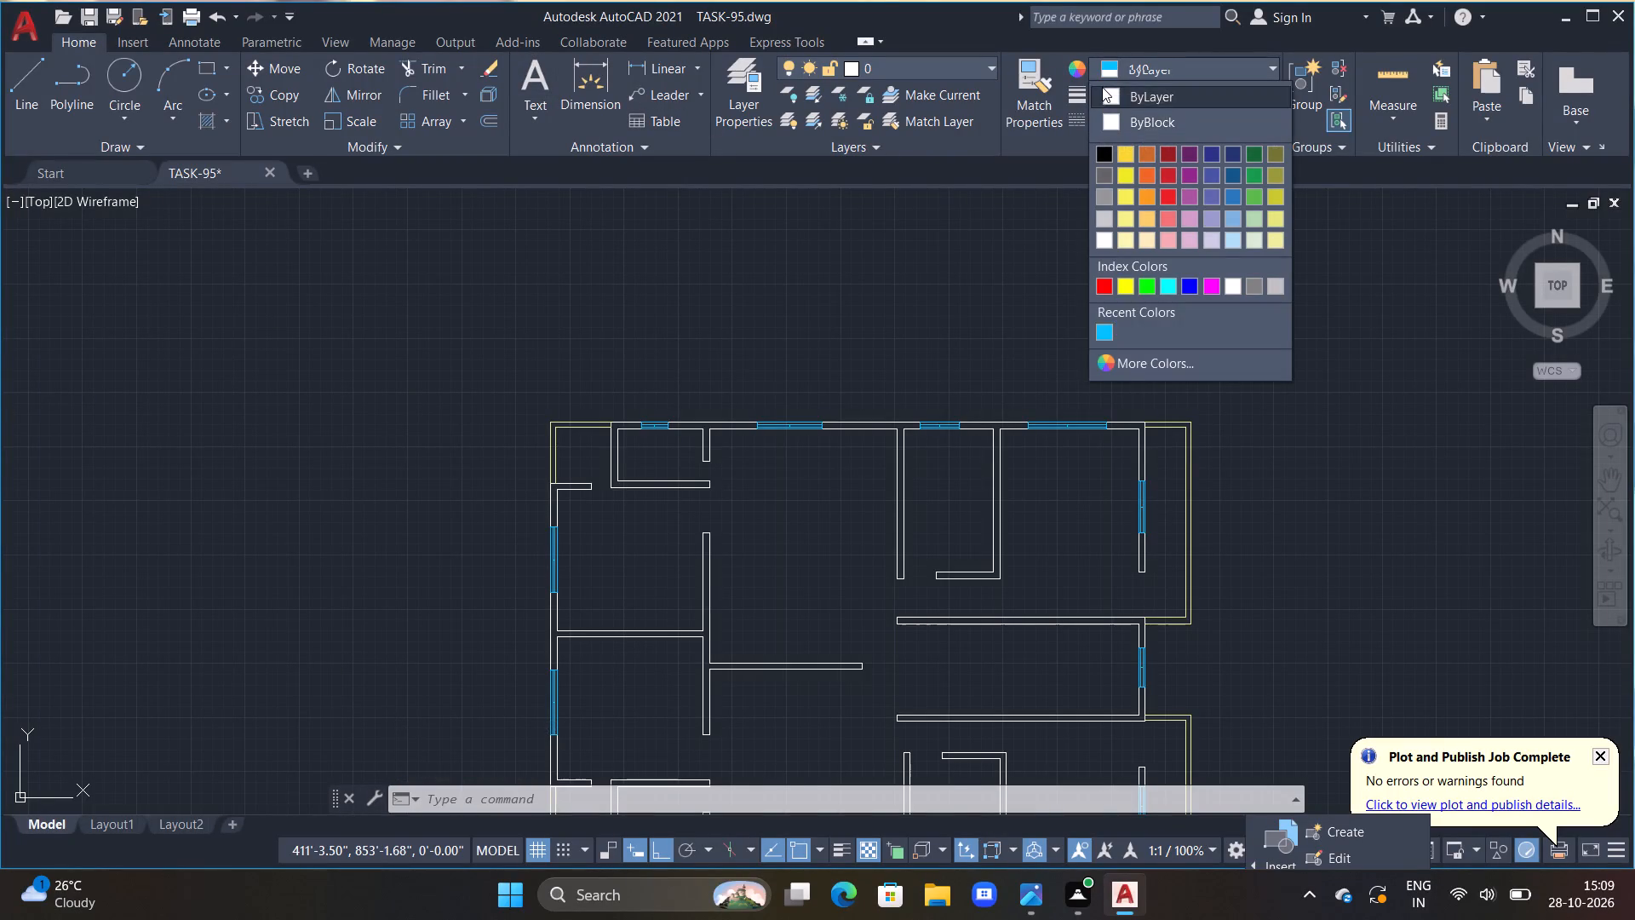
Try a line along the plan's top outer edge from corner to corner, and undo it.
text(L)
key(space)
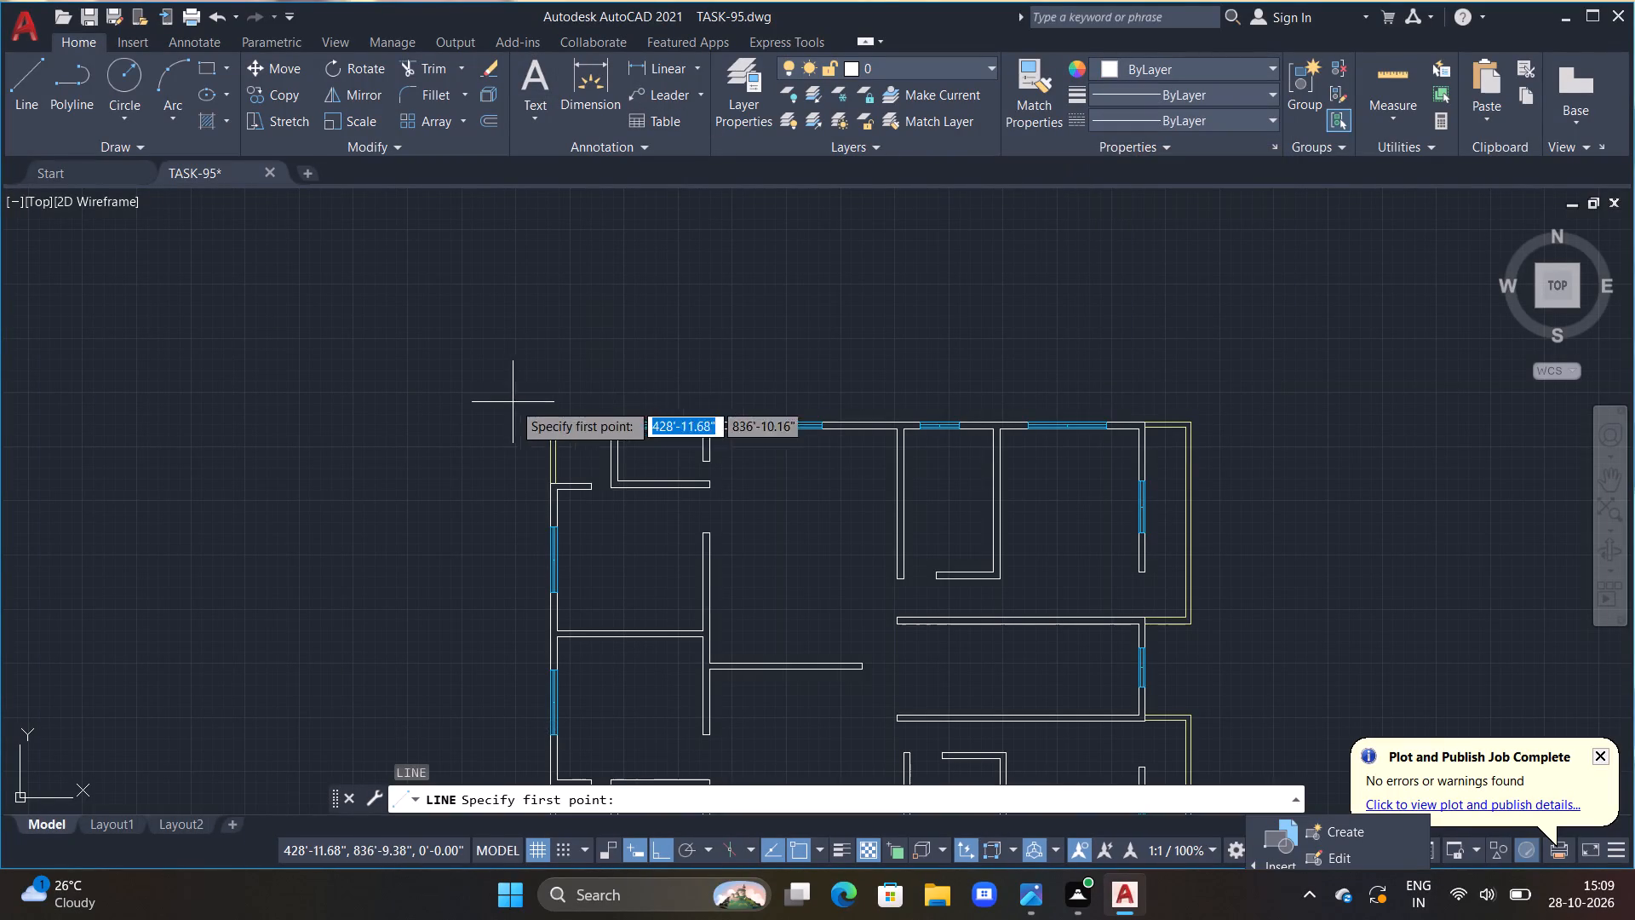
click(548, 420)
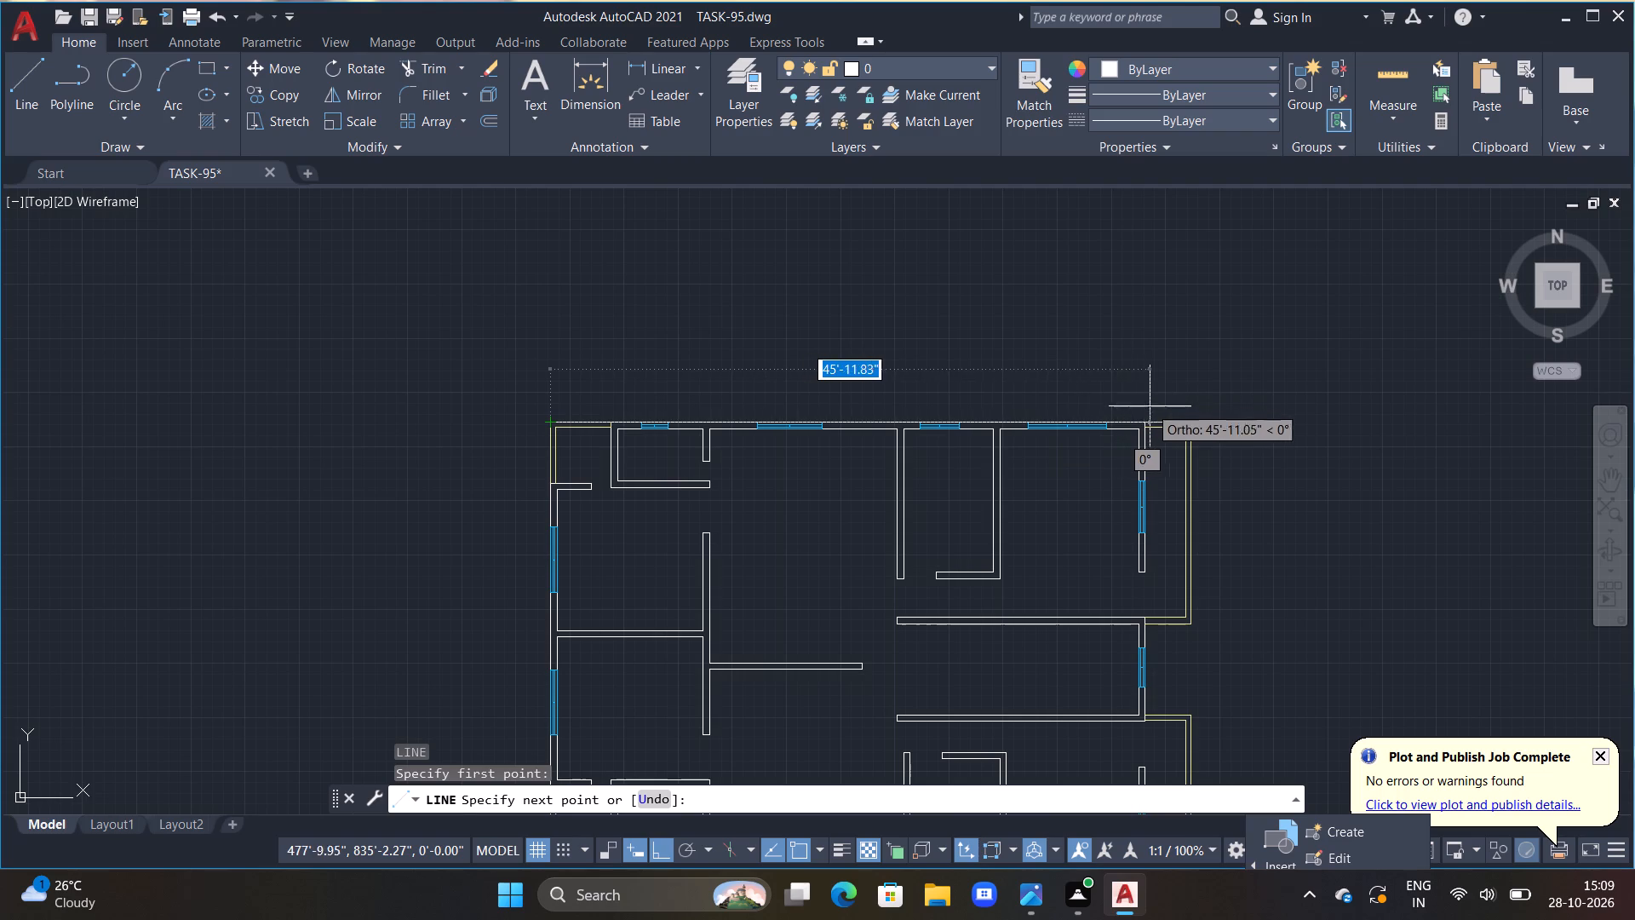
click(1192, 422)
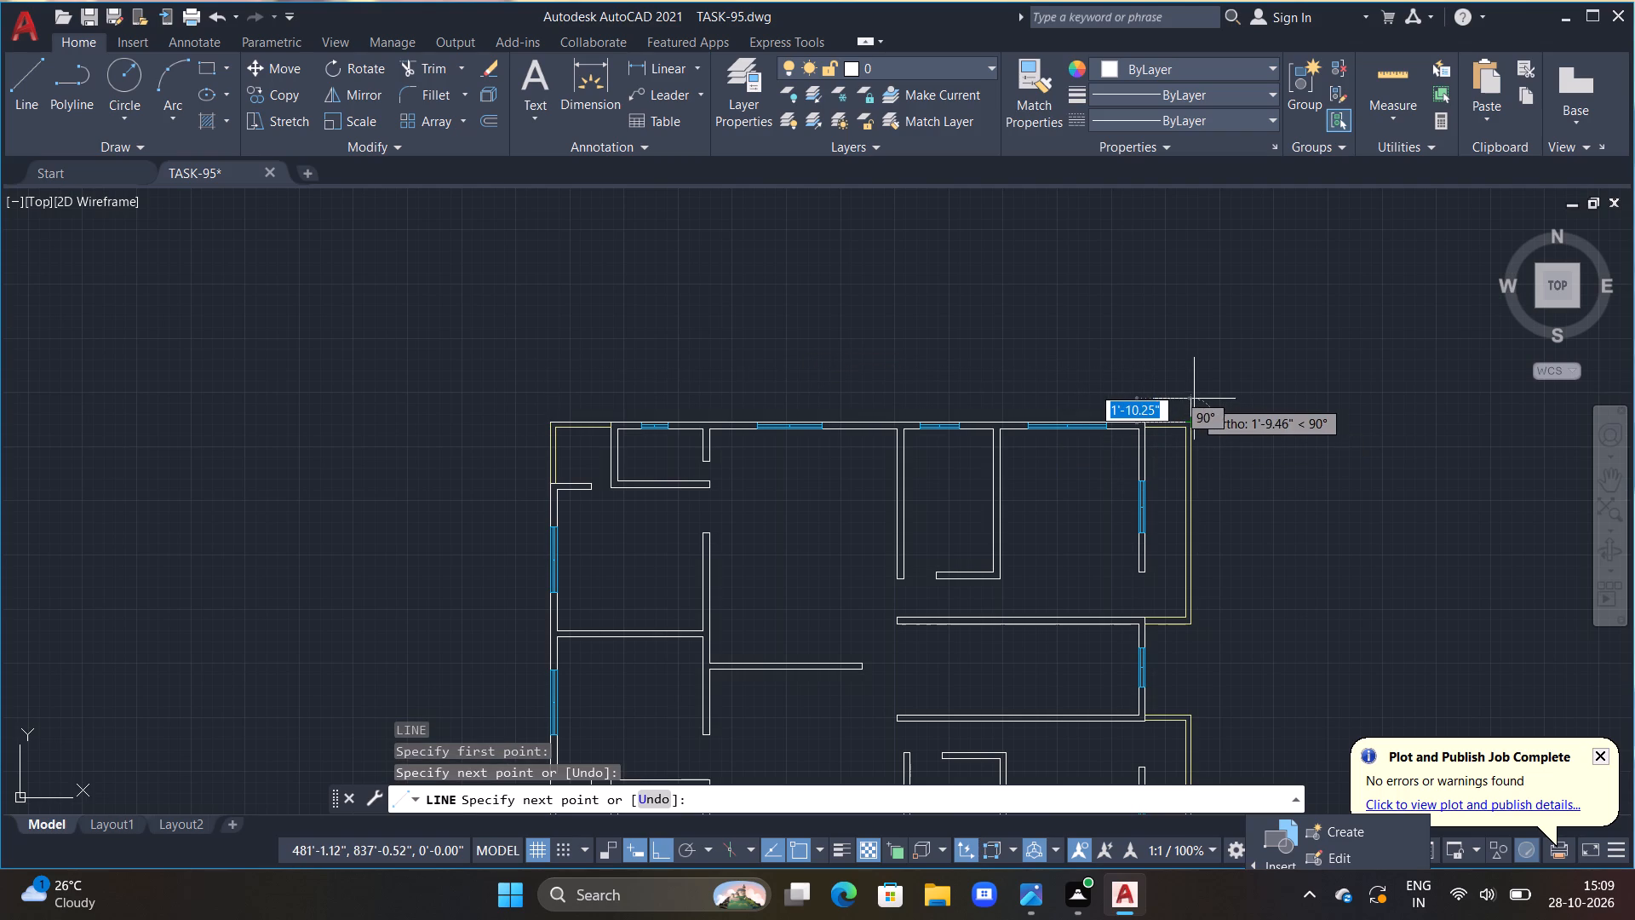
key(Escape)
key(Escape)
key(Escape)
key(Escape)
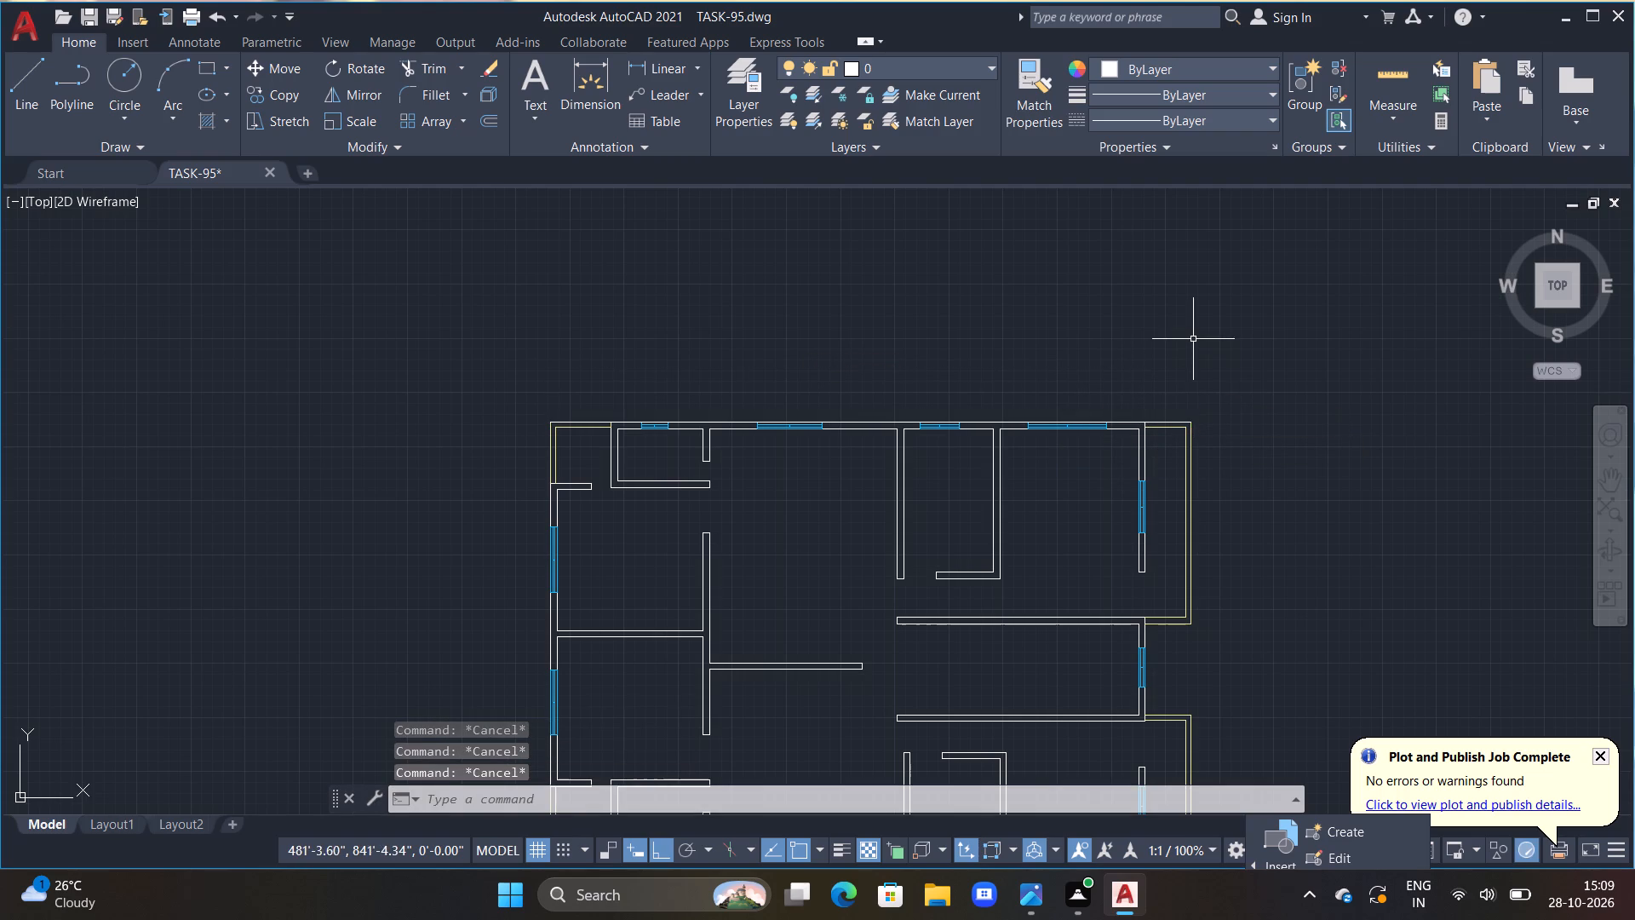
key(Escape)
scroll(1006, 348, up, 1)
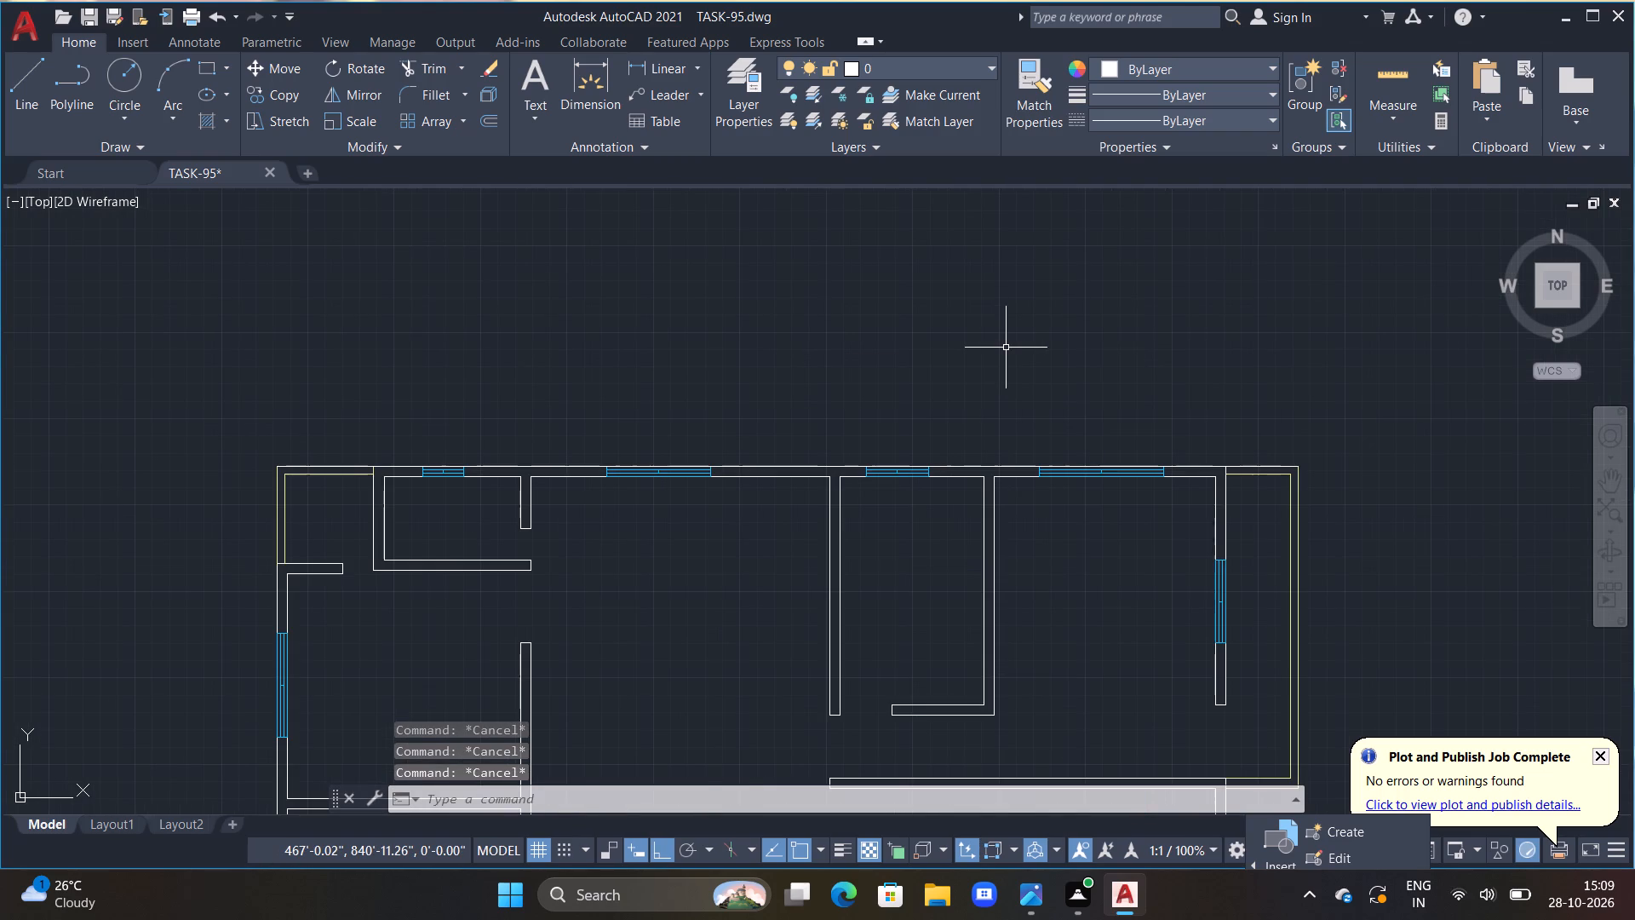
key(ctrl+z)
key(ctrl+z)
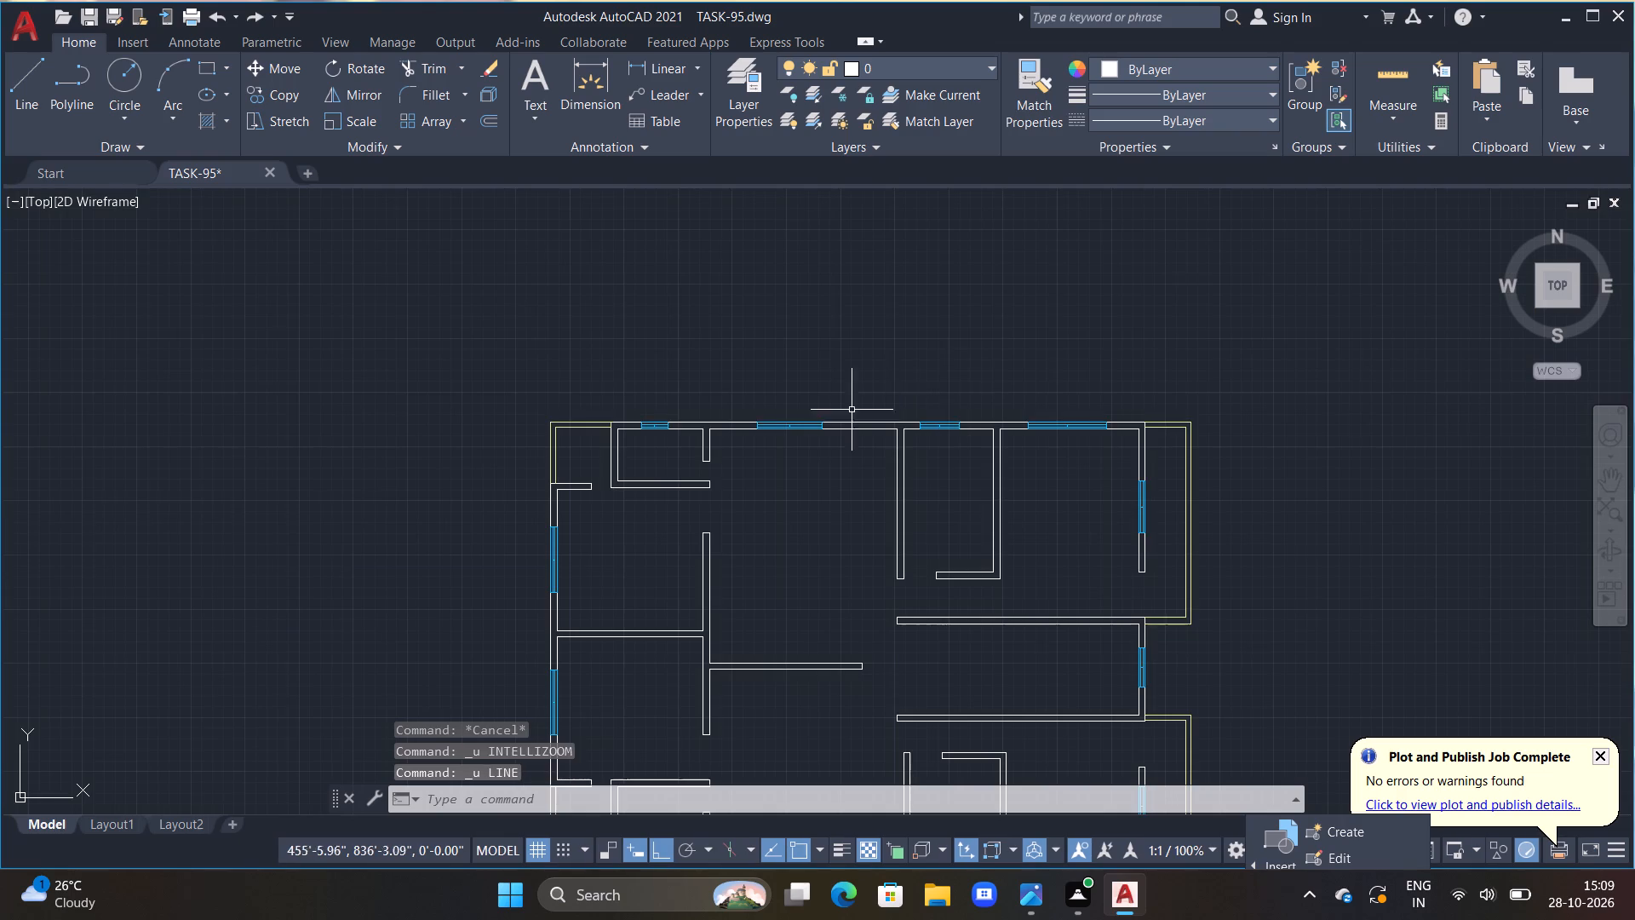
Dimension the plan's overall width between its two top outer corners, placing the dimension line above the top wall.
scroll(792, 424, up, 2)
scroll(792, 424, down, 2)
text(L)
key(space)
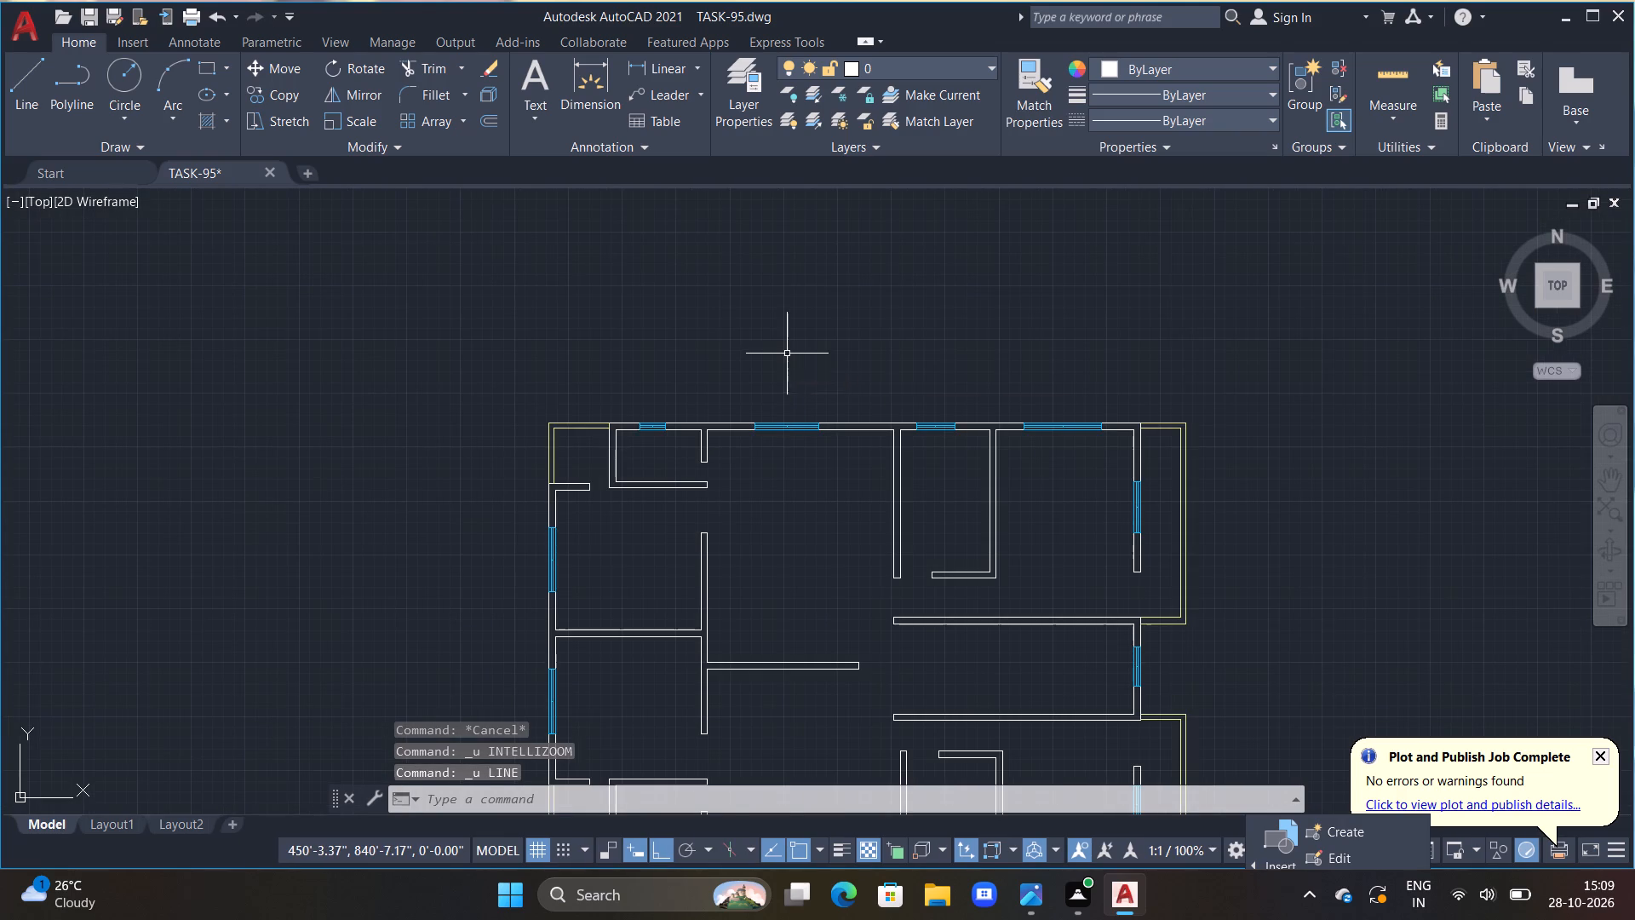
click(625, 69)
click(590, 74)
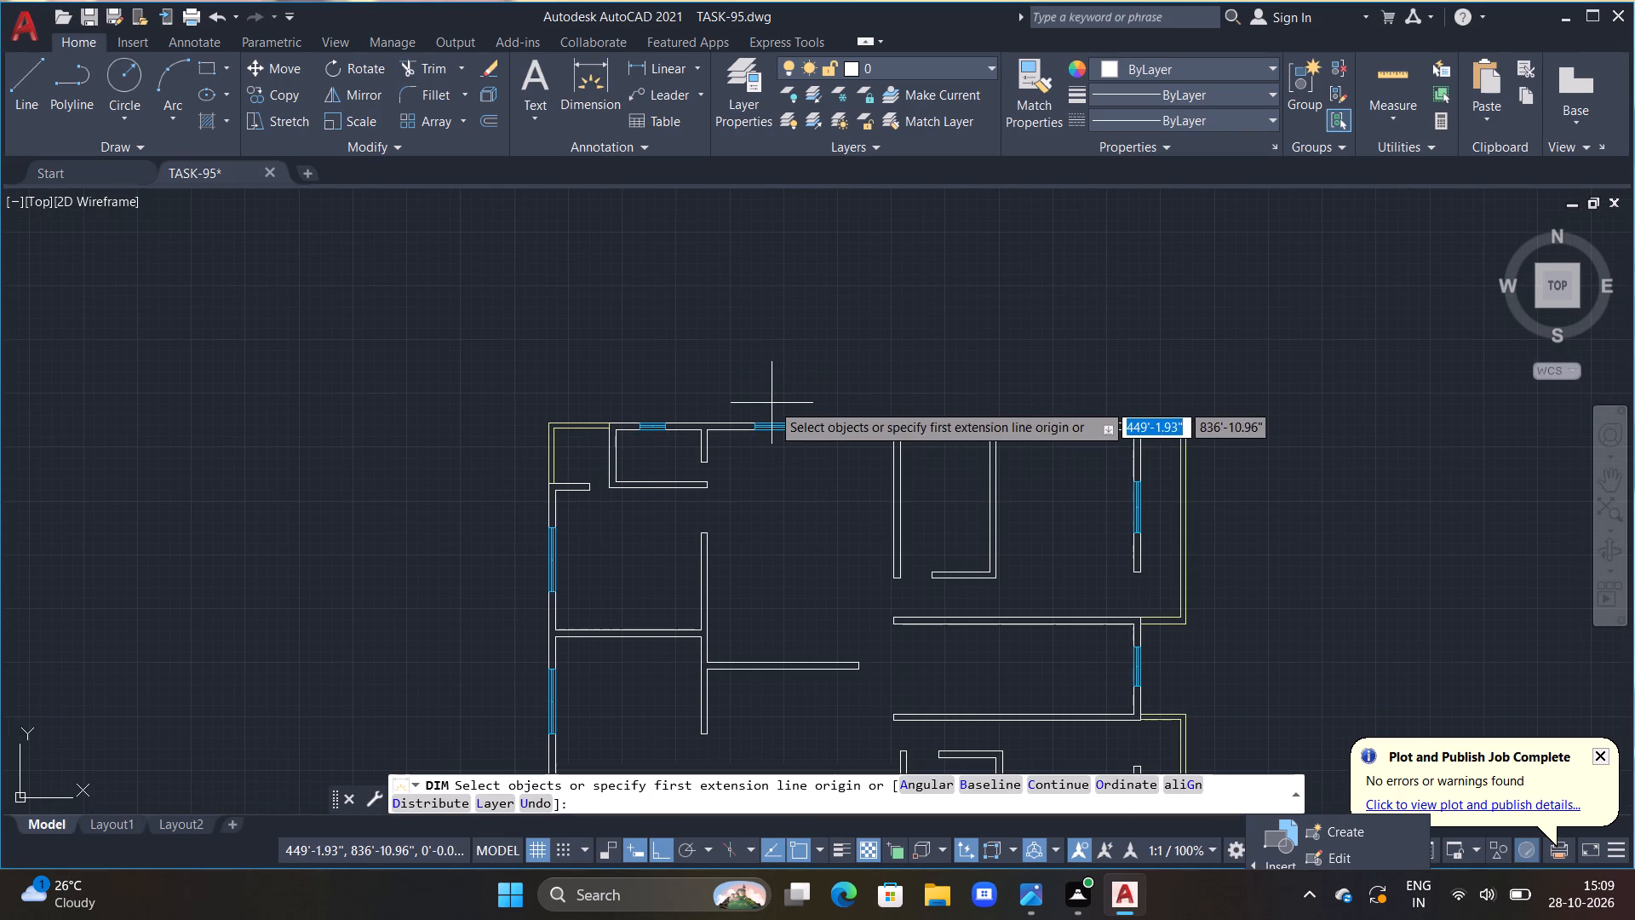
click(548, 422)
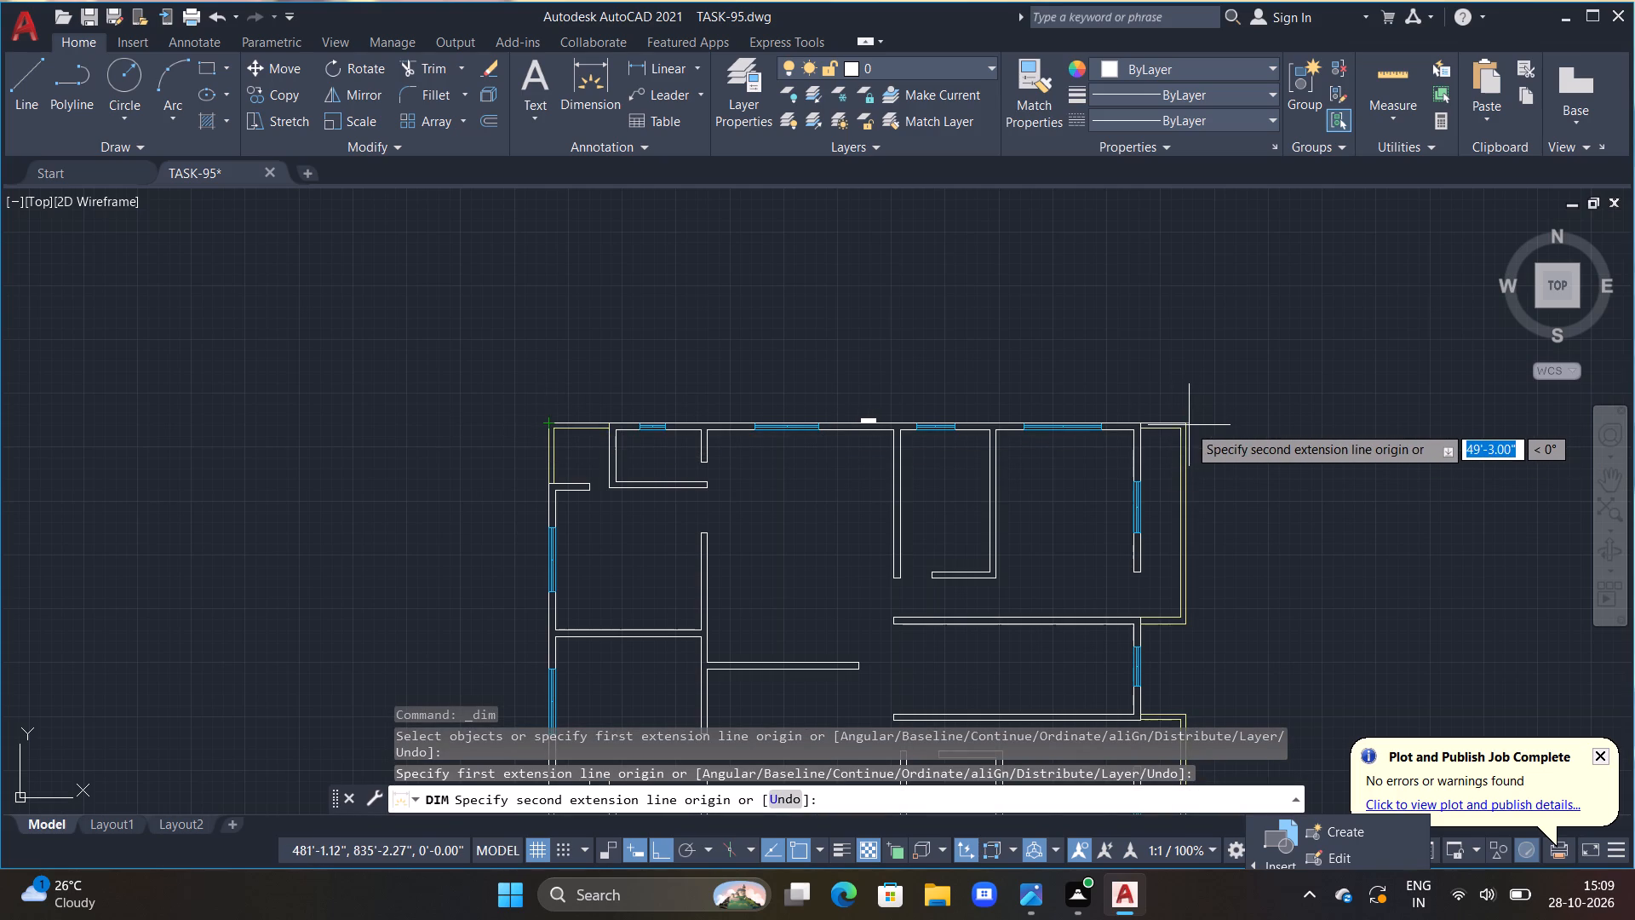
drag(1179, 423, 1179, 415)
click(1177, 362)
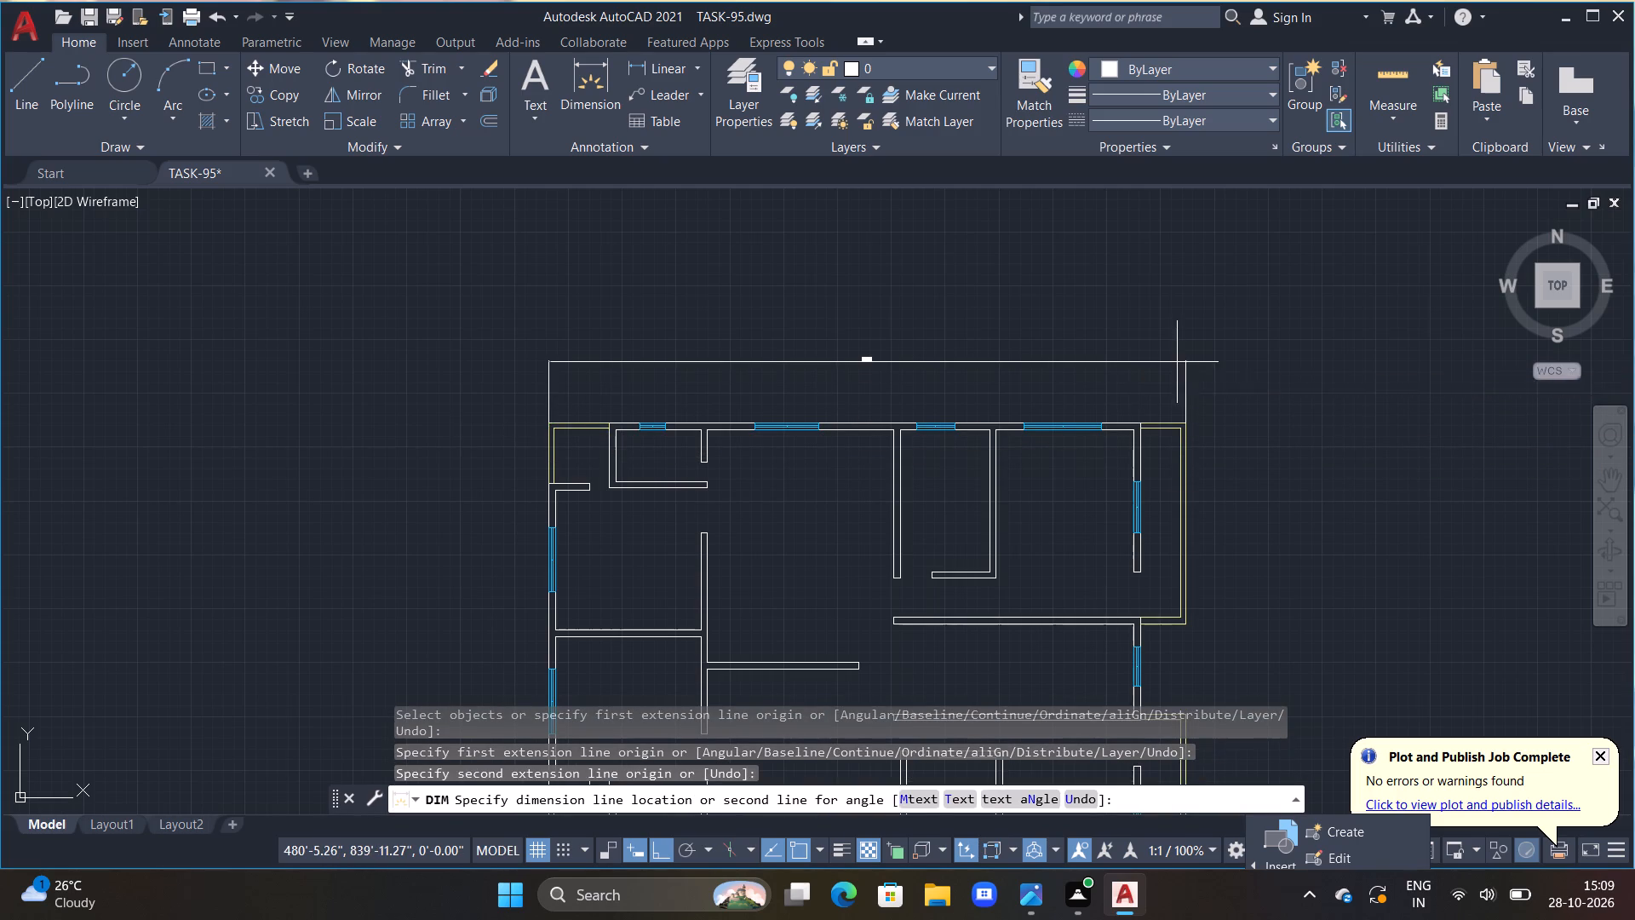
Replace the text of the plan's overall width dimension above the top wall with 50'.
key(Escape)
scroll(845, 318, up, 2)
scroll(879, 440, up, 2)
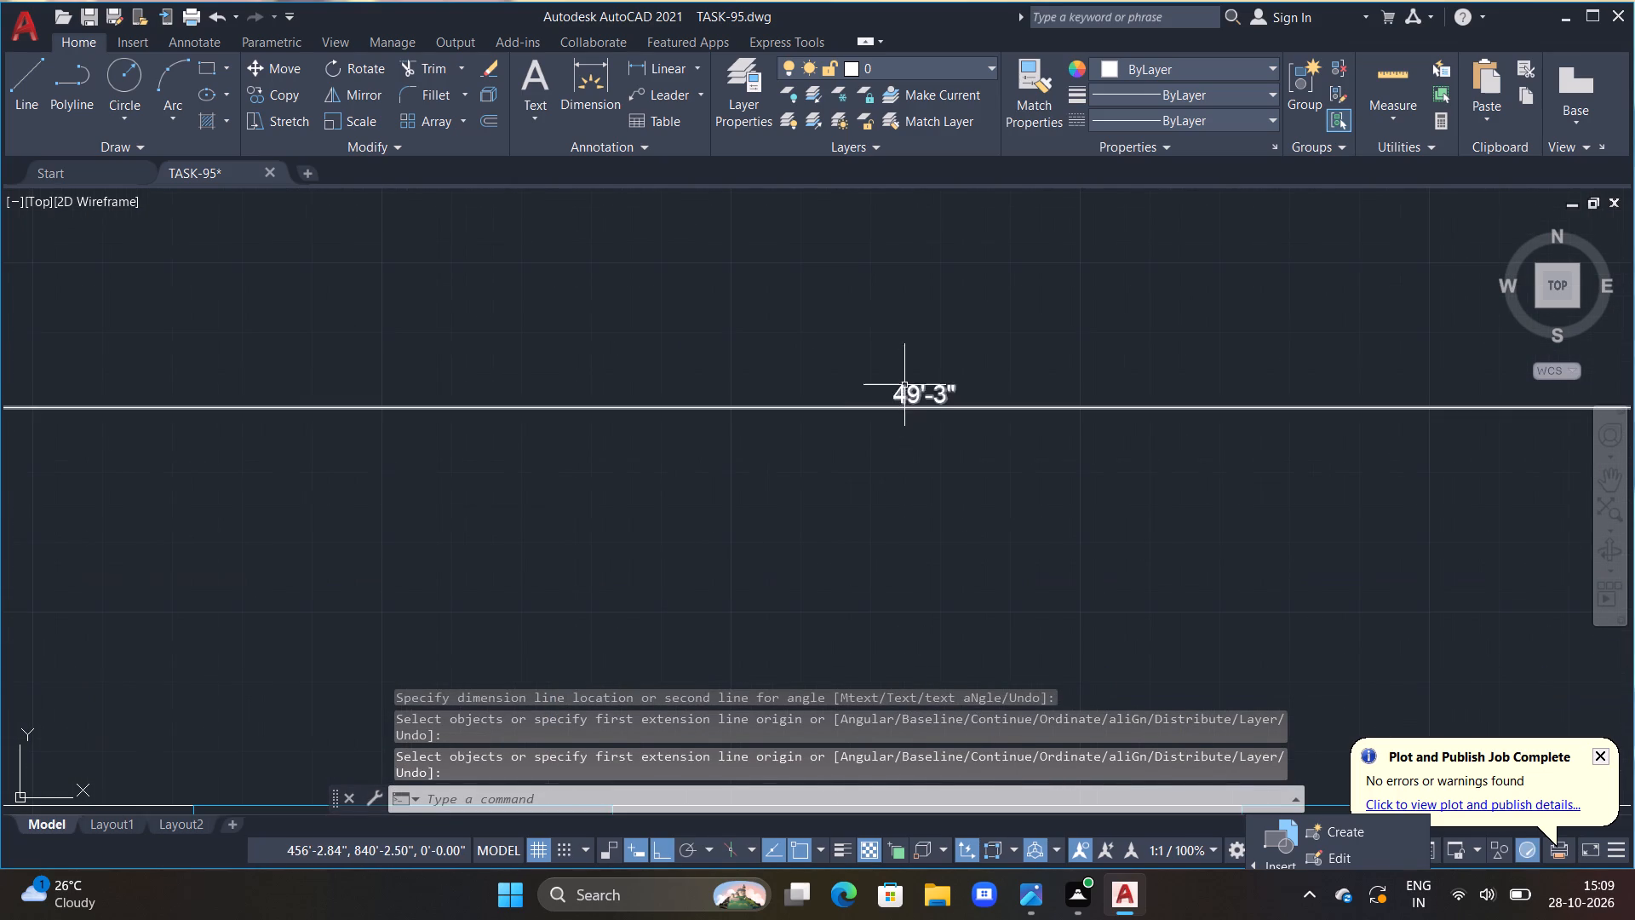
double_click(905, 384)
scroll(915, 389, up, 2)
click(1022, 405)
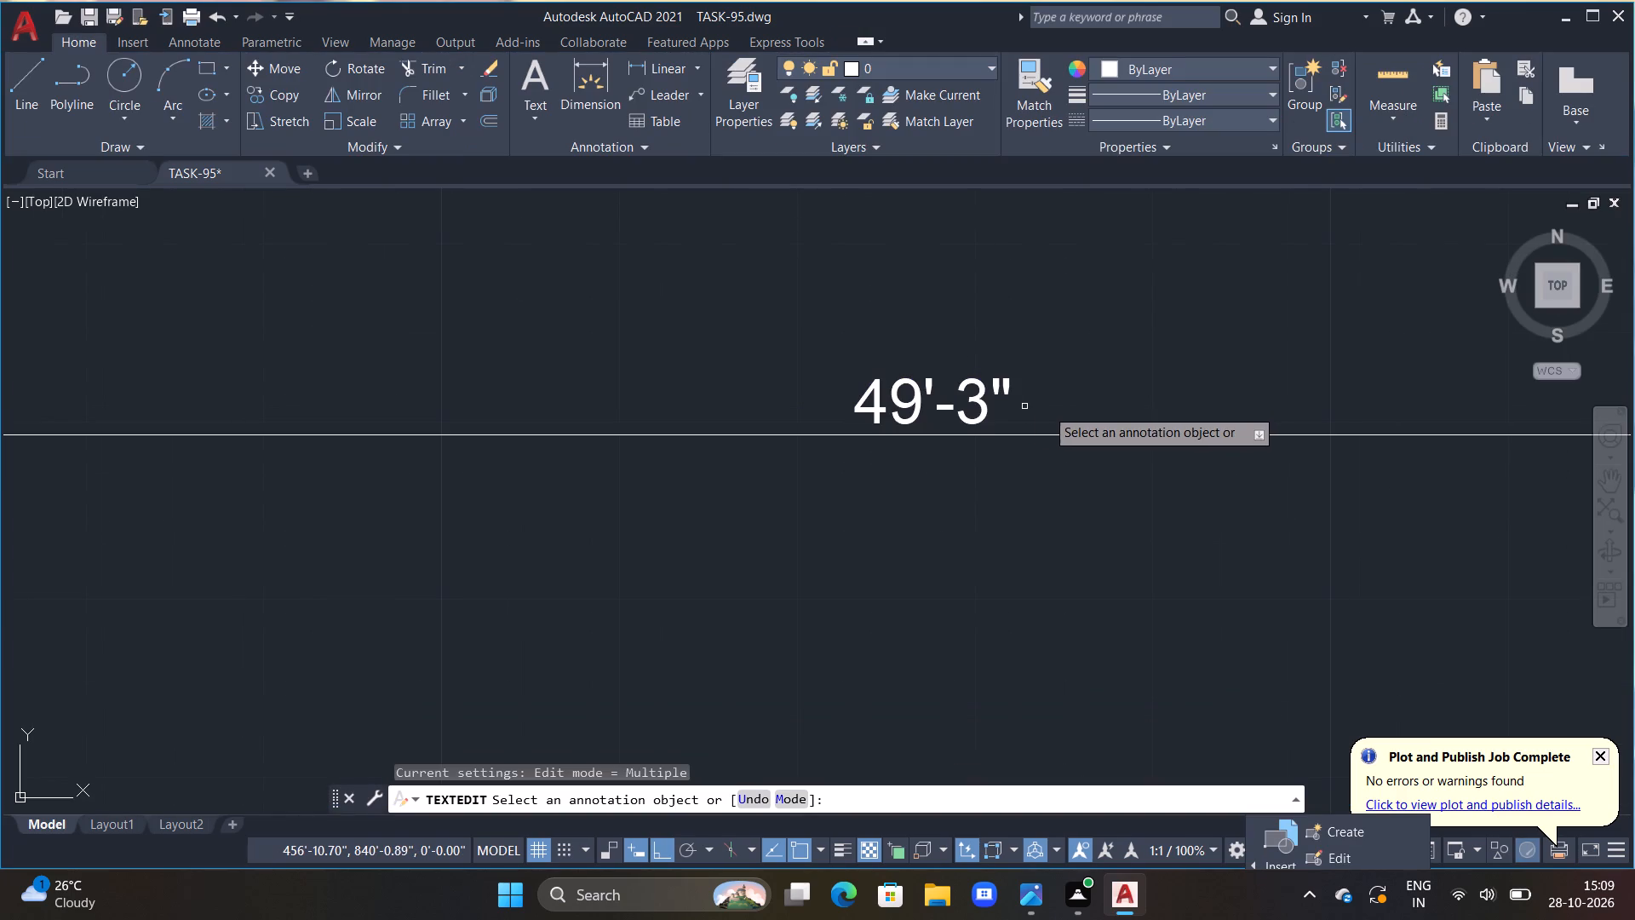
double_click(938, 405)
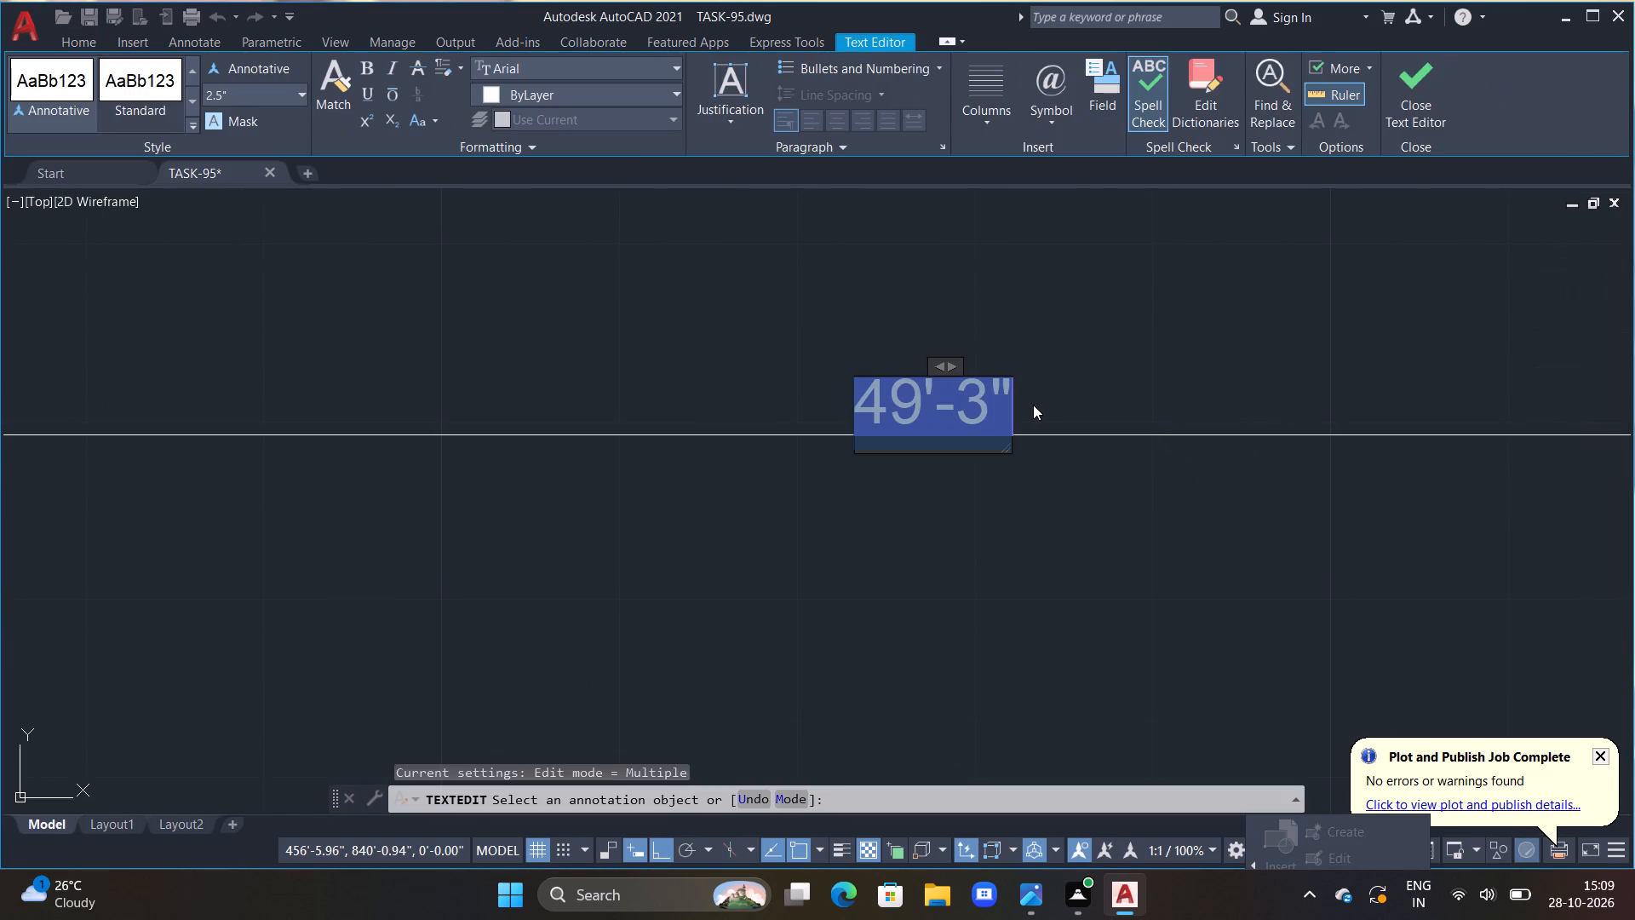
text(50')
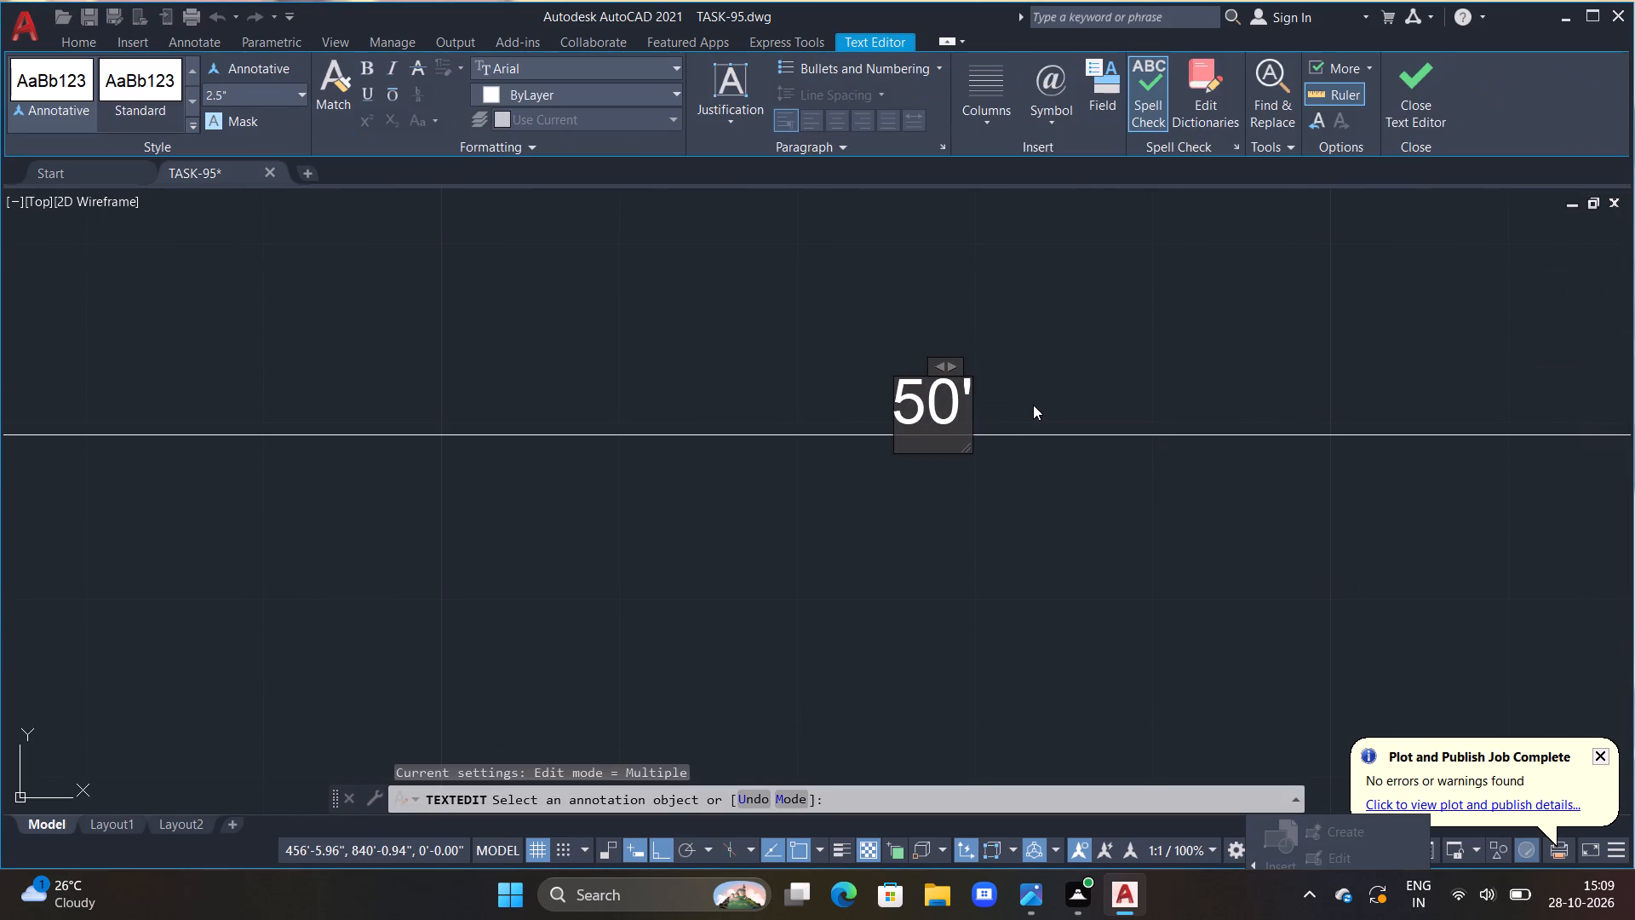
click(1047, 387)
key(Escape)
scroll(1046, 396, down, 4)
key(Escape)
scroll(1071, 564, down, 3)
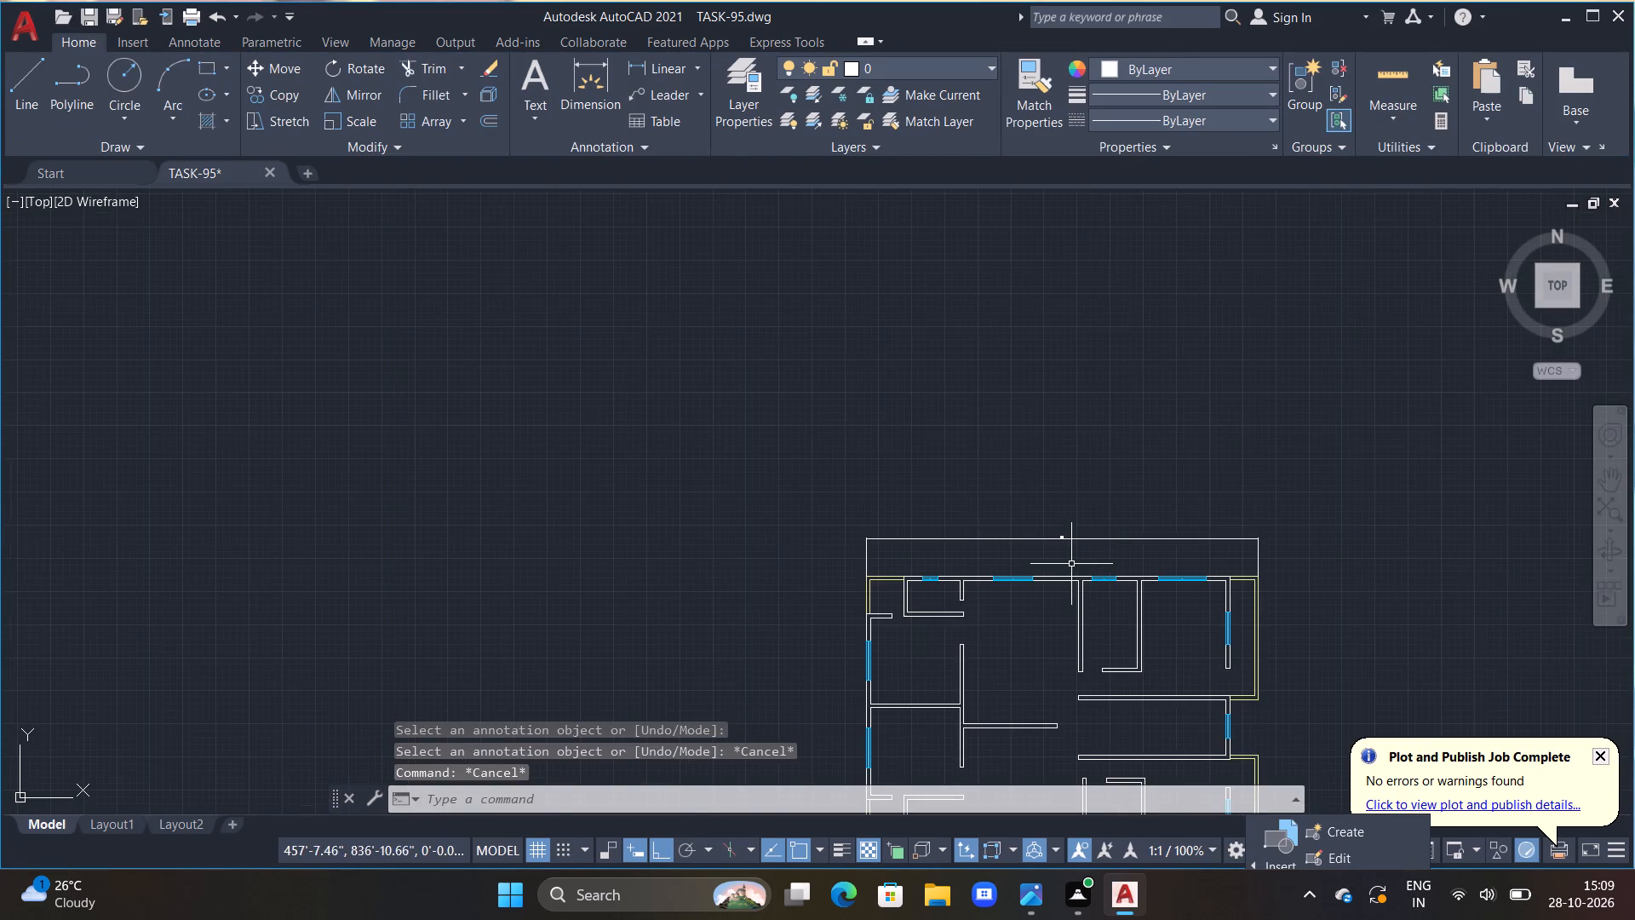
Dimension the plan's overall depth between its two left outer corners, placing the dimension line just outside the left wall.
middle_drag(1066, 607, 915, 428)
key(Escape)
key(Escape)
key(Escape)
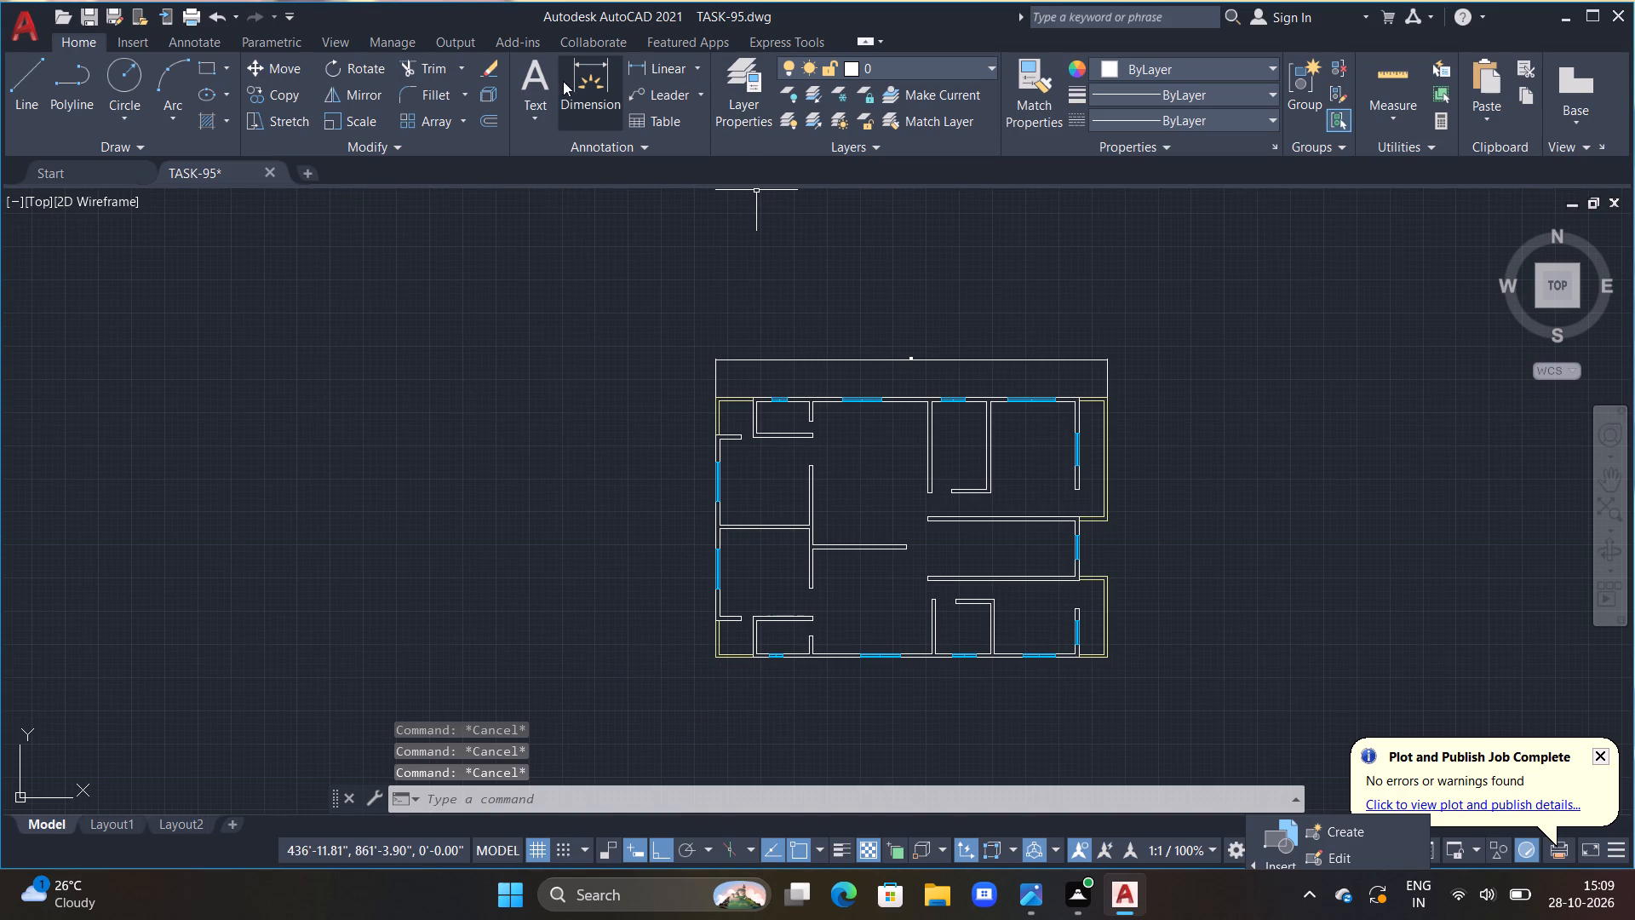
click(575, 82)
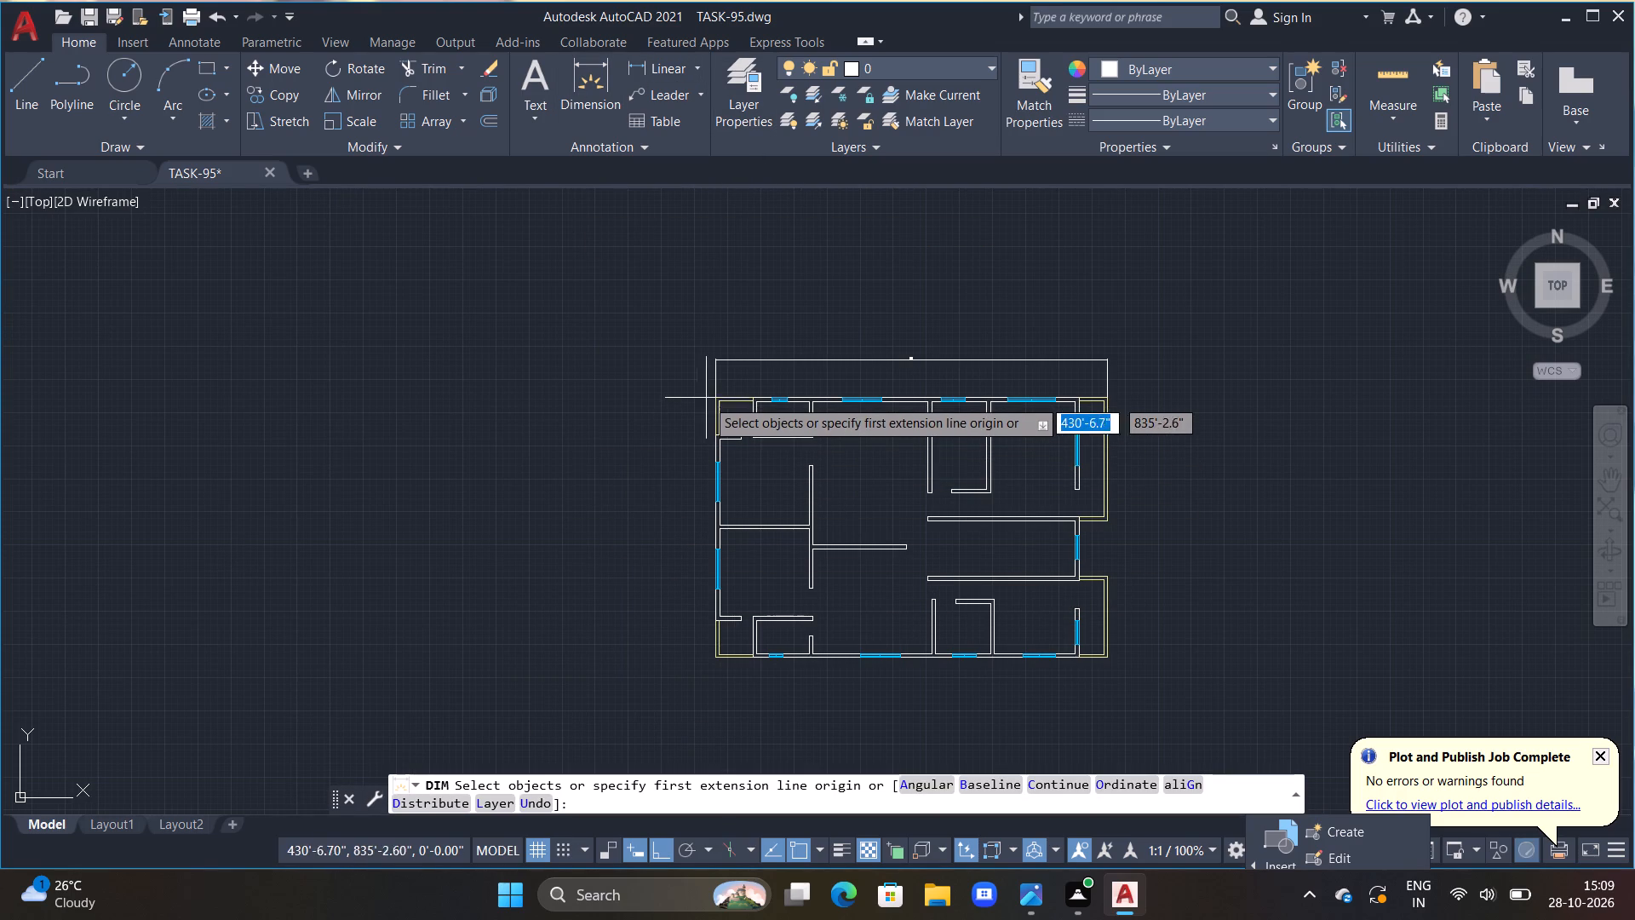
scroll(709, 396, up, 3)
click(724, 403)
scroll(720, 593, up, 1)
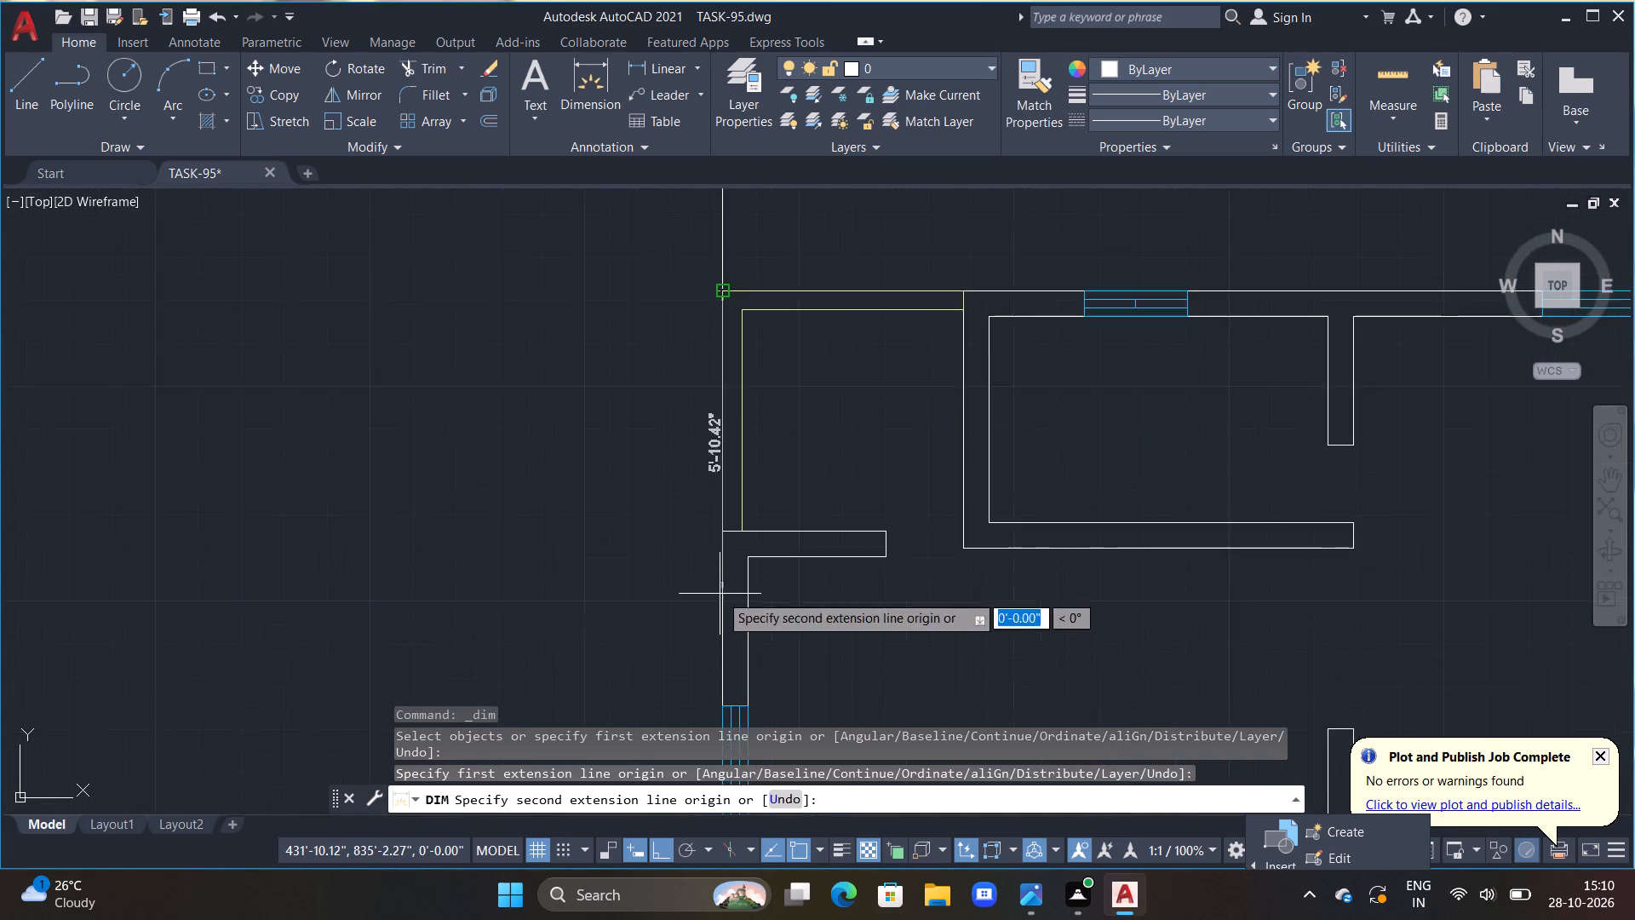
middle_drag(720, 594, 697, 119)
middle_drag(644, 548, 723, 131)
middle_drag(754, 573, 786, 12)
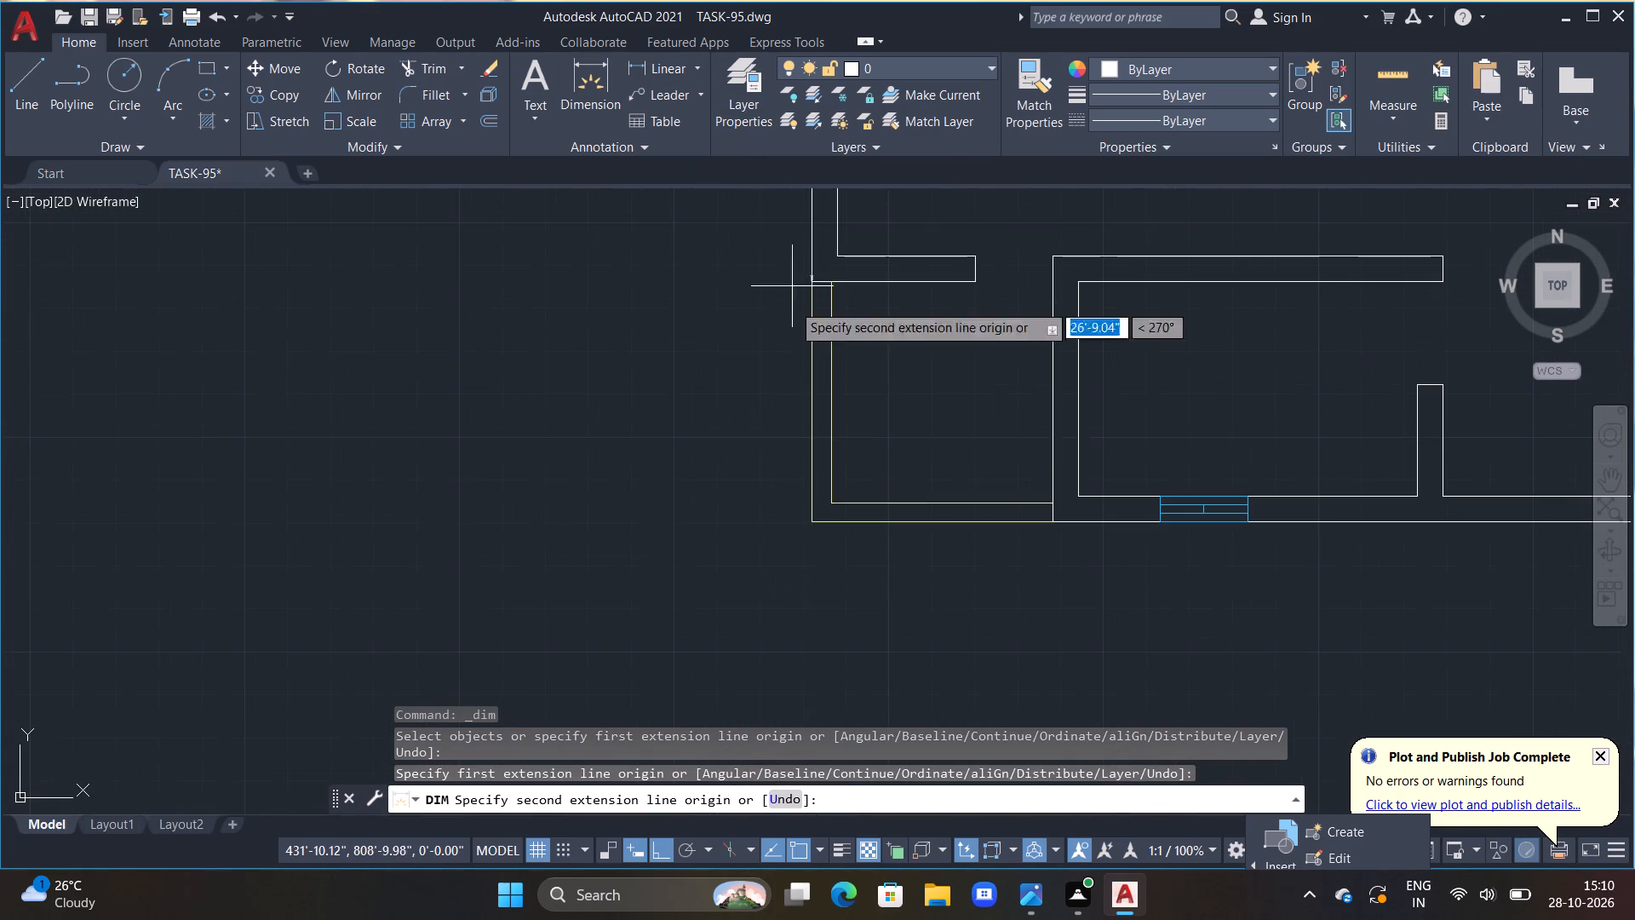
click(811, 524)
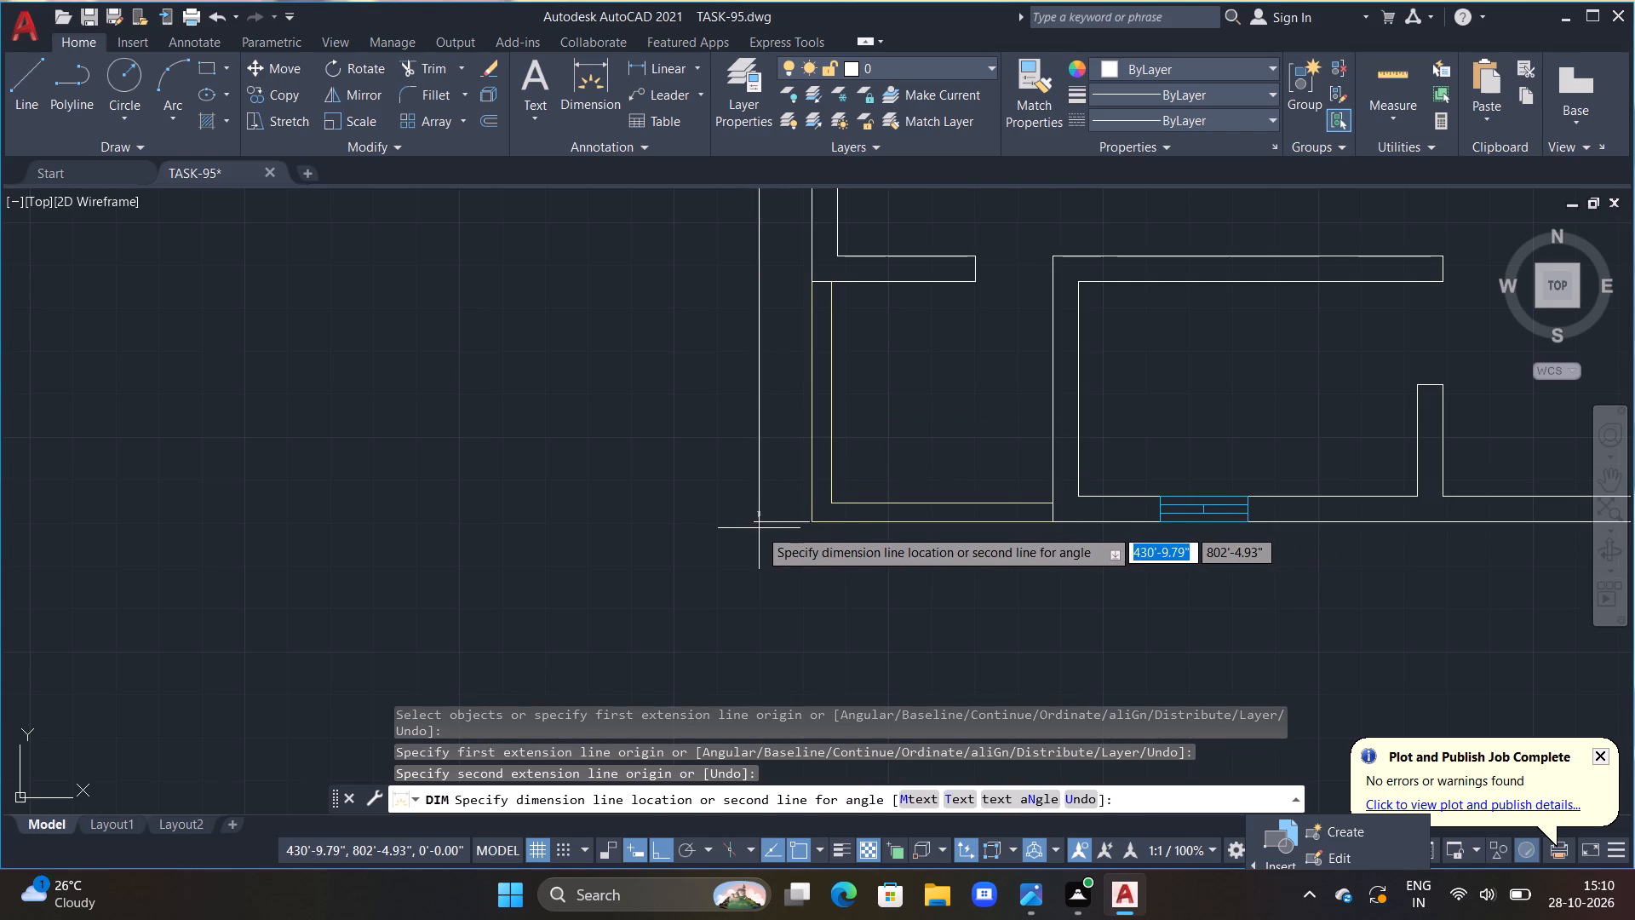
click(731, 532)
key(Escape)
Replace the text of the overall depth dimension beside the left wall with 35'.
middle_drag(739, 330, 794, 745)
scroll(780, 373, down, 1)
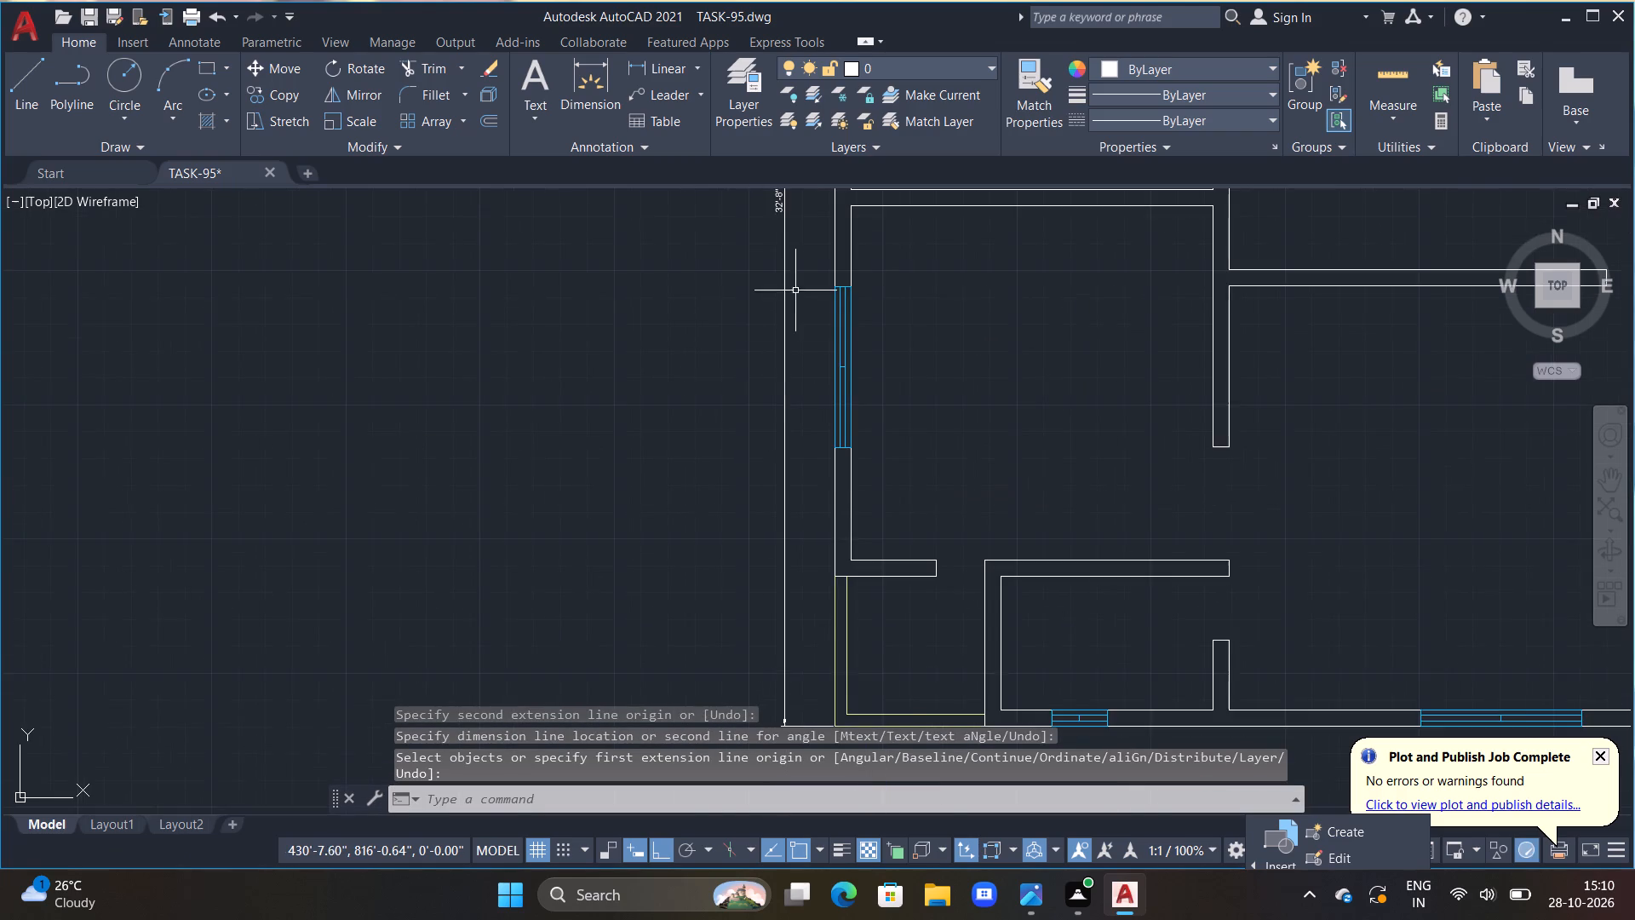
middle_drag(796, 290, 806, 656)
scroll(792, 585, up, 2)
double_click(773, 524)
scroll(773, 525, up, 2)
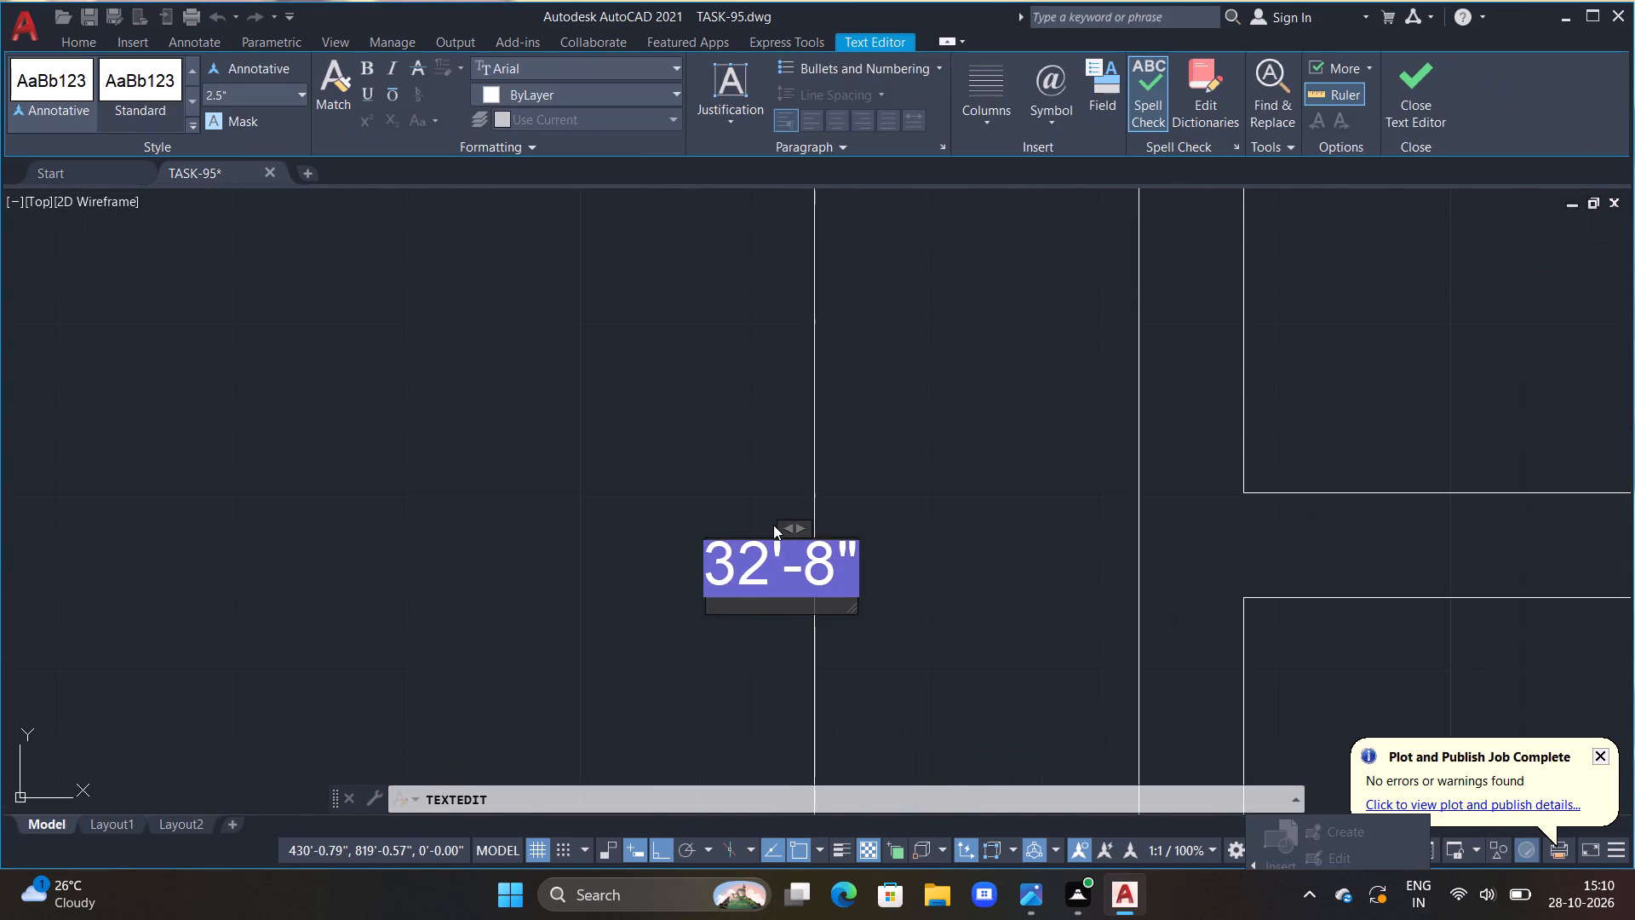
key(BackSpace)
key(Right)
key(BackSpace)
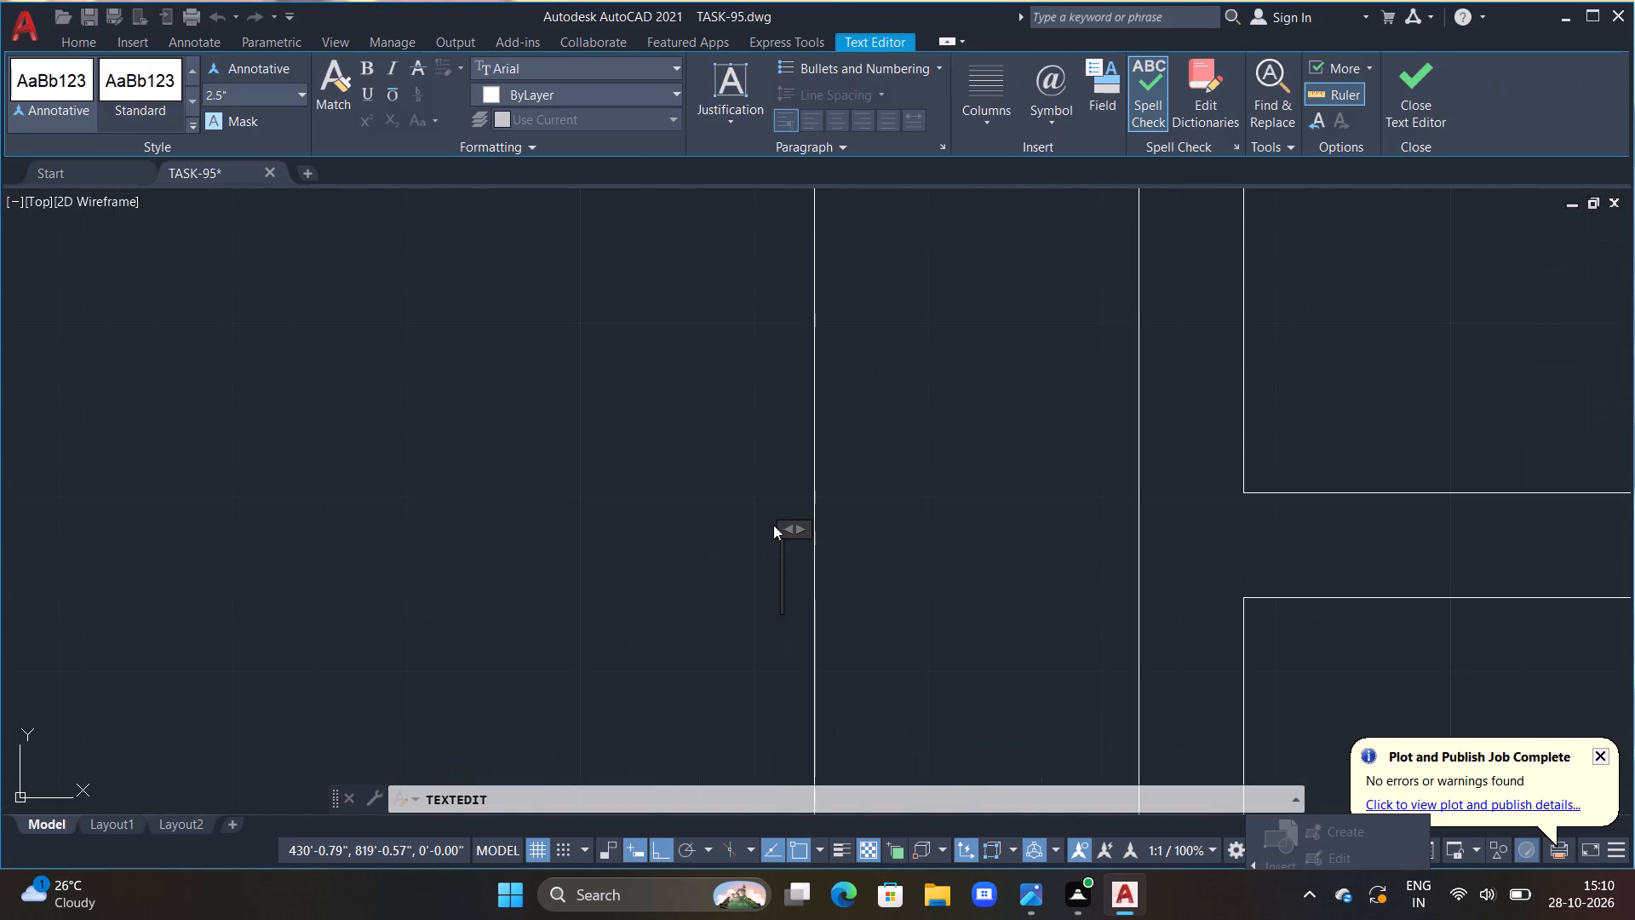
text(35')
click(850, 429)
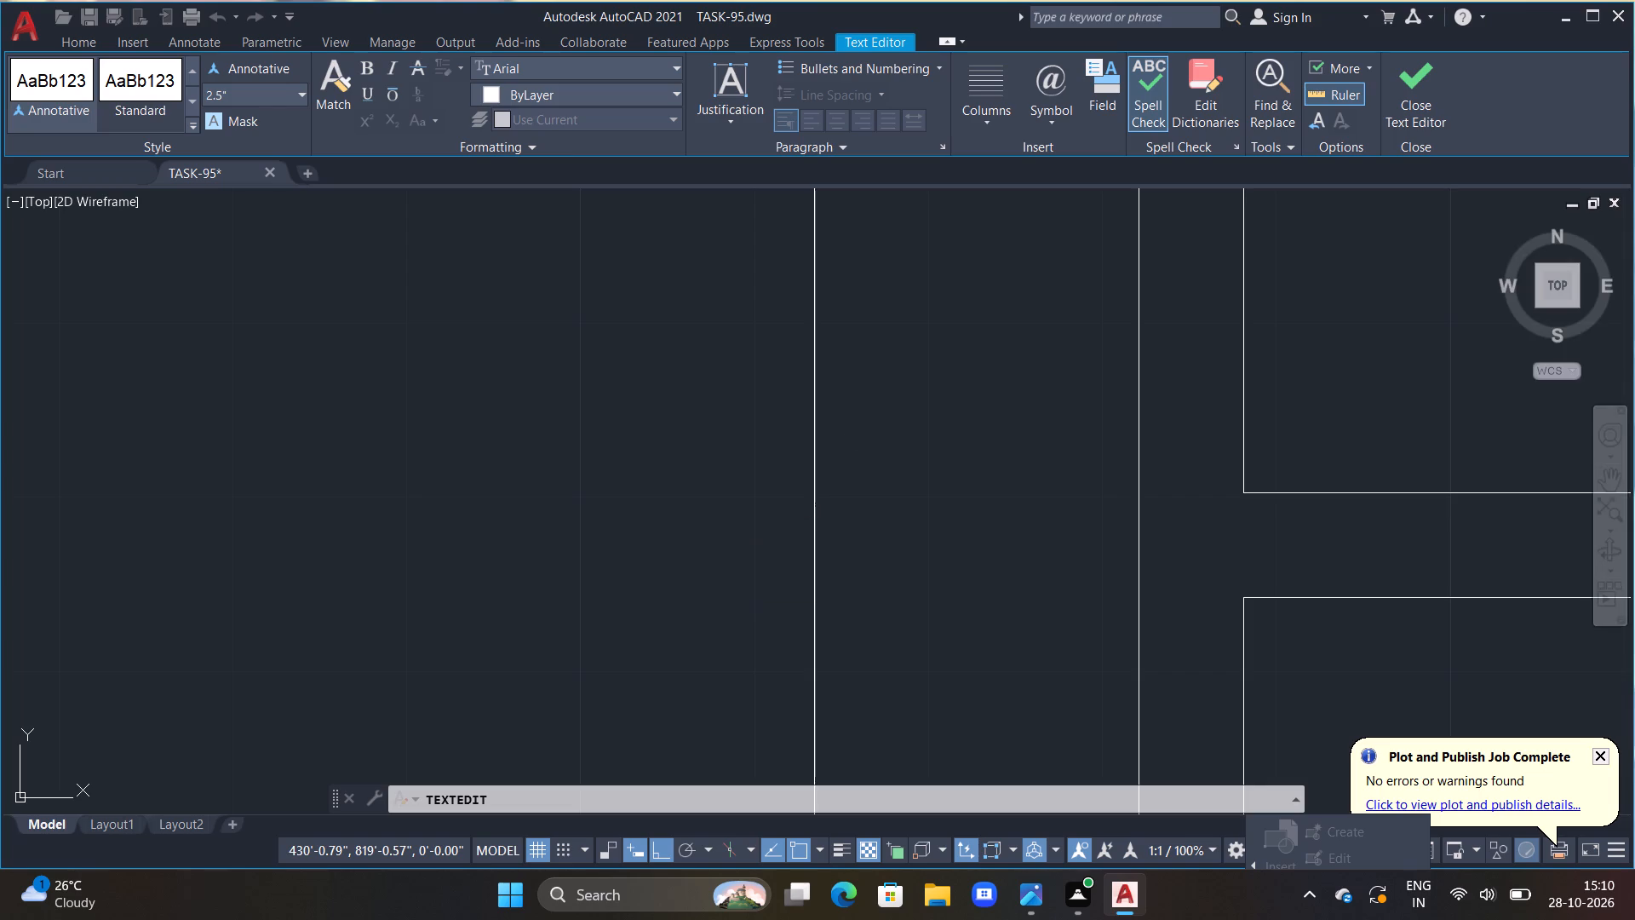
key(Escape)
scroll(868, 499, down, 5)
key(Escape)
scroll(903, 563, down, 1)
middle_drag(896, 561, 875, 569)
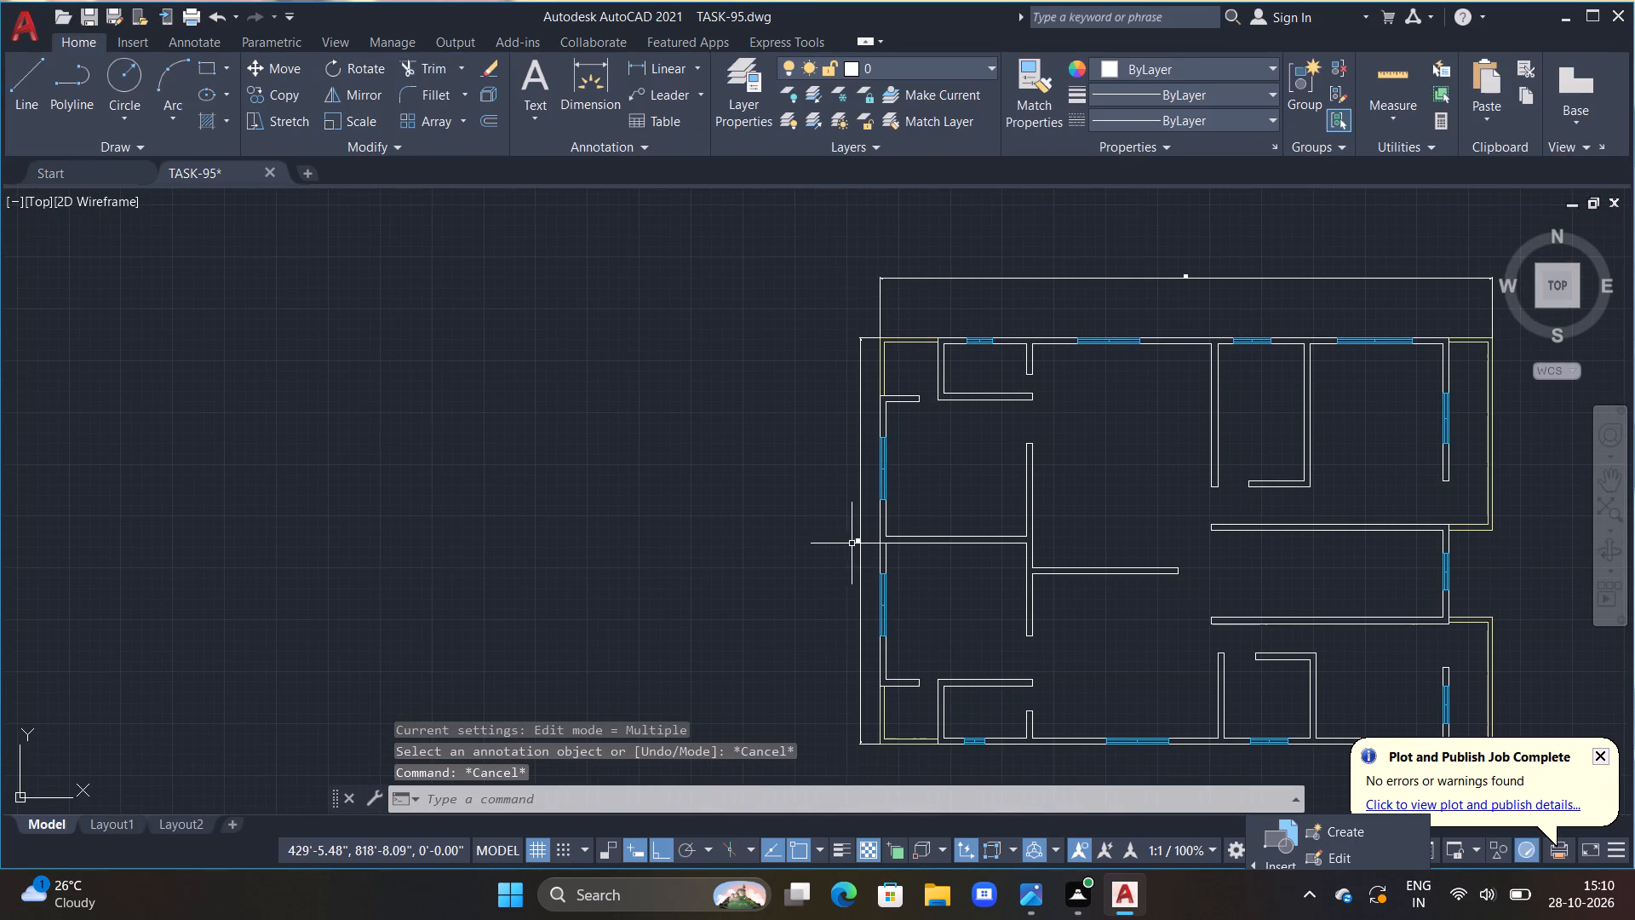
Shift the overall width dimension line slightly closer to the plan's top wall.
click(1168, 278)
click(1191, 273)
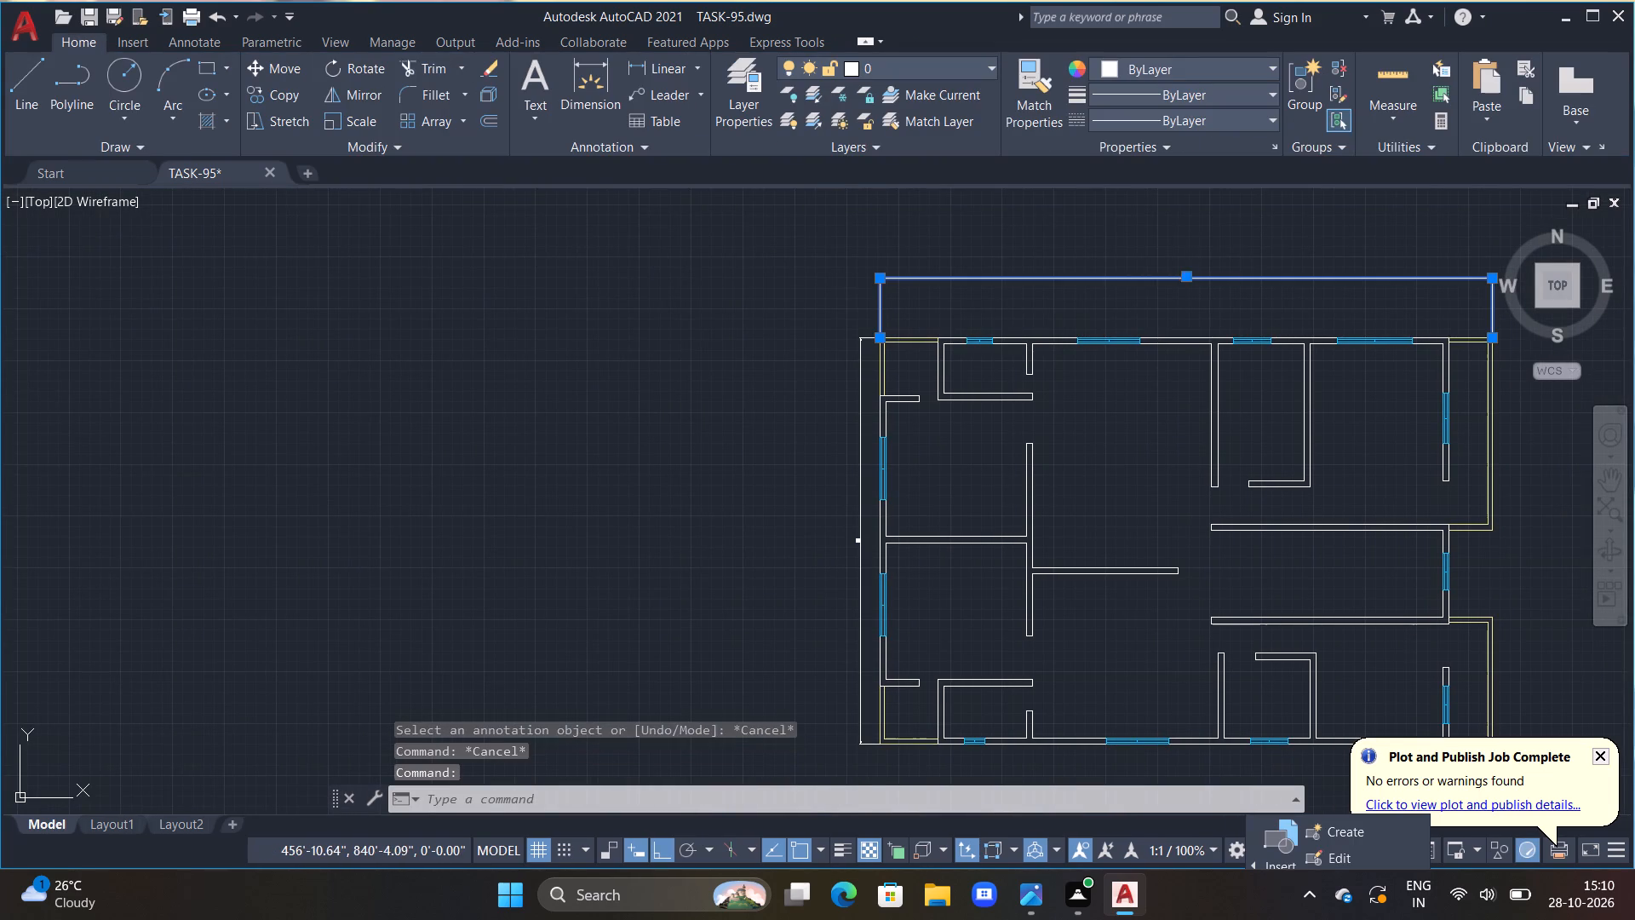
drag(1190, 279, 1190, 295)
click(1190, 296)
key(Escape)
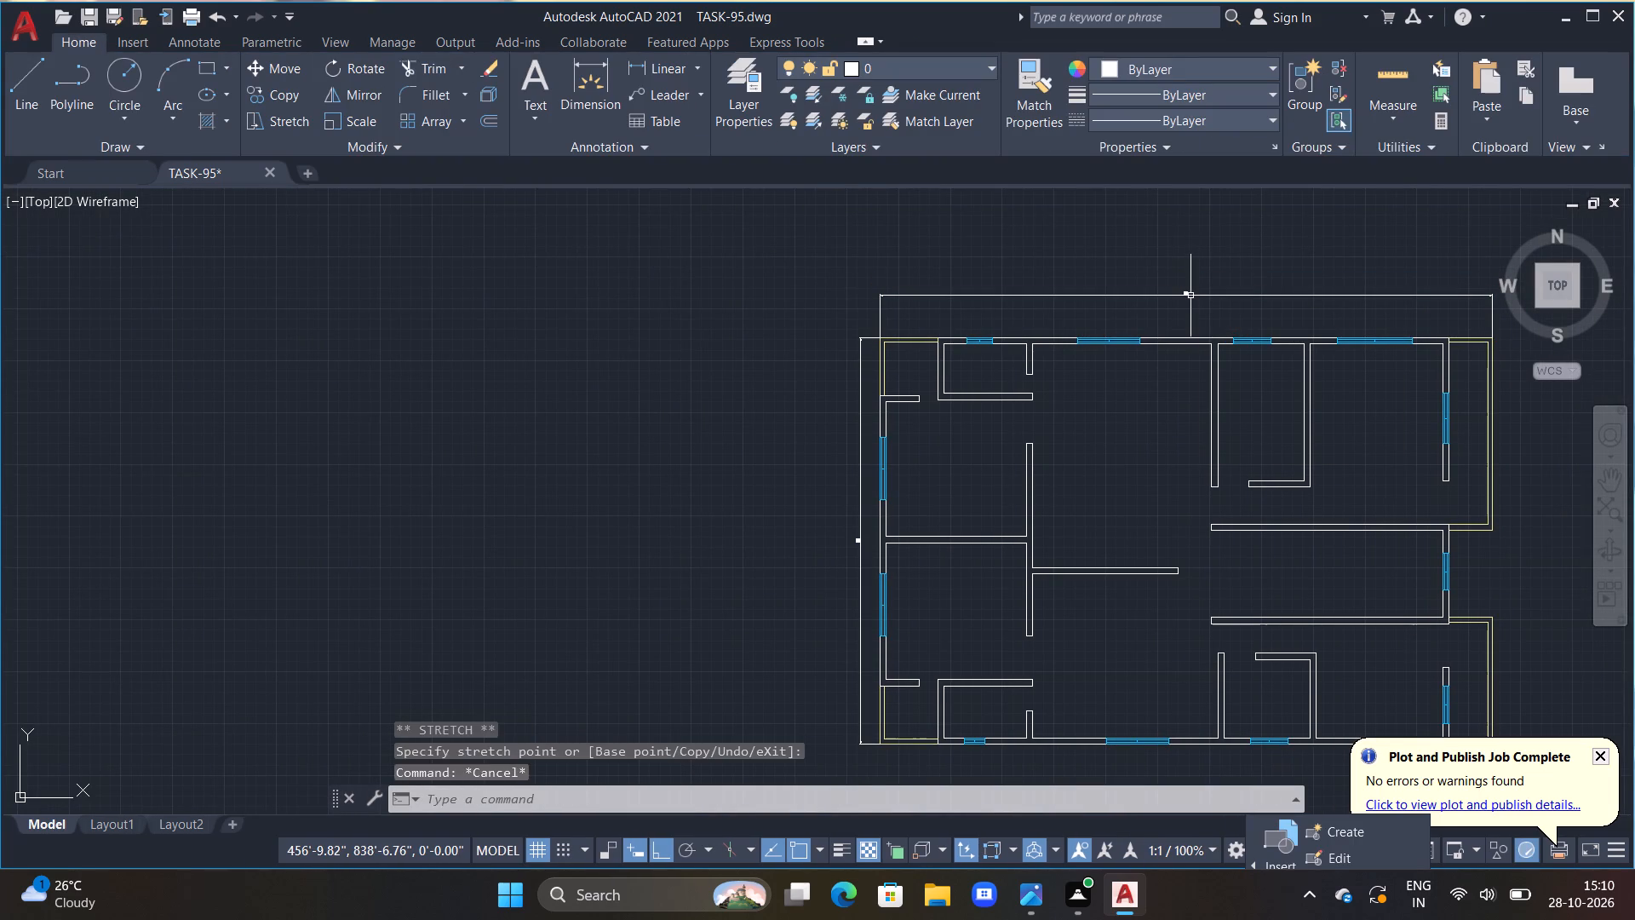
Set the text height of both the overall width and overall depth dimensions to 9".
click(1185, 293)
click(859, 538)
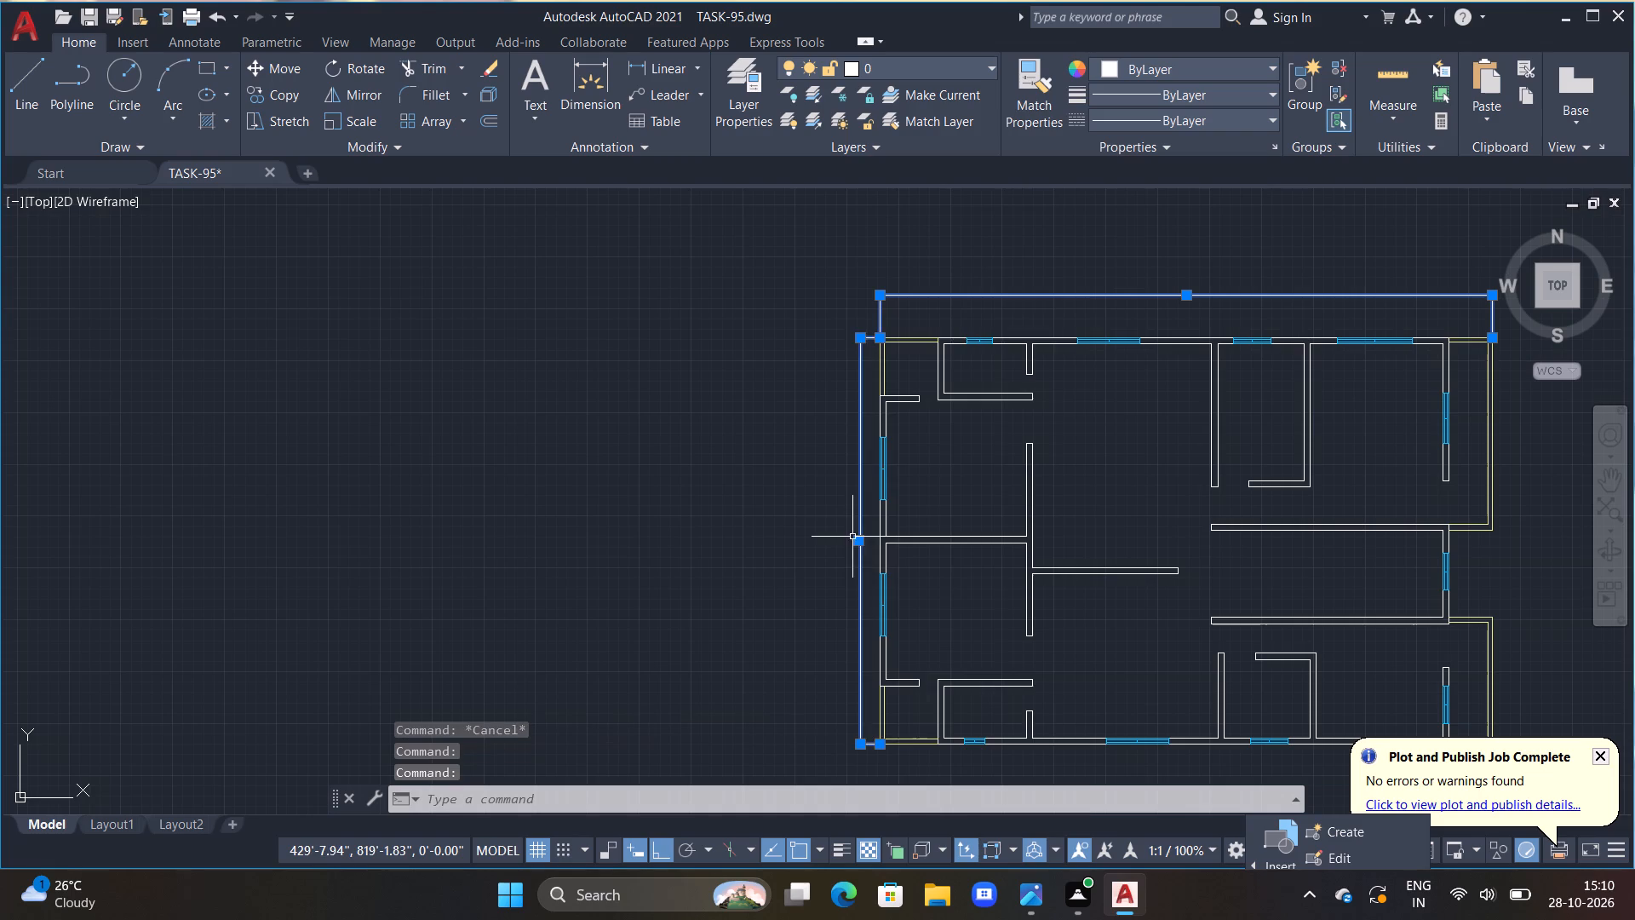
right_click(852, 537)
click(949, 840)
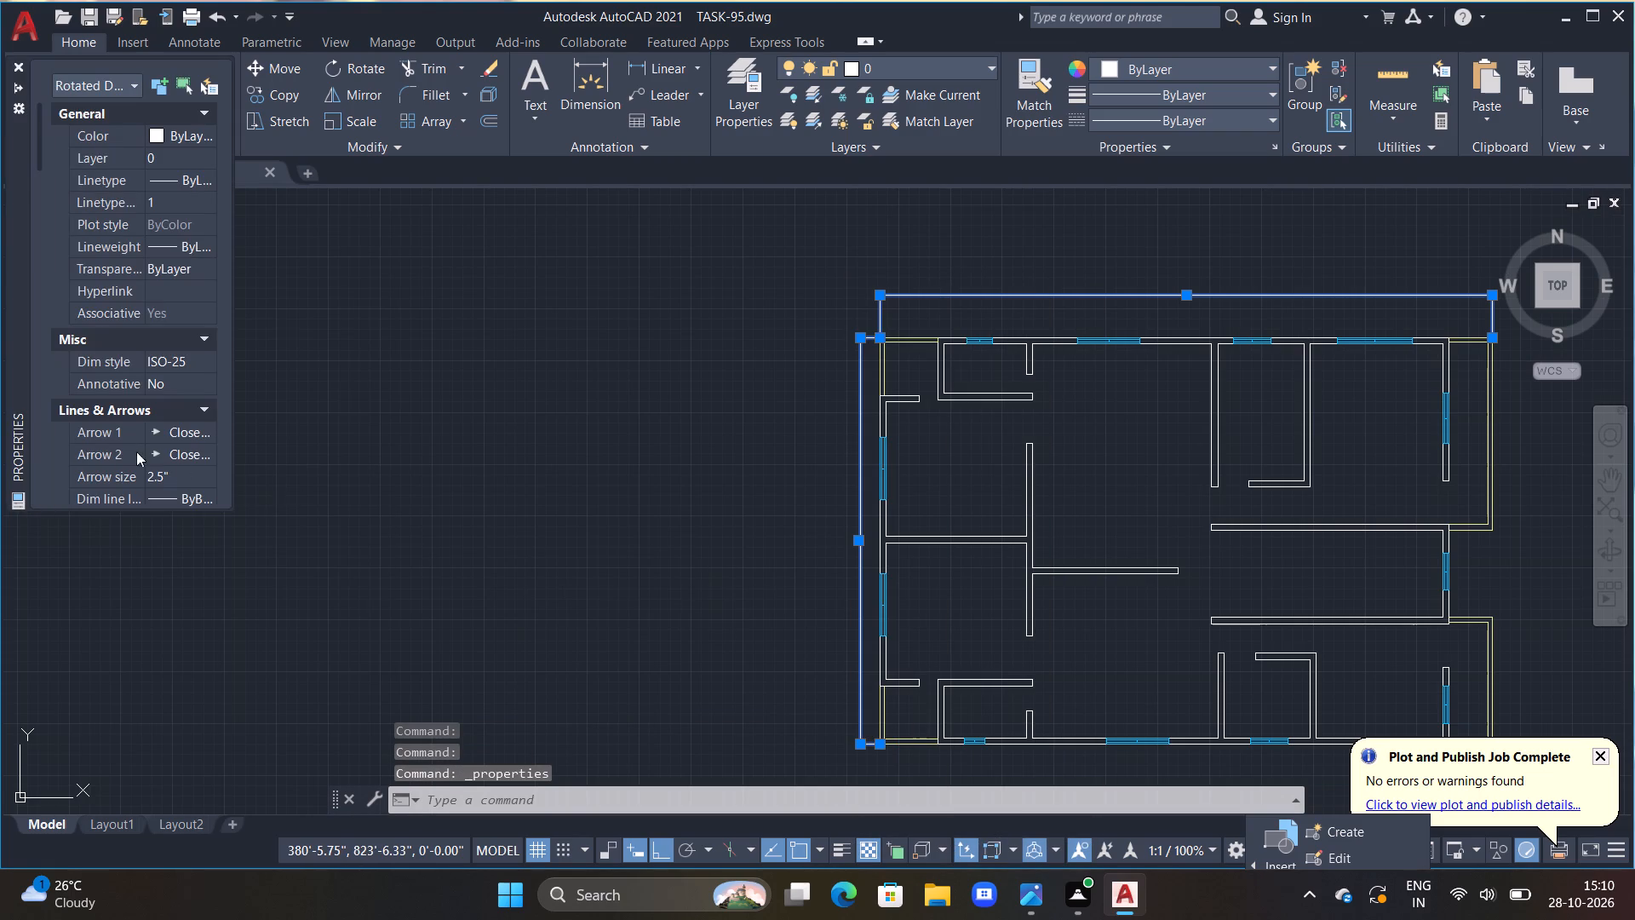
scroll(72, 371, down, 5)
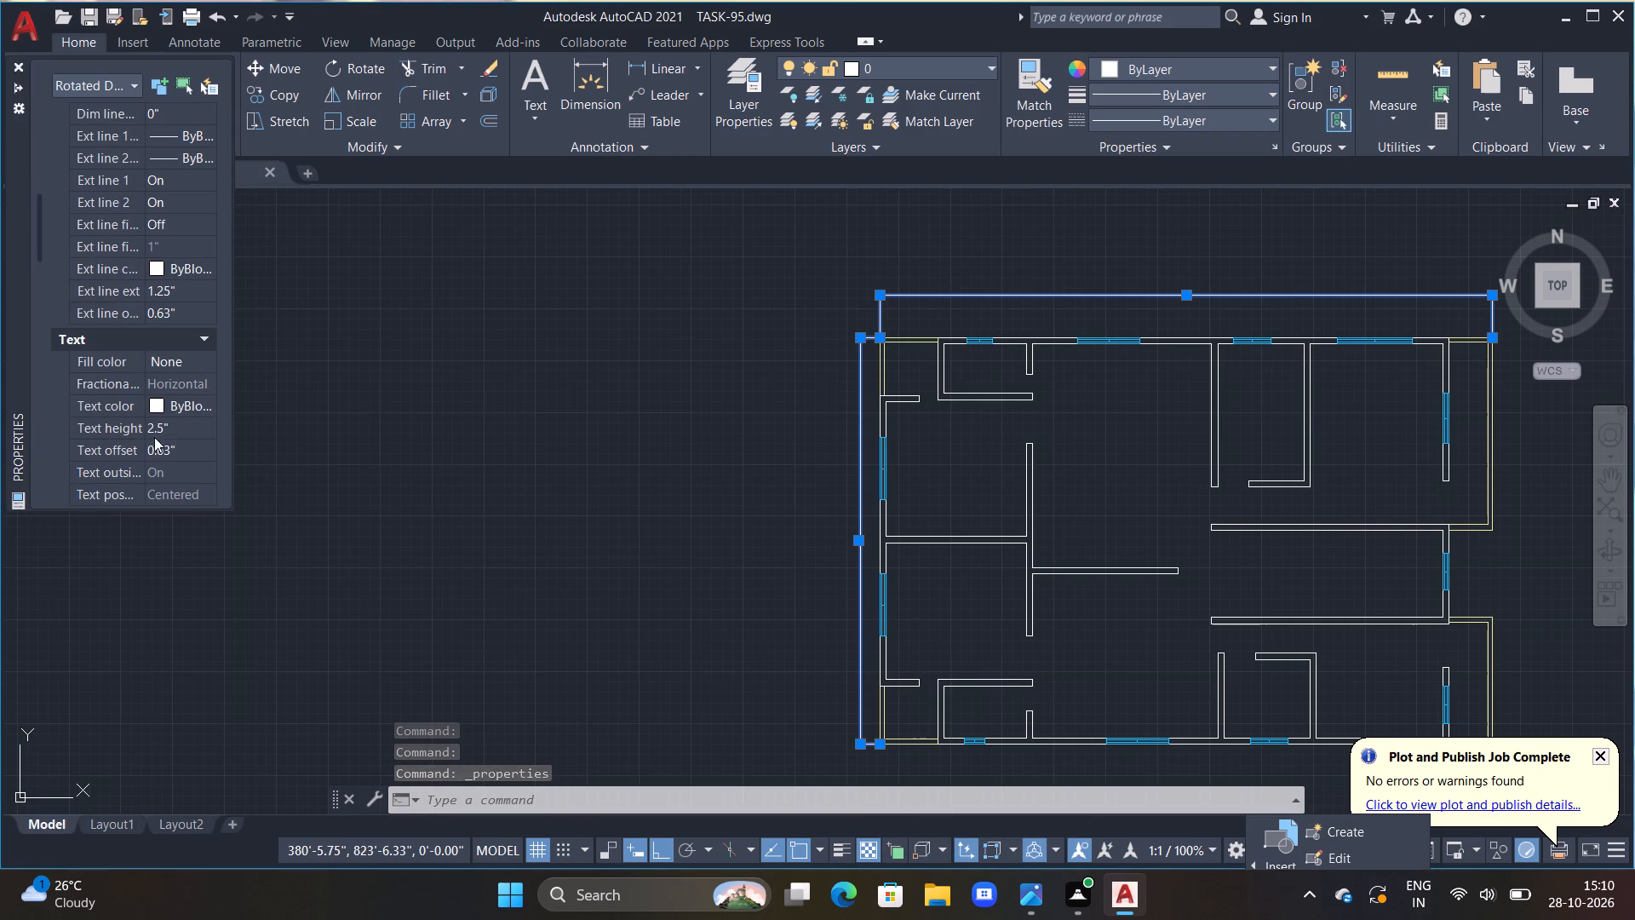
click(185, 426)
key(BackSpace)
text(9")
key(Return)
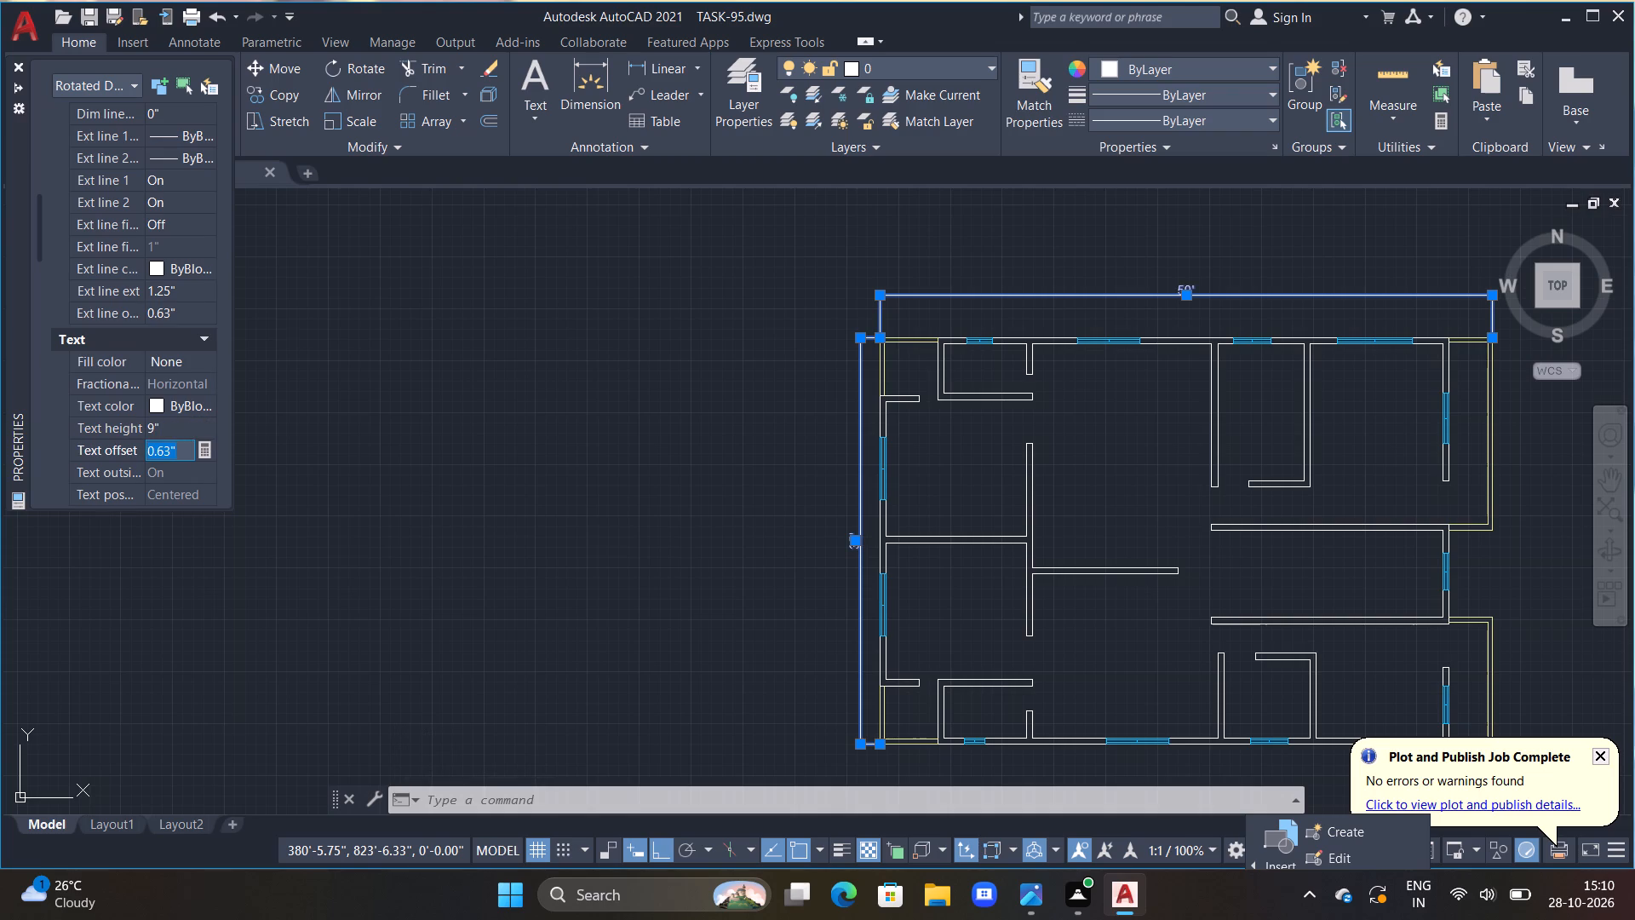
click(21, 68)
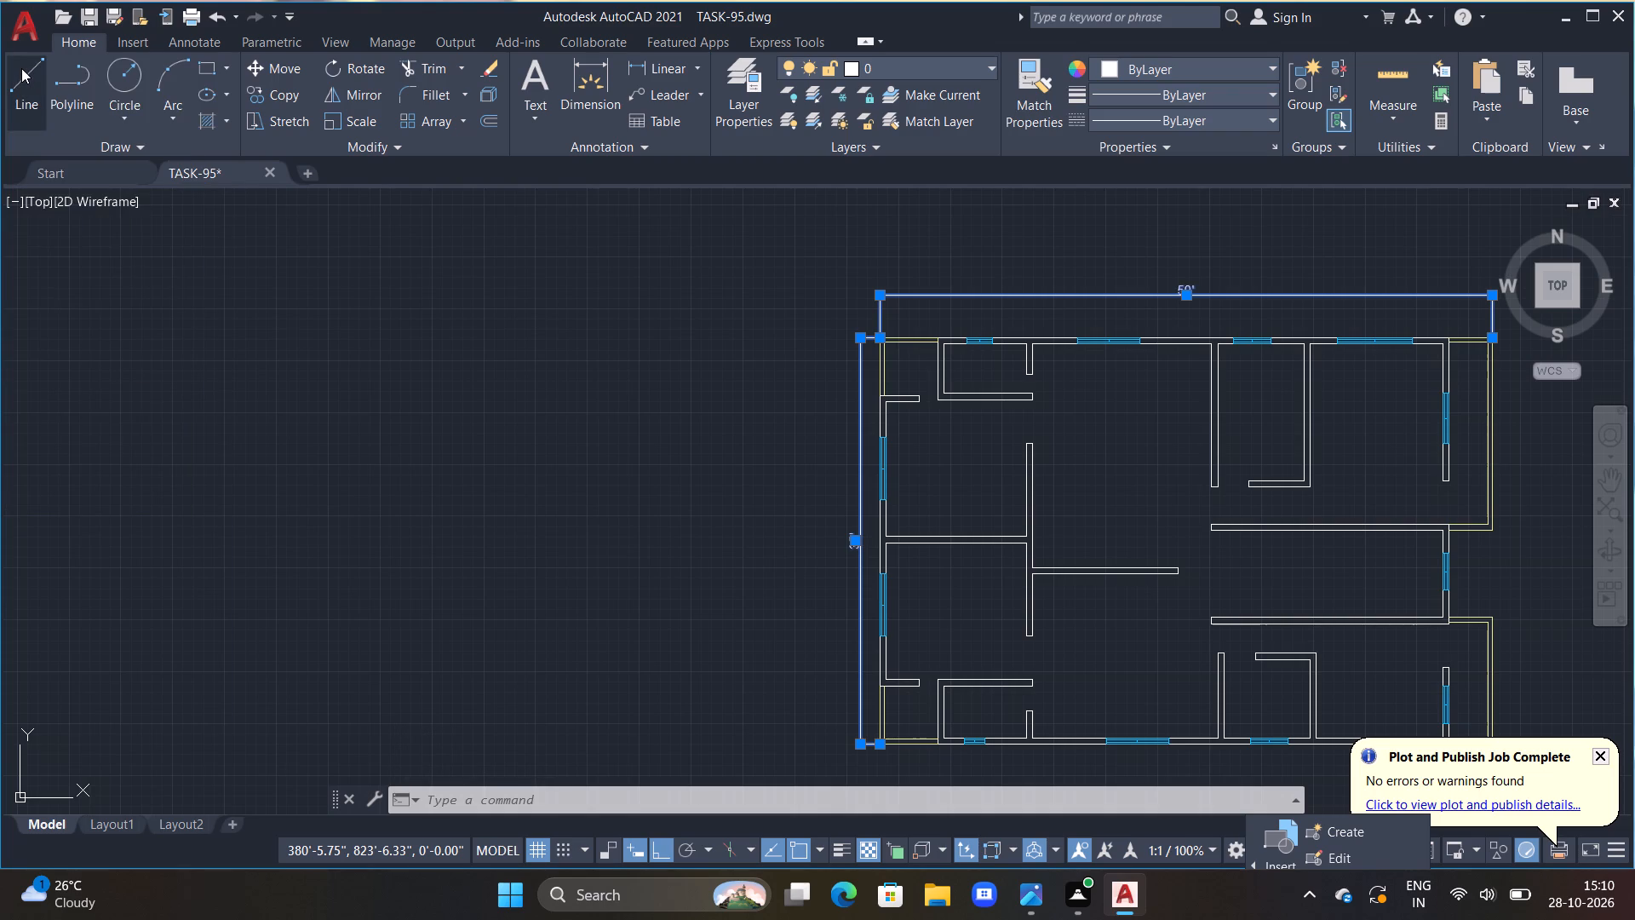
key(Escape)
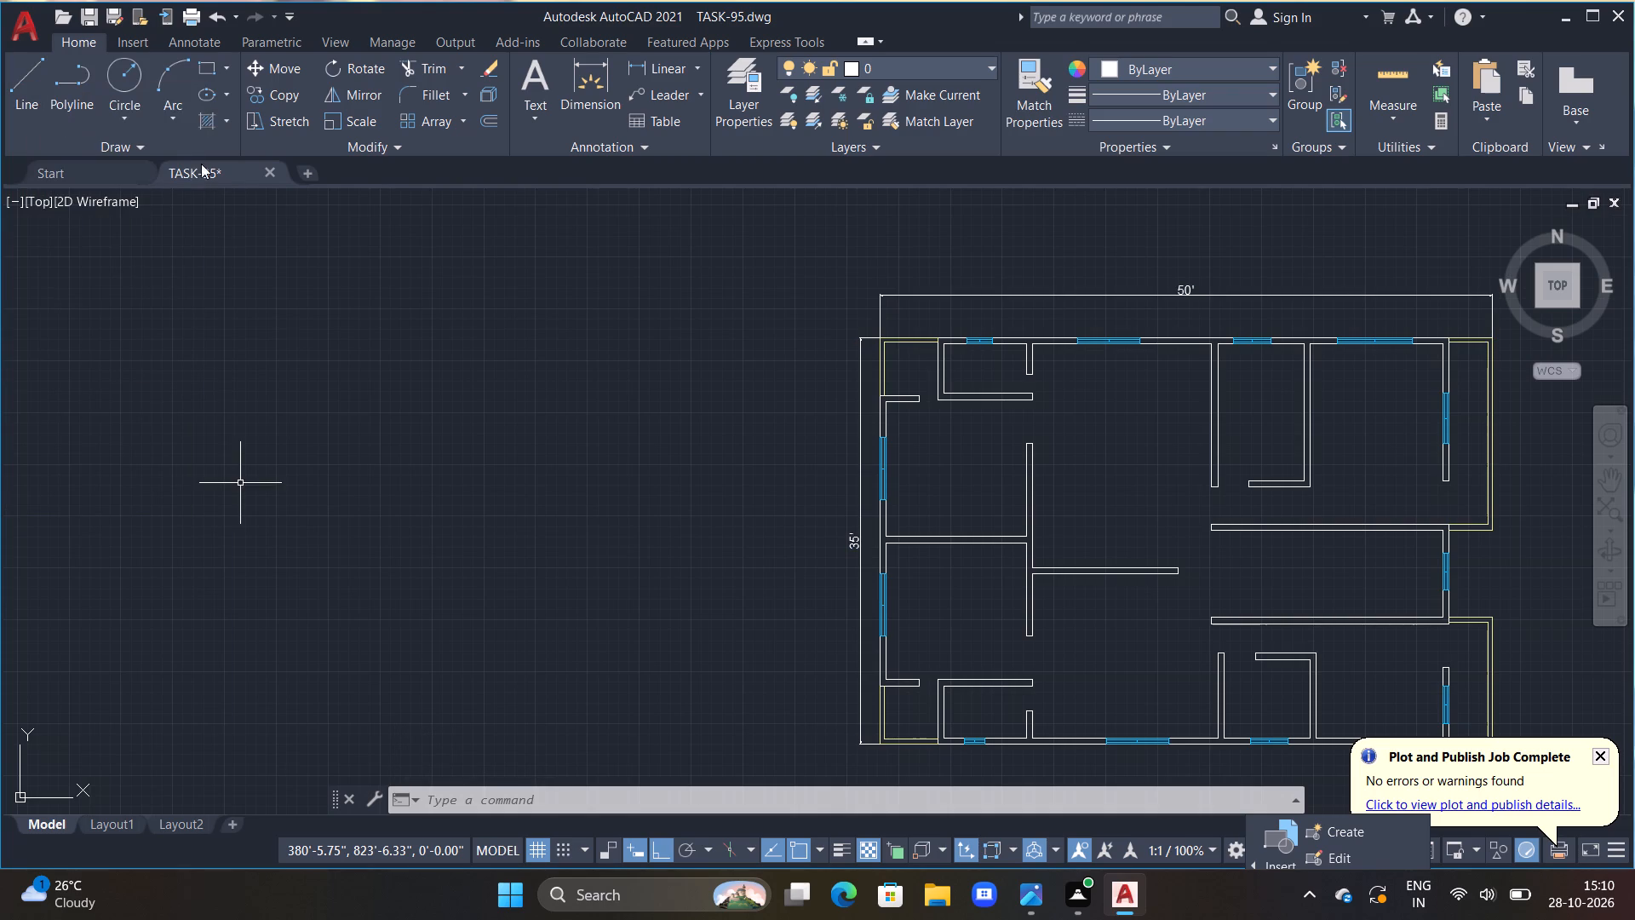
key(Escape)
Move the 50' dimension line down so it sits close above the plan's top wall.
middle_drag(999, 618, 852, 564)
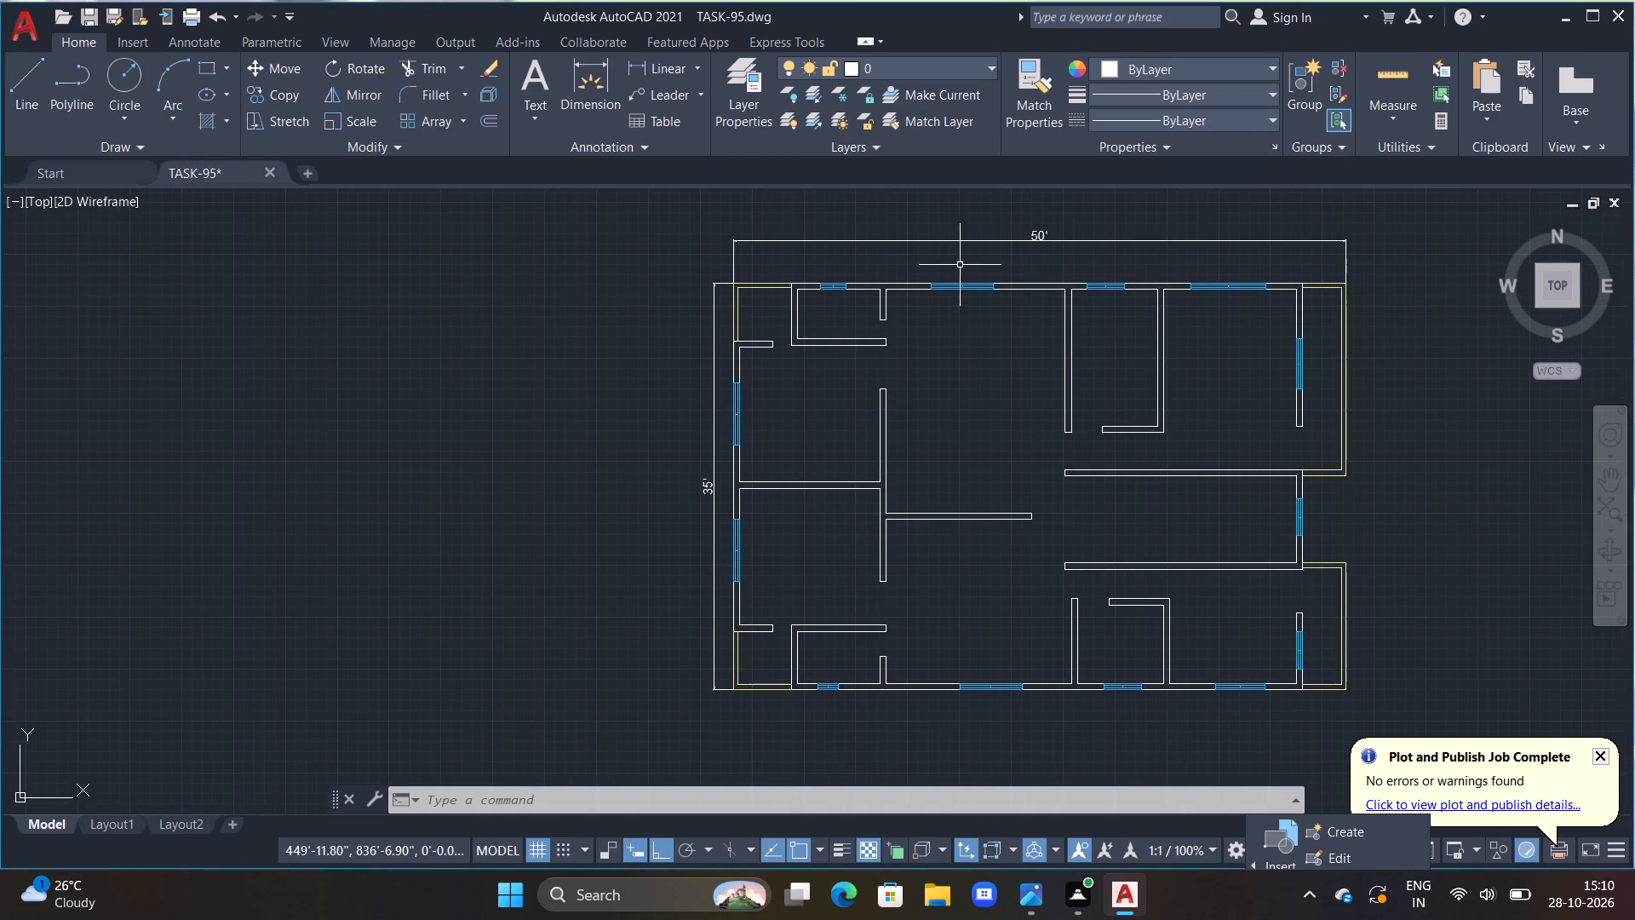
click(1040, 235)
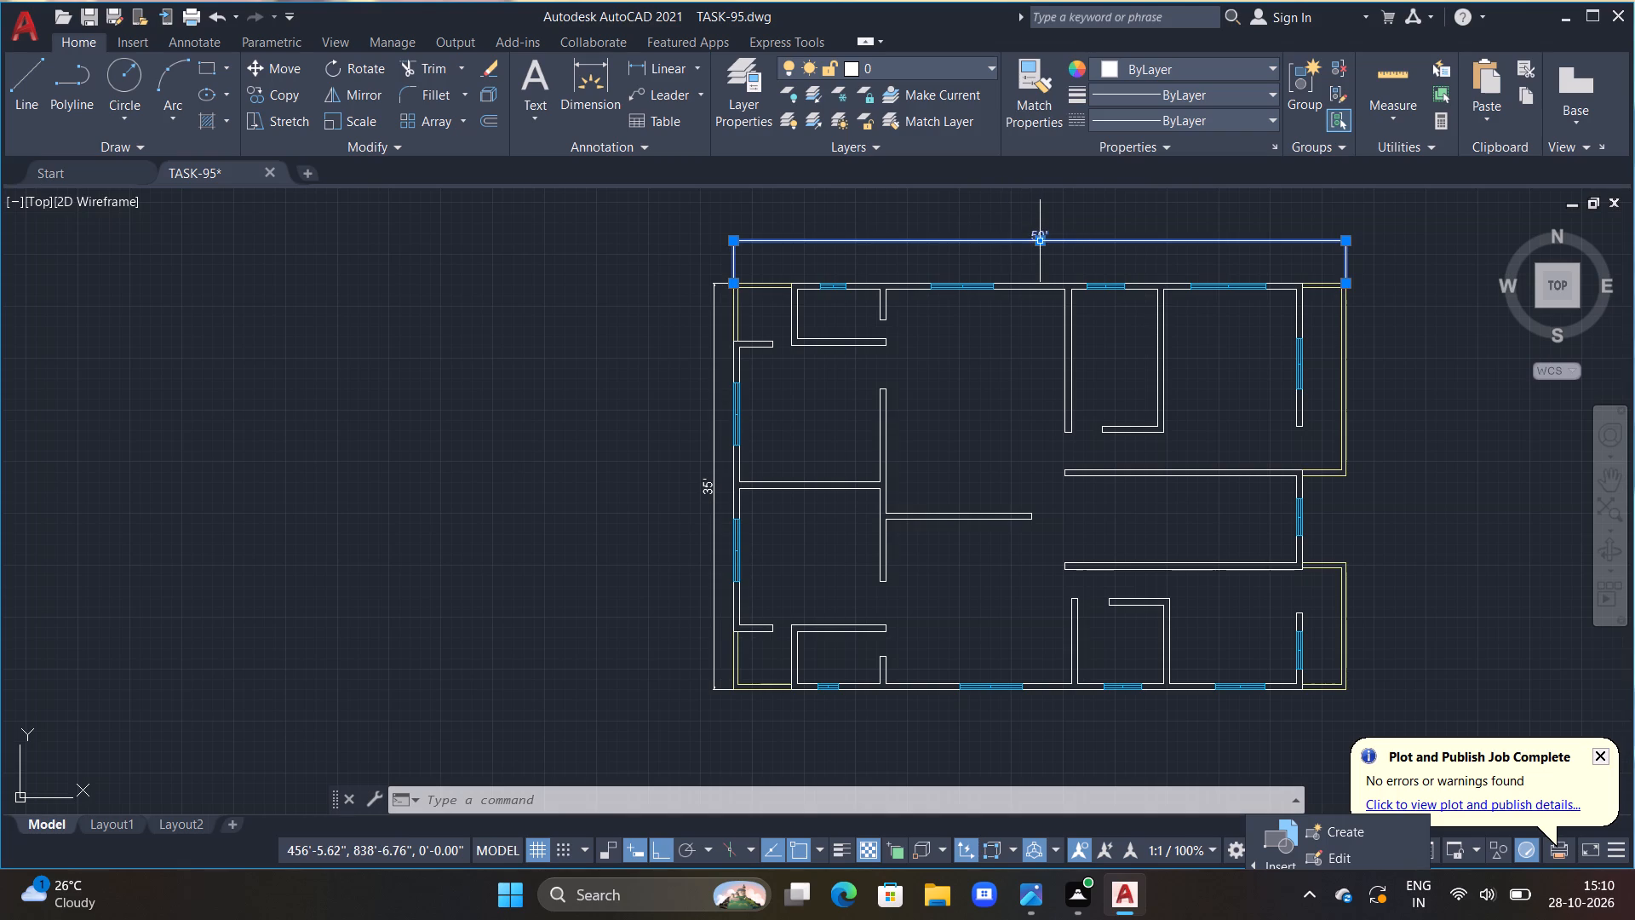
click(1040, 240)
click(1040, 262)
key(Escape)
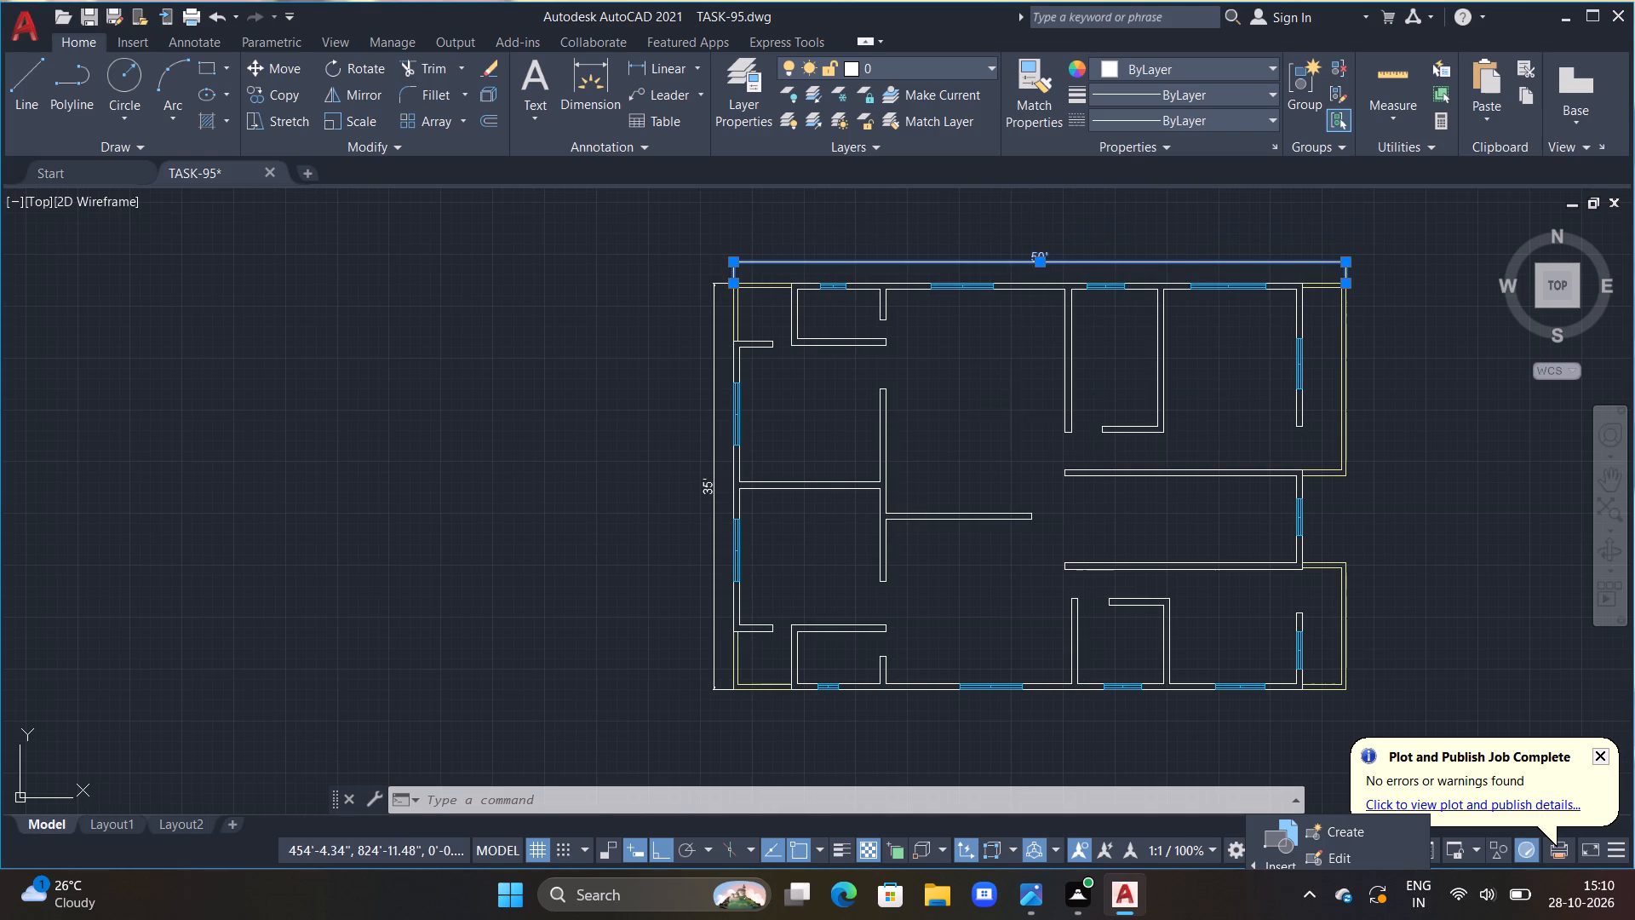
key(Escape)
key(Escape)
key(Escape)
key(Escape)
key(Escape)
key(Escape)
key(Escape)
key(Escape)
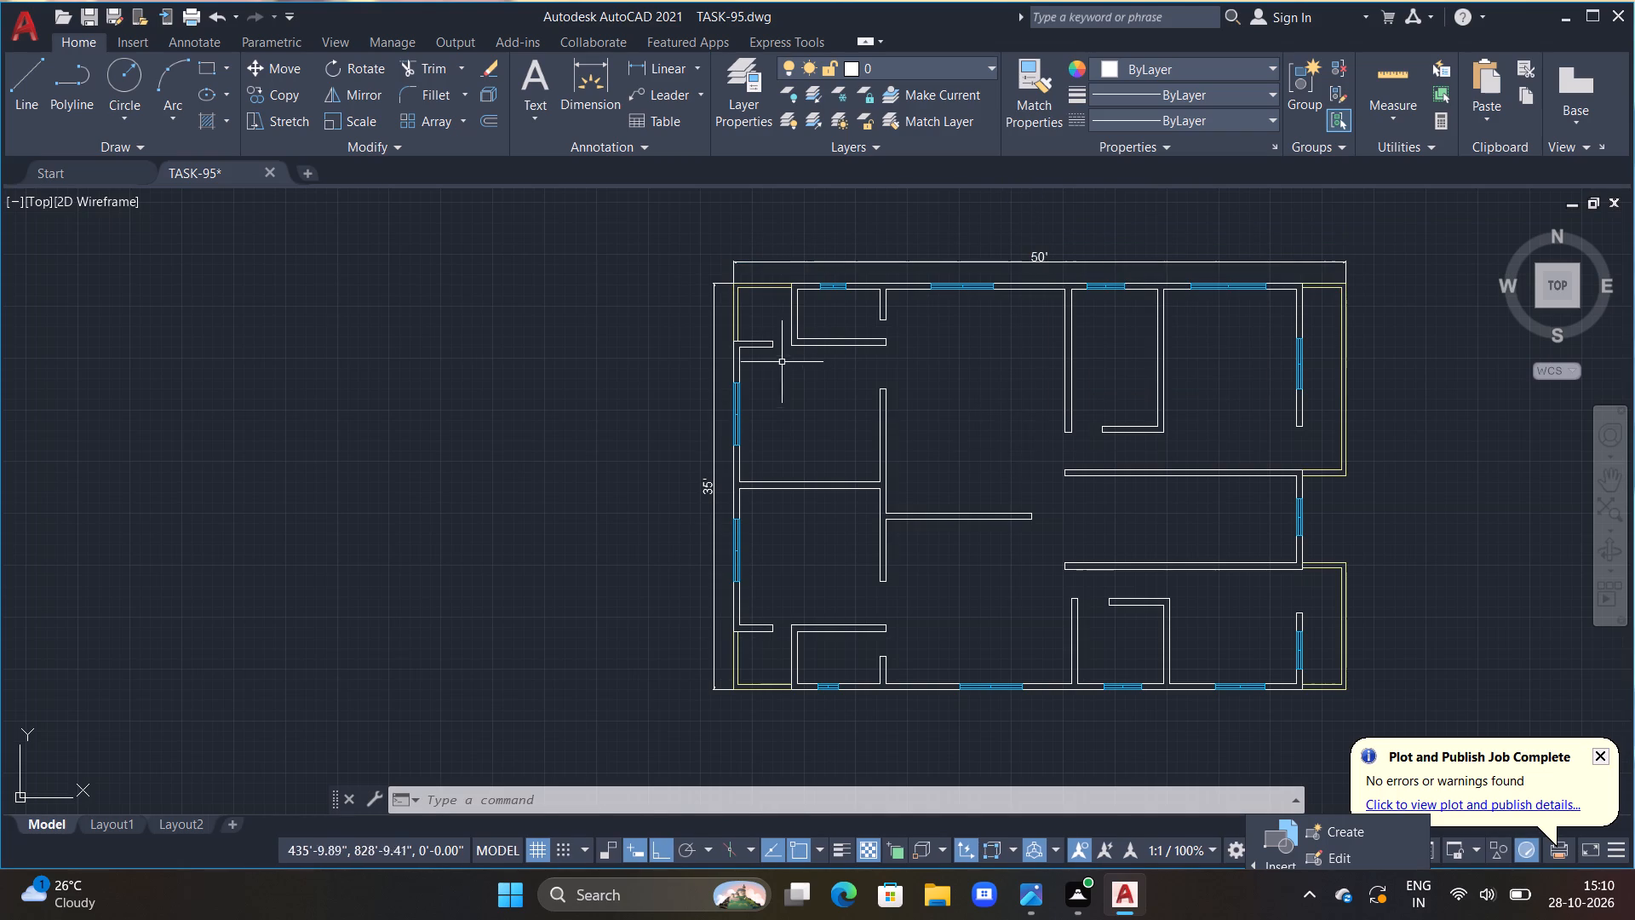
Add a two-line multiline text label in the upper-left room reading M.BED with 11'"X10'0" beneath it.
scroll(777, 350, up, 1)
middle_drag(777, 376, 770, 472)
click(540, 80)
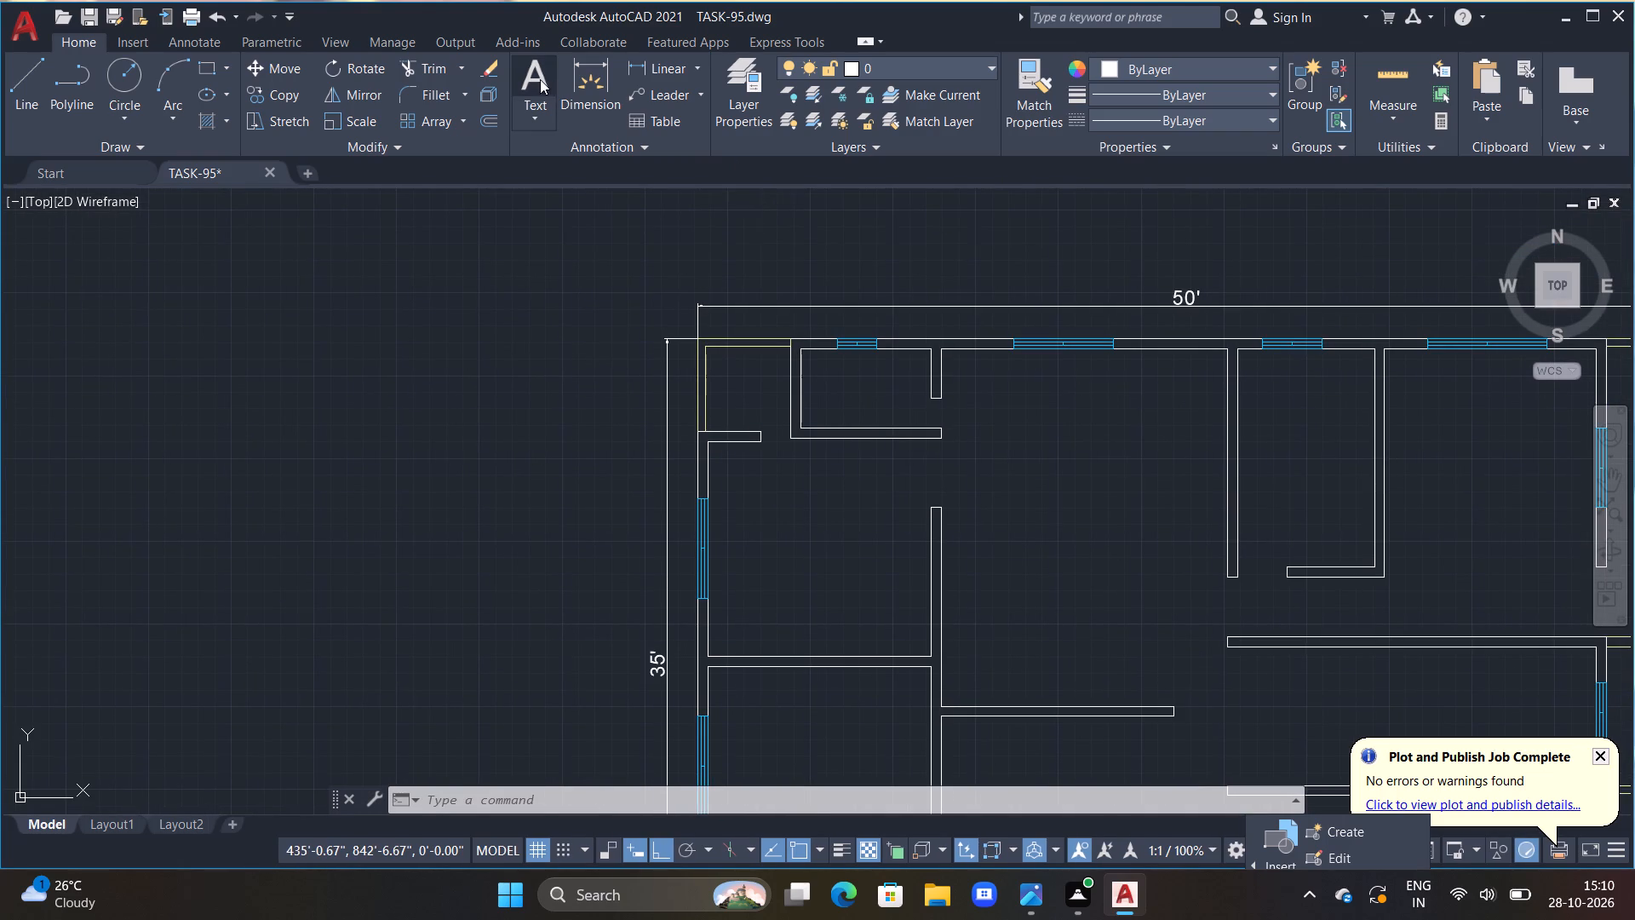
drag(766, 497, 787, 538)
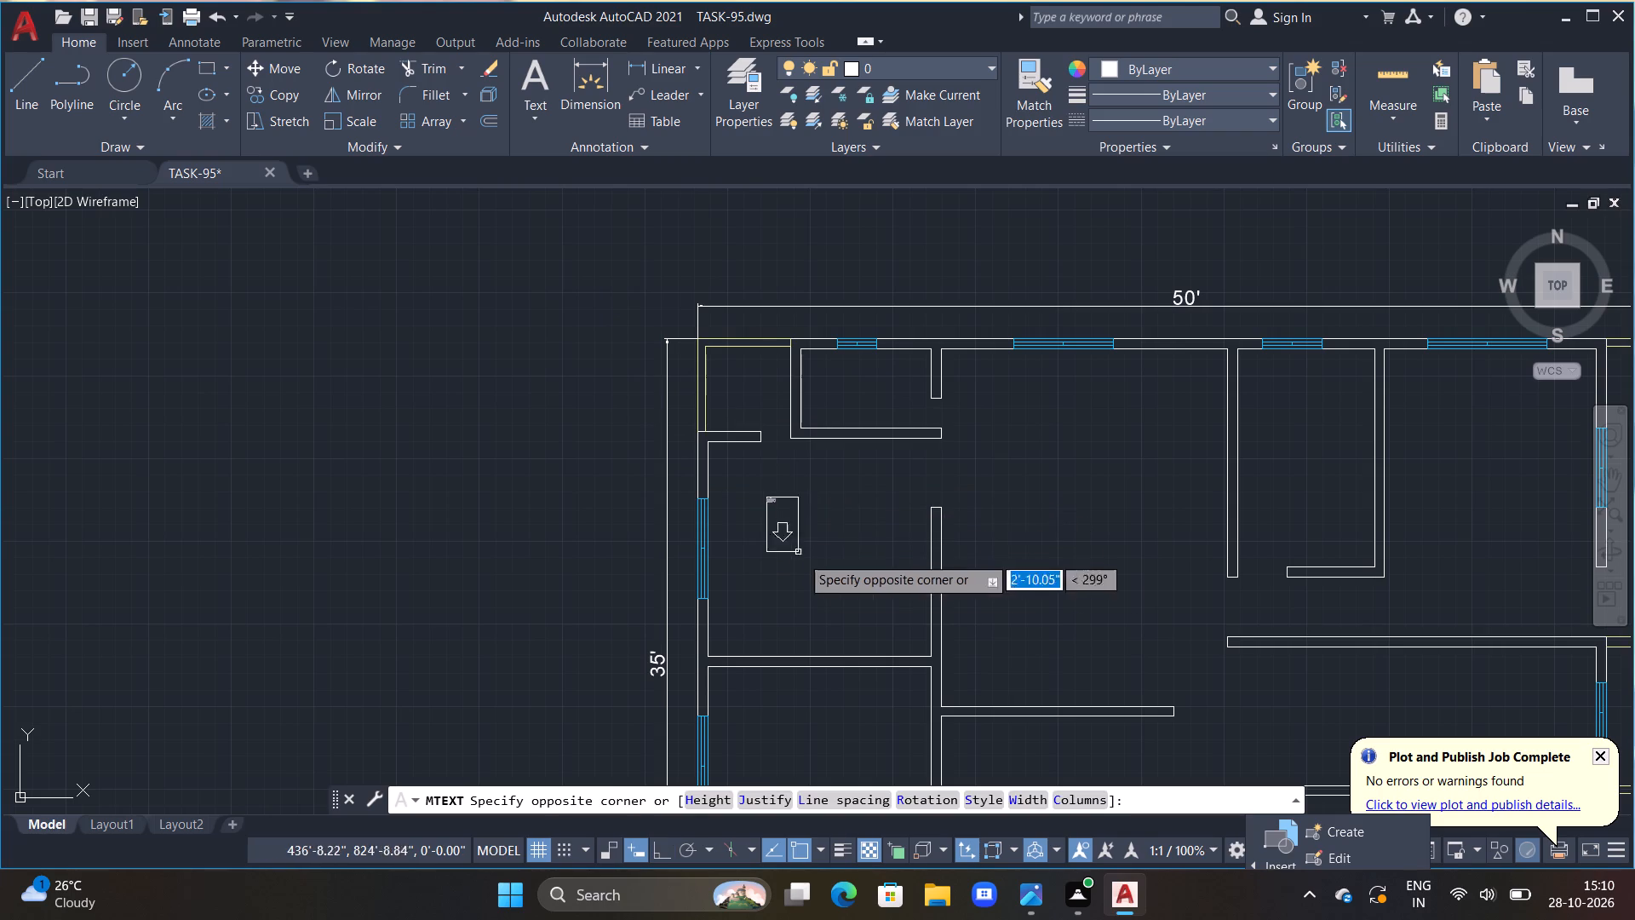
click(852, 594)
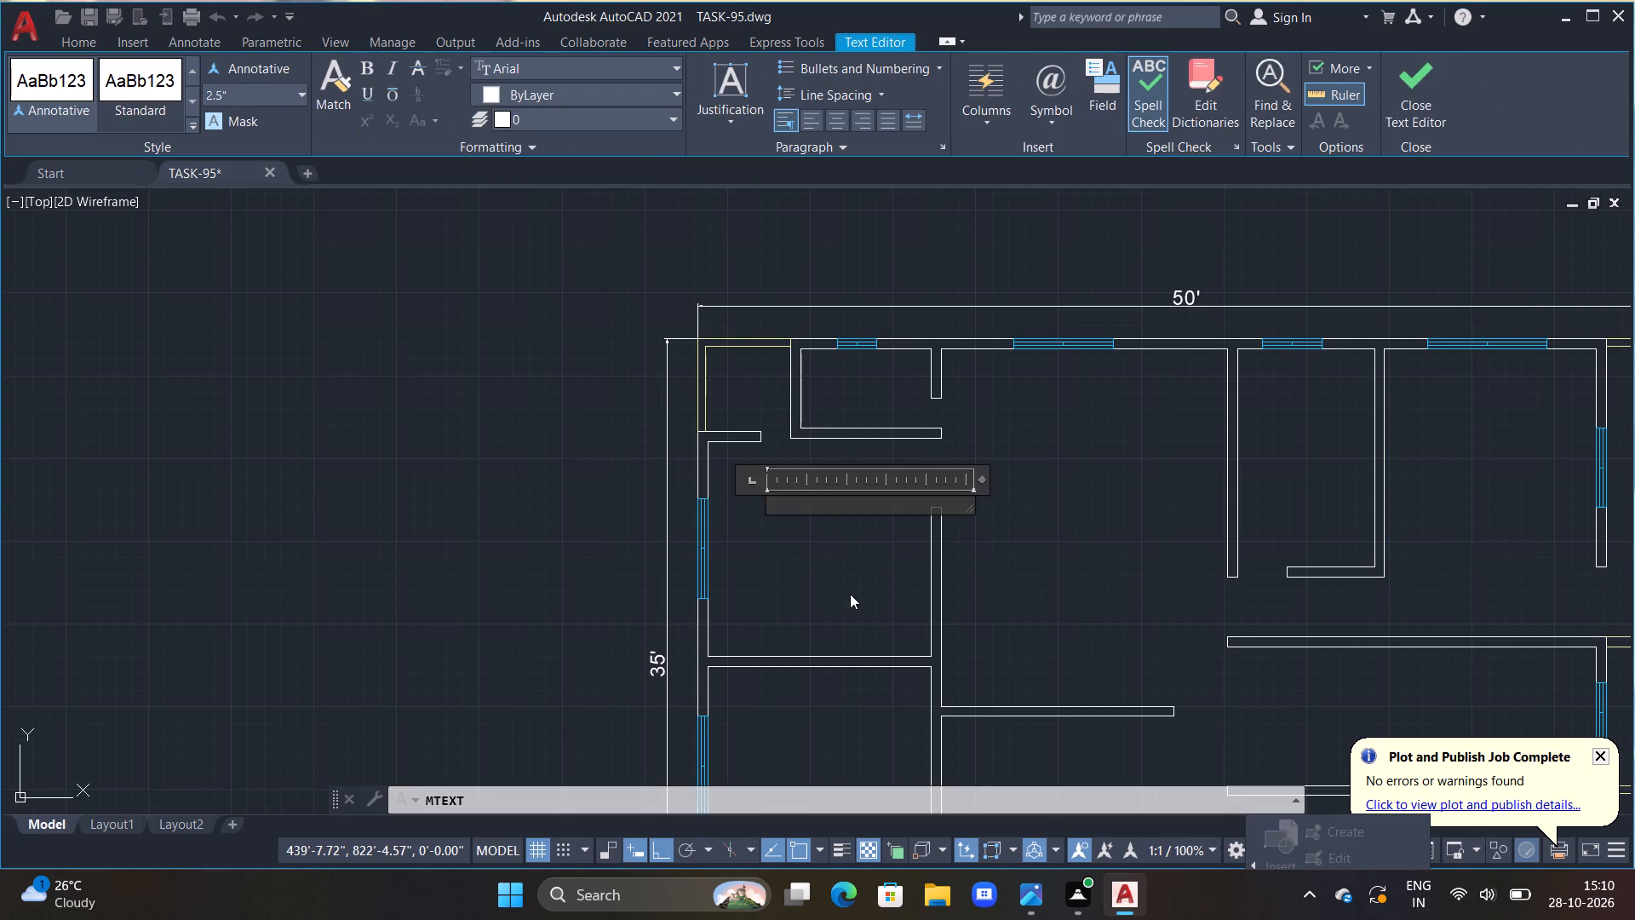
key(space)
text(M.BED)
key(Return)
text(11'"X10'0")
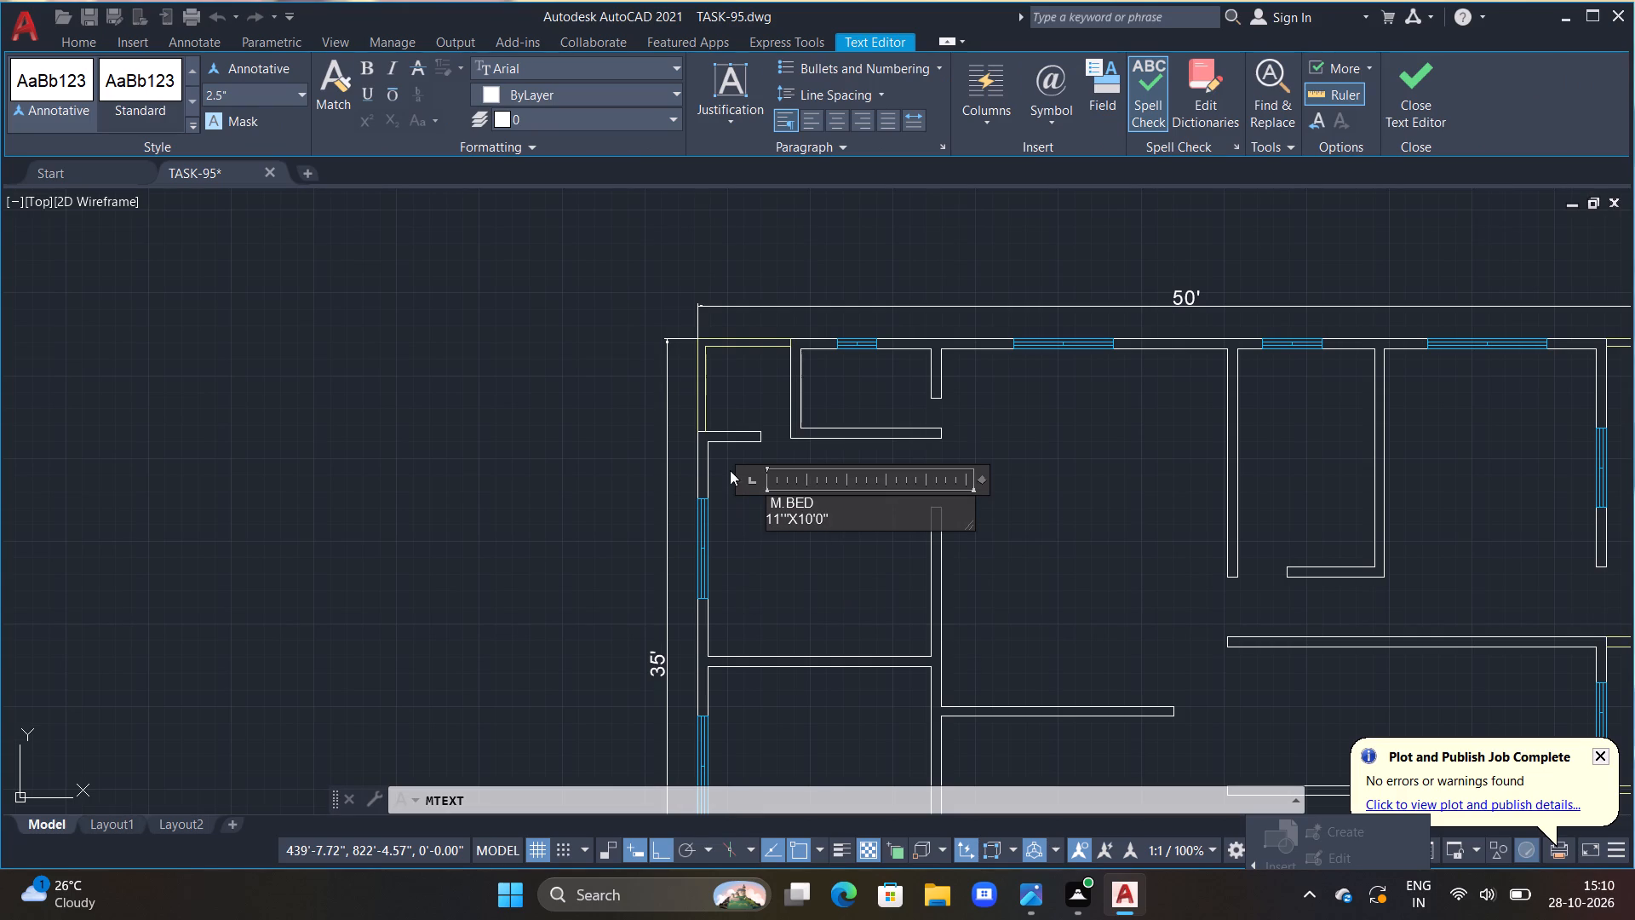
scroll(780, 505, up, 3)
click(720, 498)
key(space)
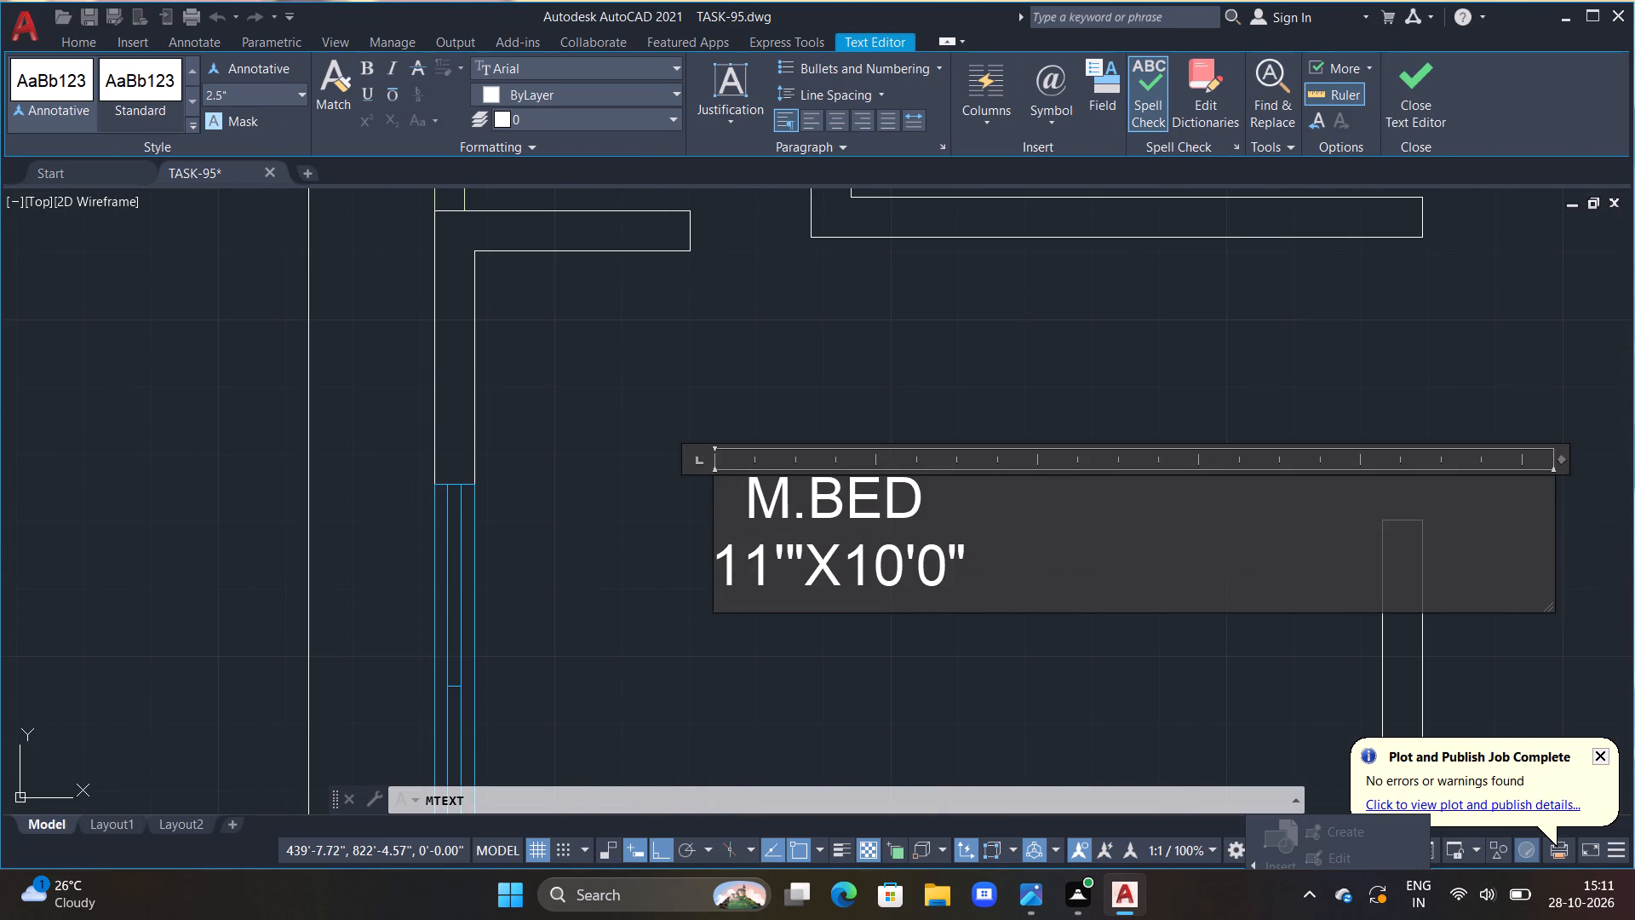
click(687, 592)
Set the text height of the M.BED room label to 9".
click(766, 480)
right_click(766, 480)
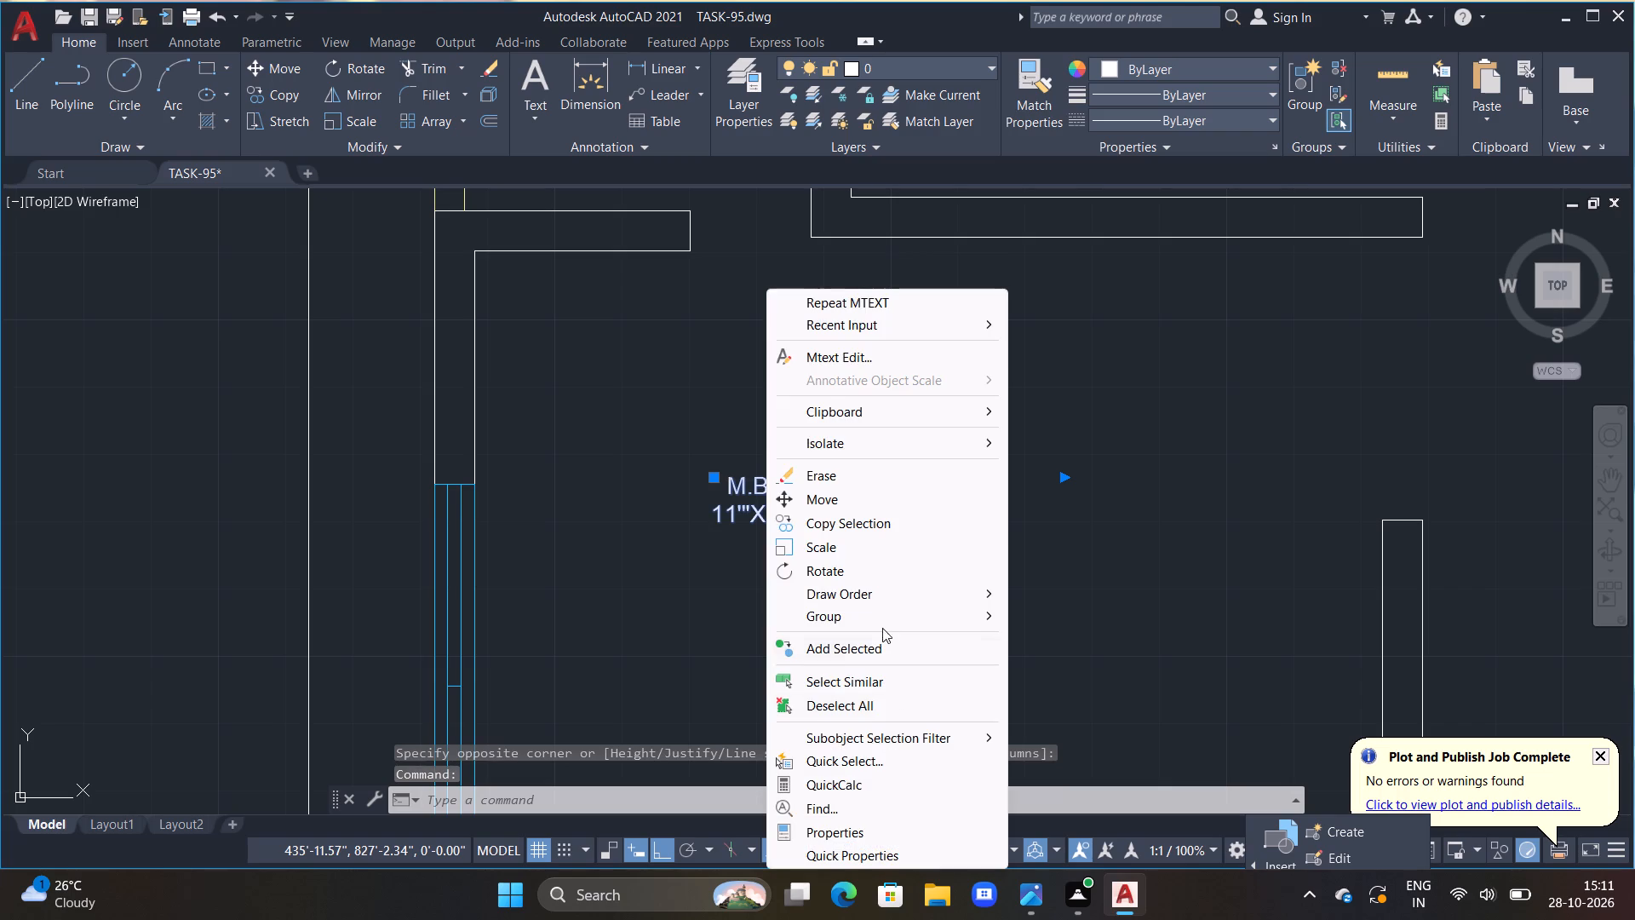
double_click(875, 833)
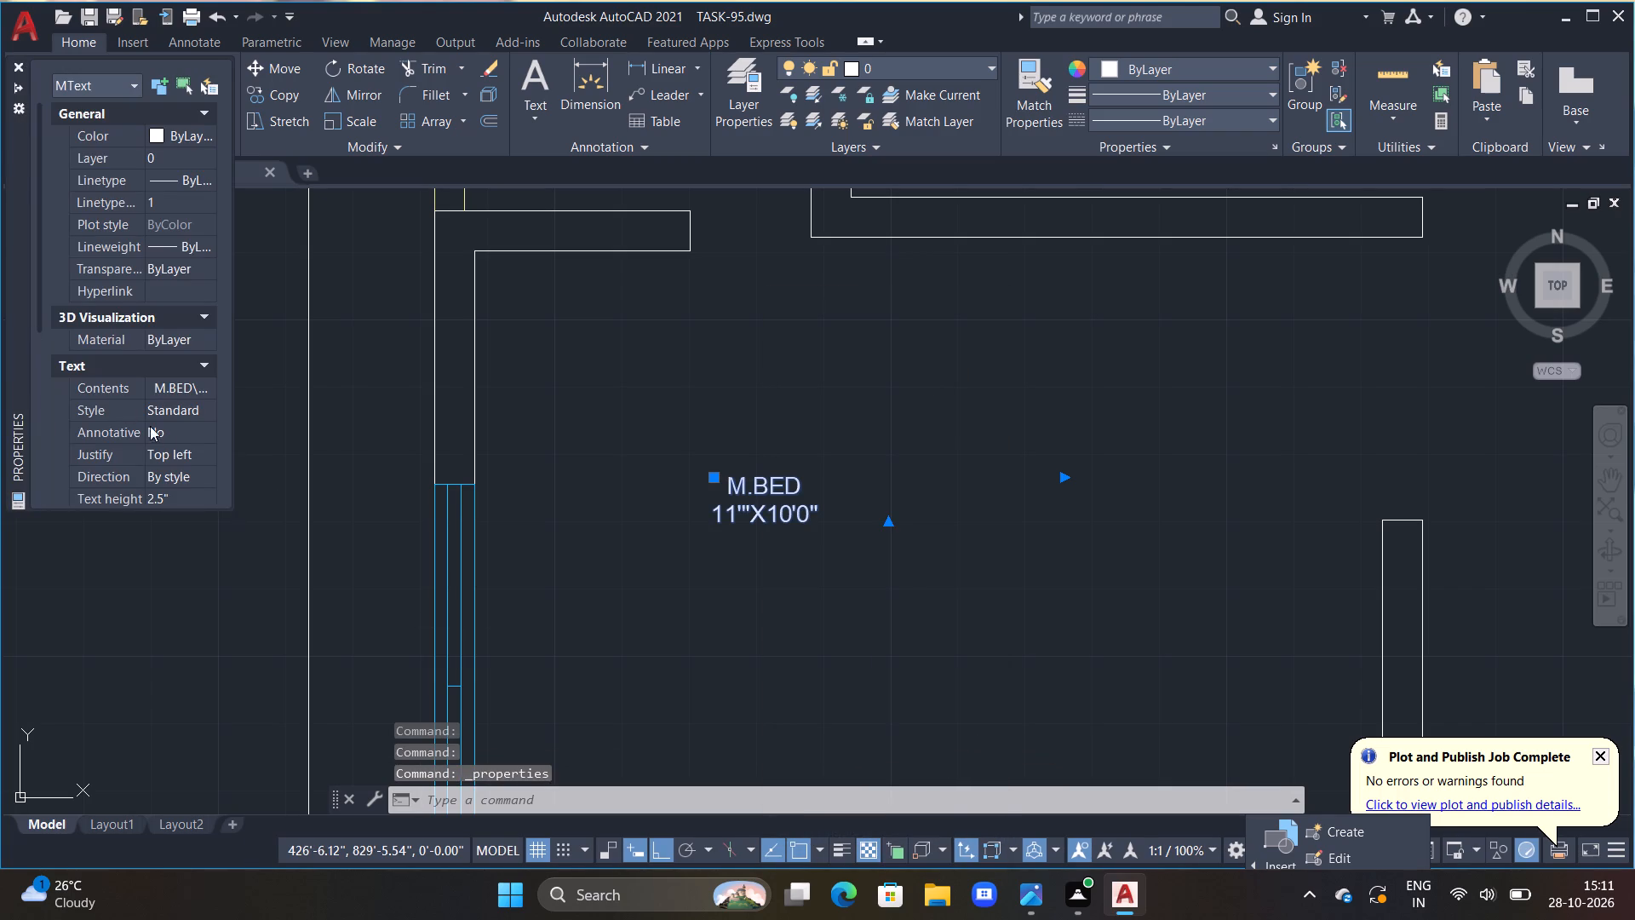
click(190, 499)
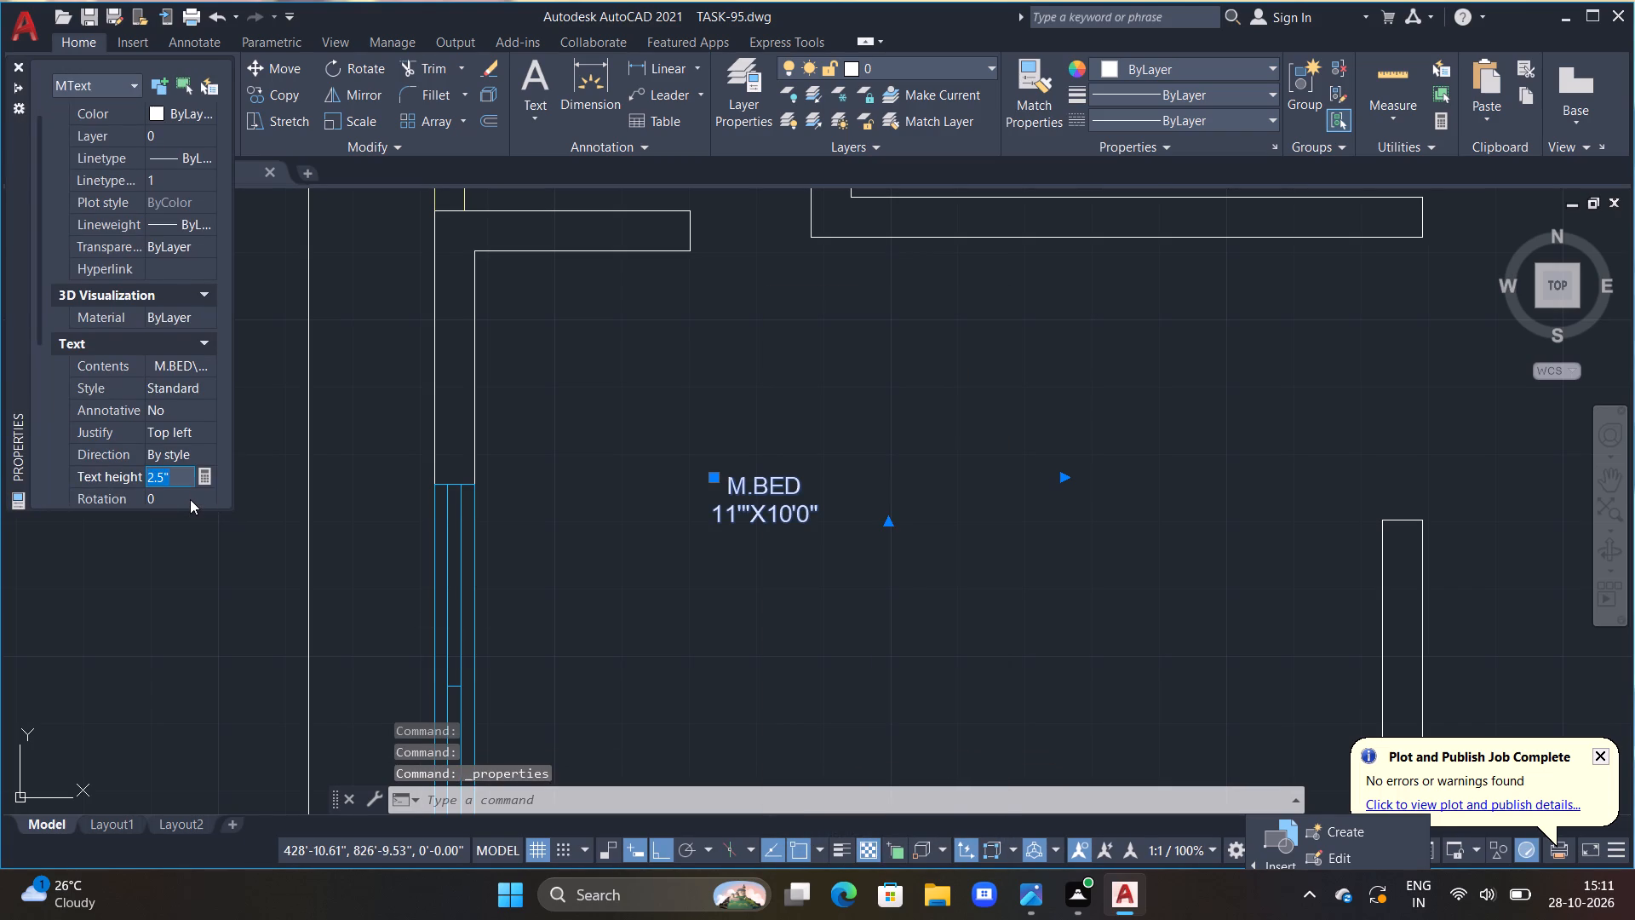
key(BackSpace)
text(9")
key(Return)
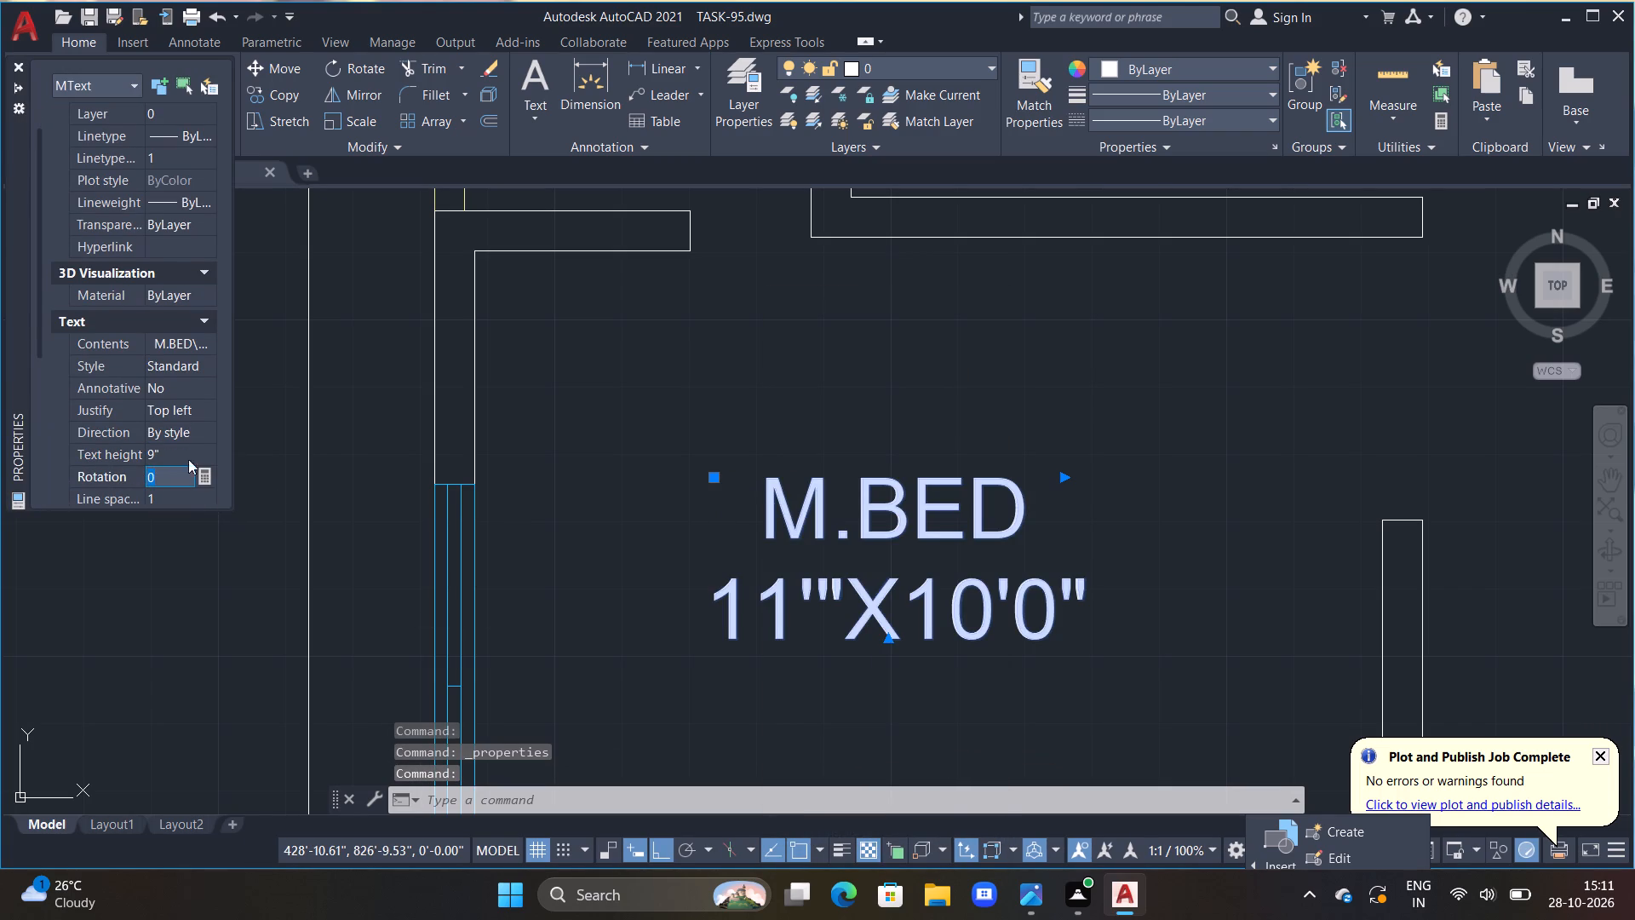
click(19, 65)
key(Escape)
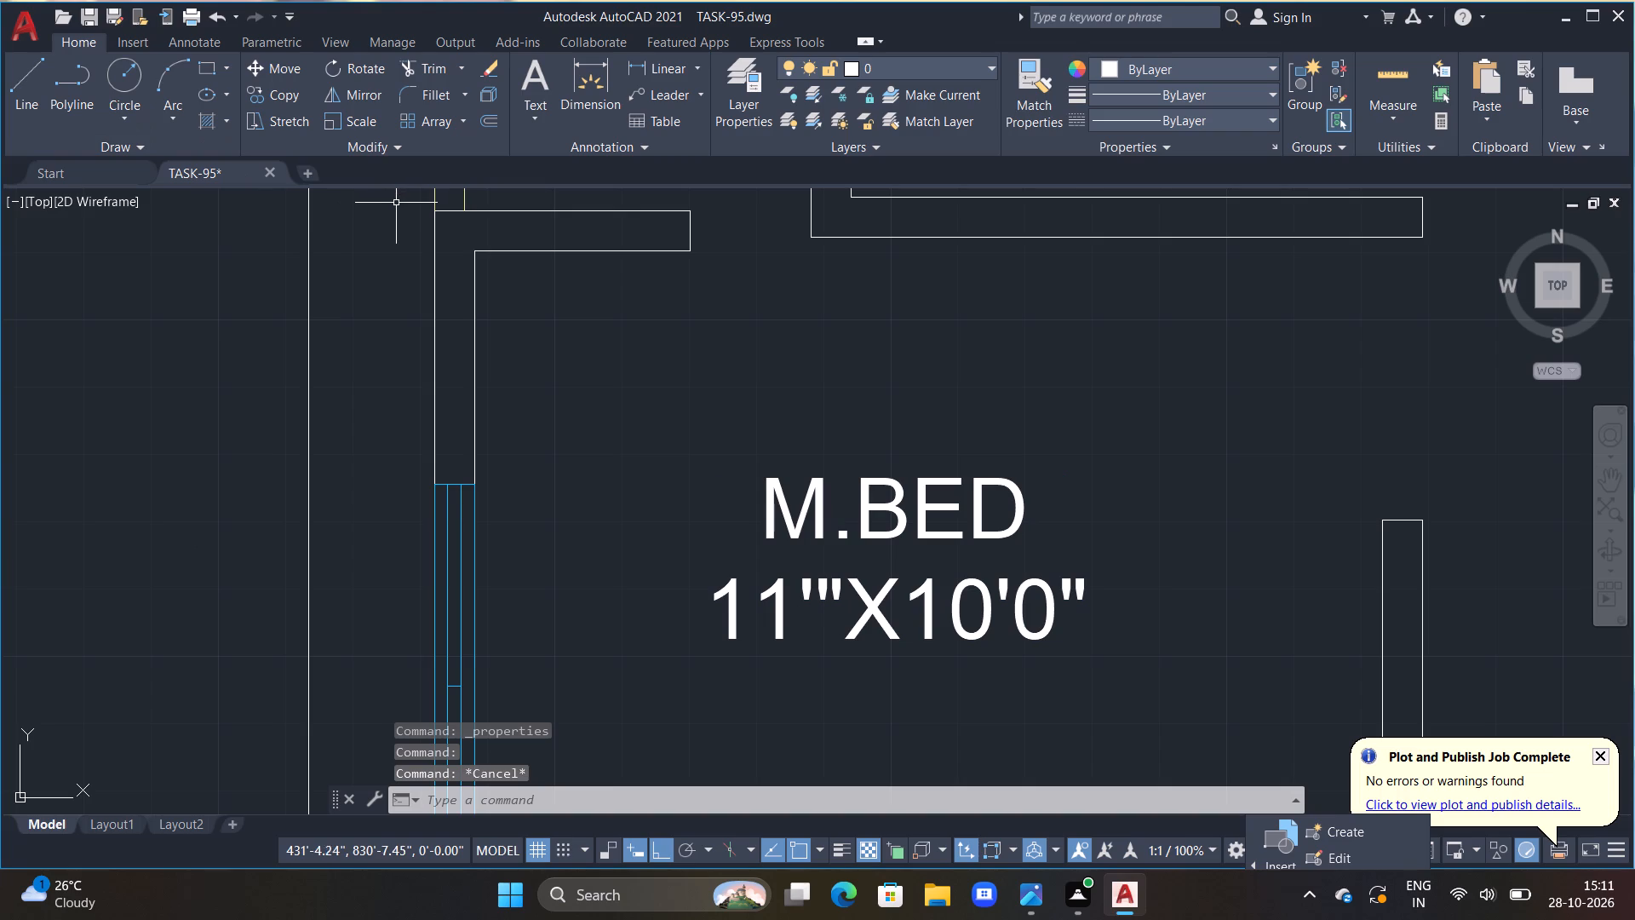
Move the M.BED label slightly down within the upper-left room.
scroll(865, 703, down, 2)
middle_drag(875, 690, 773, 390)
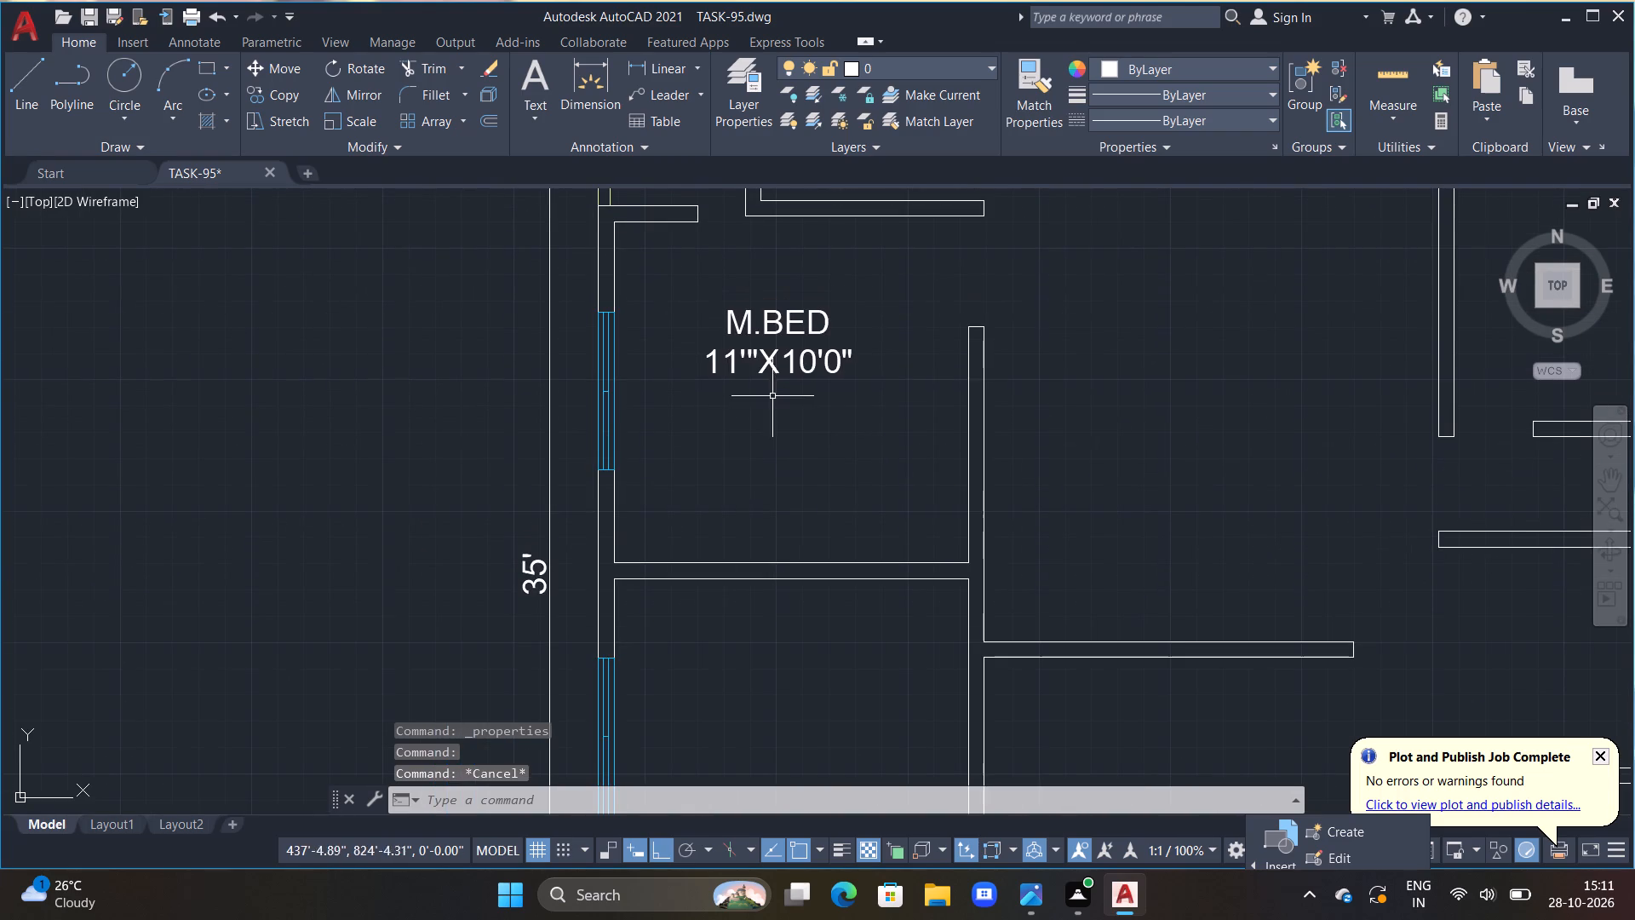
click(766, 370)
text(M)
key(space)
drag(775, 521, 779, 531)
drag(780, 534, 783, 554)
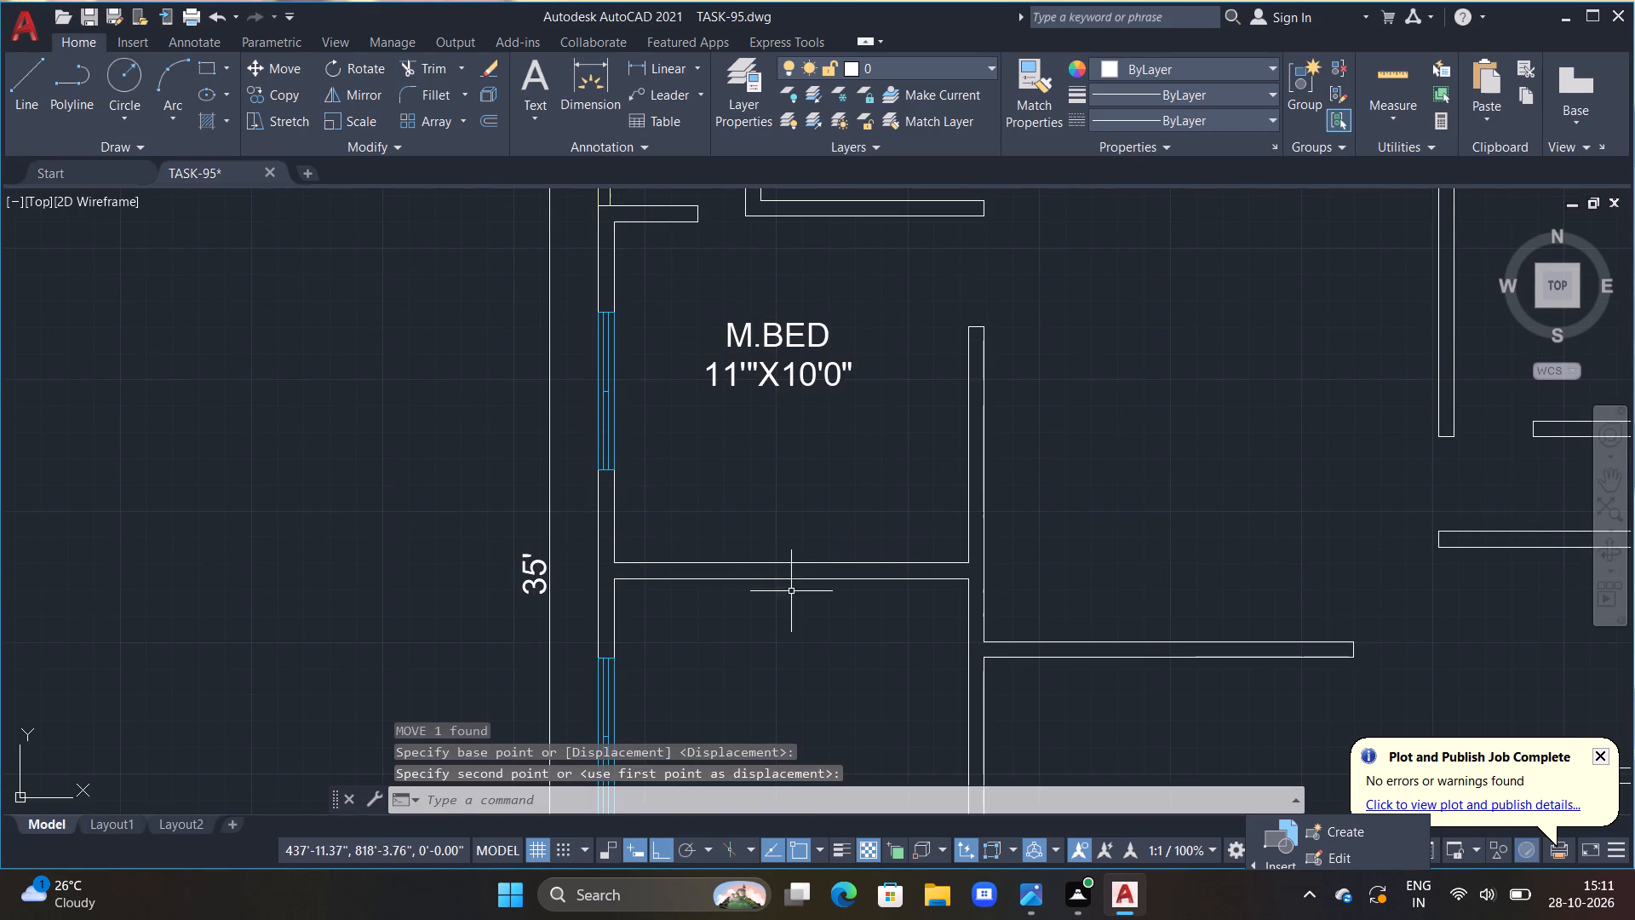
click(791, 593)
key(Escape)
Correct the second line of the M.BED label so that it reads 11'0"X10'0".
double_click(778, 372)
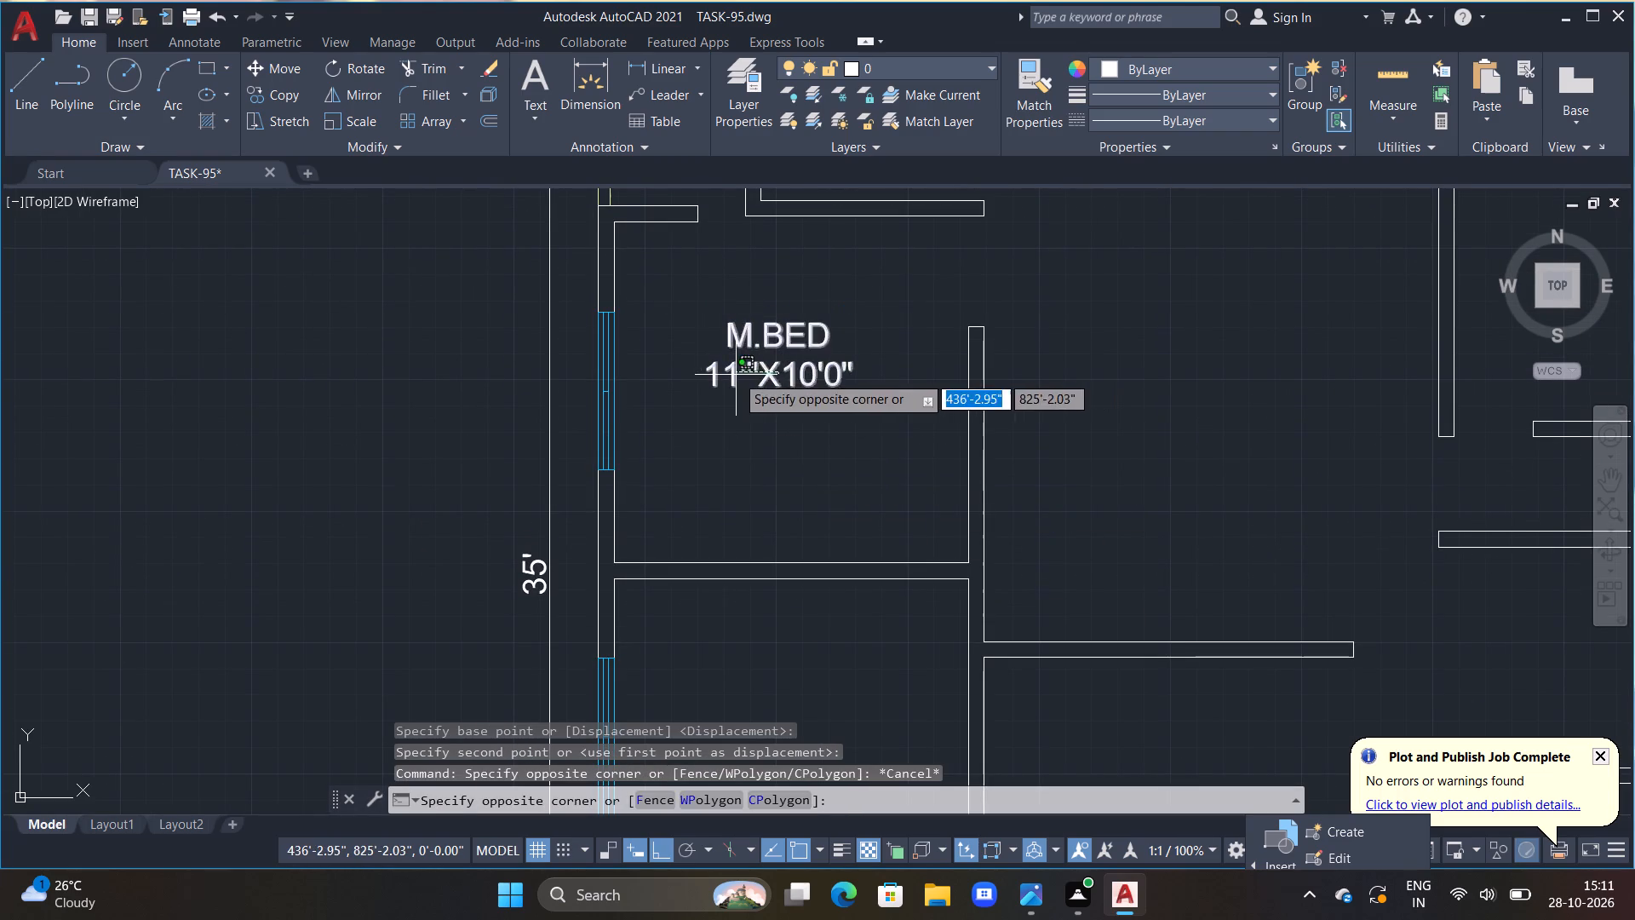
double_click(736, 375)
scroll(744, 371, up, 3)
click(744, 371)
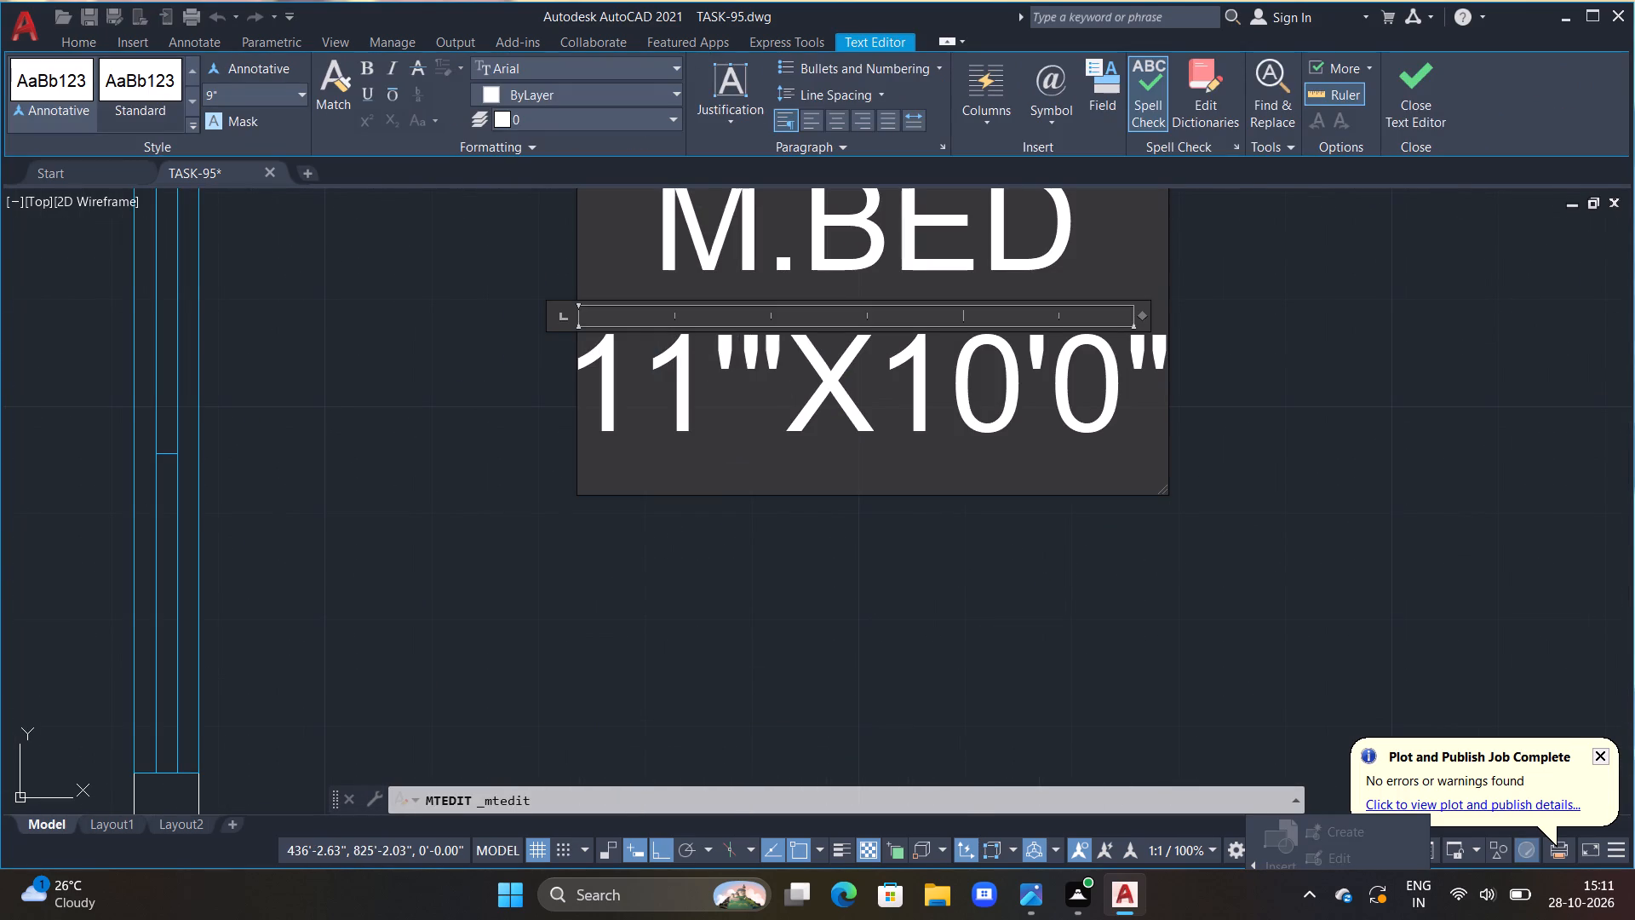
key(0)
double_click(784, 511)
scroll(784, 512, down, 3)
Move the M.BED label further down towards the middle of its room, level with the window.
click(782, 477)
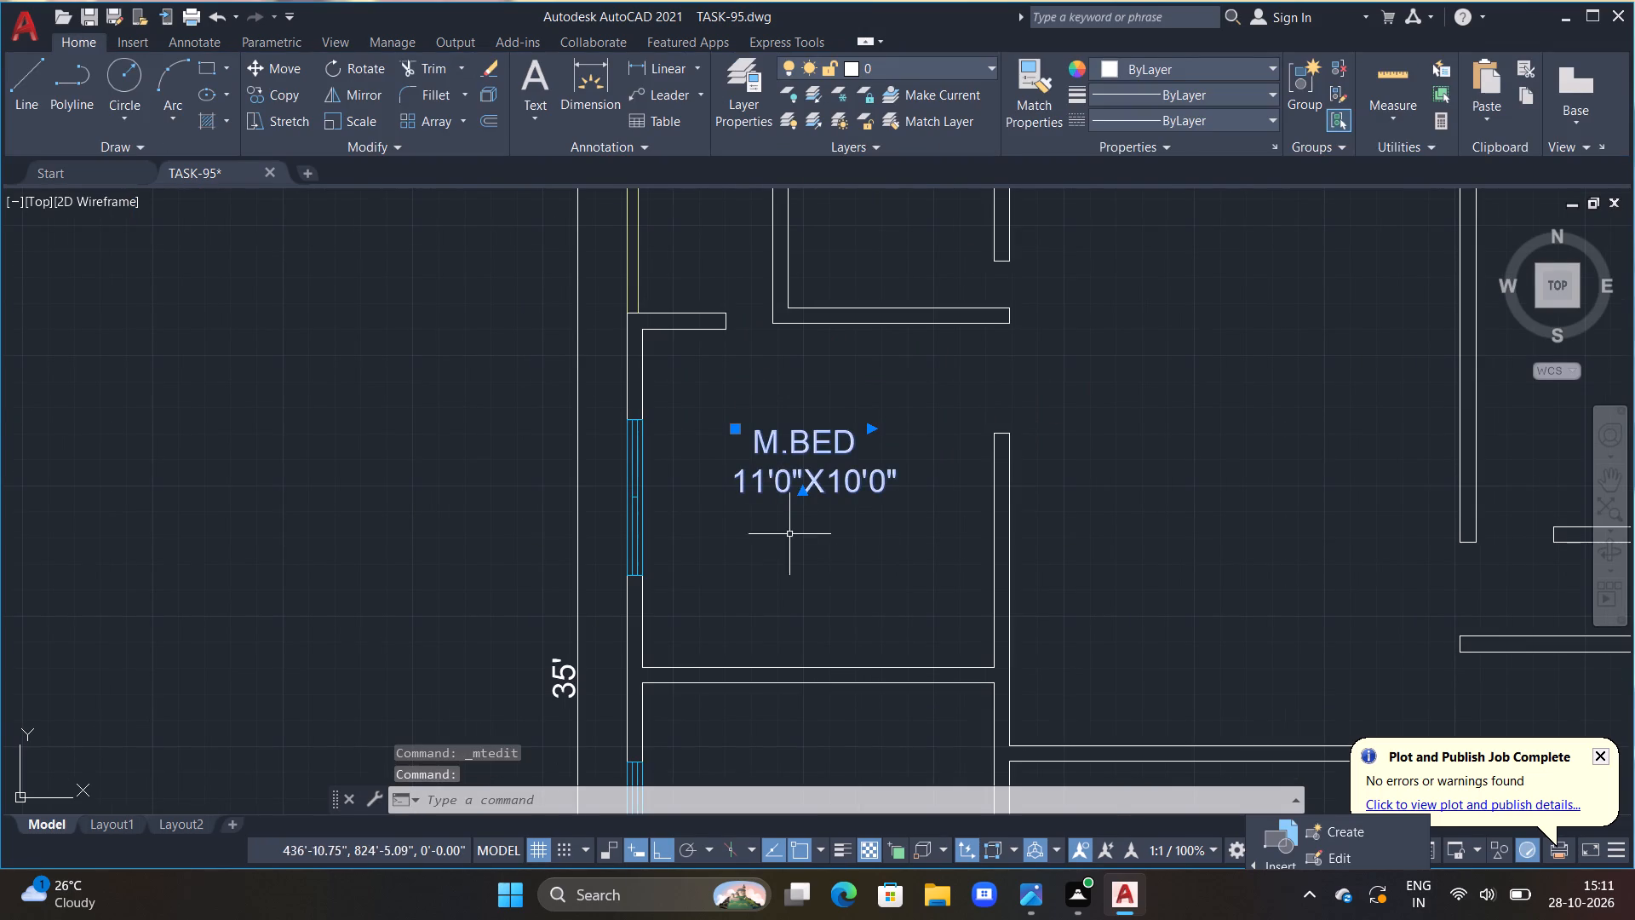
text(M)
key(space)
drag(794, 548, 810, 612)
double_click(805, 599)
key(Escape)
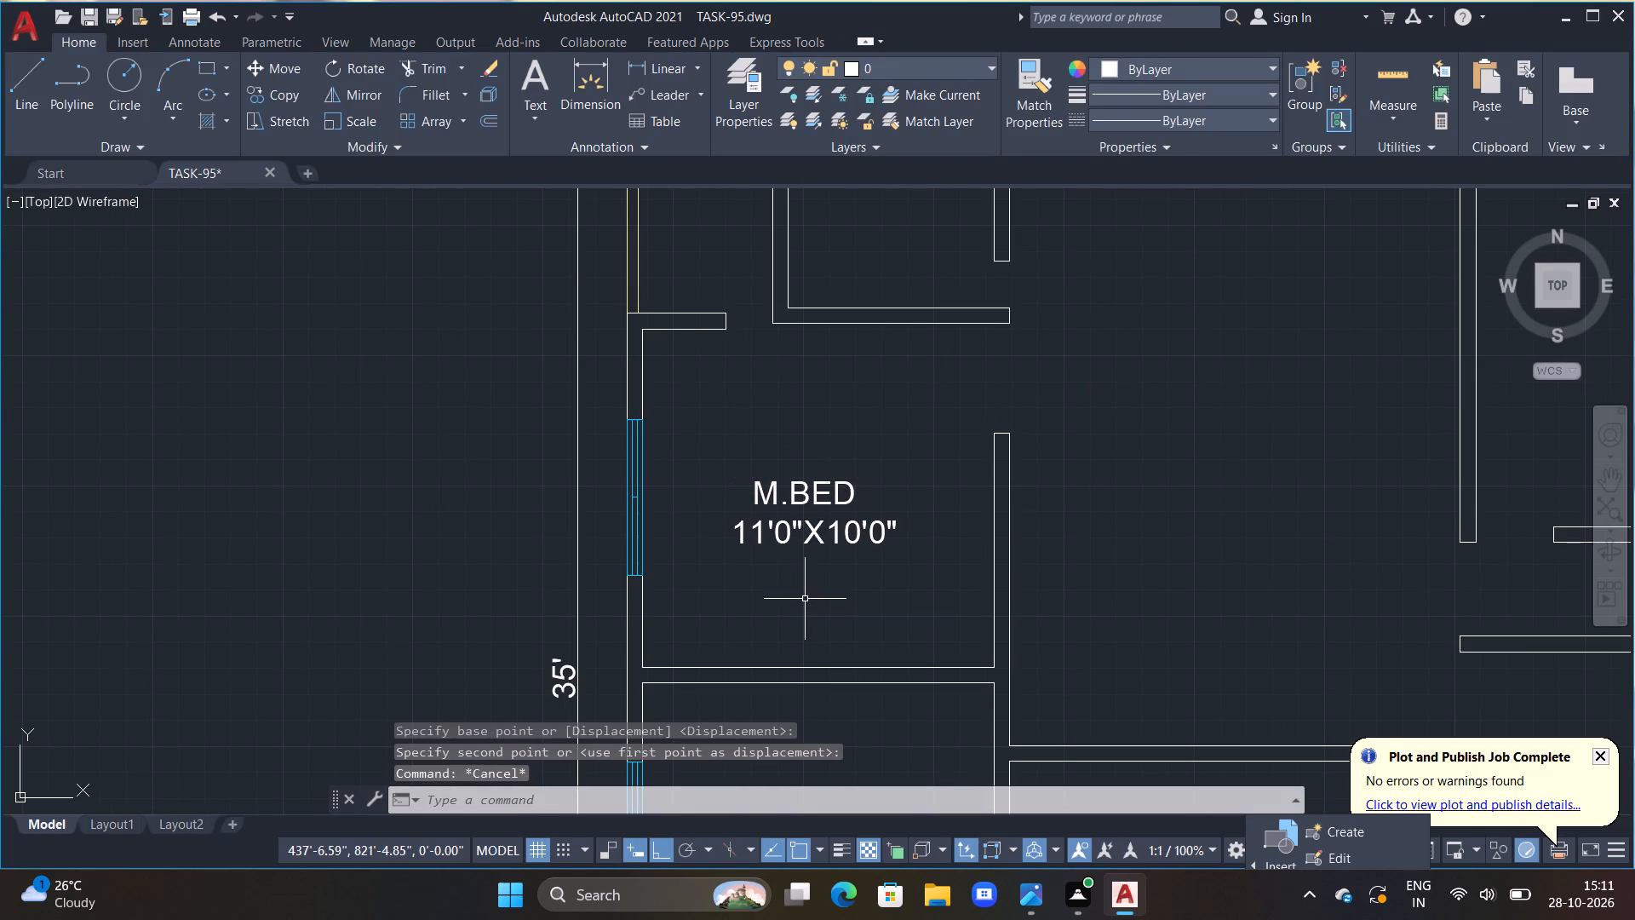
key(Escape)
key(Escape)
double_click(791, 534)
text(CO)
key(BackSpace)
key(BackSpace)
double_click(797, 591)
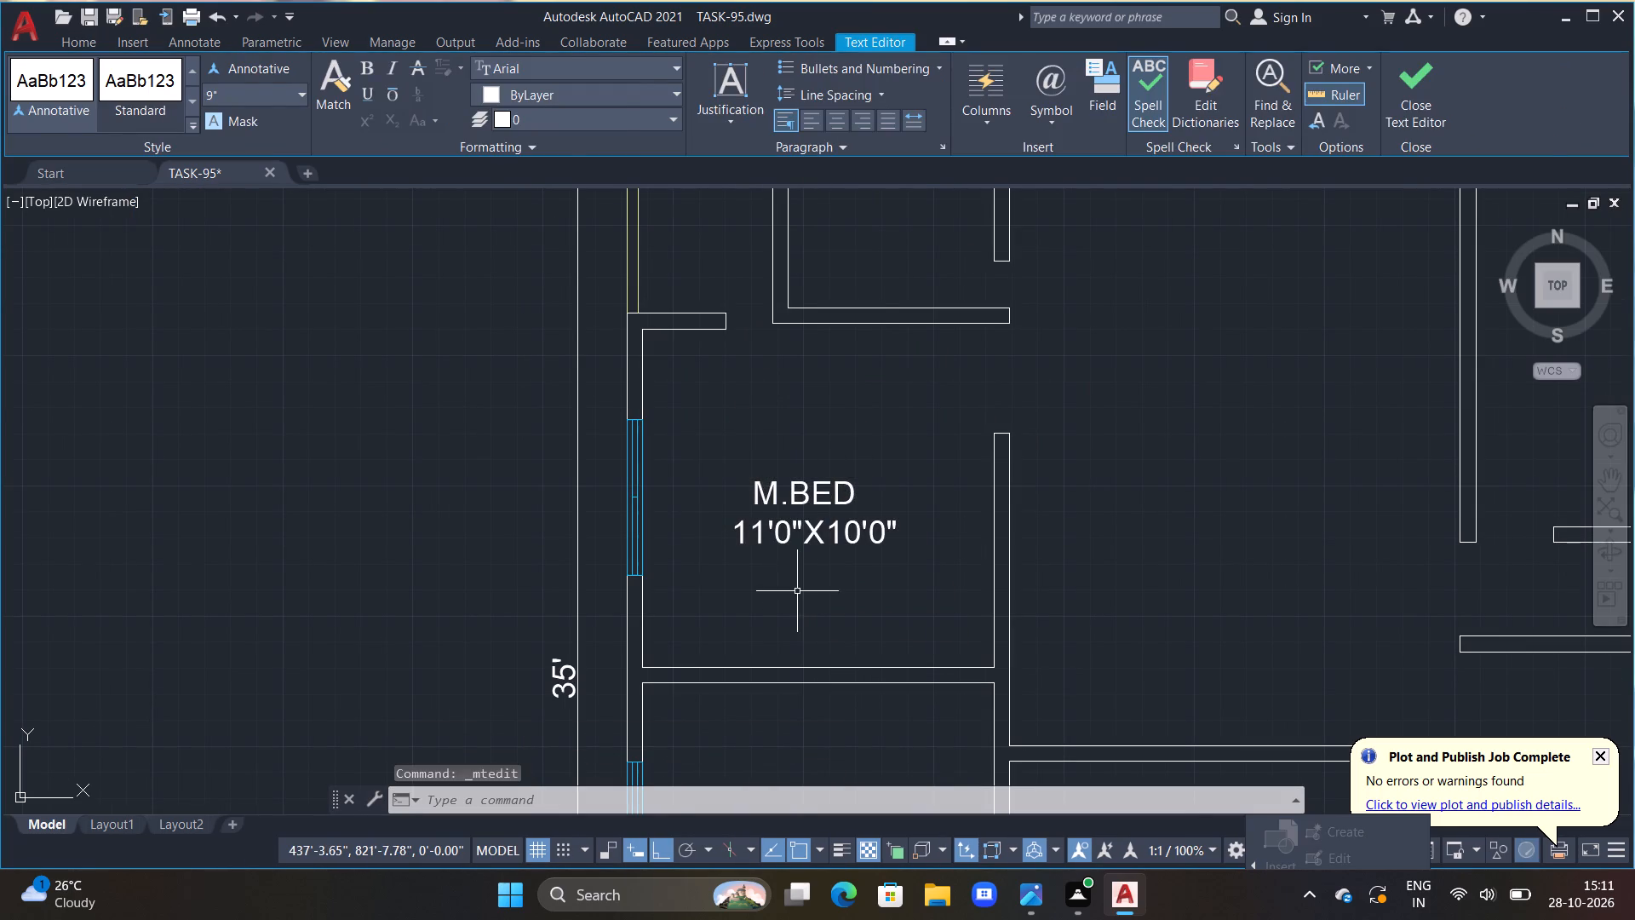
Copy the M.BED label into the two small spaces at the plan's upper-left corner and the large upper middle room, with ortho off.
drag(822, 485, 749, 566)
key(c)
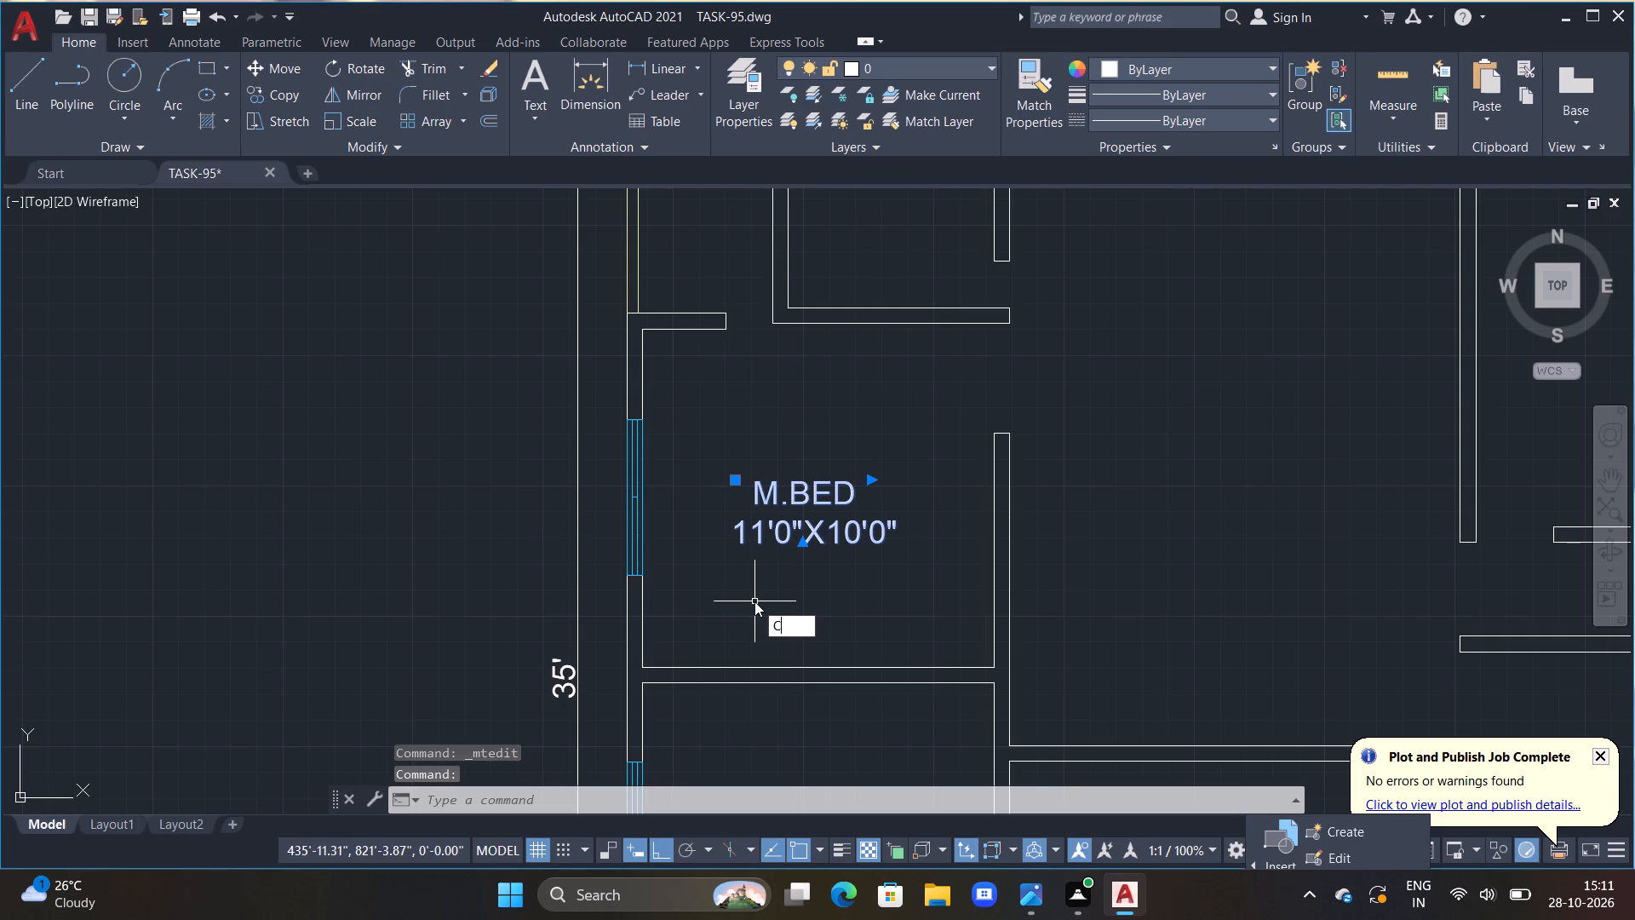
text(O)
key(space)
drag(754, 601, 823, 519)
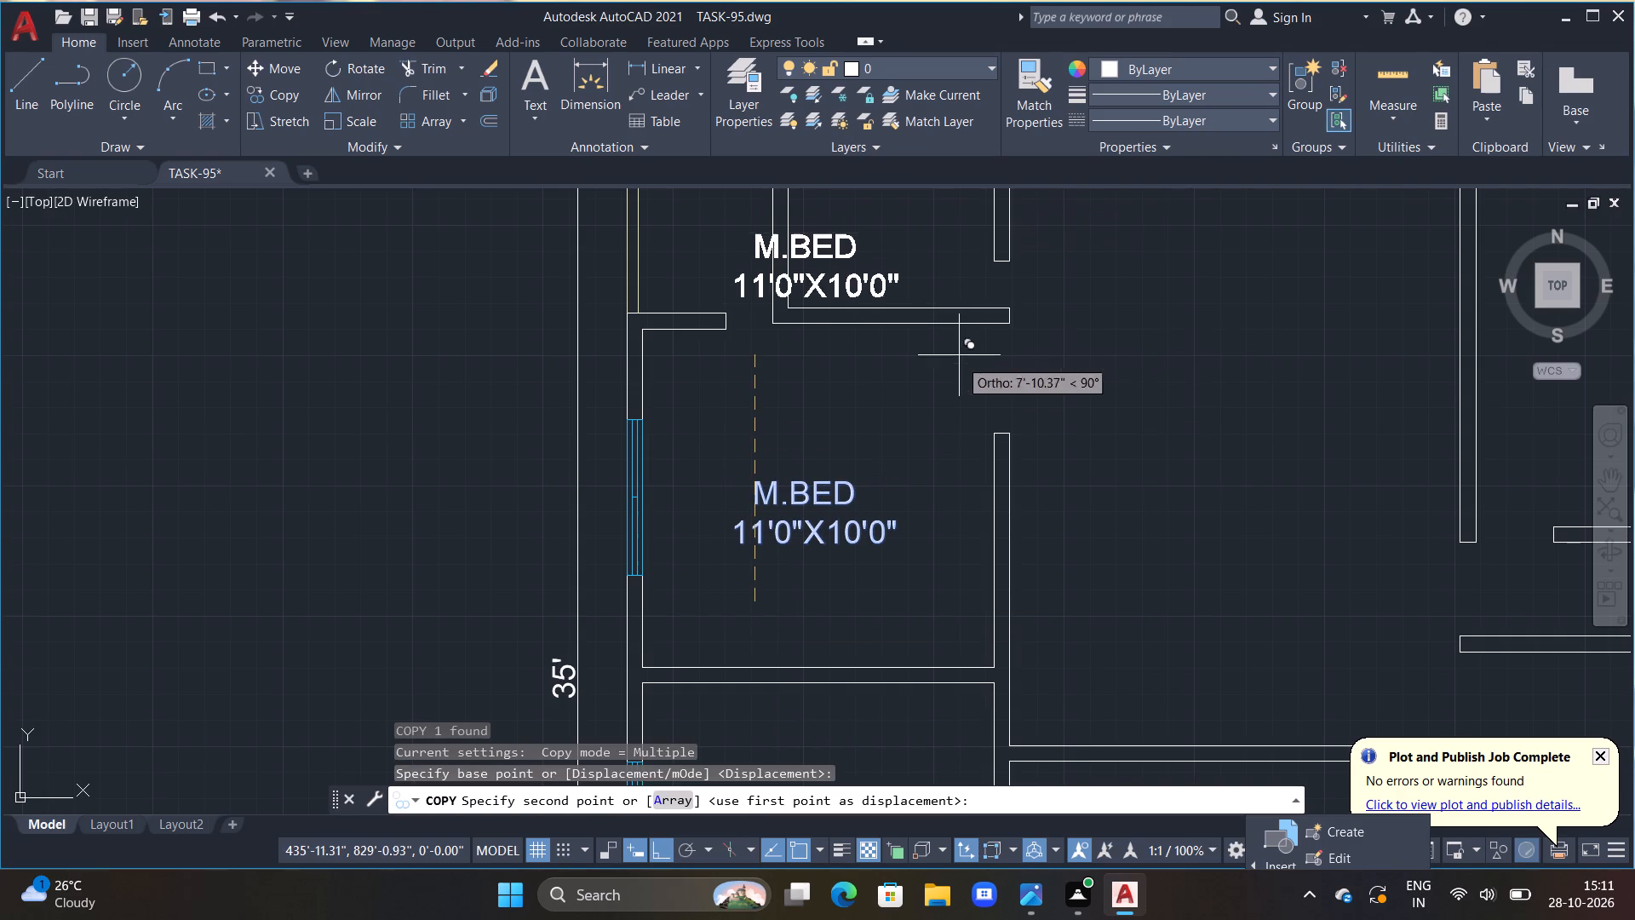
key(F8)
middle_drag(956, 376, 978, 533)
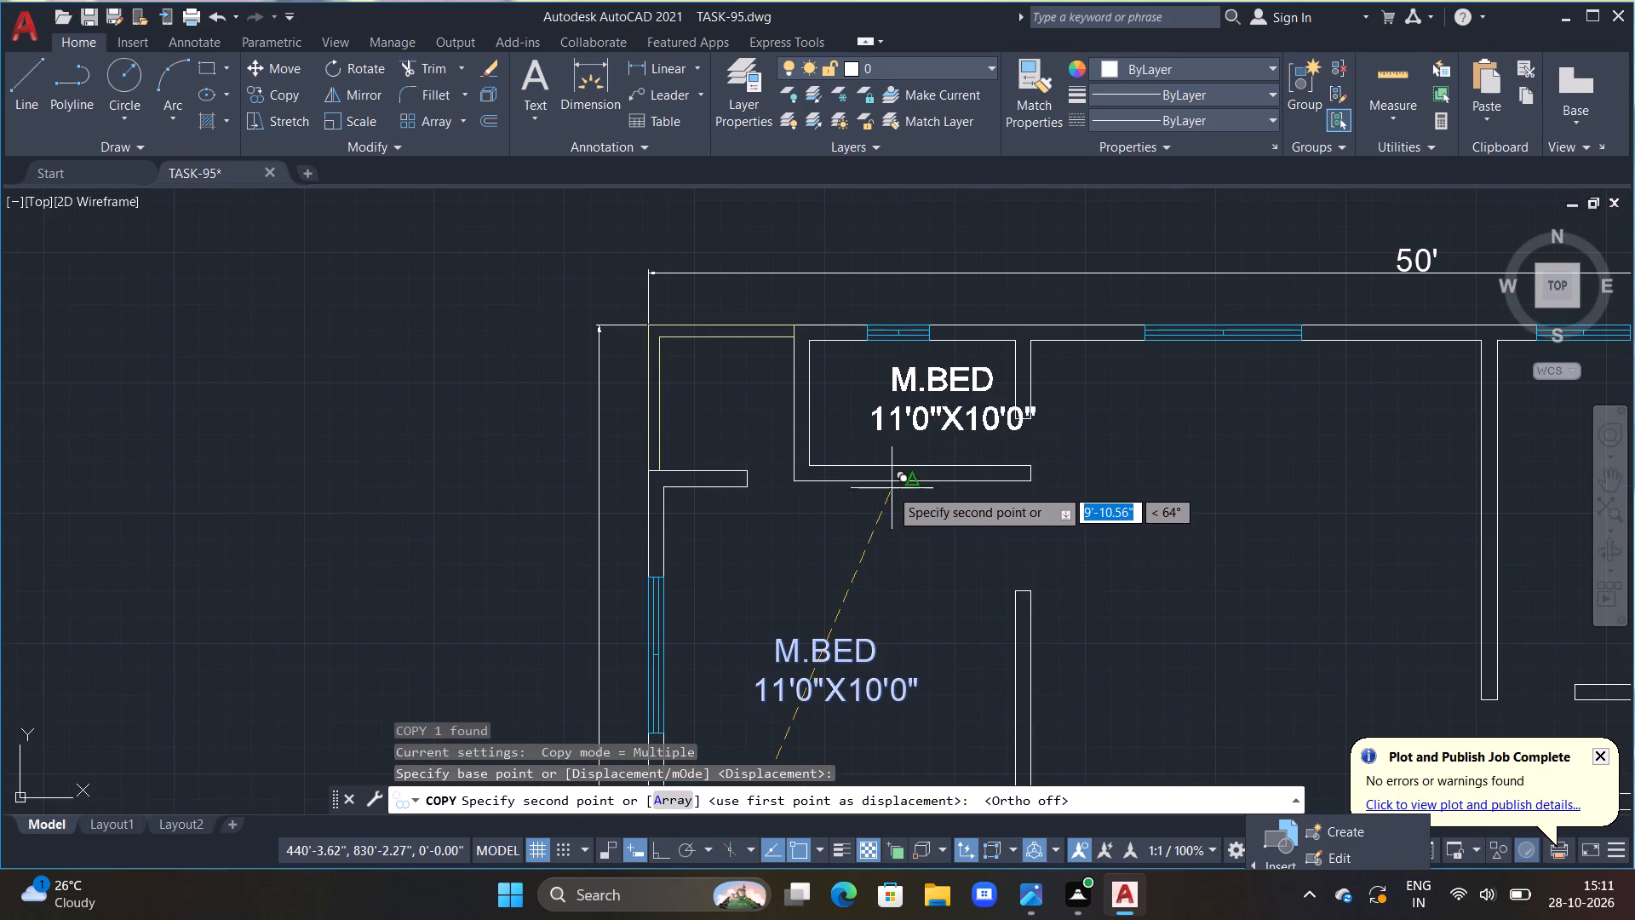
double_click(862, 499)
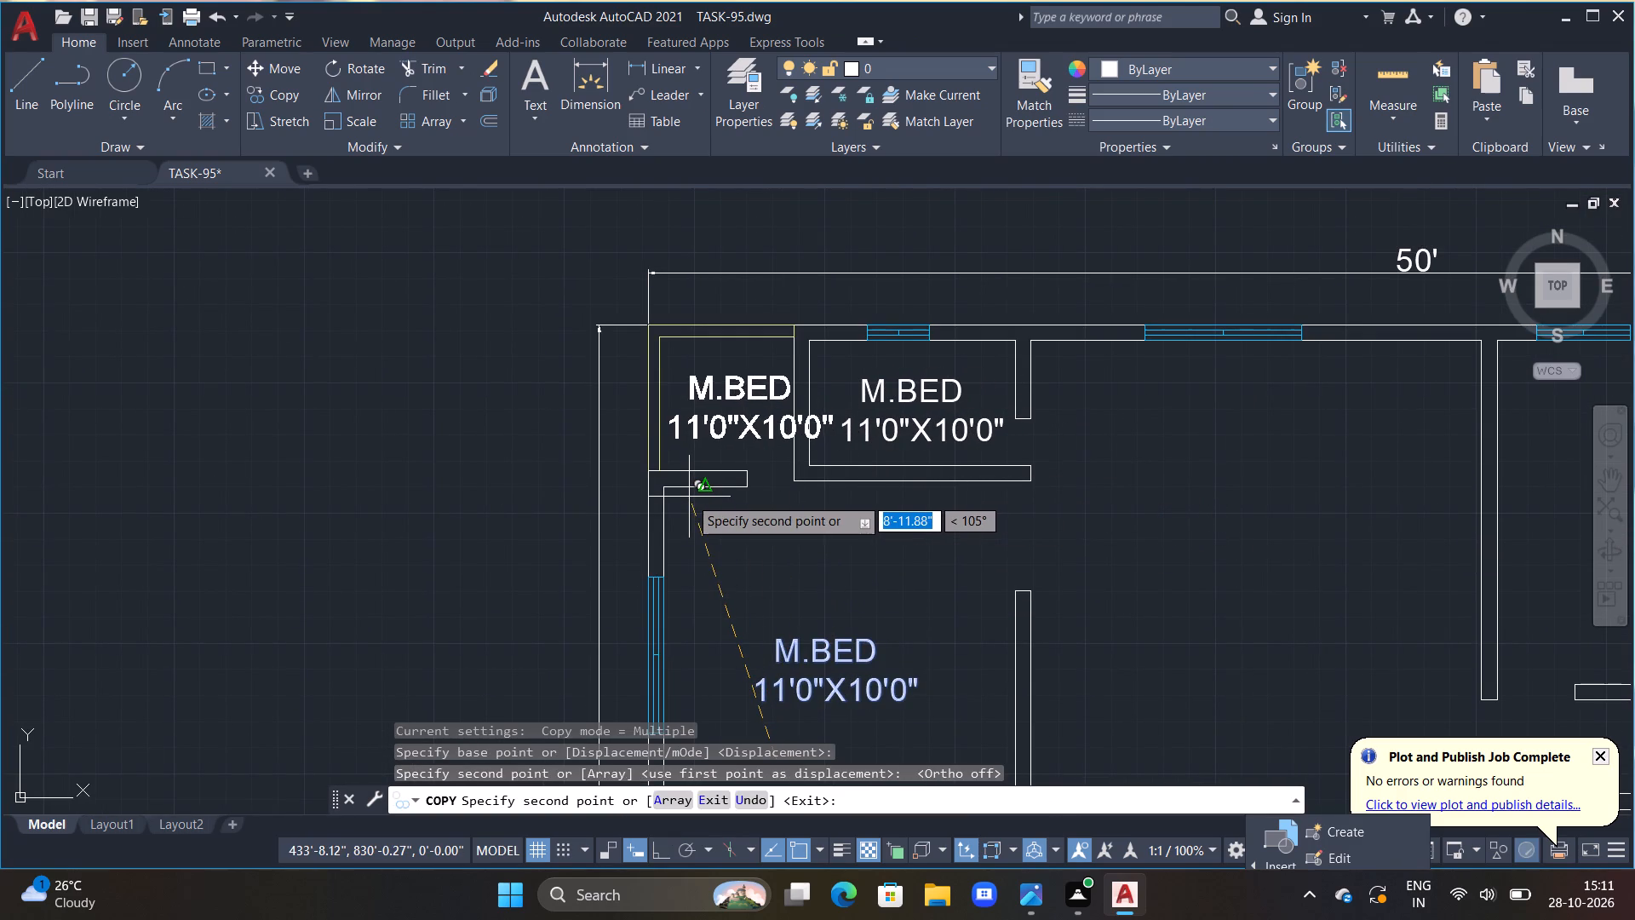
double_click(688, 497)
middle_drag(1143, 560, 912, 443)
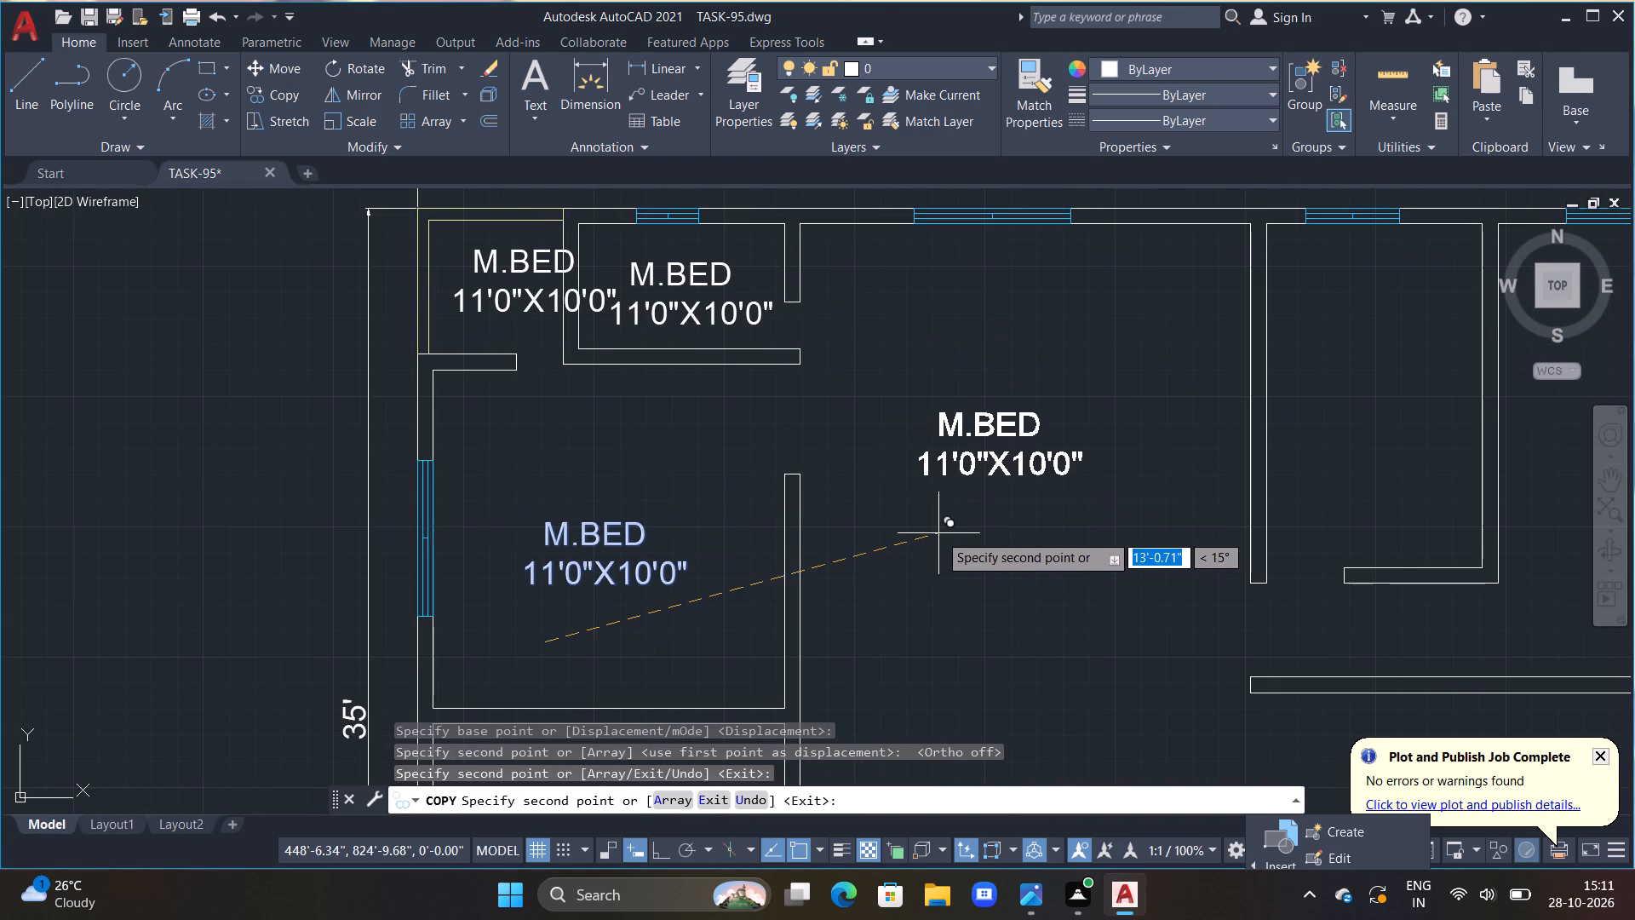
double_click(939, 533)
Place further copies of the label in the lower-left bedroom, the large lower middle room and the two small spaces at the lower-left corner.
middle_drag(938, 614, 944, 394)
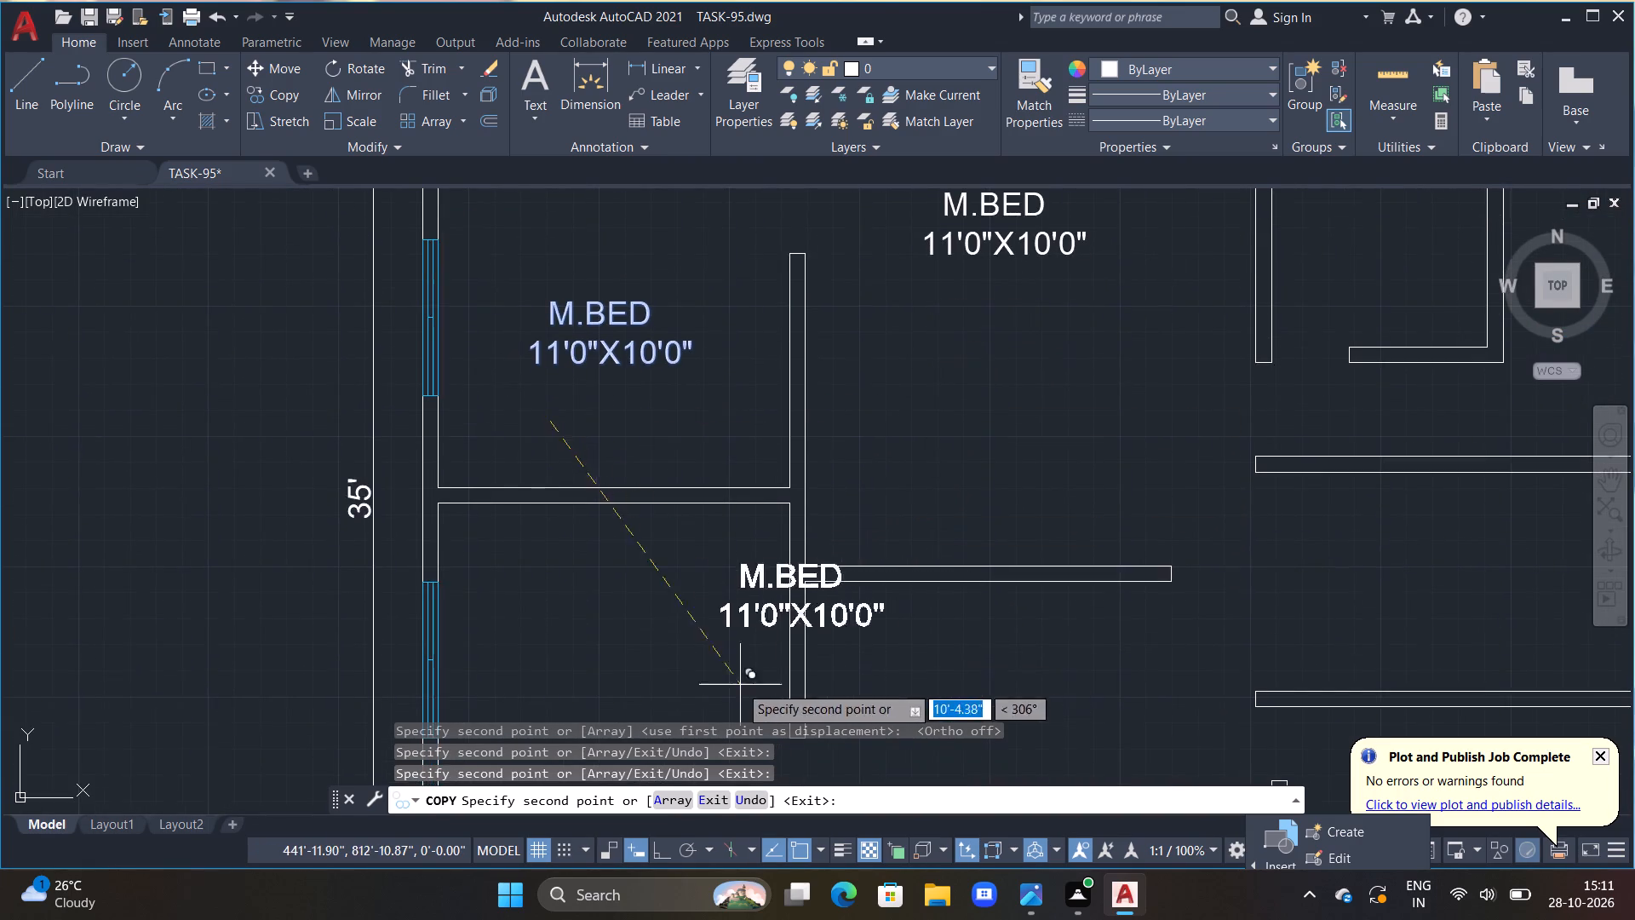
middle_drag(739, 685, 781, 485)
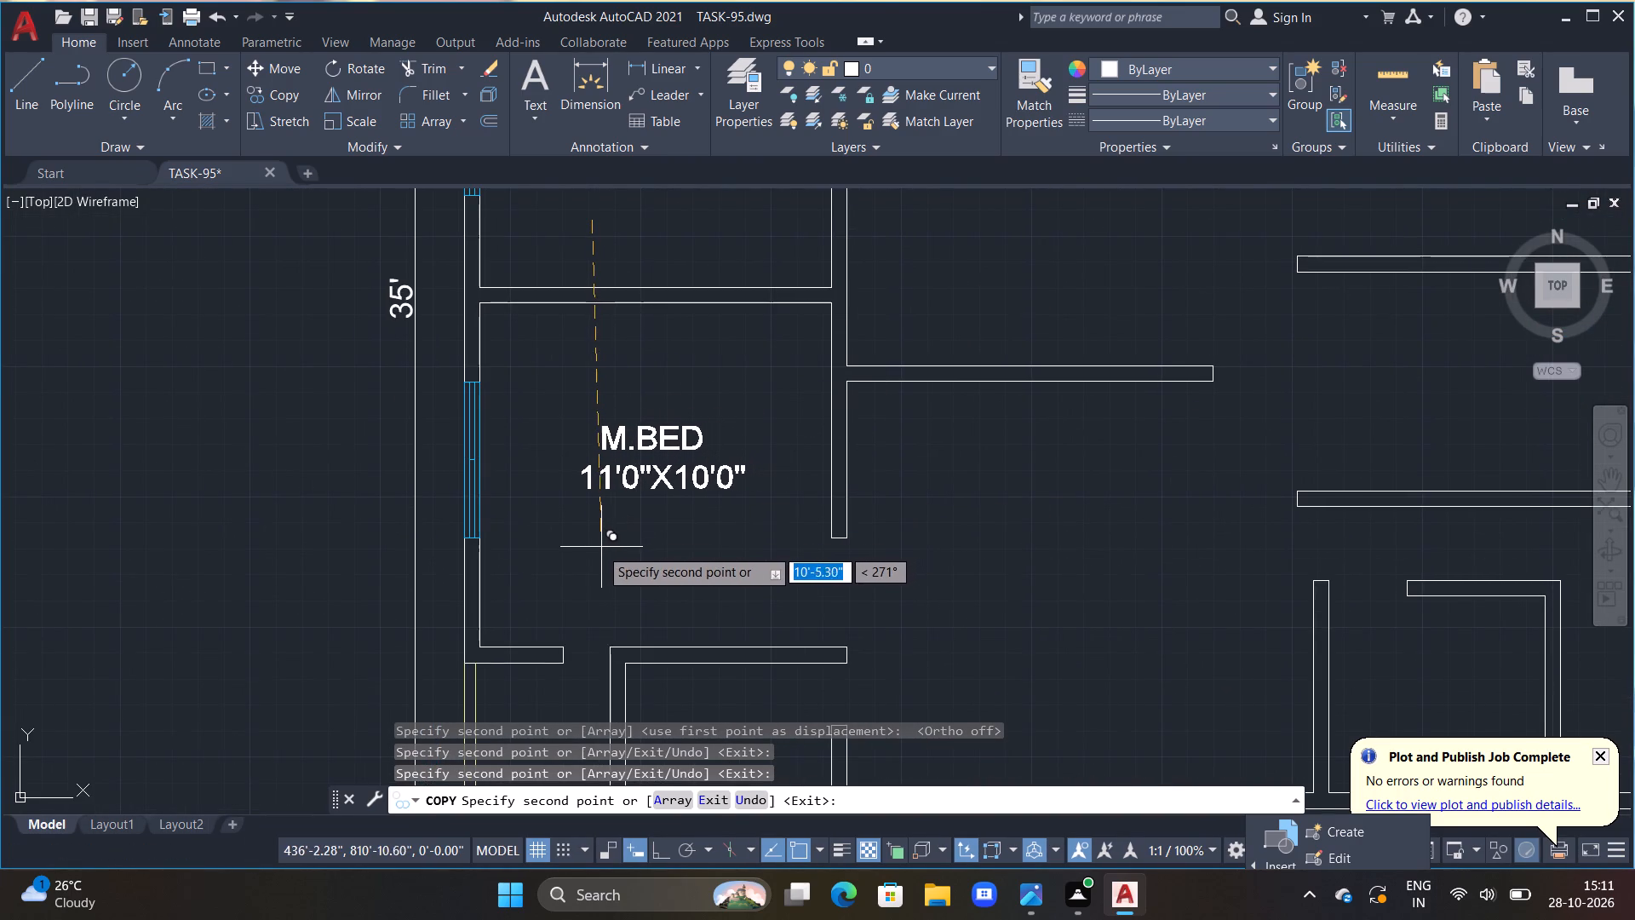
click(593, 541)
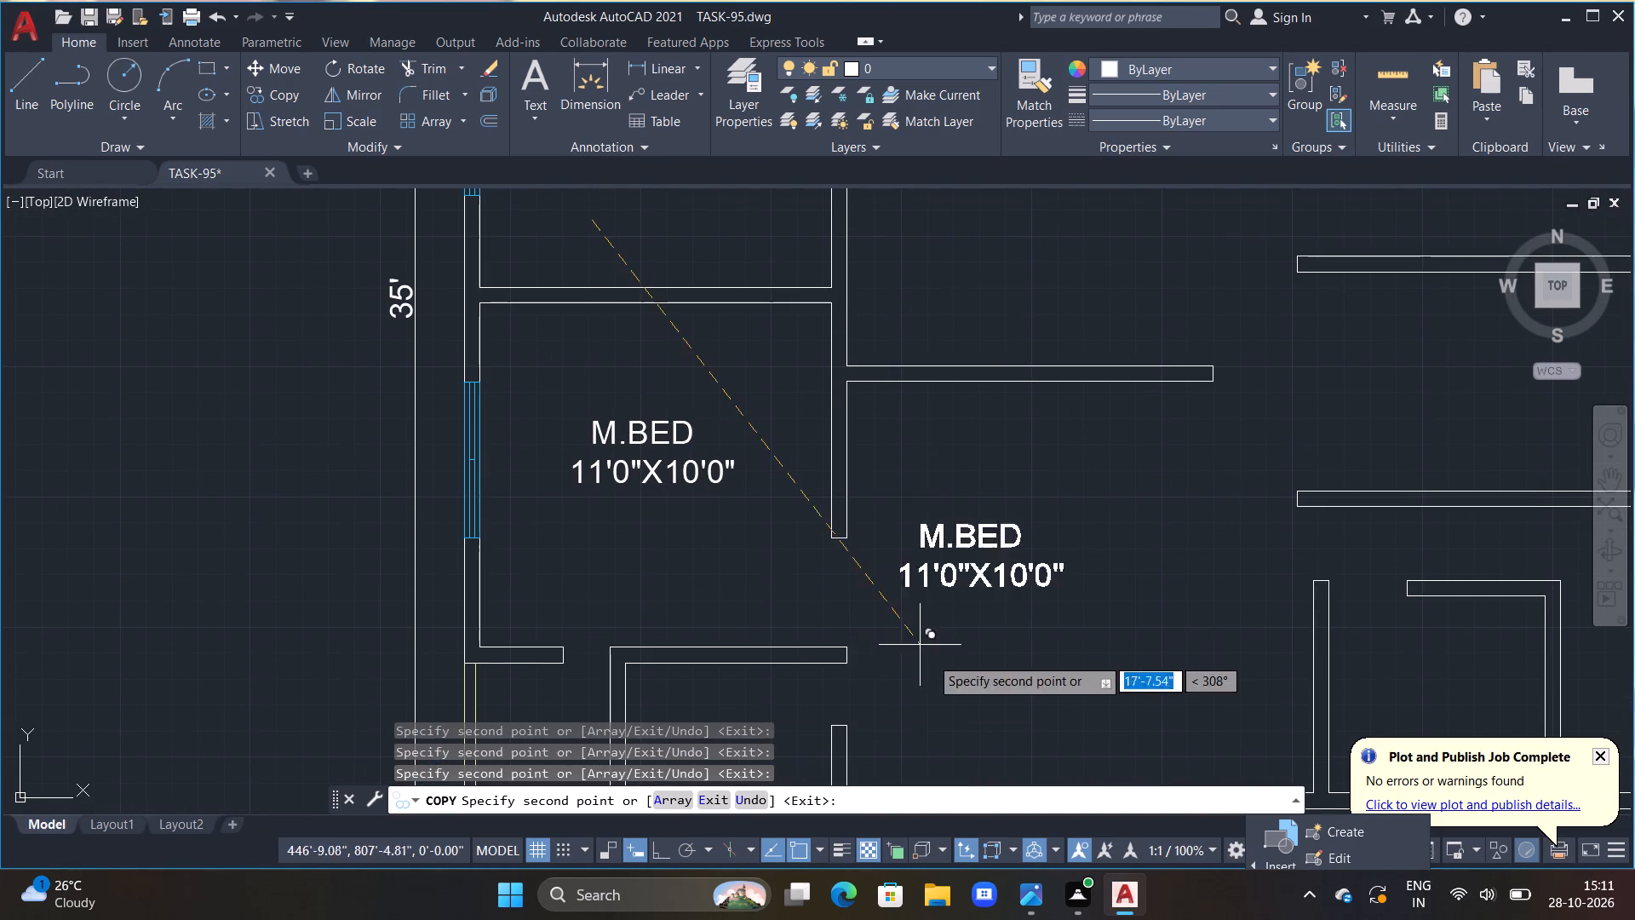
middle_drag(972, 681, 950, 586)
click(972, 582)
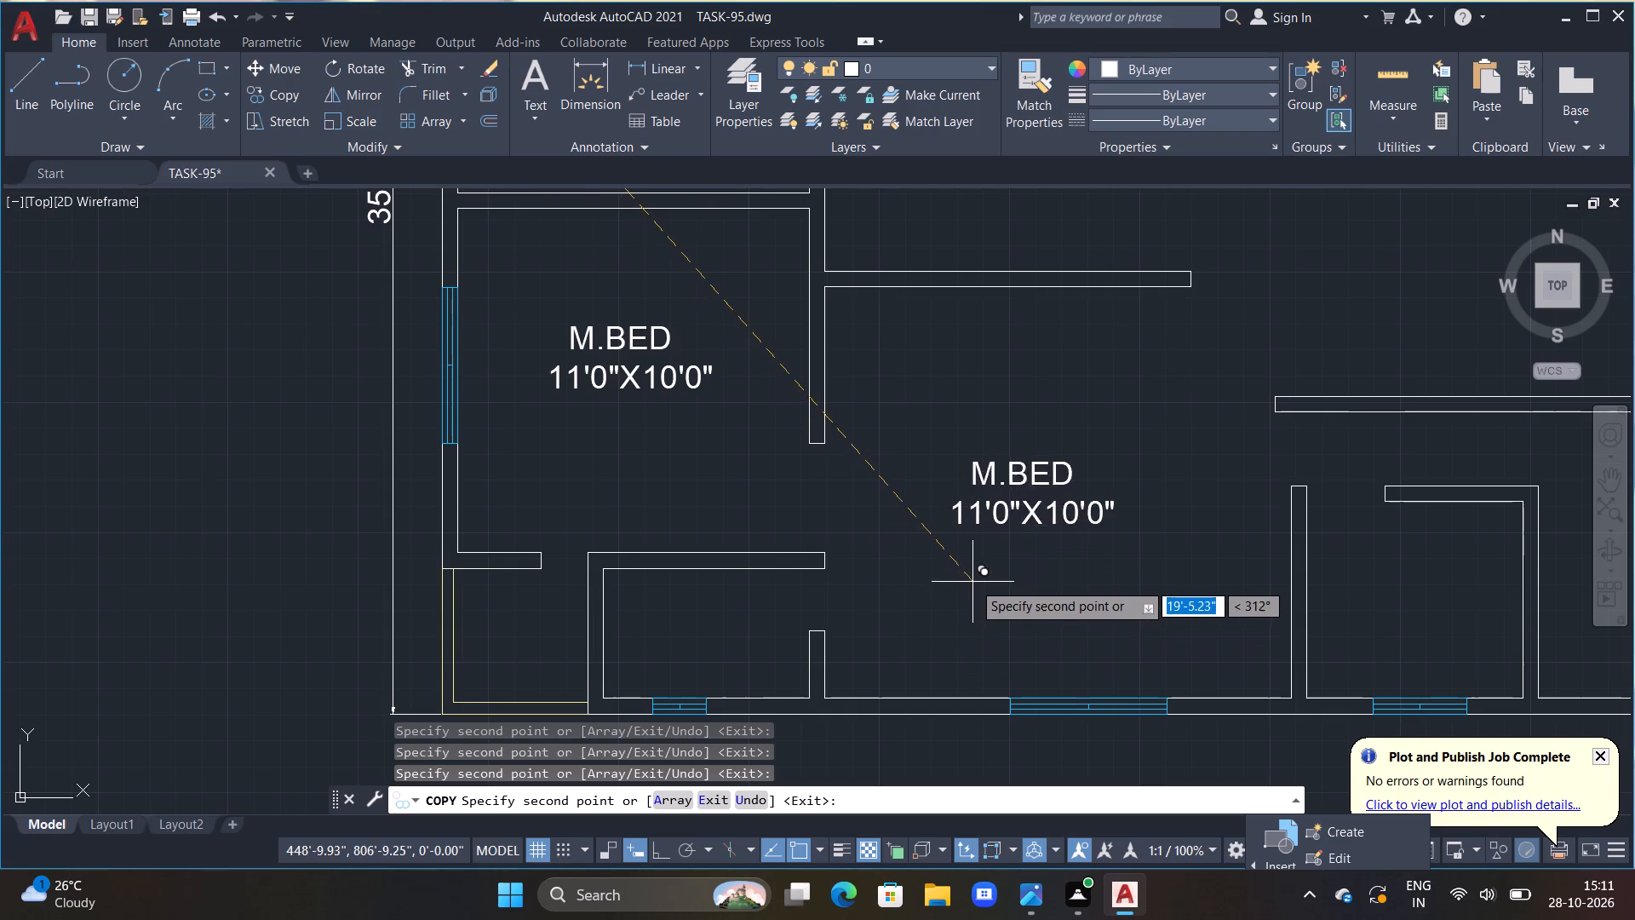
scroll(967, 424, down, 2)
scroll(854, 545, up, 1)
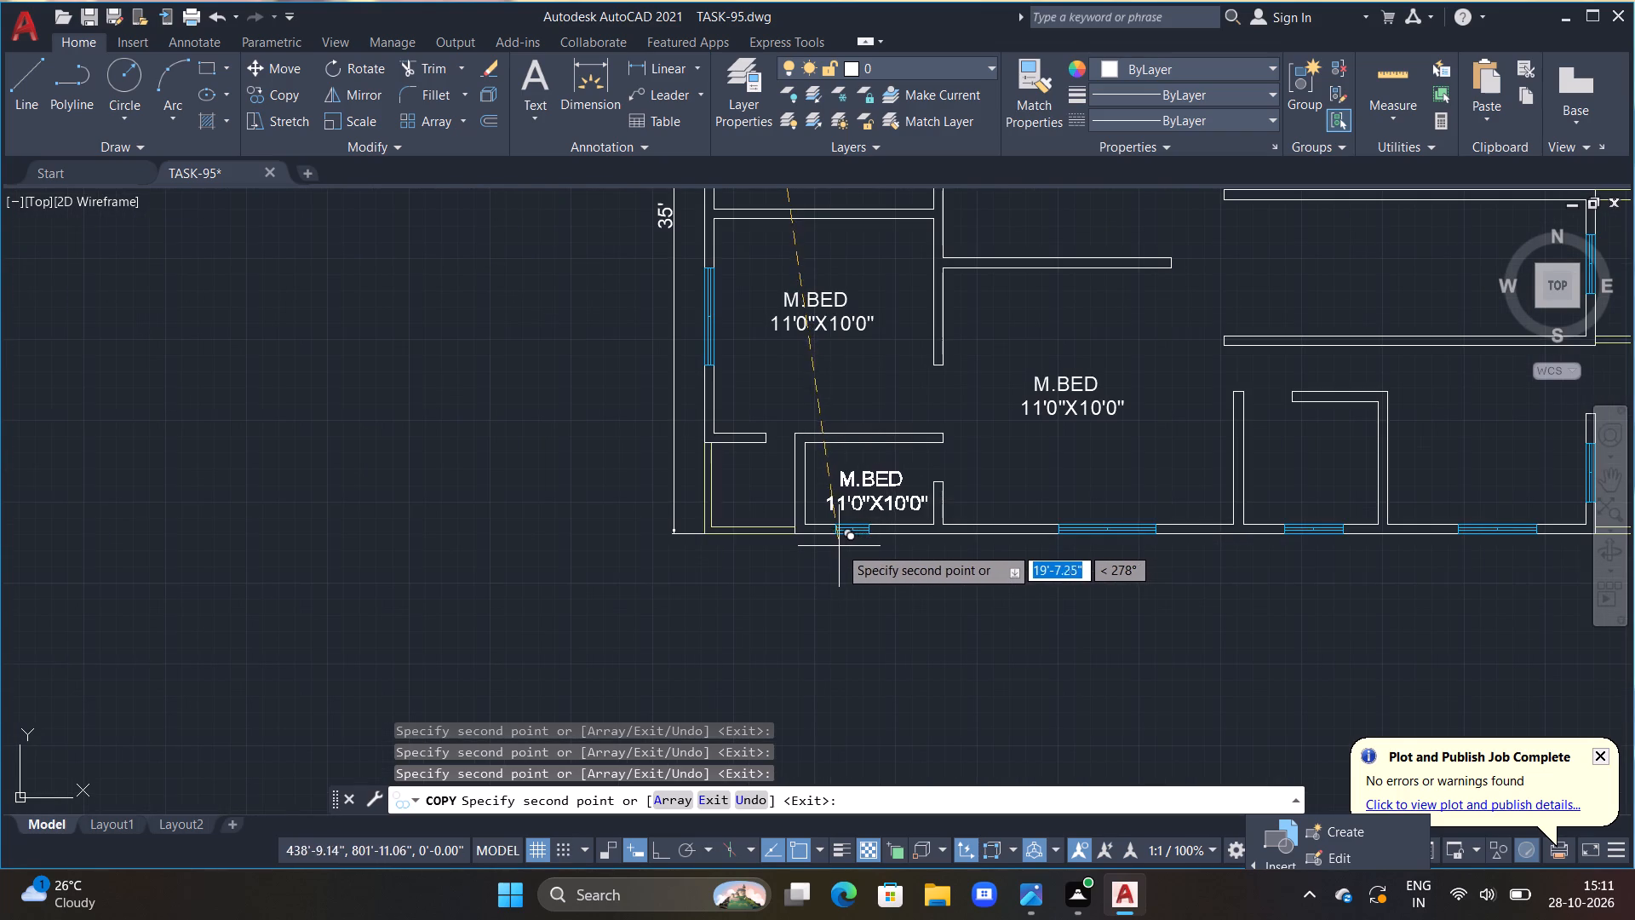
scroll(838, 545, up, 1)
drag(831, 541, 816, 546)
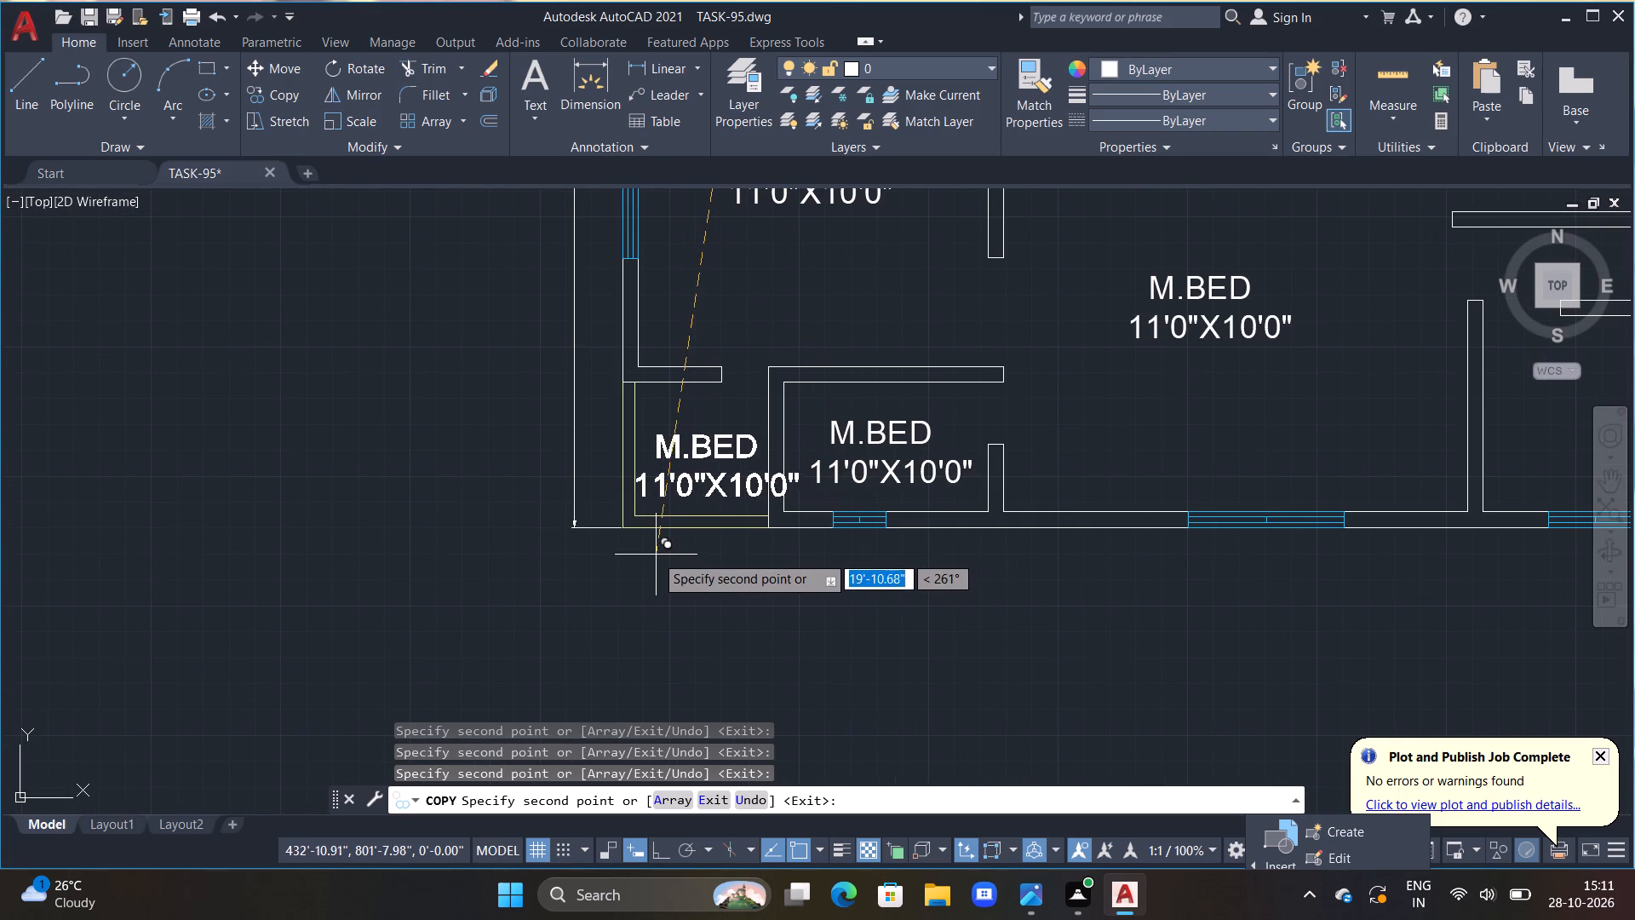
click(655, 555)
Place label copies in the small lower room right of the large one, the lower-right room and the central passage opening.
middle_drag(1053, 593, 663, 630)
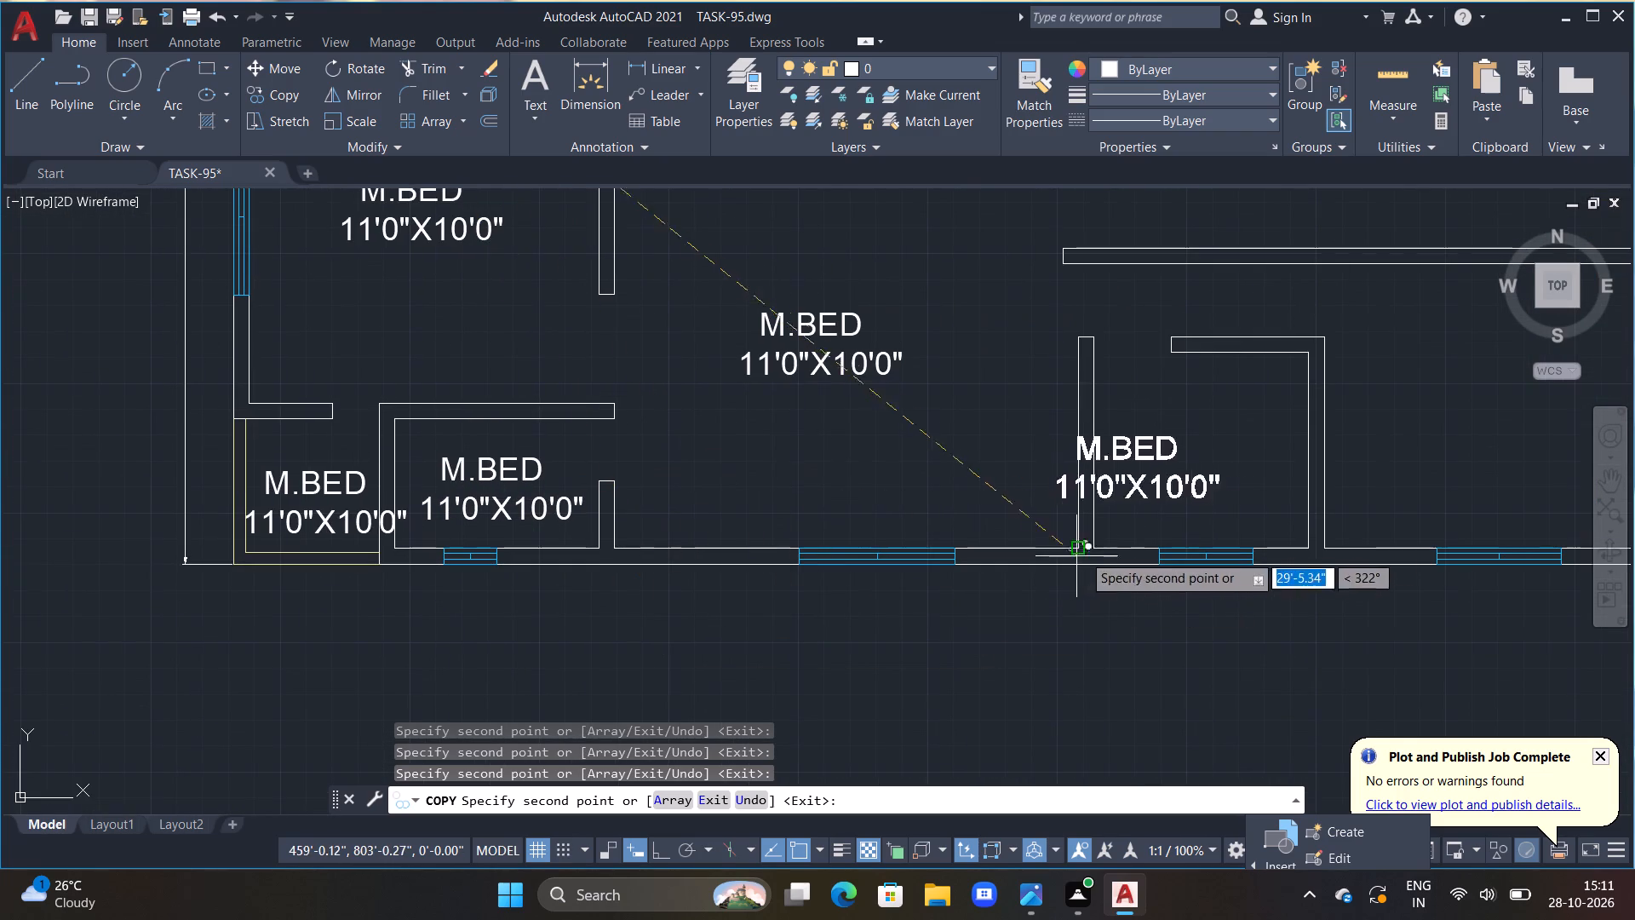
double_click(1142, 538)
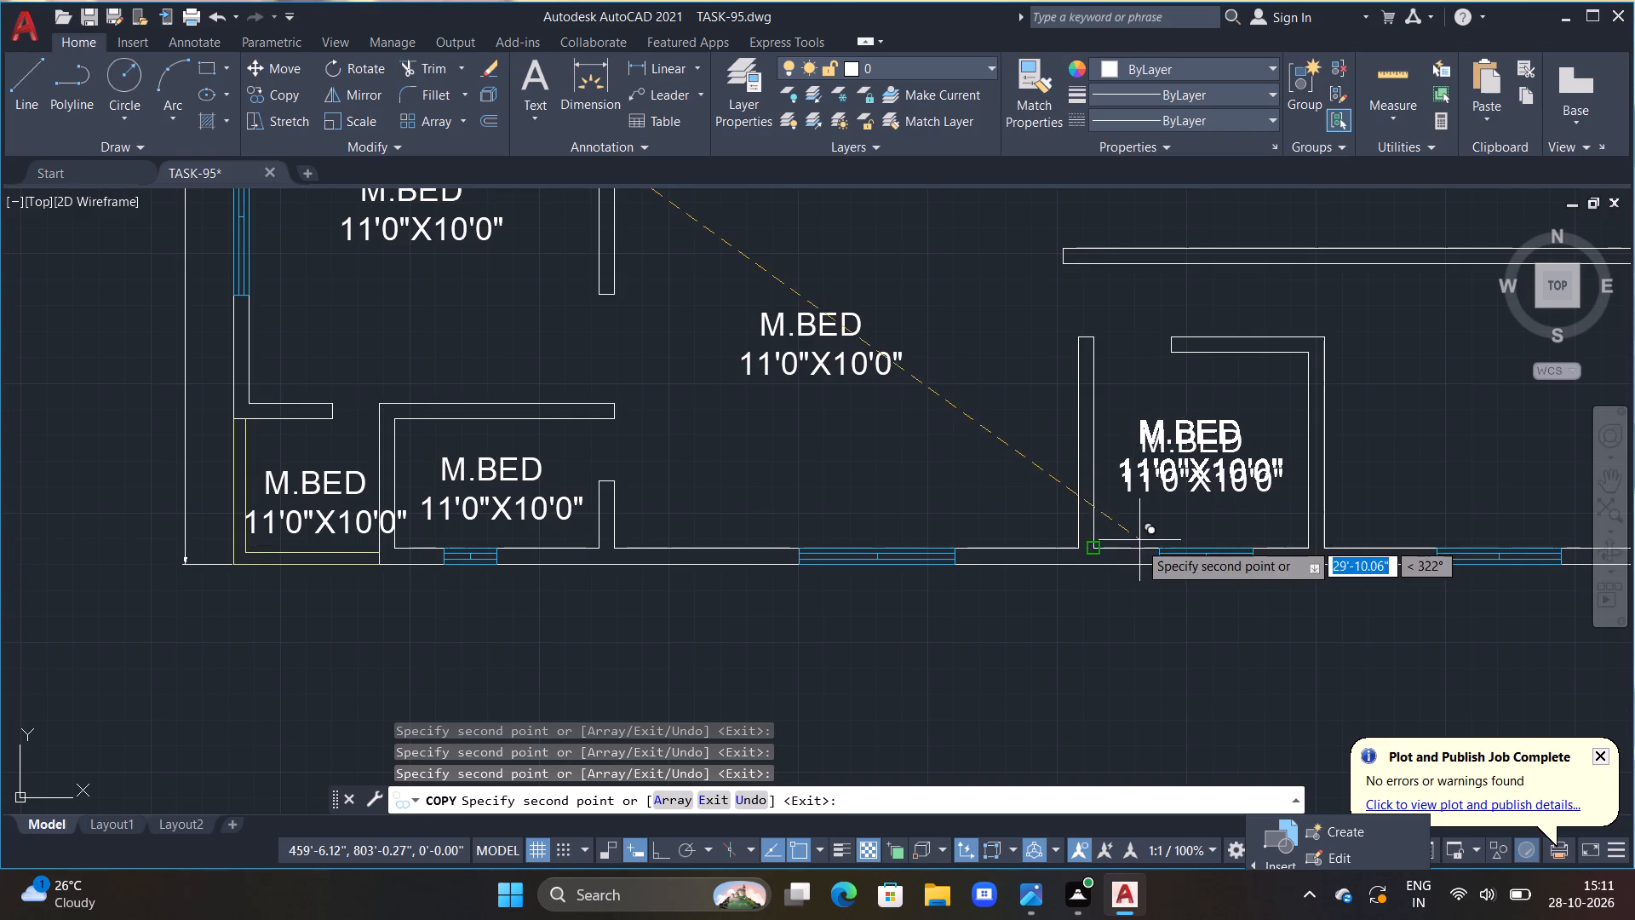
middle_drag(1133, 546, 773, 593)
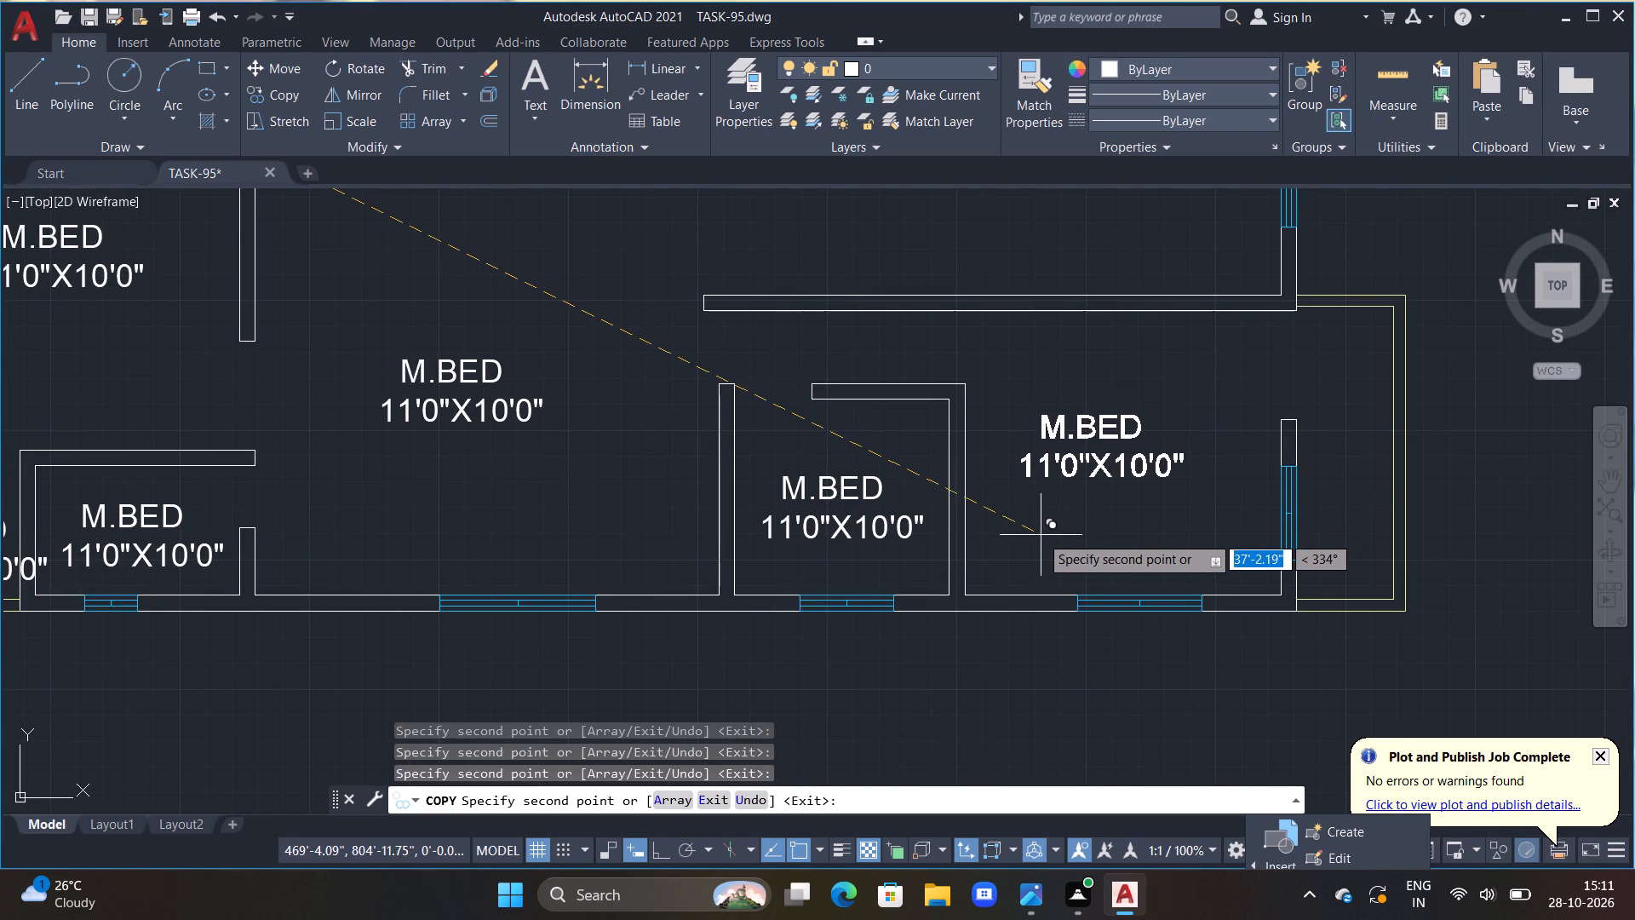
click(1041, 547)
middle_drag(896, 430, 972, 627)
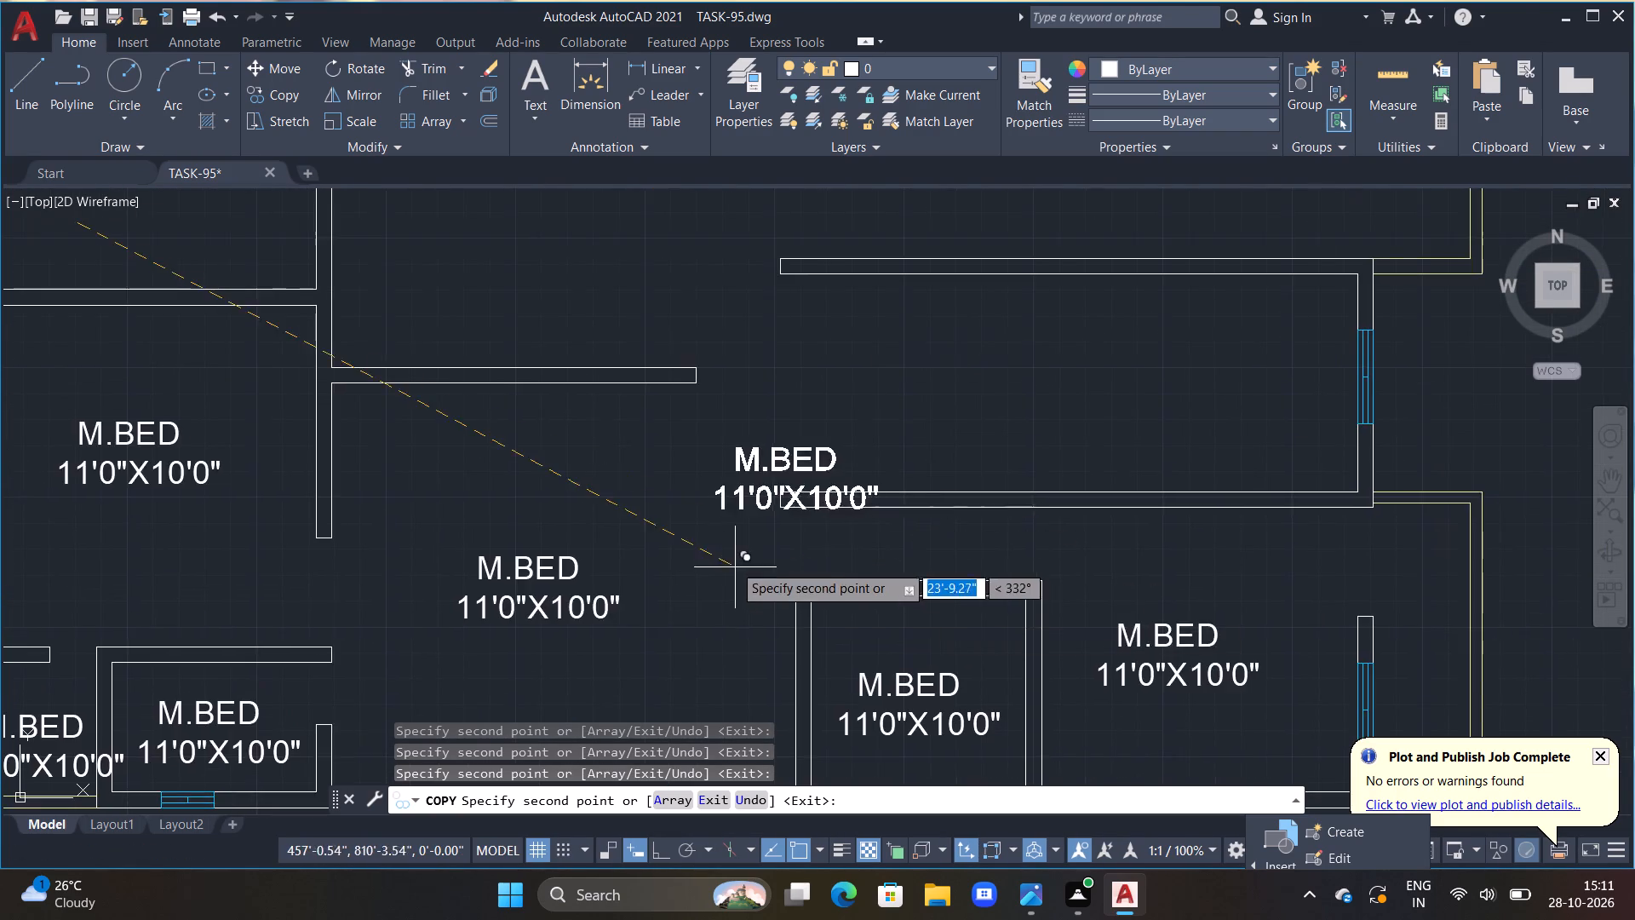
scroll(729, 550, down, 1)
scroll(711, 503, up, 1)
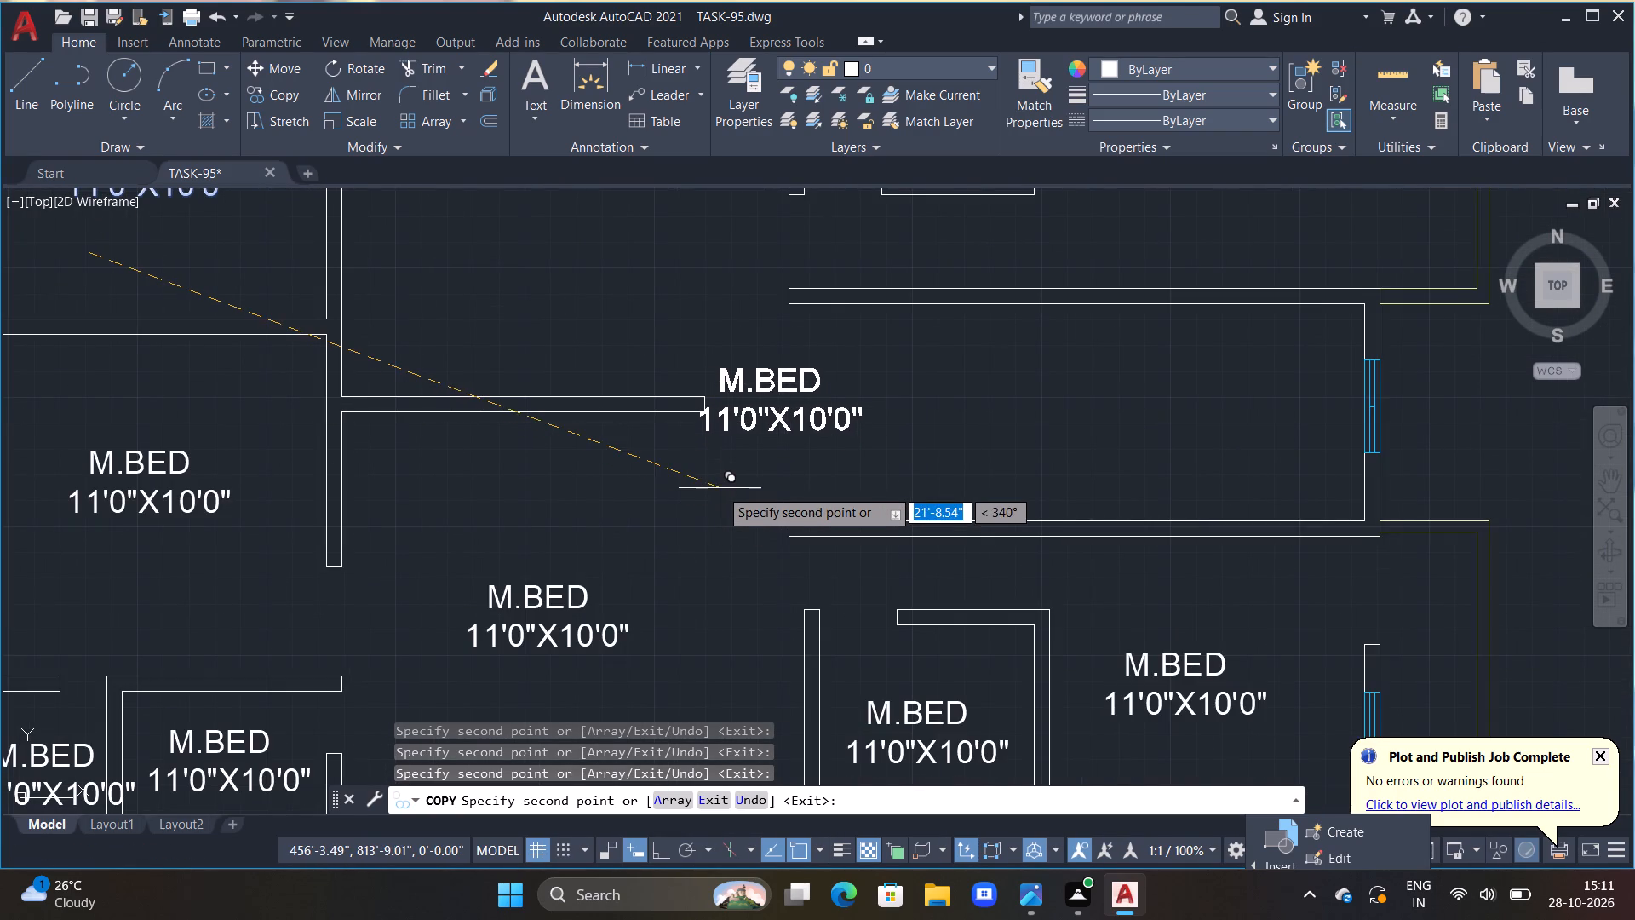
click(726, 492)
Place label copies in the two upper-right rooms and the narrow yellow-walled space at the upper-right corner, ending the copy.
middle_drag(772, 331, 829, 565)
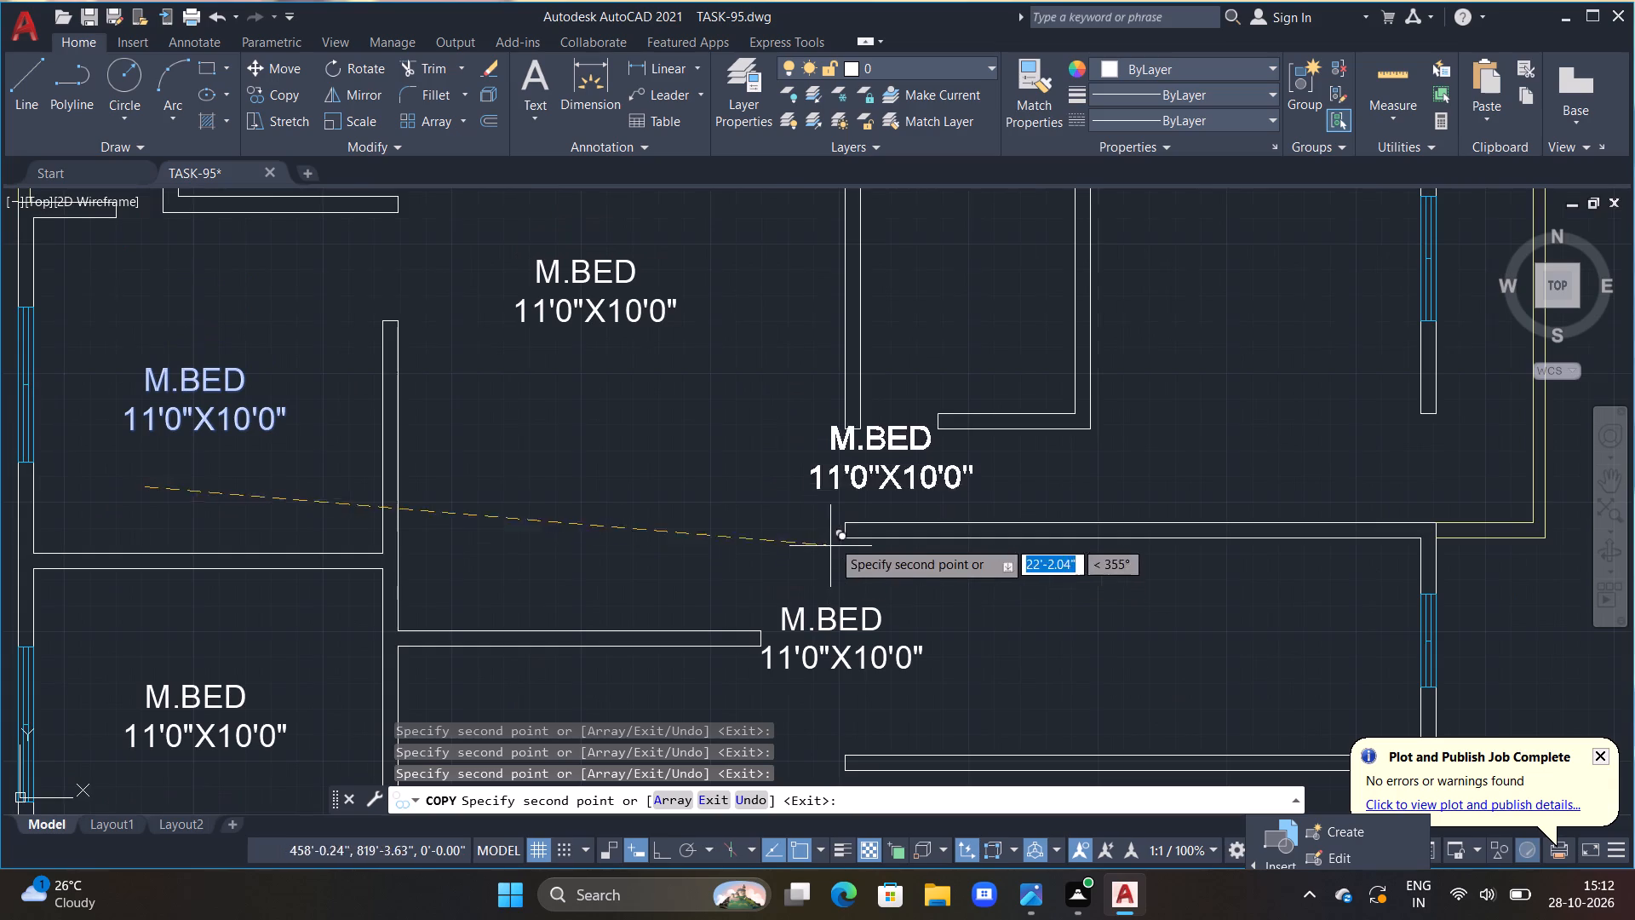
middle_drag(881, 434, 881, 669)
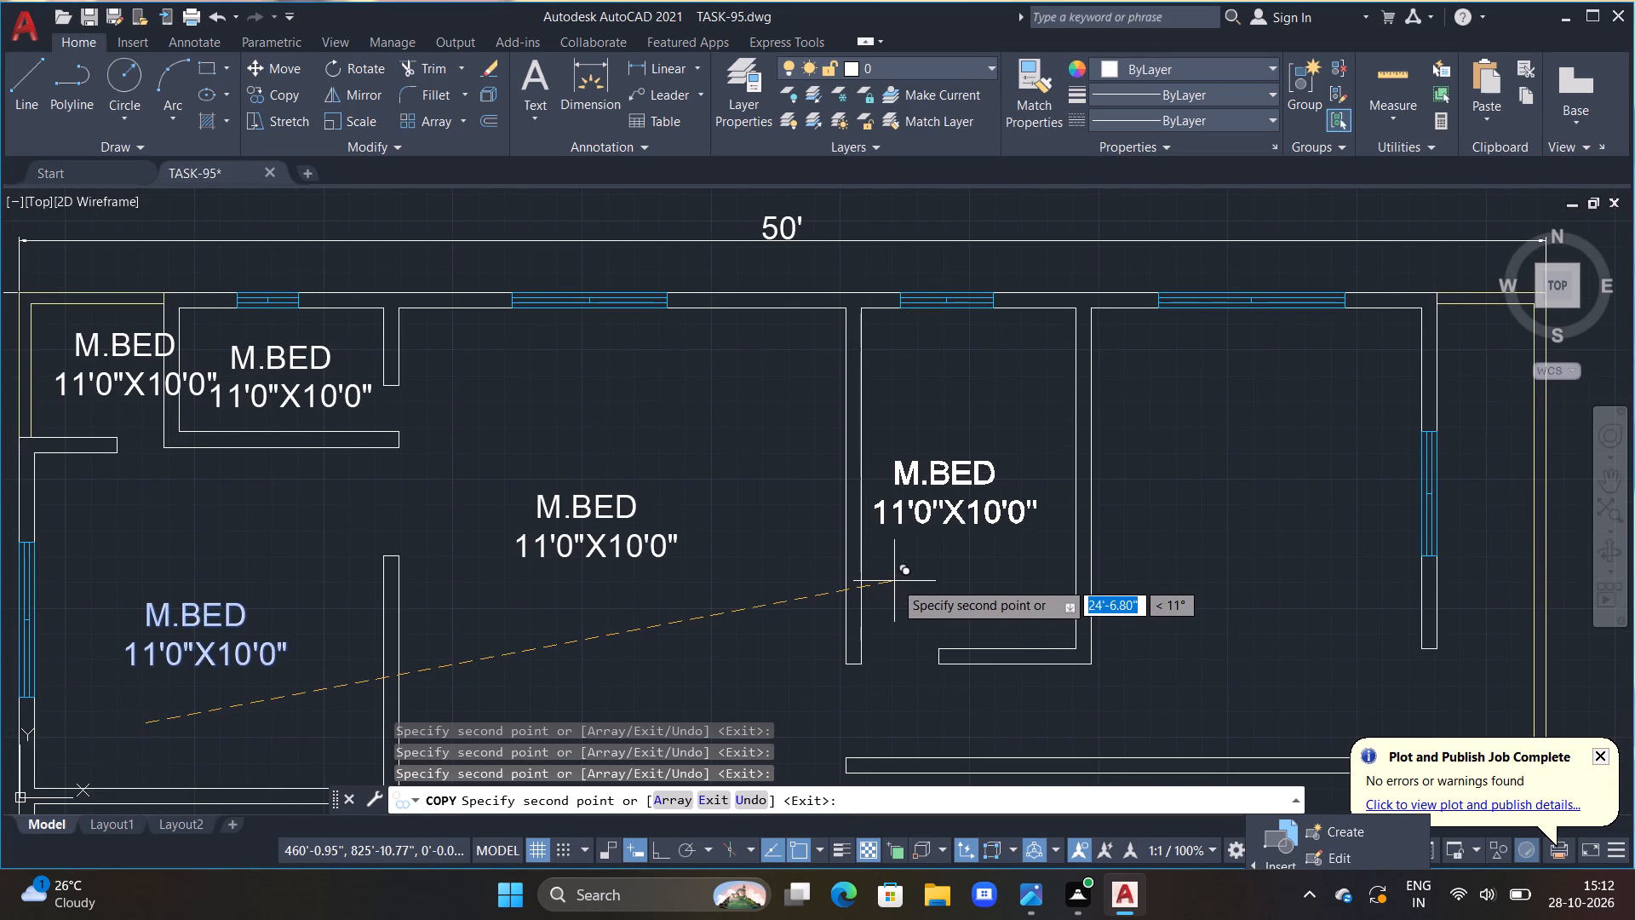
click(894, 578)
double_click(1208, 561)
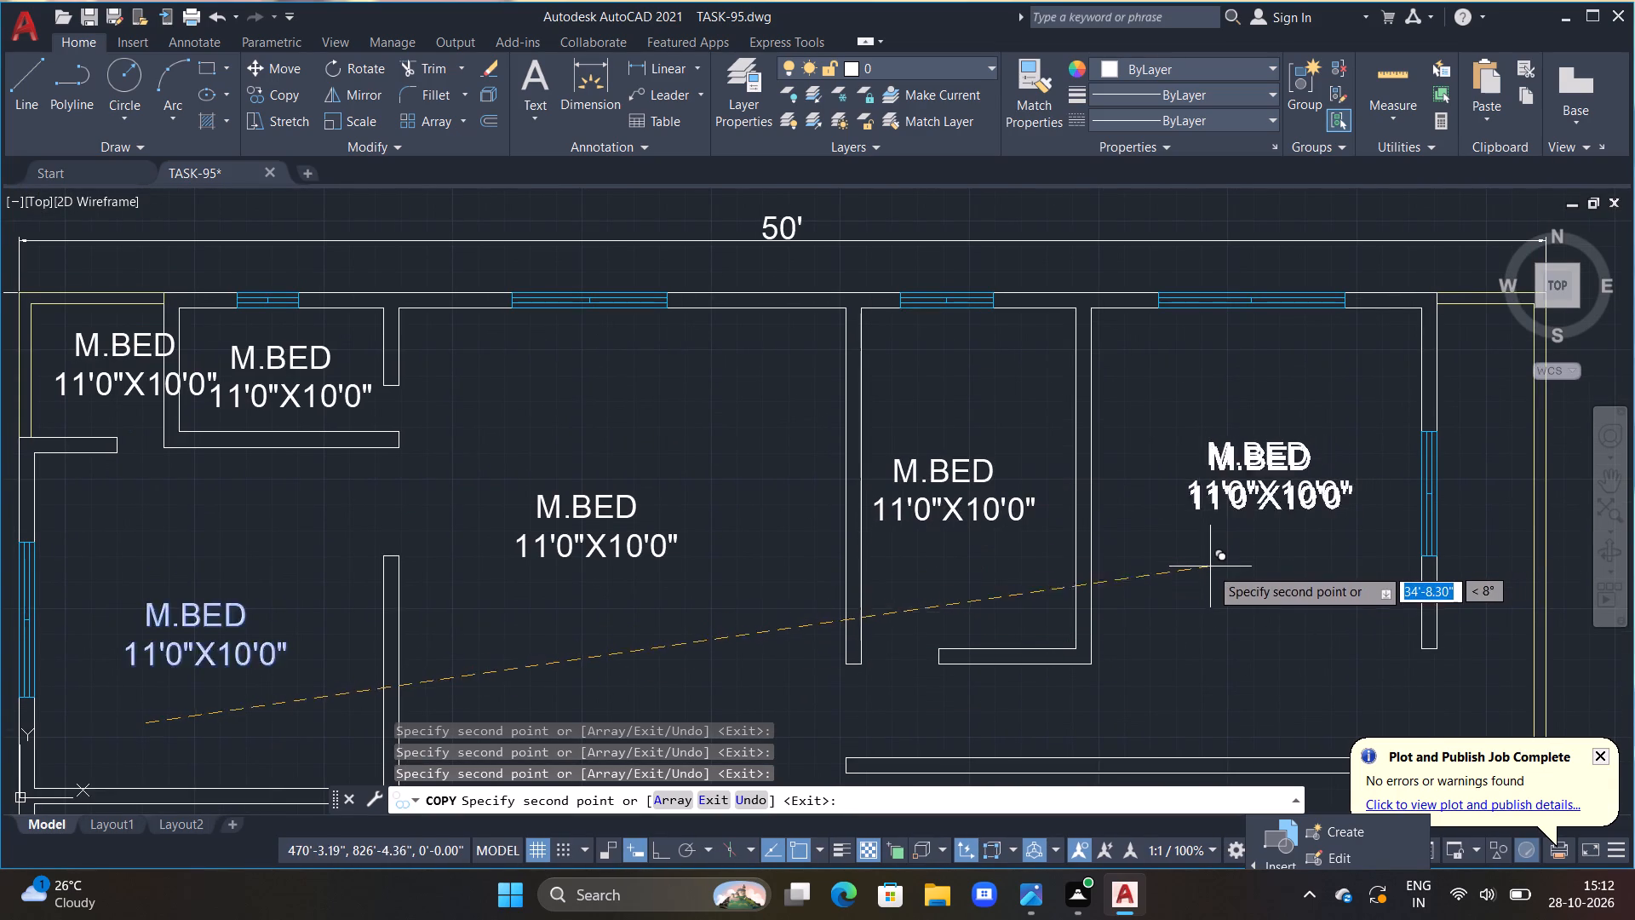
scroll(1210, 569, down, 1)
middle_drag(1208, 609, 886, 611)
scroll(992, 600, up, 1)
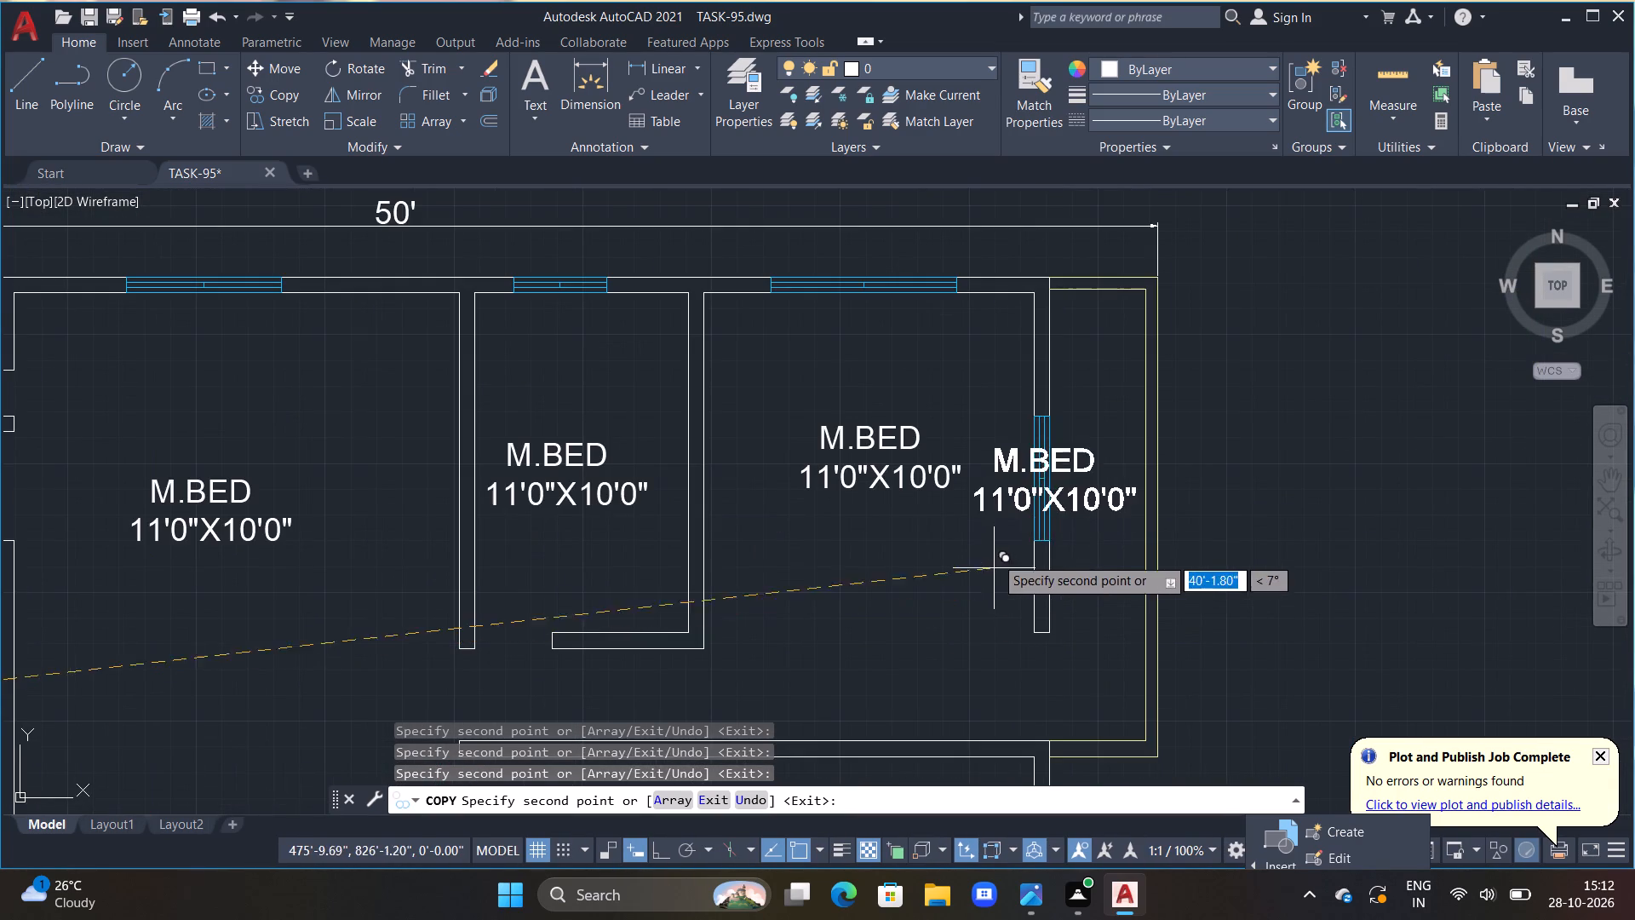
double_click(1087, 530)
key(Escape)
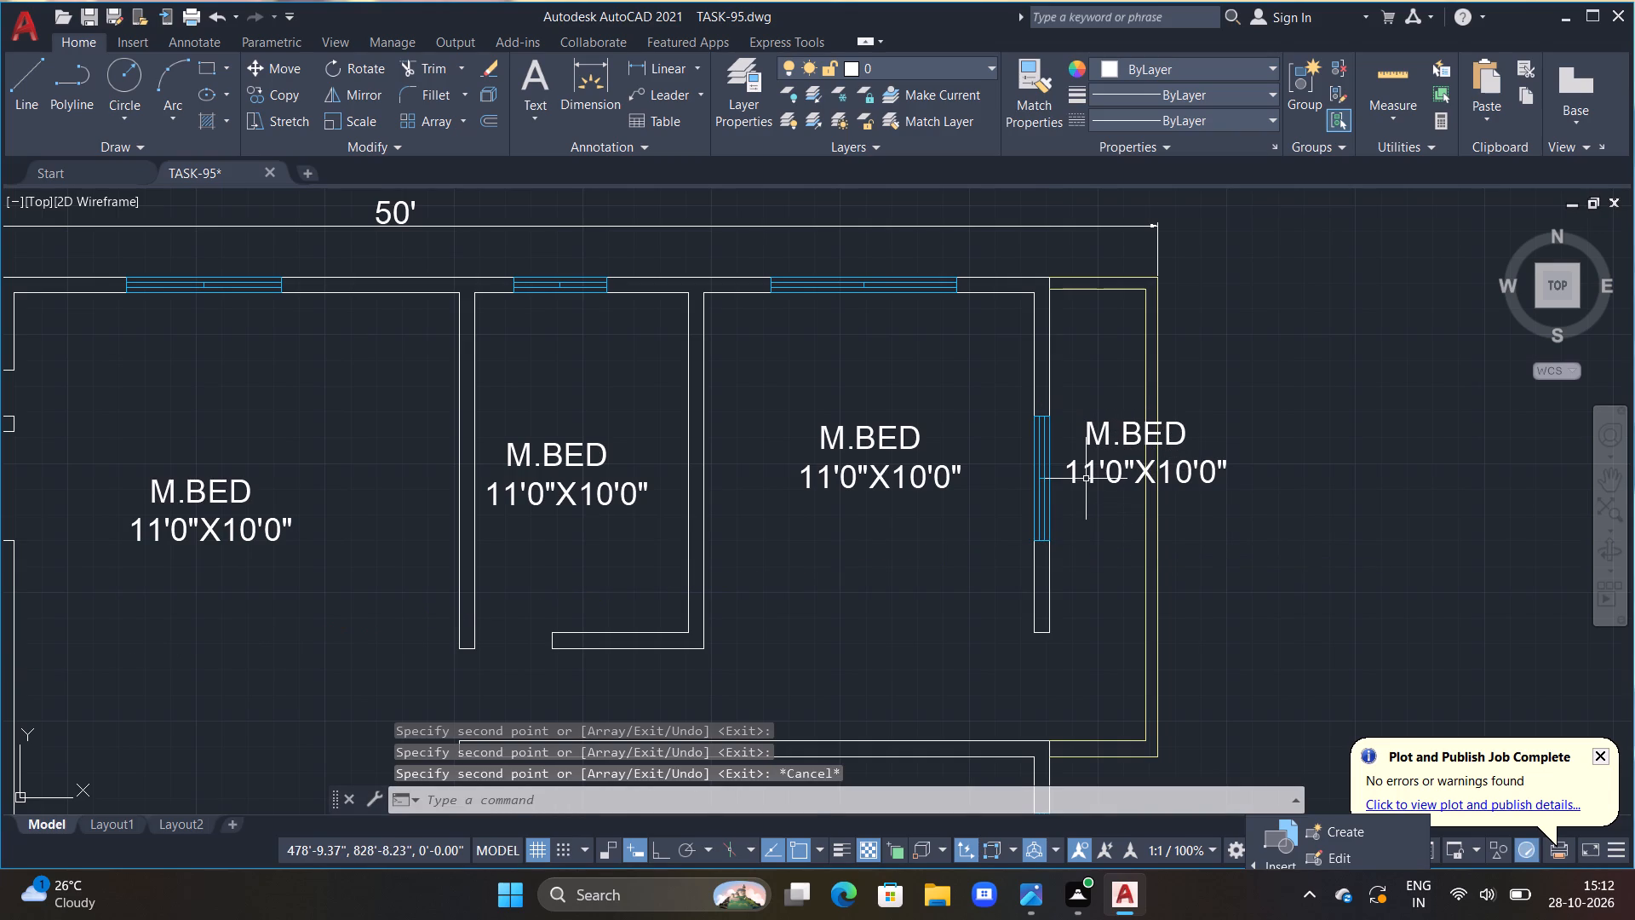
Replace the M.BED label in the narrow upper-right yellow-walled space with VER over 3'0"X10'10", widening its text frame.
double_click(1086, 479)
key(Escape)
double_click(1081, 461)
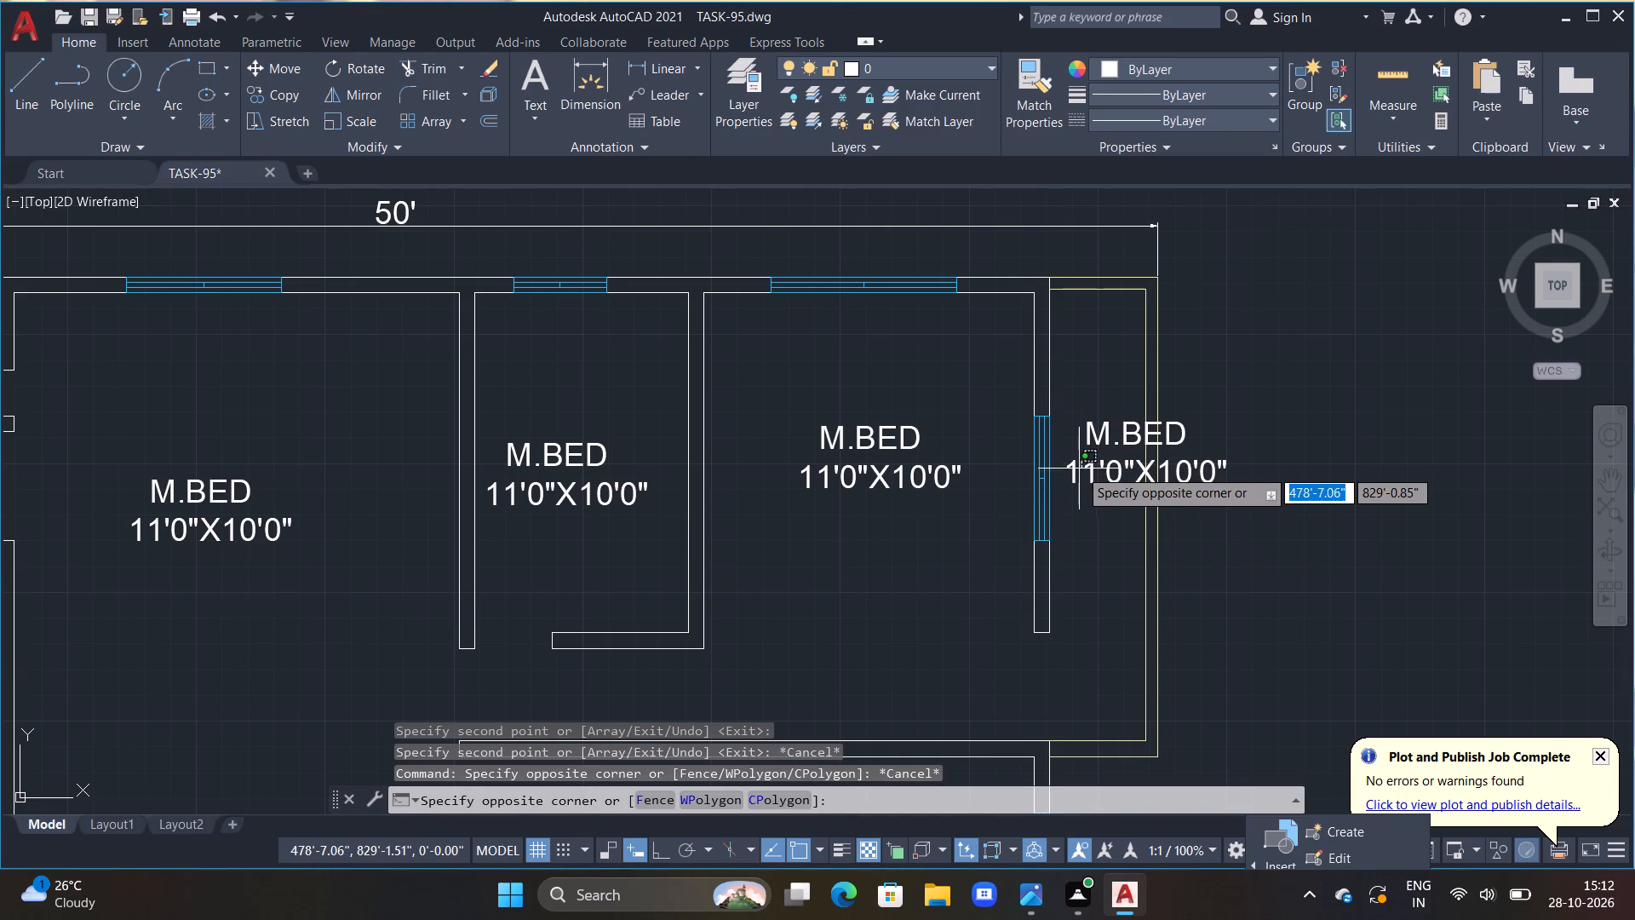
click(1073, 491)
triple_click(1073, 490)
scroll(1086, 492, up, 2)
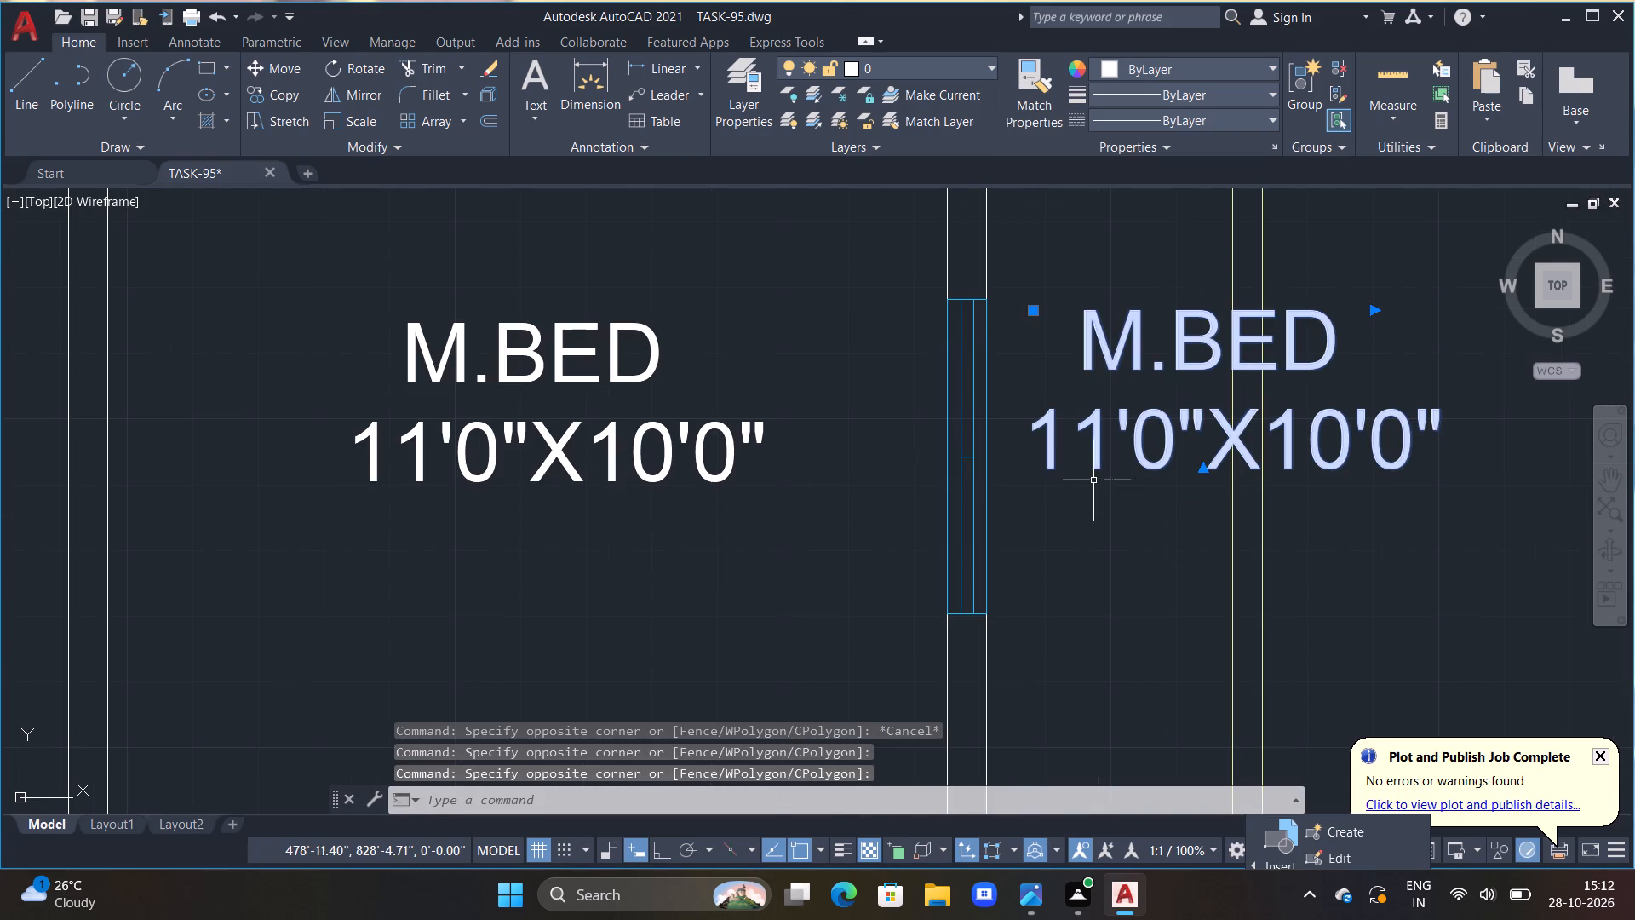
key(Escape)
double_click(1051, 422)
double_click(1047, 428)
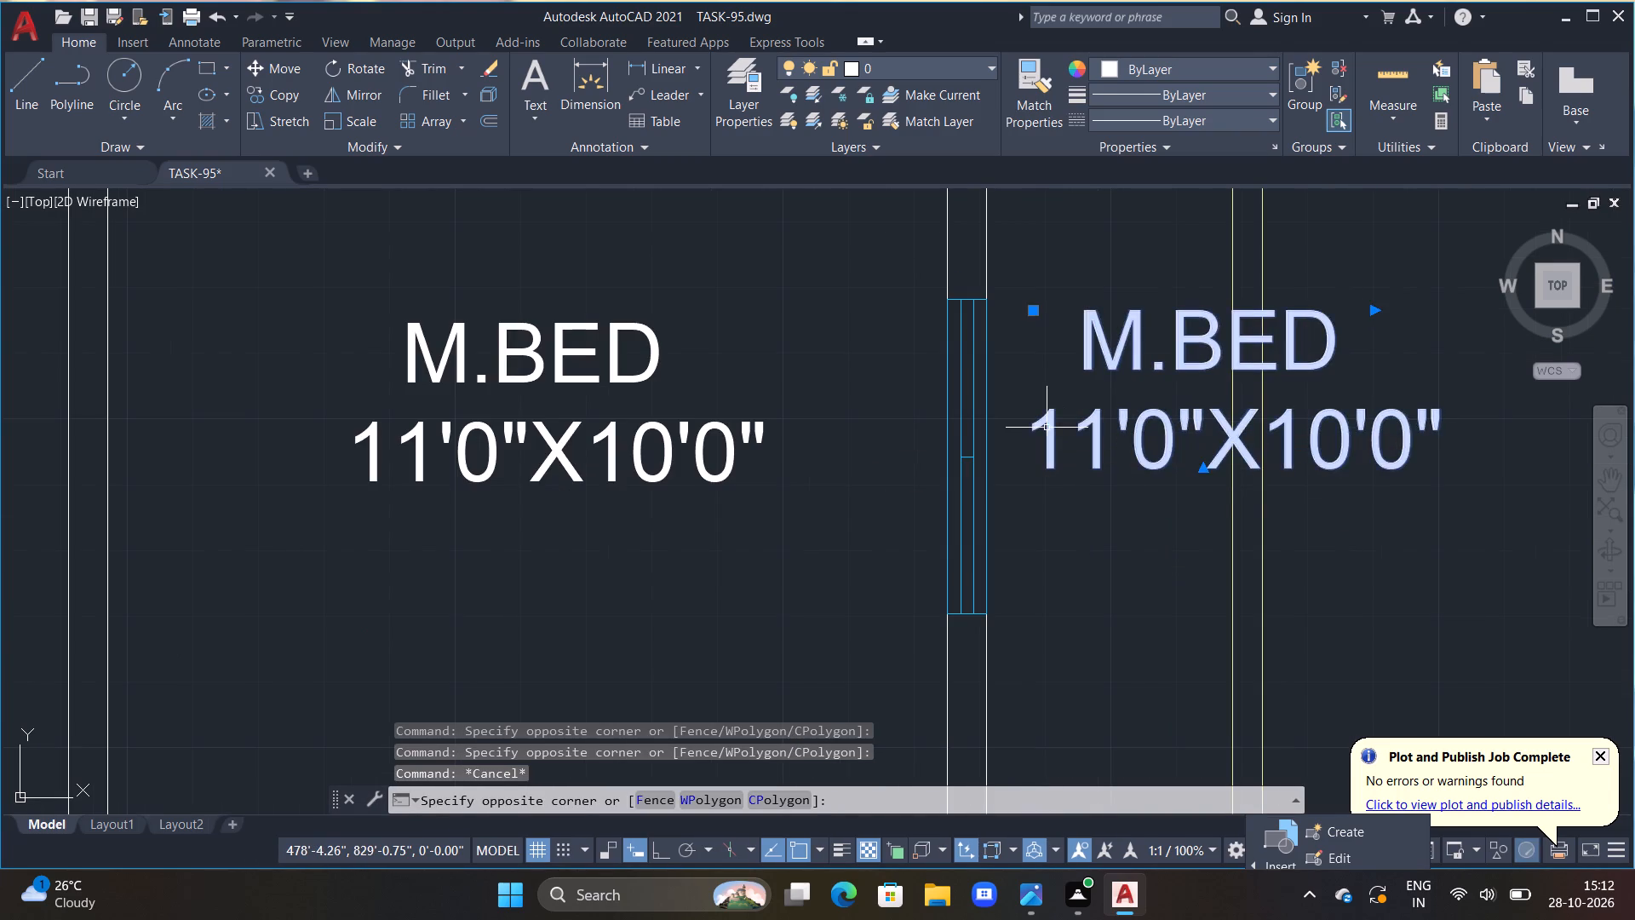
scroll(1059, 463, up, 1)
middle_drag(1059, 467, 623, 519)
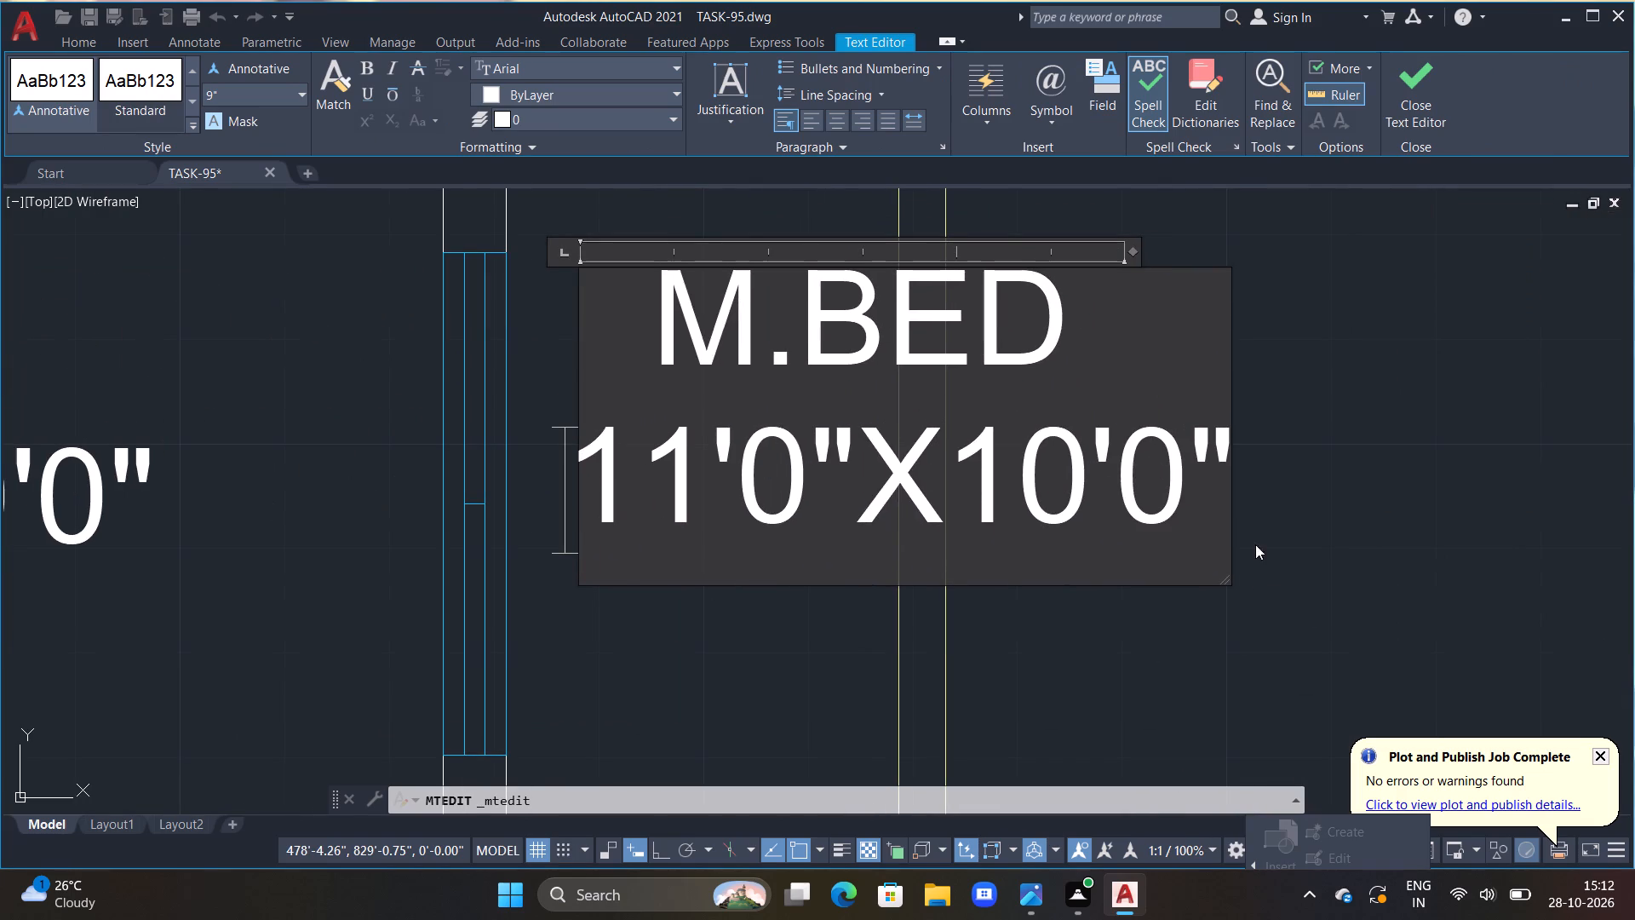
drag(1226, 584, 1402, 728)
double_click(1271, 507)
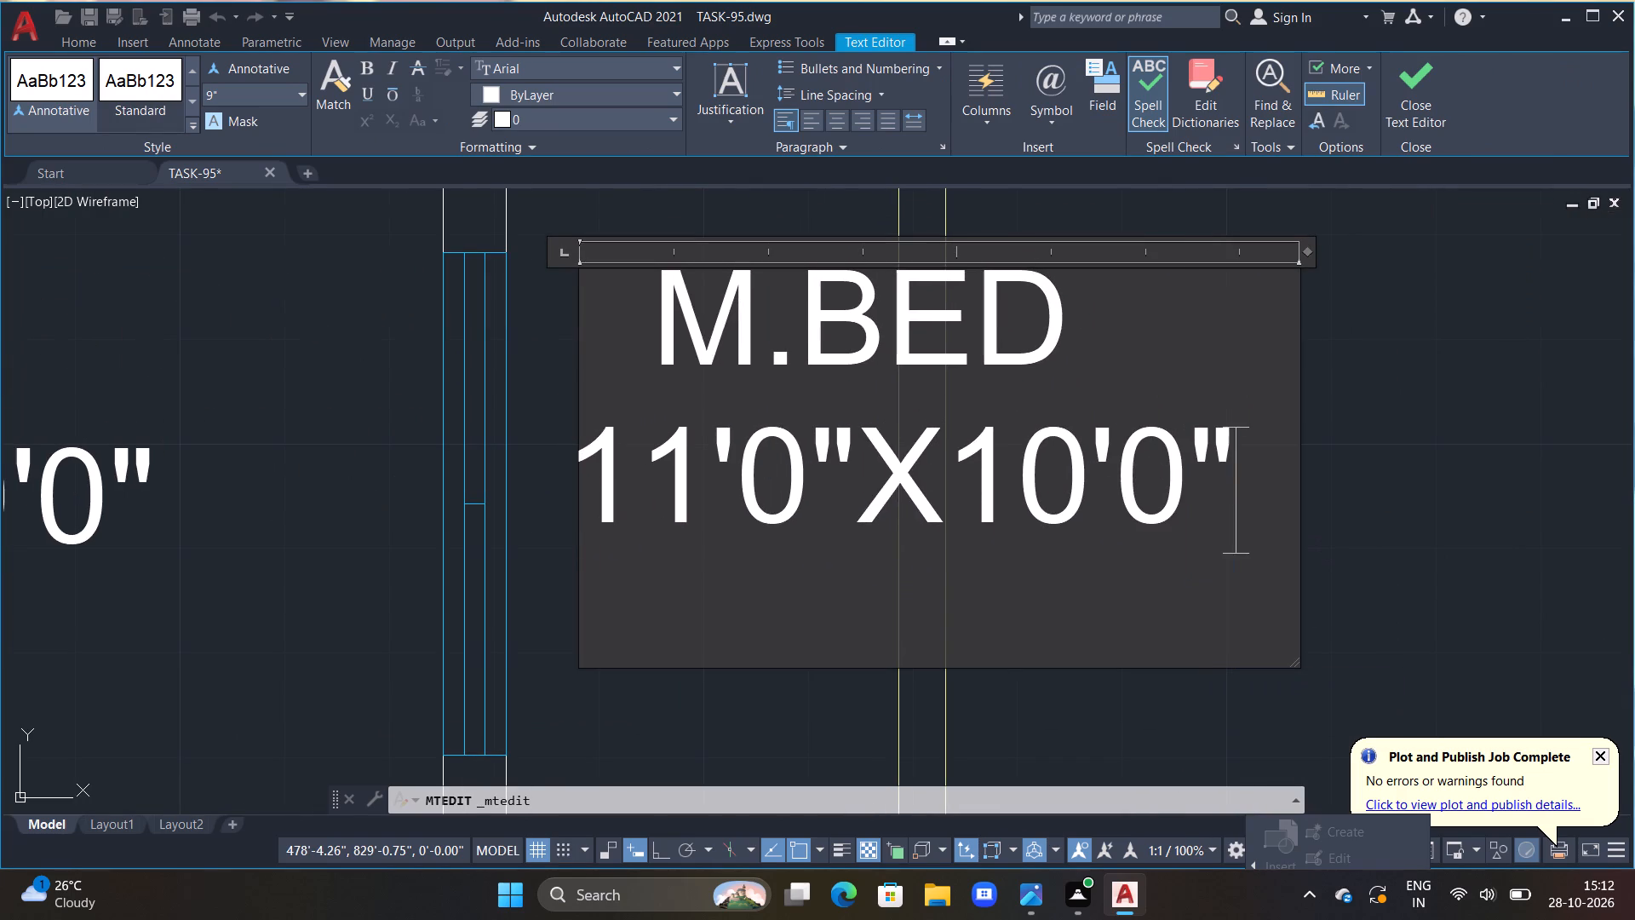
key(BackSpace)
key(BackSpace)
key(BackSpace)
key(BackSpace)
key(BackSpace)
key(BackSpace)
key(BackSpace)
key(BackSpace)
key(BackSpace)
key(BackSpace)
key(BackSpace)
key(BackSpace)
key(BackSpace)
key(BackSpace)
key(BackSpace)
key(BackSpace)
key(BackSpace)
key(BackSpace)
key(BackSpace)
key(BackSpace)
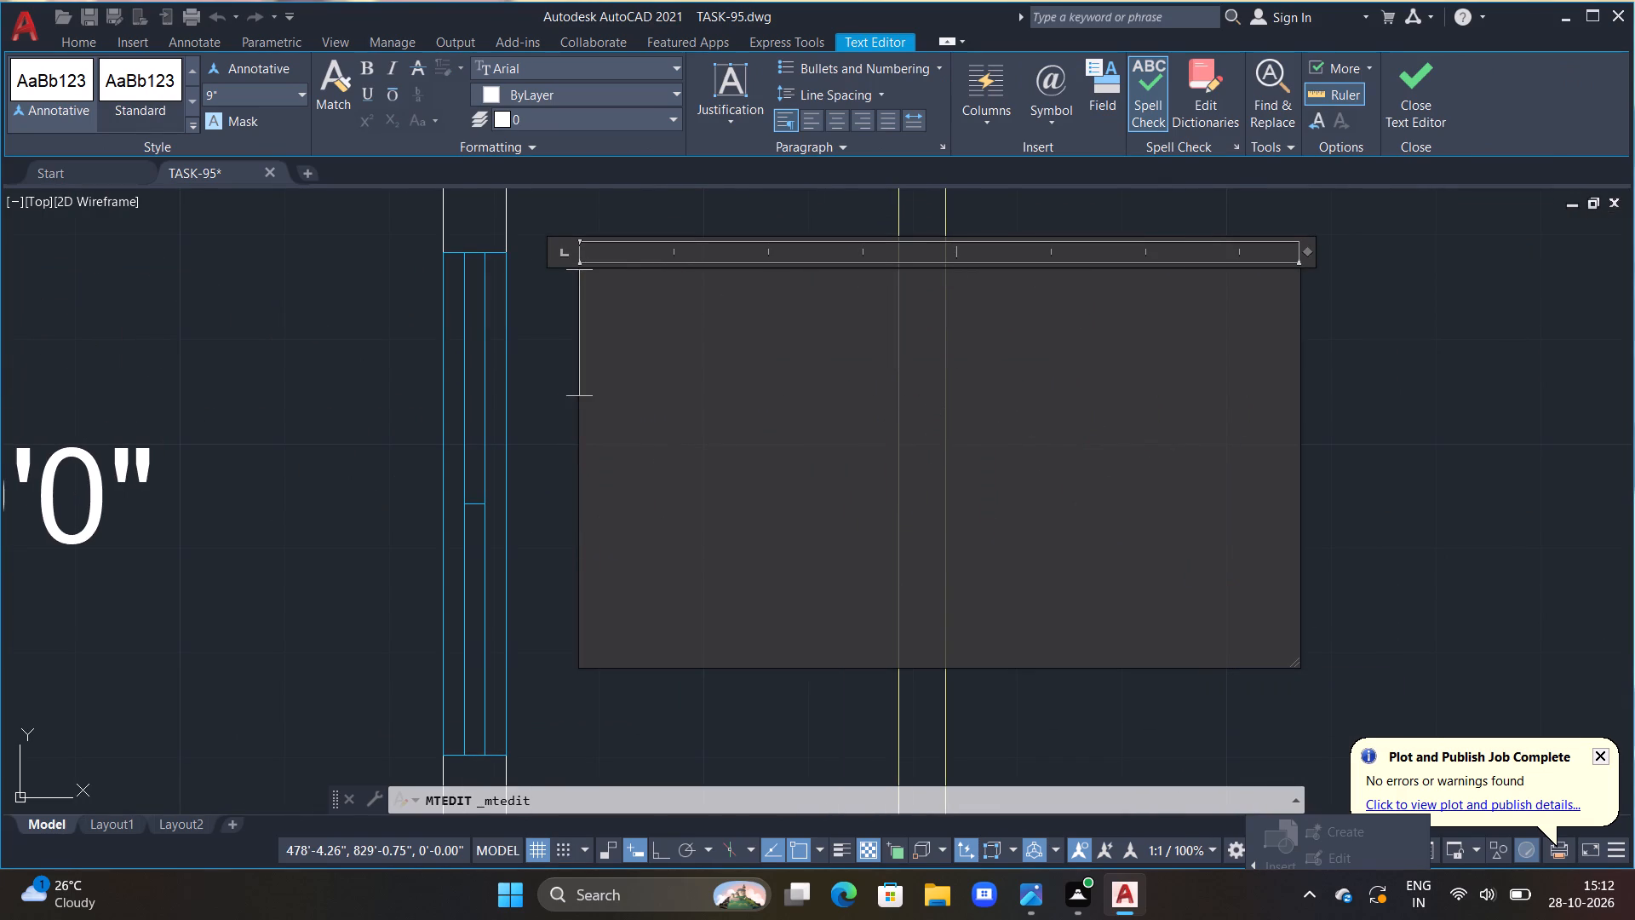
key(space)
text(VER)
key(Return)
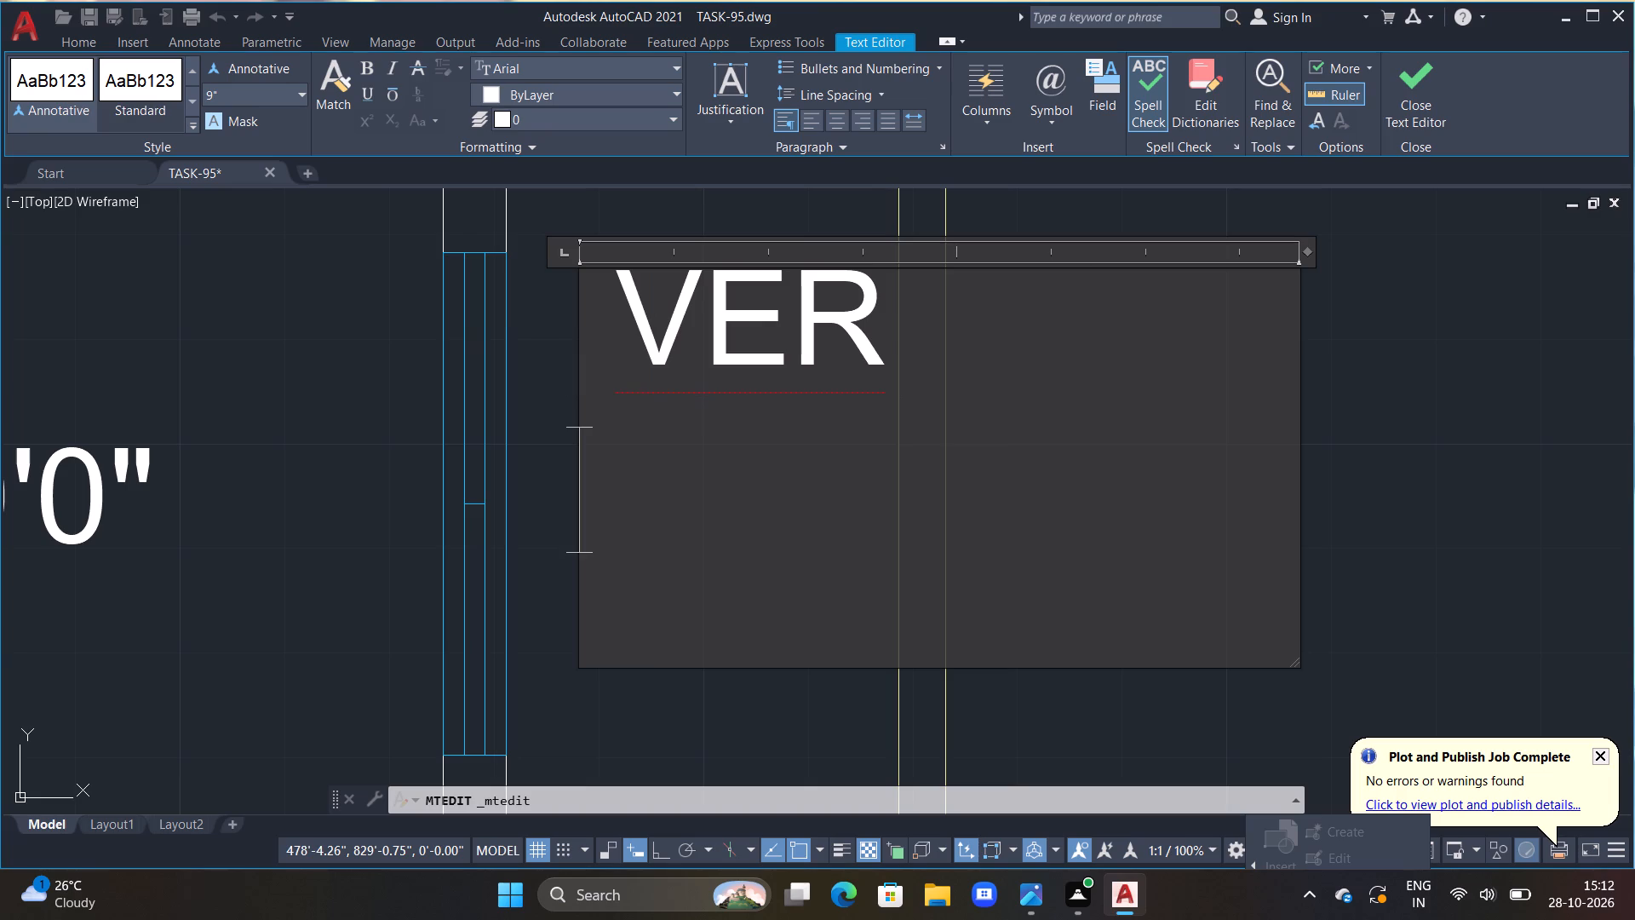
text(3'0)
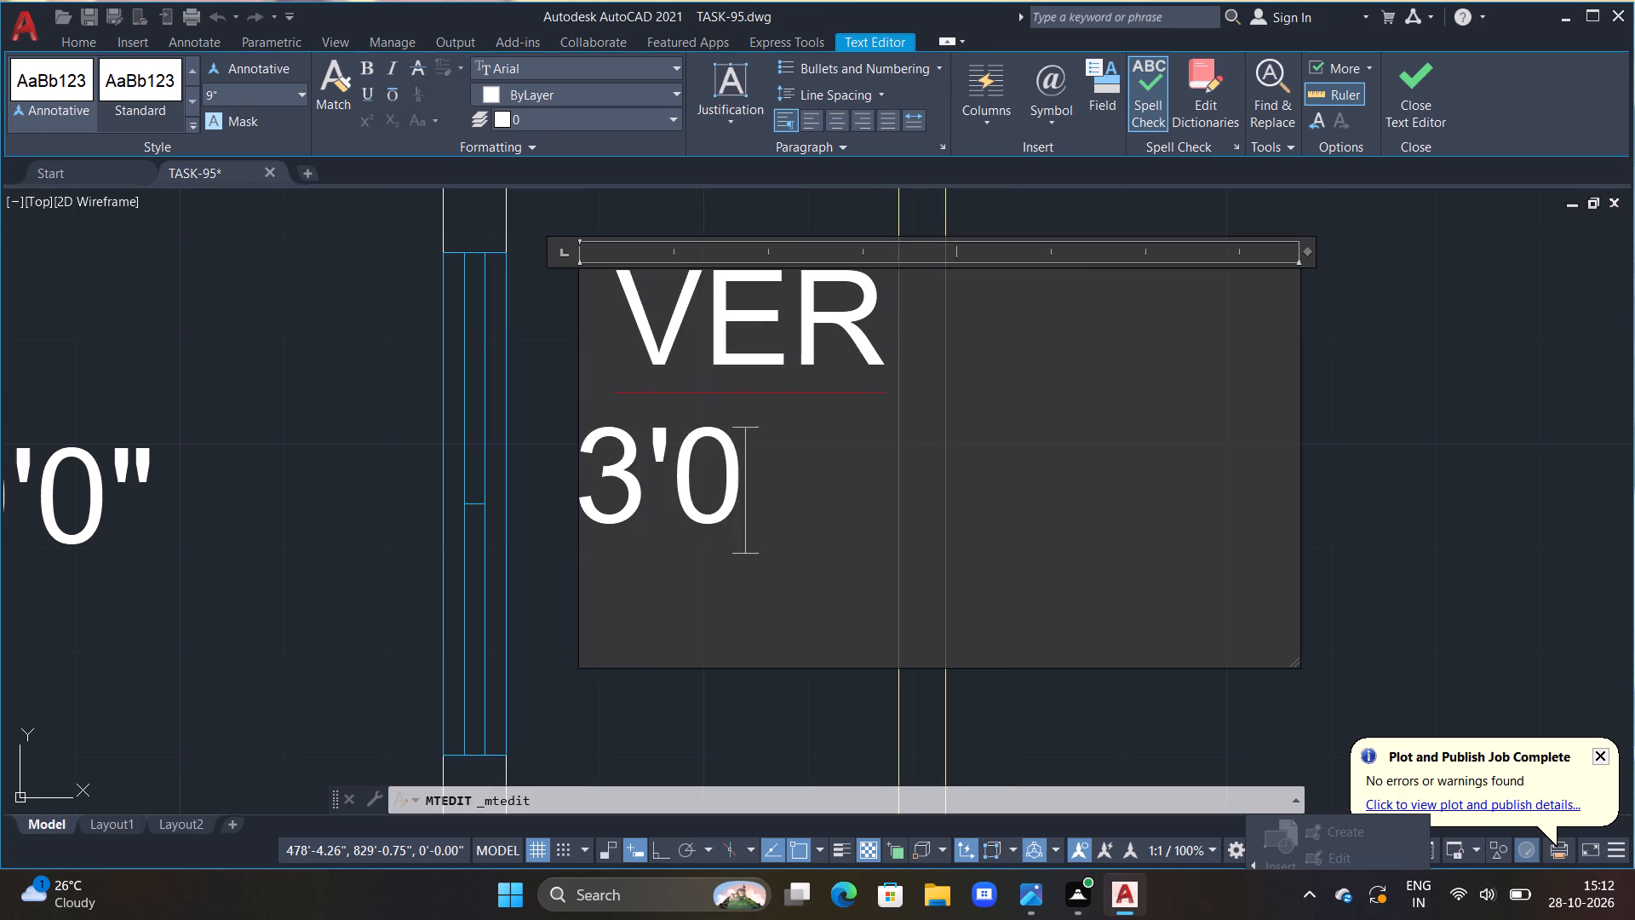
text("X)
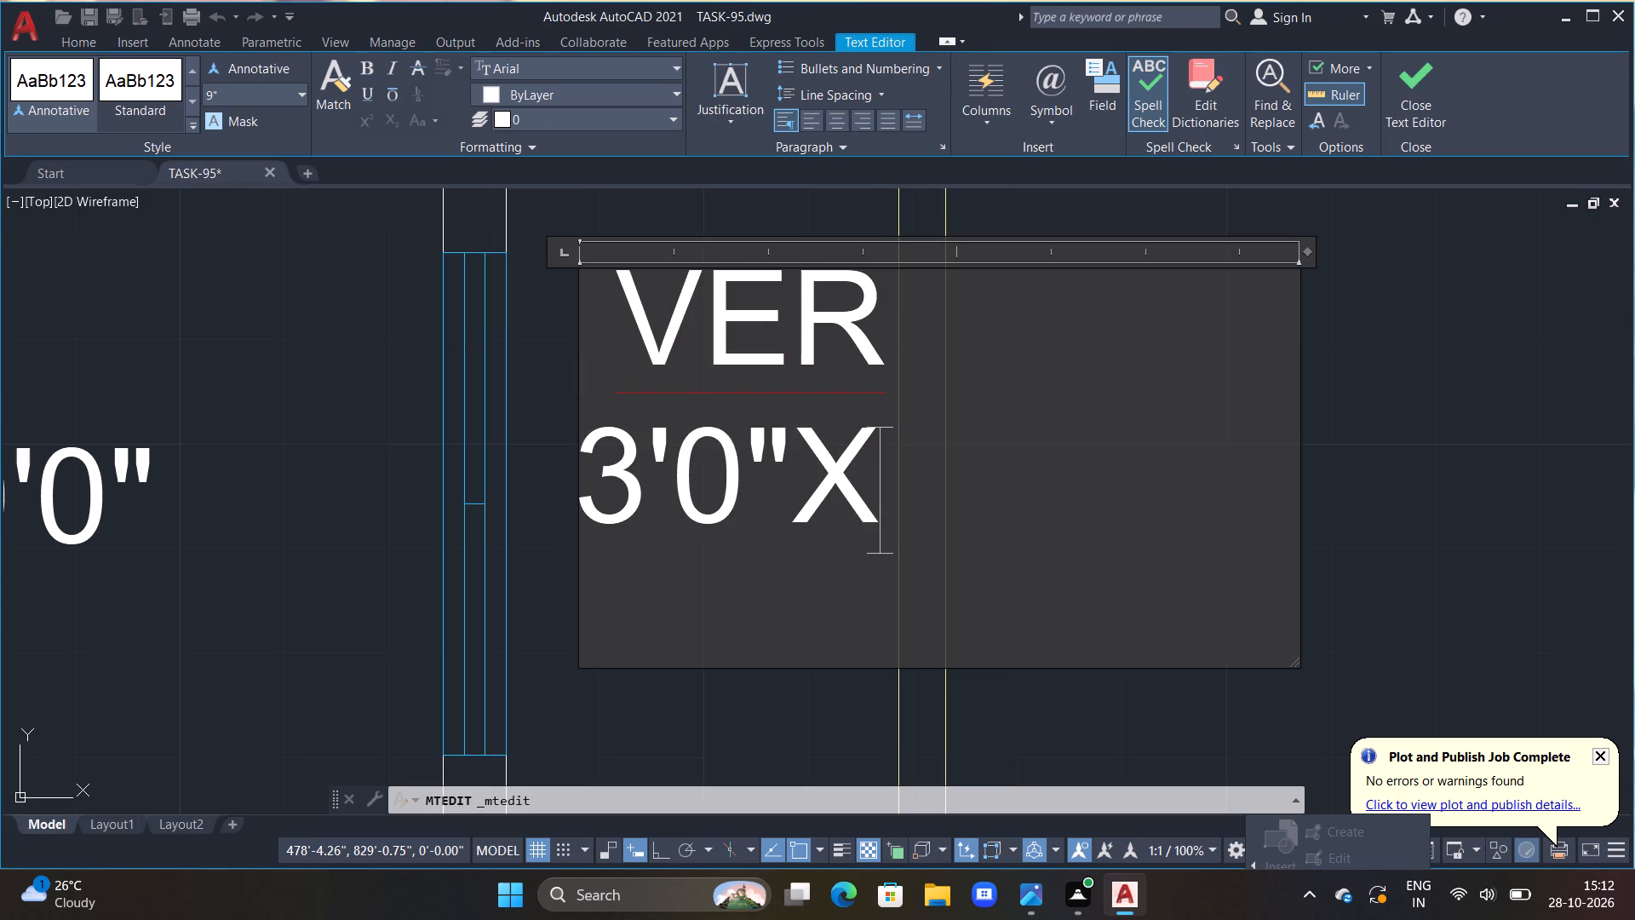
text(10')
text(10")
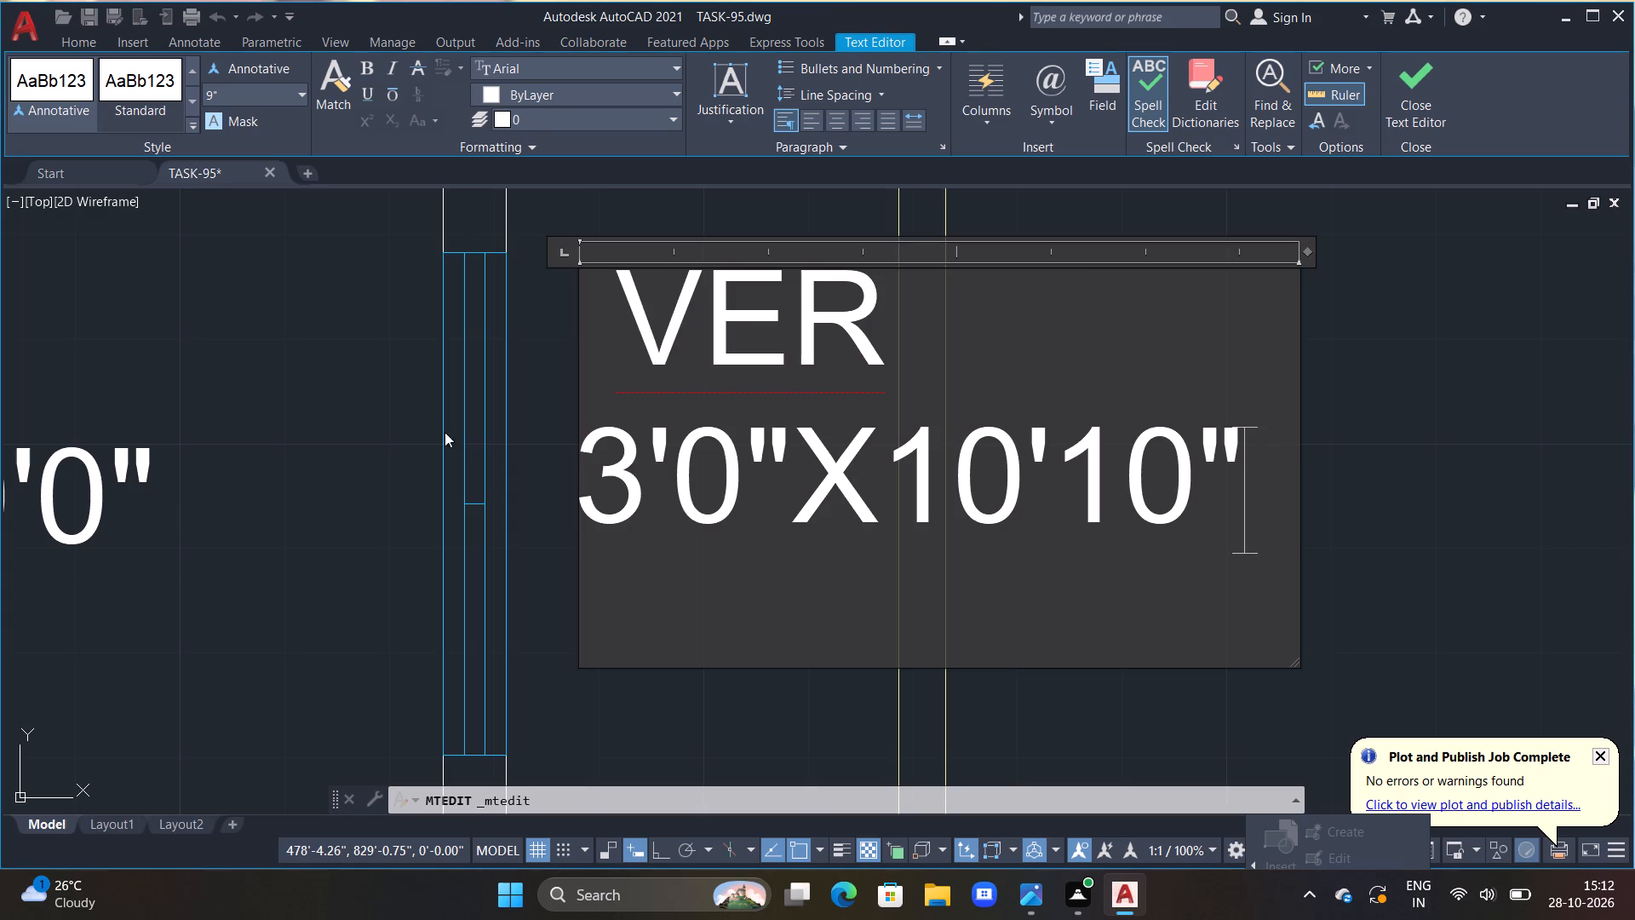
Indent the VER line with extra spaces to centre it above the size line, and finish the text edit.
click(626, 348)
key(space)
key(space)
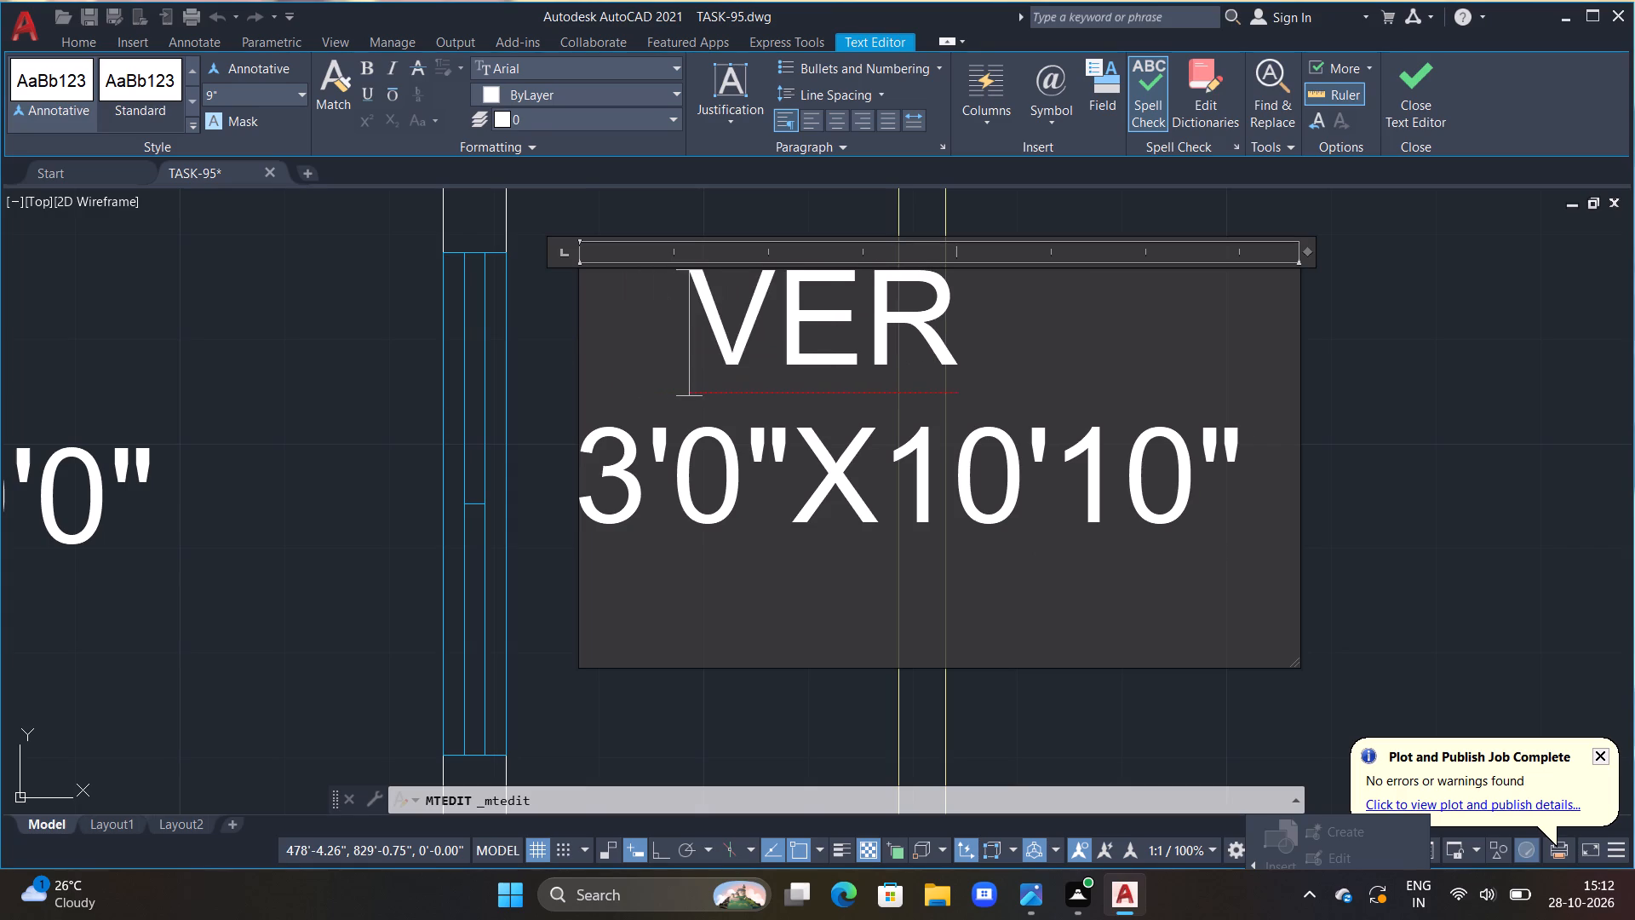
key(space)
double_click(637, 636)
scroll(637, 636, down, 3)
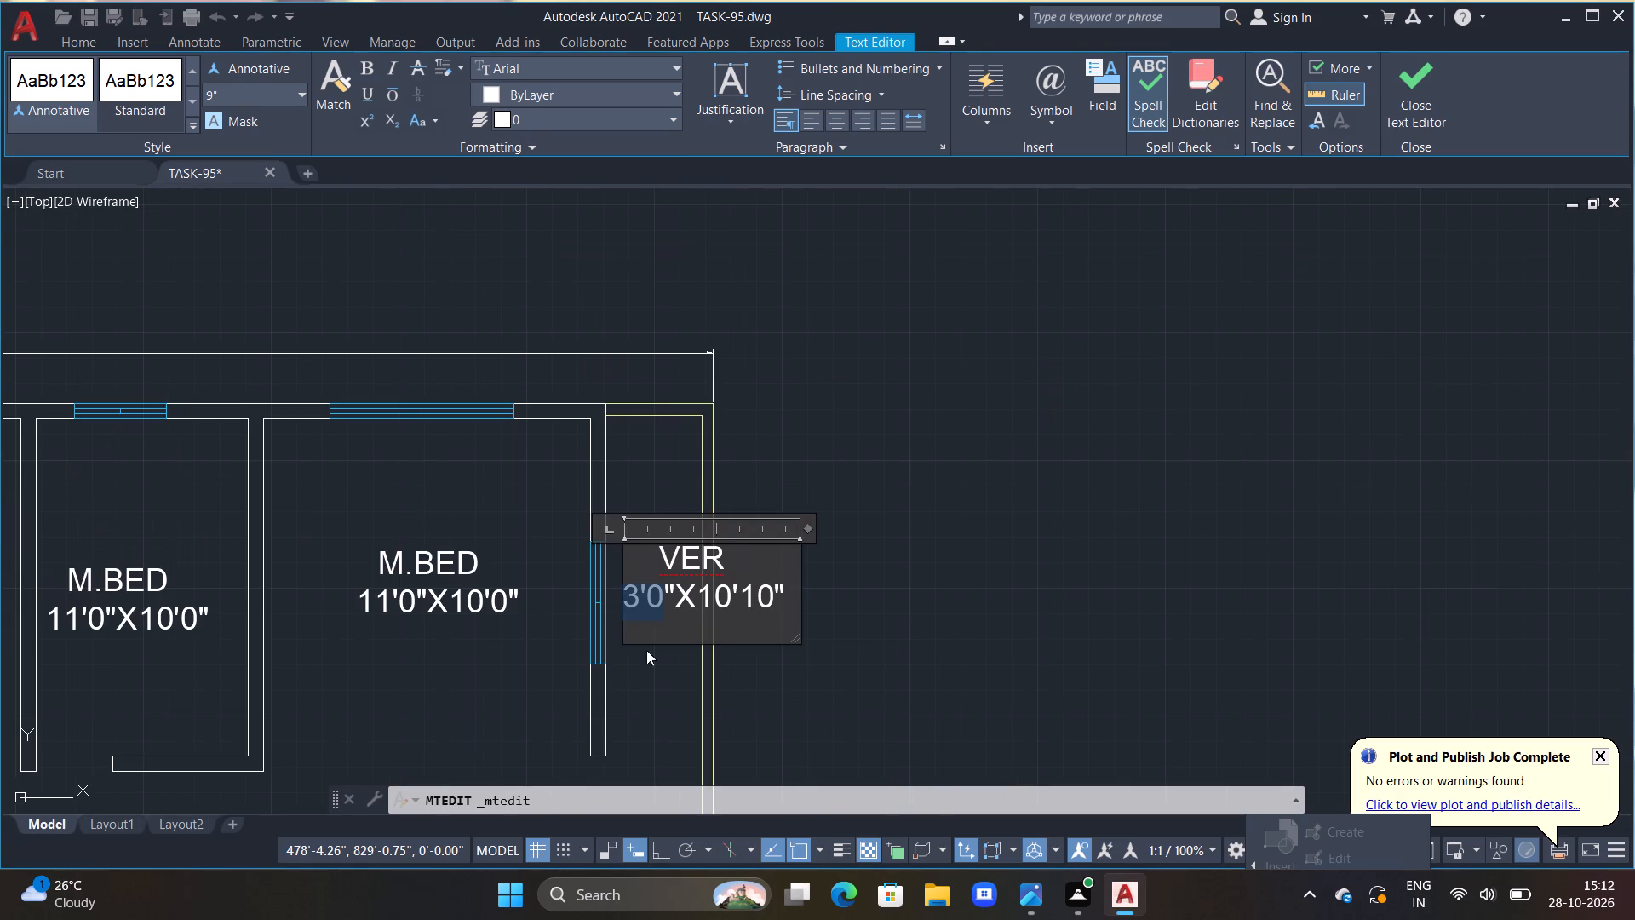
click(652, 673)
Rotate the VER label 90 degrees with ortho on so it reads vertically in the narrow space.
middle_drag(656, 660, 679, 654)
middle_drag(694, 647, 821, 622)
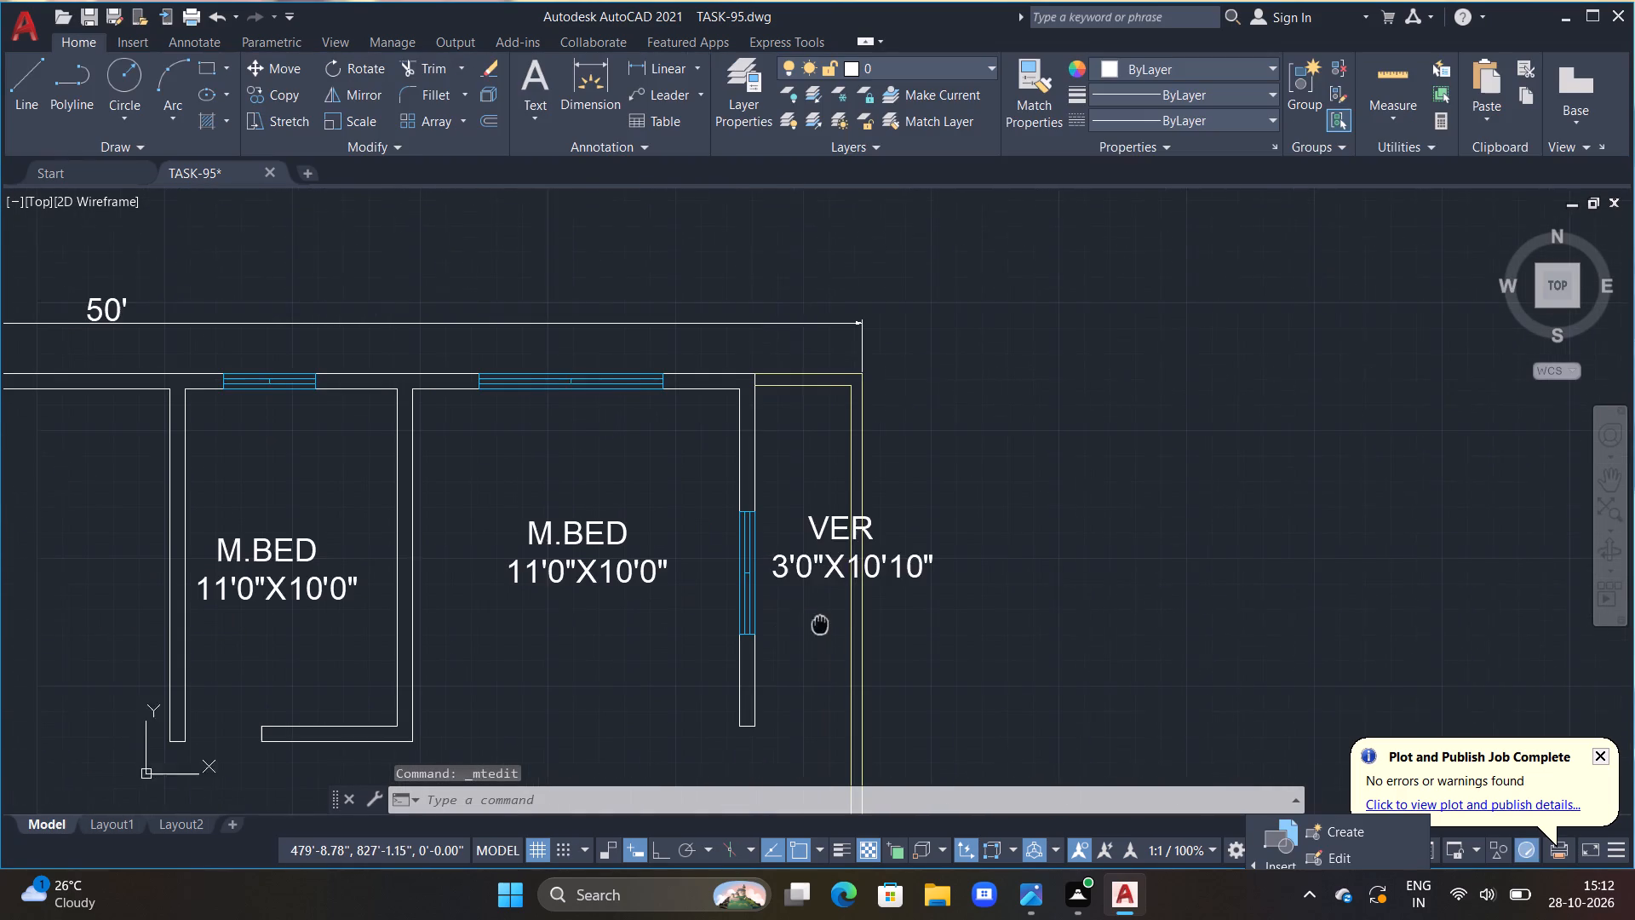
middle_drag(821, 622, 822, 621)
click(800, 558)
text(RO)
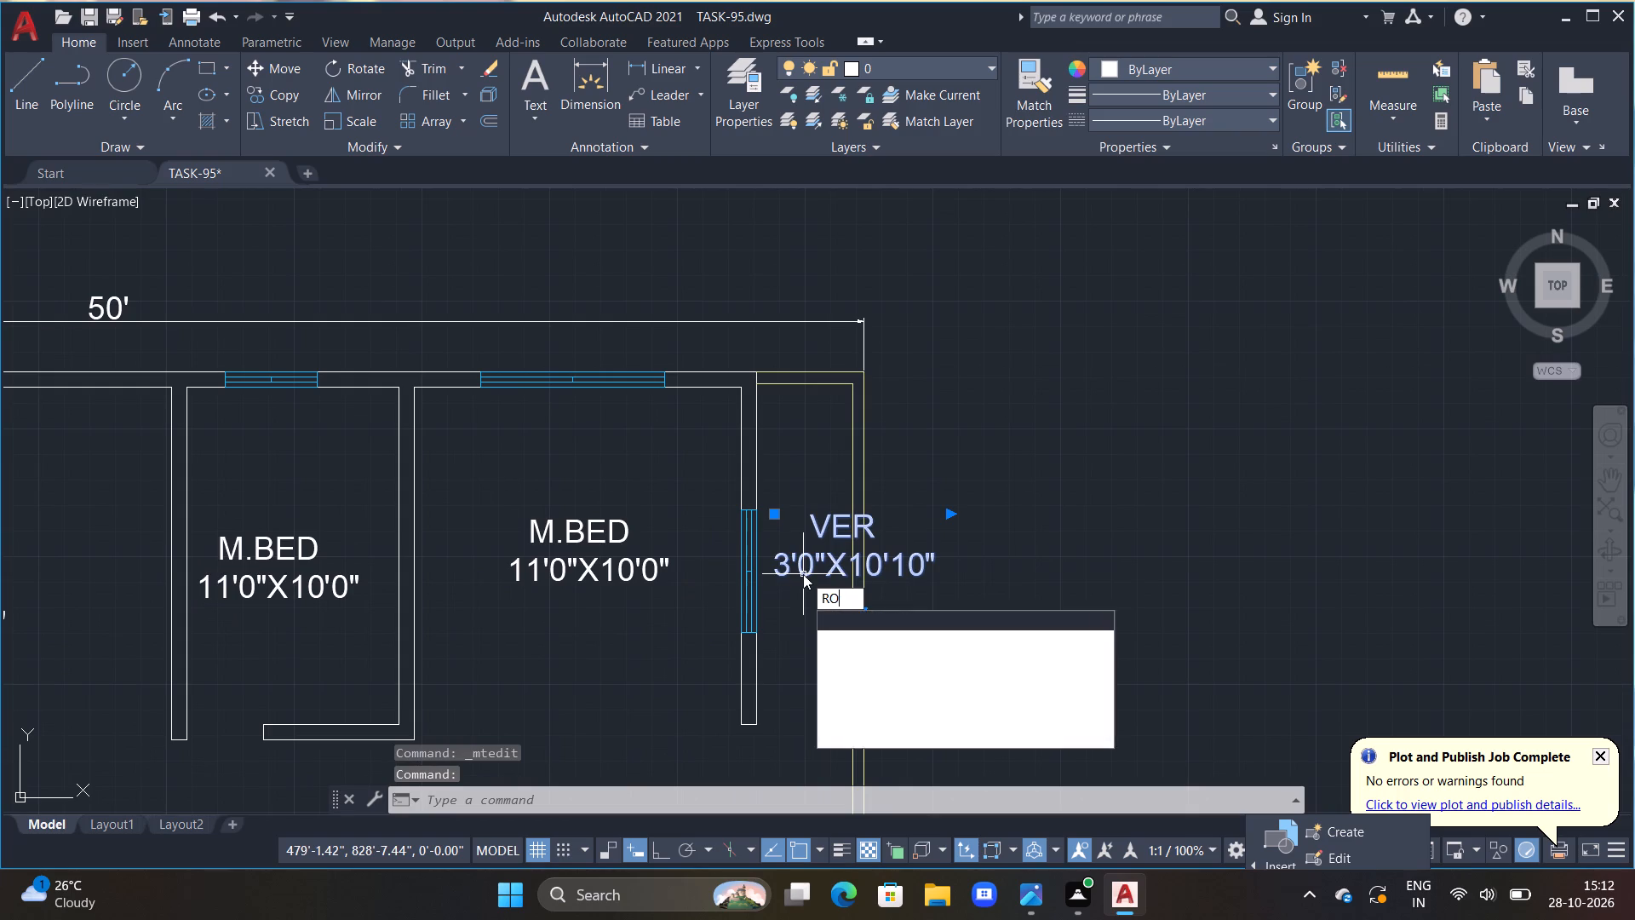
key(space)
key(F8)
click(803, 574)
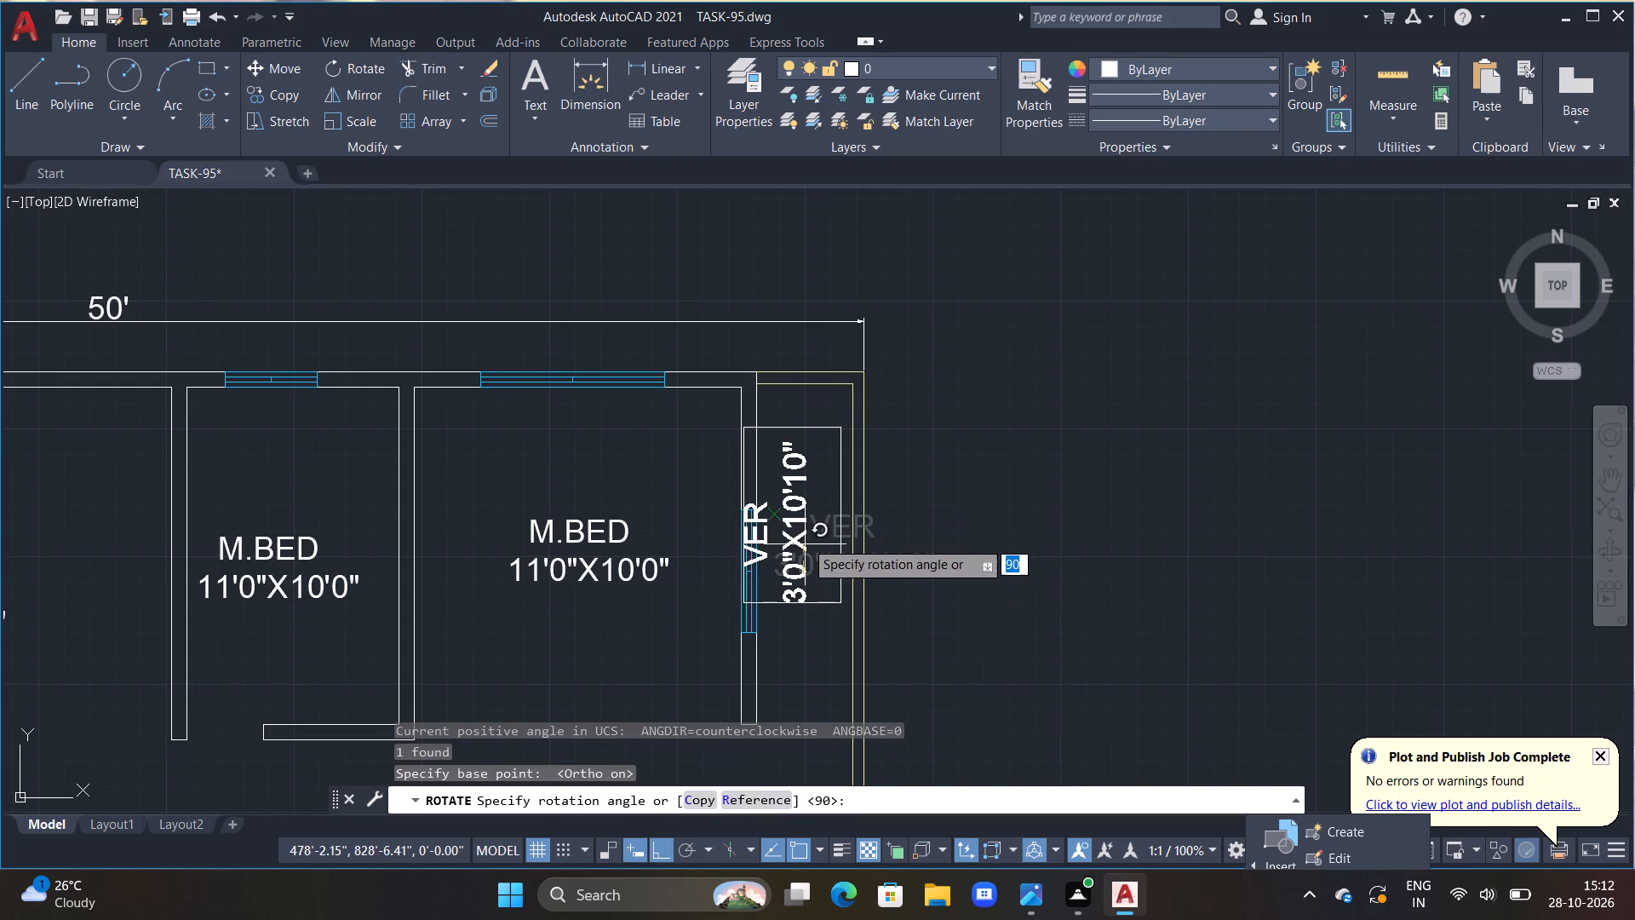
double_click(806, 535)
Move the rotated VER label with ortho off so it sits between the walls of the narrow upper-right space.
click(795, 544)
key(m)
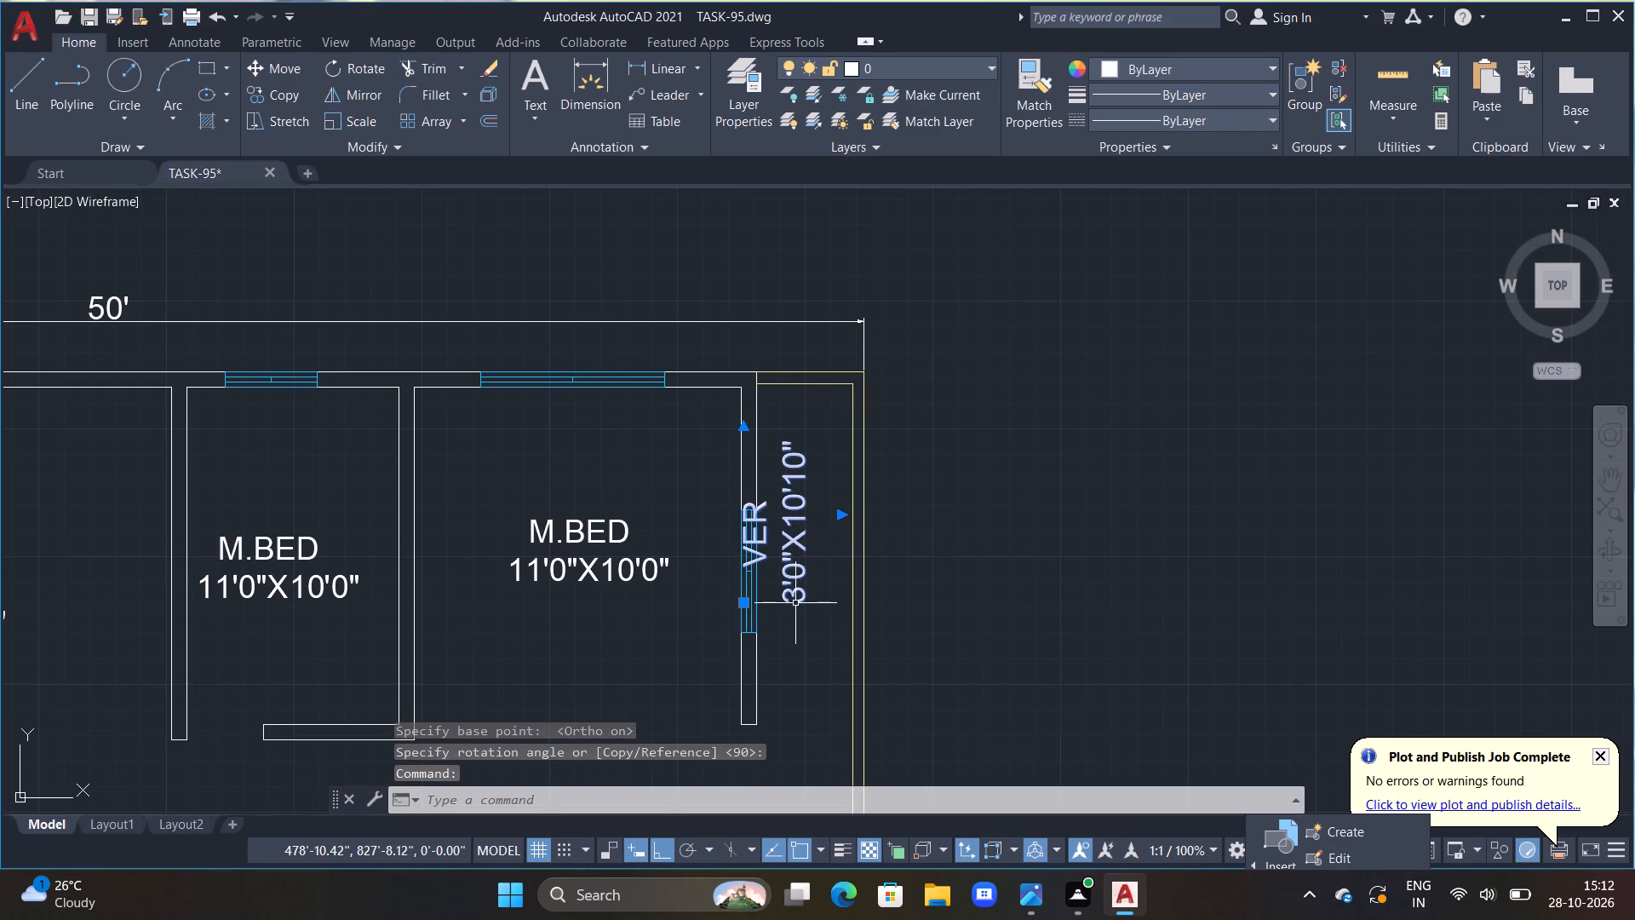
key(space)
drag(795, 604, 817, 653)
key(F8)
double_click(820, 653)
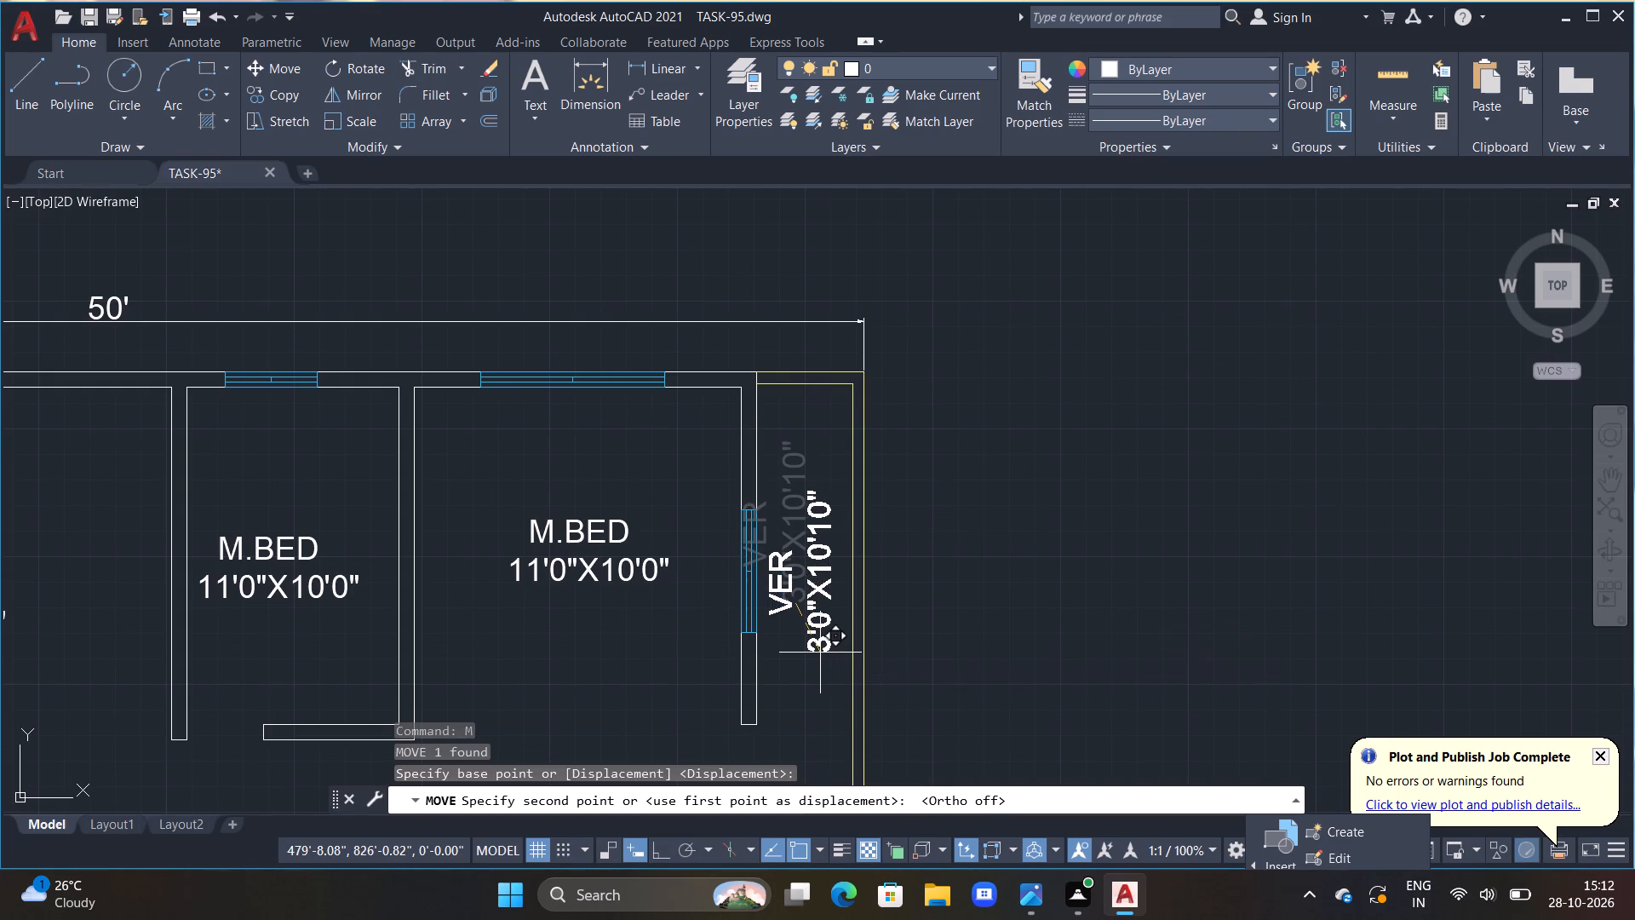
Copy the rotated VER label into the narrow yellow-walled space at the plan's lower-right corner and end the copy.
scroll(820, 653, down, 3)
middle_drag(822, 653, 843, 449)
scroll(835, 465, down, 1)
scroll(834, 447, up, 2)
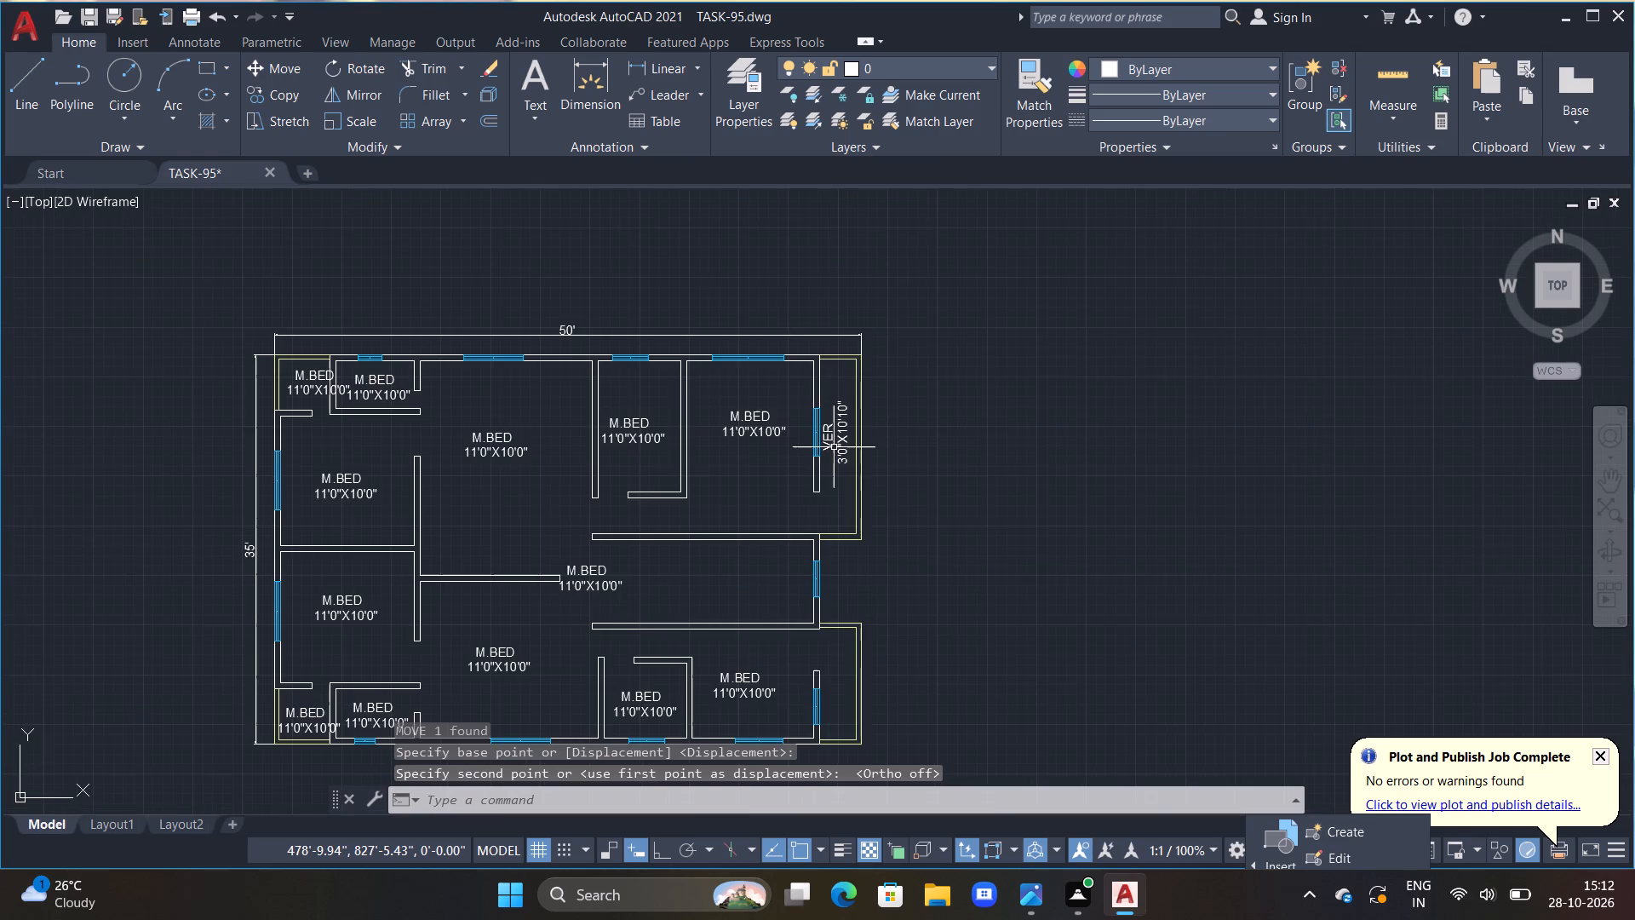
click(834, 447)
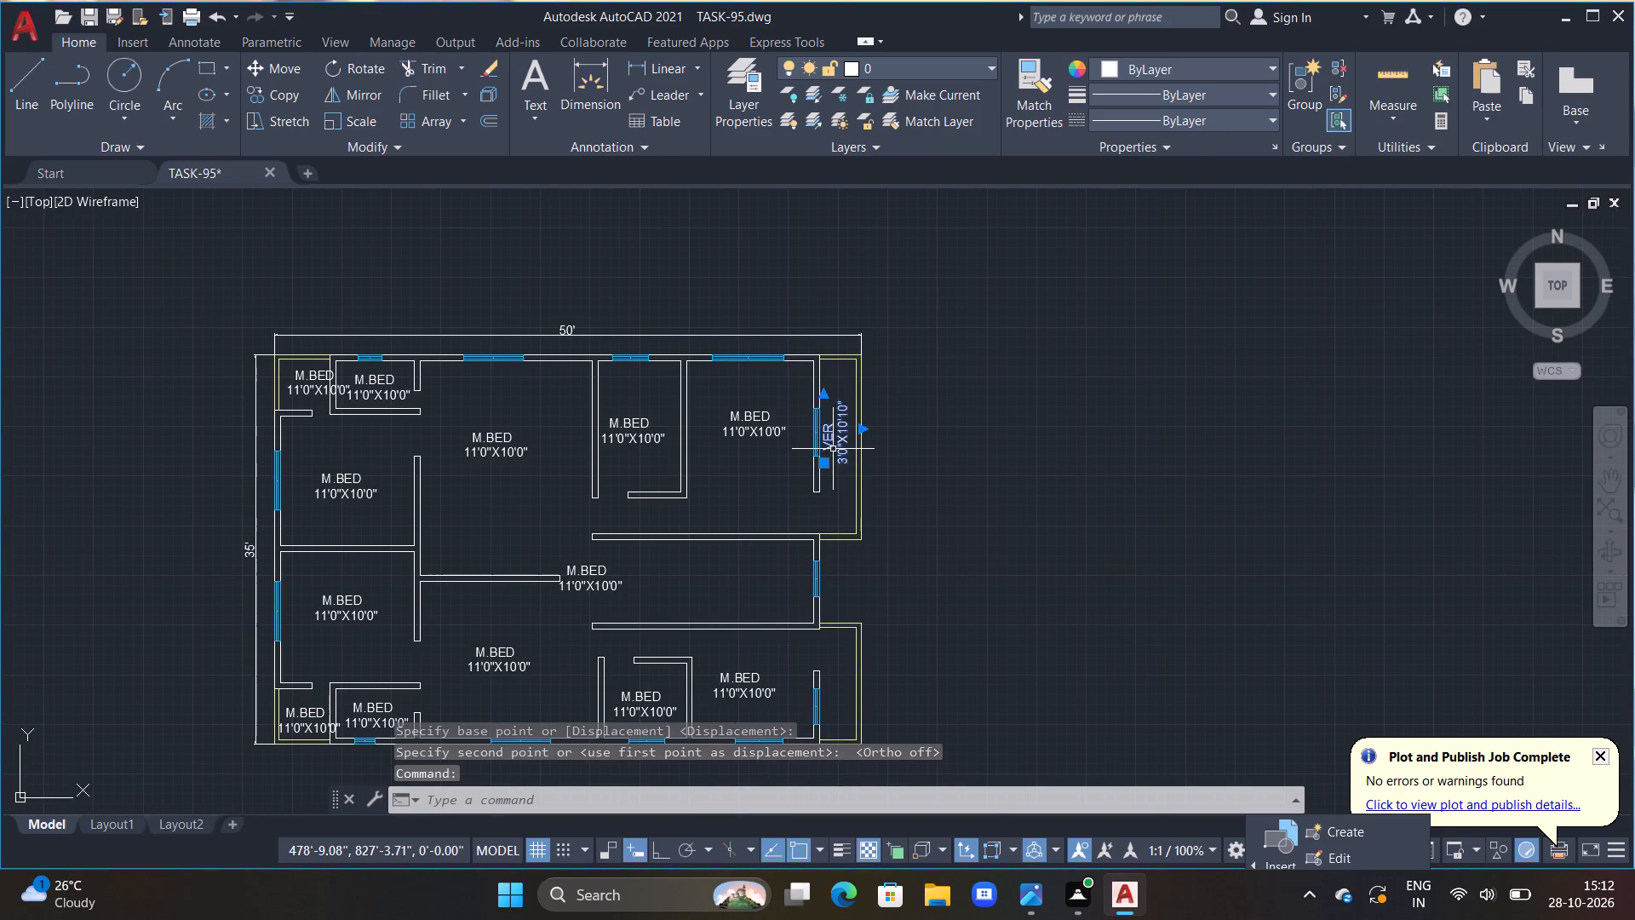
key(c)
text(O)
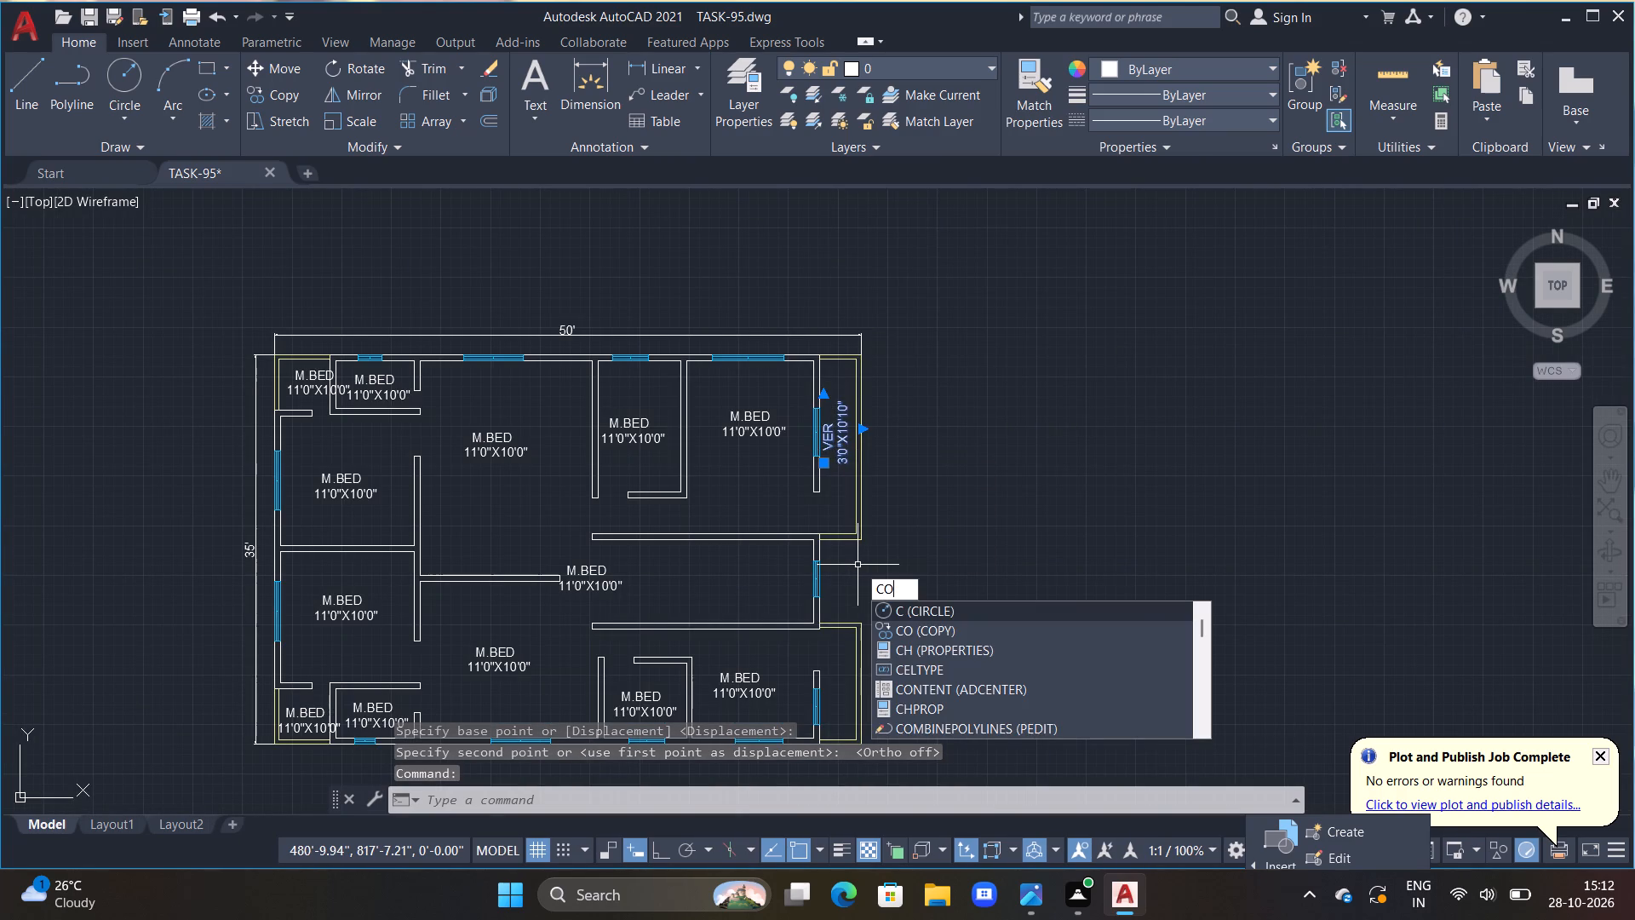
key(space)
drag(858, 565, 858, 609)
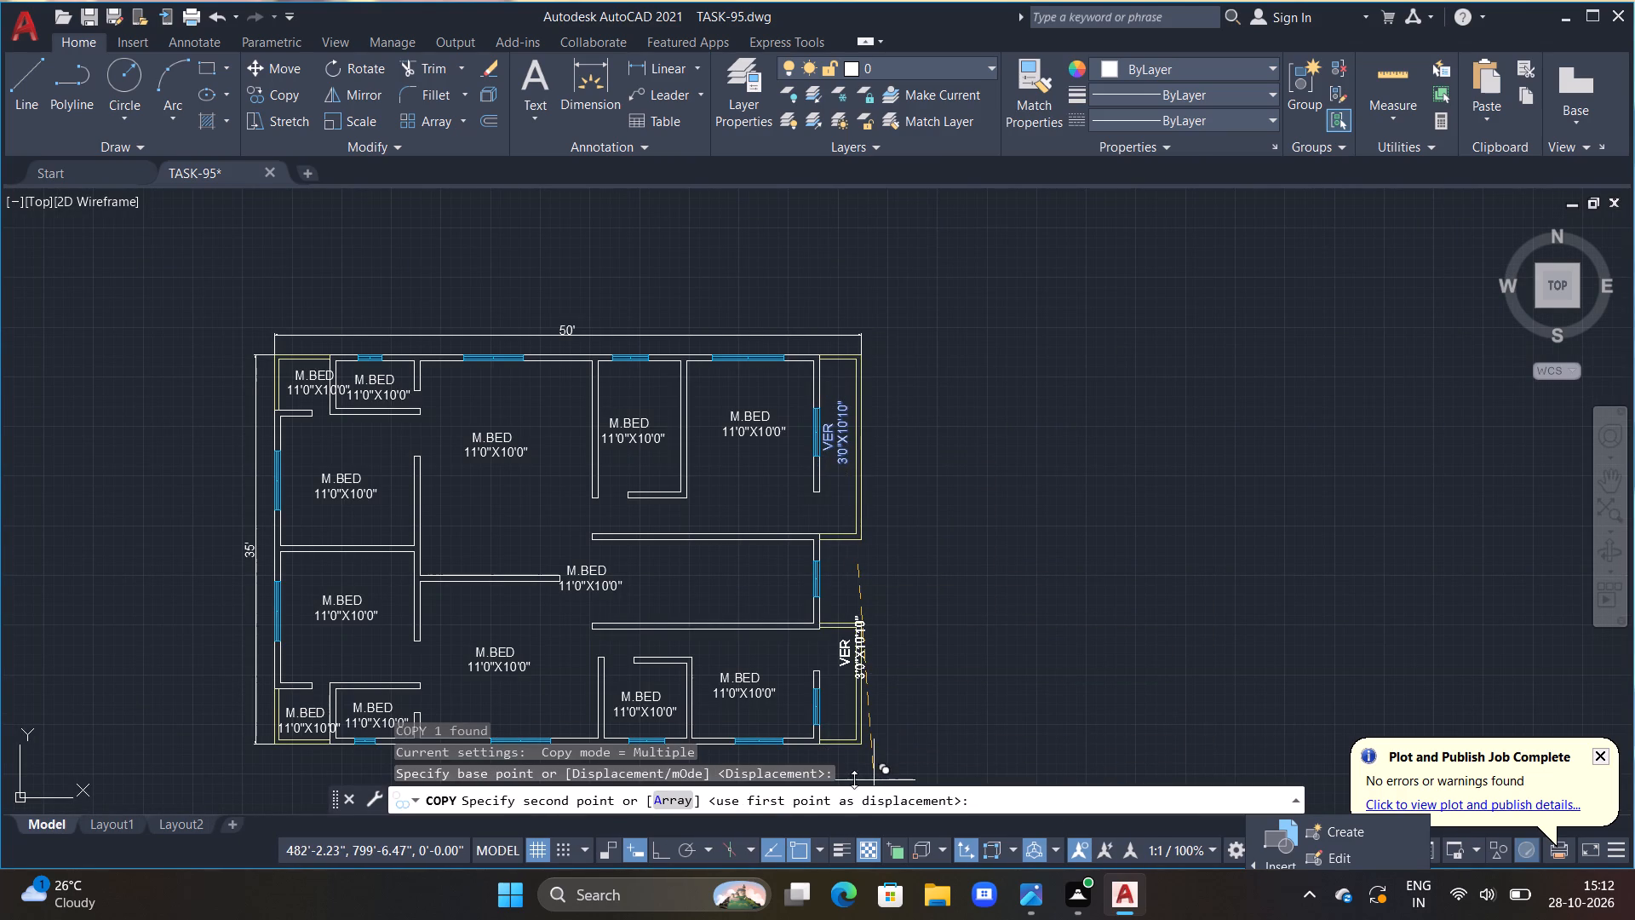
middle_drag(870, 689, 878, 523)
scroll(847, 657, up, 2)
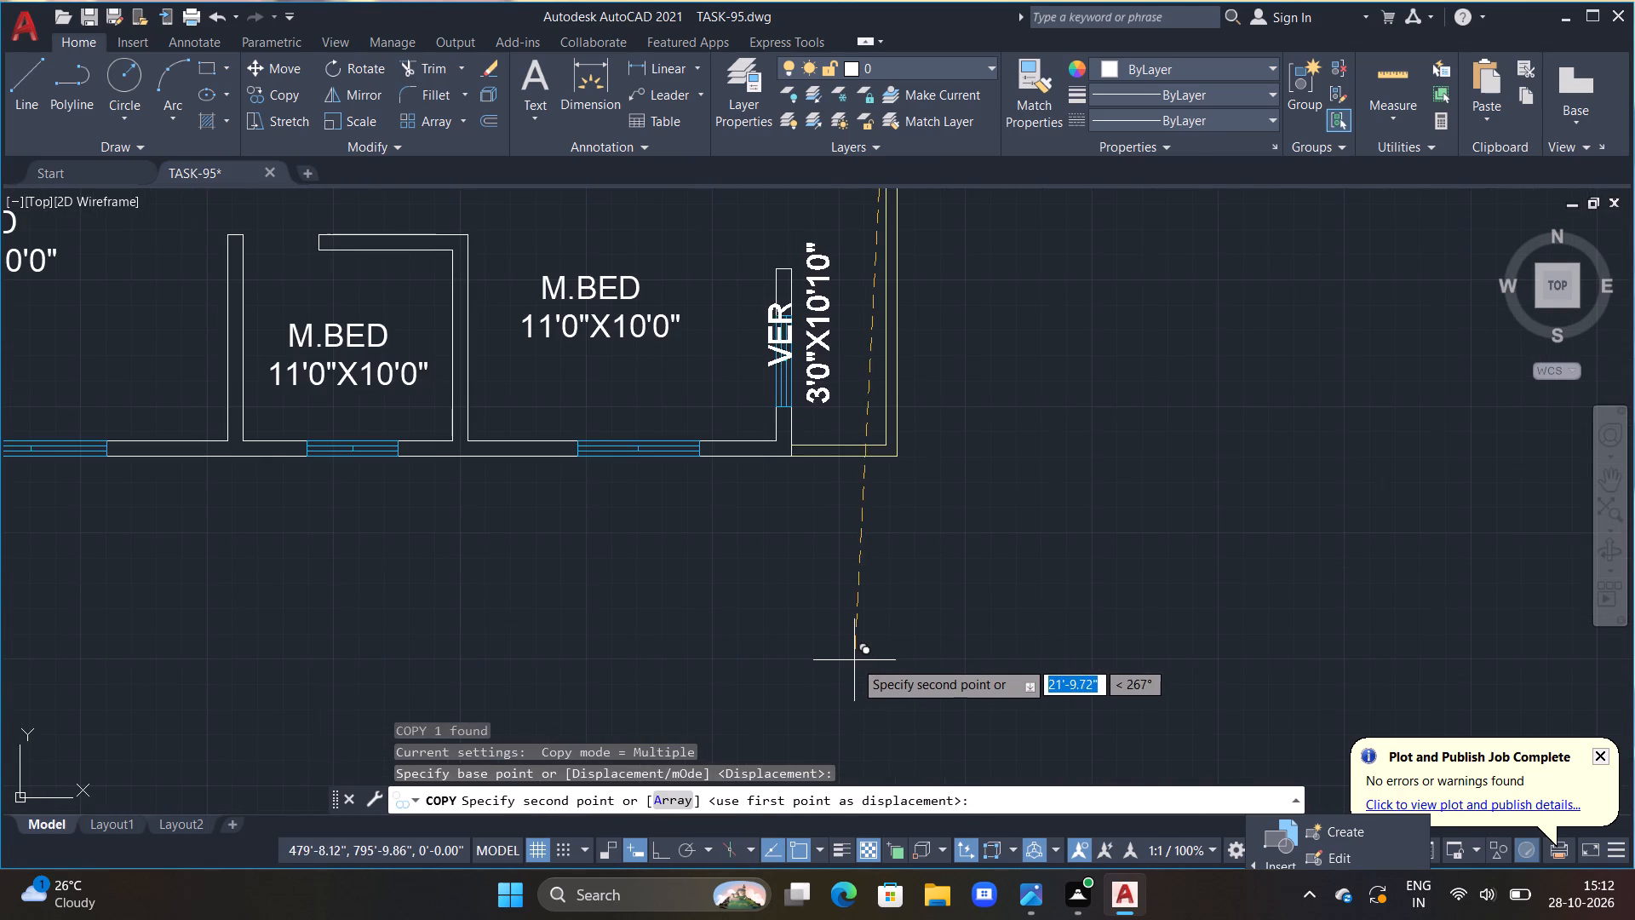
scroll(886, 670, up, 1)
middle_drag(886, 670, 890, 865)
scroll(893, 838, down, 1)
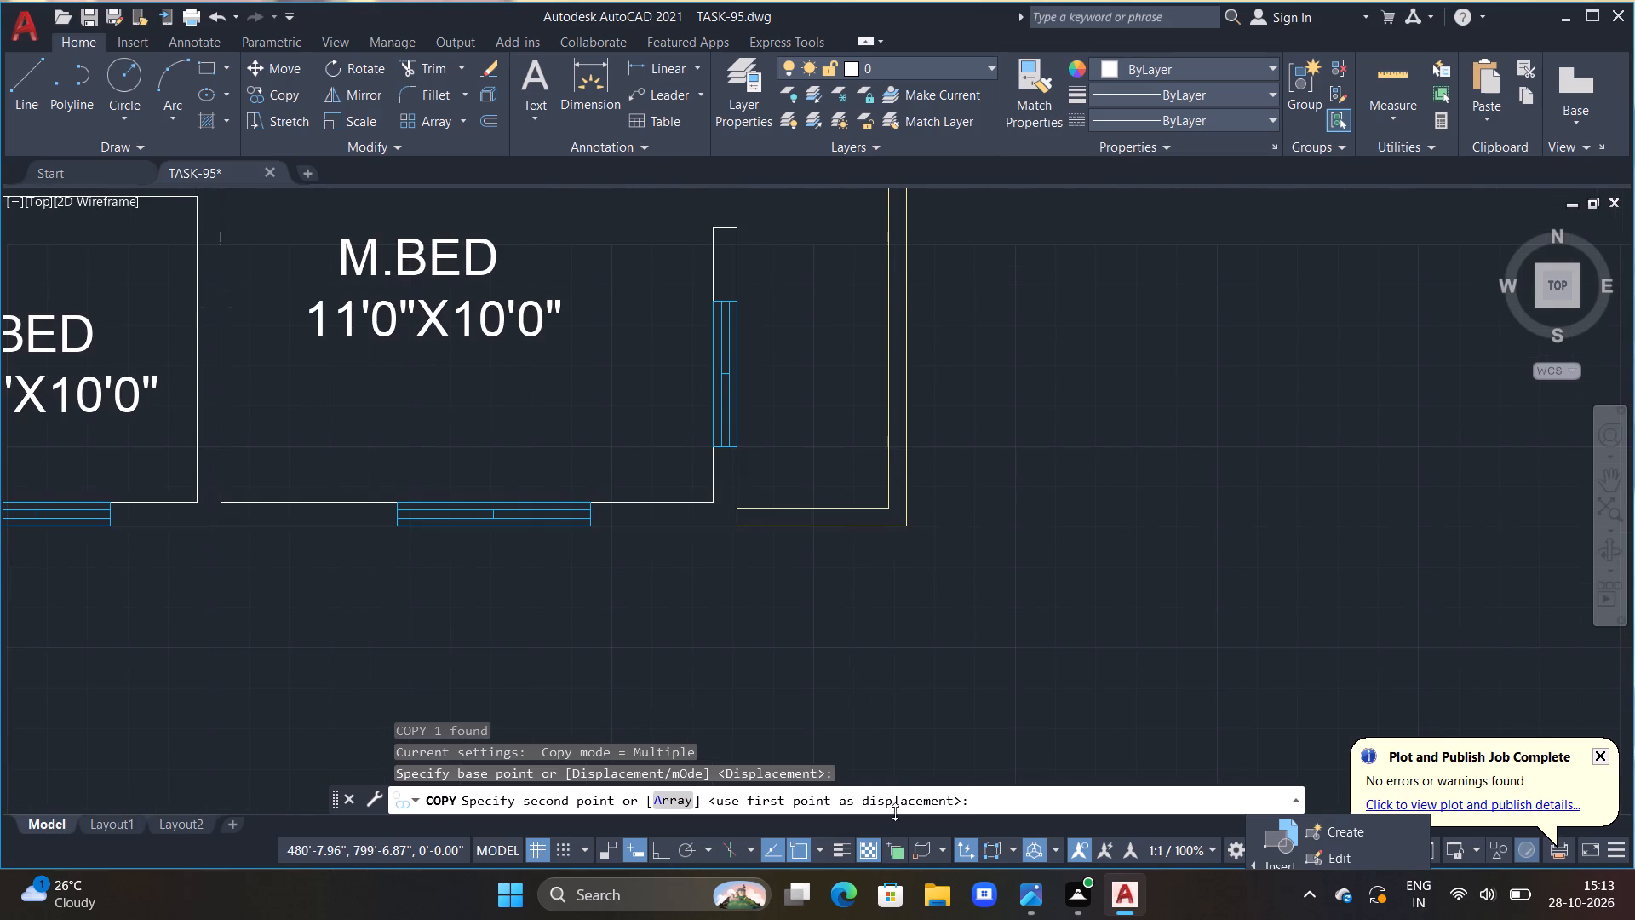
scroll(902, 691, down, 1)
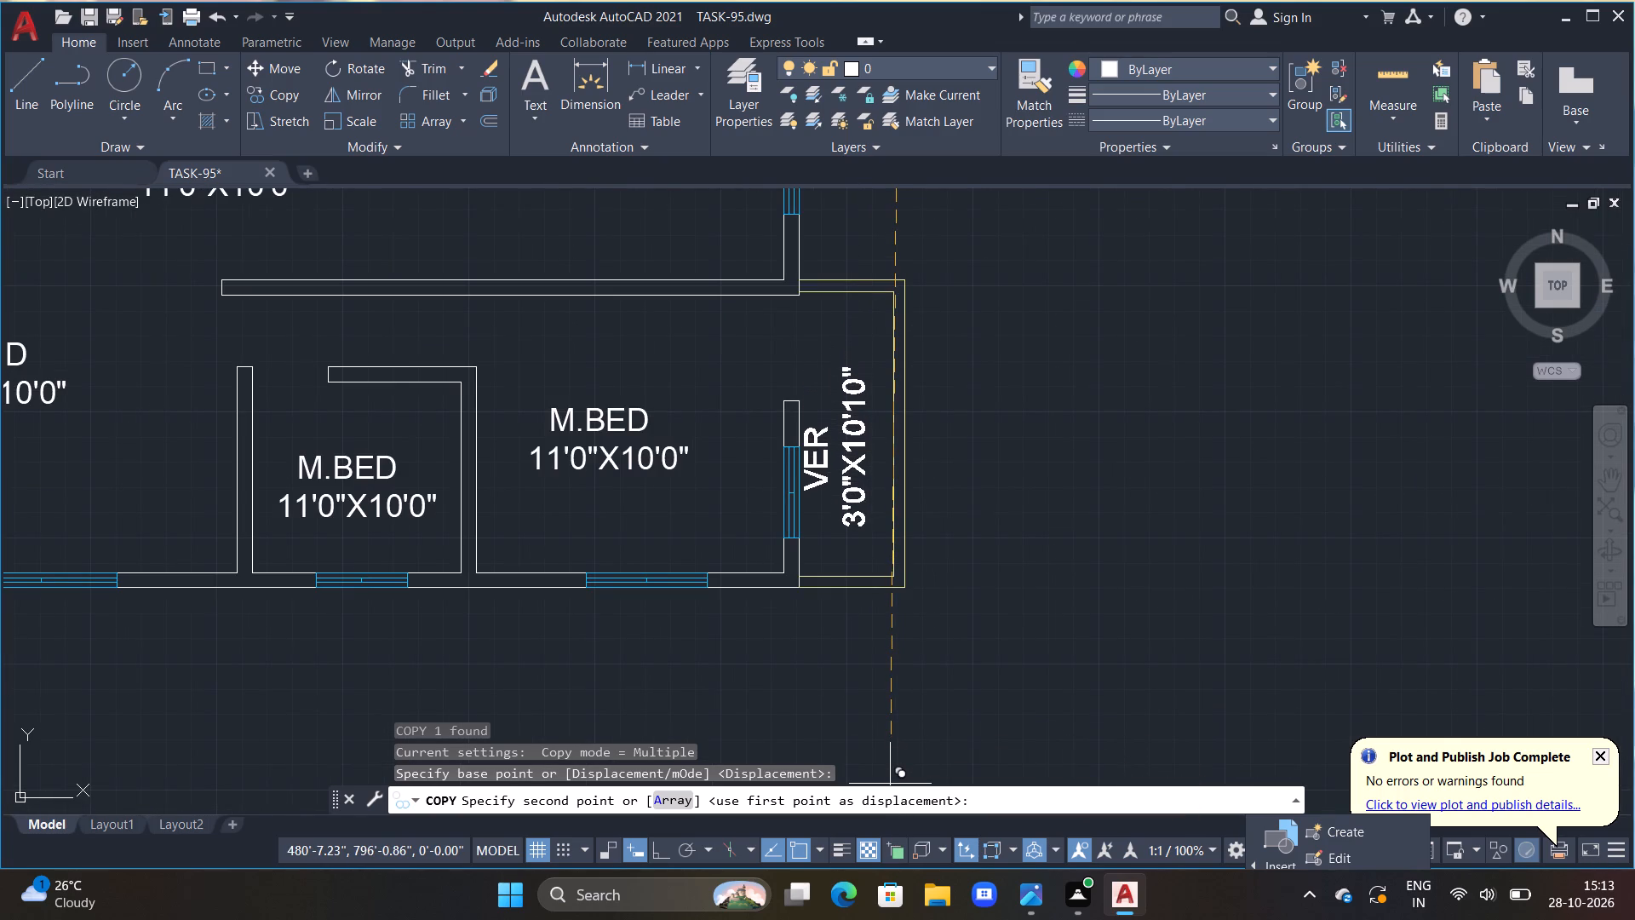
click(899, 779)
scroll(893, 748, down, 3)
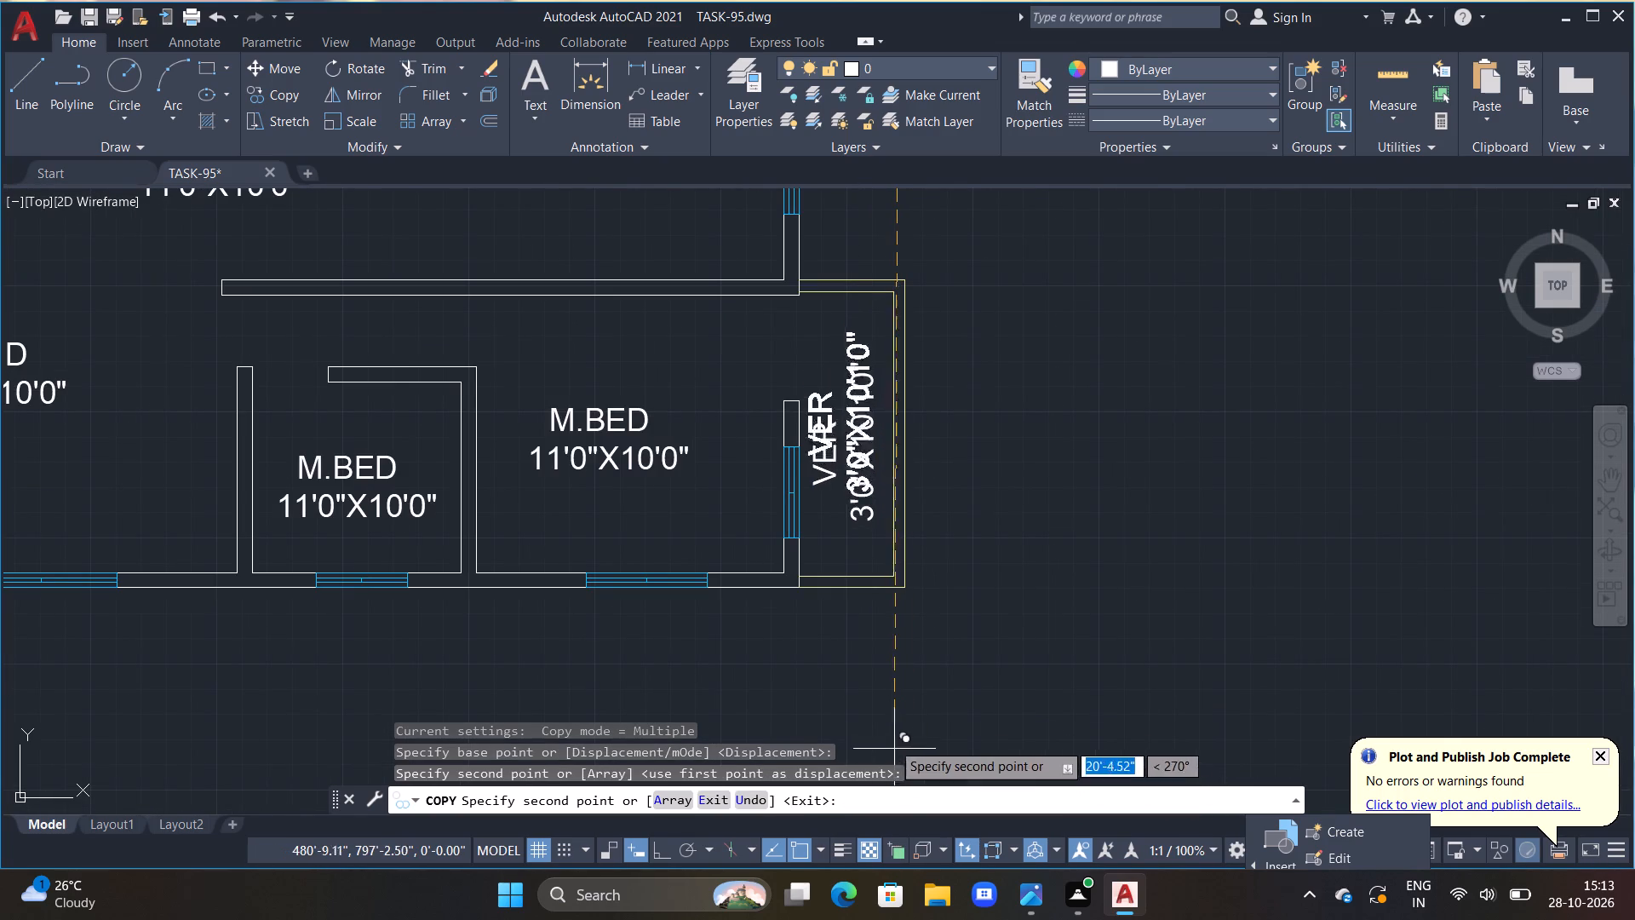
scroll(686, 633, down, 1)
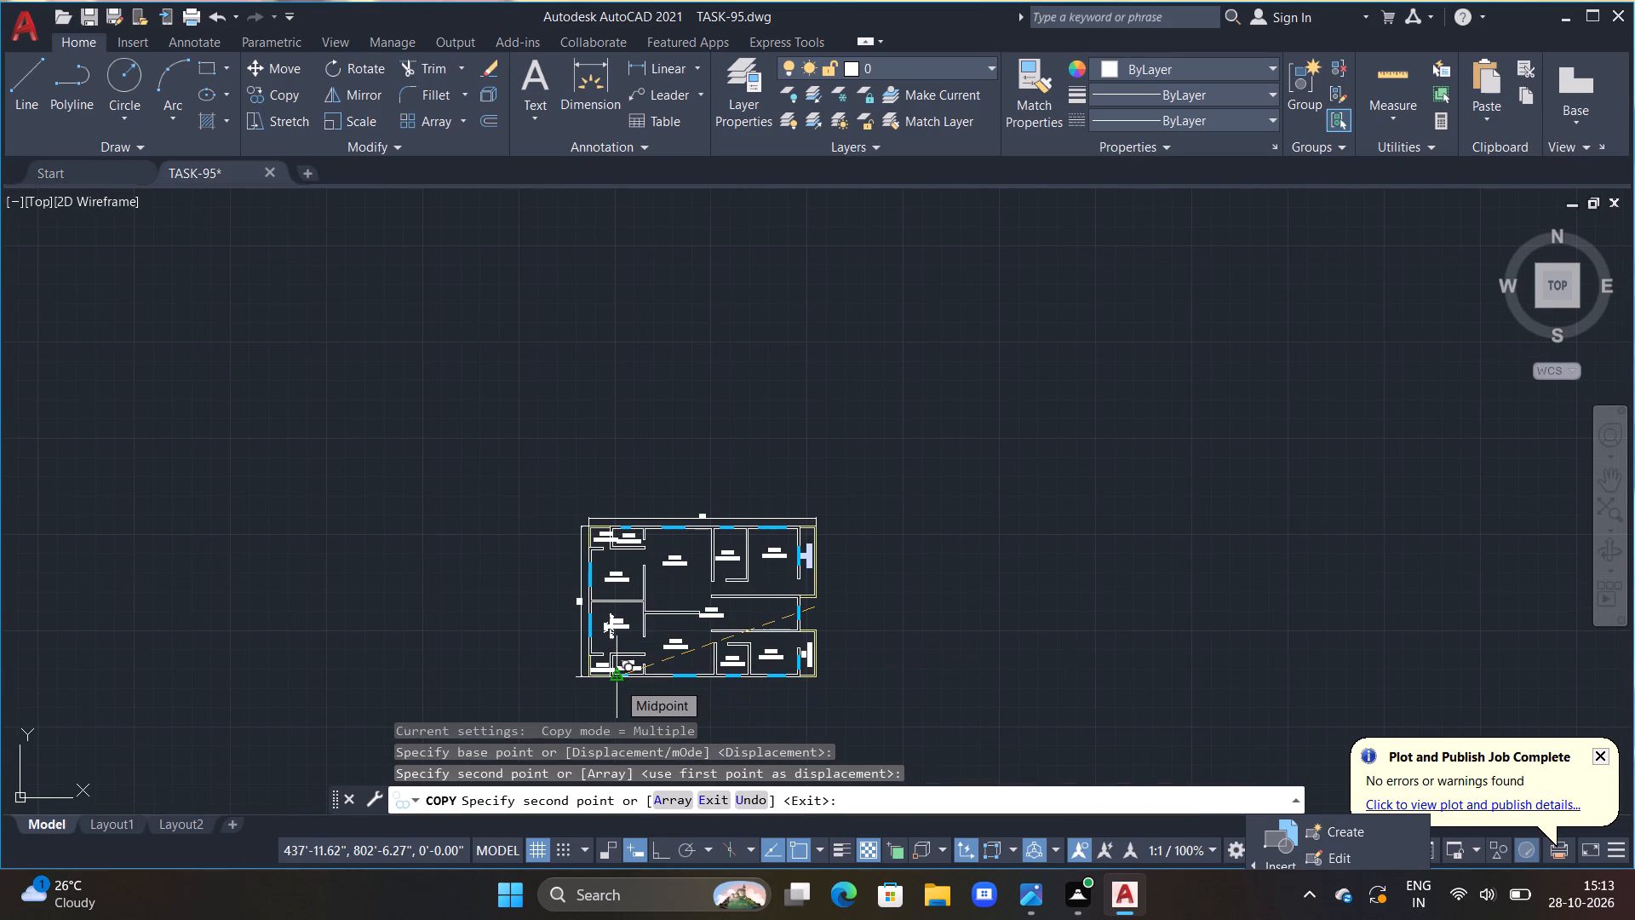
middle_drag(618, 681, 708, 527)
scroll(708, 527, up, 4)
scroll(683, 620, down, 1)
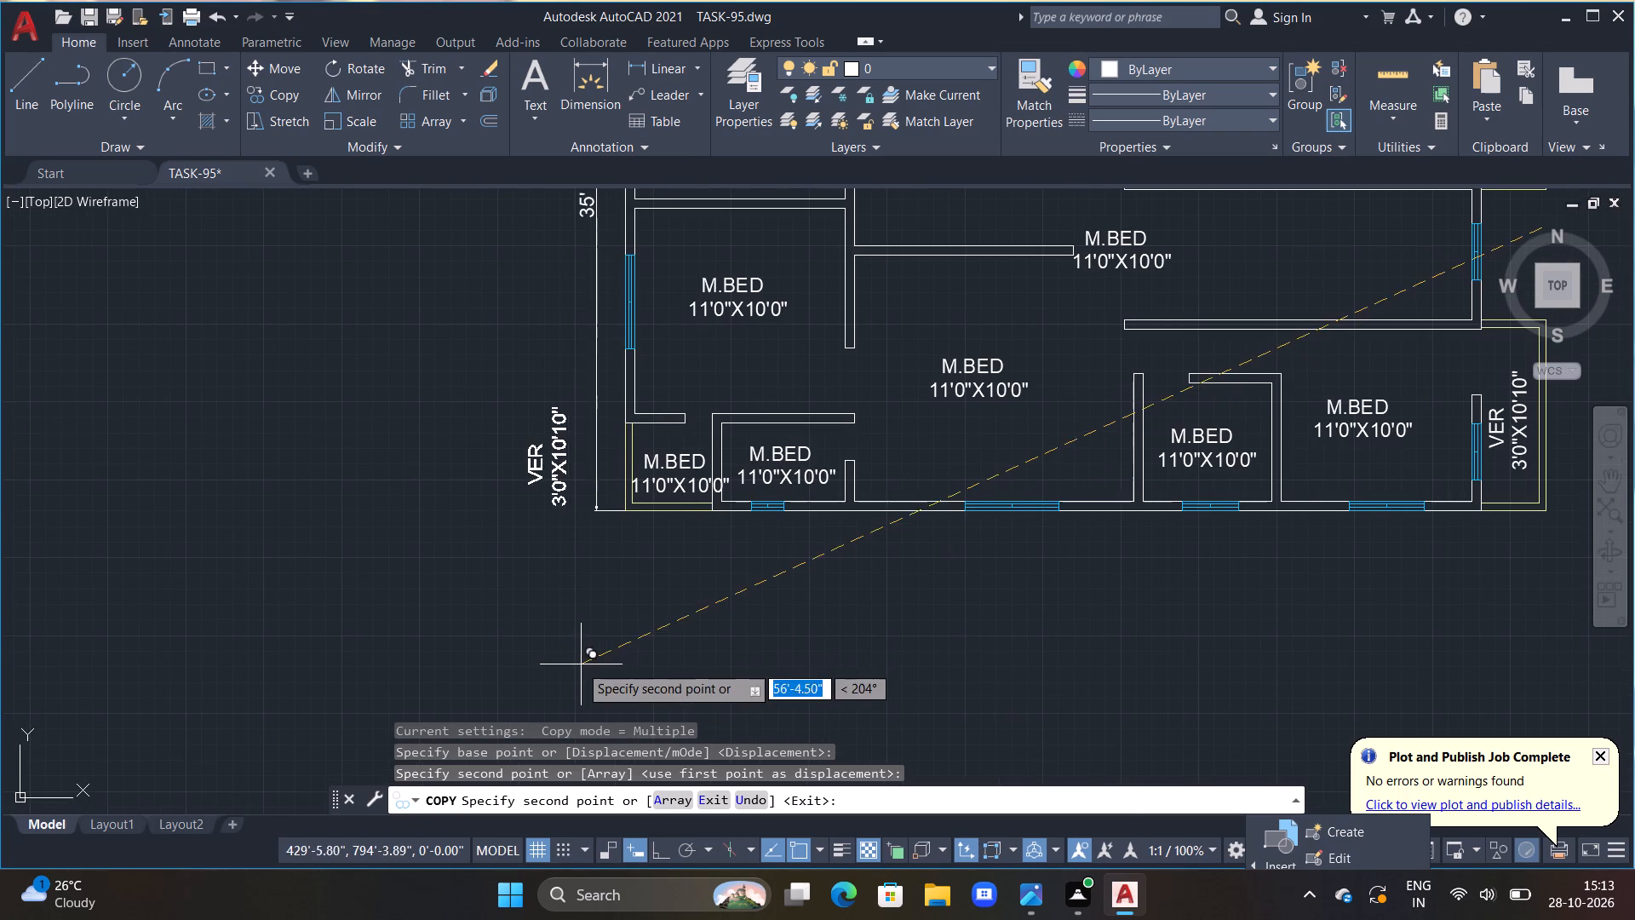
key(Escape)
Open the M.BED label in the lower-left yellow-walled space, clear both lines and enter VER as the first line.
double_click(665, 454)
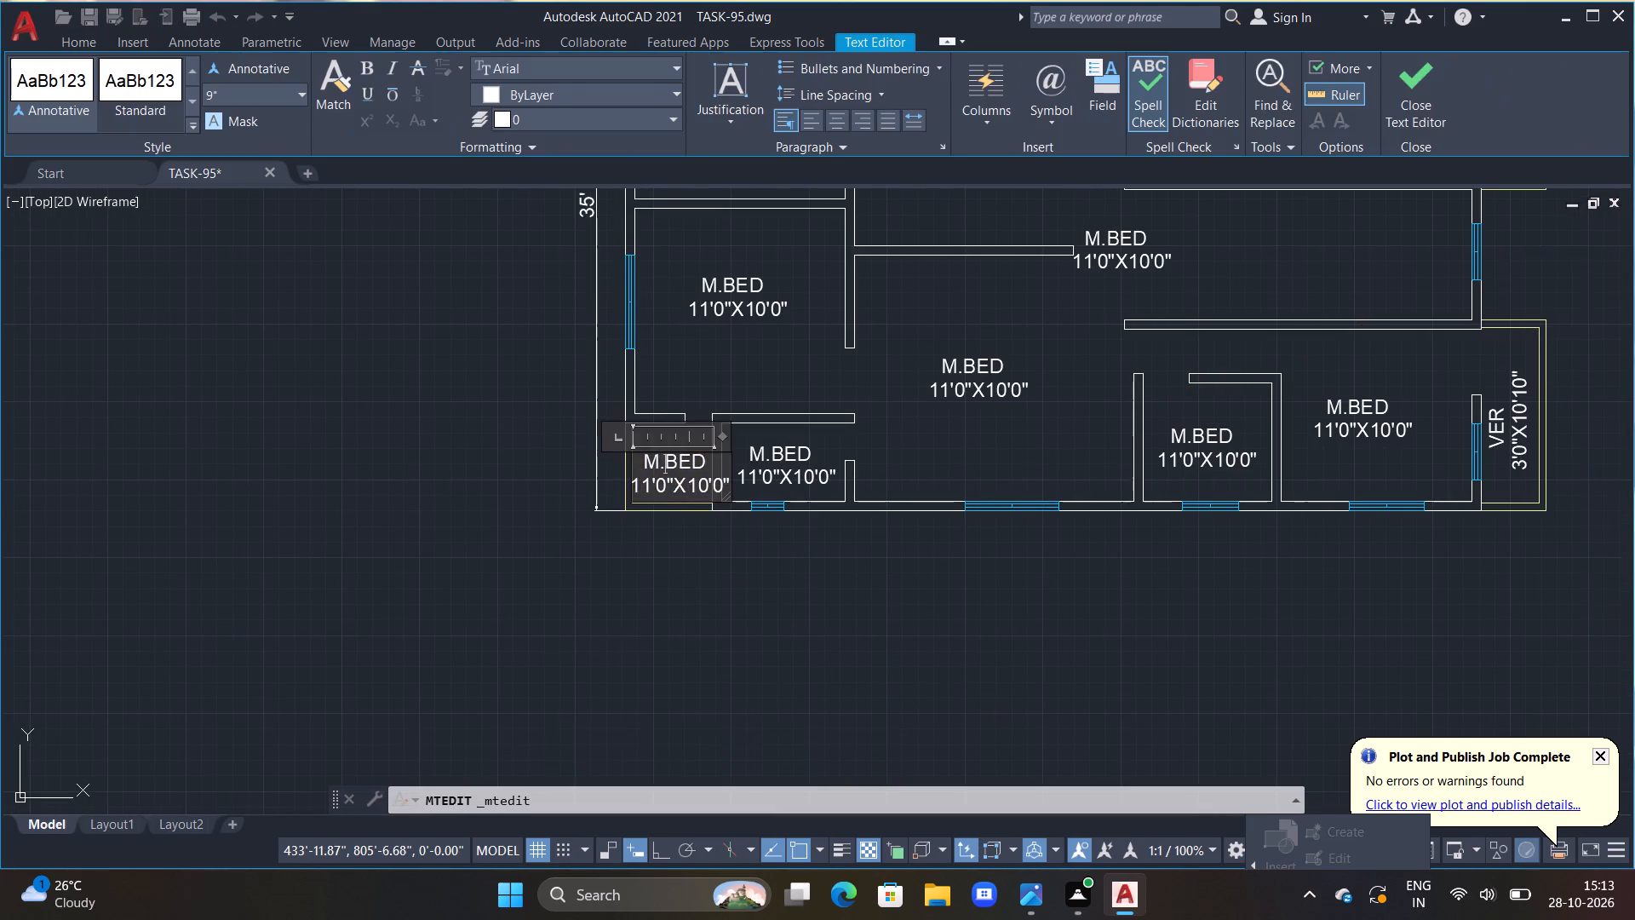
scroll(669, 477, up, 2)
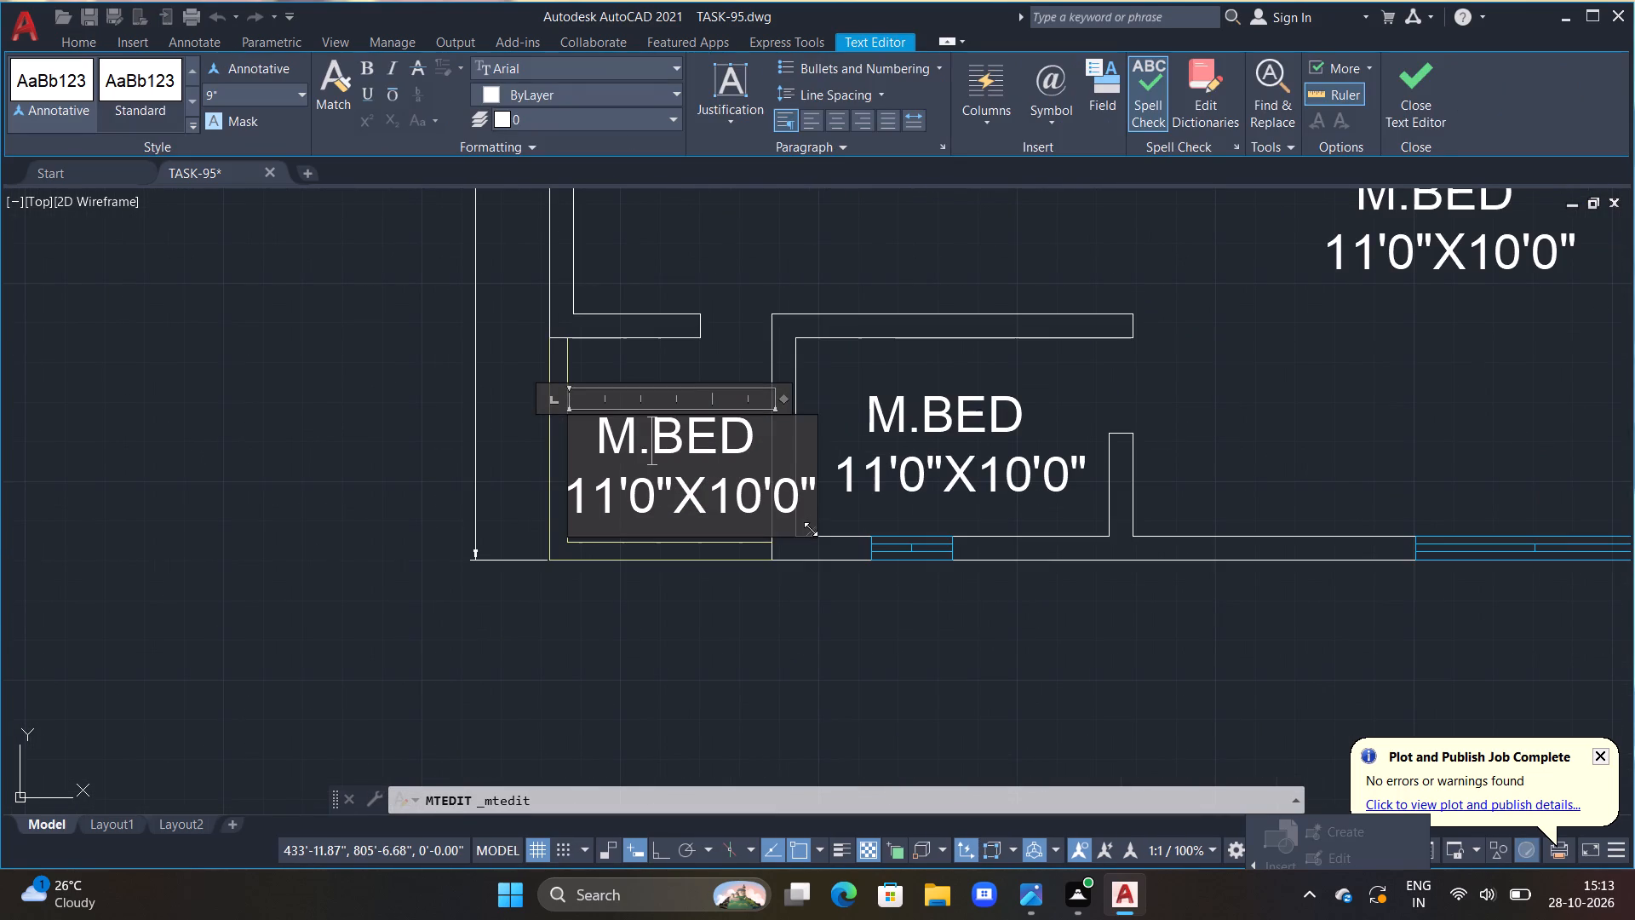
drag(812, 535, 863, 607)
click(863, 608)
double_click(789, 513)
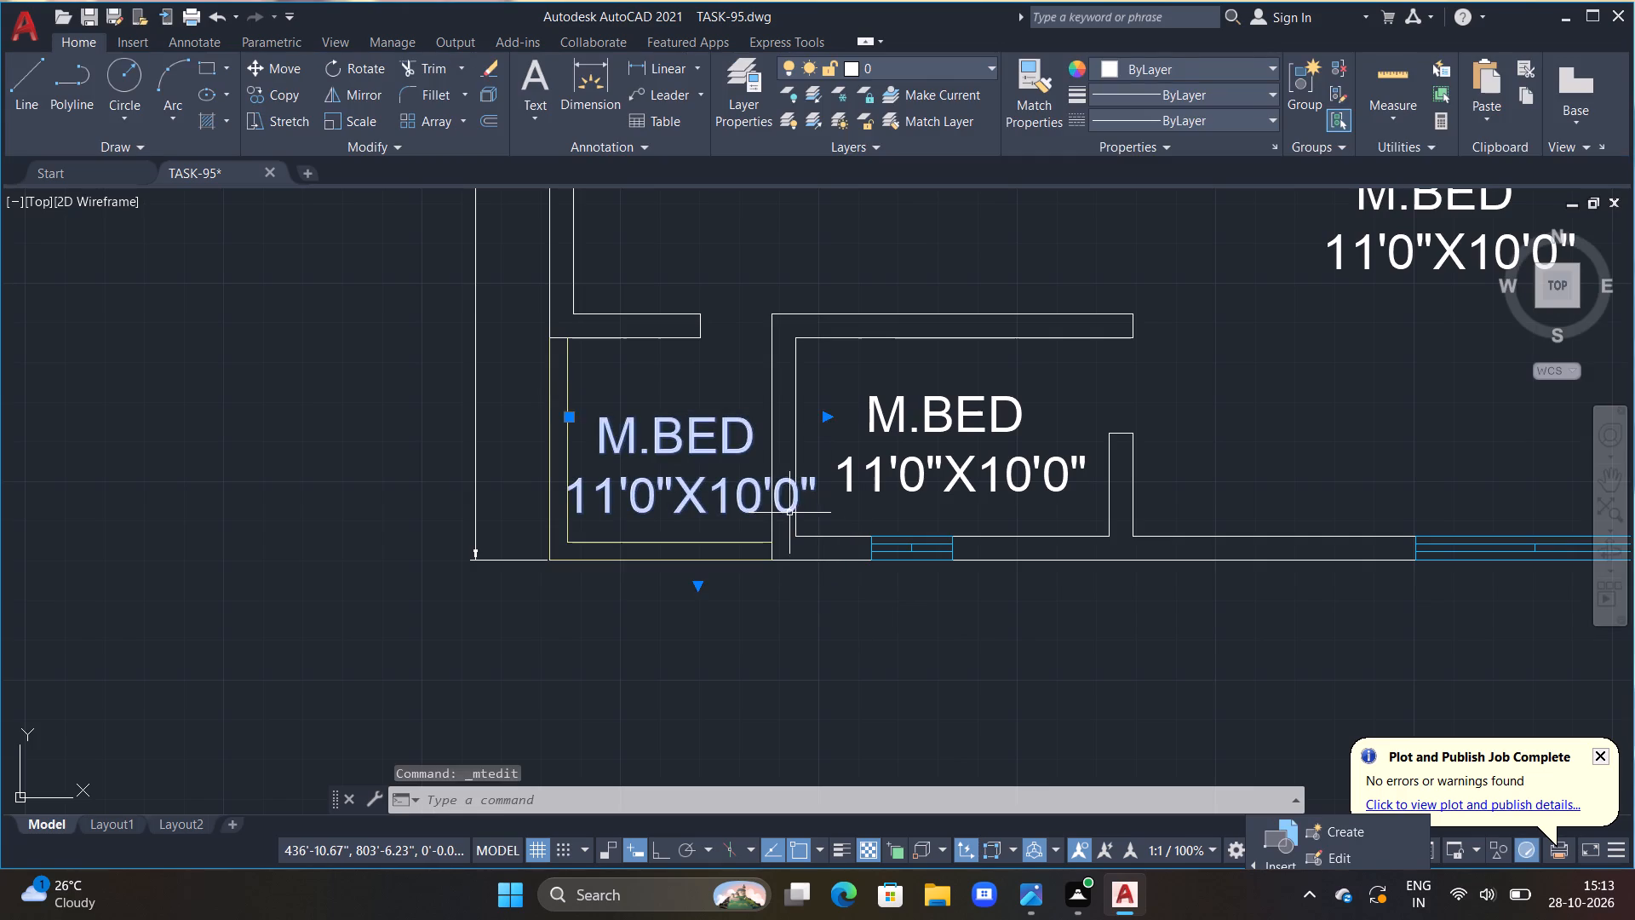
double_click(807, 516)
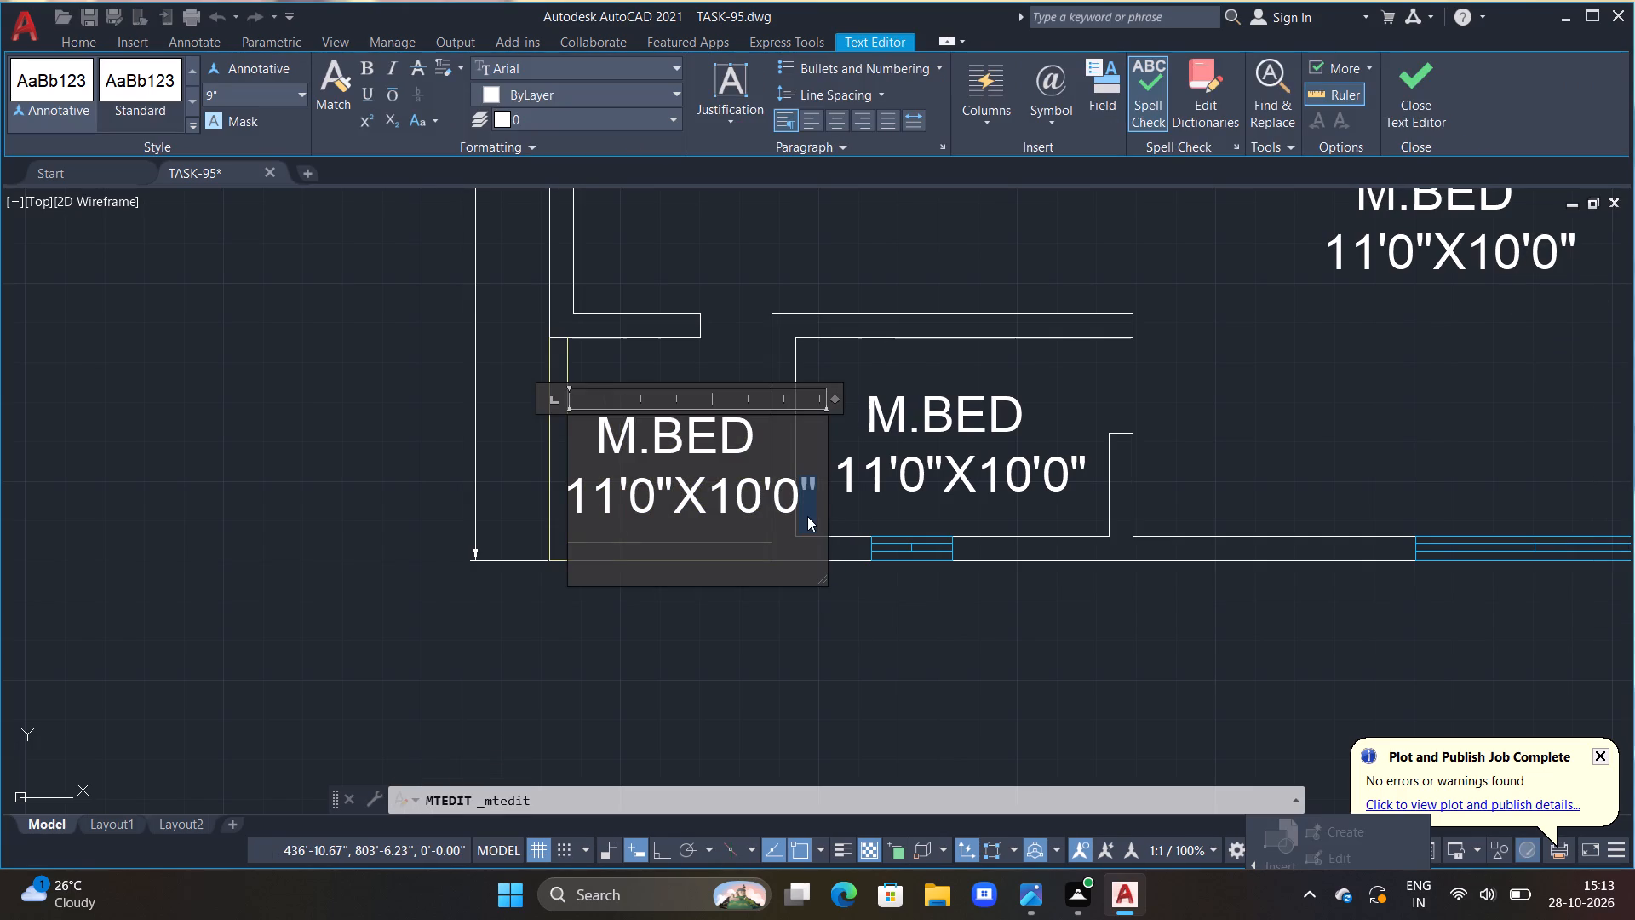
key(Right)
key(BackSpace)
key(BackSpace)
key(BackSpace)
key(BackSpace)
key(BackSpace)
key(BackSpace)
key(BackSpace)
key(BackSpace)
key(BackSpace)
key(BackSpace)
key(BackSpace)
key(BackSpace)
key(BackSpace)
key(BackSpace)
key(BackSpace)
key(BackSpace)
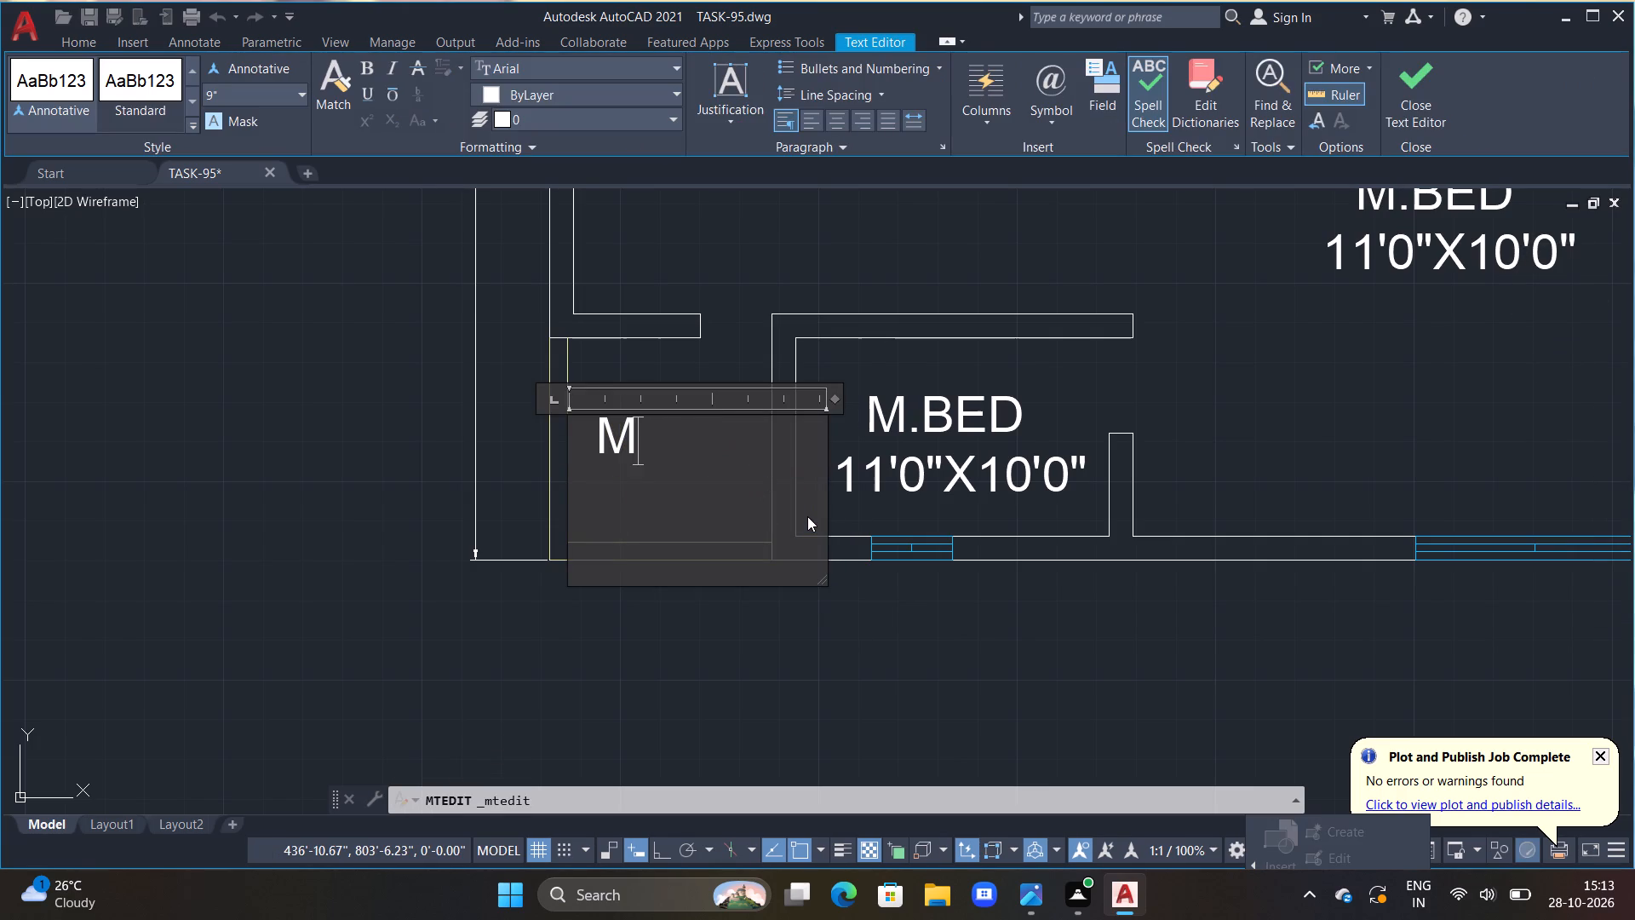
key(BackSpace)
text(VER)
key(Return)
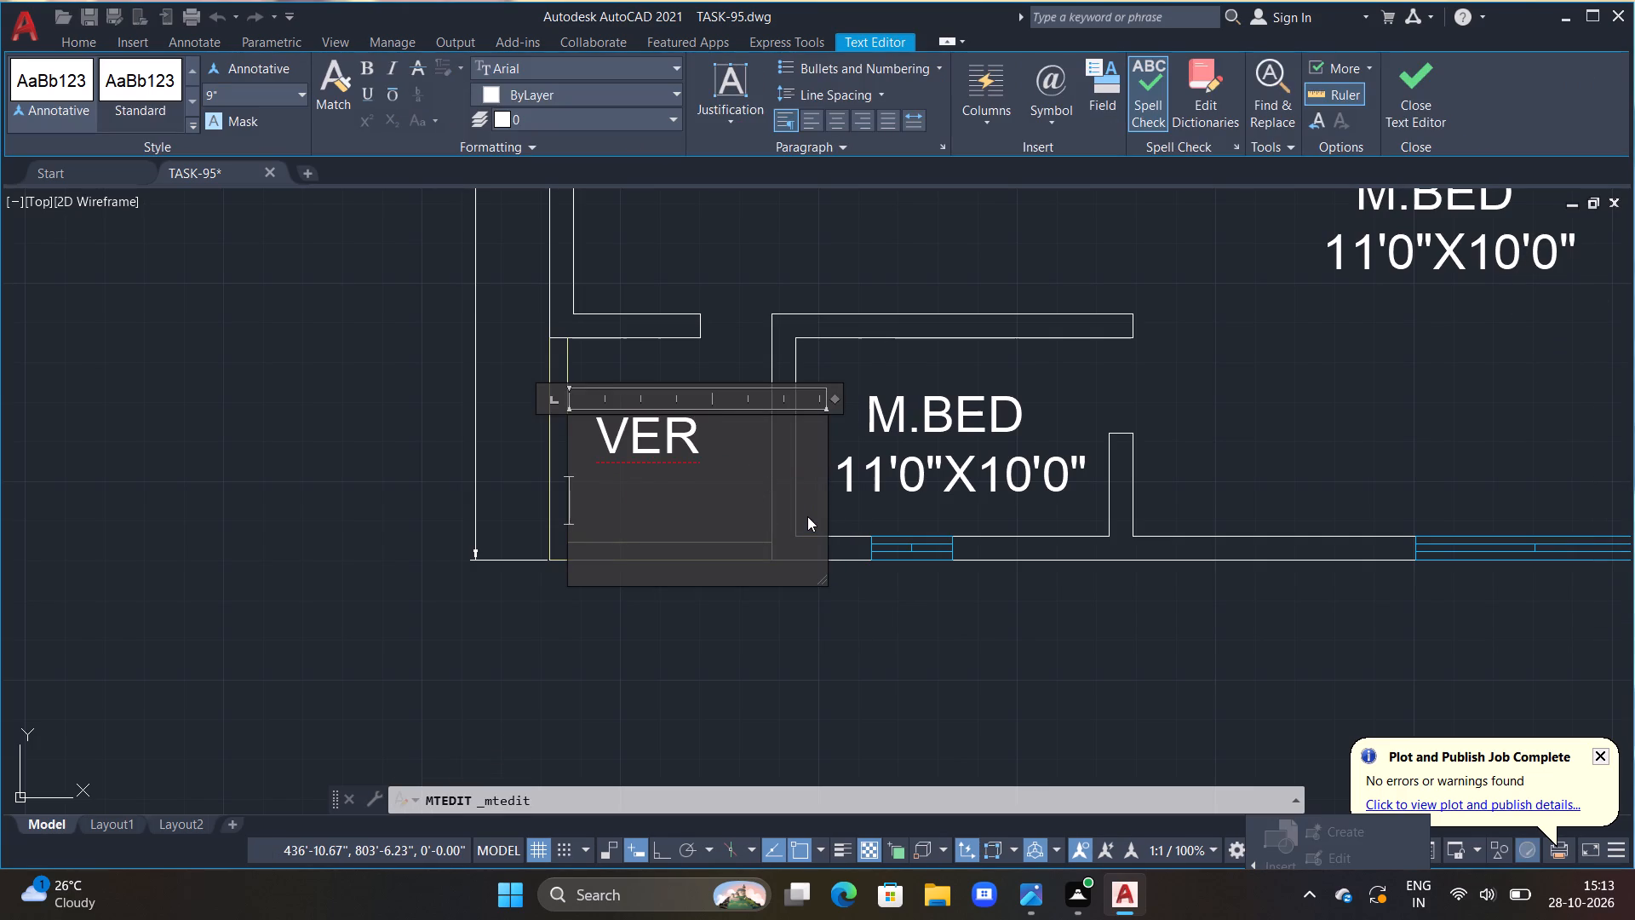
Enter 4'2"X4'2" as the size line below VER.
key(space)
text(4'2)
key(apostrophe)
key(BackSpace)
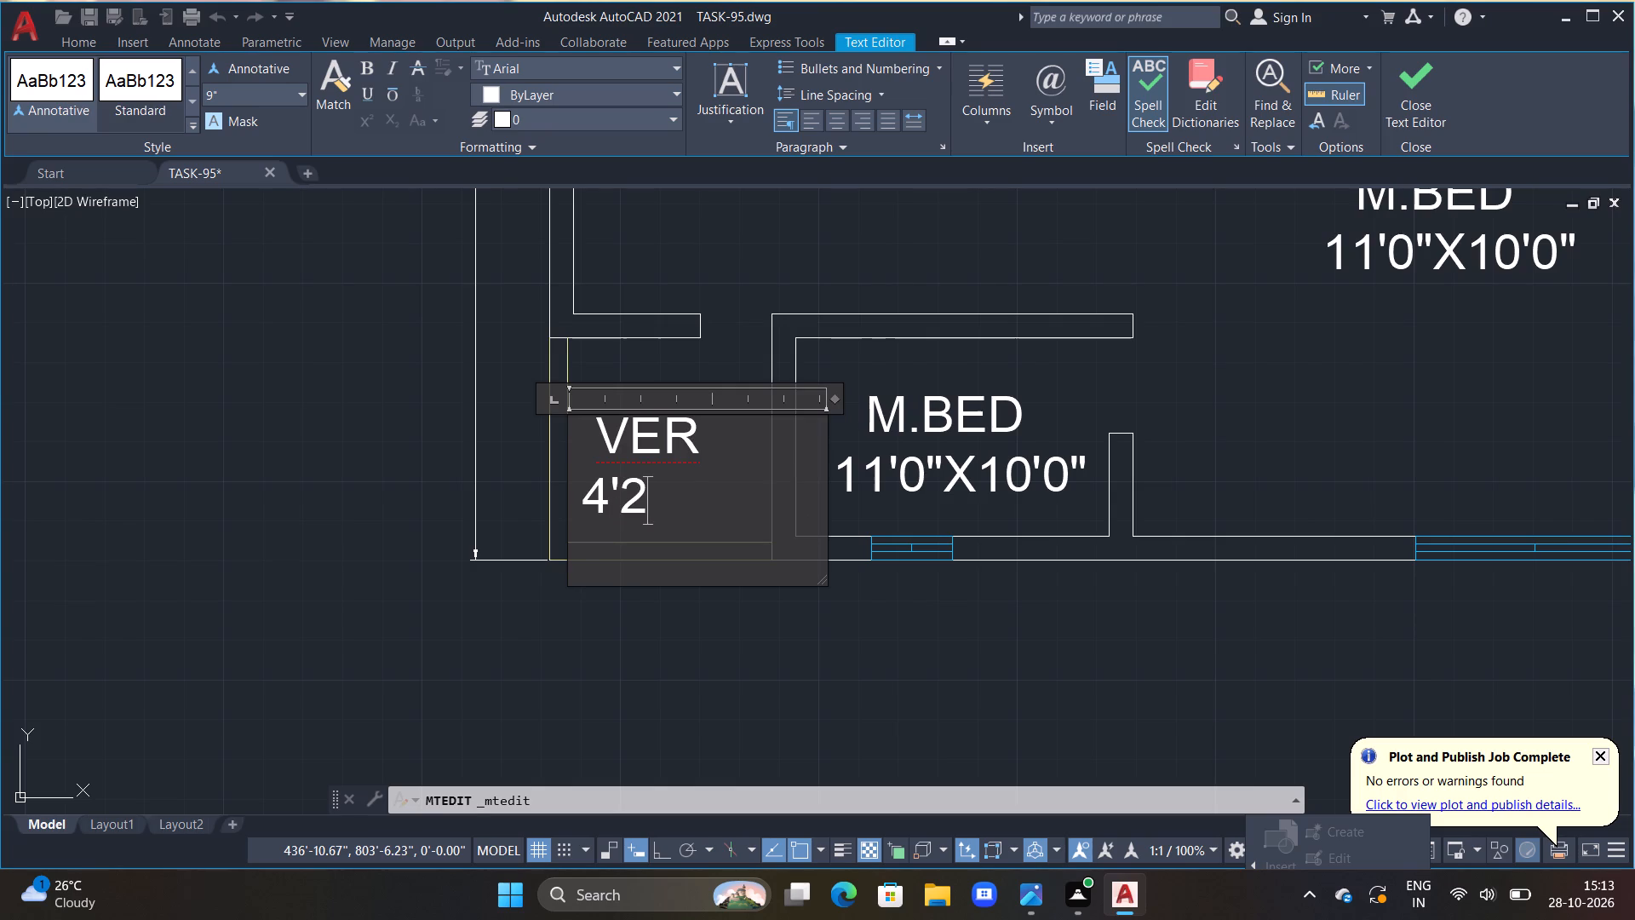
text("X)
key(4)
text('2")
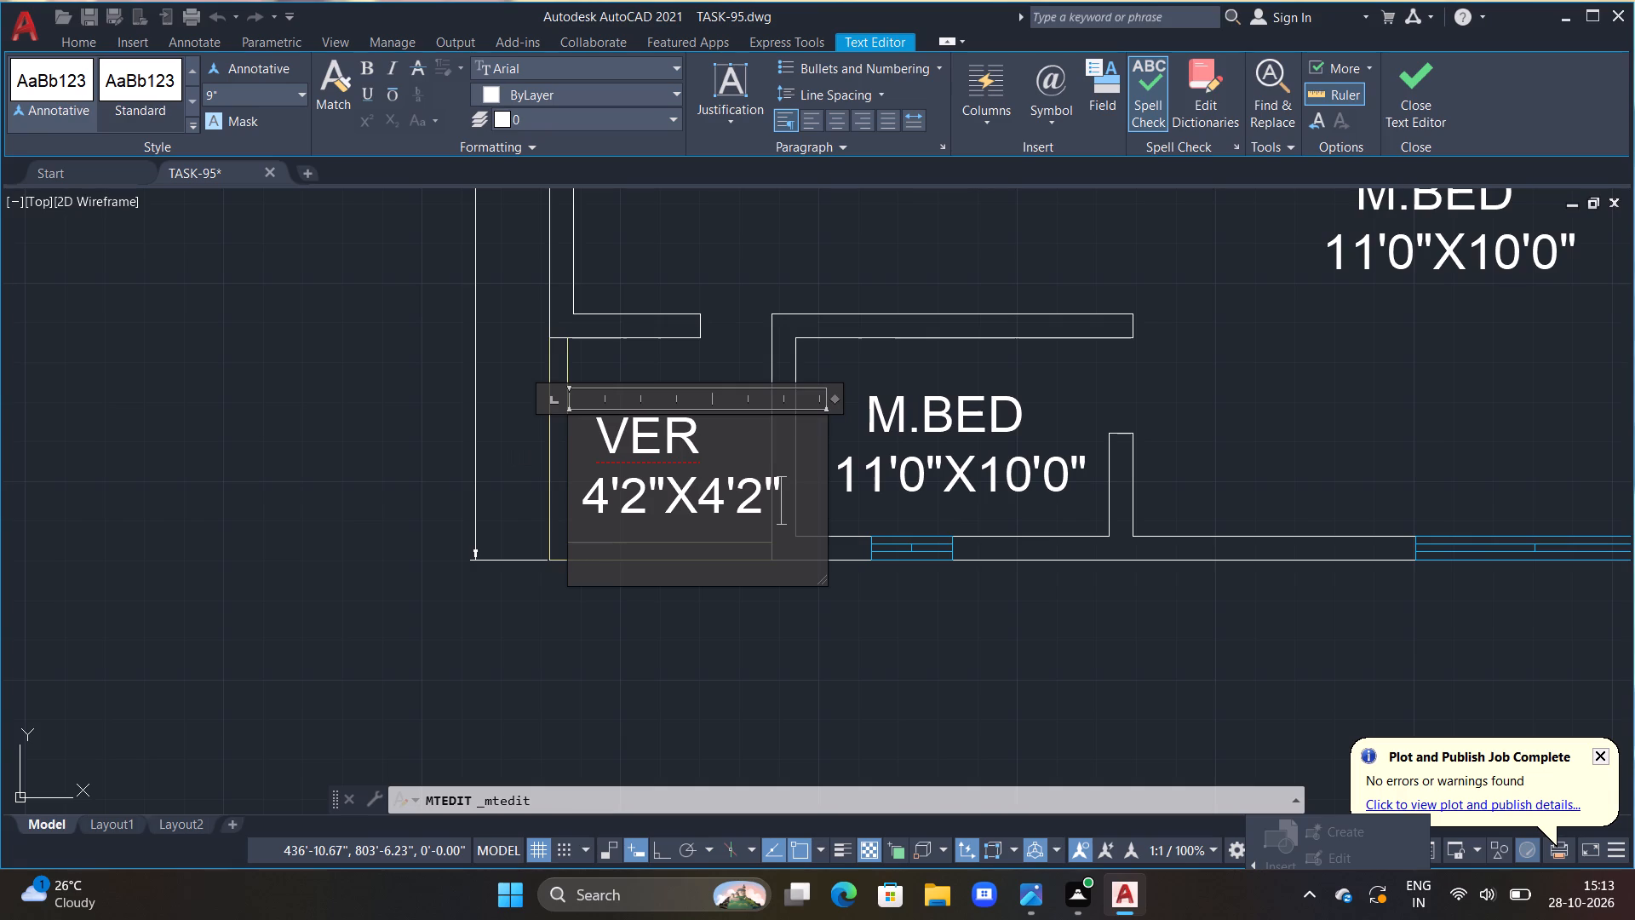
Indent the VER line by two extra spaces above its size line and finish the text edit.
click(602, 431)
key(space)
key(space)
click(618, 699)
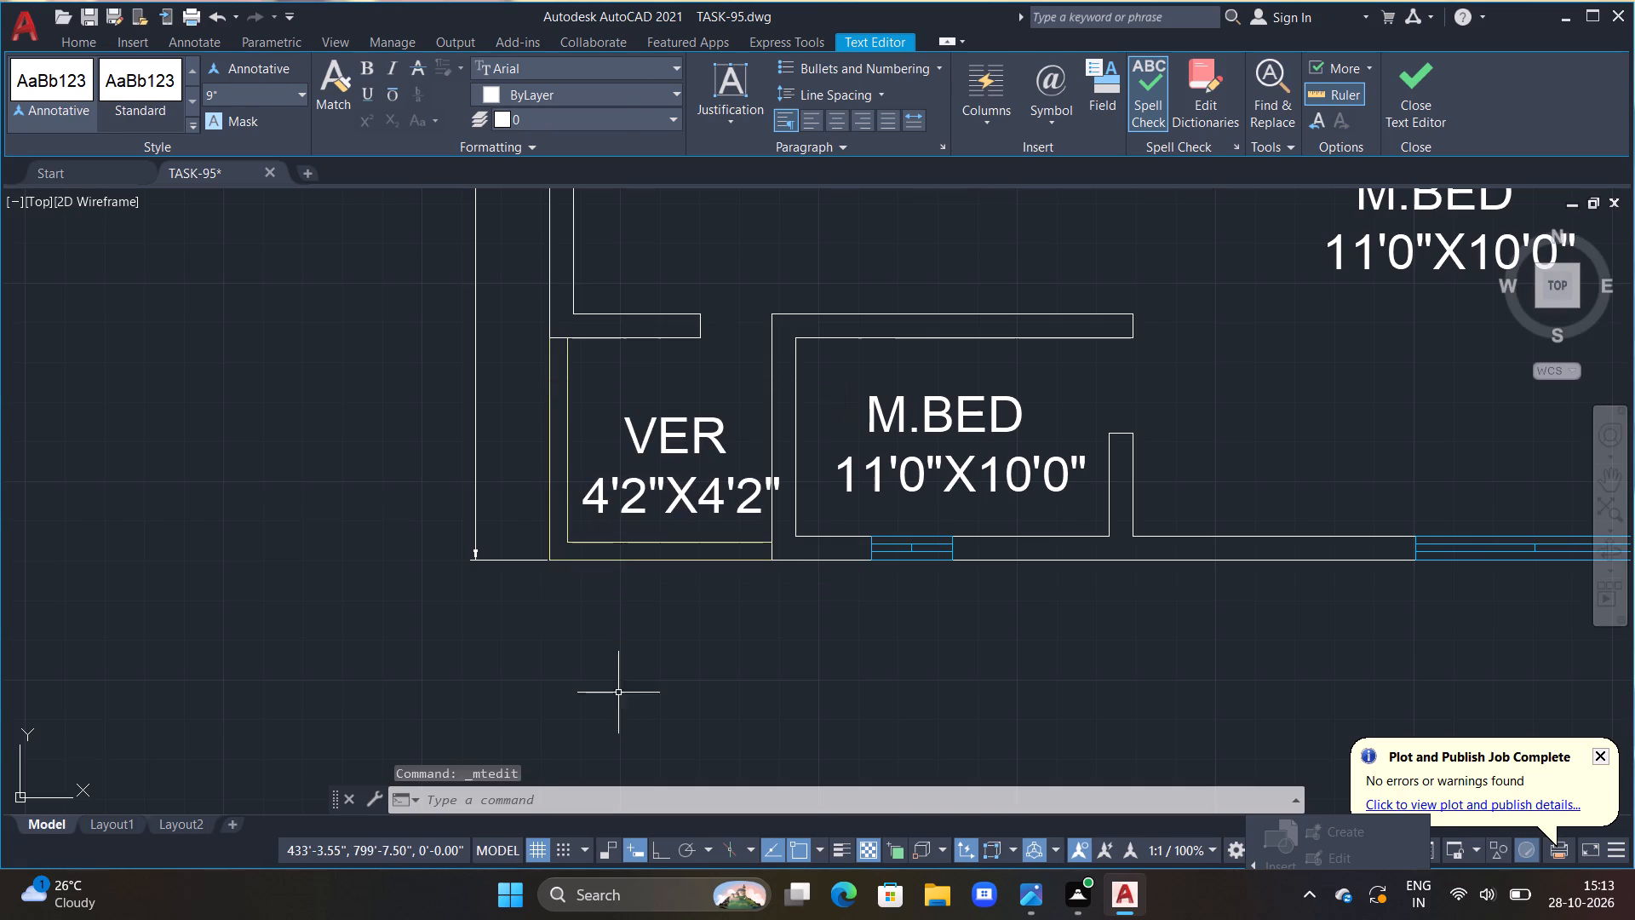
Move the VER 4'2"X4'2" label so it sits centred between the walls of the plan's lower-left corner space.
click(645, 414)
double_click(629, 450)
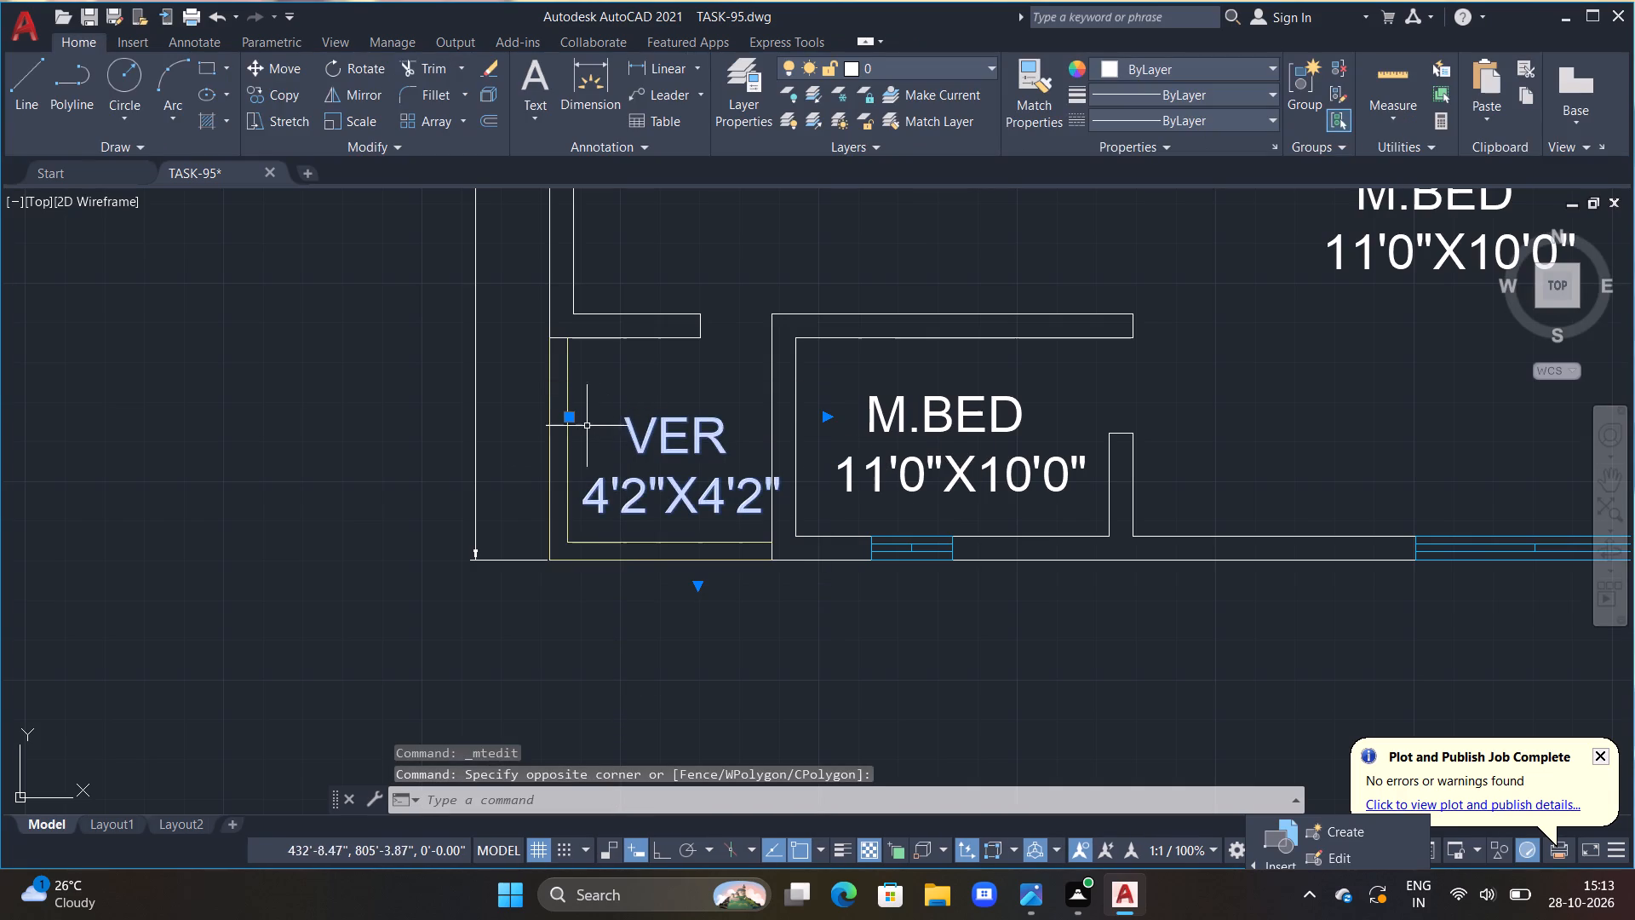
click(569, 420)
click(549, 395)
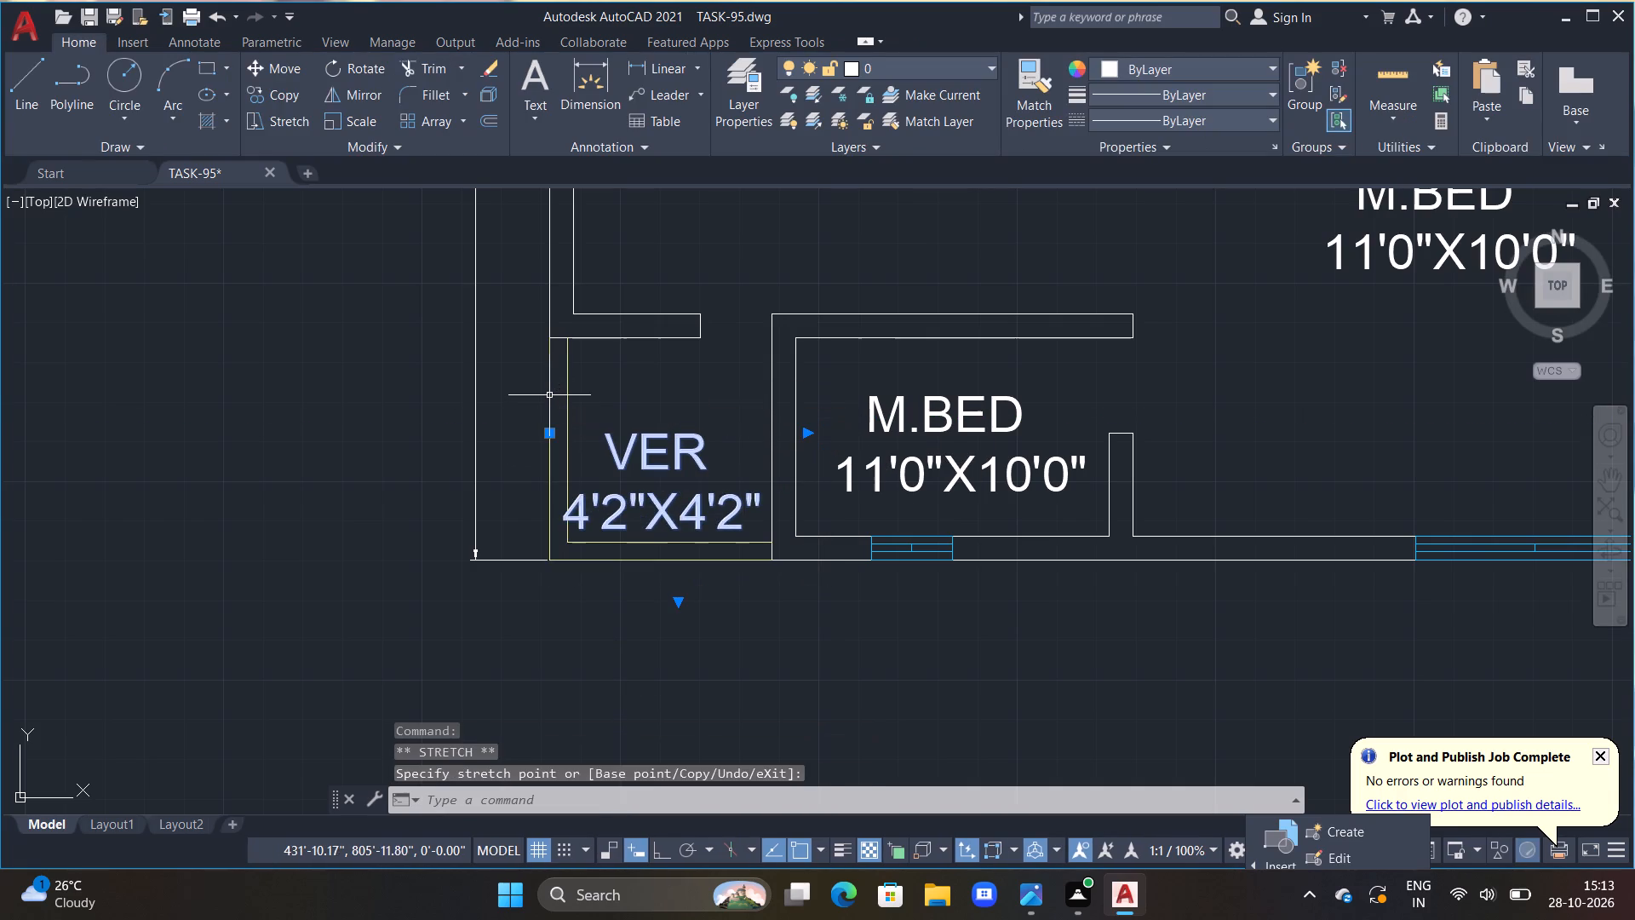
key(Escape)
click(675, 518)
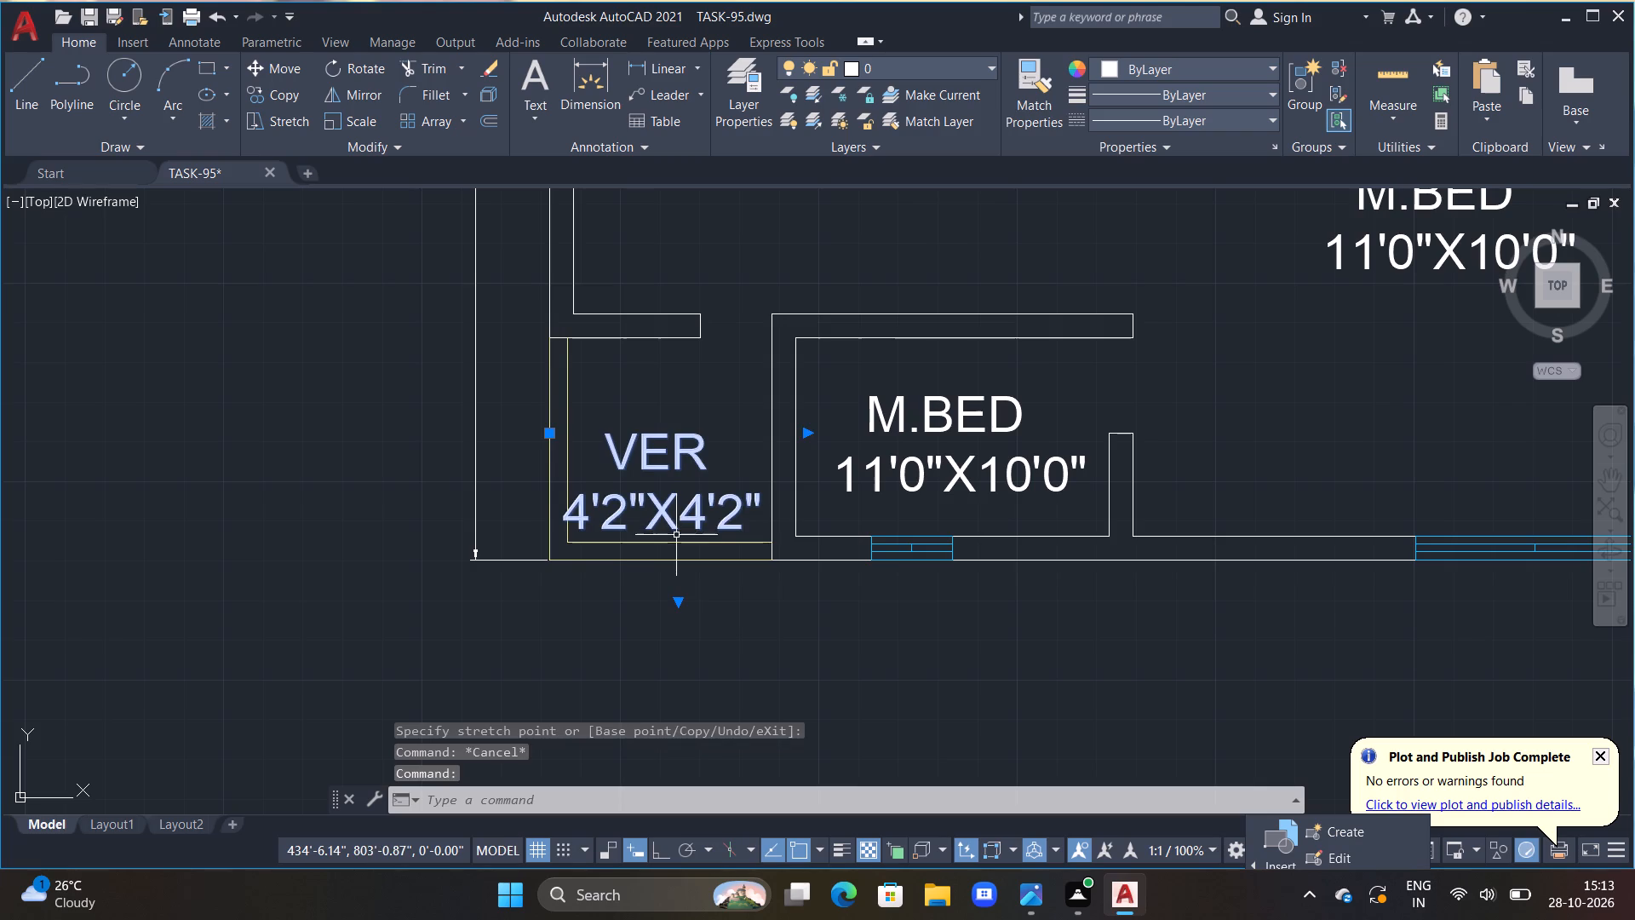
key(m)
key(space)
click(676, 536)
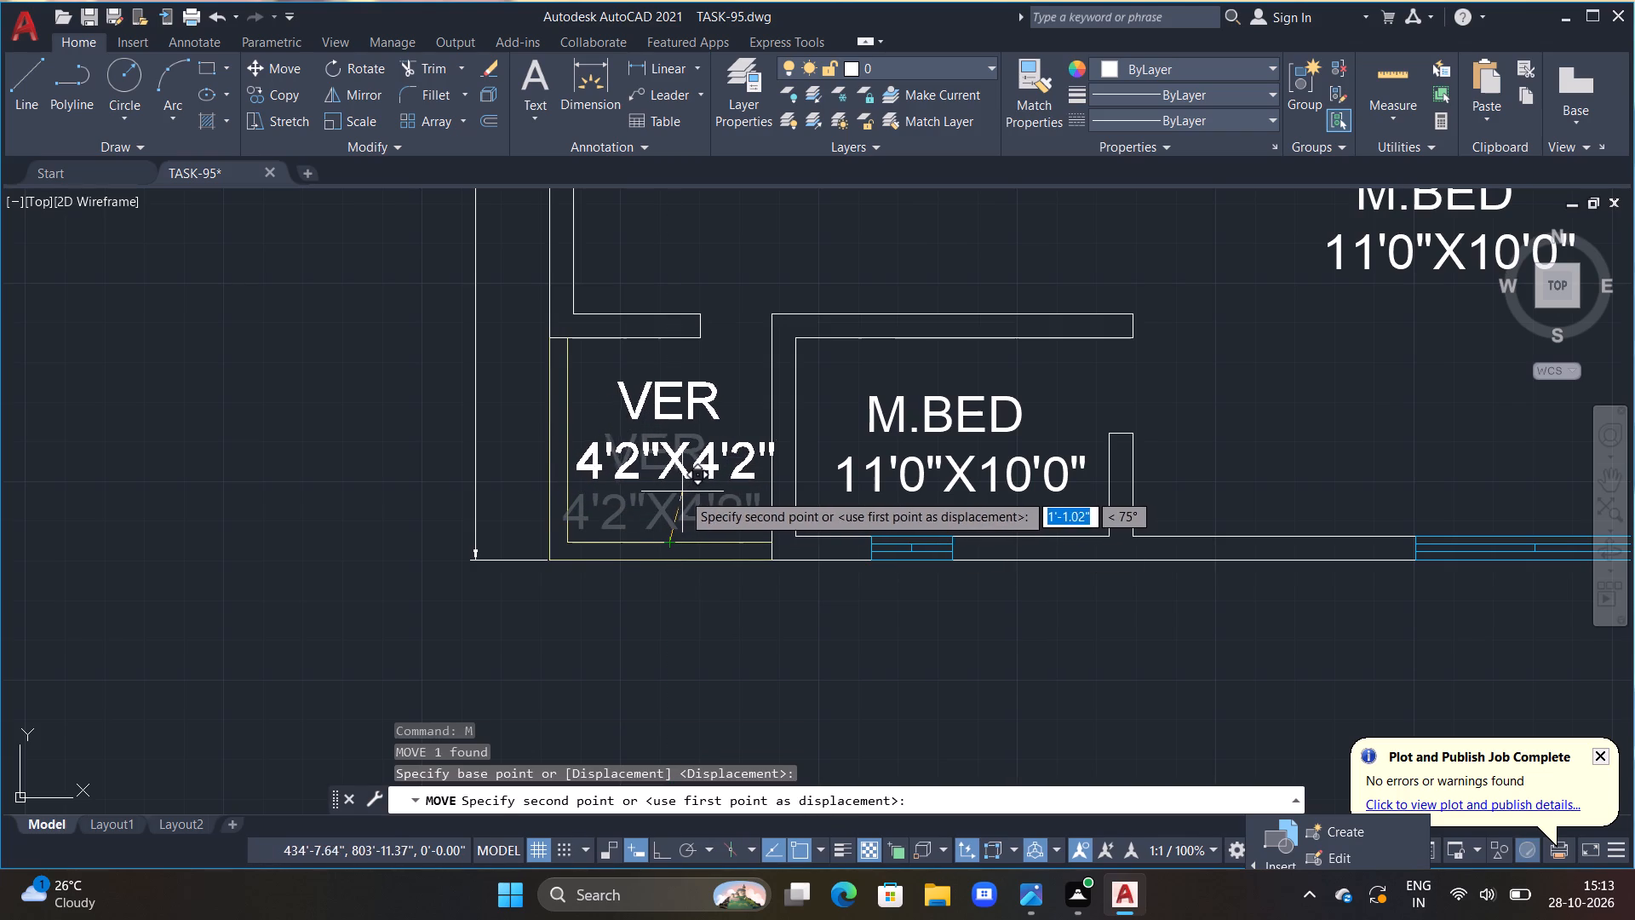
click(680, 493)
click(675, 509)
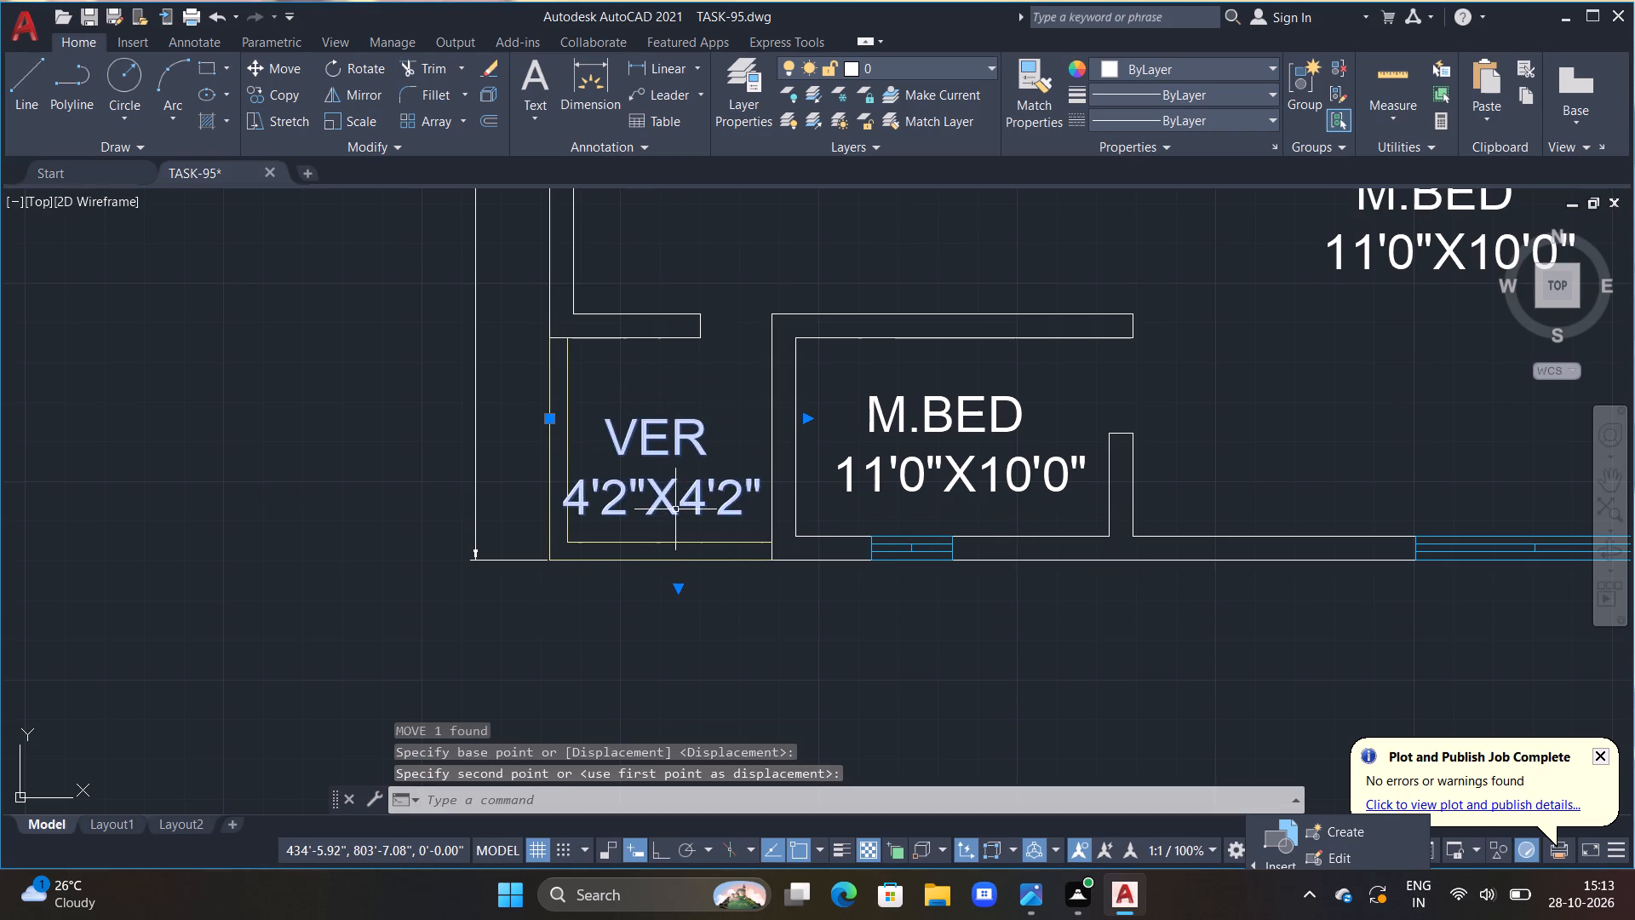
text(M)
key(space)
click(675, 509)
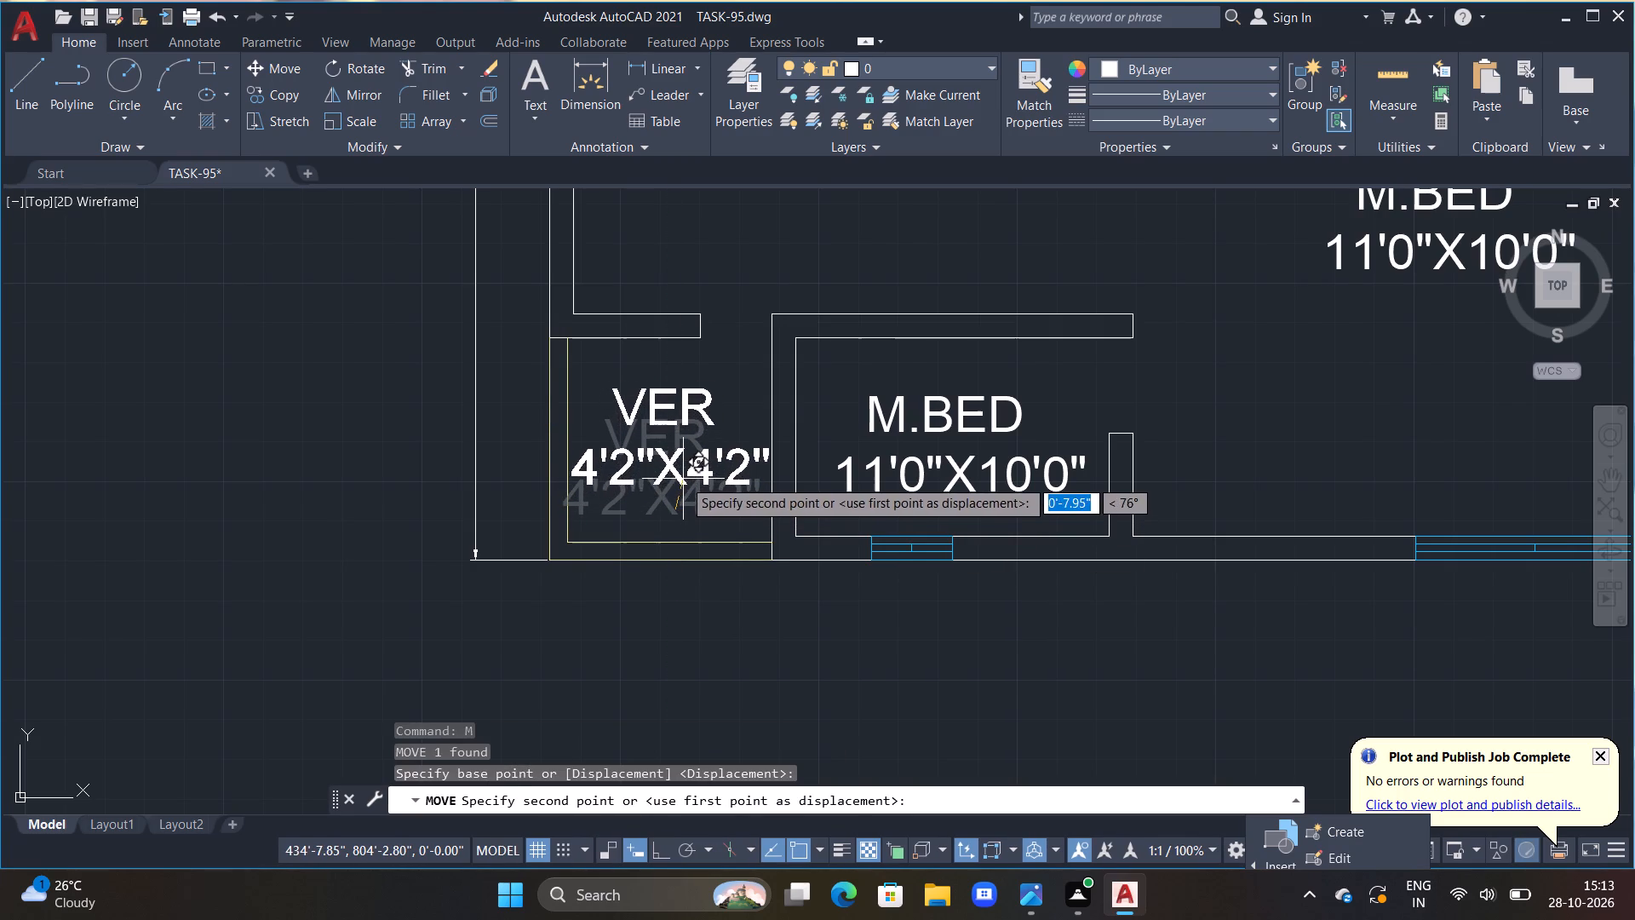
triple_click(683, 479)
key(Escape)
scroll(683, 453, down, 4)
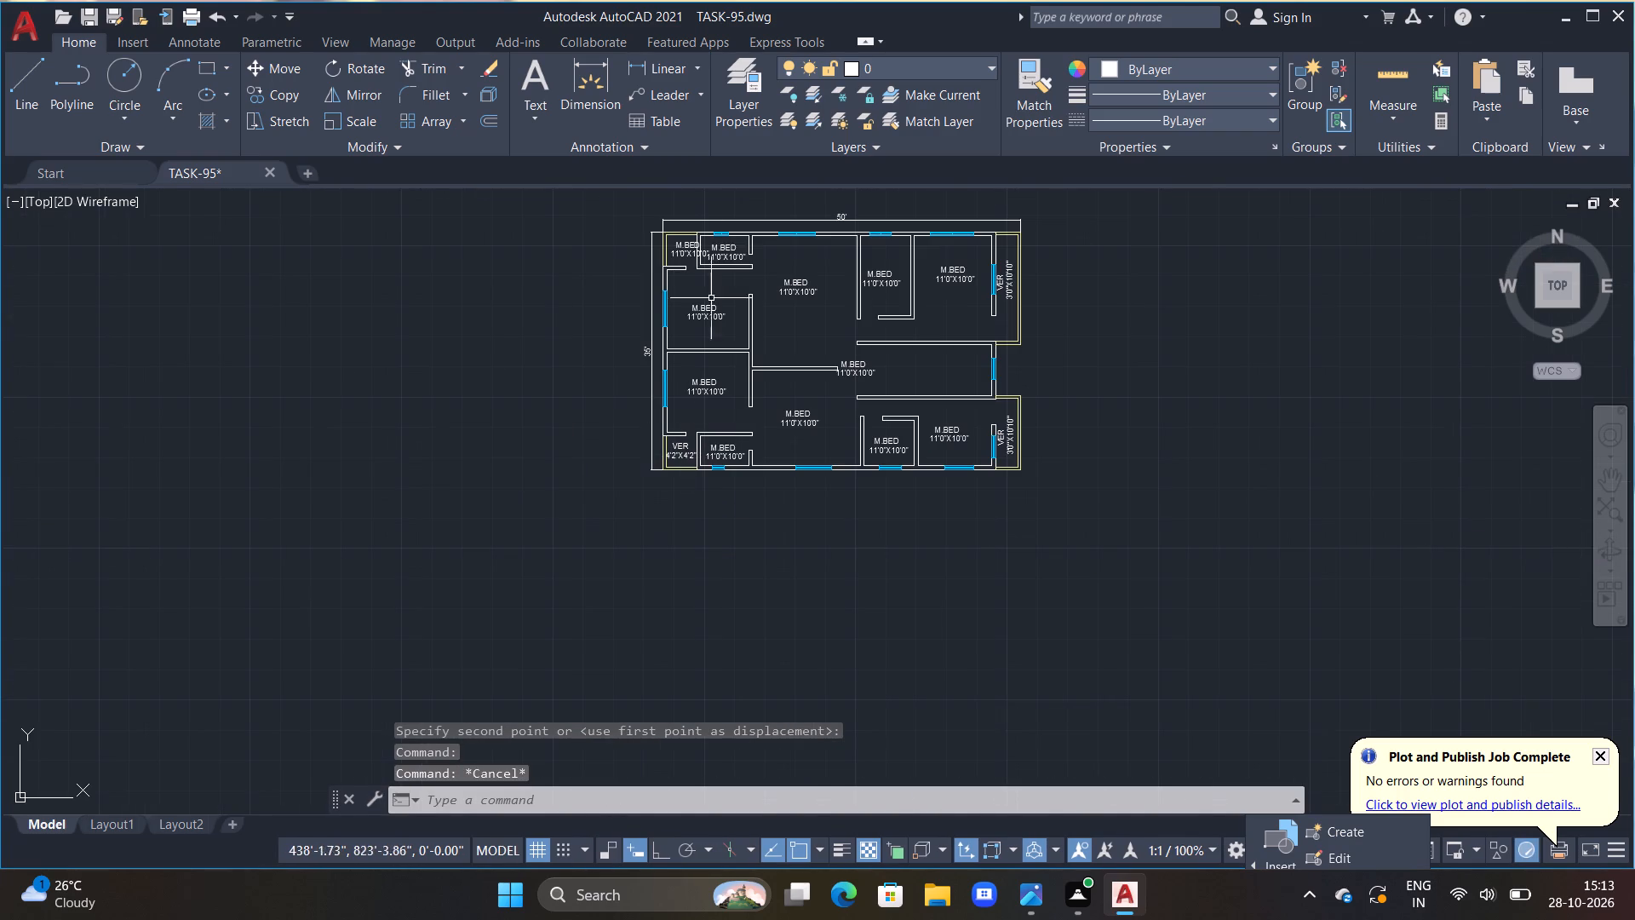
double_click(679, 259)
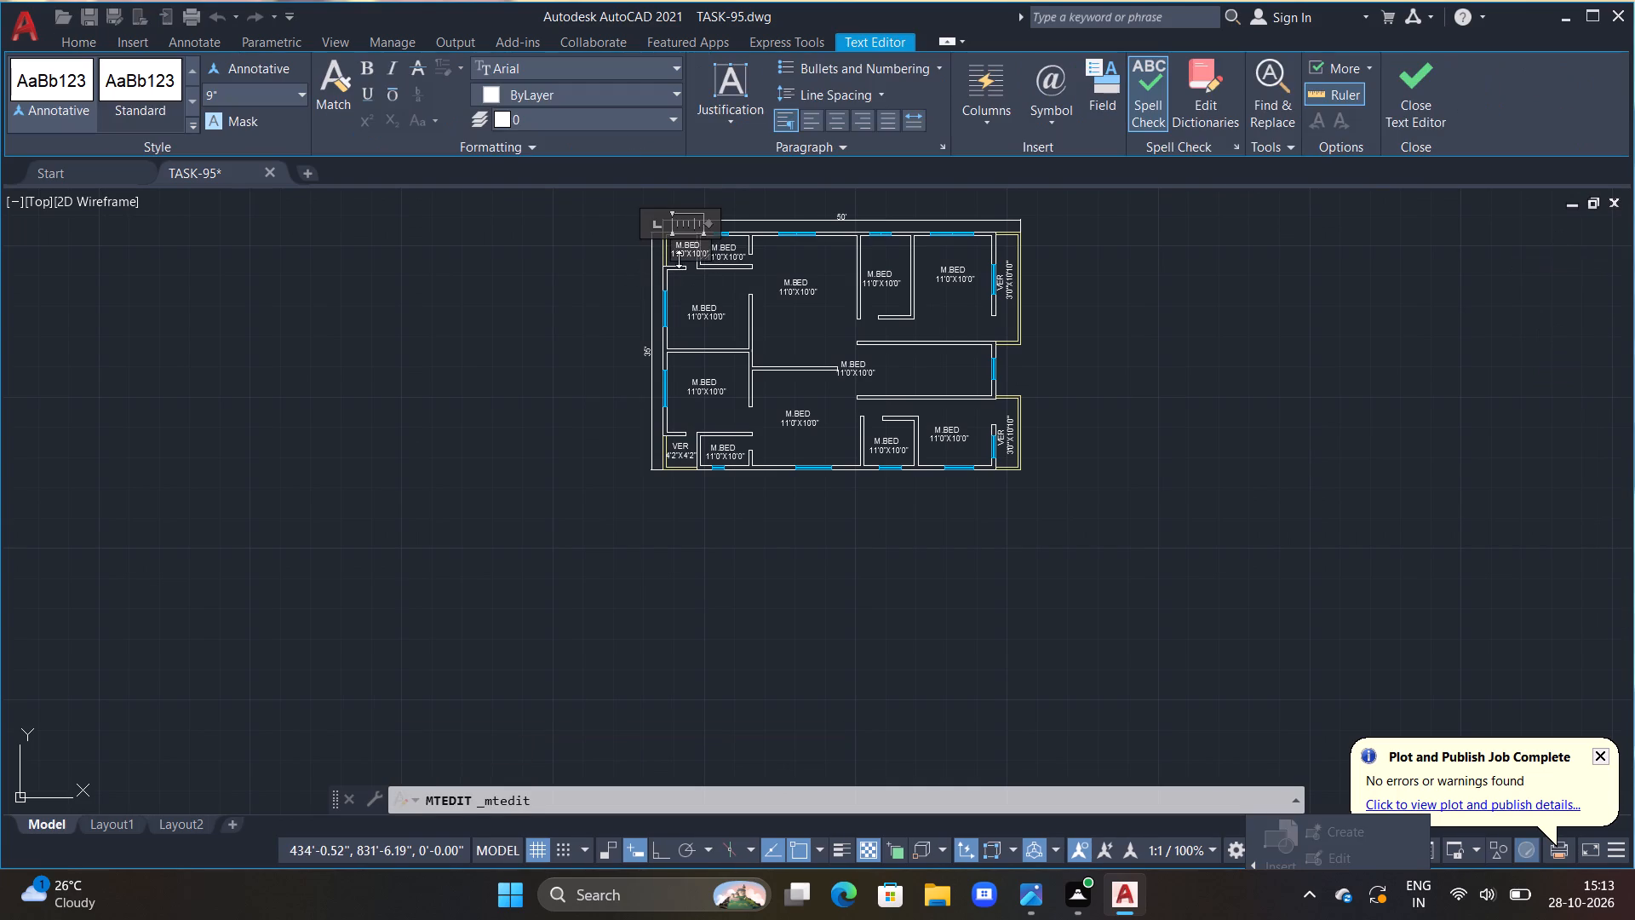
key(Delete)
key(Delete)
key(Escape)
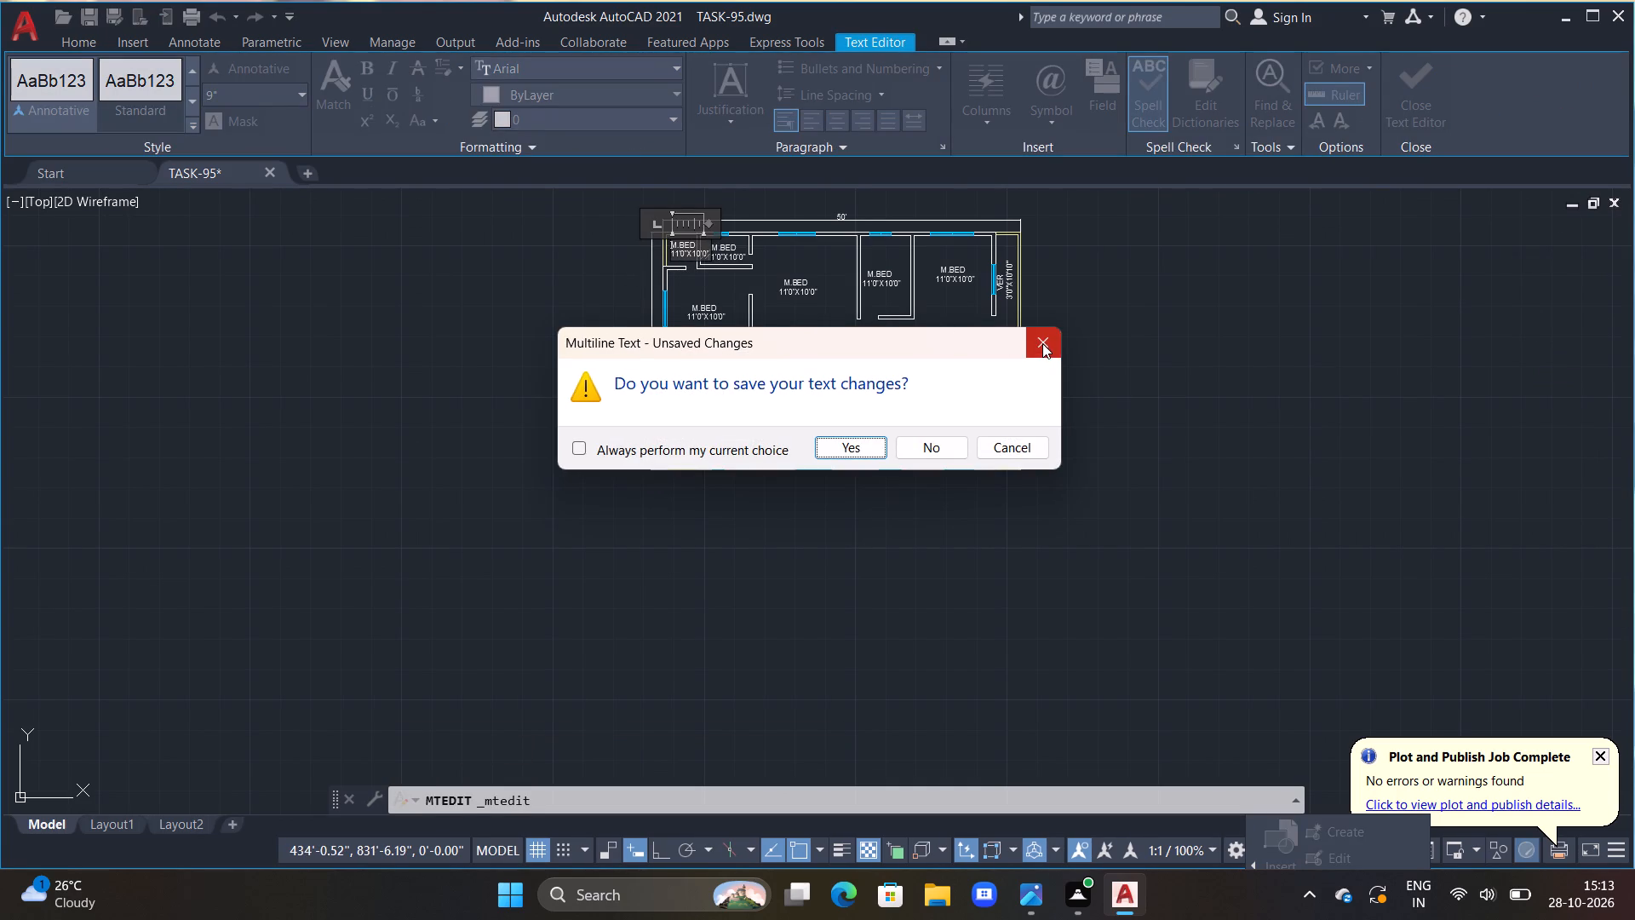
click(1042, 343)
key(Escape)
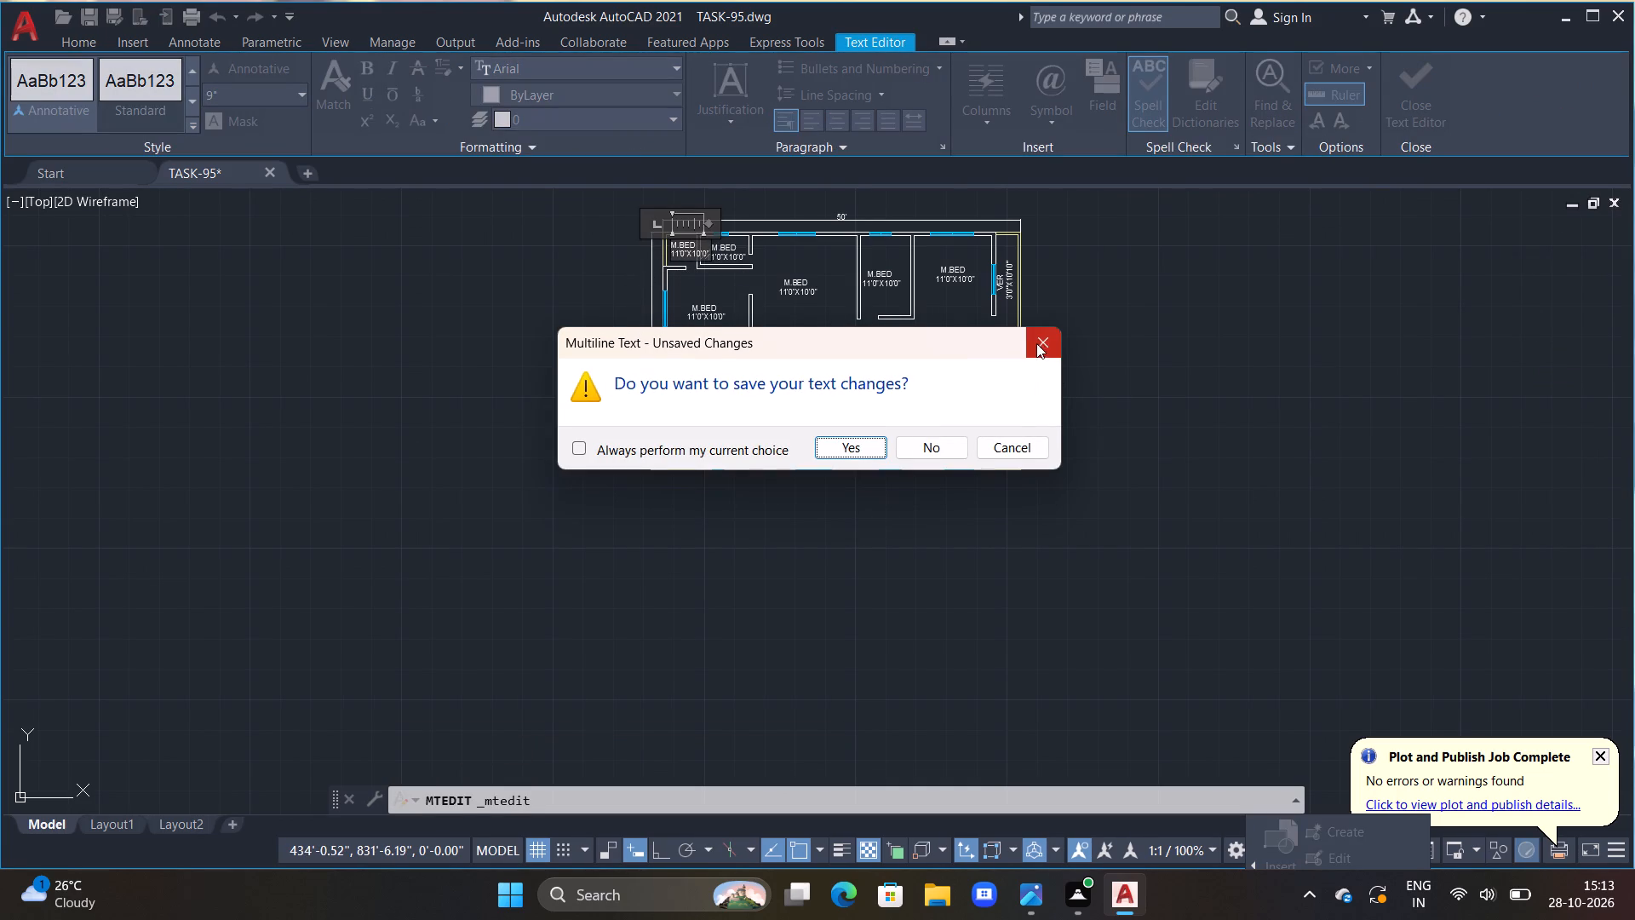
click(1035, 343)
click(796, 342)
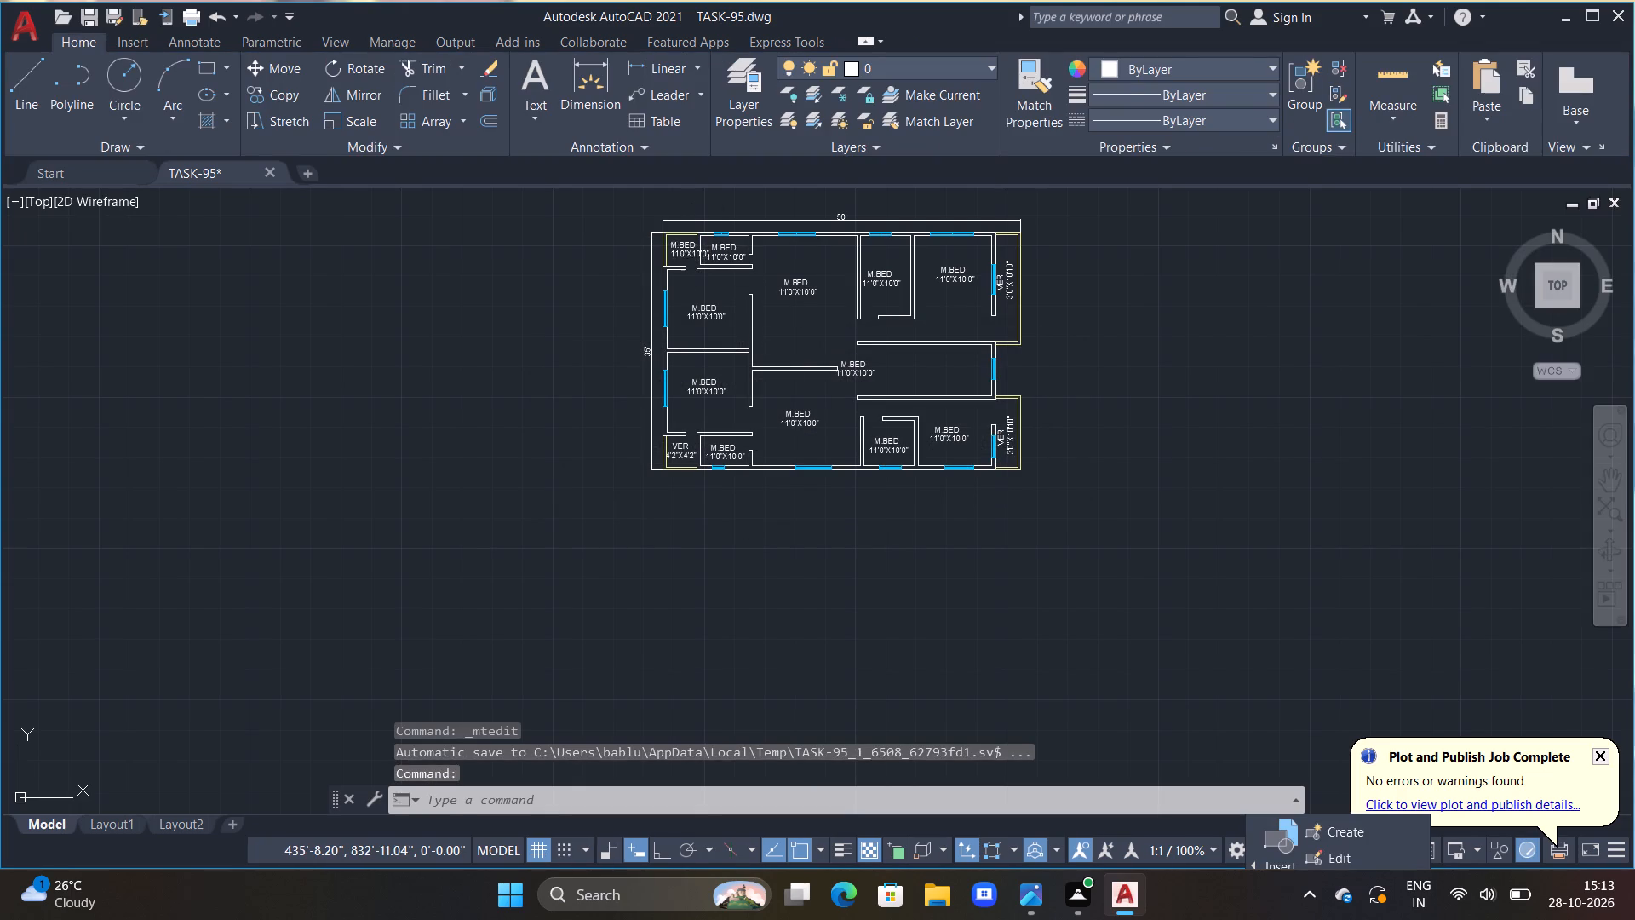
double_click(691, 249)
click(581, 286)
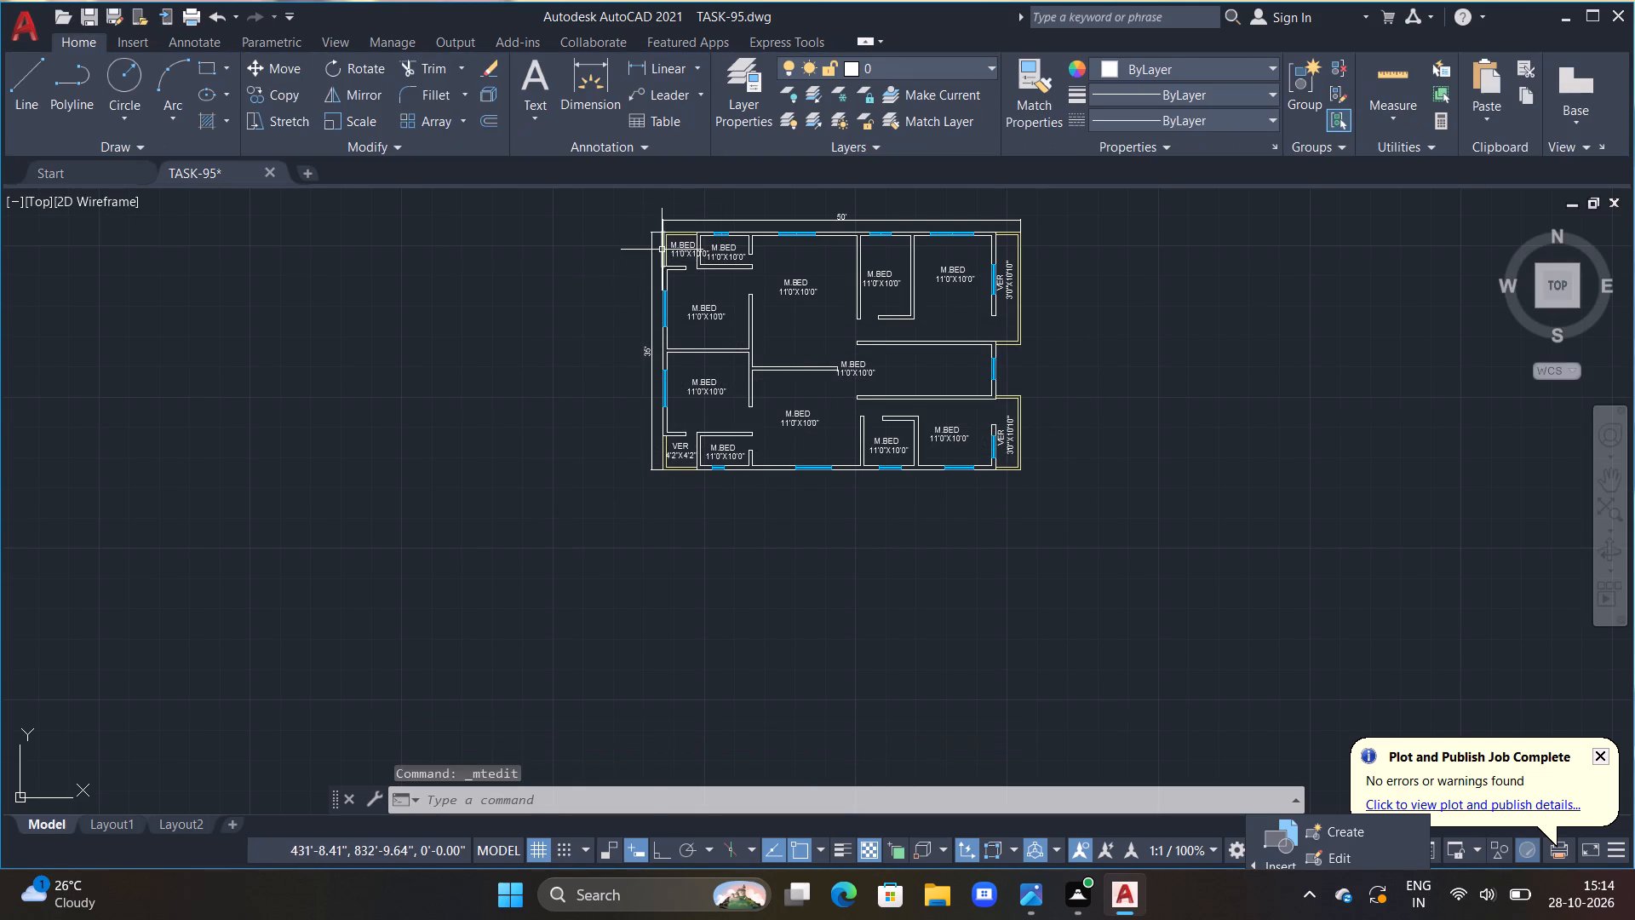
Erase the M.BED label in the yellow-walled space at the plan's upper-left corner.
scroll(665, 249, up, 3)
click(711, 273)
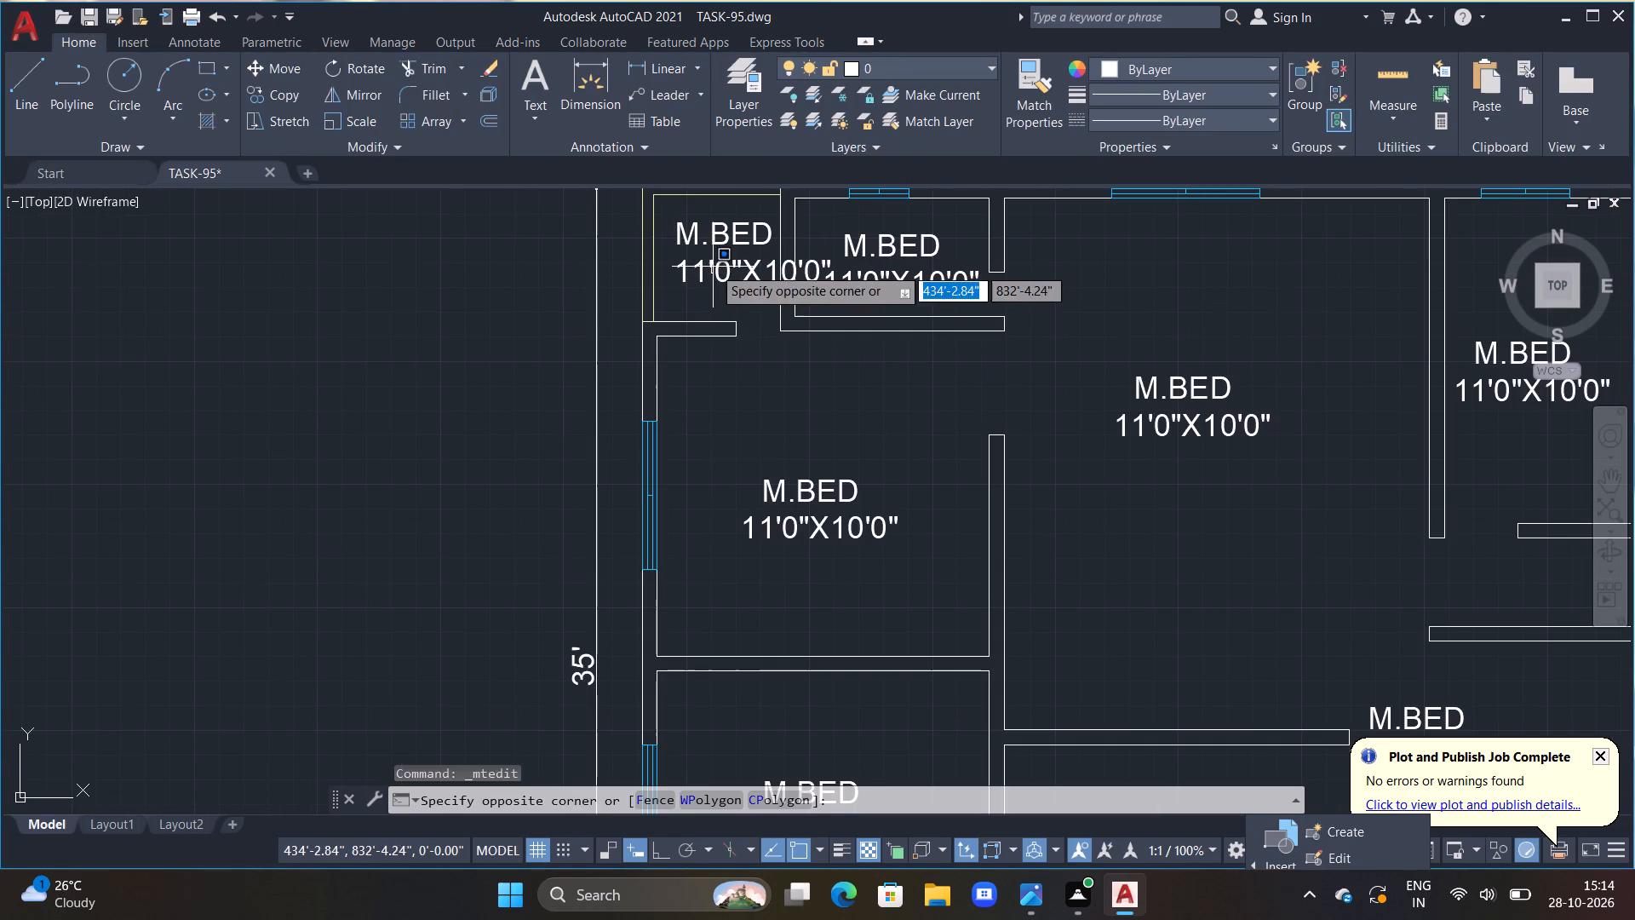
double_click(719, 227)
drag(719, 224, 703, 244)
key(Delete)
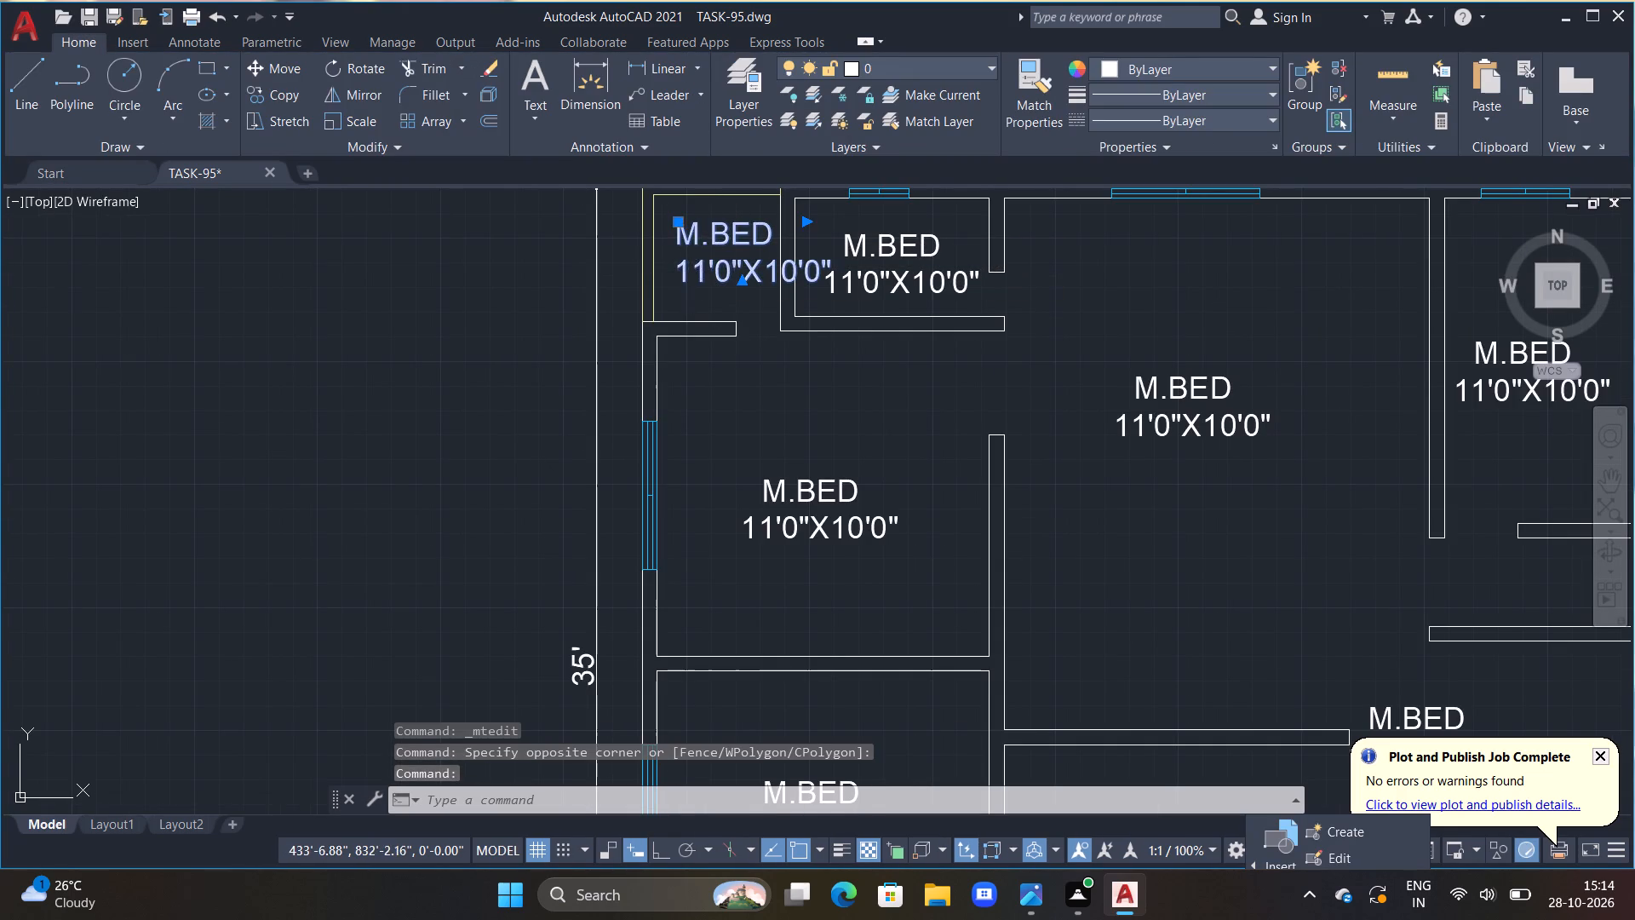
Copy the VER 4'2"X4'2" label from the plan's lower-left corner space into the upper-left corner space and end the copy.
scroll(765, 395, down, 1)
middle_drag(753, 668, 751, 544)
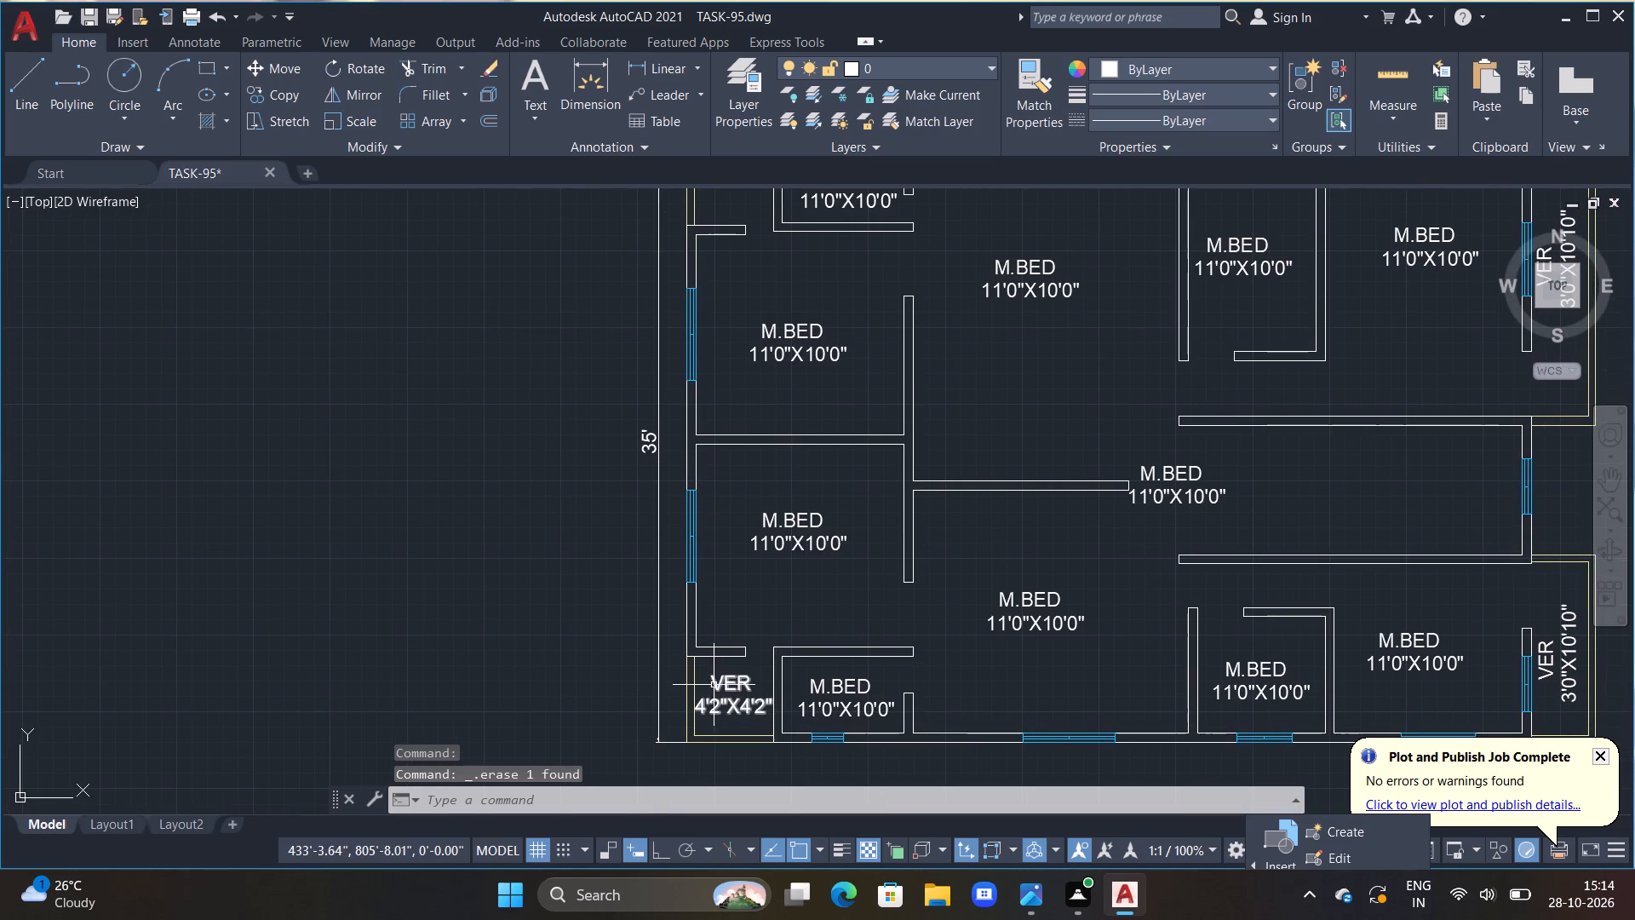
click(720, 687)
key(c)
text(O)
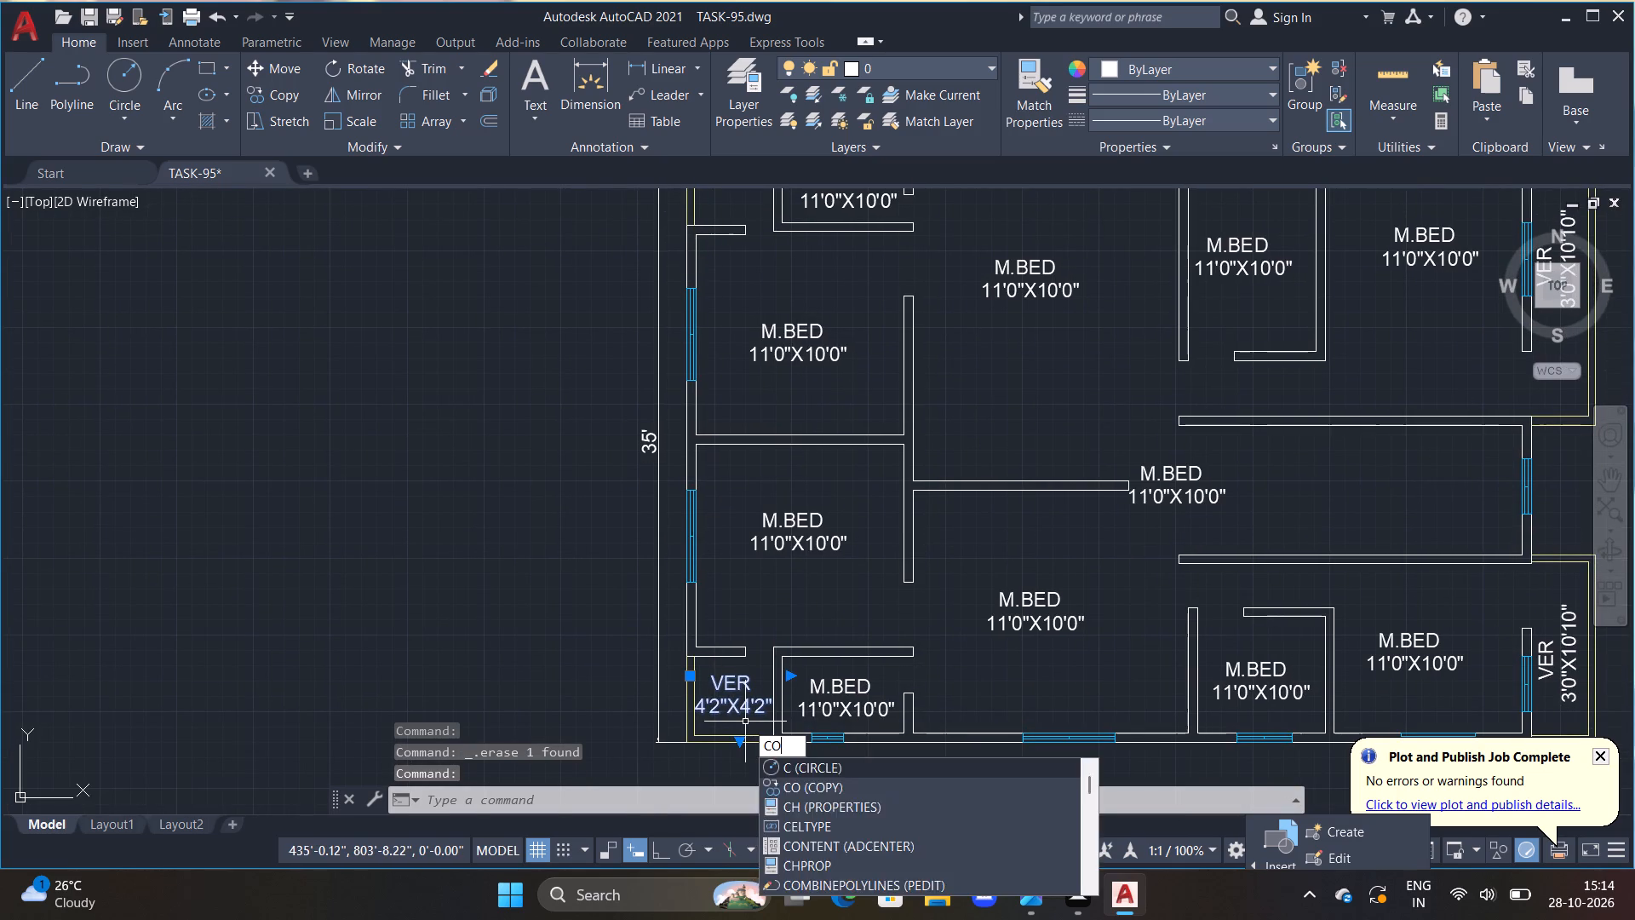
key(space)
drag(745, 722, 730, 561)
middle_drag(732, 359, 729, 852)
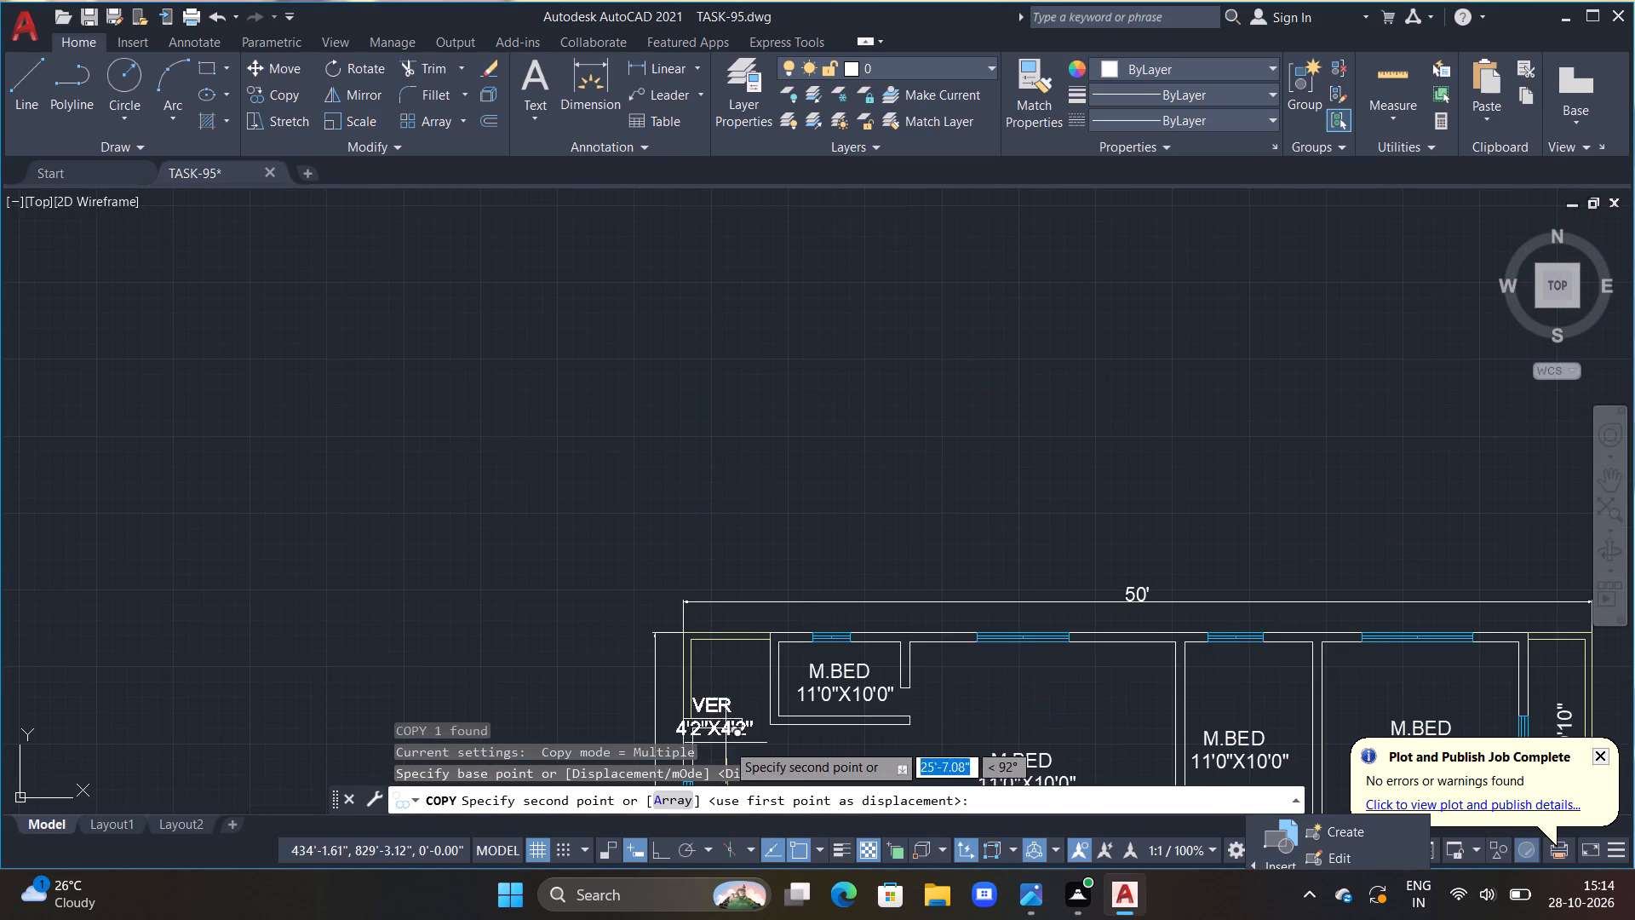
middle_drag(740, 702, 736, 625)
scroll(755, 643, up, 3)
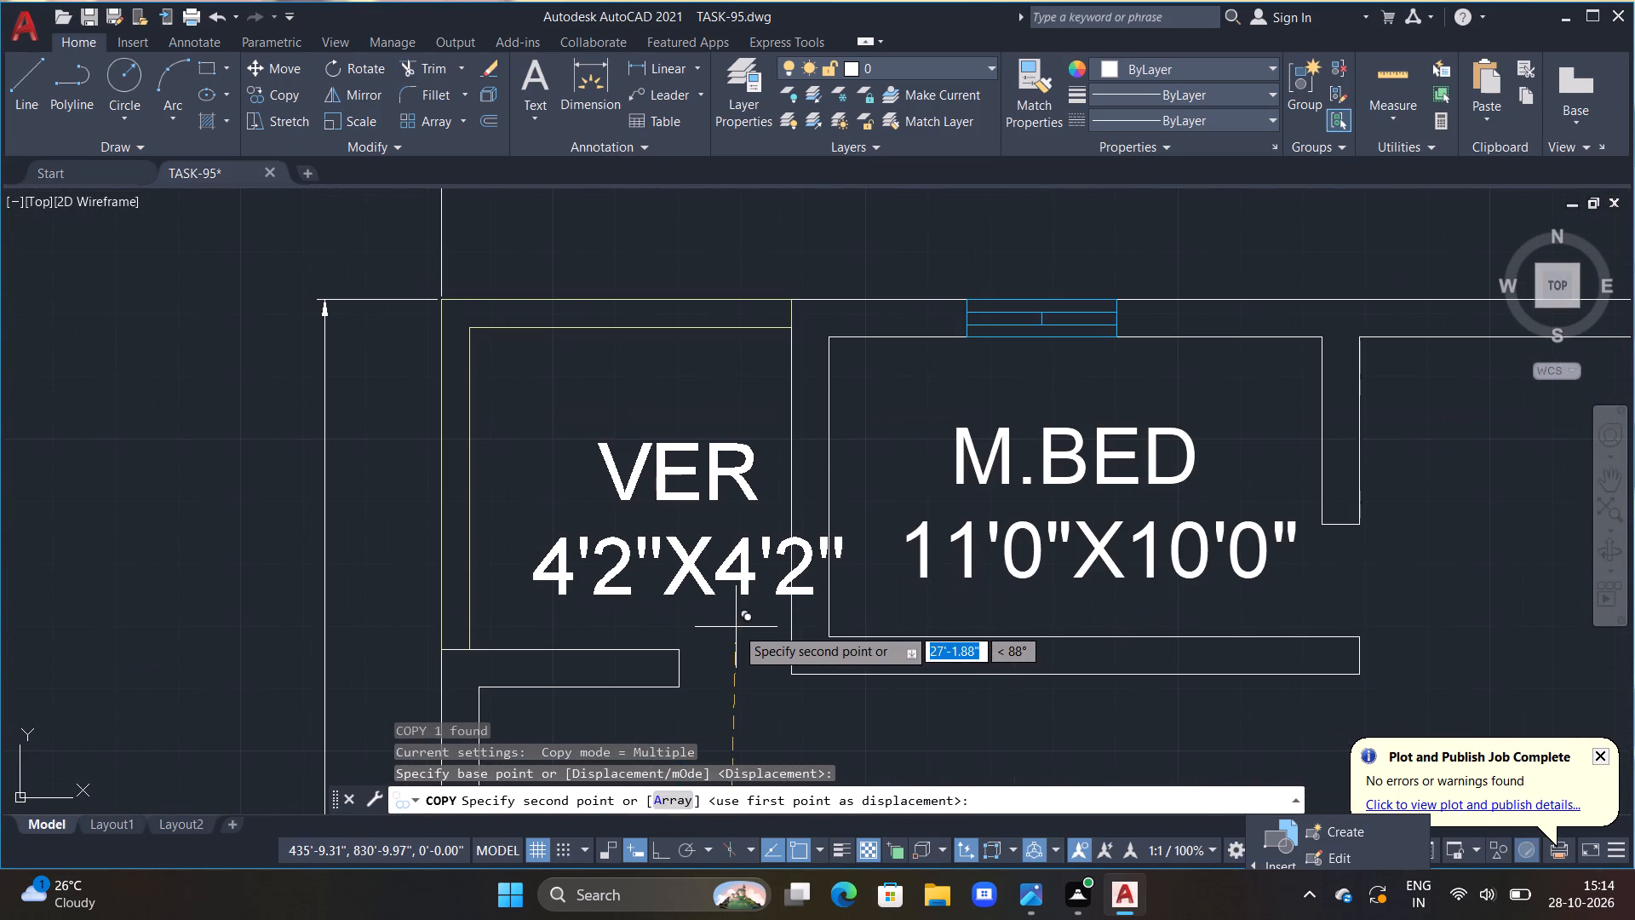
double_click(677, 594)
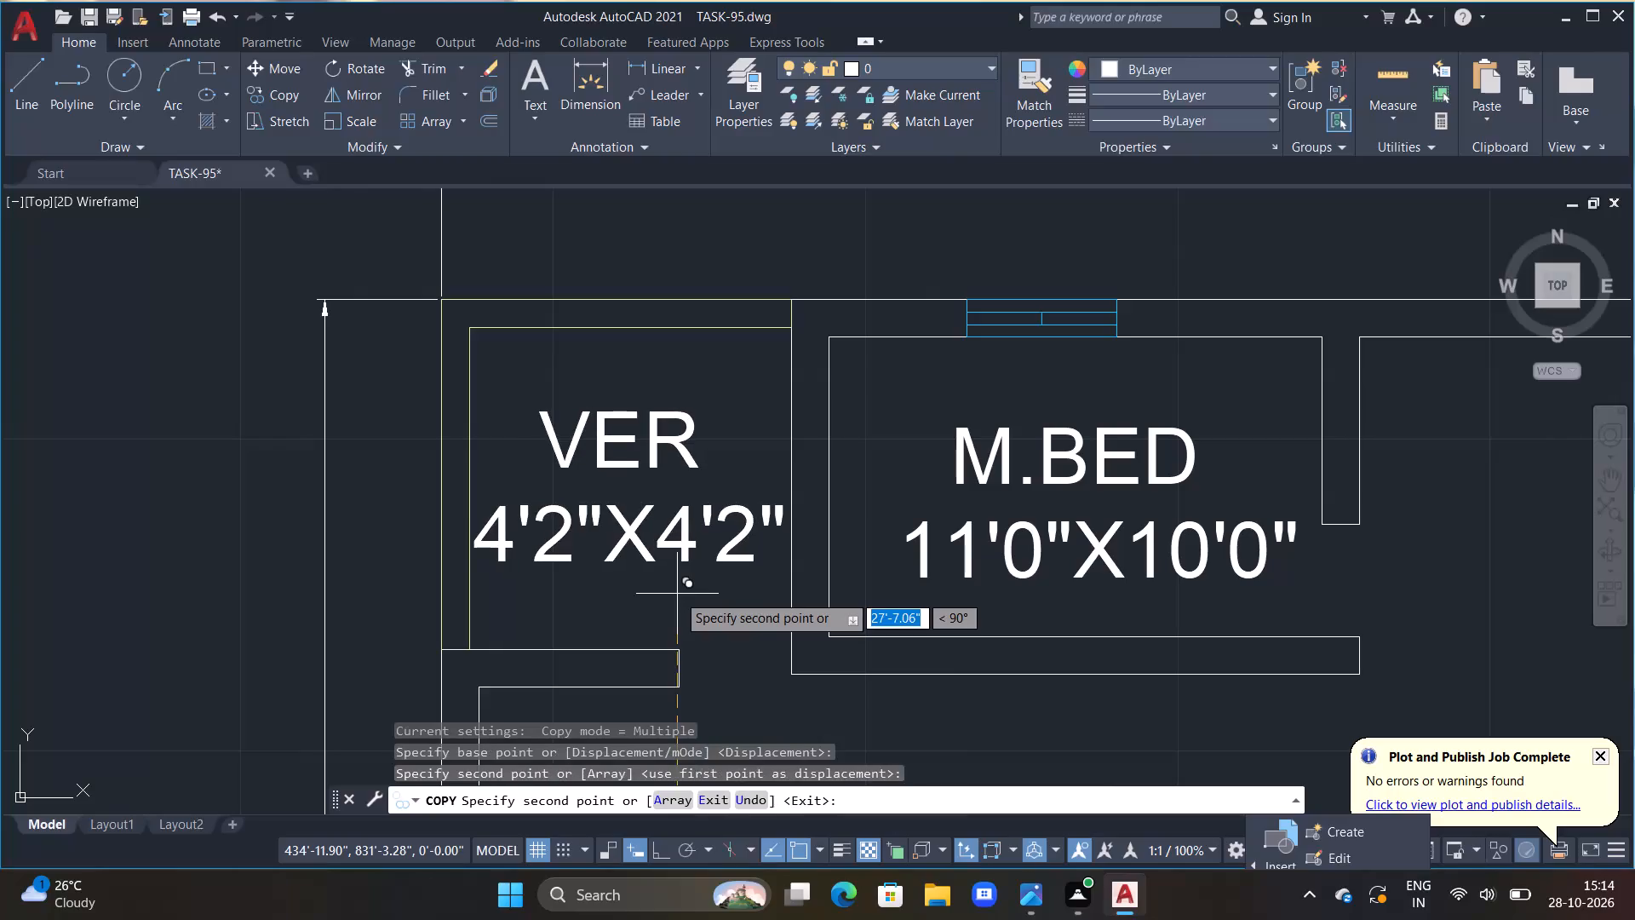
key(Escape)
Replace the M.BED text in the small windowed room beside the upper-left VER space with the room name BATH.
middle_drag(795, 622, 546, 609)
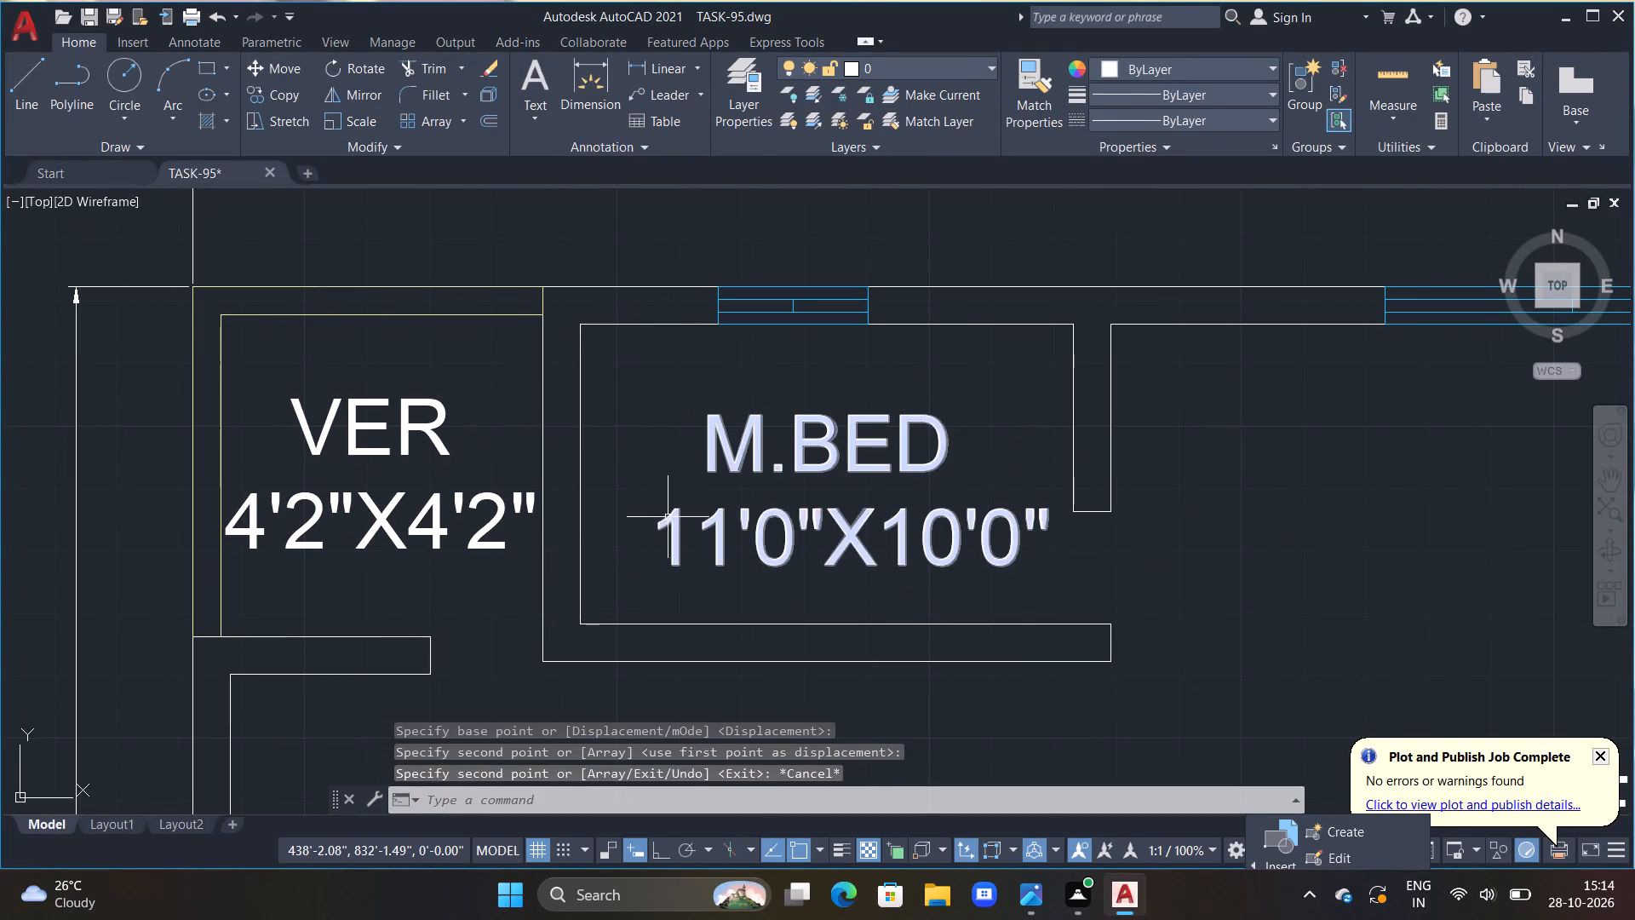
triple_click(668, 517)
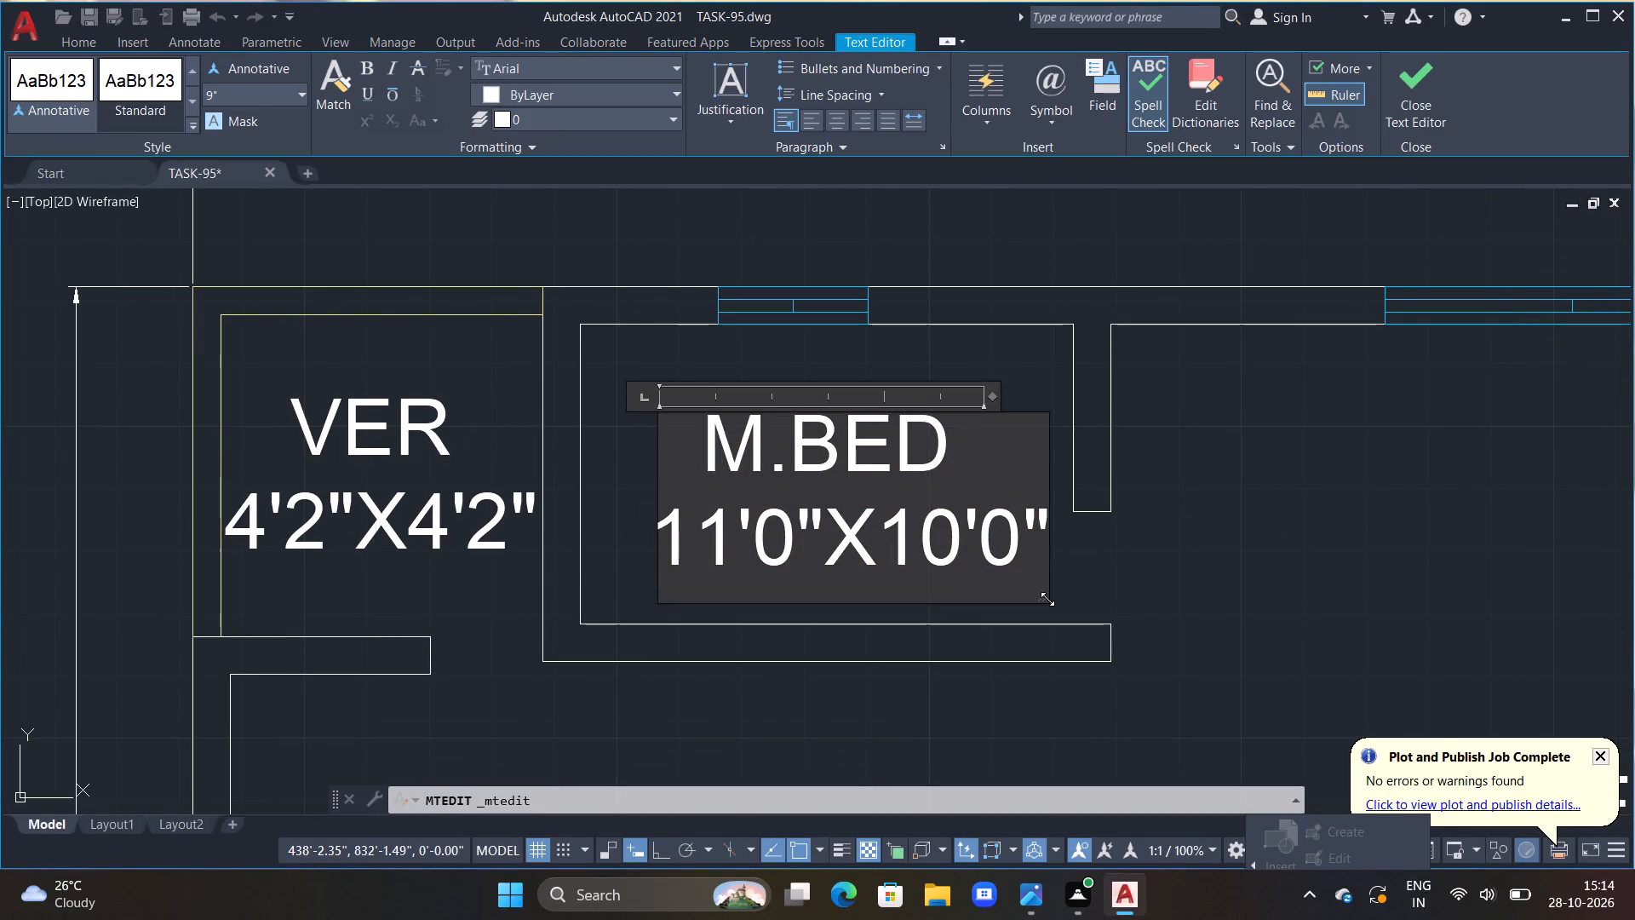
drag(1047, 599, 1124, 702)
triple_click(1053, 551)
key(BackSpace)
key(BackSpace)
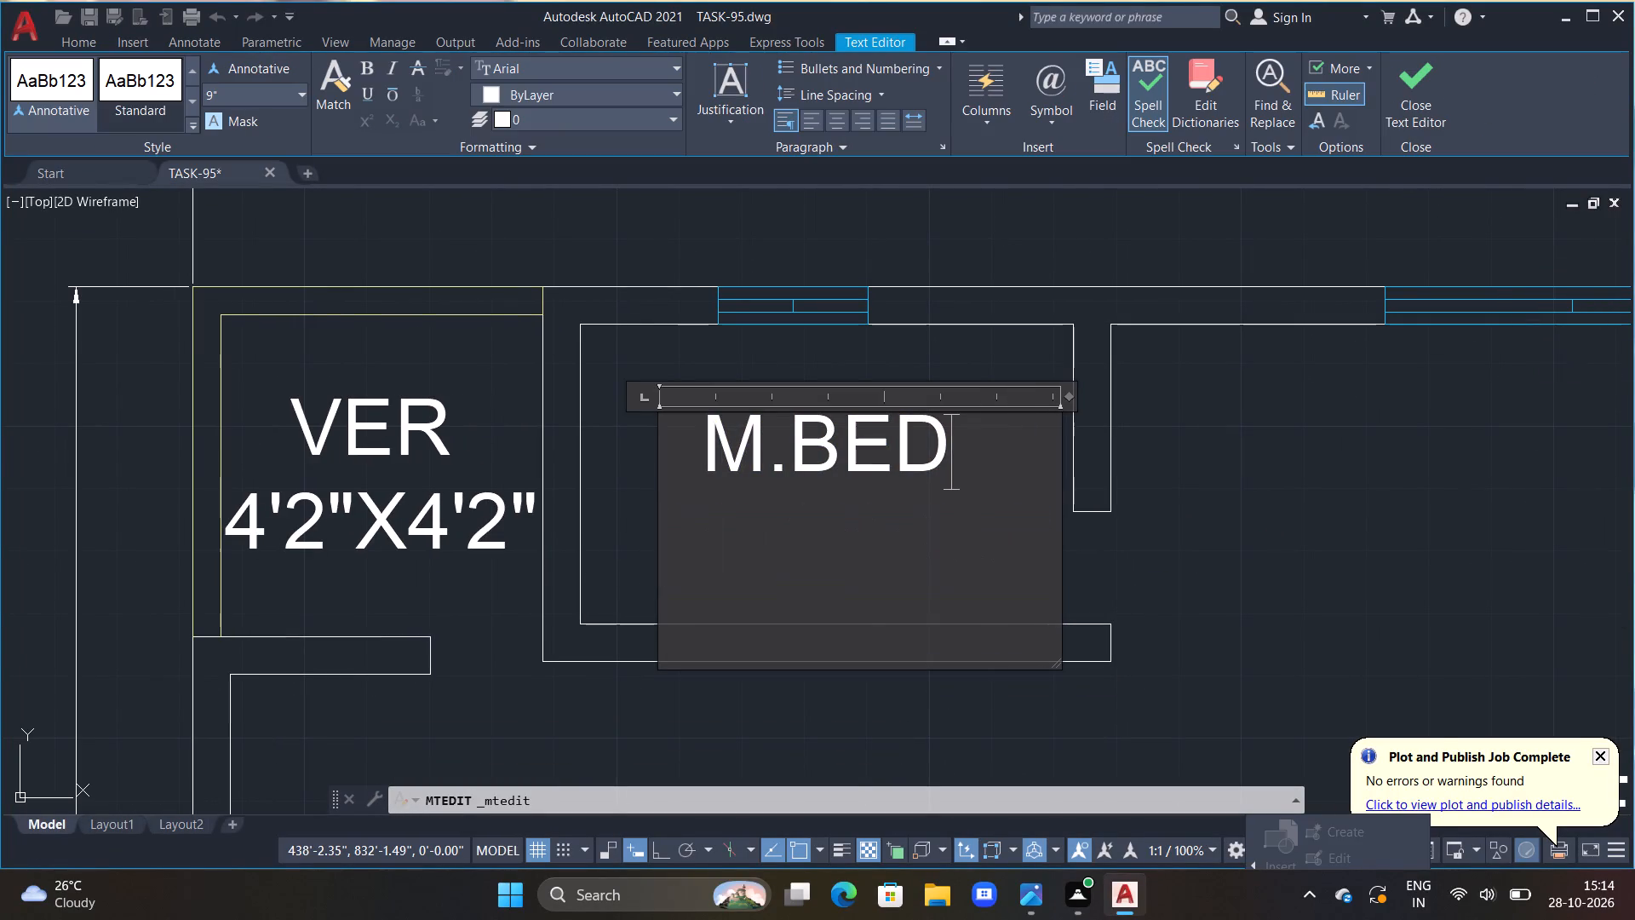
key(BackSpace)
key(BackSpace)
key(BackSpace)
key(BackSpace)
key(BackSpace)
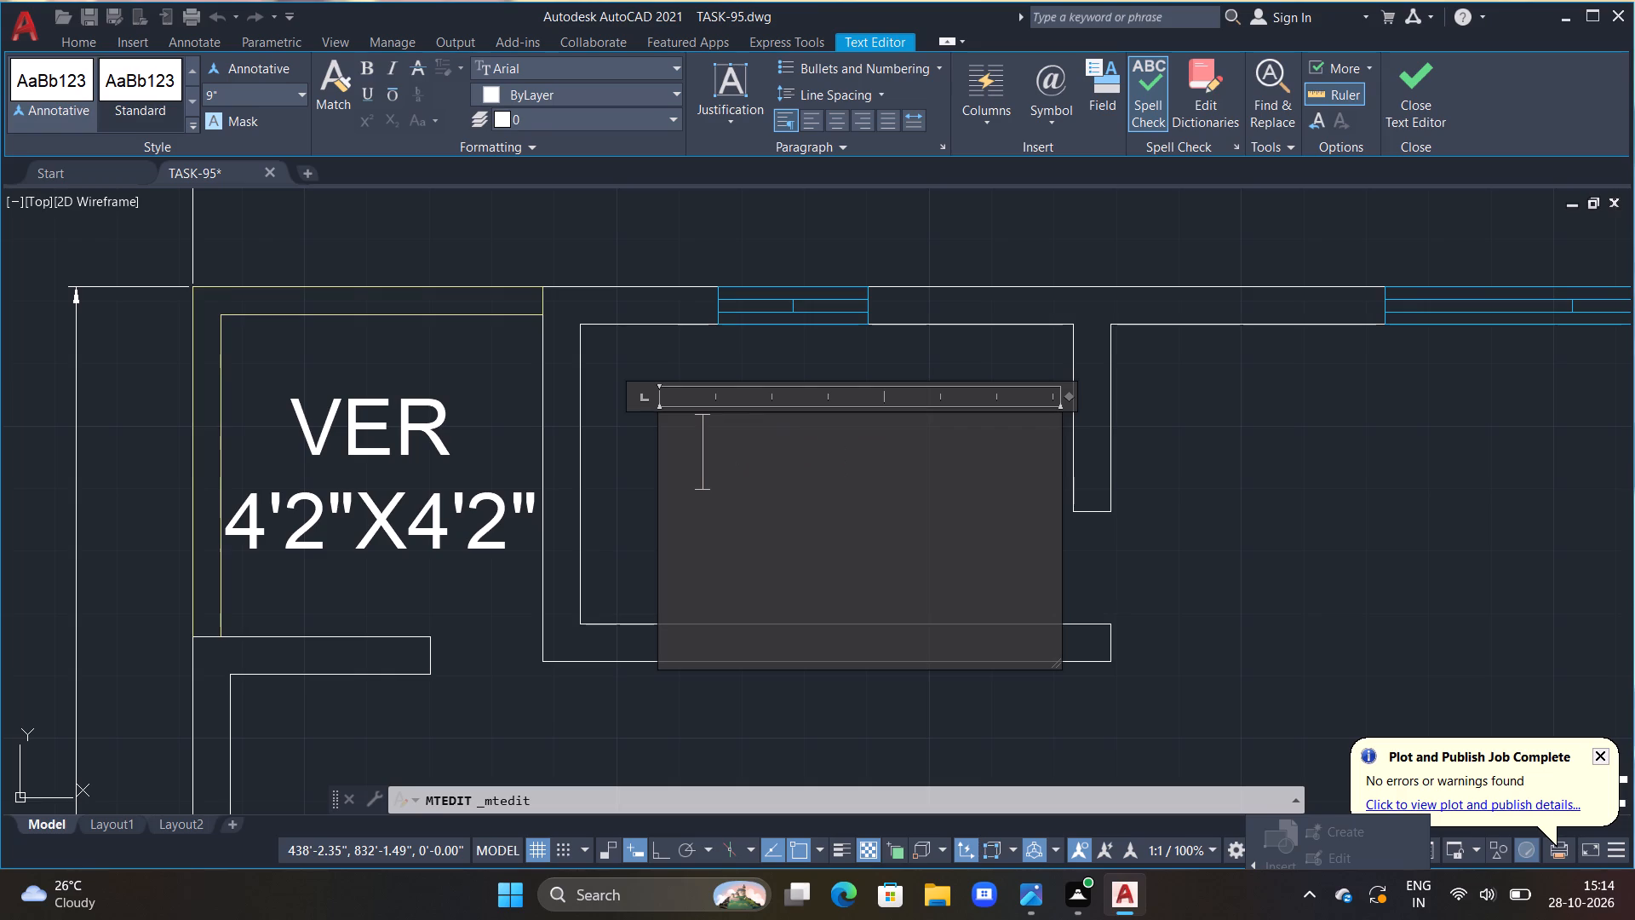
text(BATH)
key(Return)
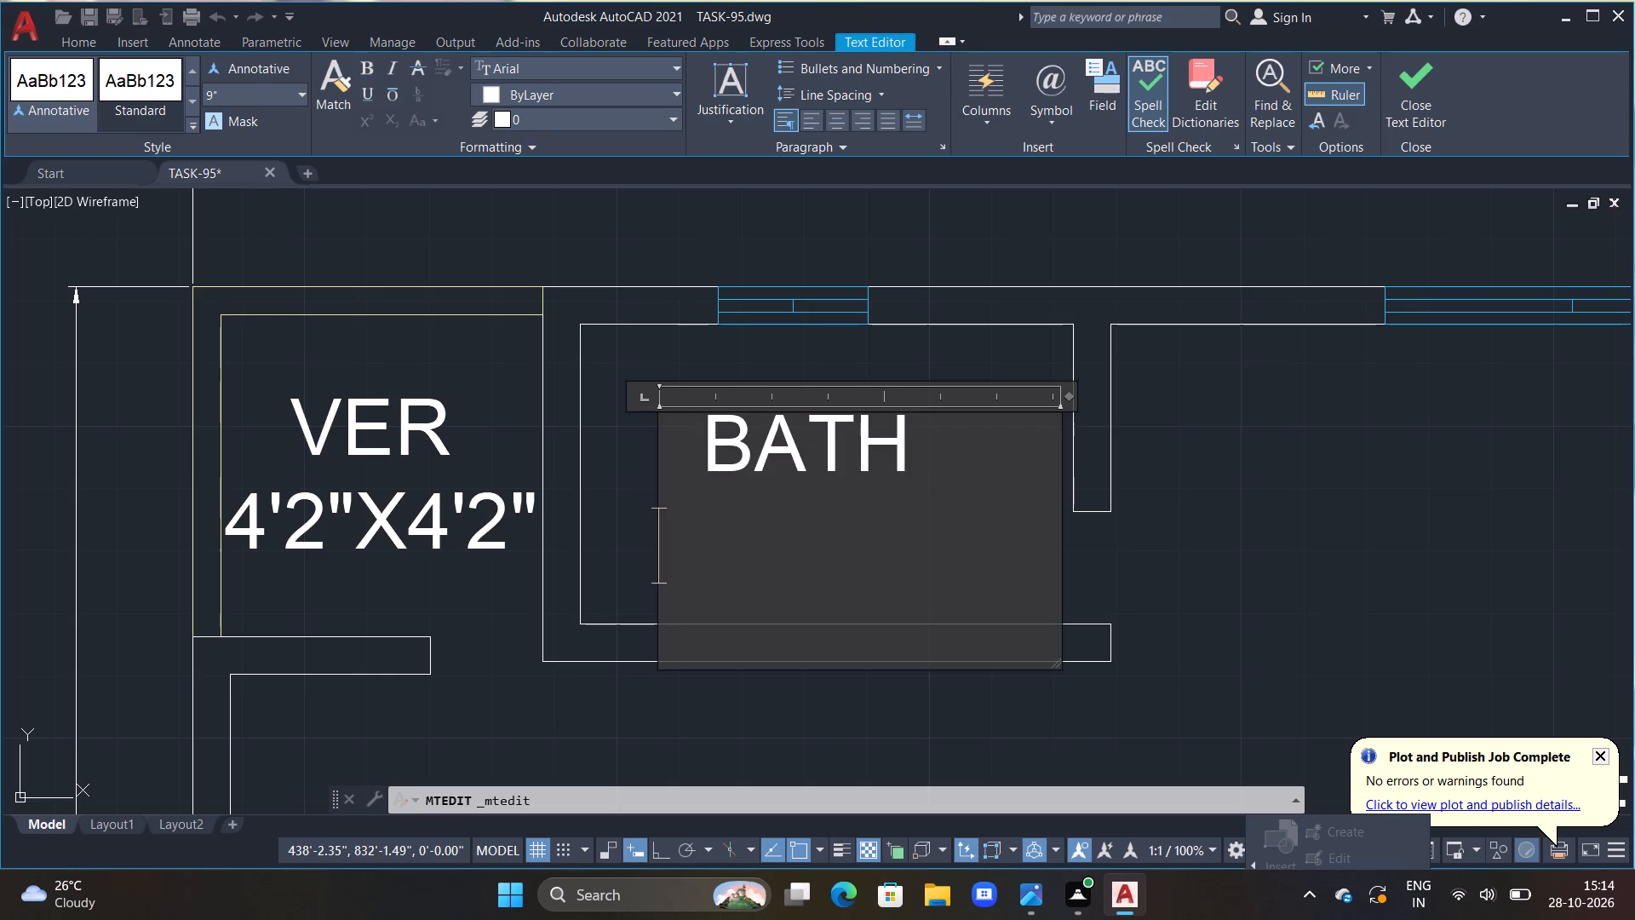
Add the size line 4'0"X6'7" below BATH, starting it with one space.
key(space)
text(4'0"X63'7")
key(BackSpace)
key(BackSpace)
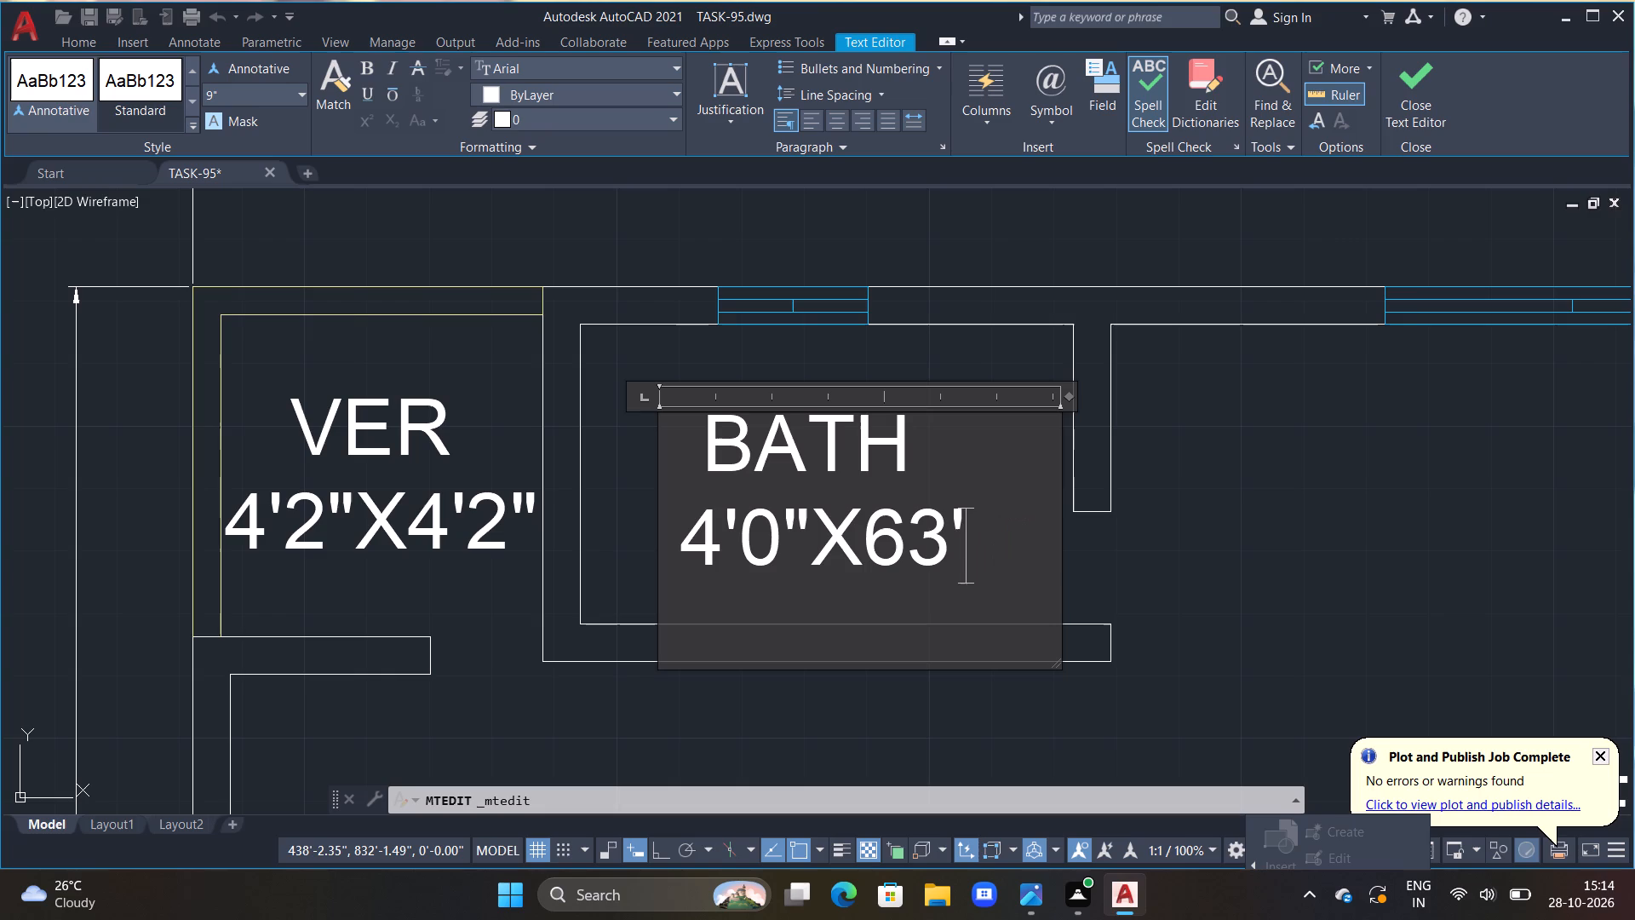
key(BackSpace)
key(BackSpace)
text('7")
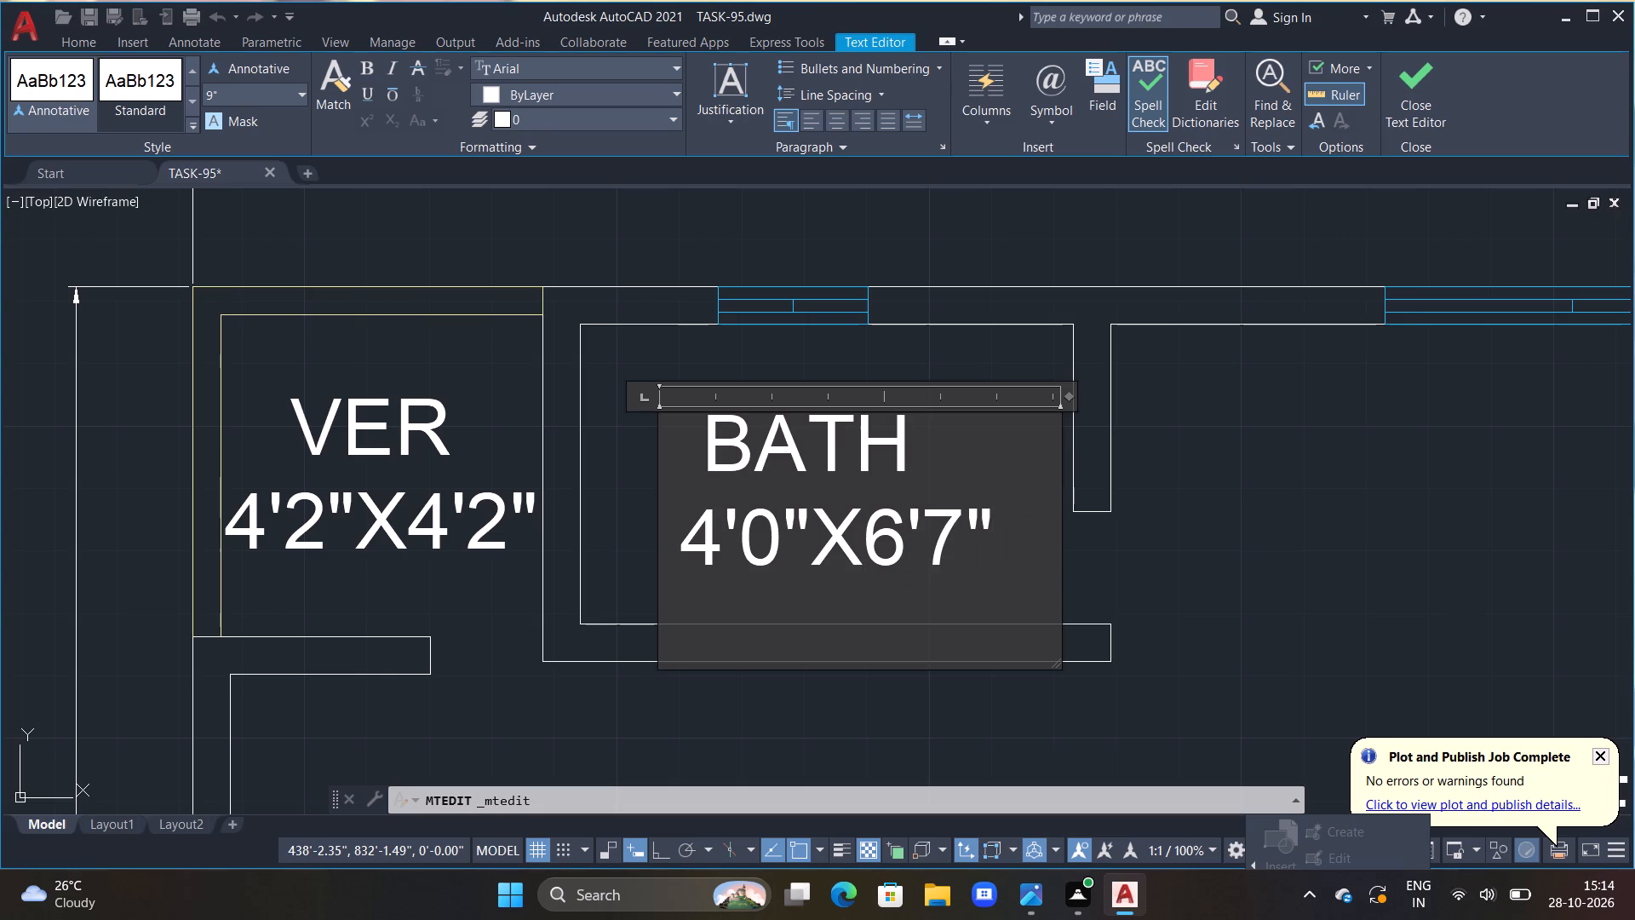
Indent the upper BATH line by one extra space above its size line and finish the text edit.
double_click(713, 456)
key(space)
key(ctrl+z)
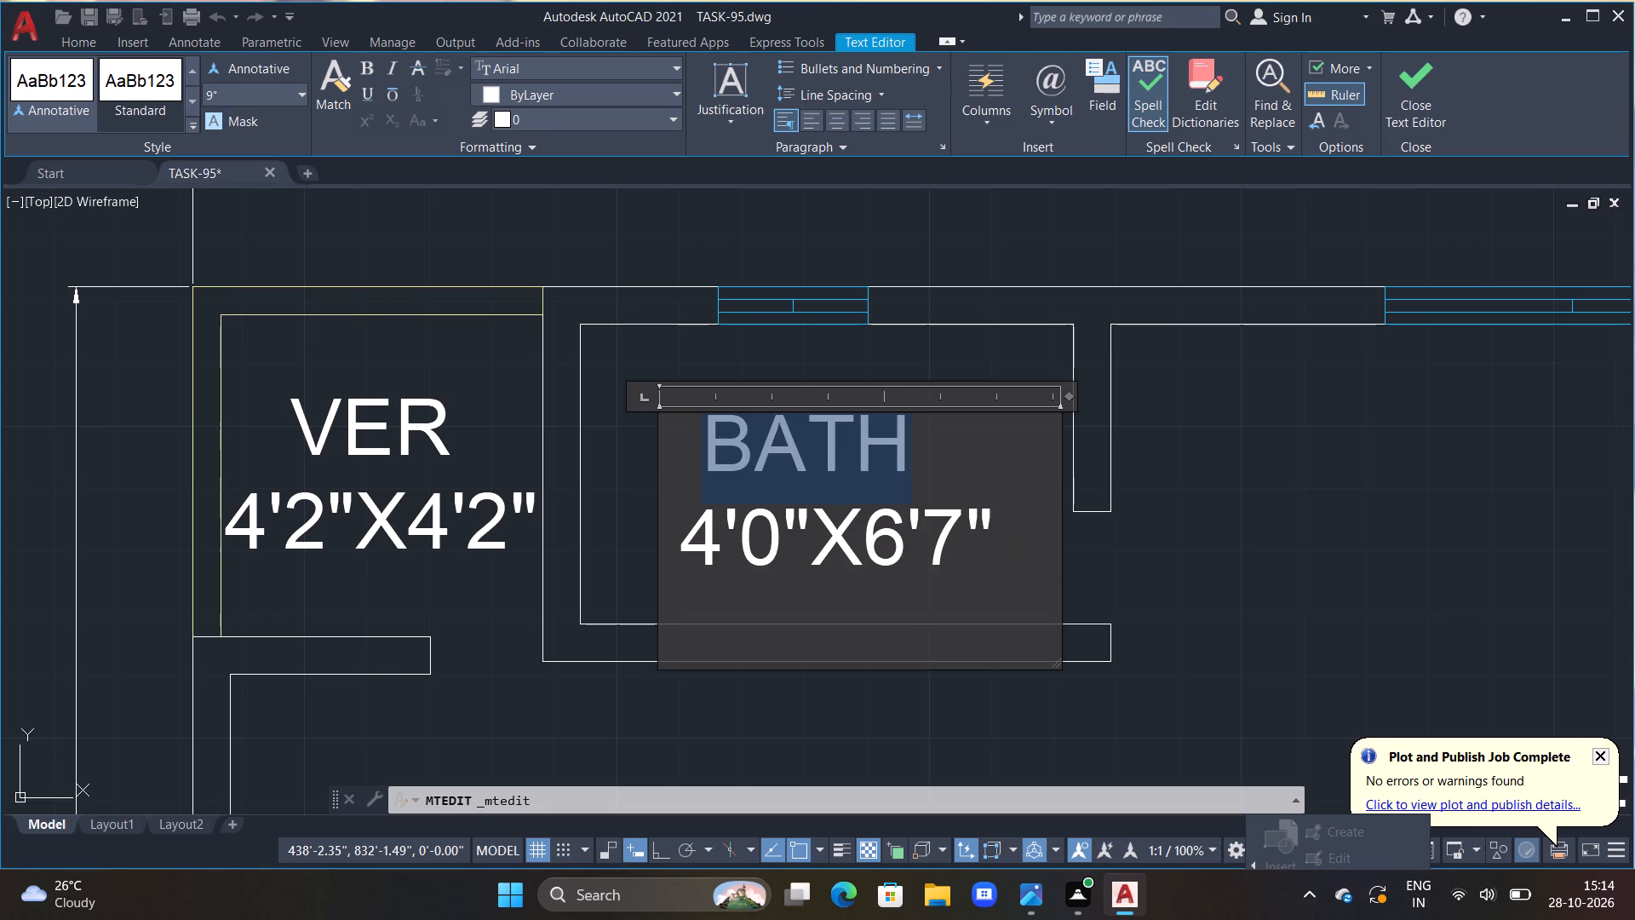
click(678, 466)
key(space)
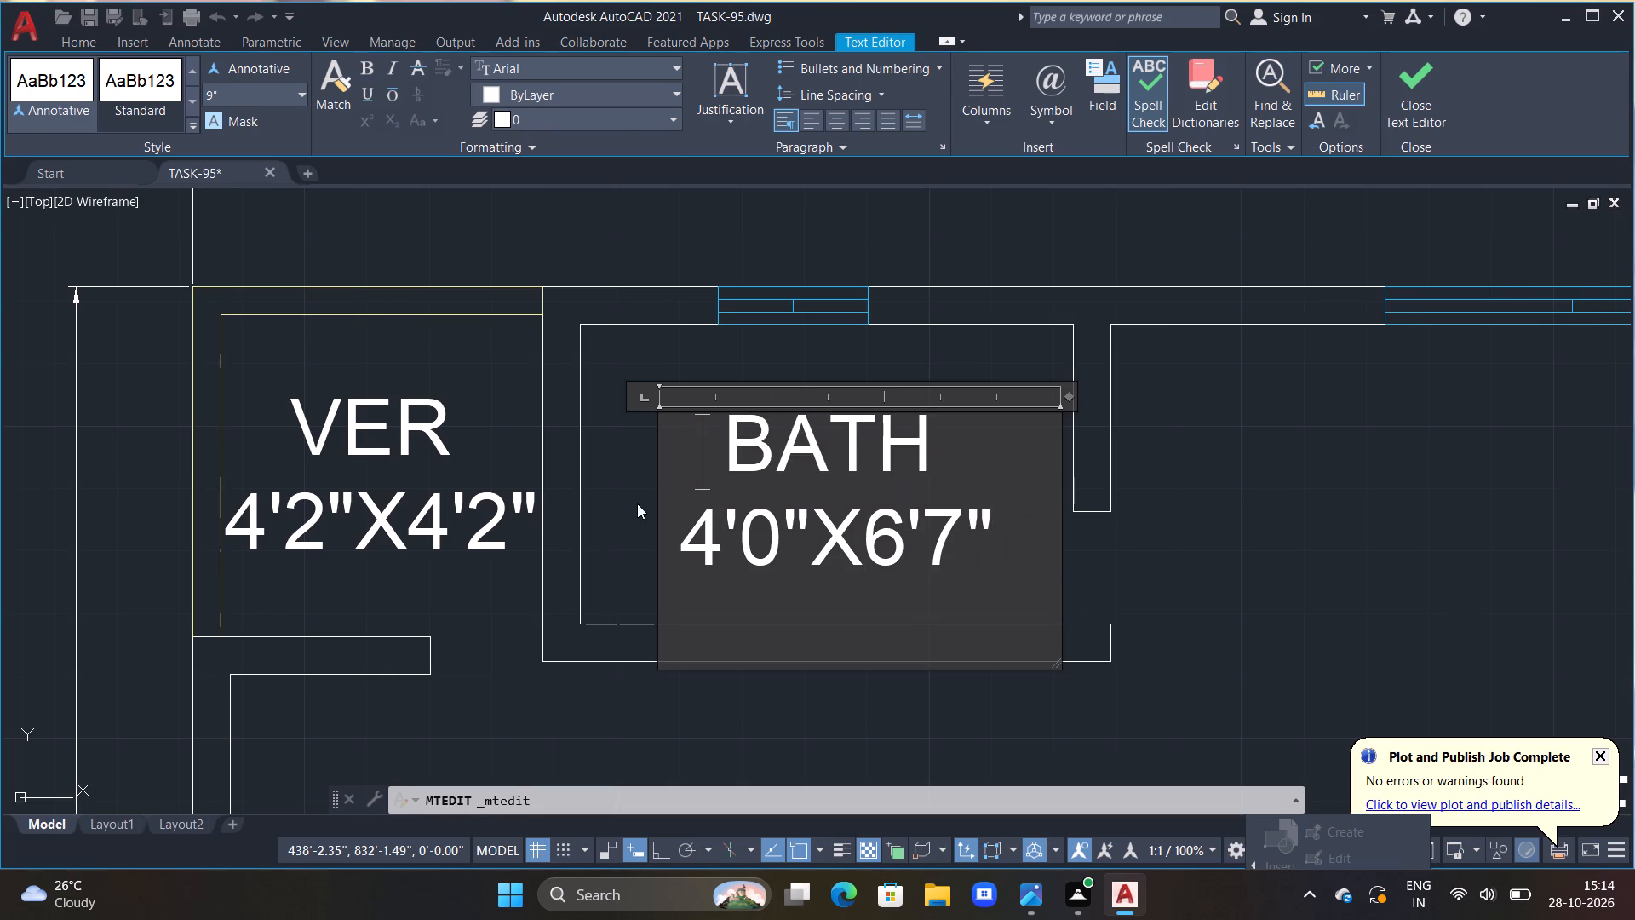
click(637, 501)
Replace the M.BED text in the small windowed room beside the lower-left VER space with the room name BATH.
scroll(744, 641, down, 2)
middle_drag(640, 727, 536, 365)
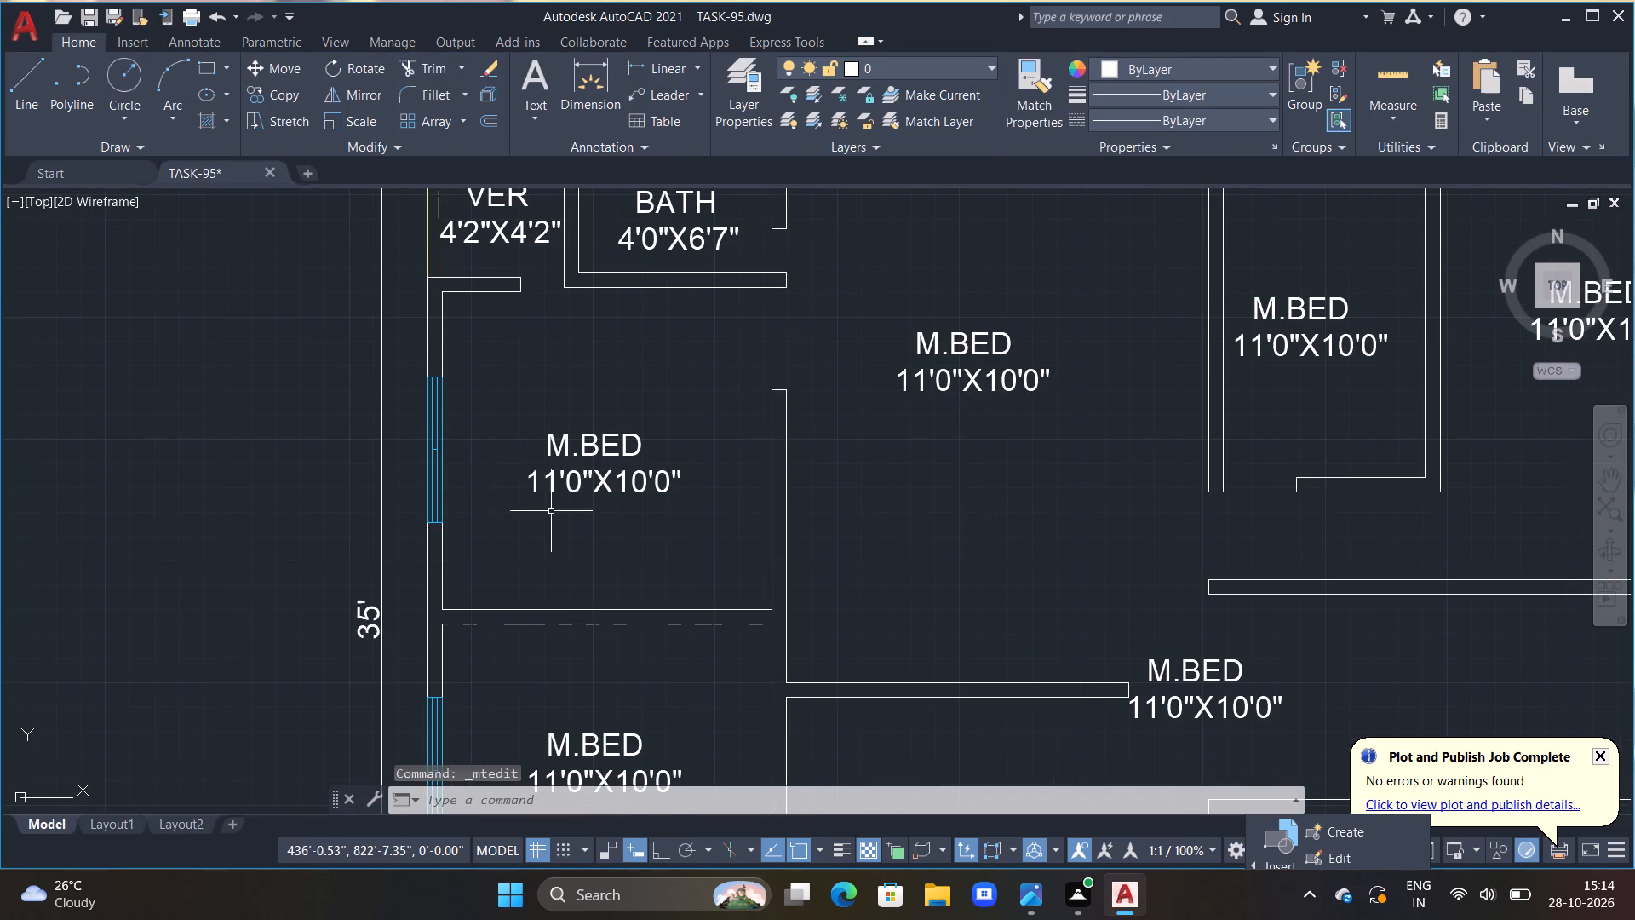
middle_drag(904, 653, 909, 498)
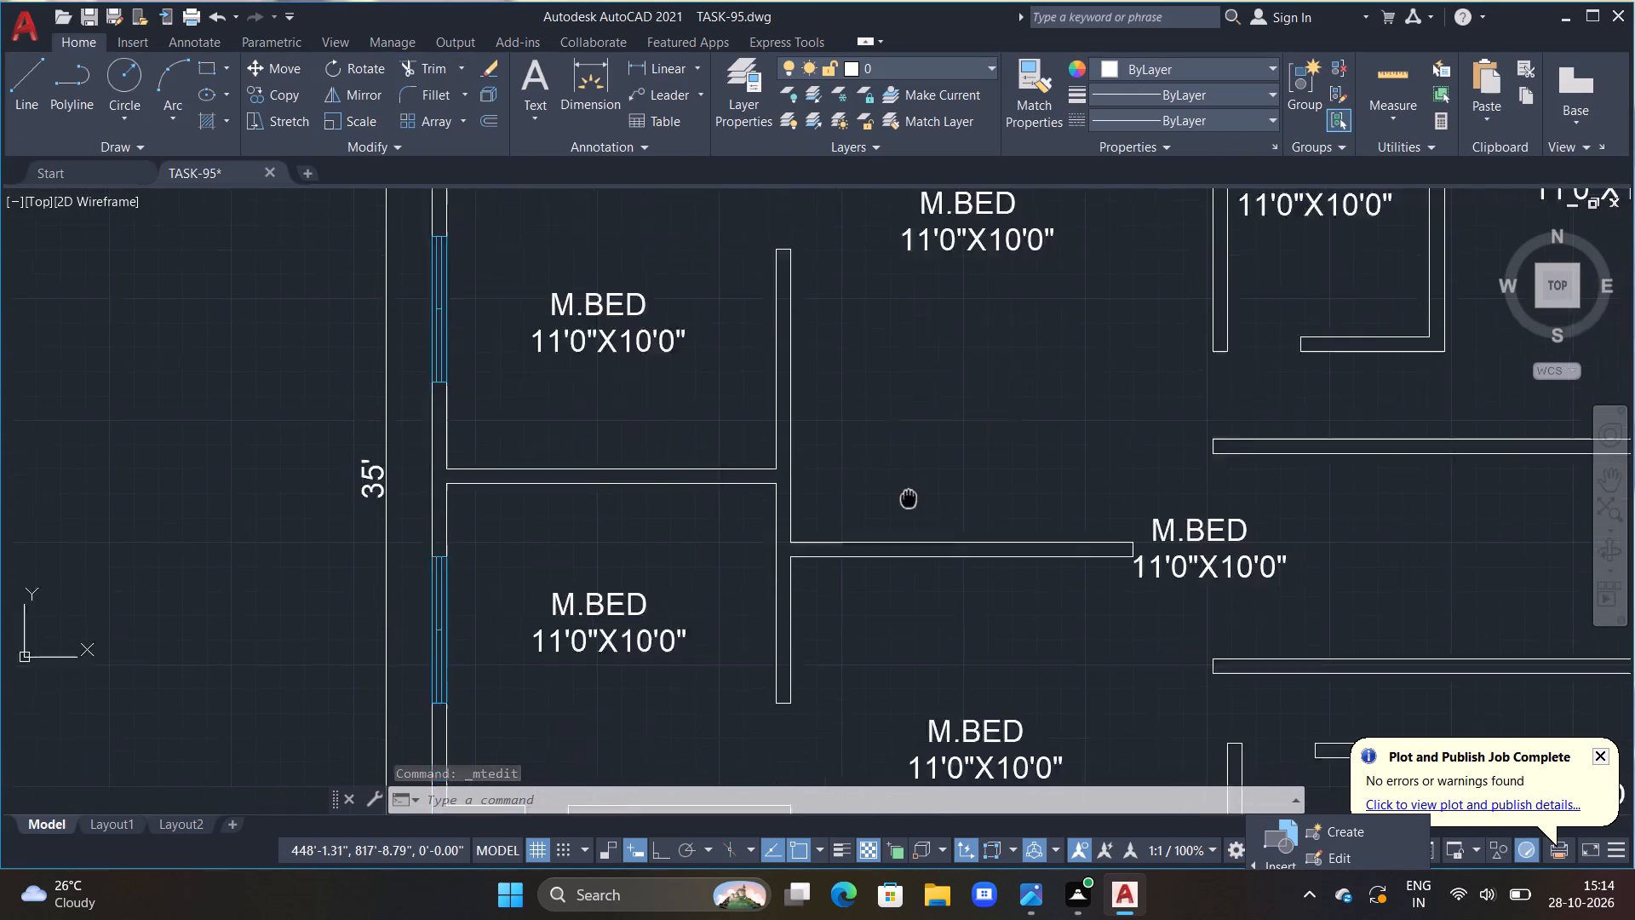
middle_drag(909, 498, 930, 383)
middle_drag(817, 710, 851, 509)
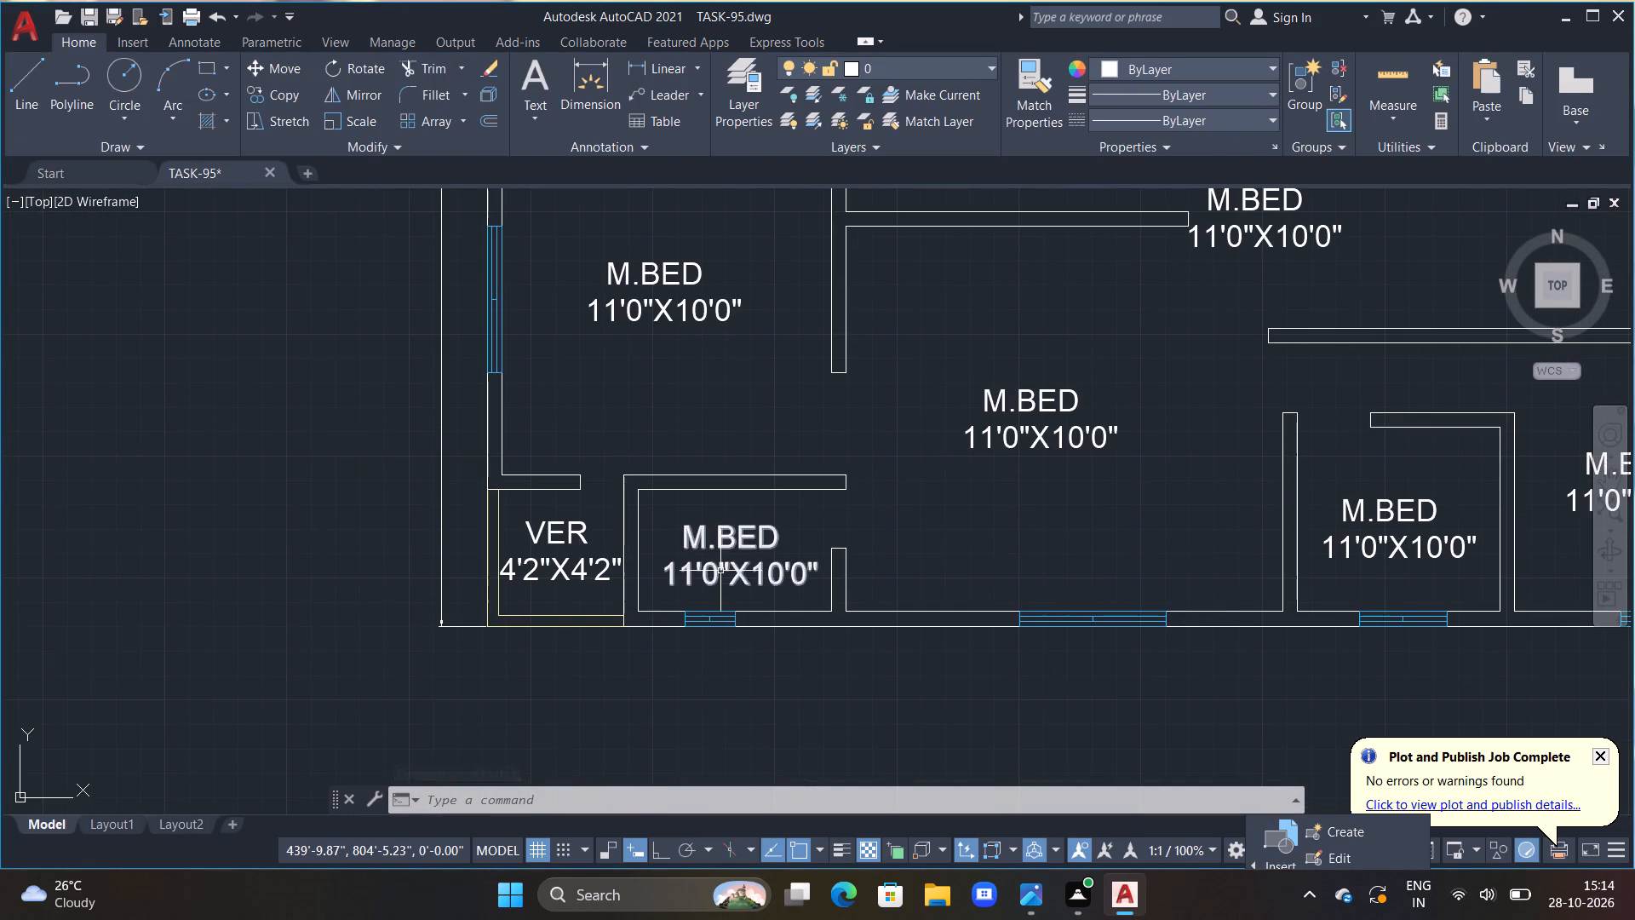
triple_click(720, 571)
scroll(774, 572, up, 1)
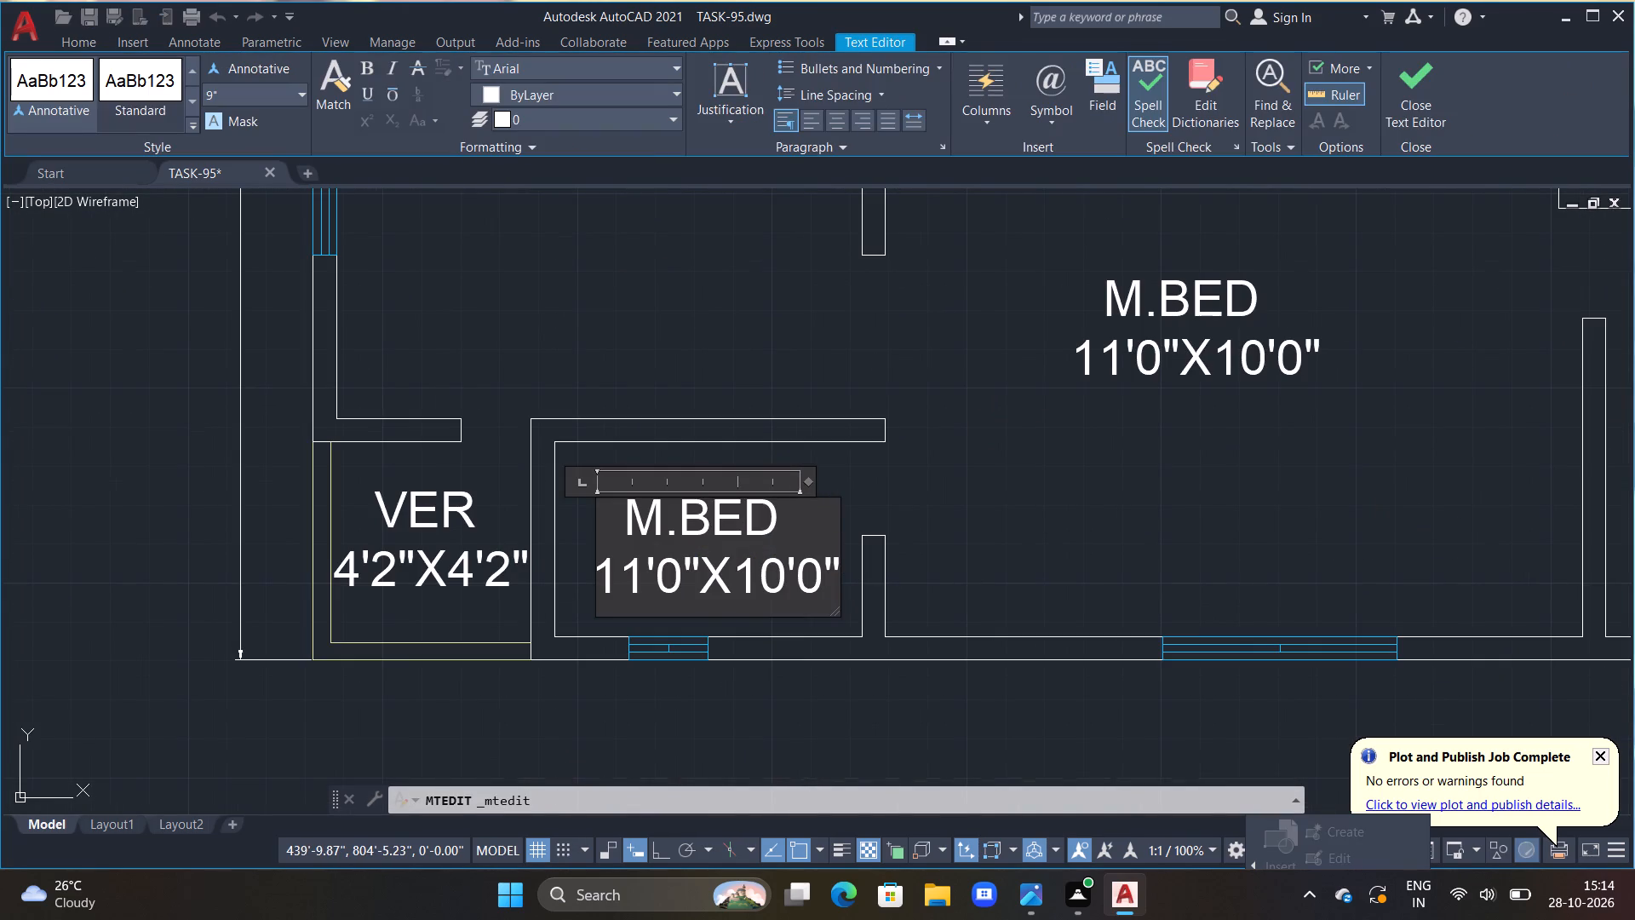
click(826, 592)
key(Right)
key(BackSpace)
key(BackSpace)
key(BackSpace)
key(BackSpace)
key(BackSpace)
key(BackSpace)
key(BackSpace)
key(BackSpace)
key(BackSpace)
key(BackSpace)
key(BackSpace)
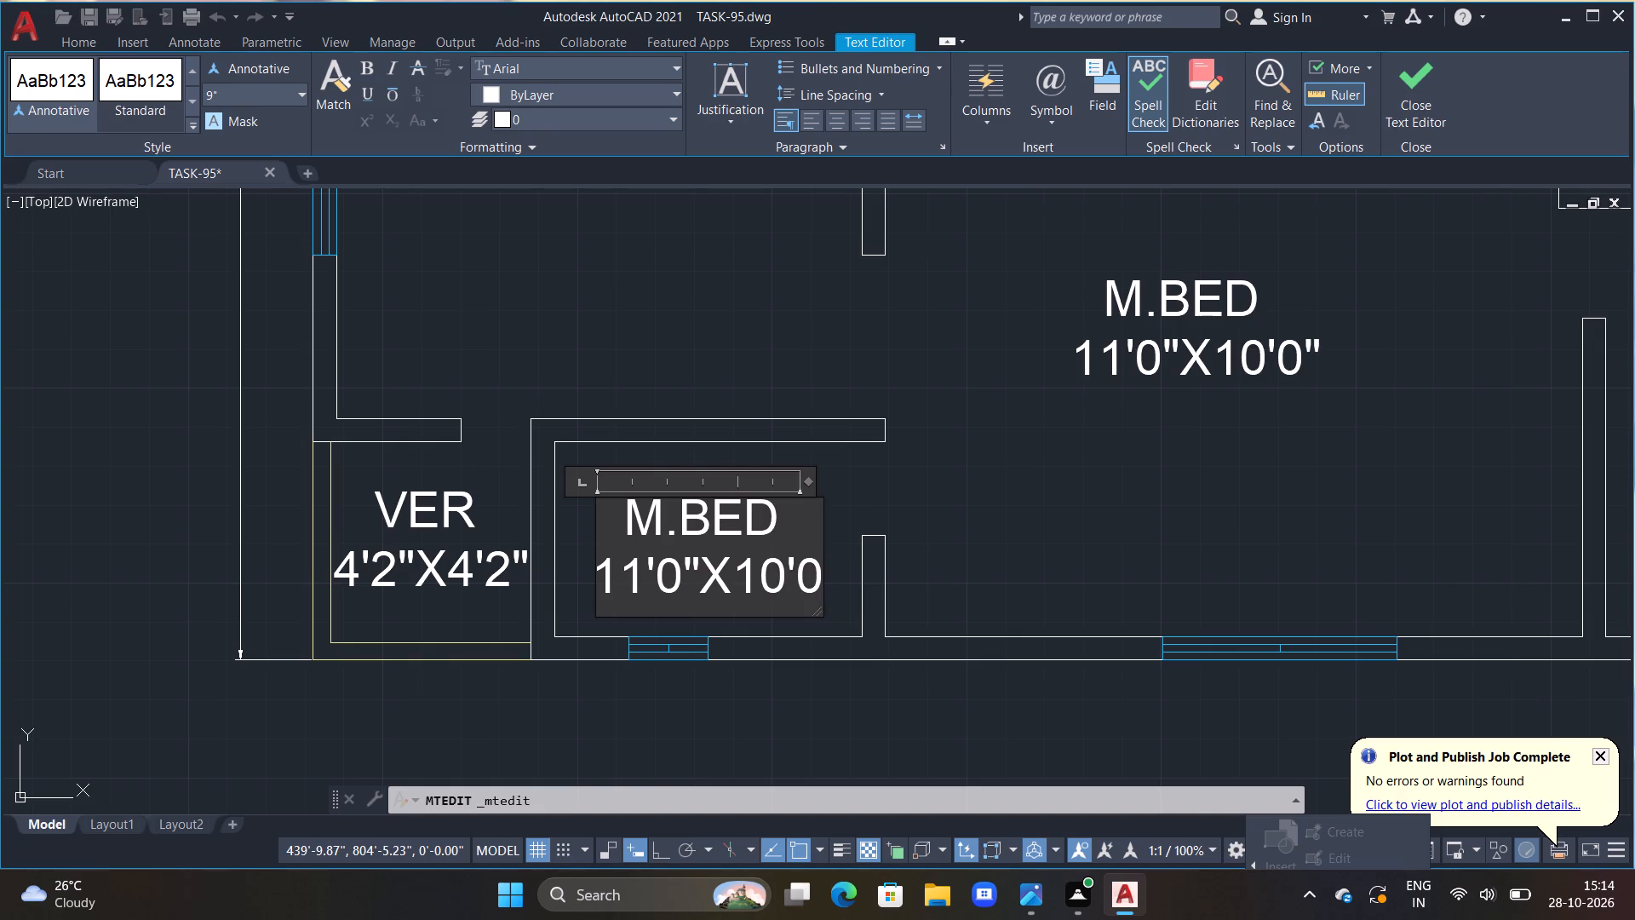
key(BackSpace)
key(BackSpace)
key(BackSpace)
key(BackSpace)
key(BackSpace)
key(BackSpace)
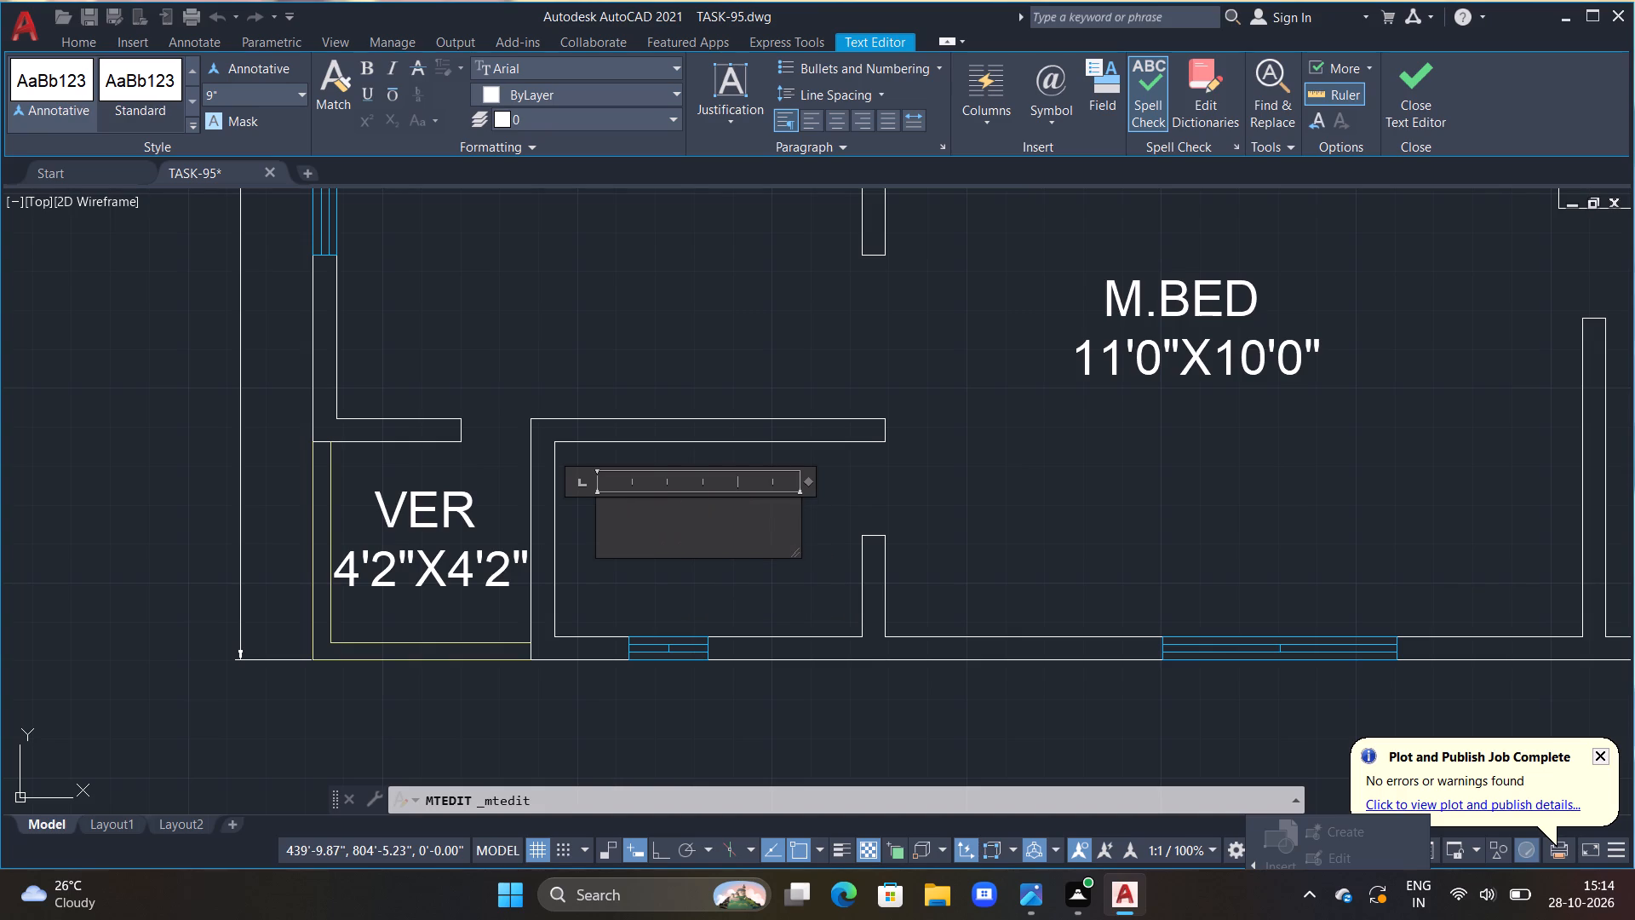
text(BATH)
key(Return)
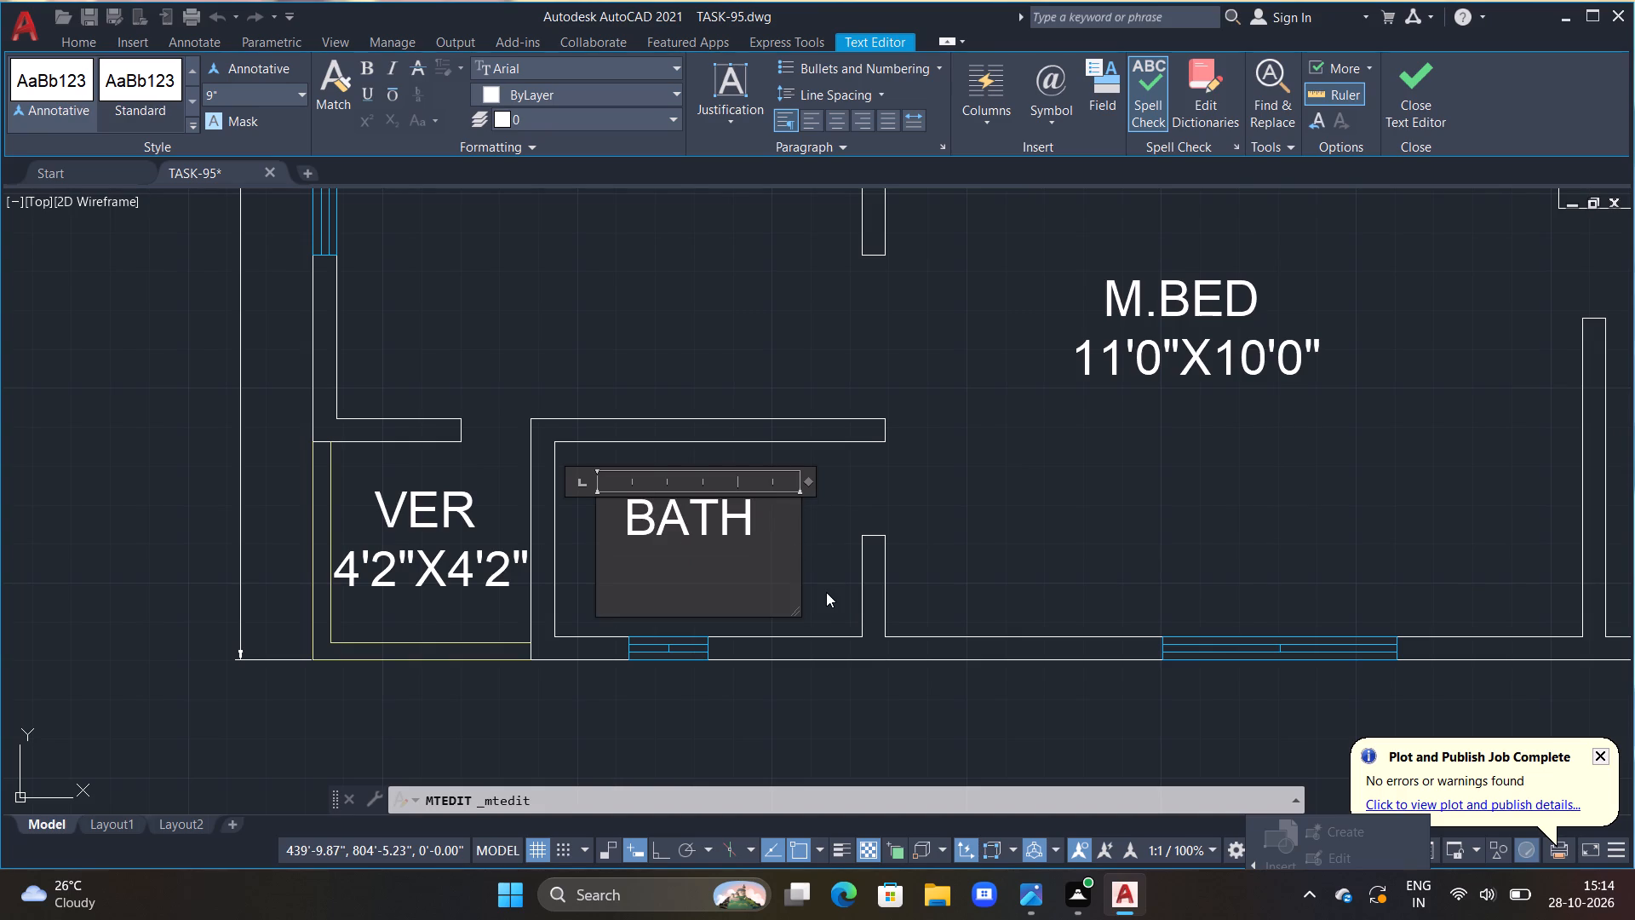
Add the size line 4'0"X6'7" directly below the lower BATH name, without a blank line between, and finish the text edit.
key(space)
text(4')
text(00)
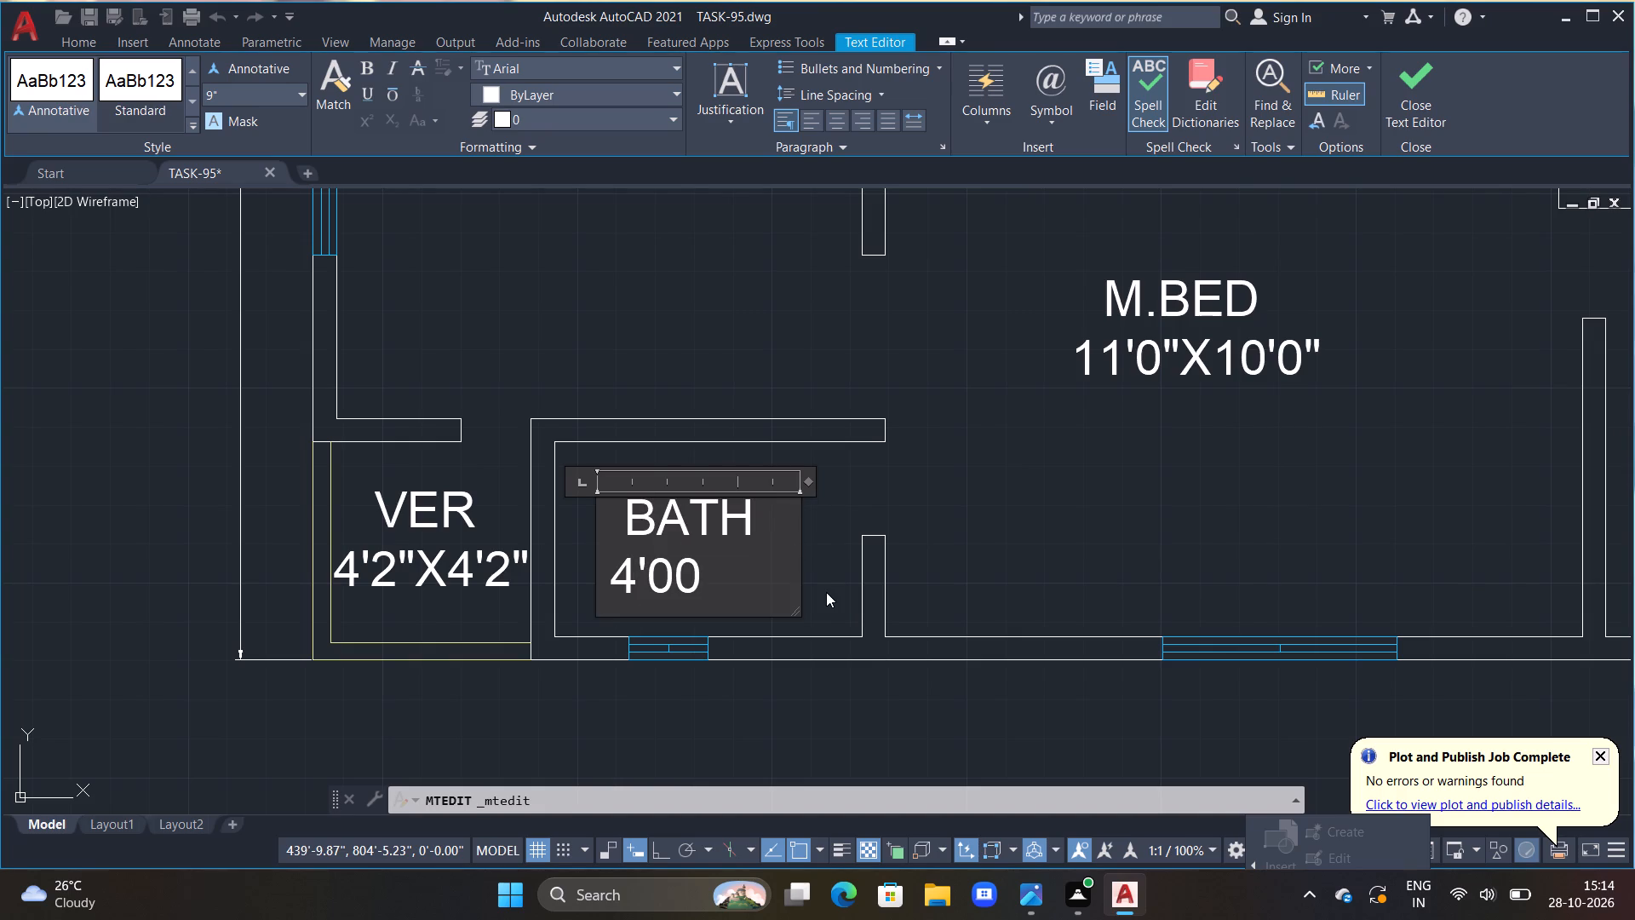
key(BackSpace)
text("X)
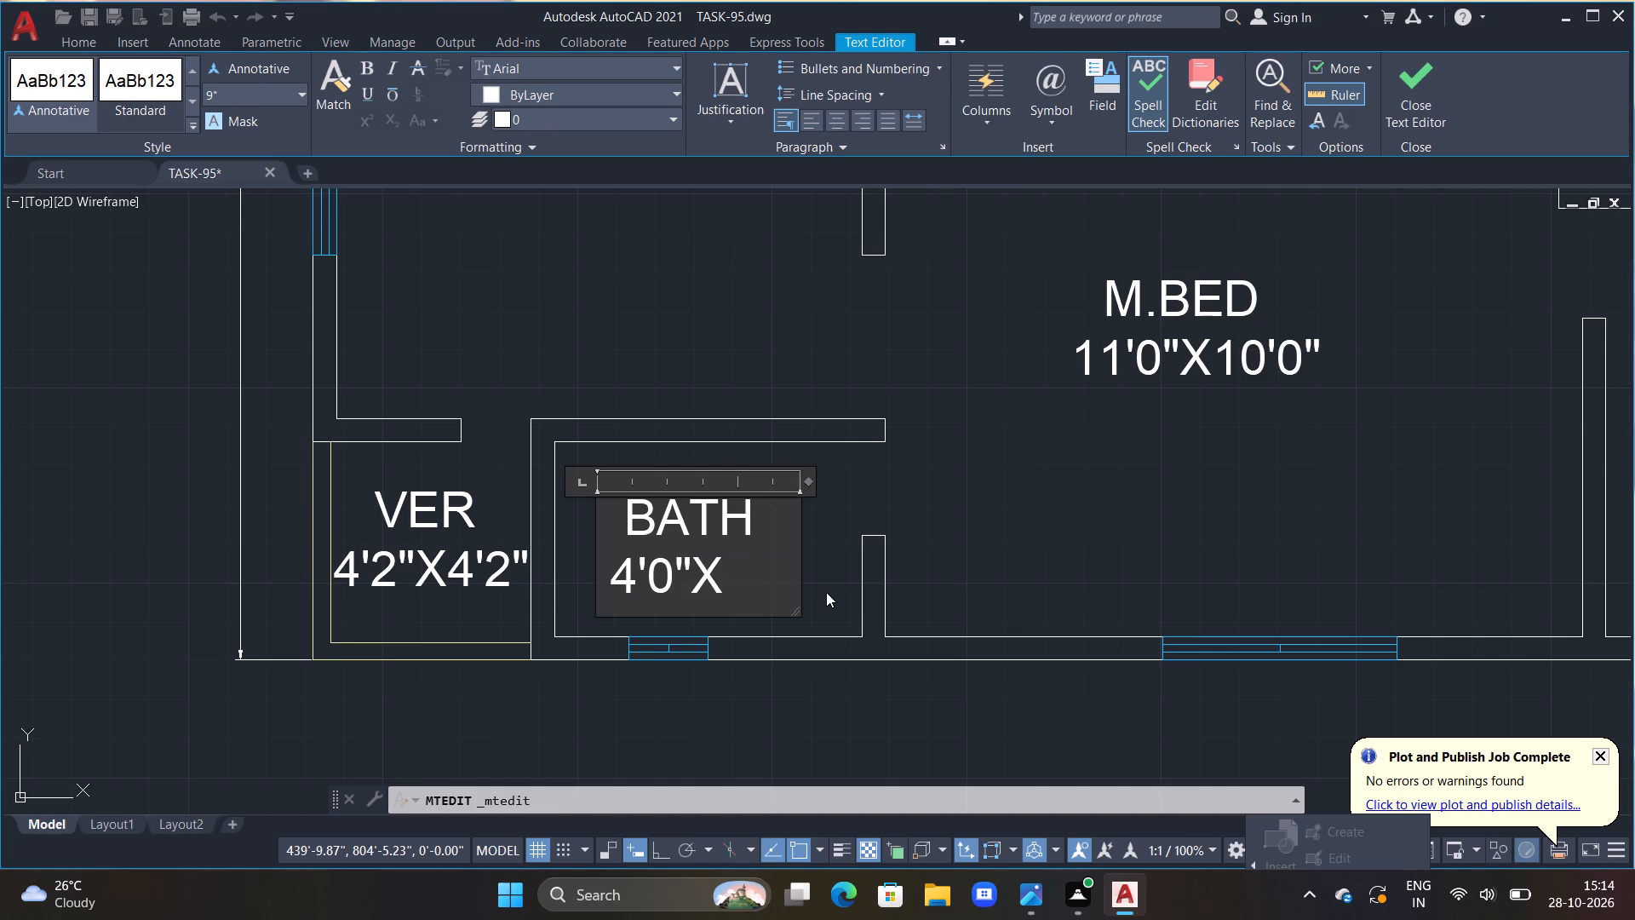
text(6'7")
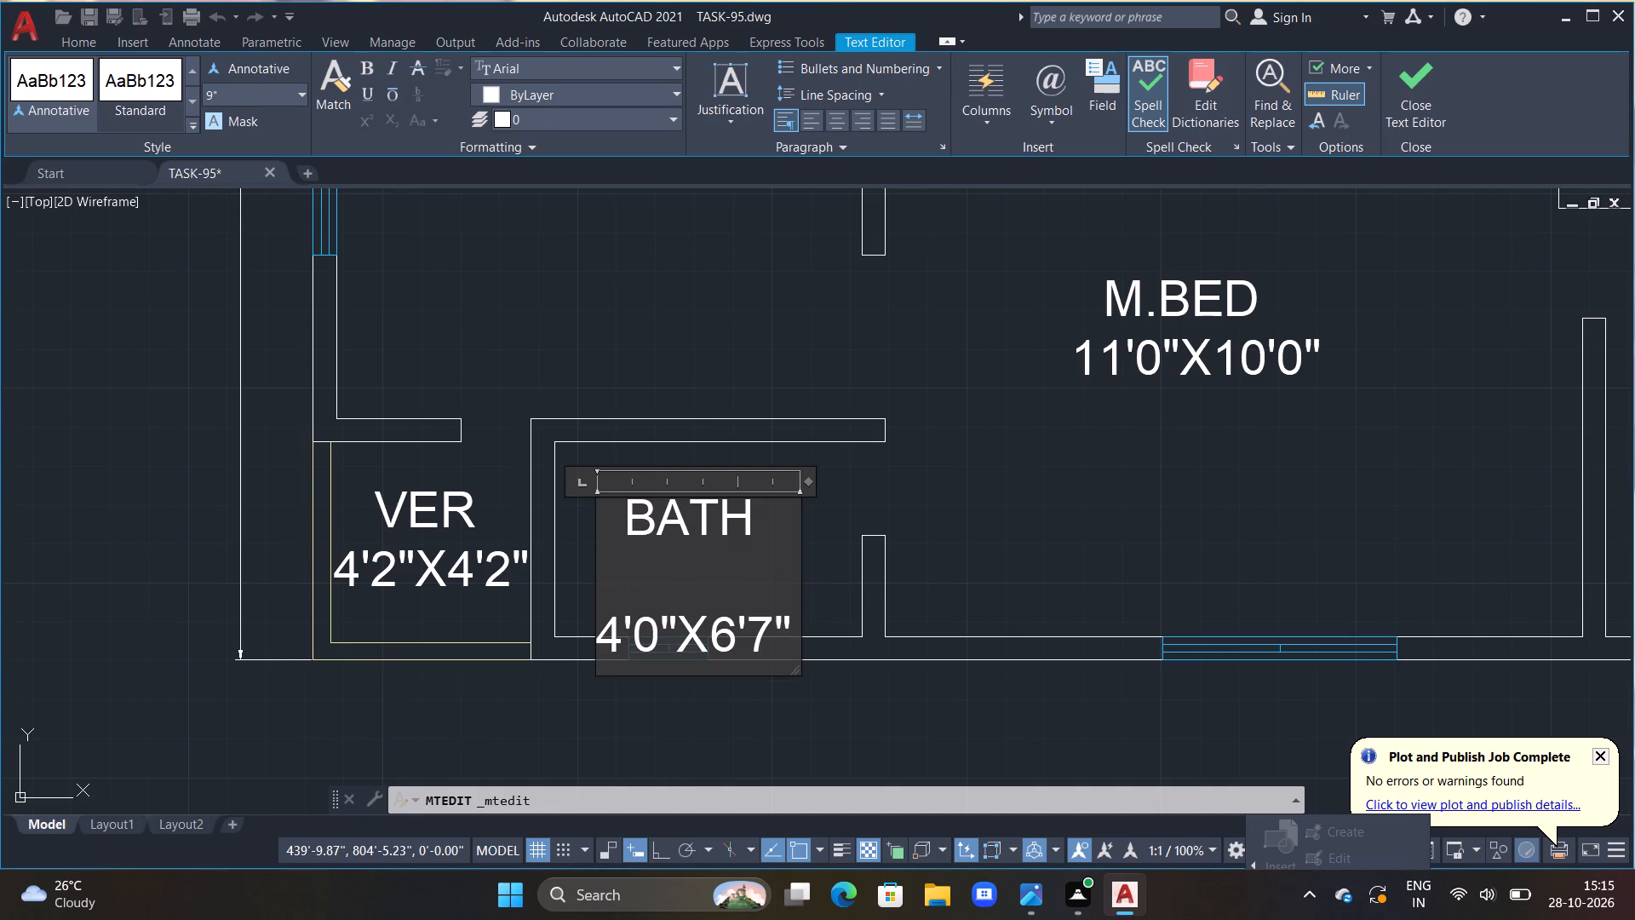
click(606, 616)
key(BackSpace)
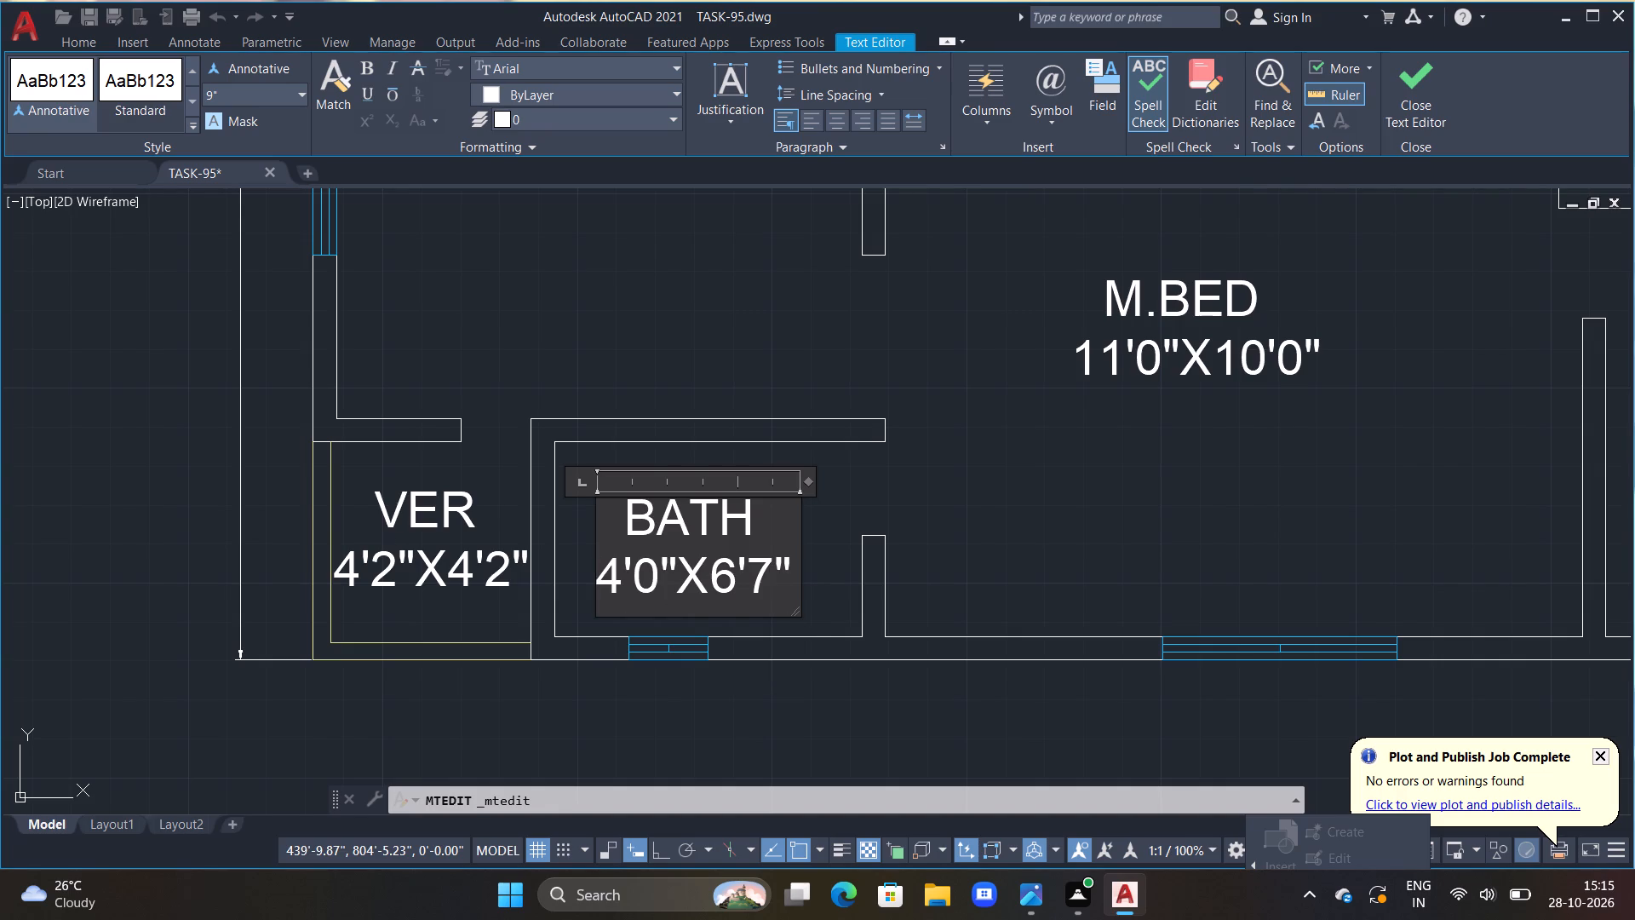
click(762, 302)
Widen the M.BED text frame in the plan's upper central room and replace its text with the room name DINING.
scroll(946, 556, down, 1)
middle_drag(945, 742, 694, 800)
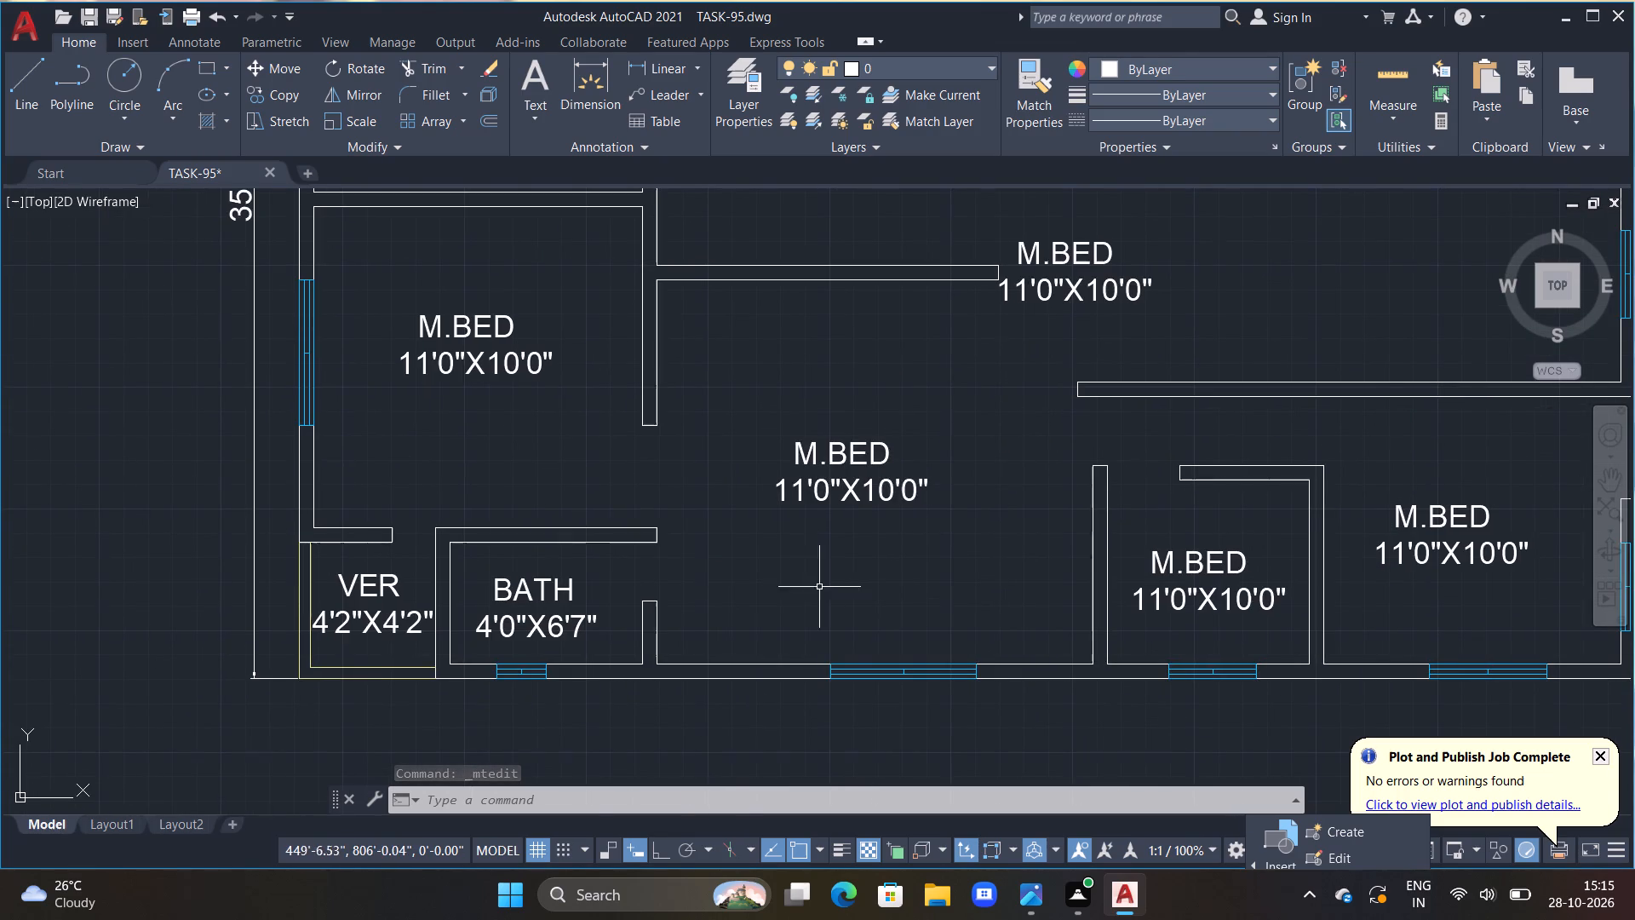
scroll(819, 589, down, 3)
scroll(836, 469, up, 2)
double_click(806, 390)
scroll(810, 388, up, 2)
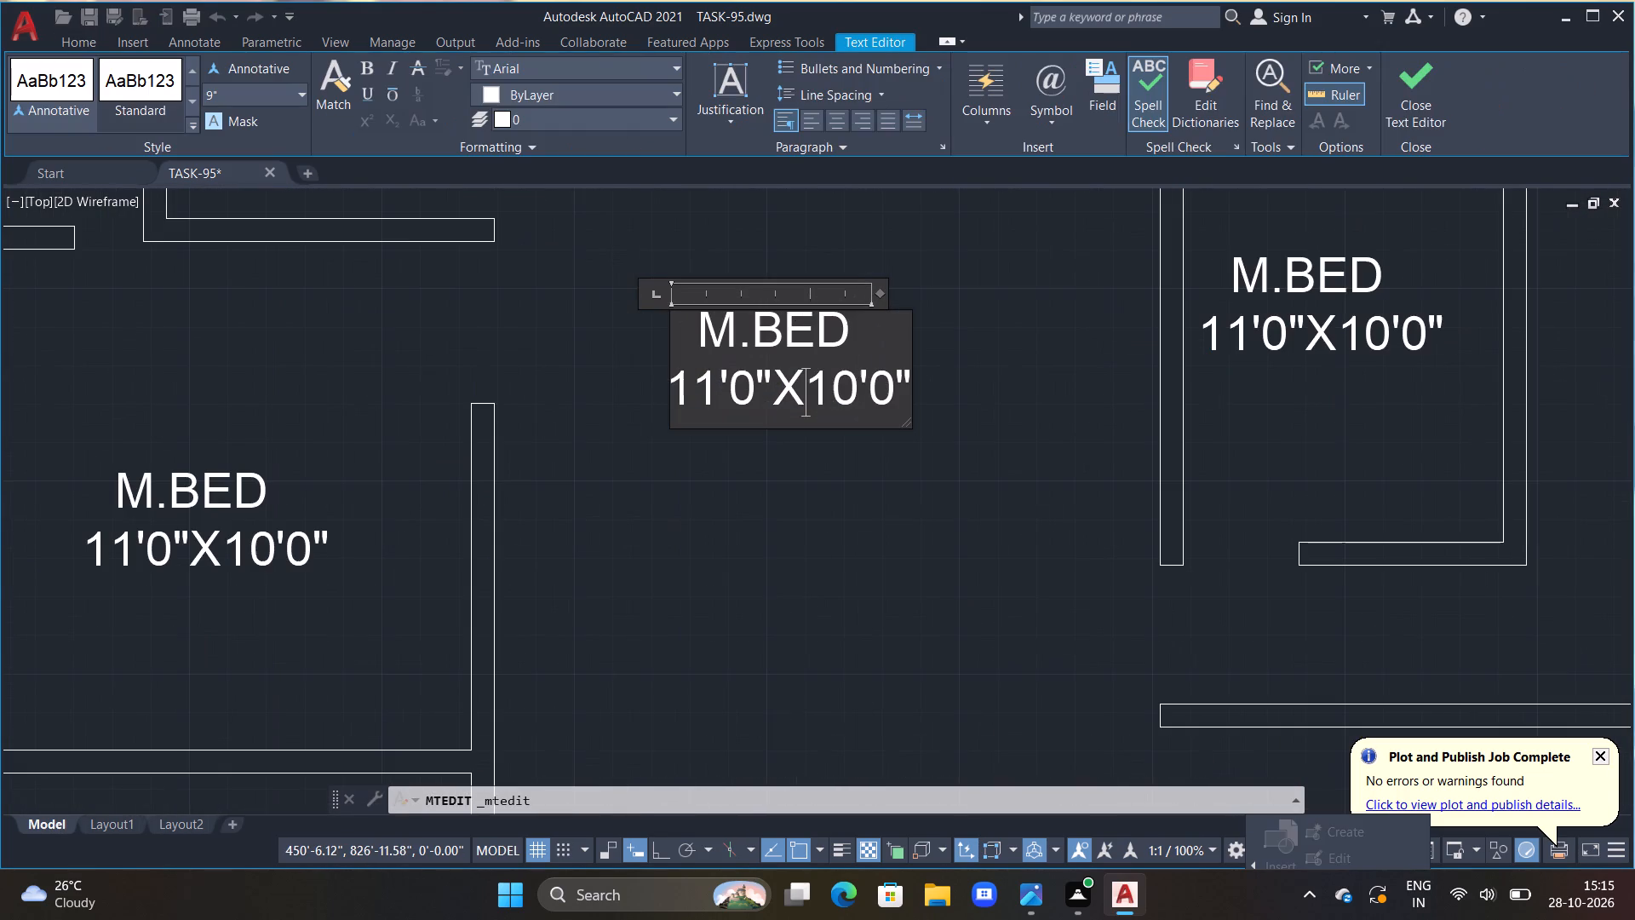
drag(908, 423, 1007, 726)
click(928, 406)
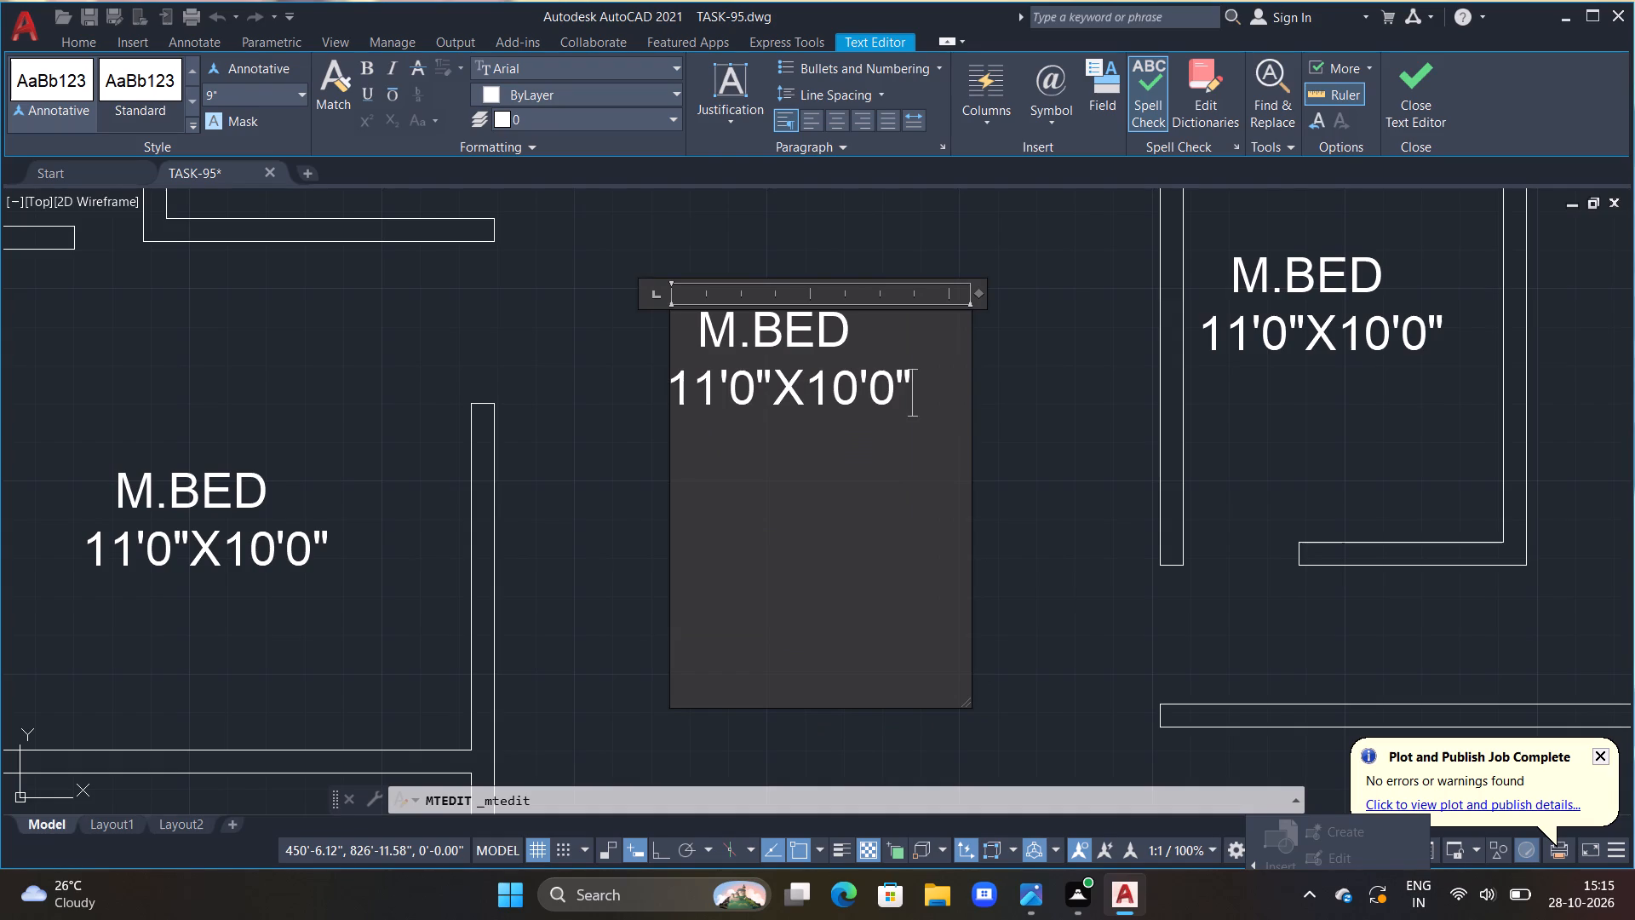
key(BackSpace)
key(BackSpace)
key(BackSpace)
key(BackSpace)
key(BackSpace)
key(BackSpace)
key(BackSpace)
key(BackSpace)
key(BackSpace)
key(BackSpace)
key(BackSpace)
key(BackSpace)
key(BackSpace)
key(BackSpace)
key(BackSpace)
key(BackSpace)
key(BackSpace)
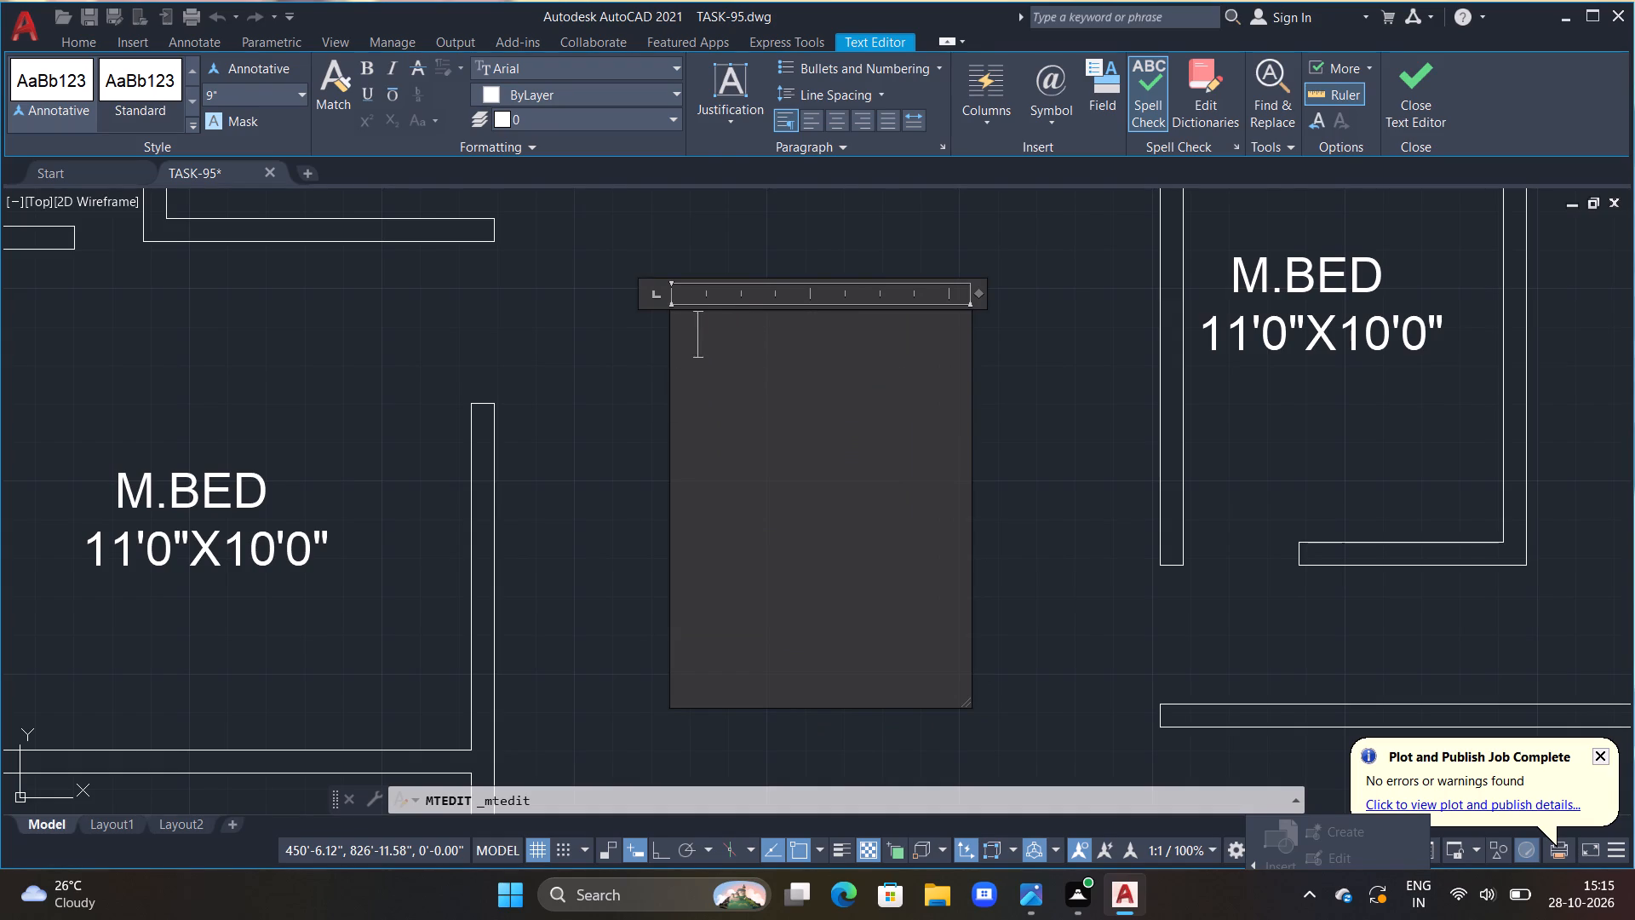
text(DID)
key(BackSpace)
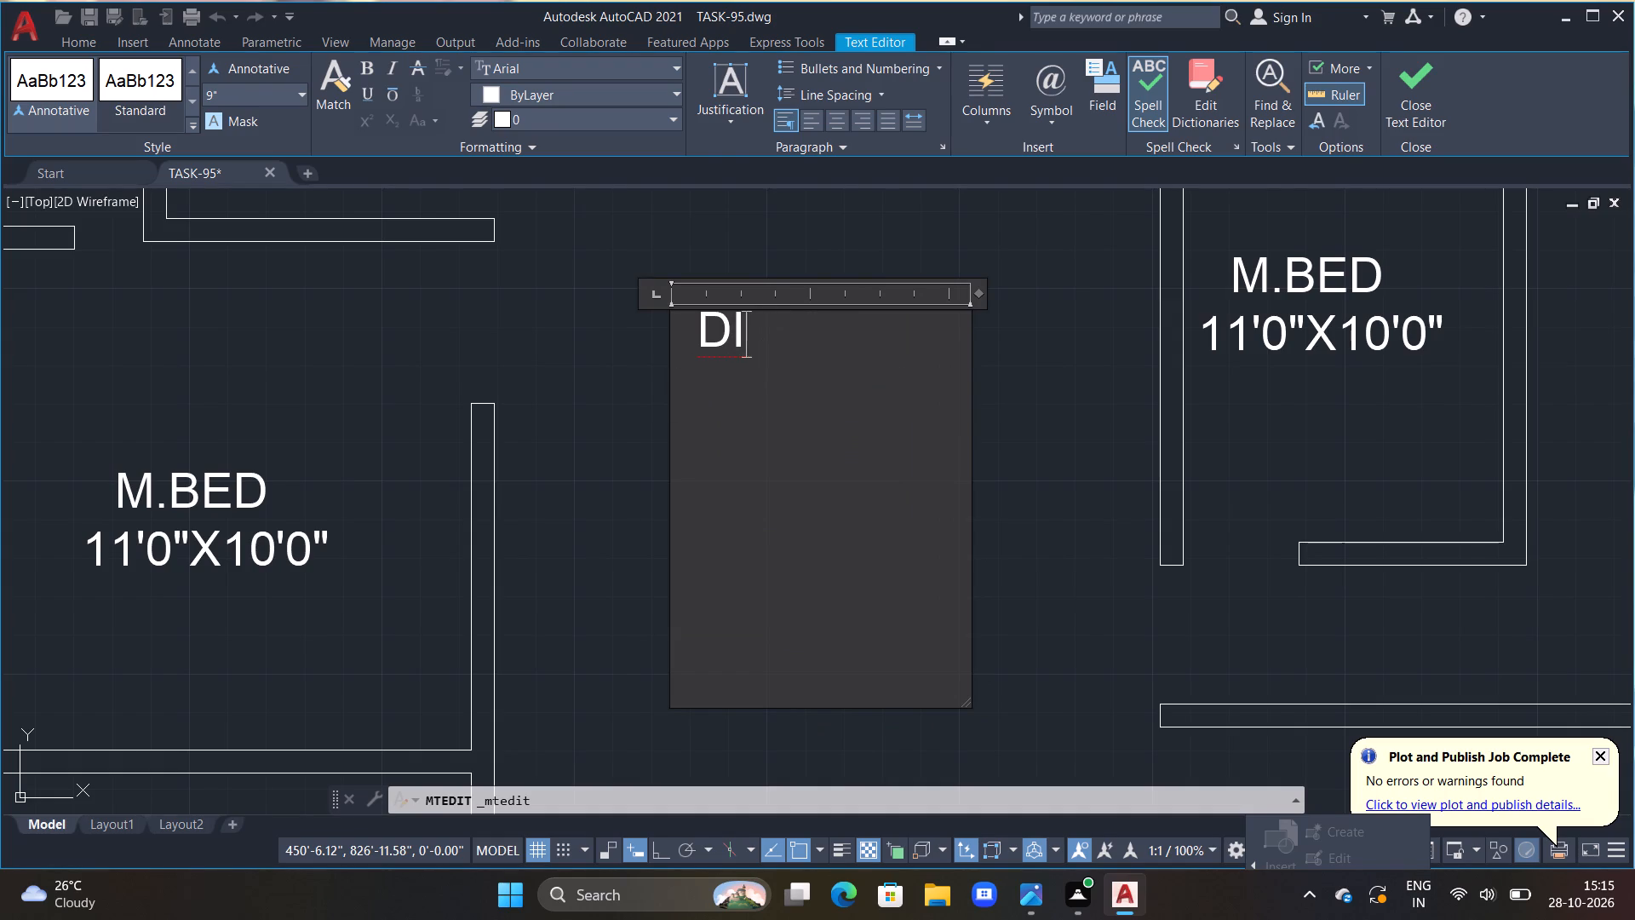
key(n)
text(ING)
key(Return)
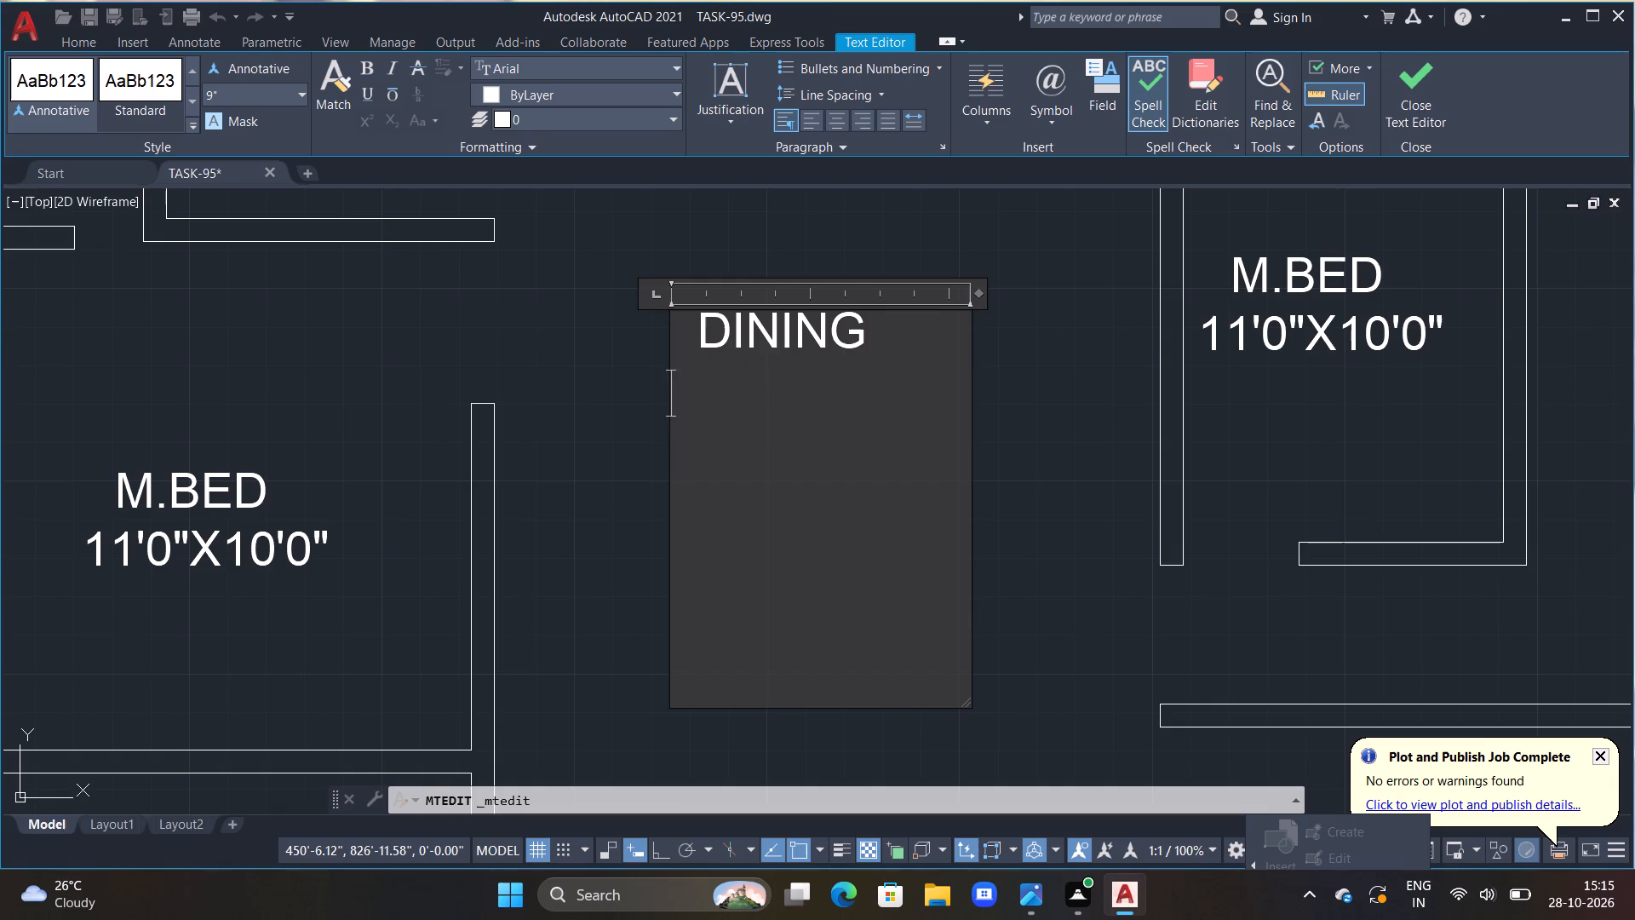
Add the size line 11'0"X14'5" below DINING, indent the DINING line by two extra spaces and finish the text edit.
key(space)
text(11'0"X14'5")
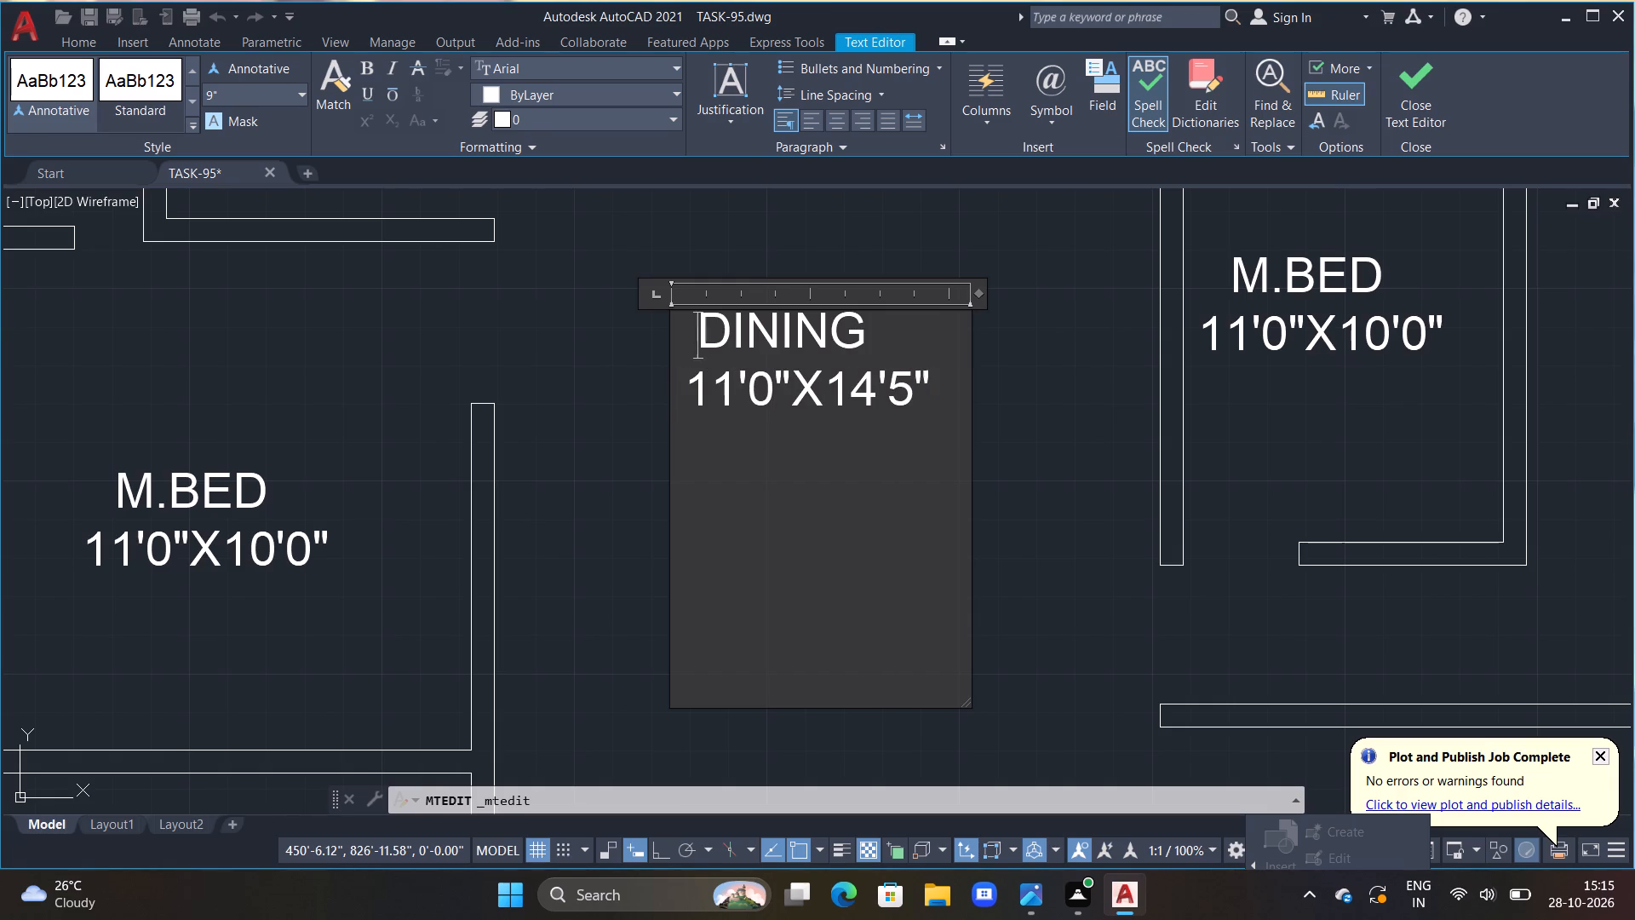
click(691, 345)
key(space)
key(space)
click(535, 567)
Erase the M.BED label in the plan's lower central room.
scroll(626, 509, down, 2)
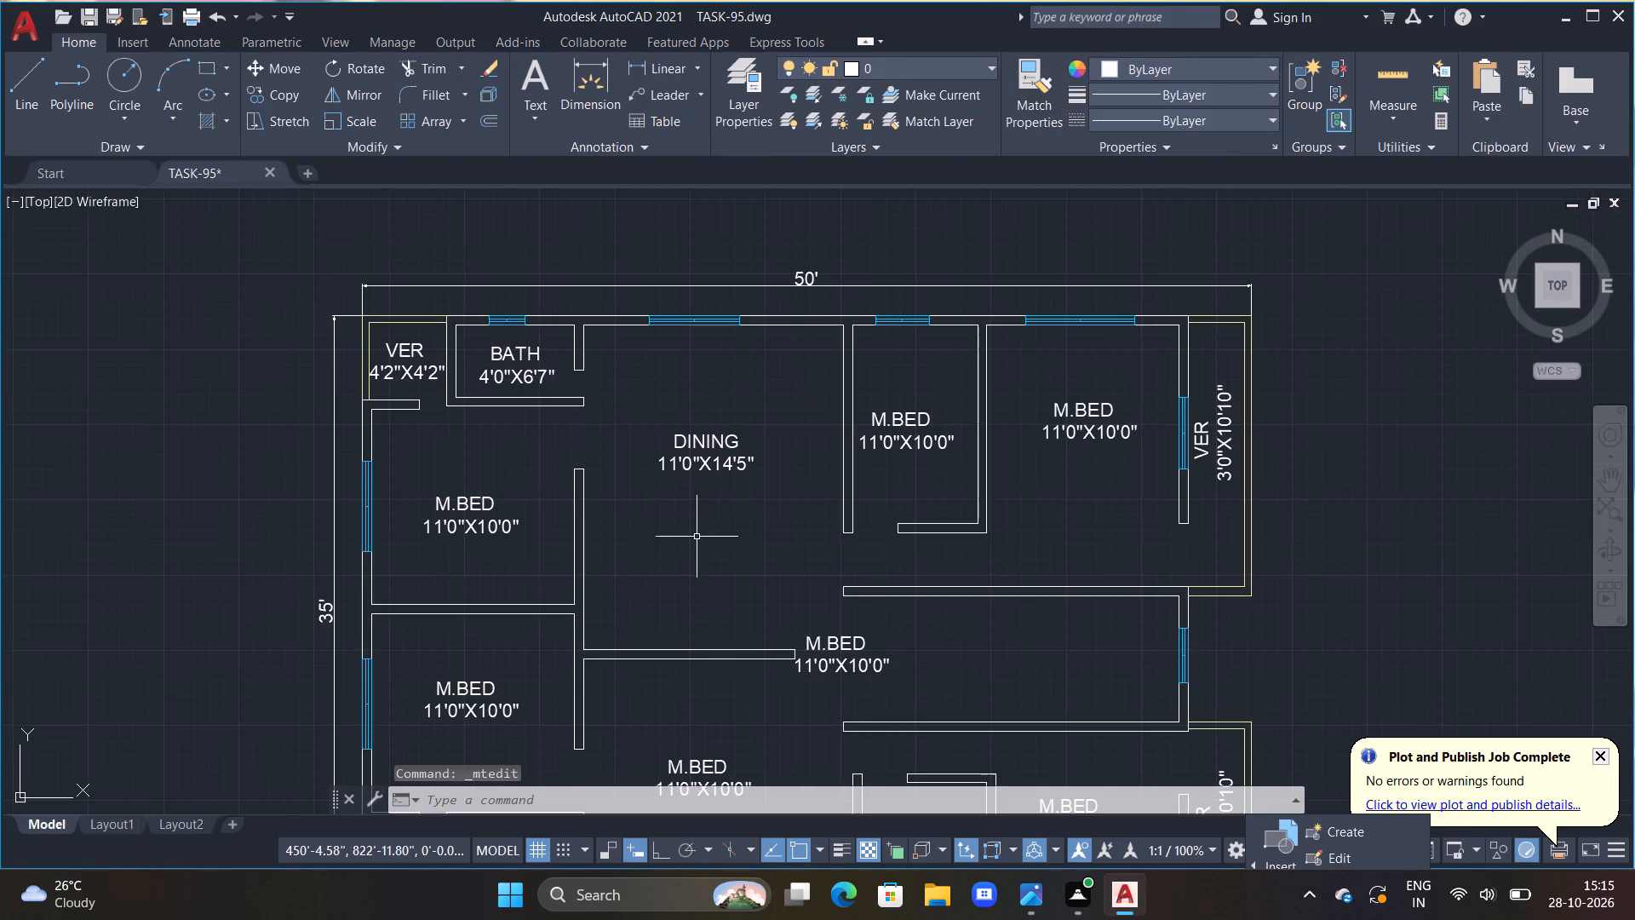
middle_drag(697, 537, 720, 332)
click(737, 566)
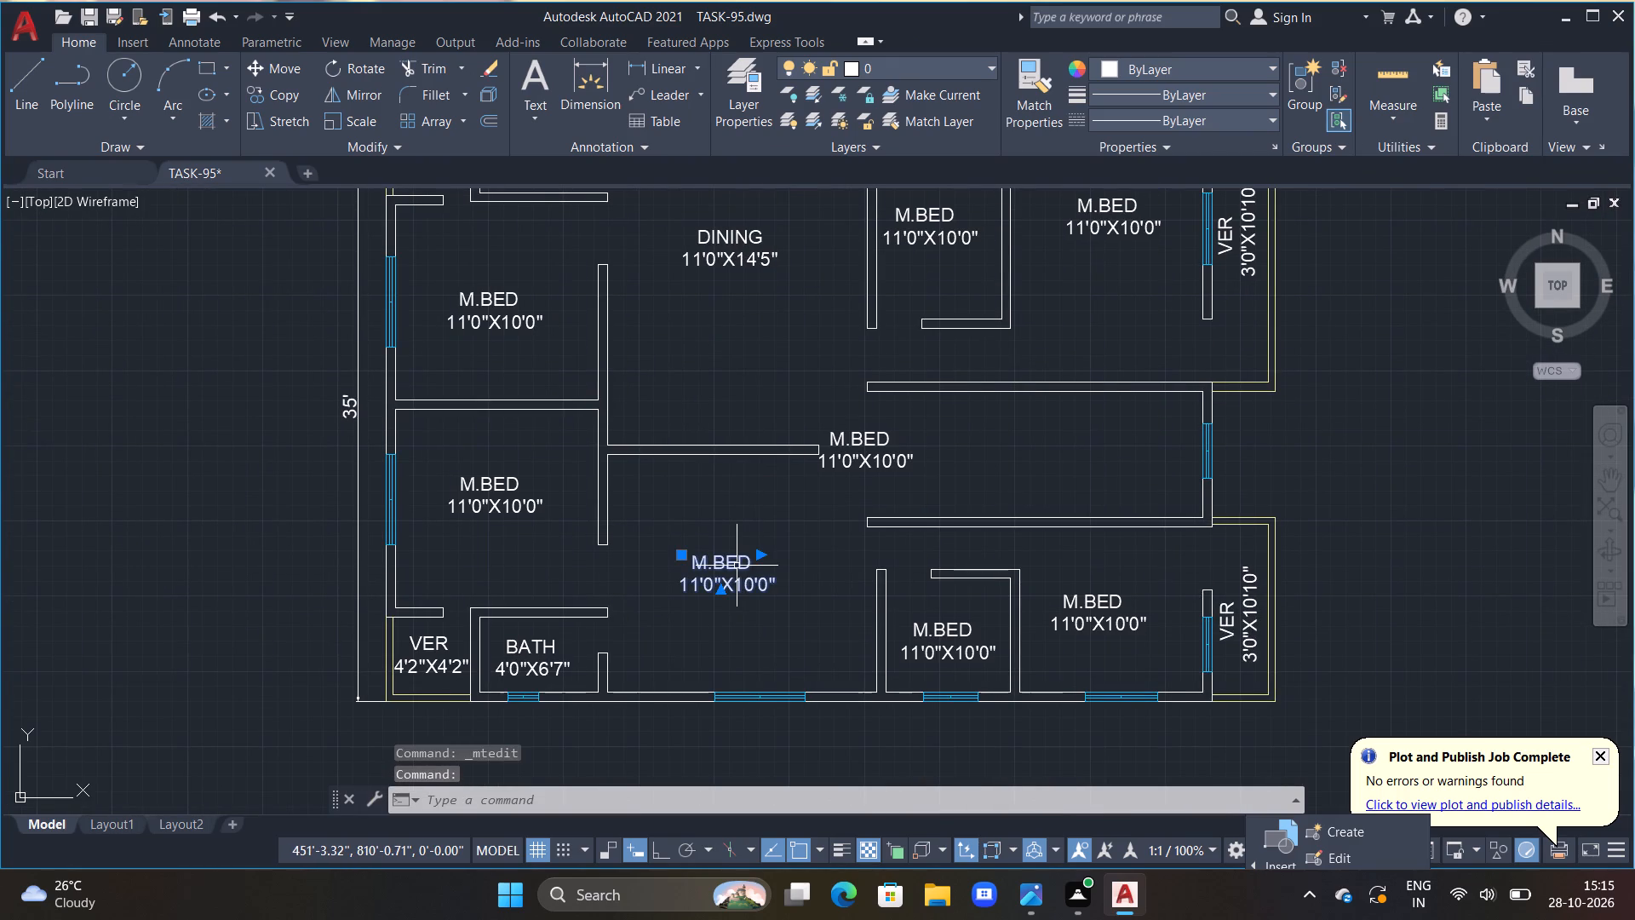
key(Delete)
Copy the DINING 11'0"X14'5" label straight down into the lower central room and end the copy.
click(726, 268)
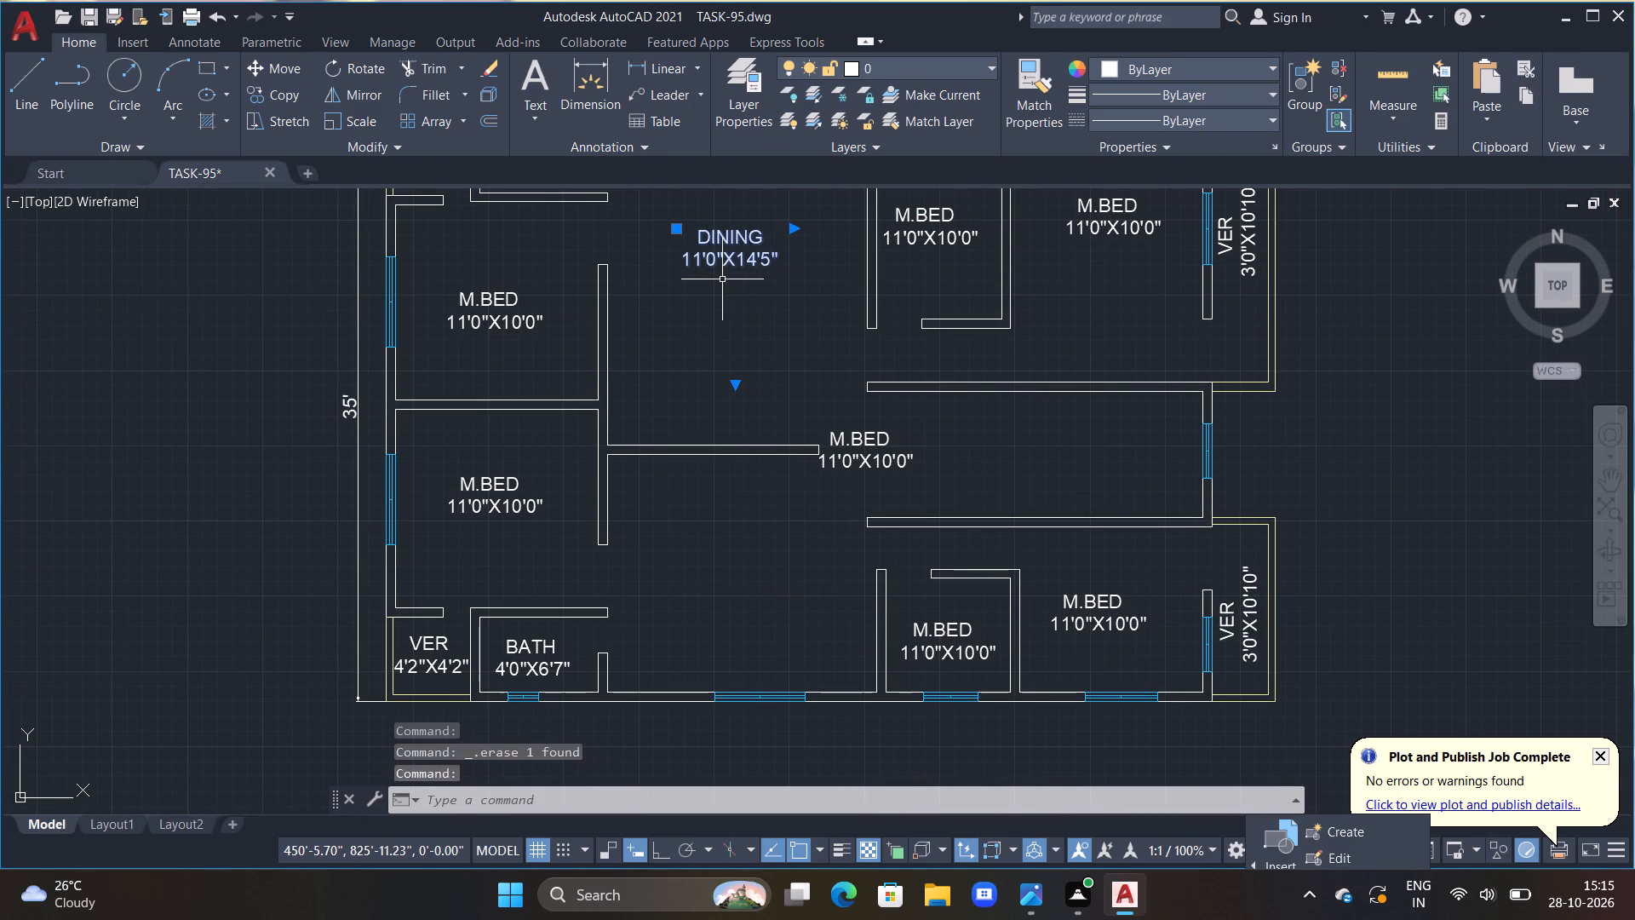
text(CO)
key(space)
drag(722, 279, 712, 366)
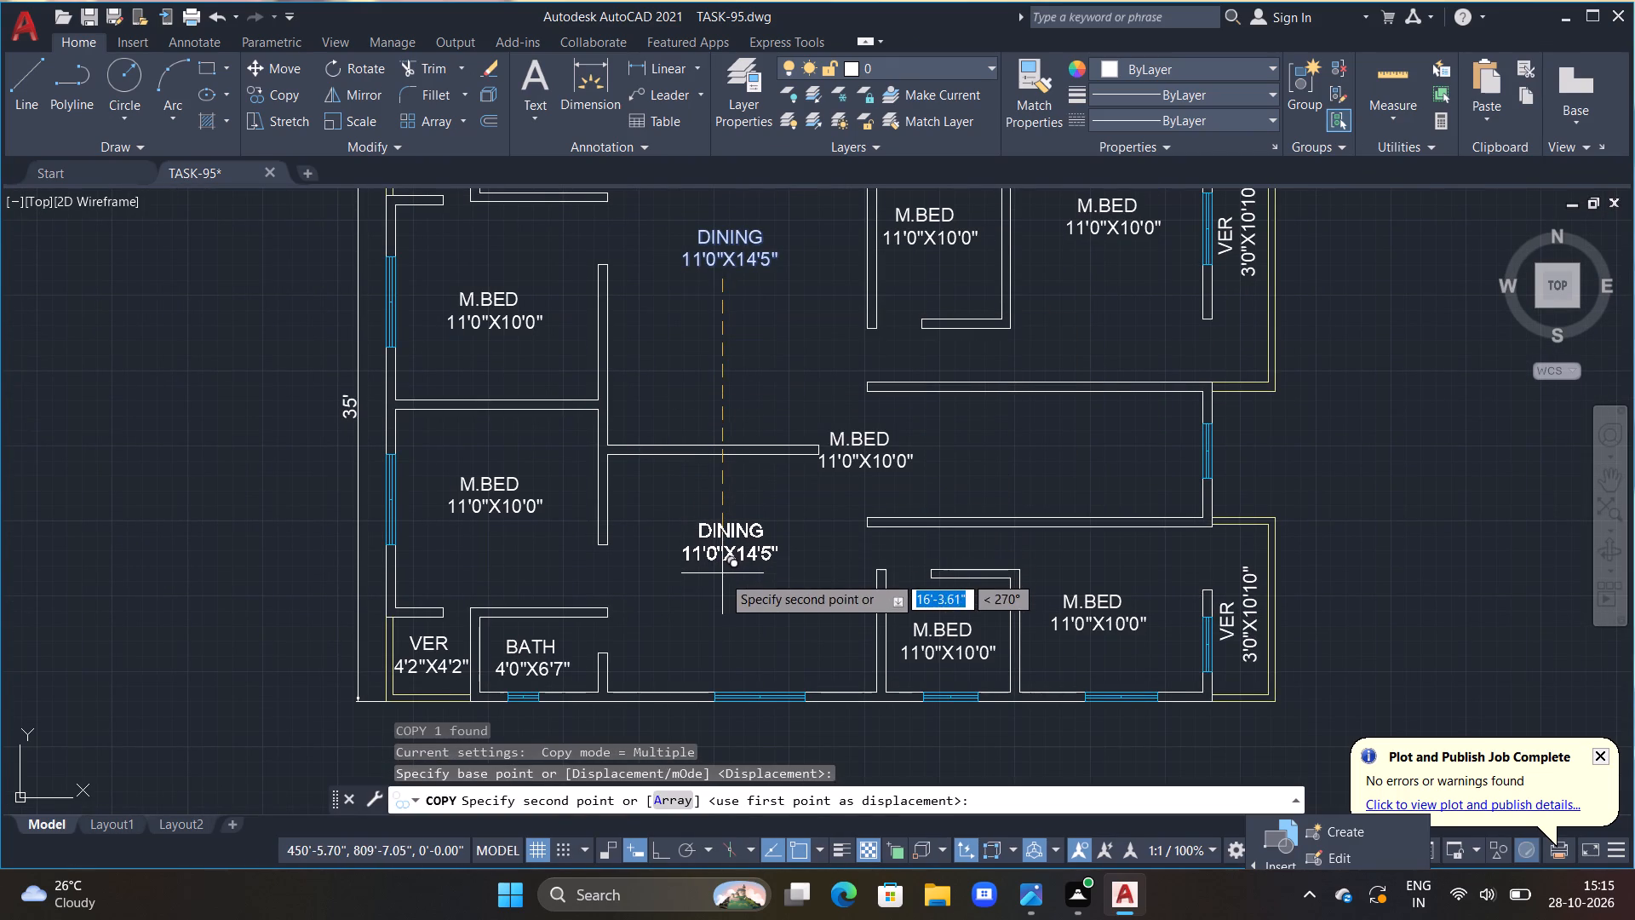
click(717, 571)
key(Escape)
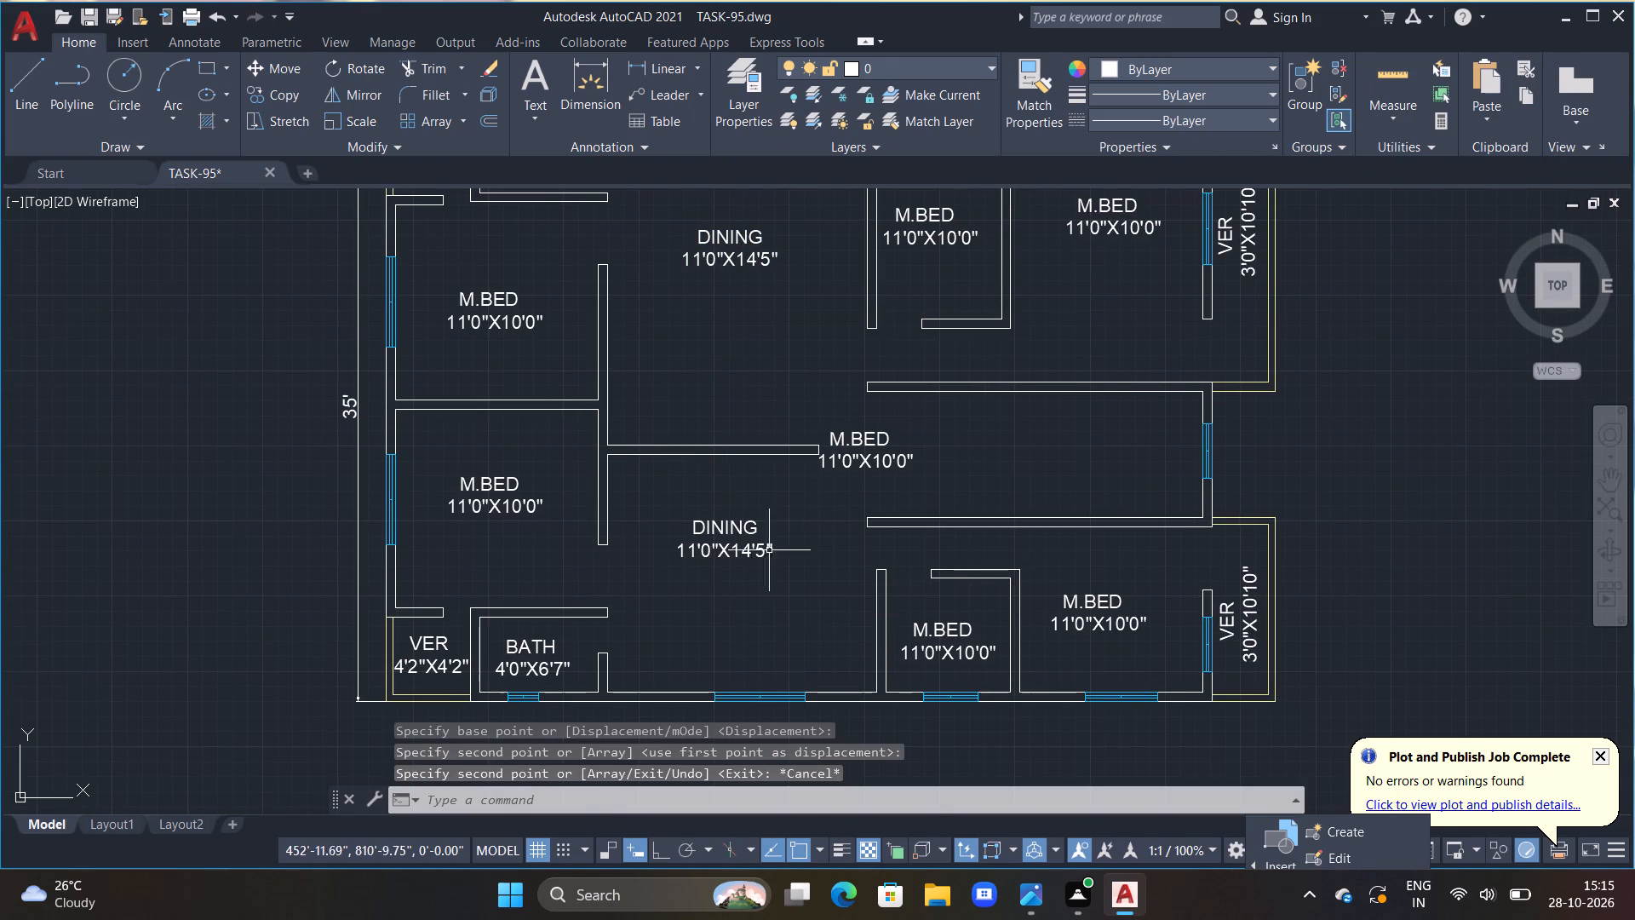
Widen the M.BED text frame in the plan's central passage and replace its text with the name STAIR.
click(850, 475)
click(848, 458)
drag(848, 457, 847, 449)
double_click(846, 446)
scroll(850, 452, up, 2)
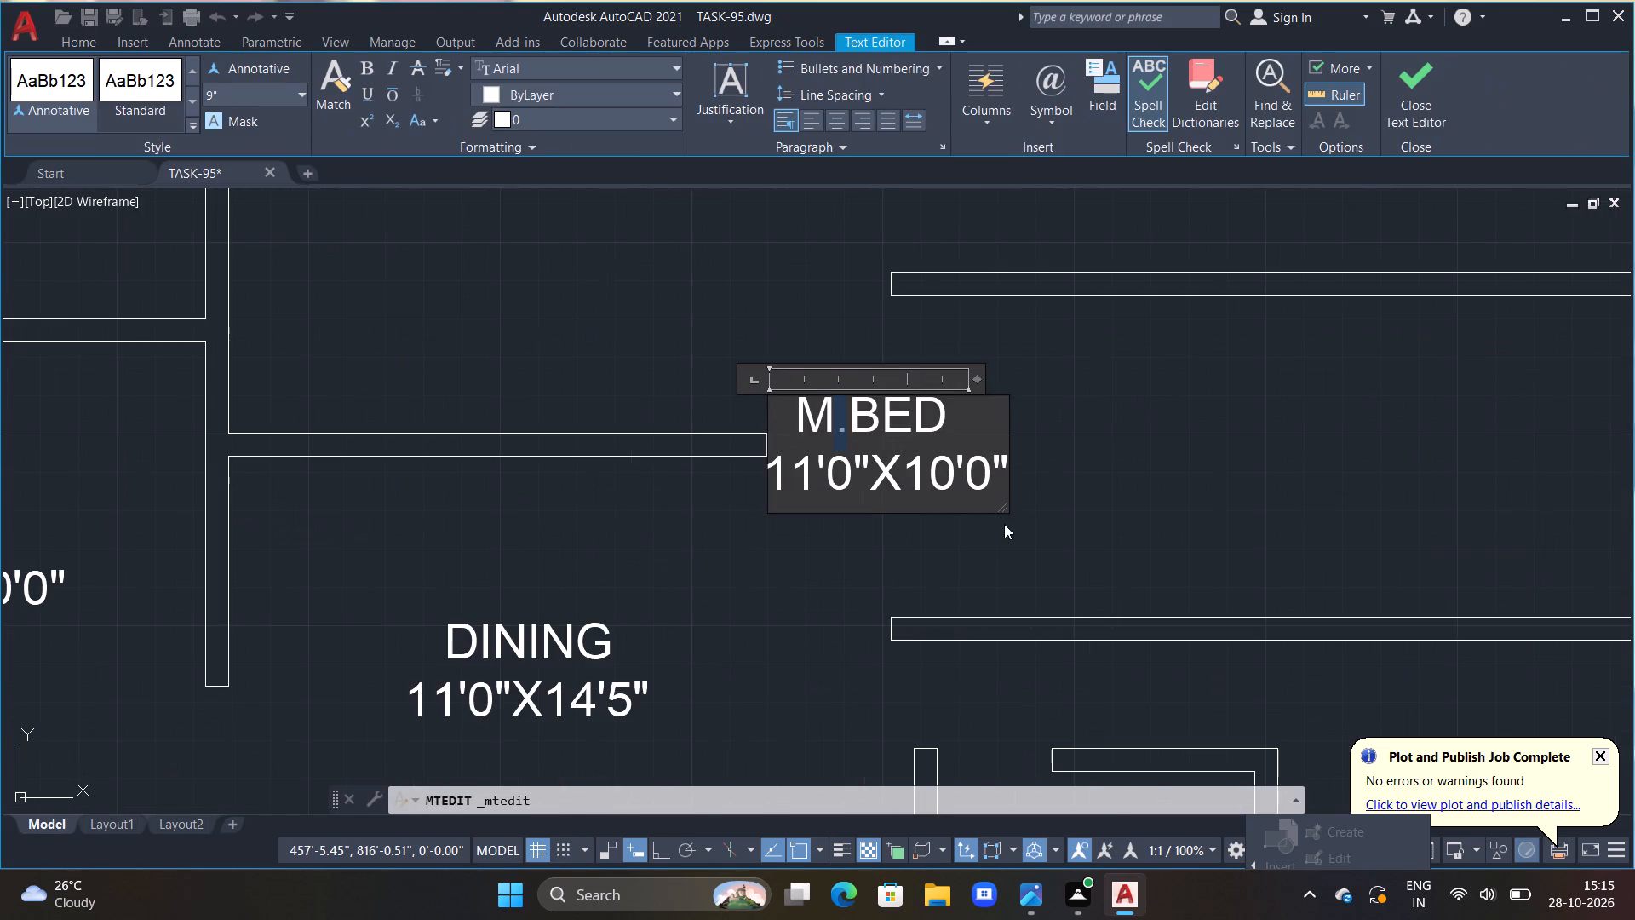
drag(1002, 511, 1156, 638)
click(1018, 469)
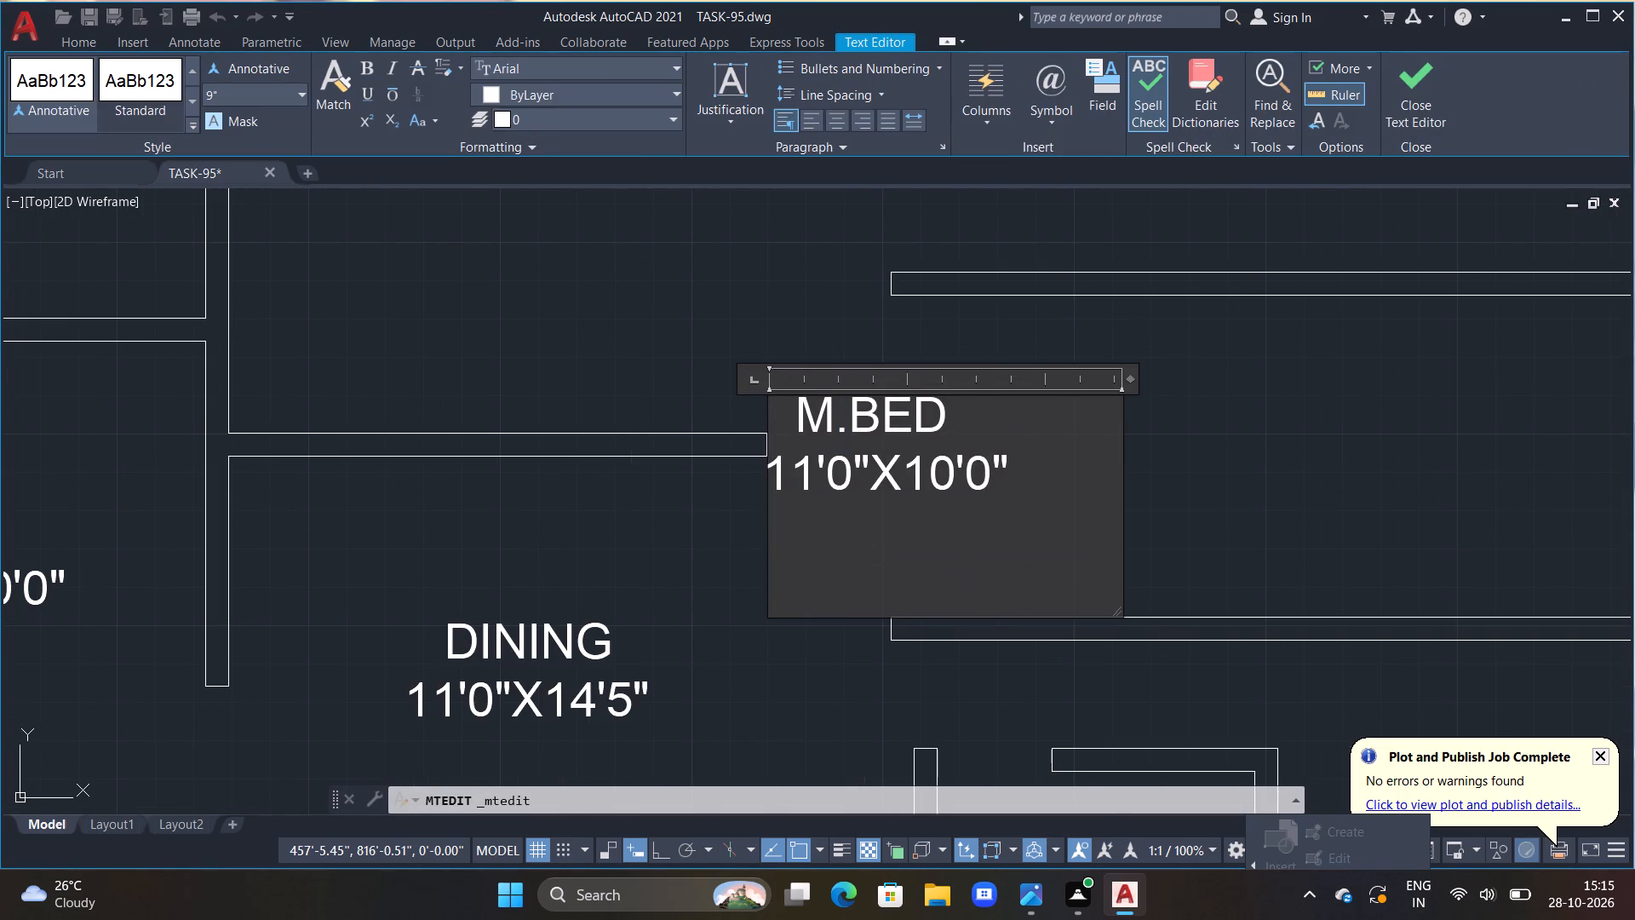
key(BackSpace)
key(BackSpace)
key(BackSpace)
key(BackSpace)
key(BackSpace)
key(BackSpace)
key(BackSpace)
key(BackSpace)
key(BackSpace)
key(BackSpace)
key(BackSpace)
key(BackSpace)
key(BackSpace)
key(BackSpace)
key(BackSpace)
key(BackSpace)
key(BackSpace)
key(BackSpace)
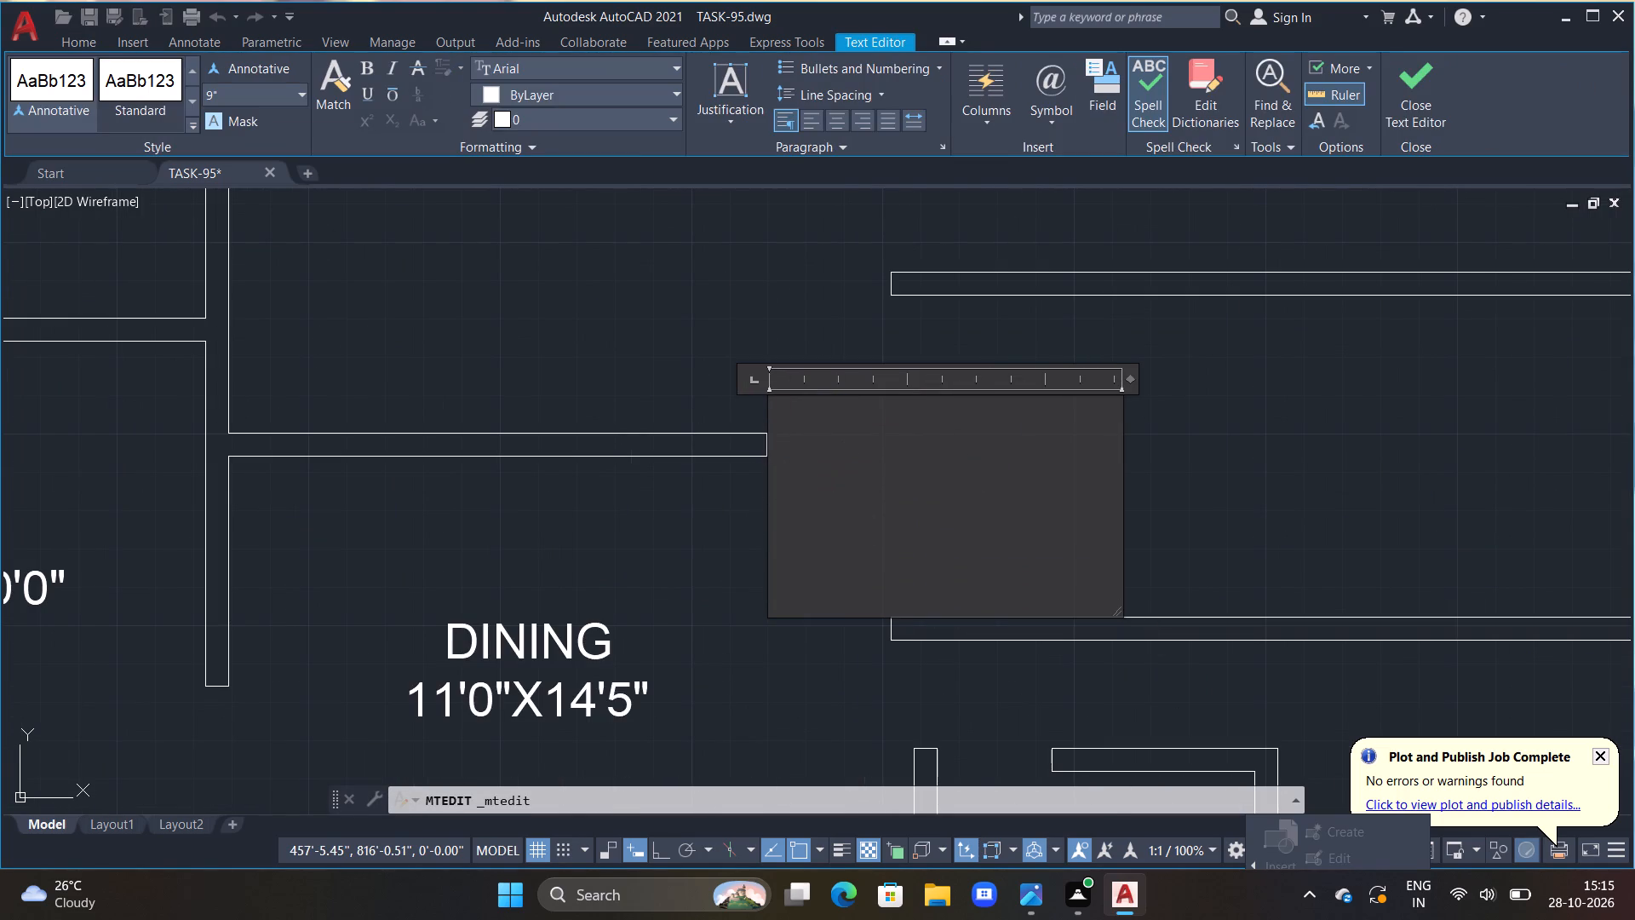
text(STAIR)
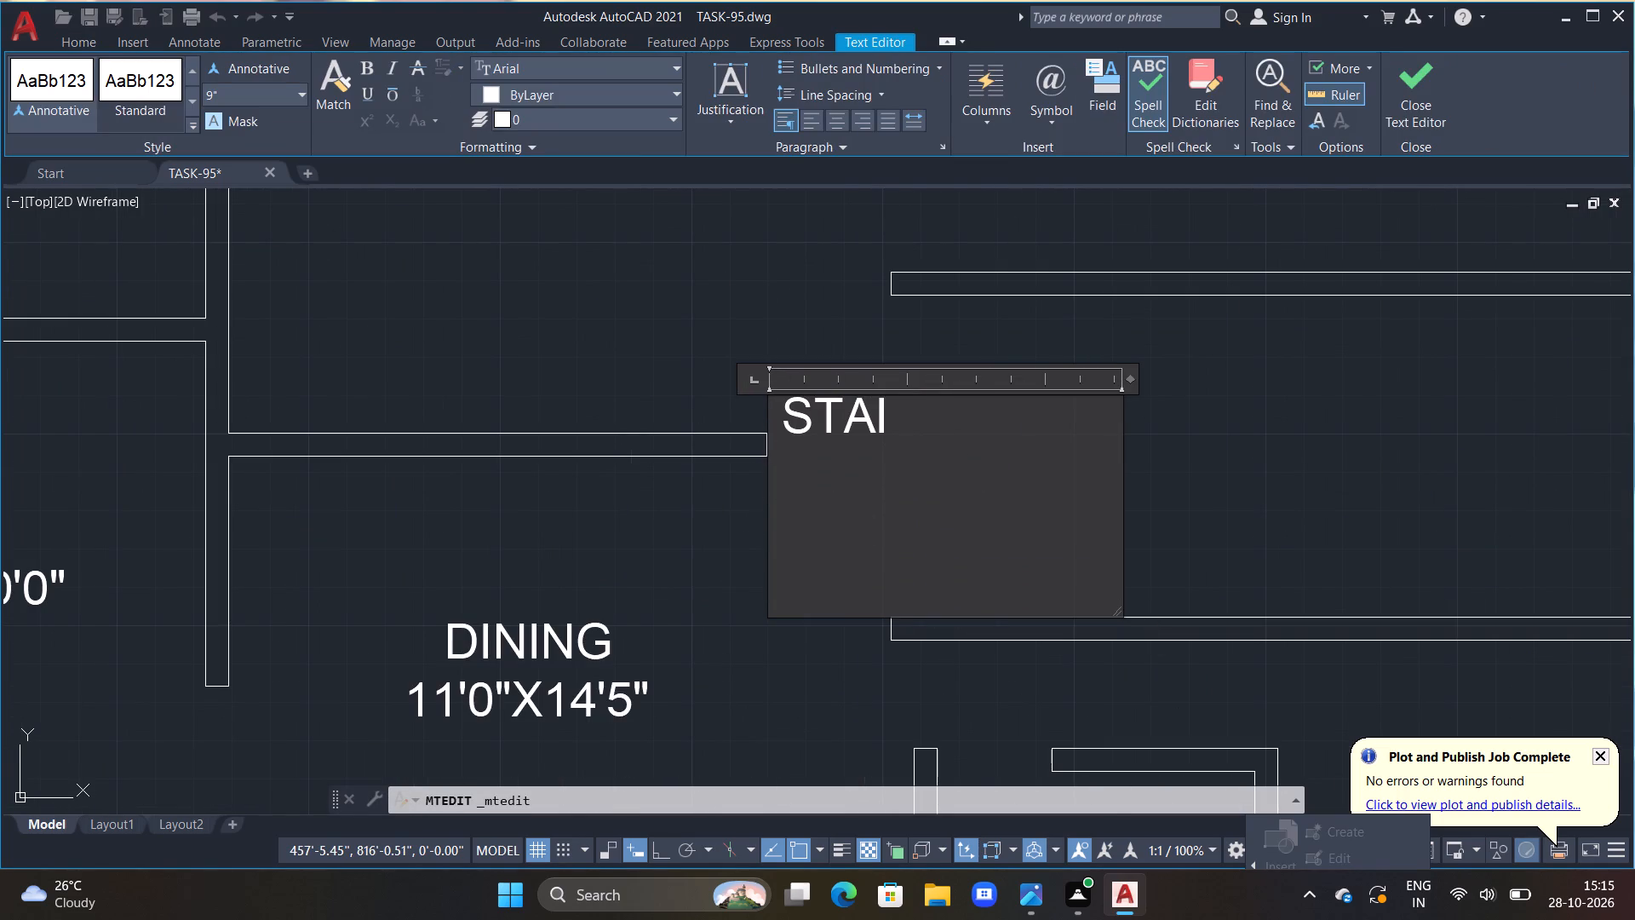
Add the size line 16'5"X7'0" below STAIR, indent the STAIR line by one extra space and finish the text edit.
key(Return)
key(1)
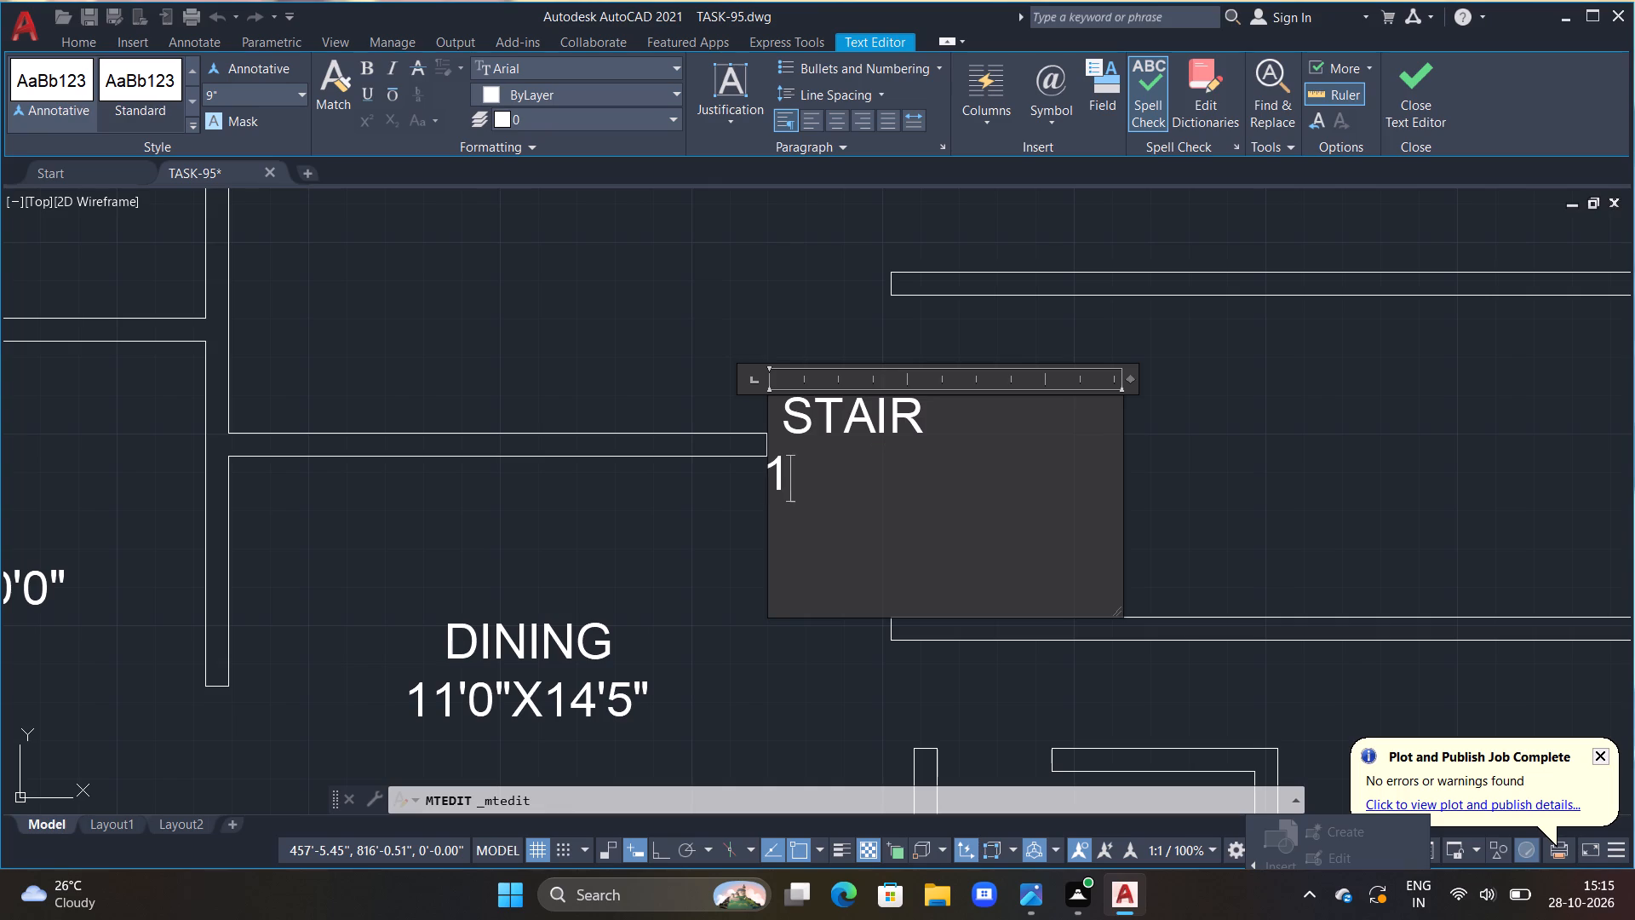
text(6'5")
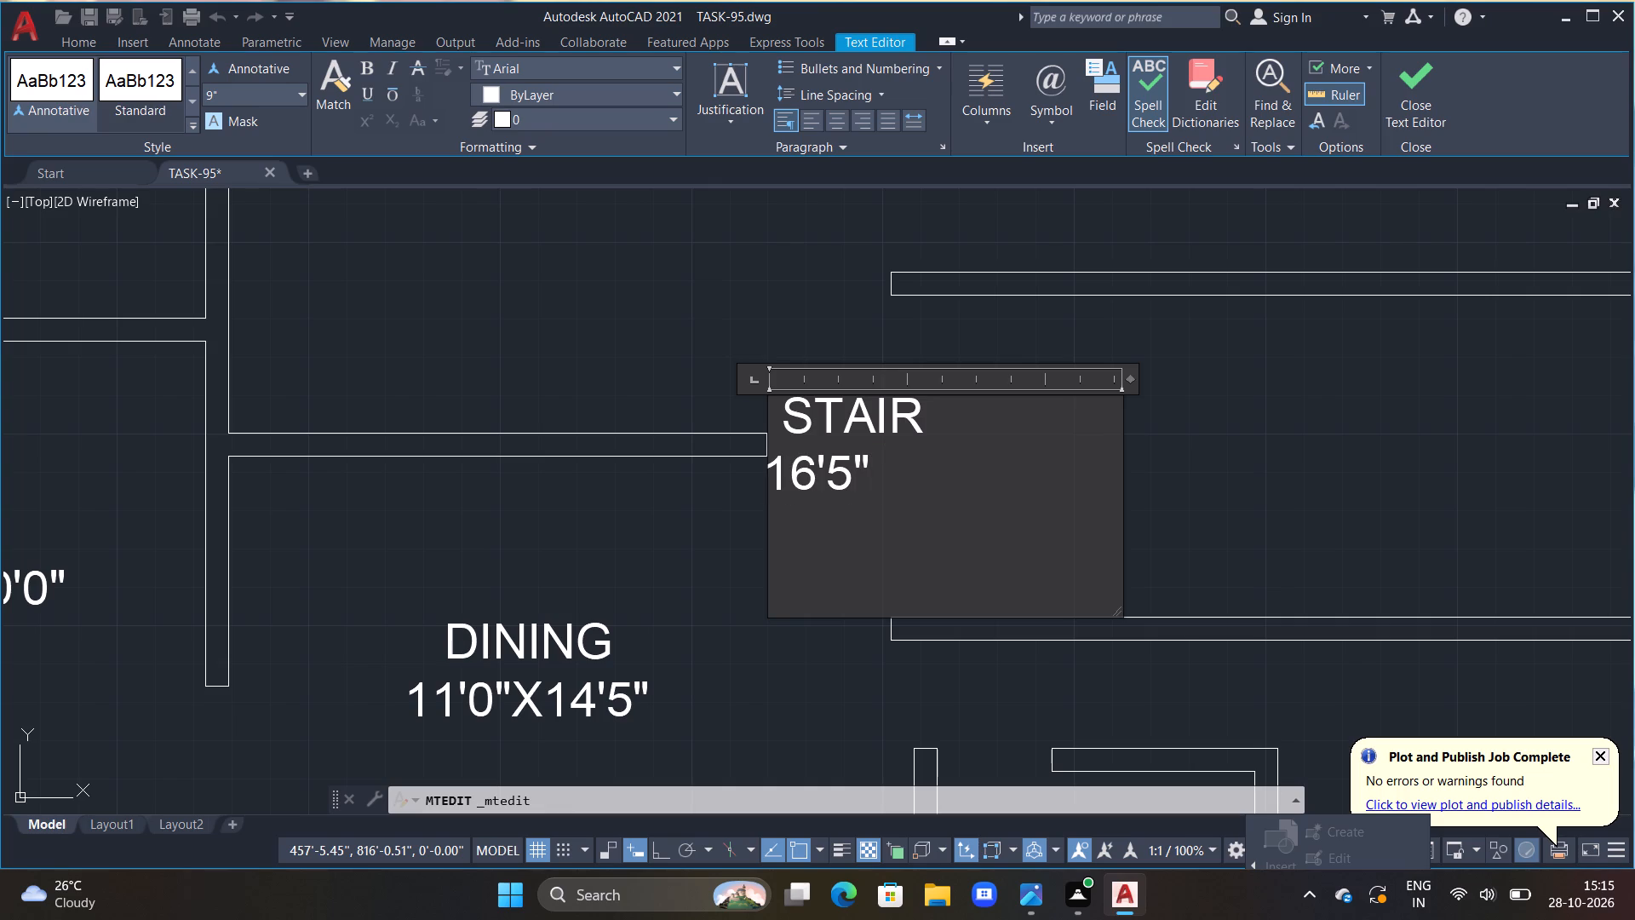
text(X7'0)
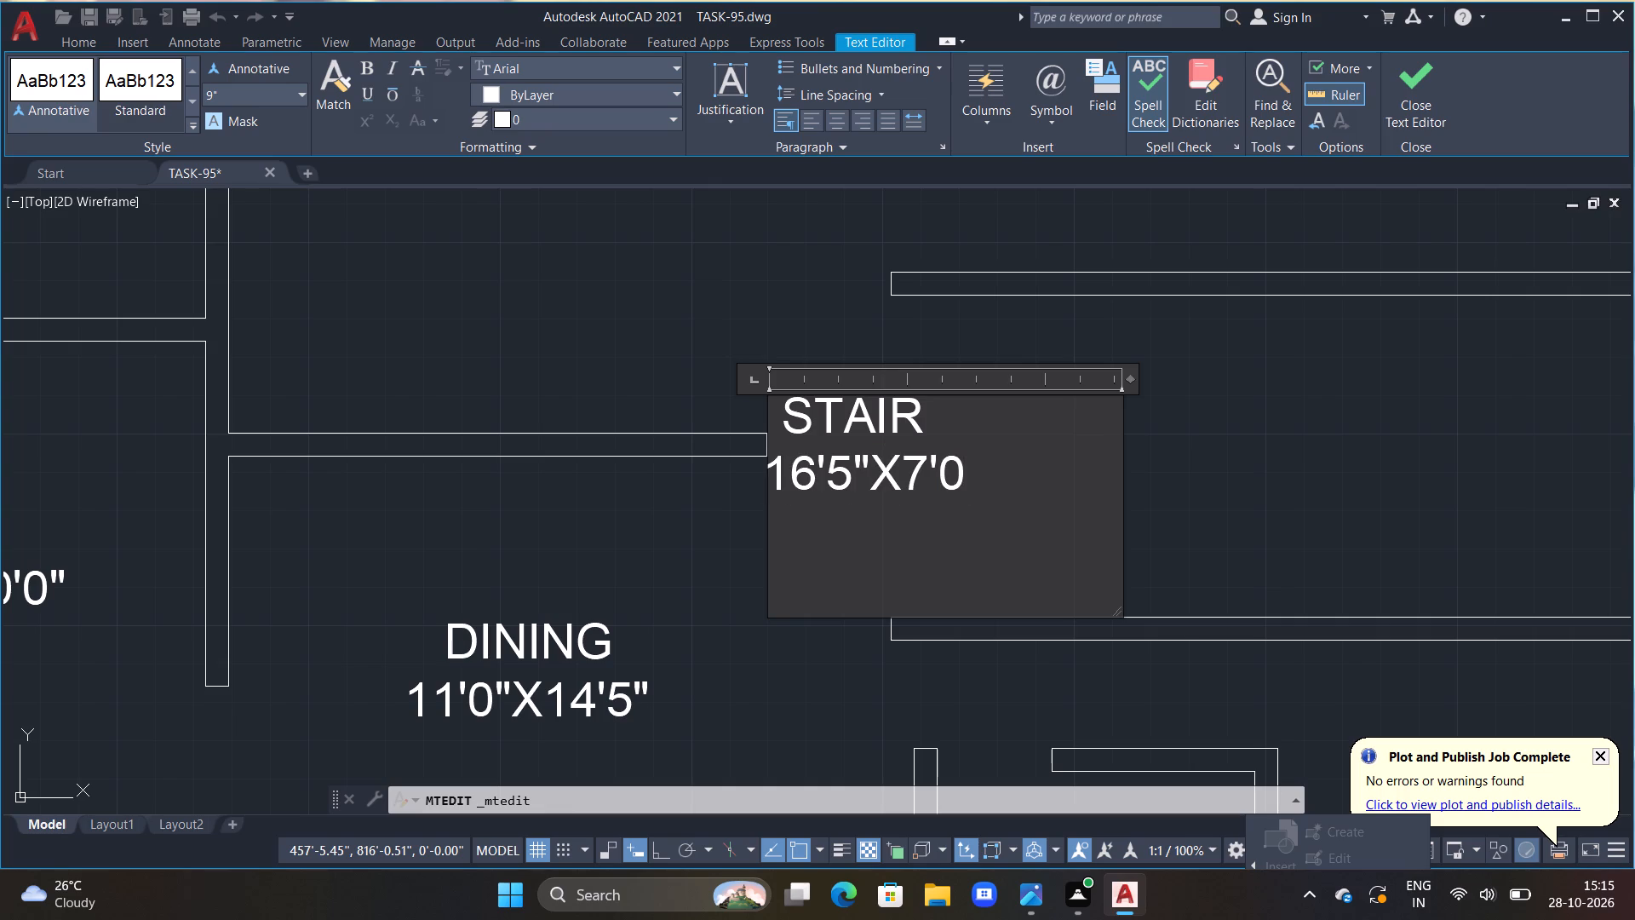
key(shift+quotedbl)
click(778, 433)
key(space)
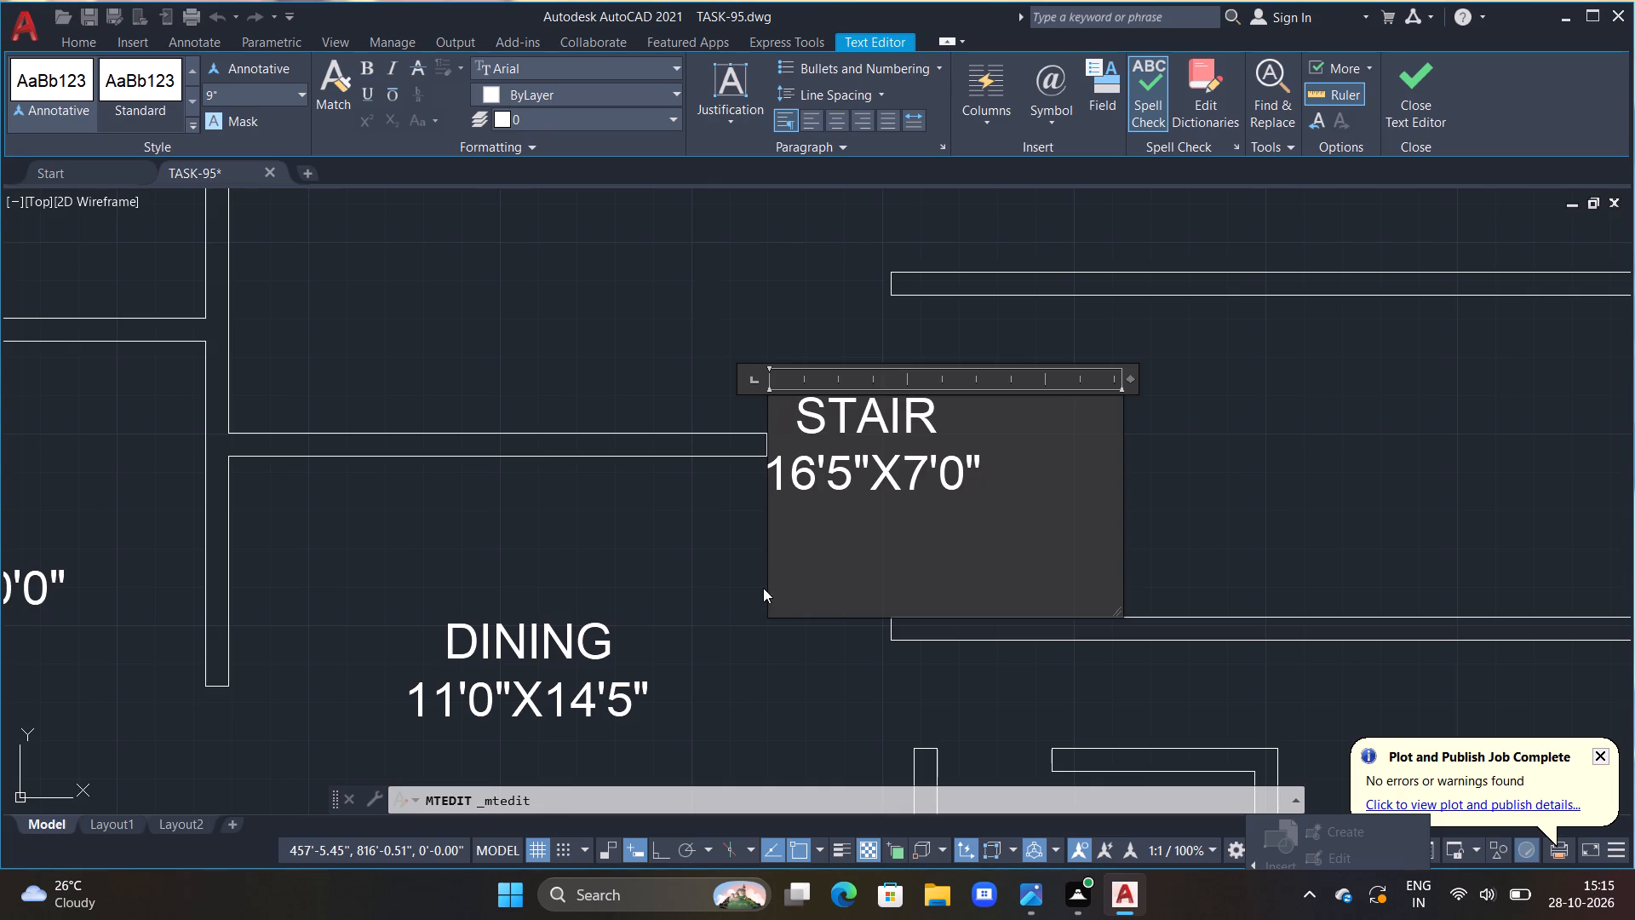
click(758, 591)
Widen the M.BED text frame in the small room along the plan's bottom wall and replace its text with KITCHEN.
scroll(754, 603, down, 2)
middle_drag(652, 622, 620, 331)
double_click(839, 434)
scroll(857, 440, up, 2)
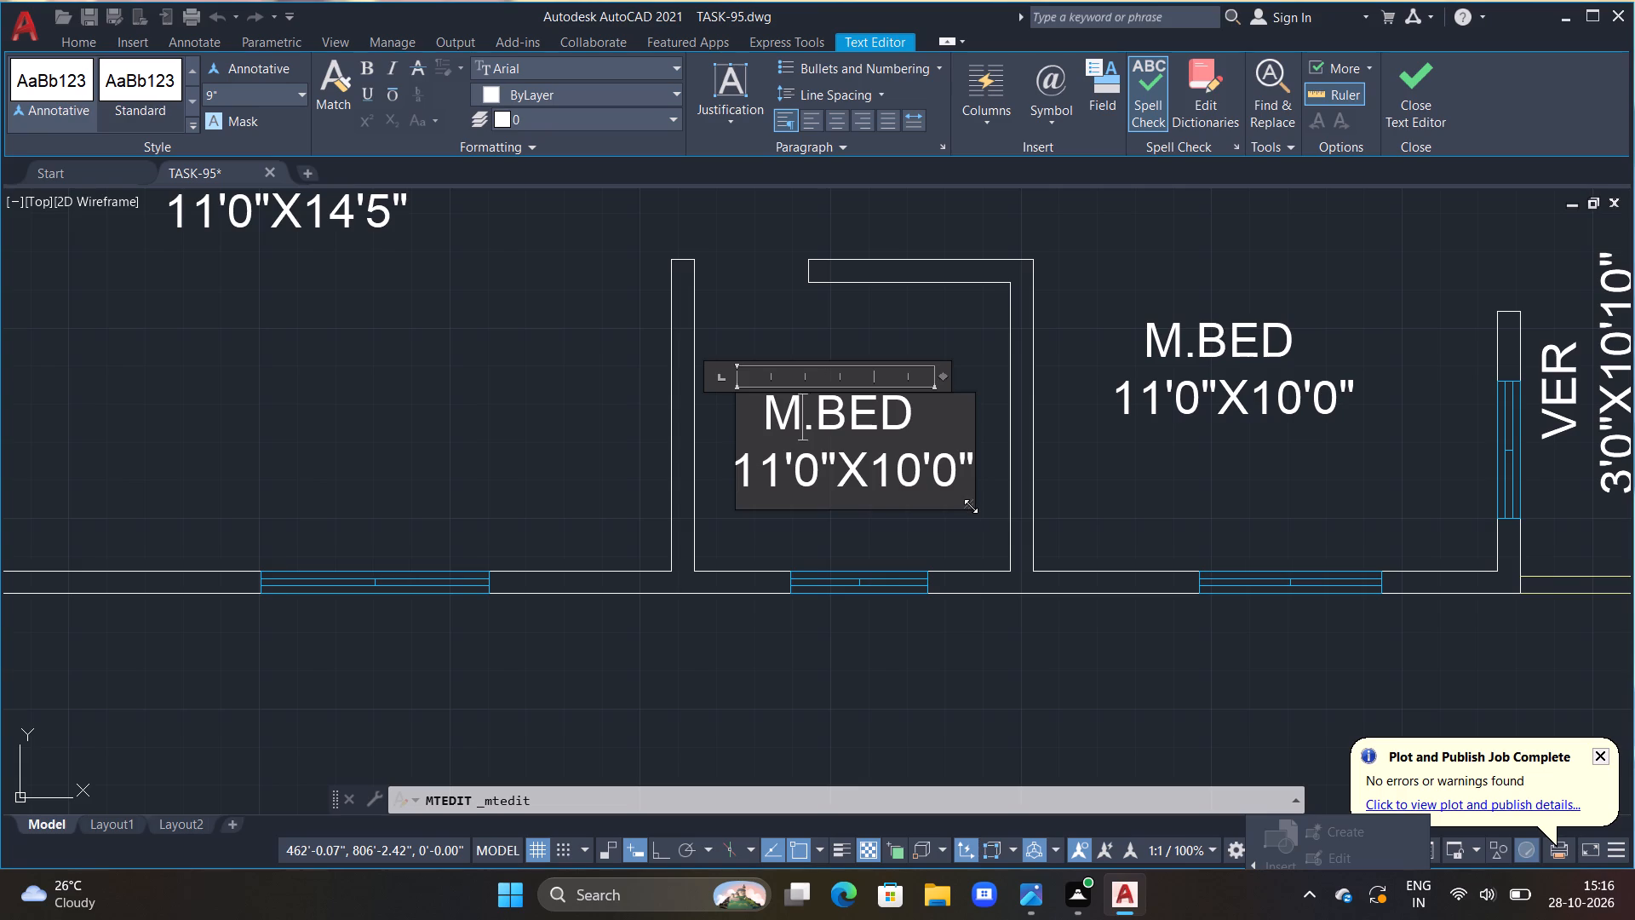
drag(971, 506, 1064, 609)
click(1008, 481)
key(BackSpace)
key(BackSpace)
key(BackSpace)
key(BackSpace)
key(BackSpace)
key(BackSpace)
key(BackSpace)
key(BackSpace)
key(BackSpace)
key(BackSpace)
key(BackSpace)
key(BackSpace)
key(BackSpace)
key(BackSpace)
key(BackSpace)
key(BackSpace)
key(BackSpace)
key(BackSpace)
key(BackSpace)
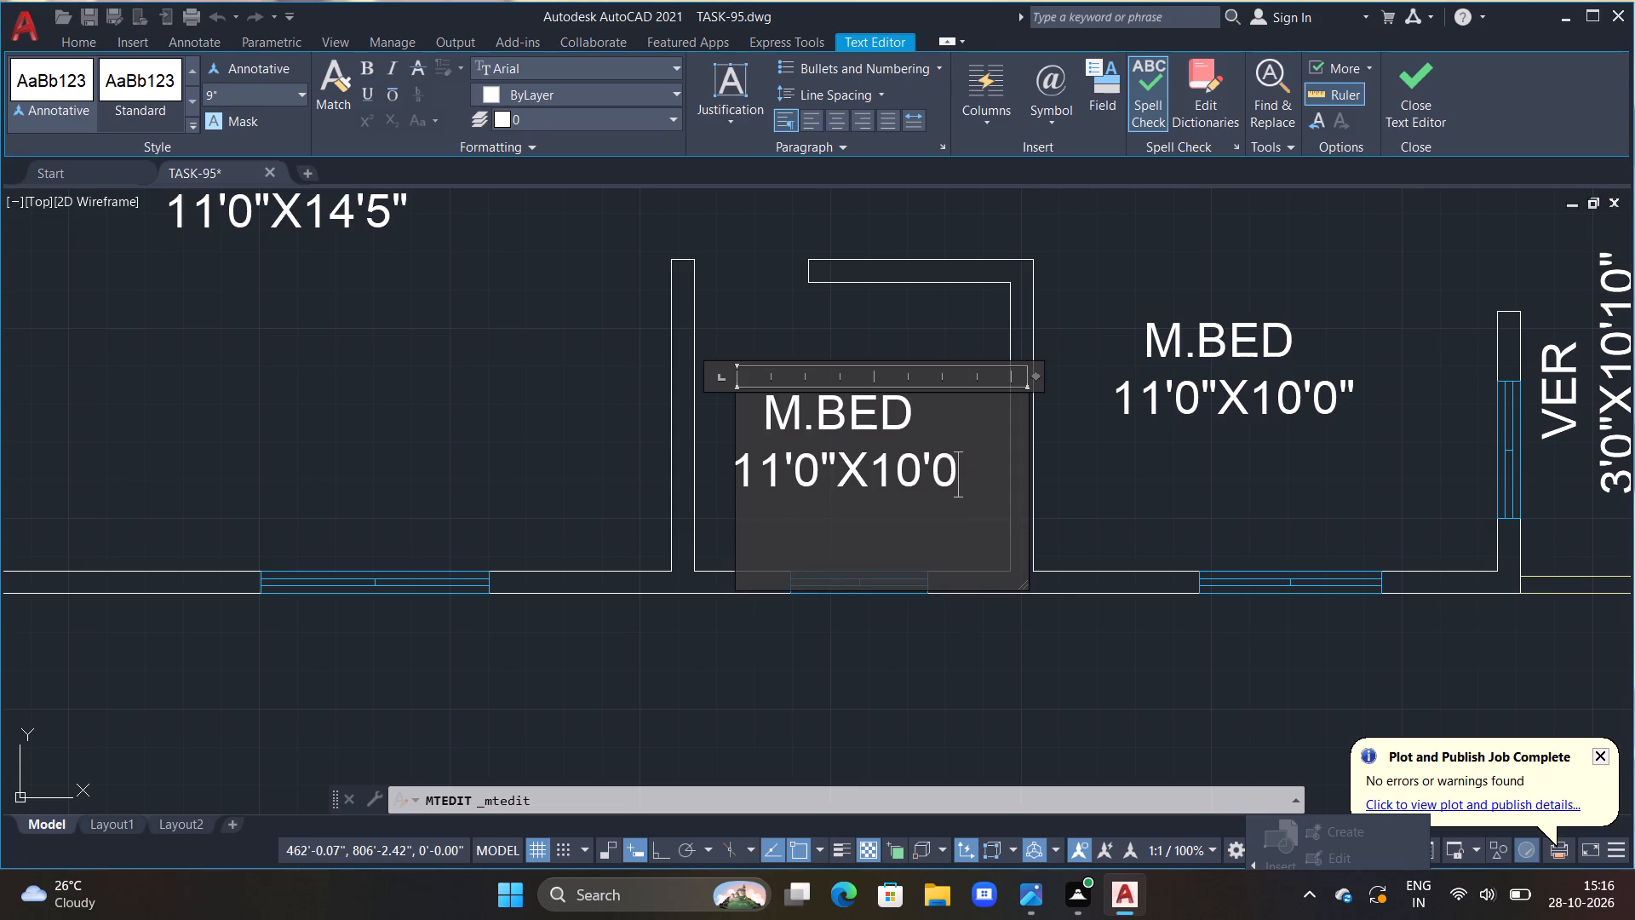
key(space)
text(KITCHEN)
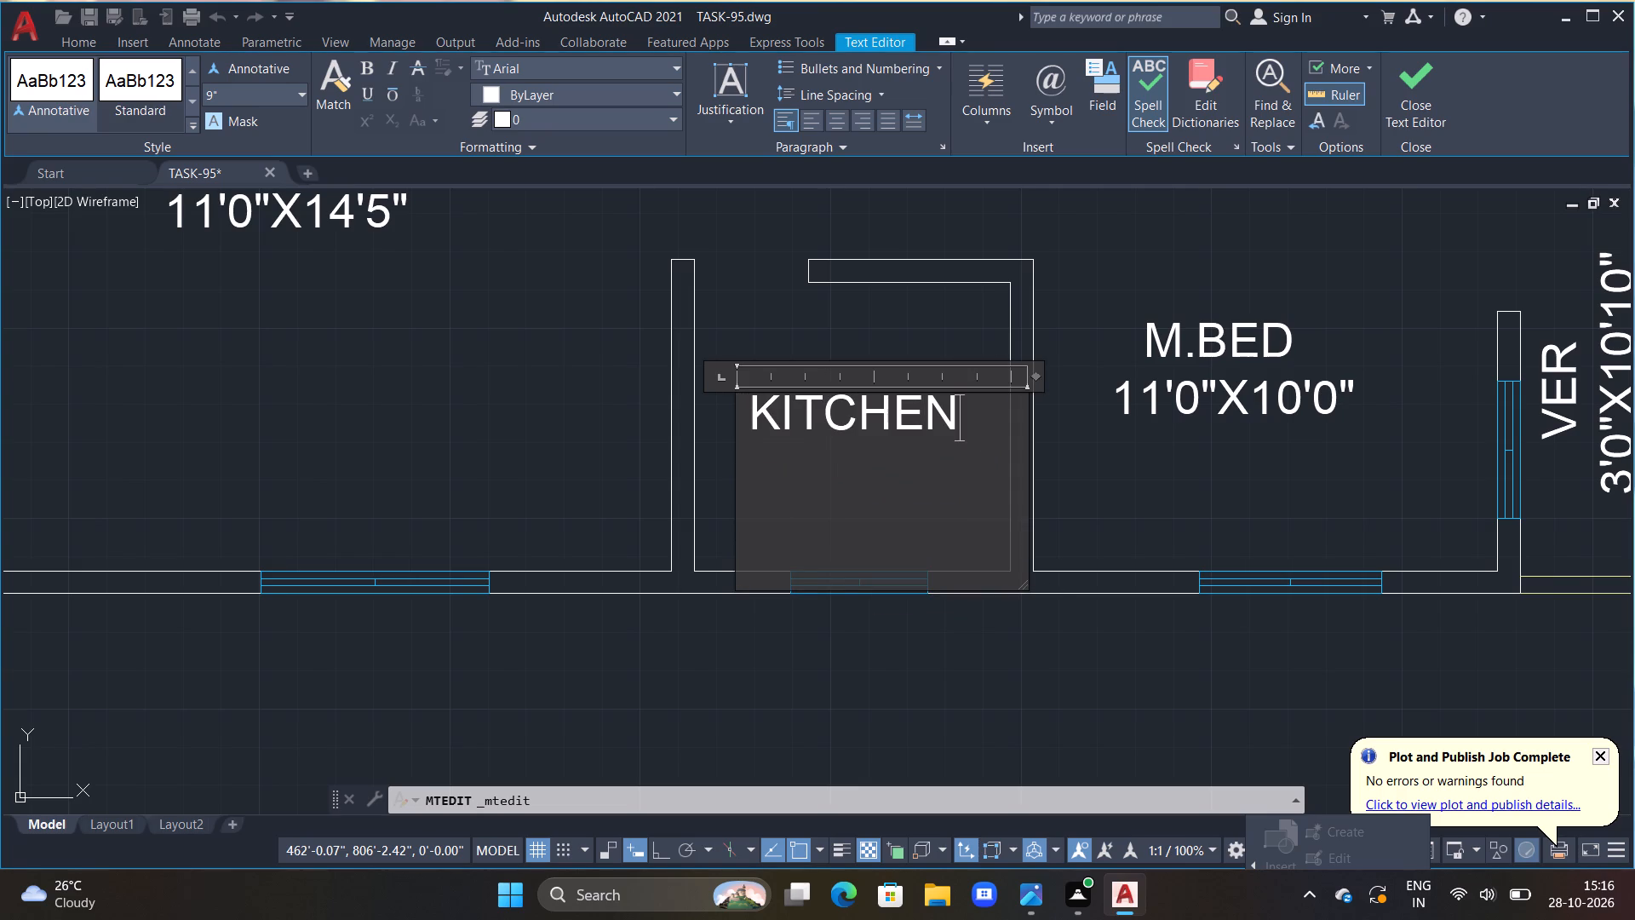
Add the size line 5'0"X6'11" below KITCHEN, indented by one space, and finish the text edit.
key(Return)
key(space)
text(5'0"X)
text(6'11)
key(shift+quotedbl)
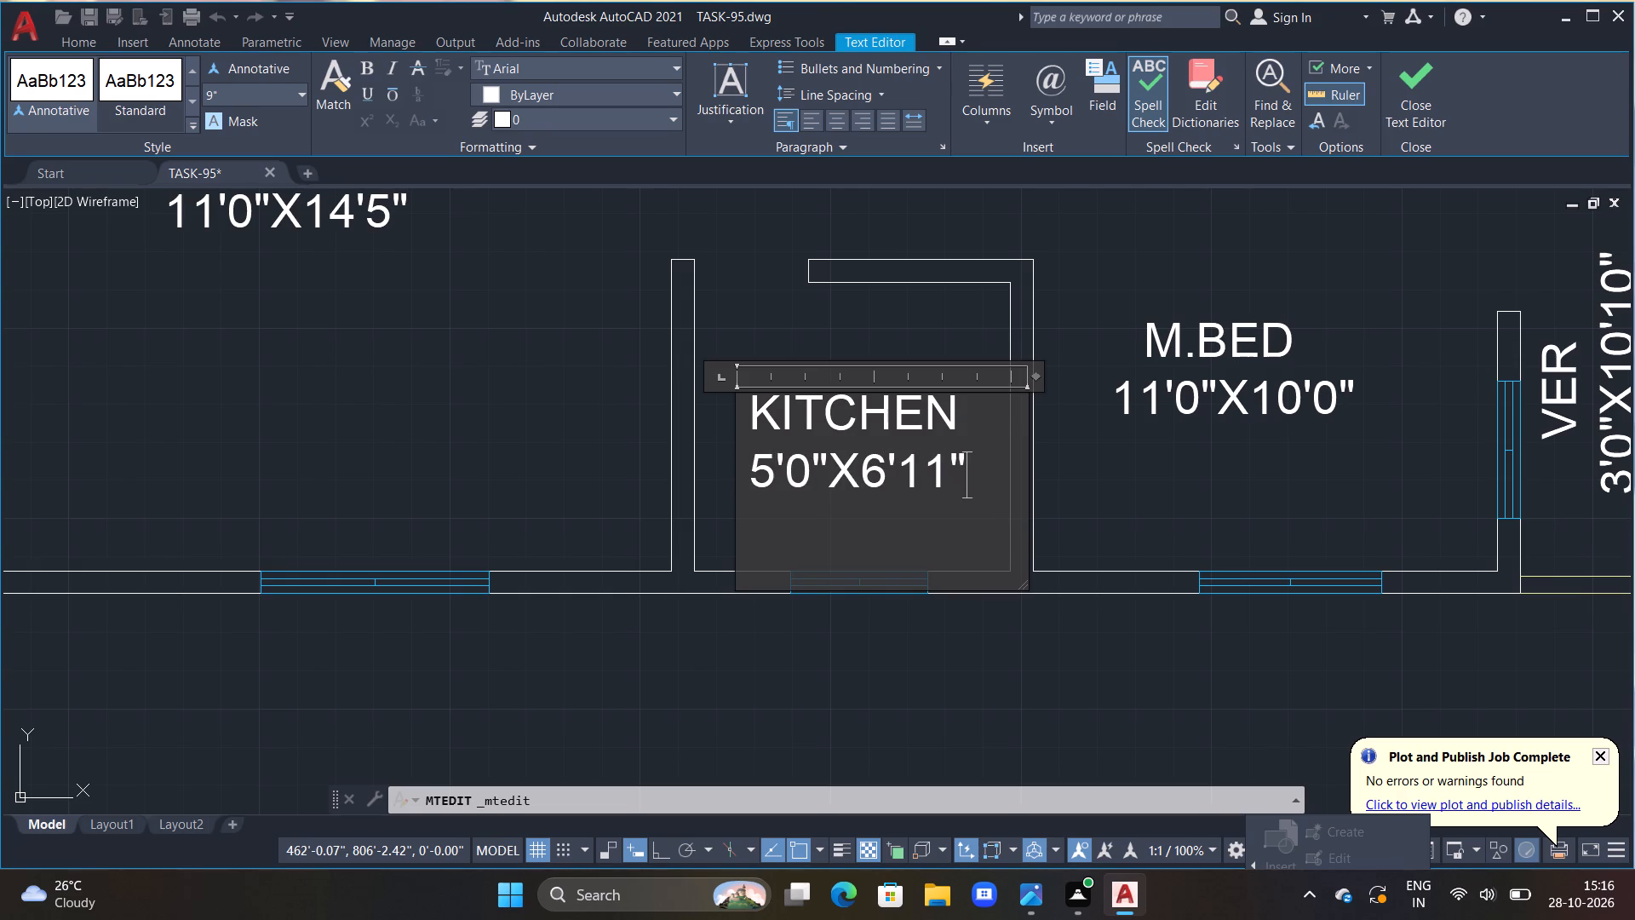
click(726, 511)
Change the size line of the M.BED label beside the lower kitchen to 11'0"X10'8" and finish the text edit.
middle_drag(941, 746, 941, 745)
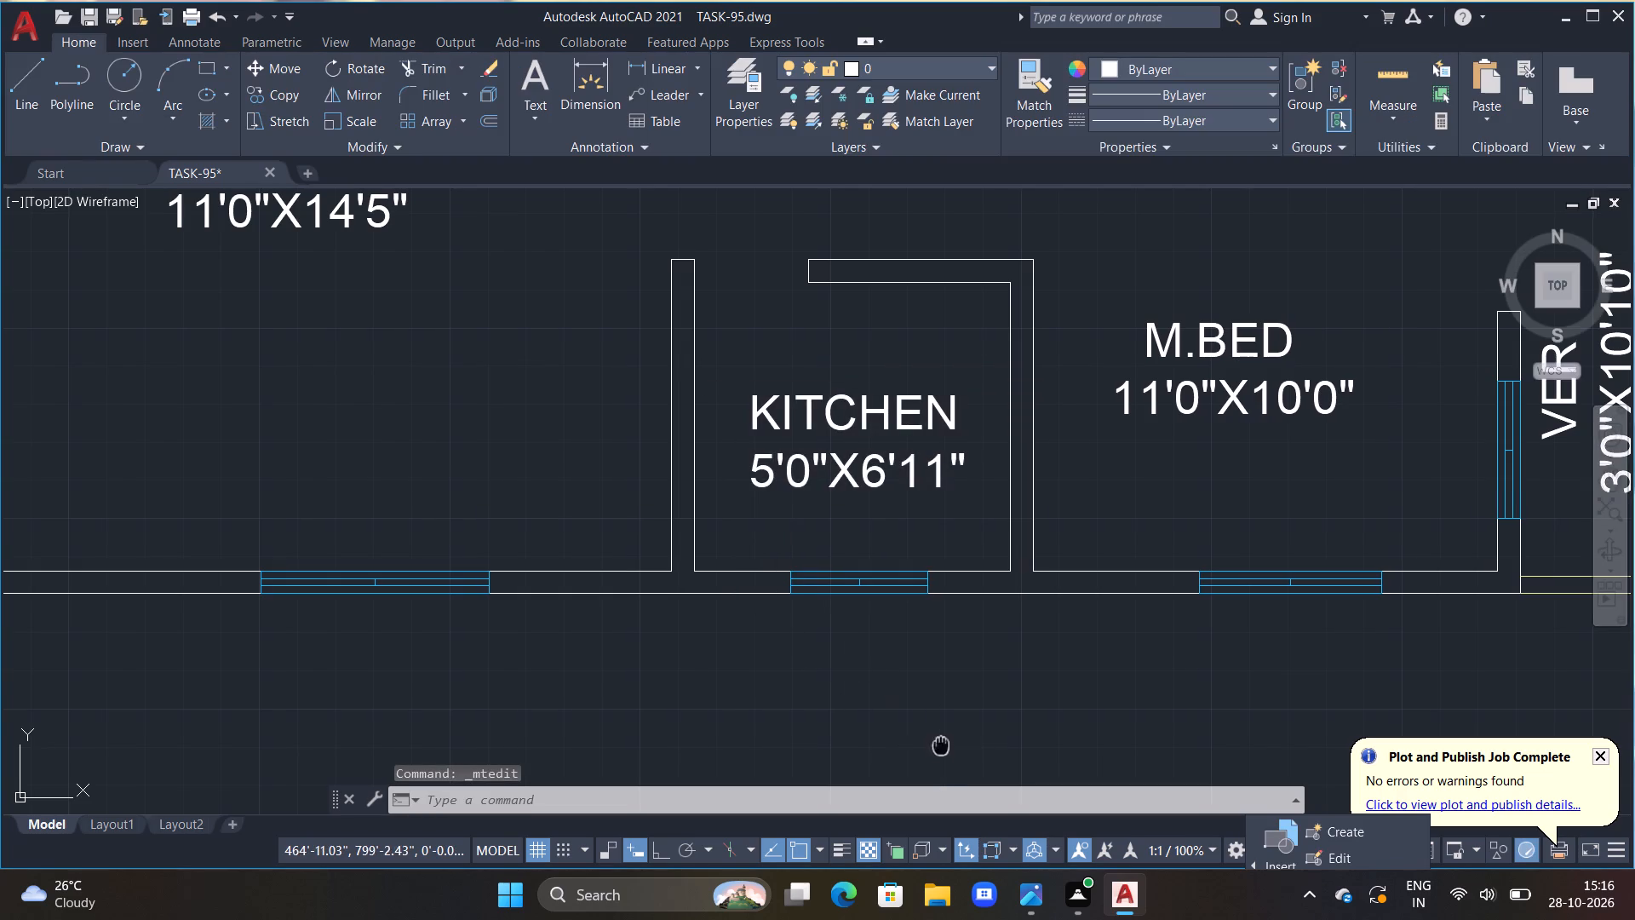
middle_drag(941, 745, 729, 624)
scroll(754, 626, down, 1)
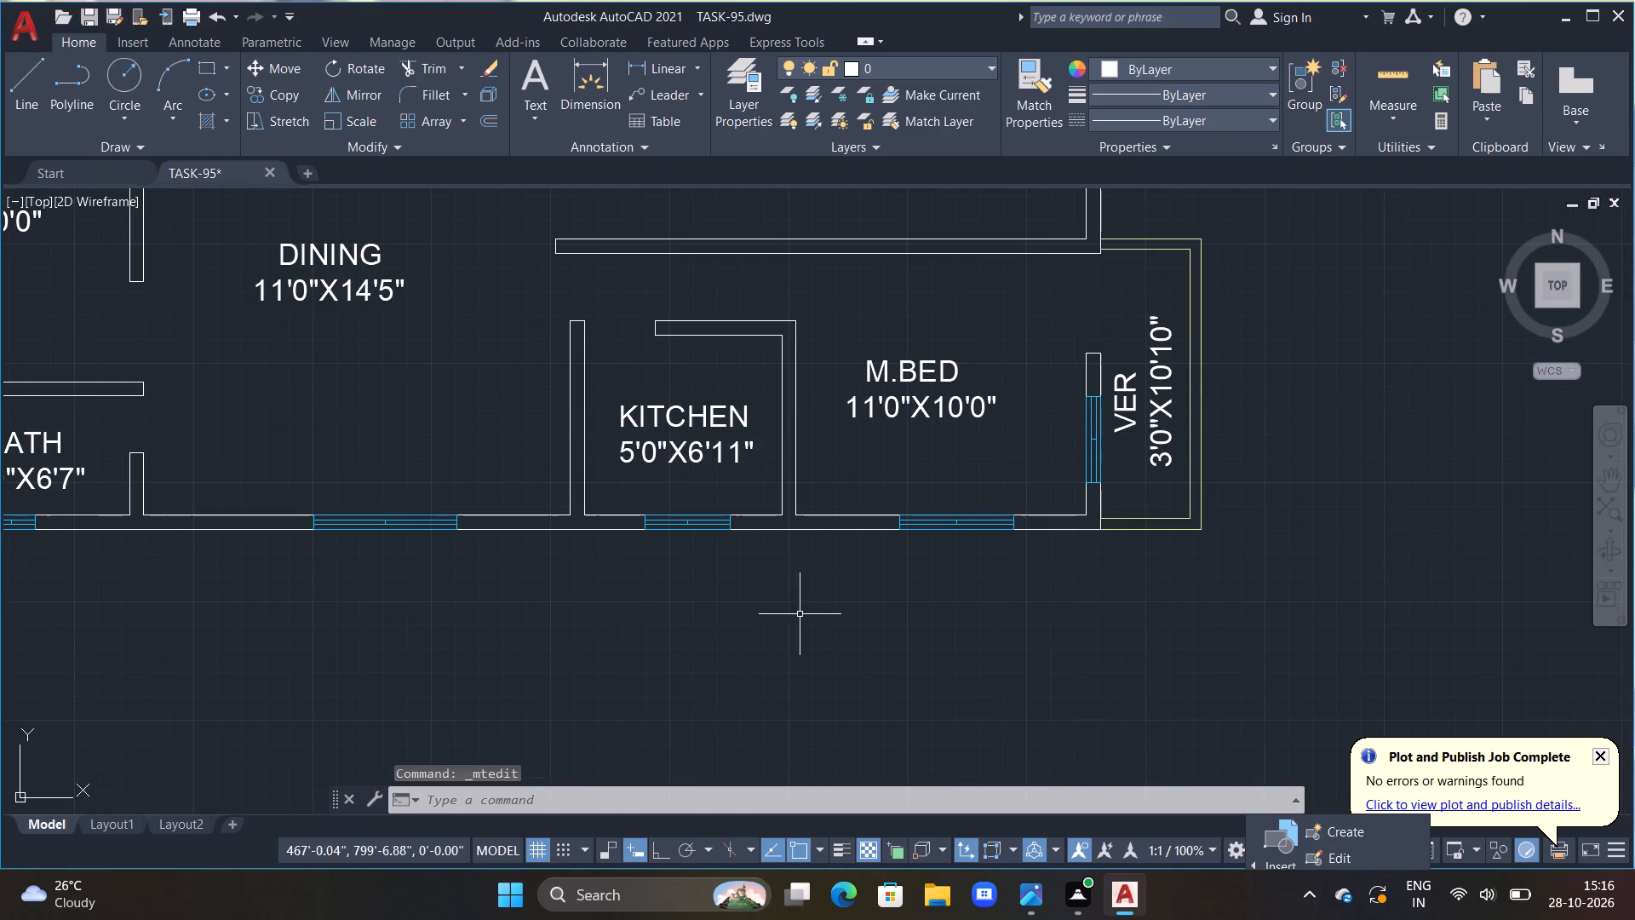
double_click(923, 400)
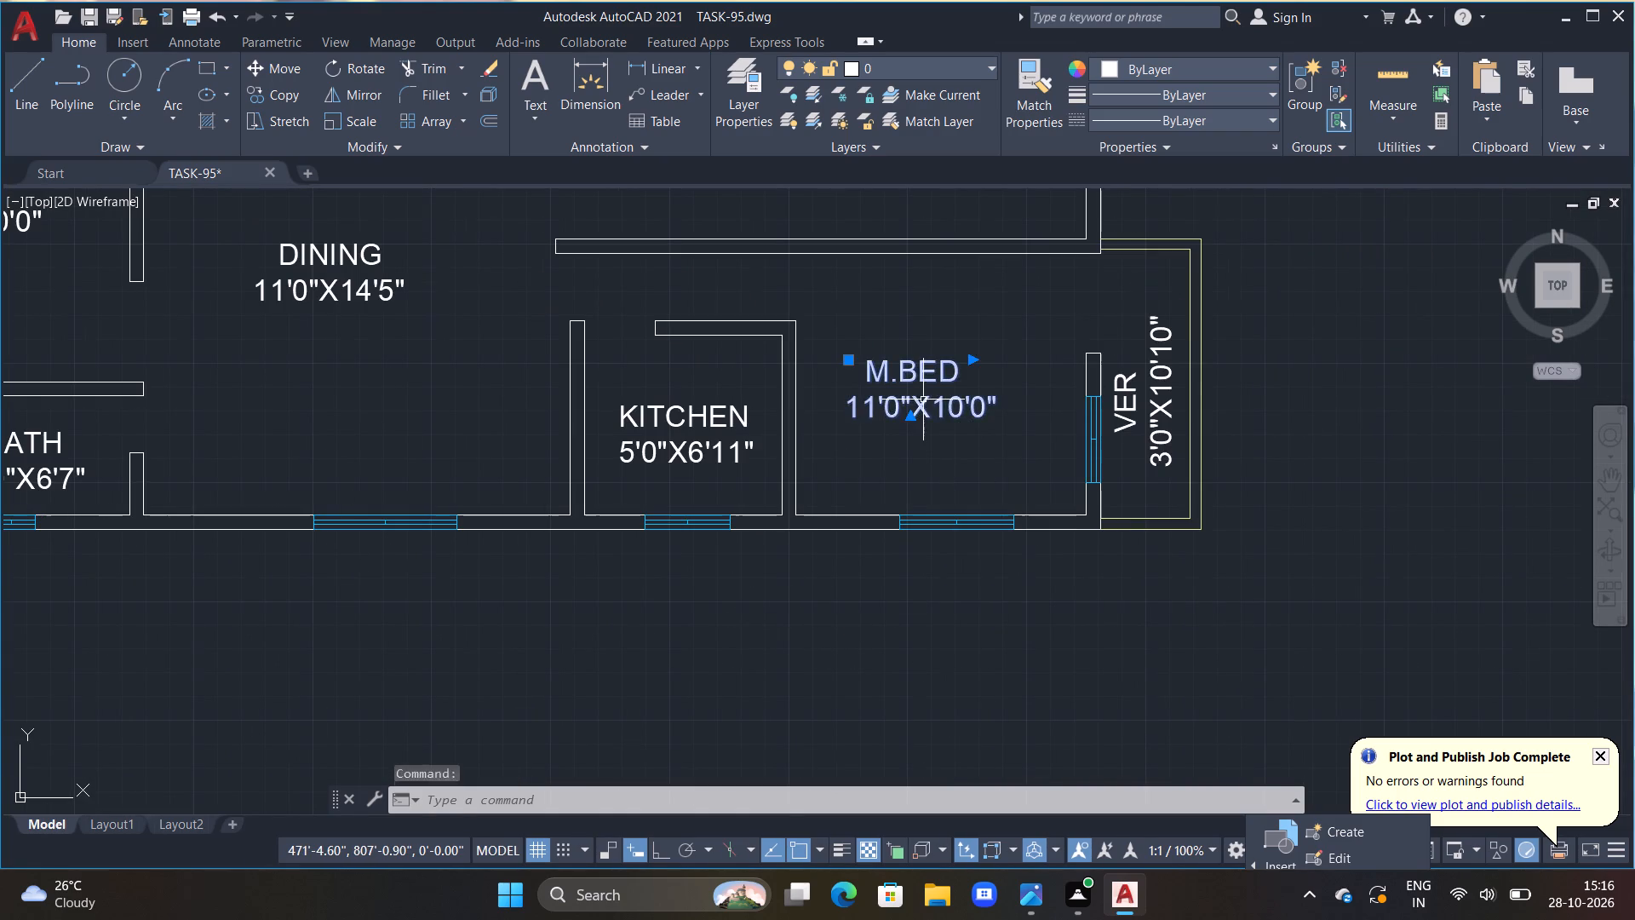
scroll(959, 432, up, 2)
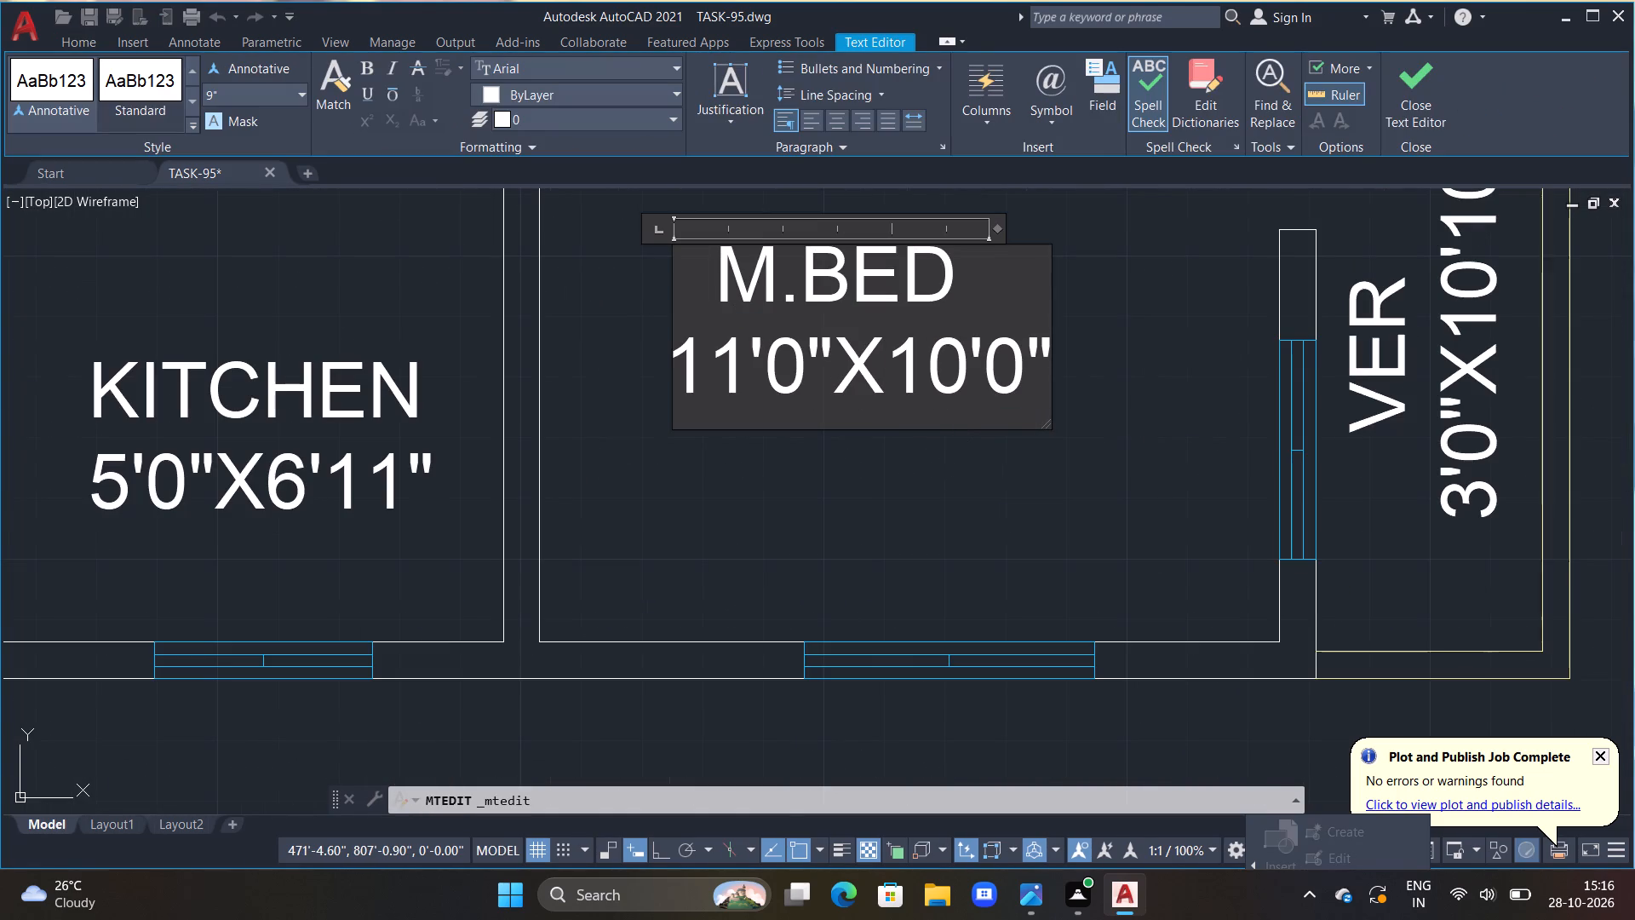
click(1018, 373)
key(BackSpace)
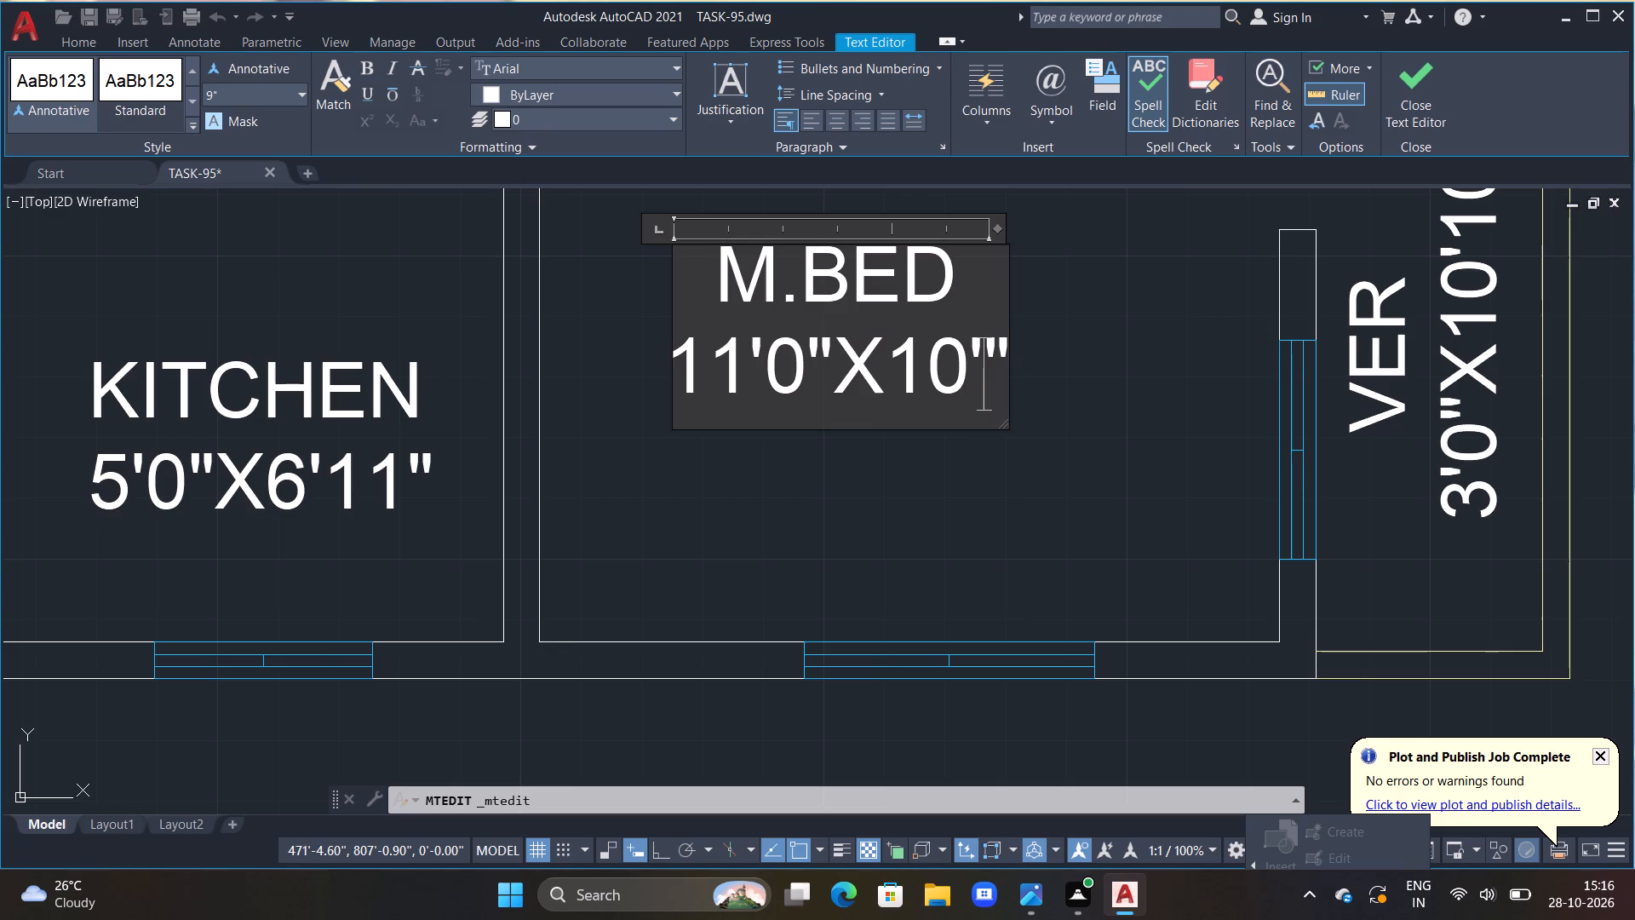
key(8)
click(807, 552)
Erase the M.BED label in the small room along the plan's top wall, beside the upper DINING room.
scroll(808, 571, down, 1)
middle_drag(821, 661, 477, 625)
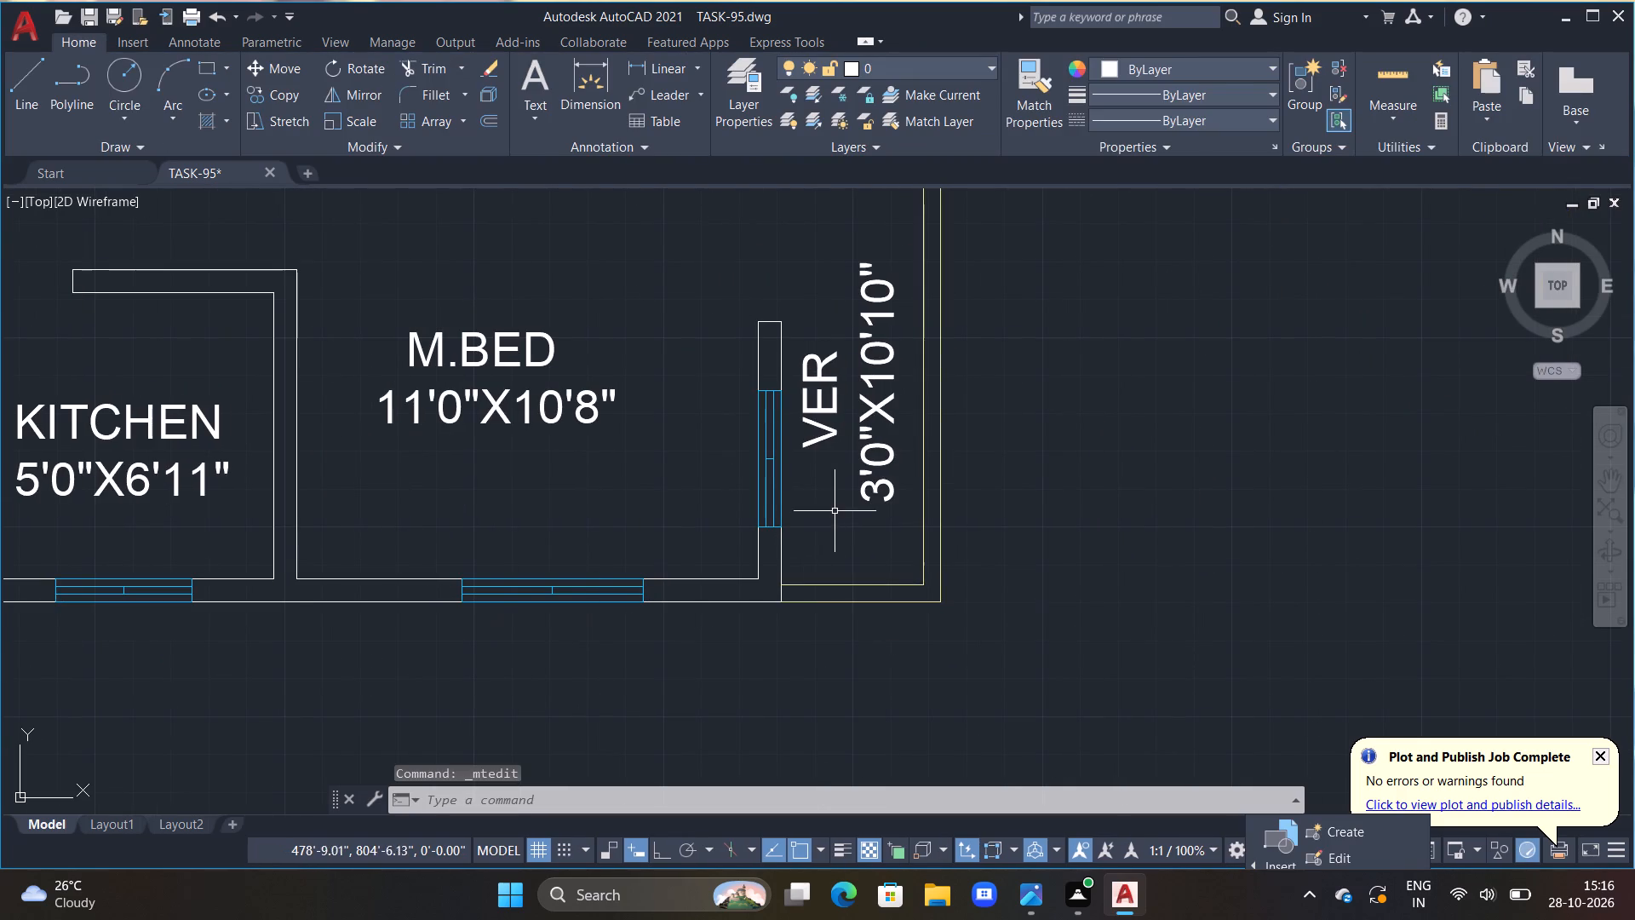
scroll(833, 459, down, 2)
scroll(775, 354, down, 1)
middle_drag(736, 348, 795, 546)
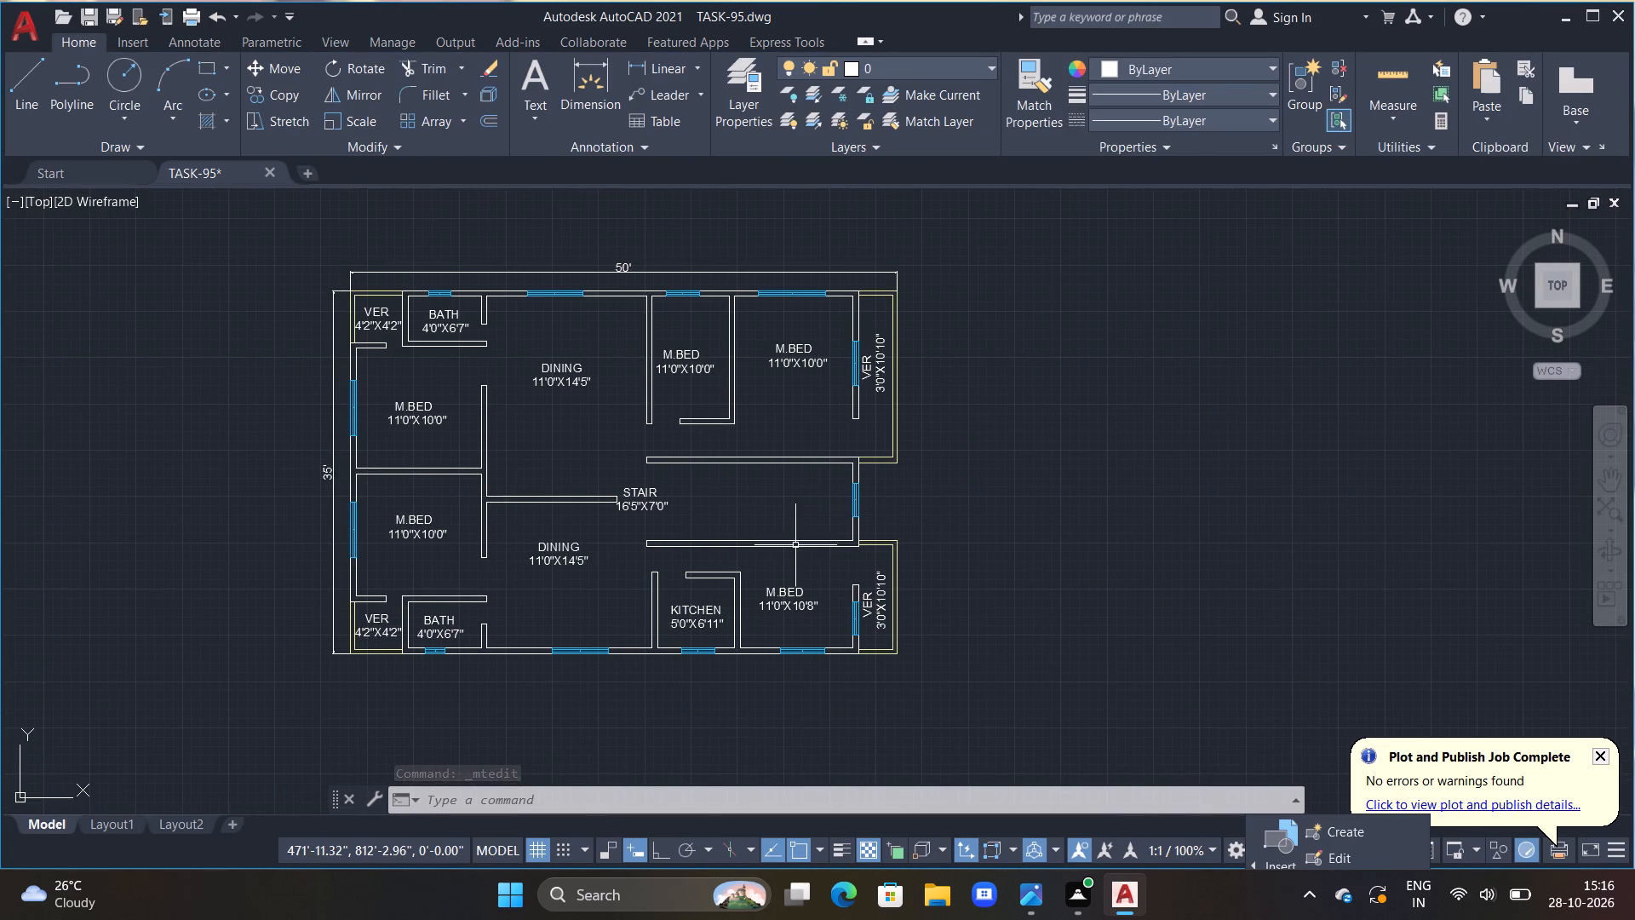
middle_drag(794, 399, 772, 486)
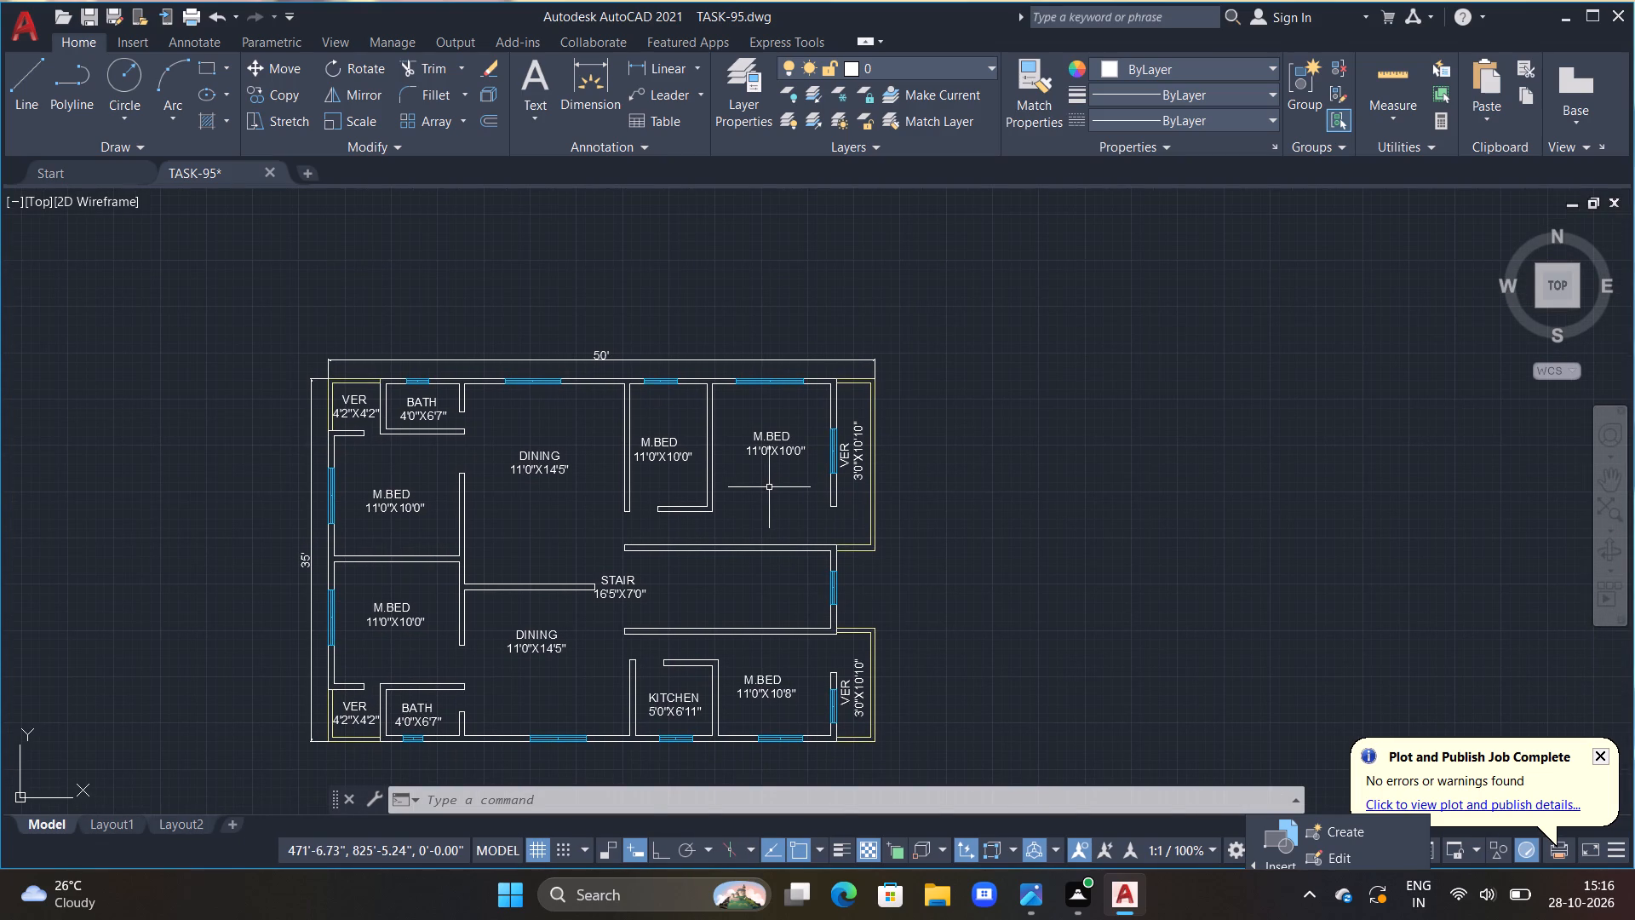
middle_drag(643, 485, 693, 502)
click(721, 474)
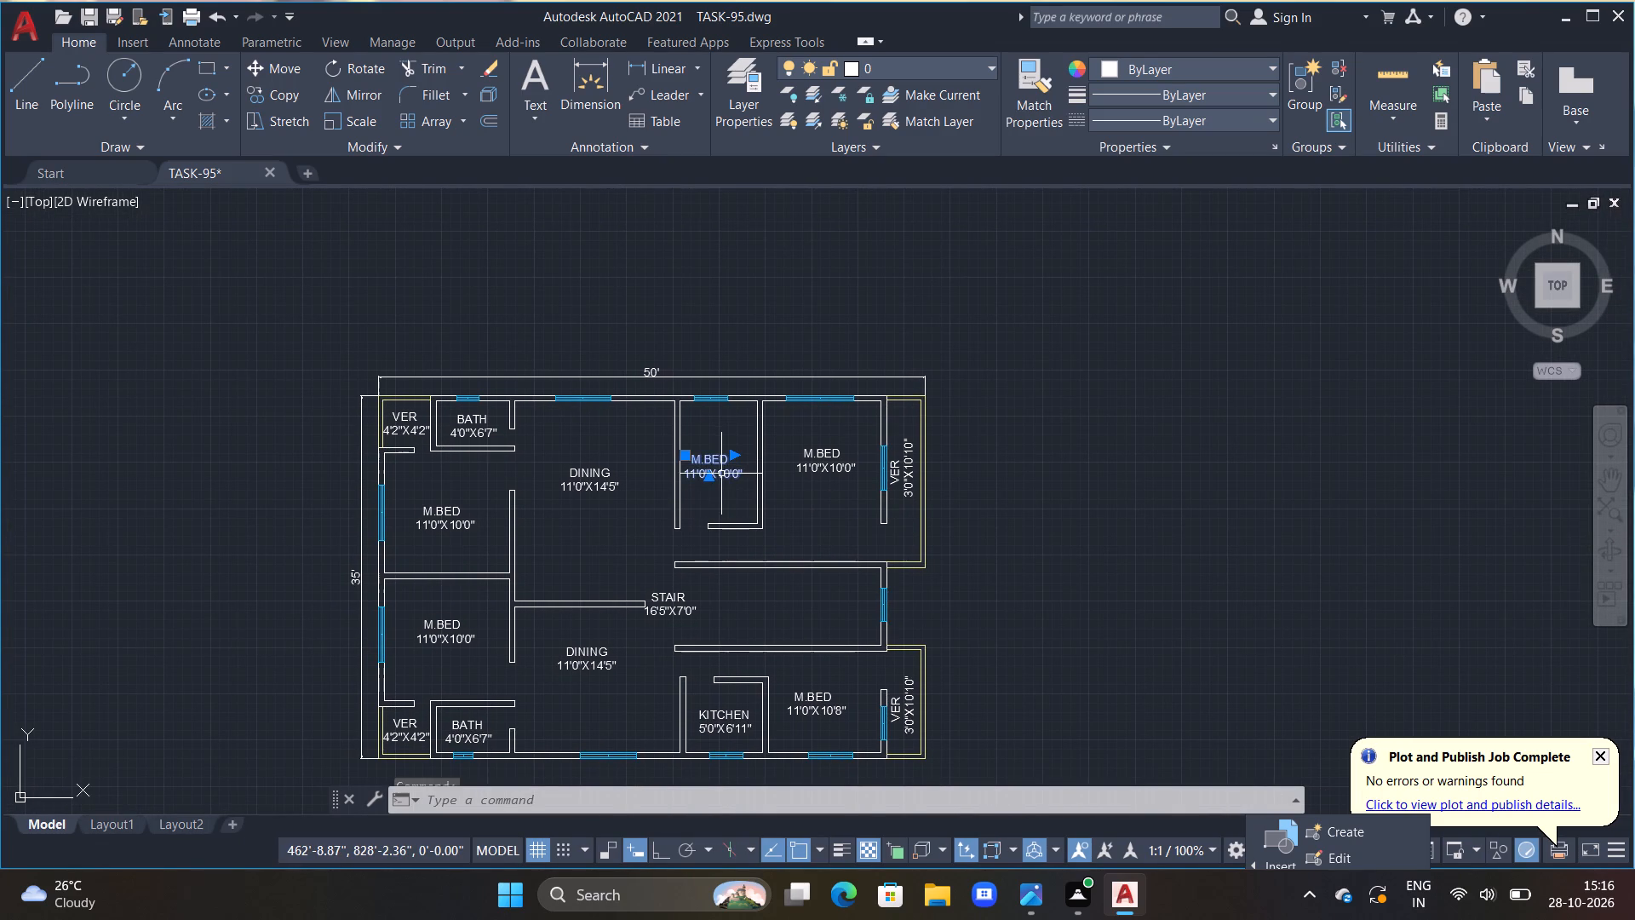
key(Delete)
Copy the KITCHEN 5'0"X6'11" label up into the emptied small room along the top wall and end the copy.
click(730, 722)
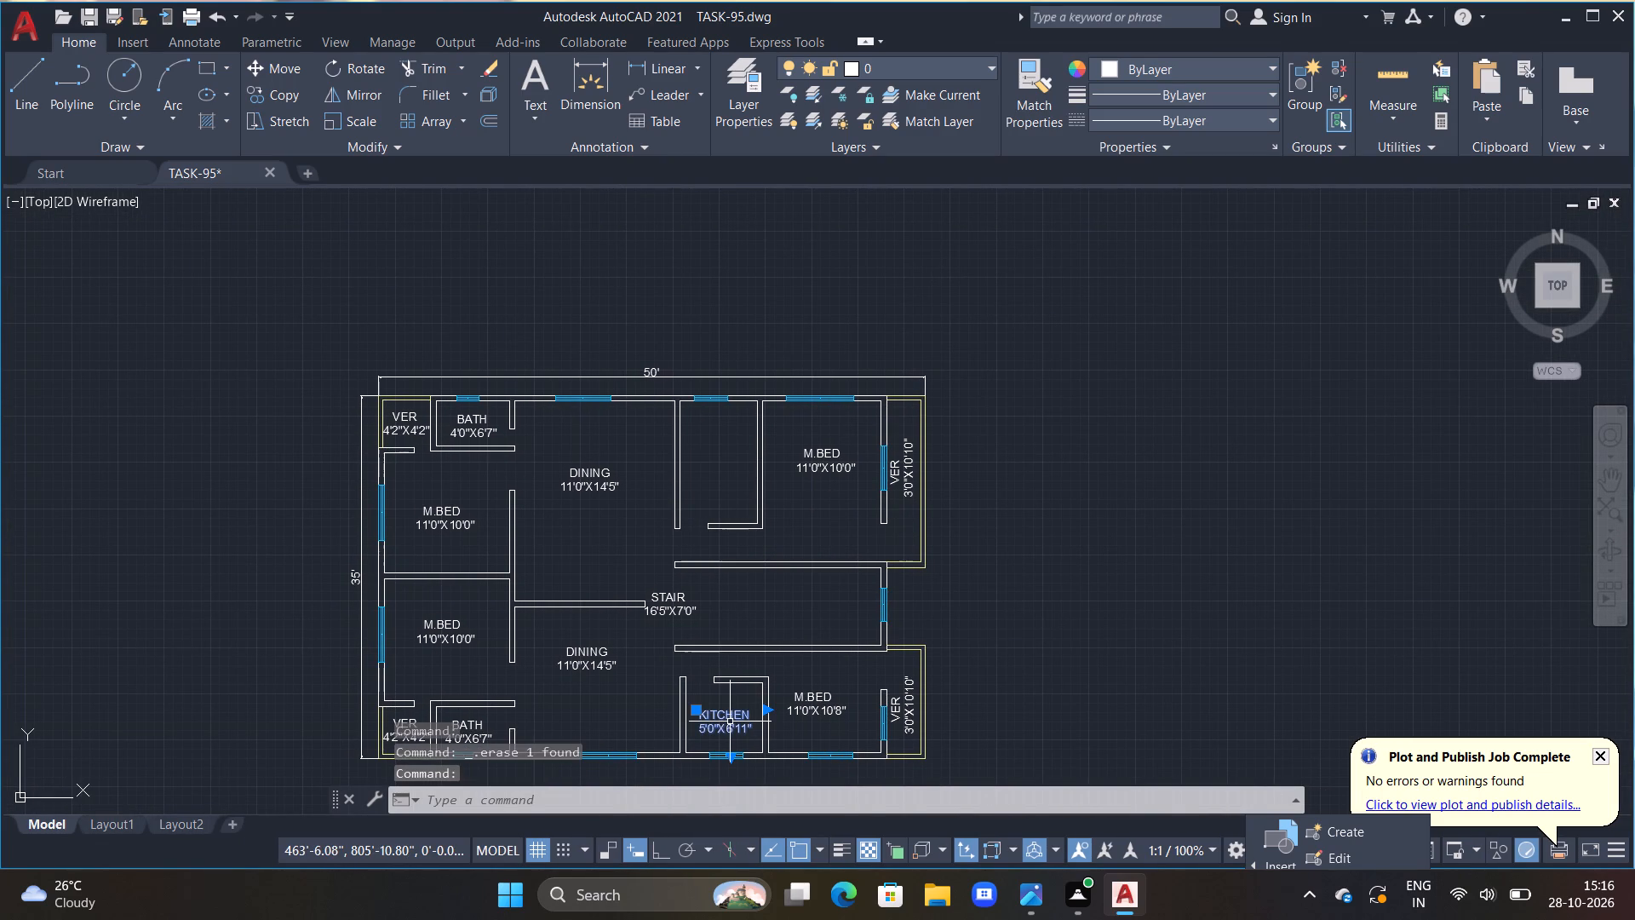
text(CO)
key(space)
drag(730, 722, 725, 671)
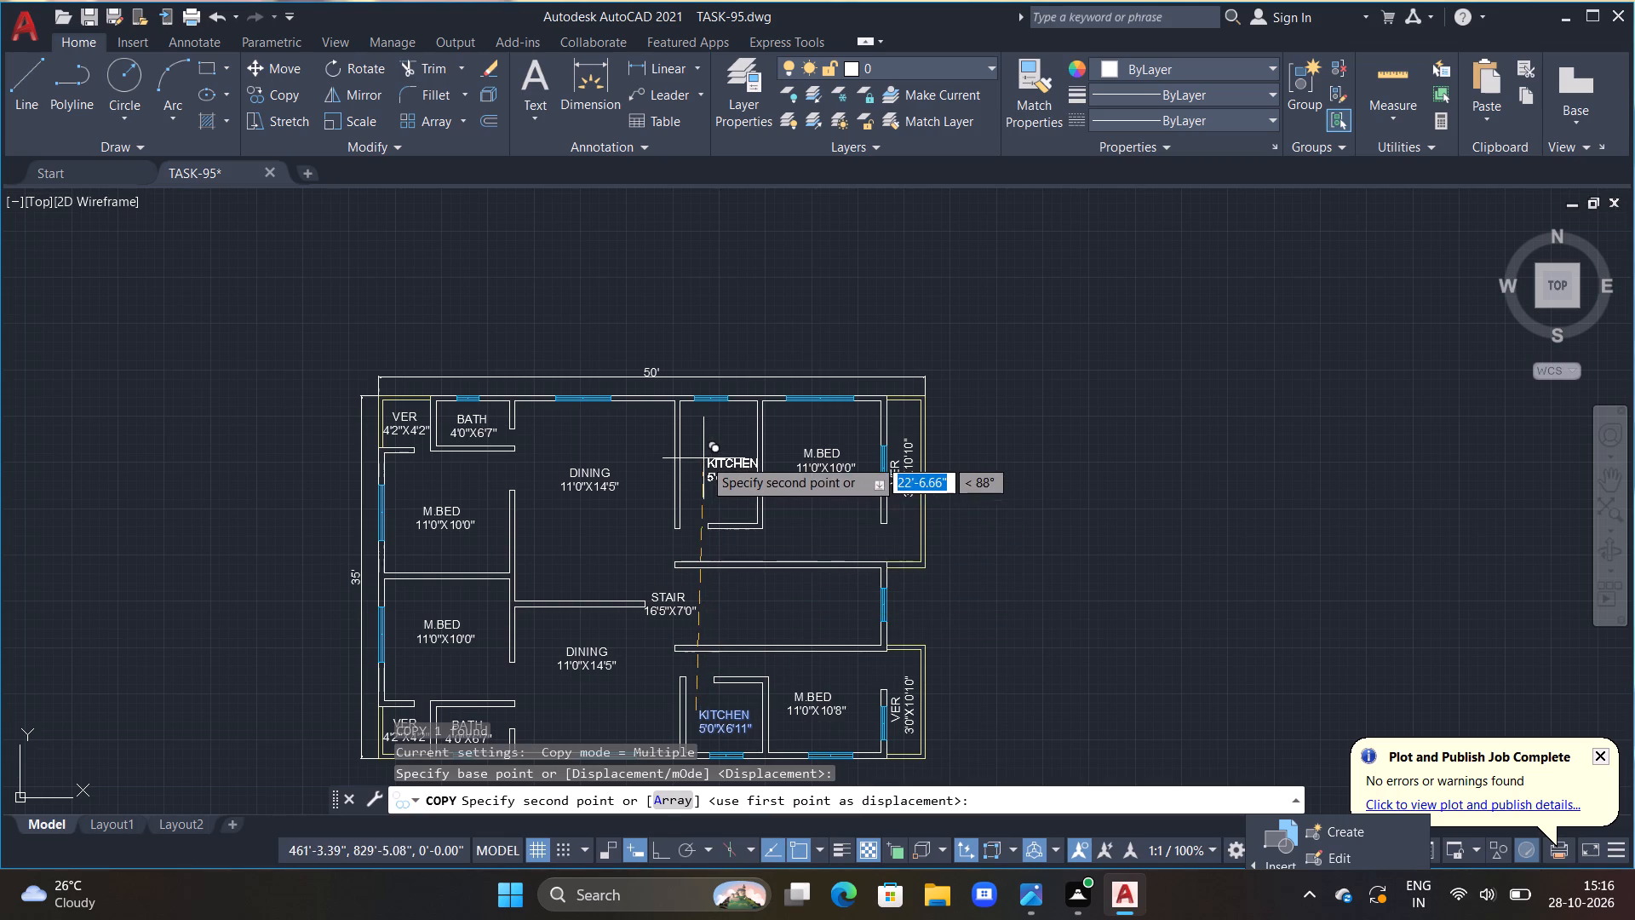
click(688, 451)
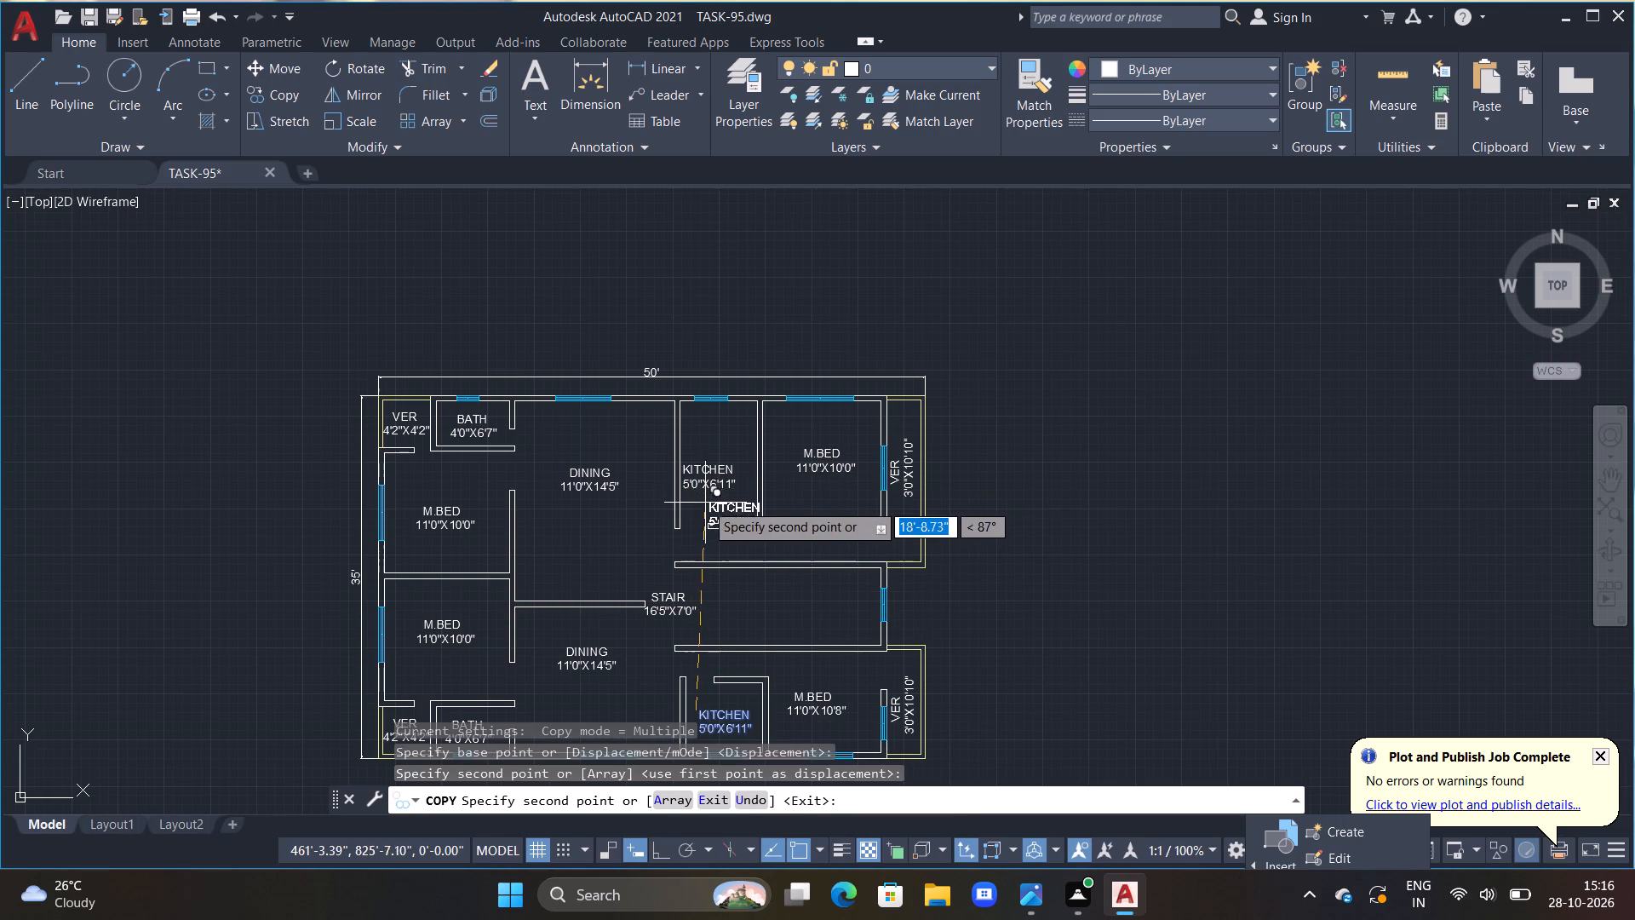
key(Escape)
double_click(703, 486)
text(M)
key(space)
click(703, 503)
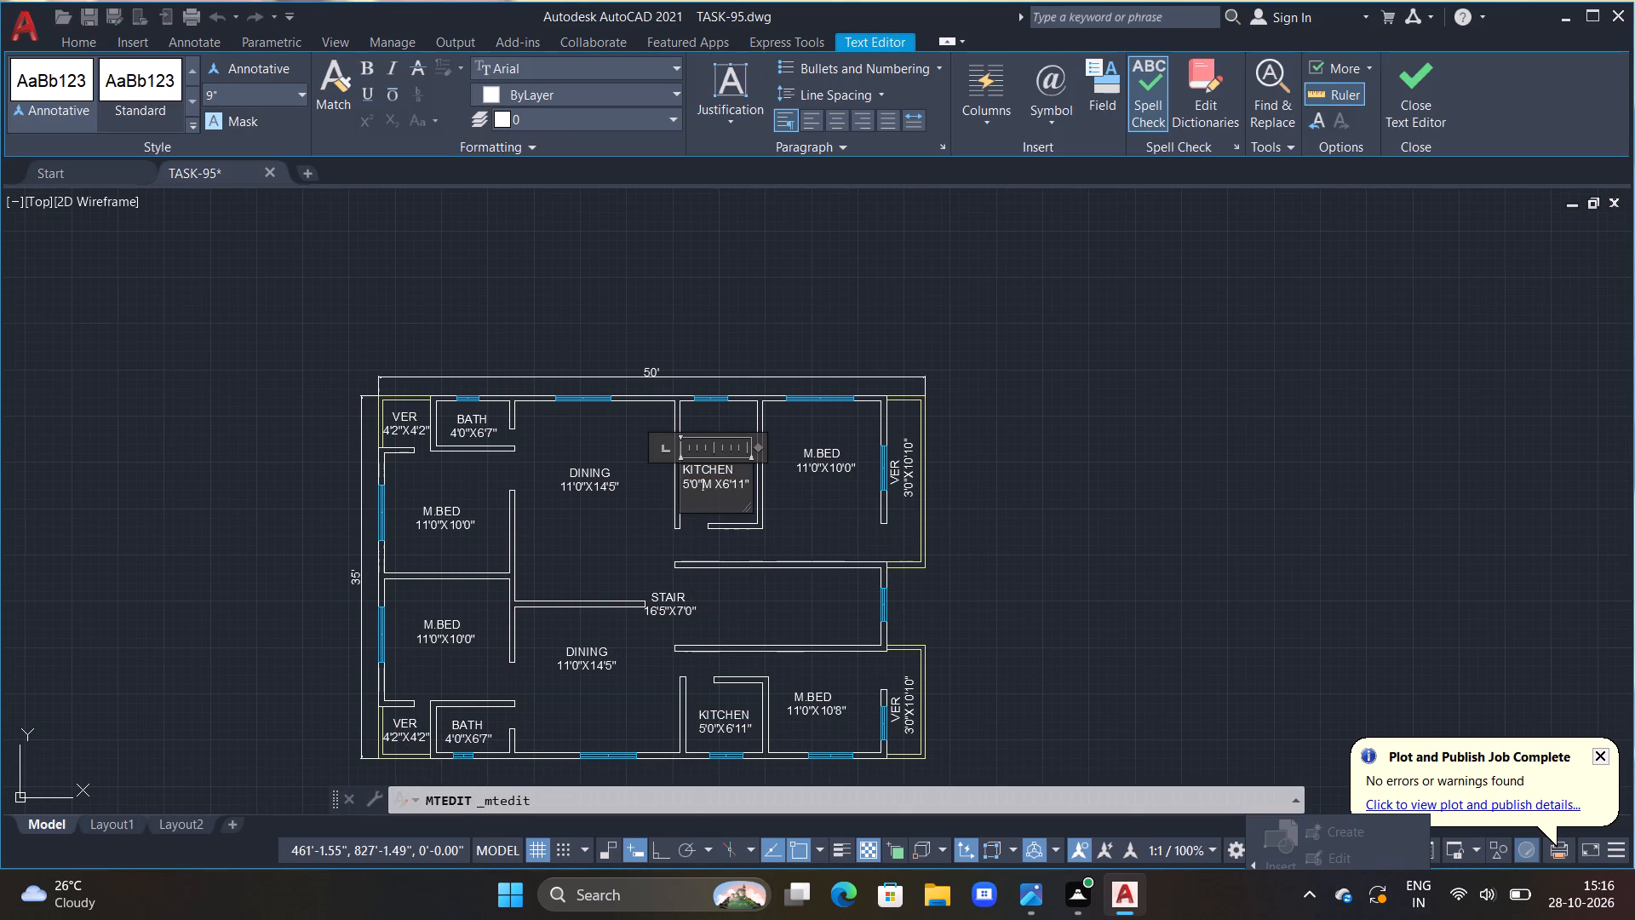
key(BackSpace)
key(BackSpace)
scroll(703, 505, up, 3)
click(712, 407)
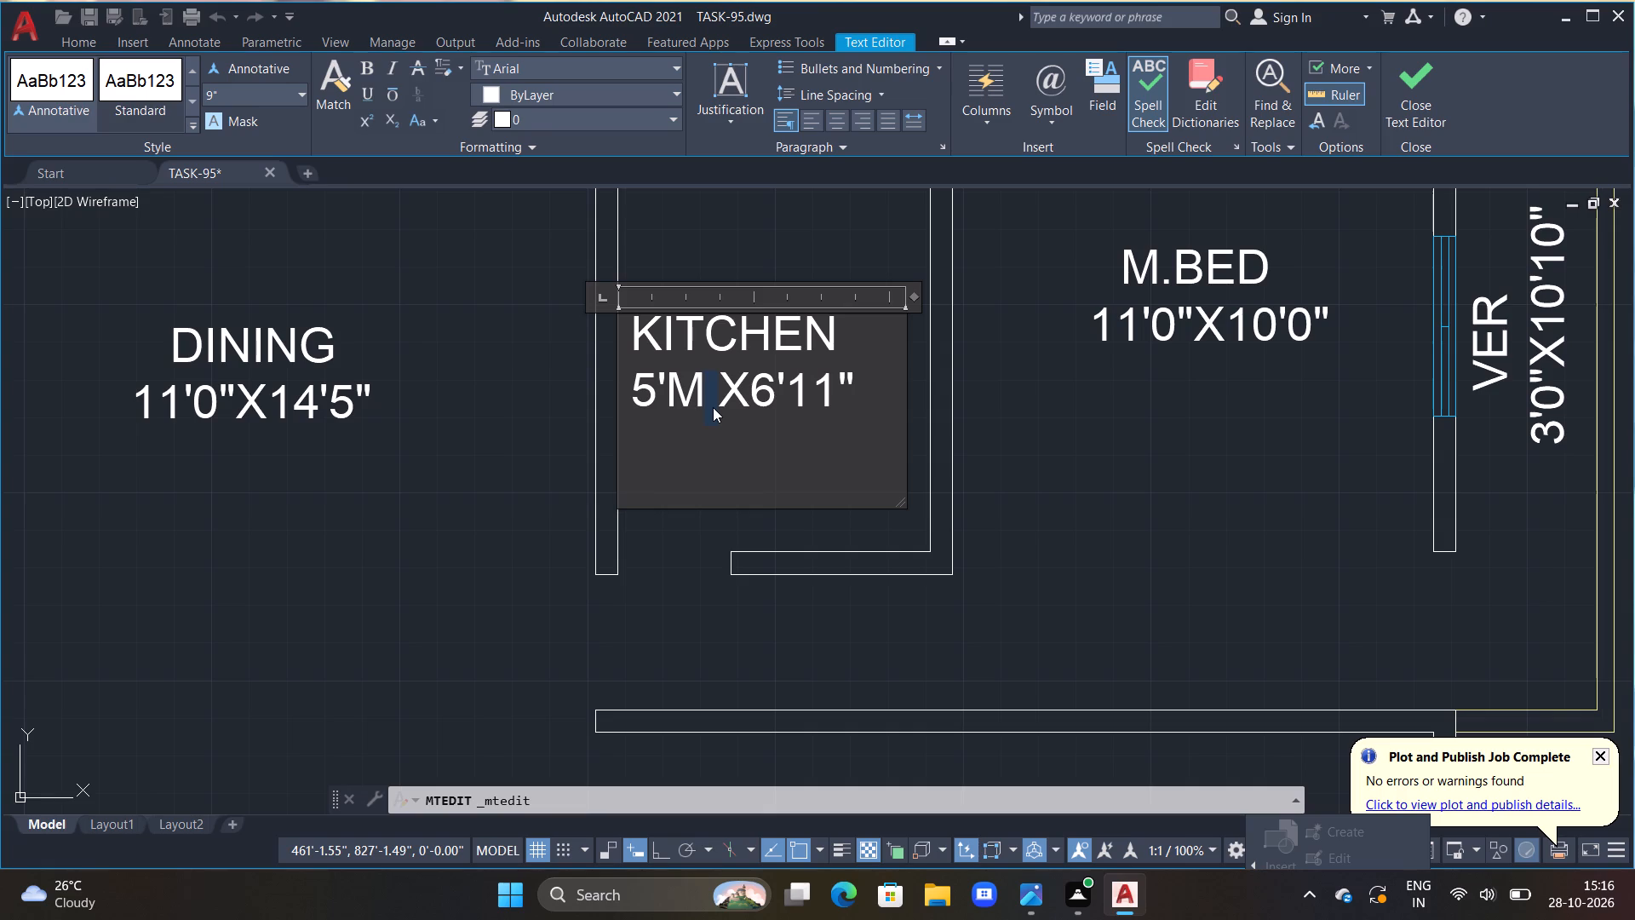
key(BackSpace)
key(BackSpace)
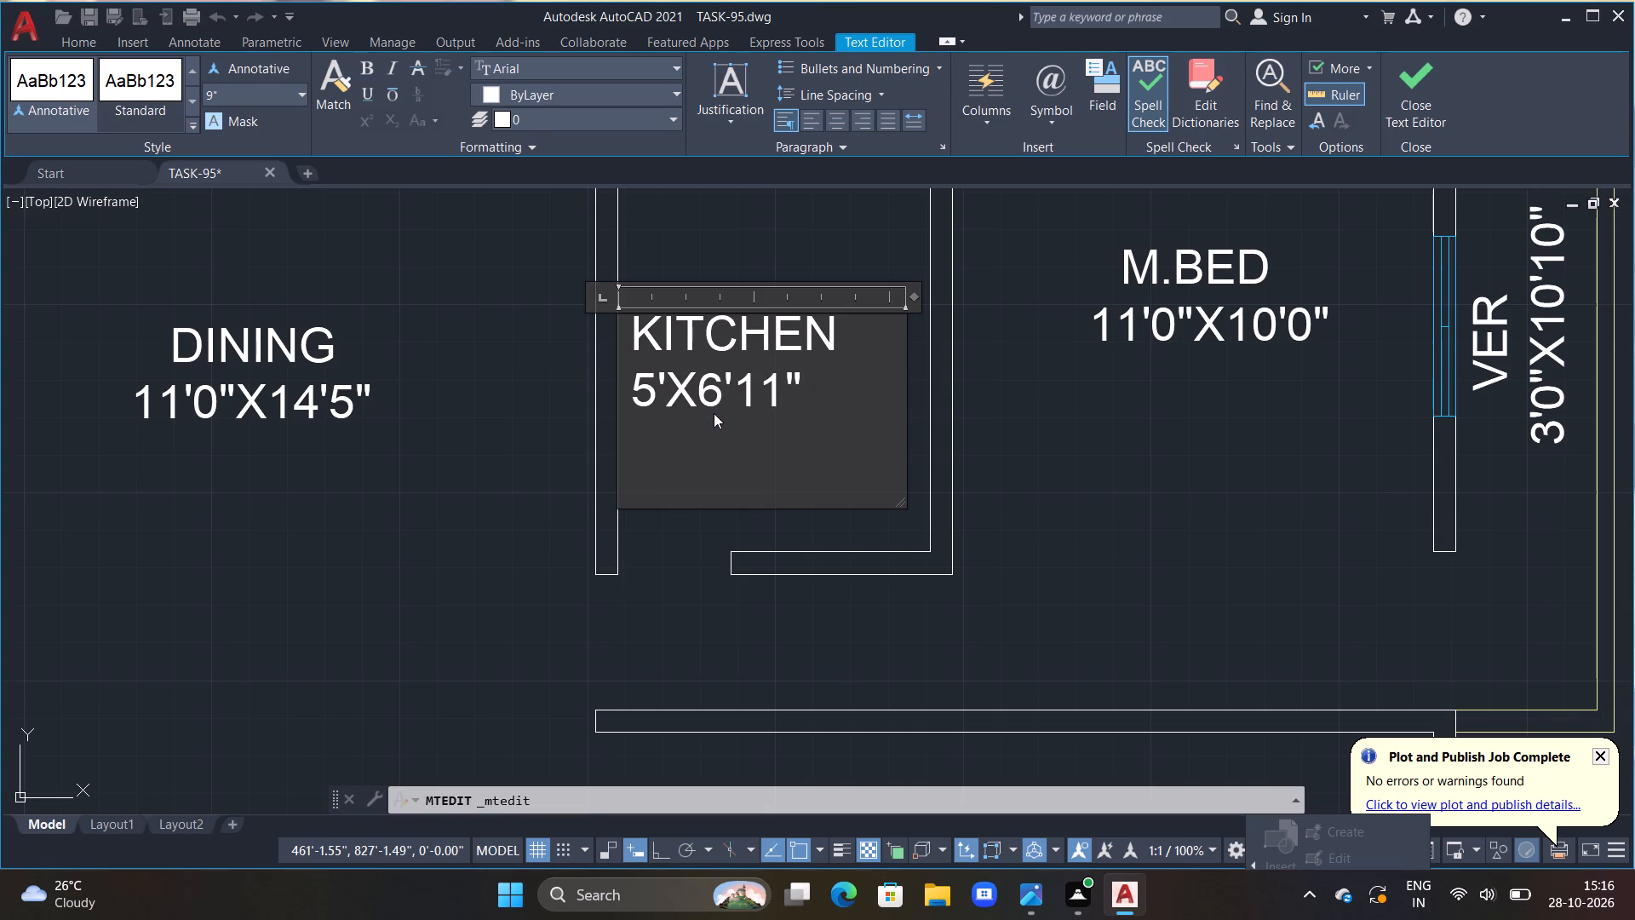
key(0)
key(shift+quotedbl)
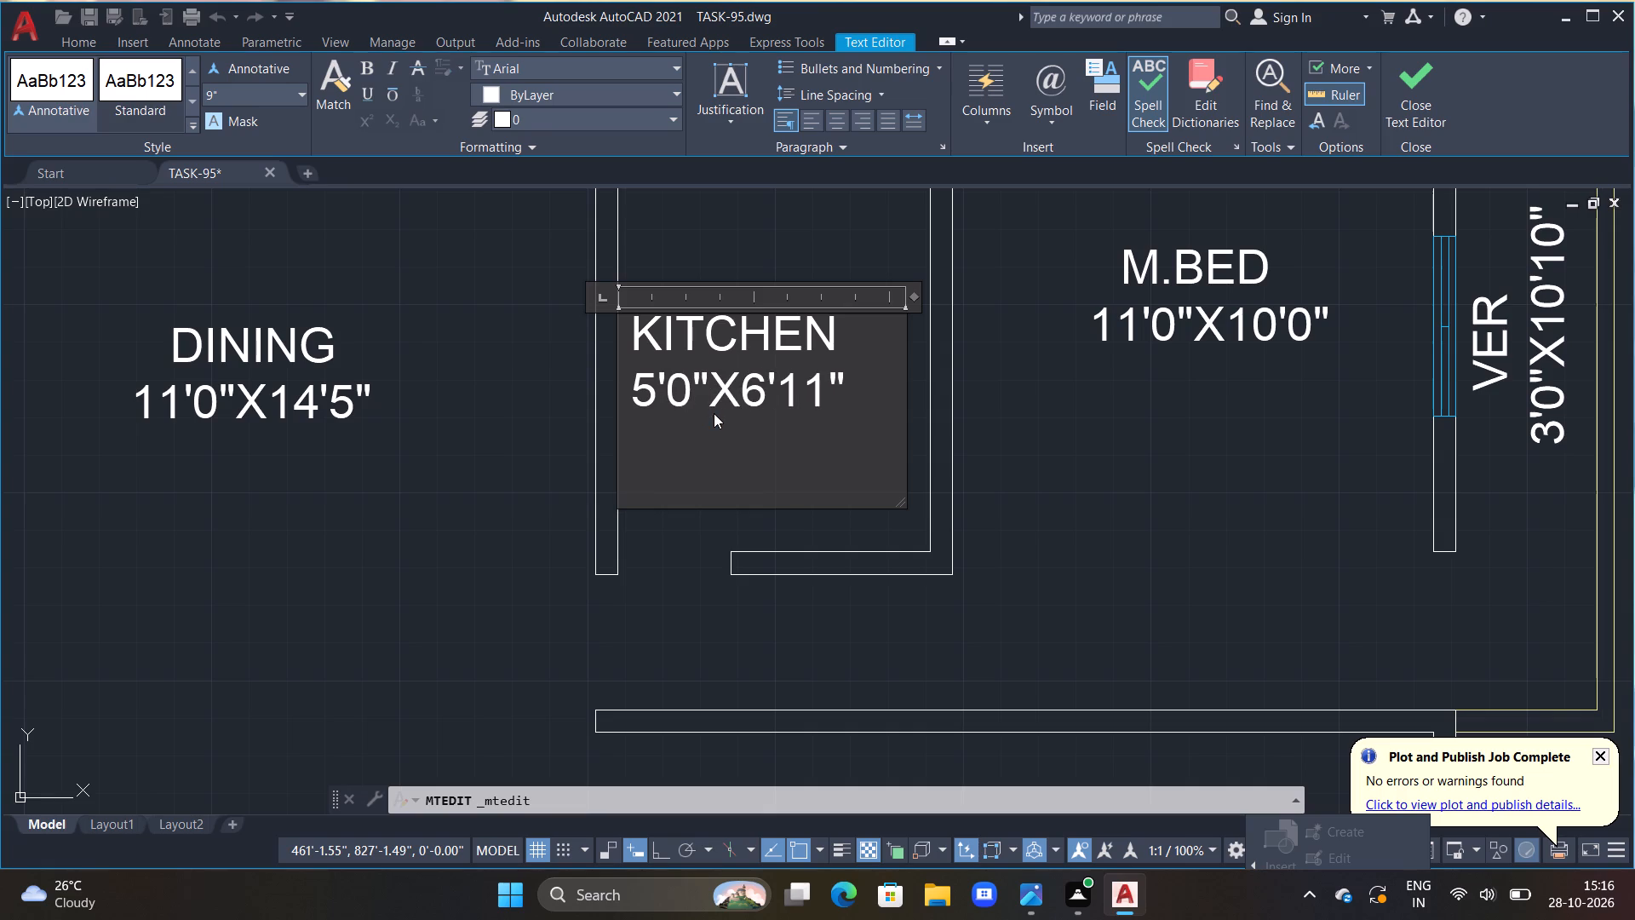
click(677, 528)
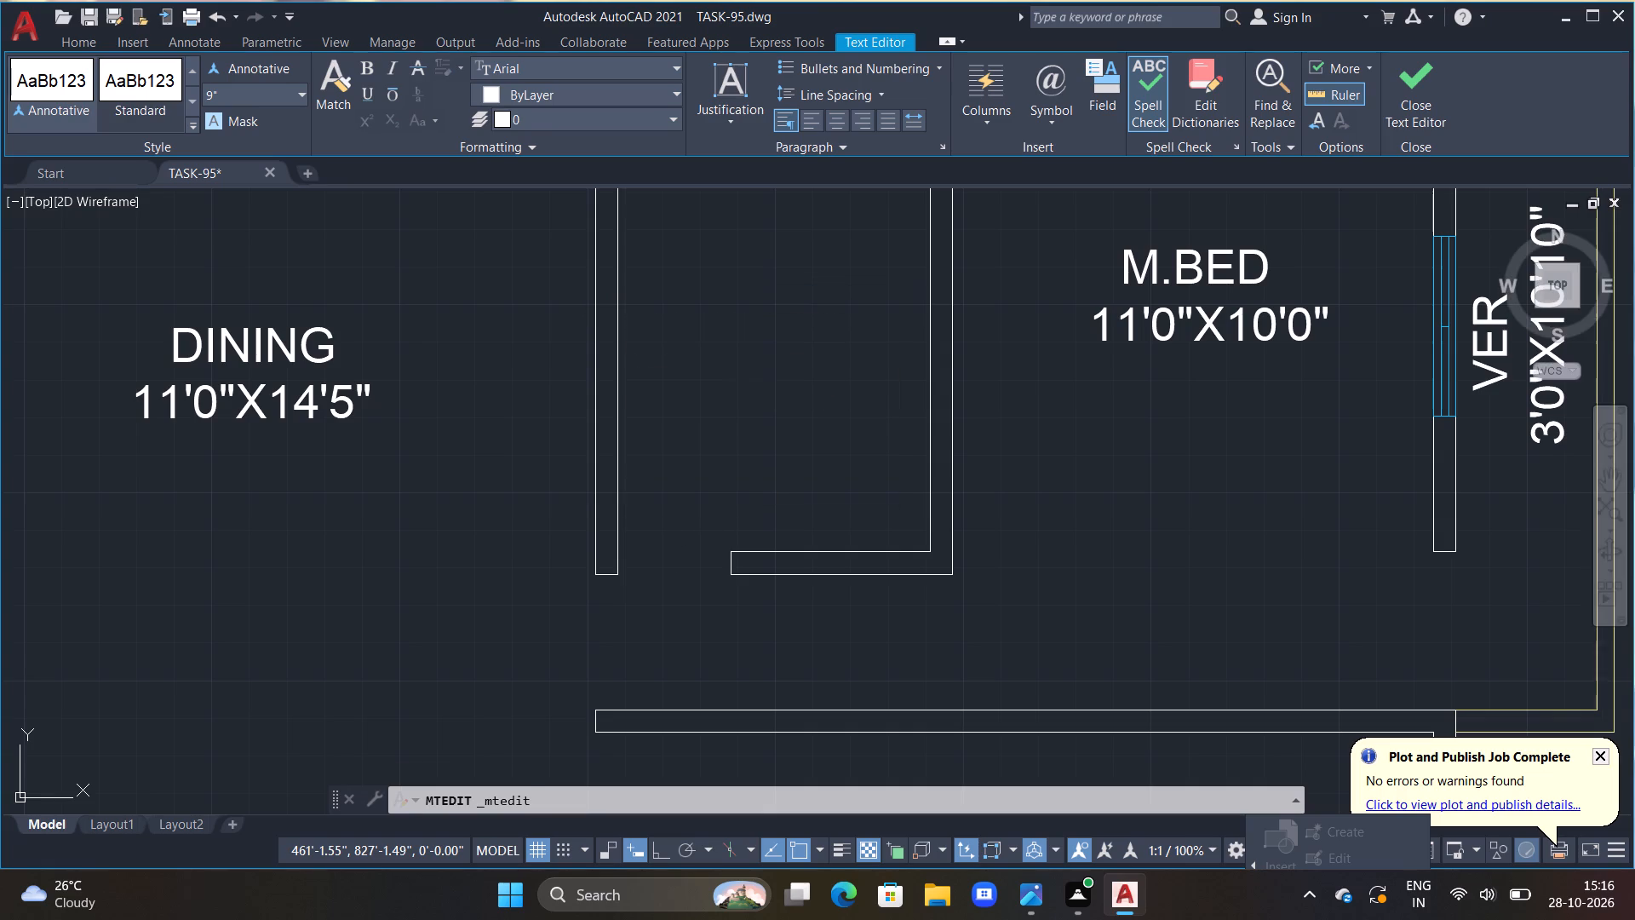
Move the upper KITCHEN label slightly up and to the right so that it sits centrally in its room.
click(654, 375)
text(M)
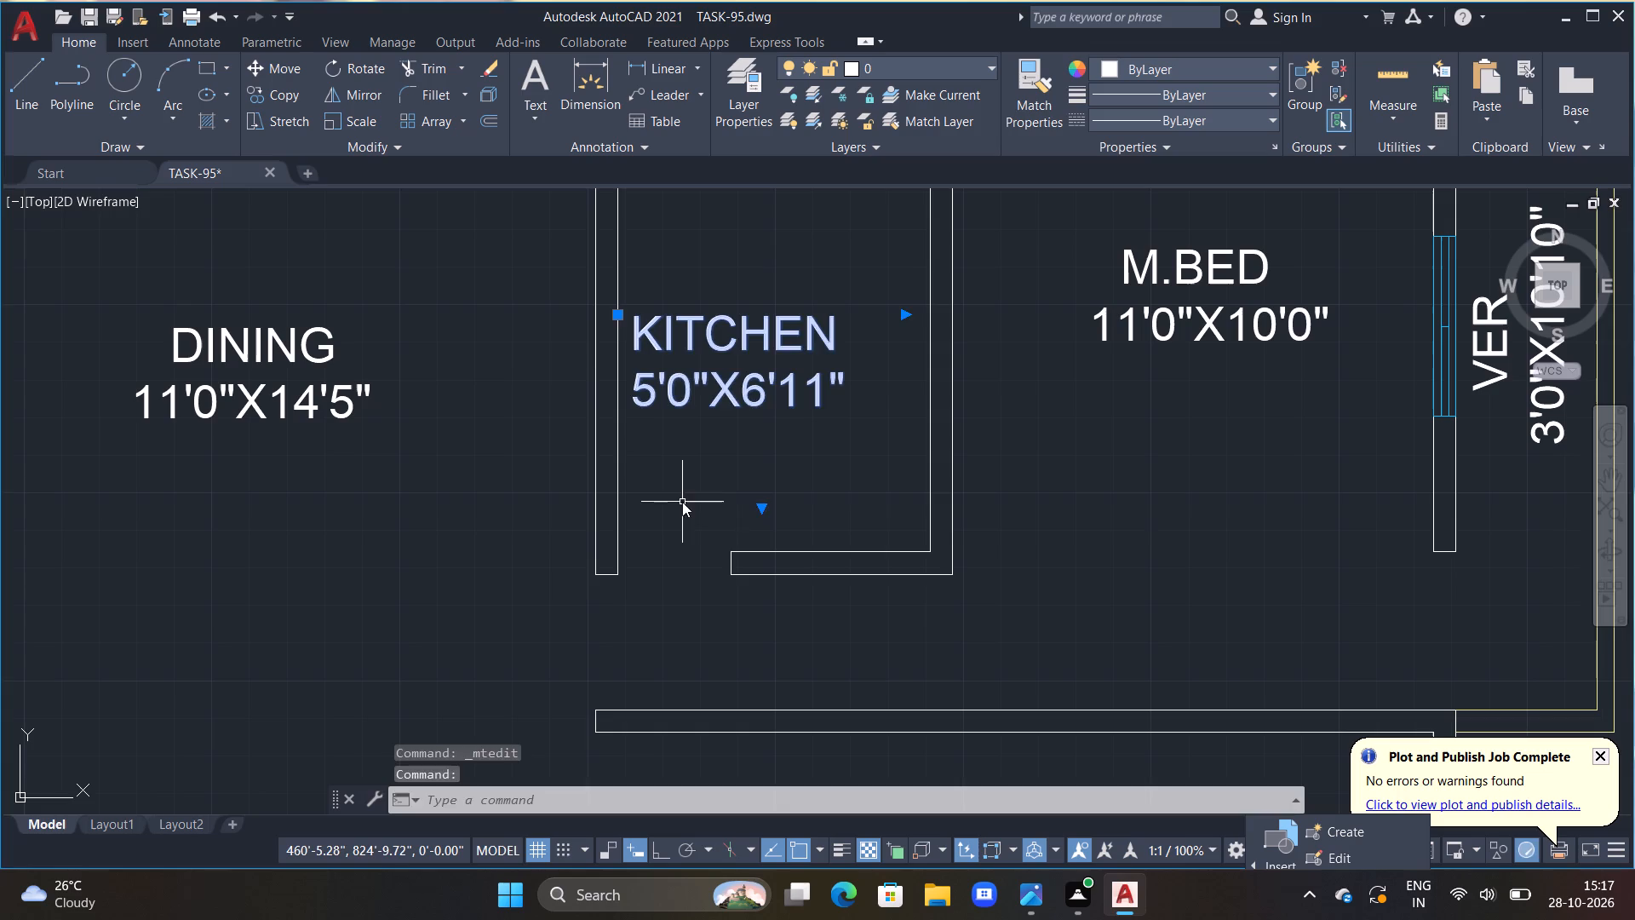
key(space)
double_click(682, 502)
double_click(711, 450)
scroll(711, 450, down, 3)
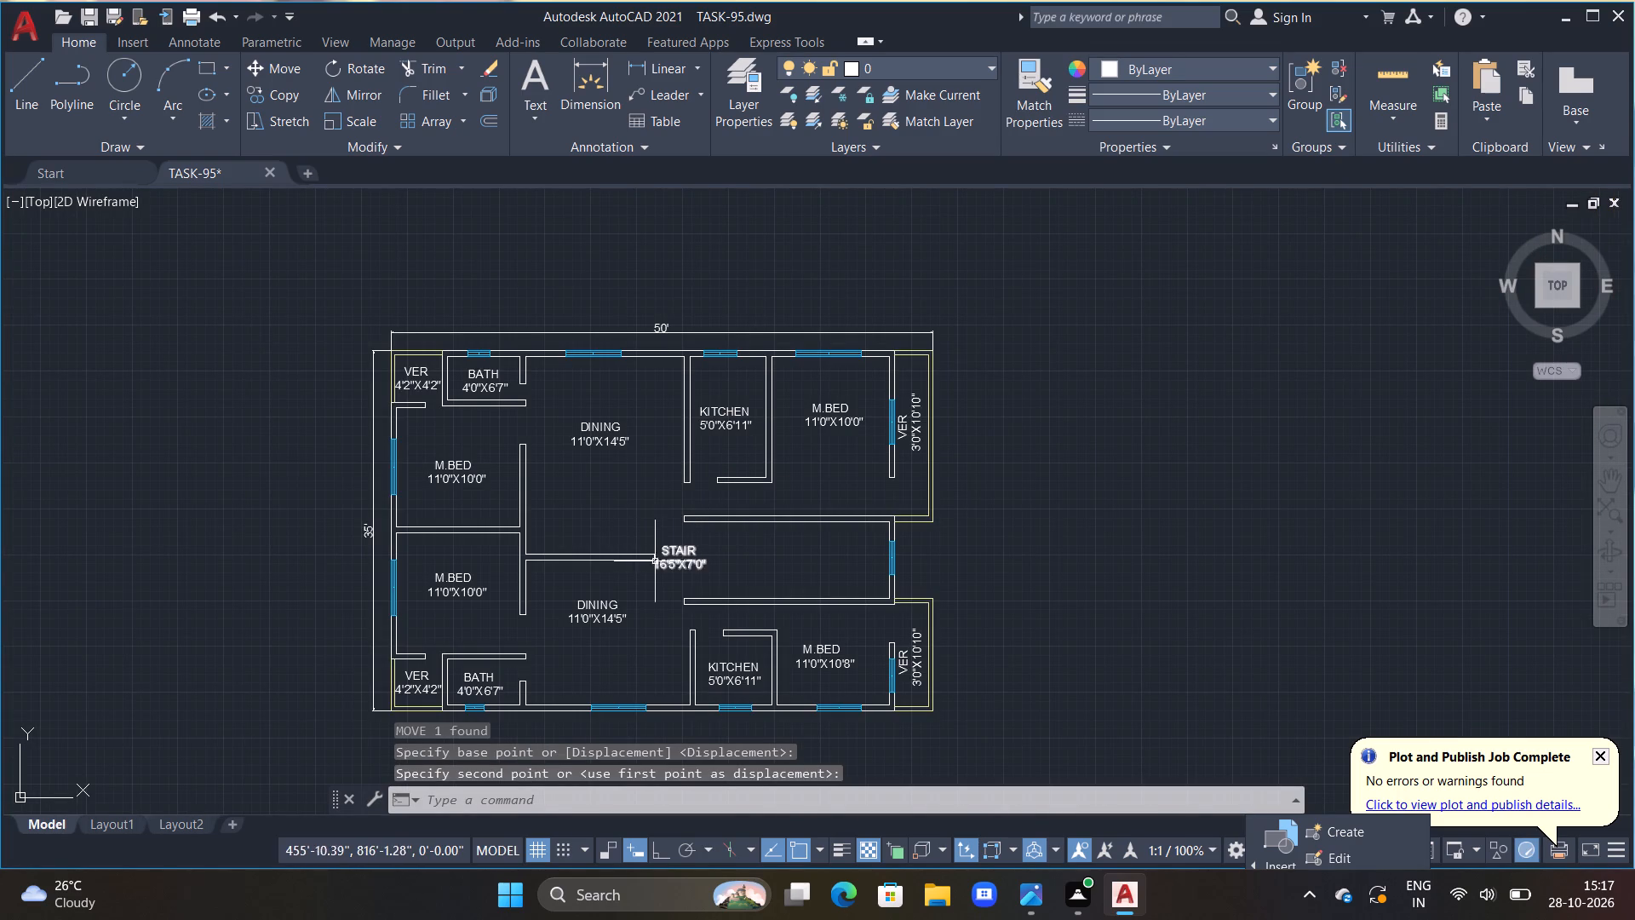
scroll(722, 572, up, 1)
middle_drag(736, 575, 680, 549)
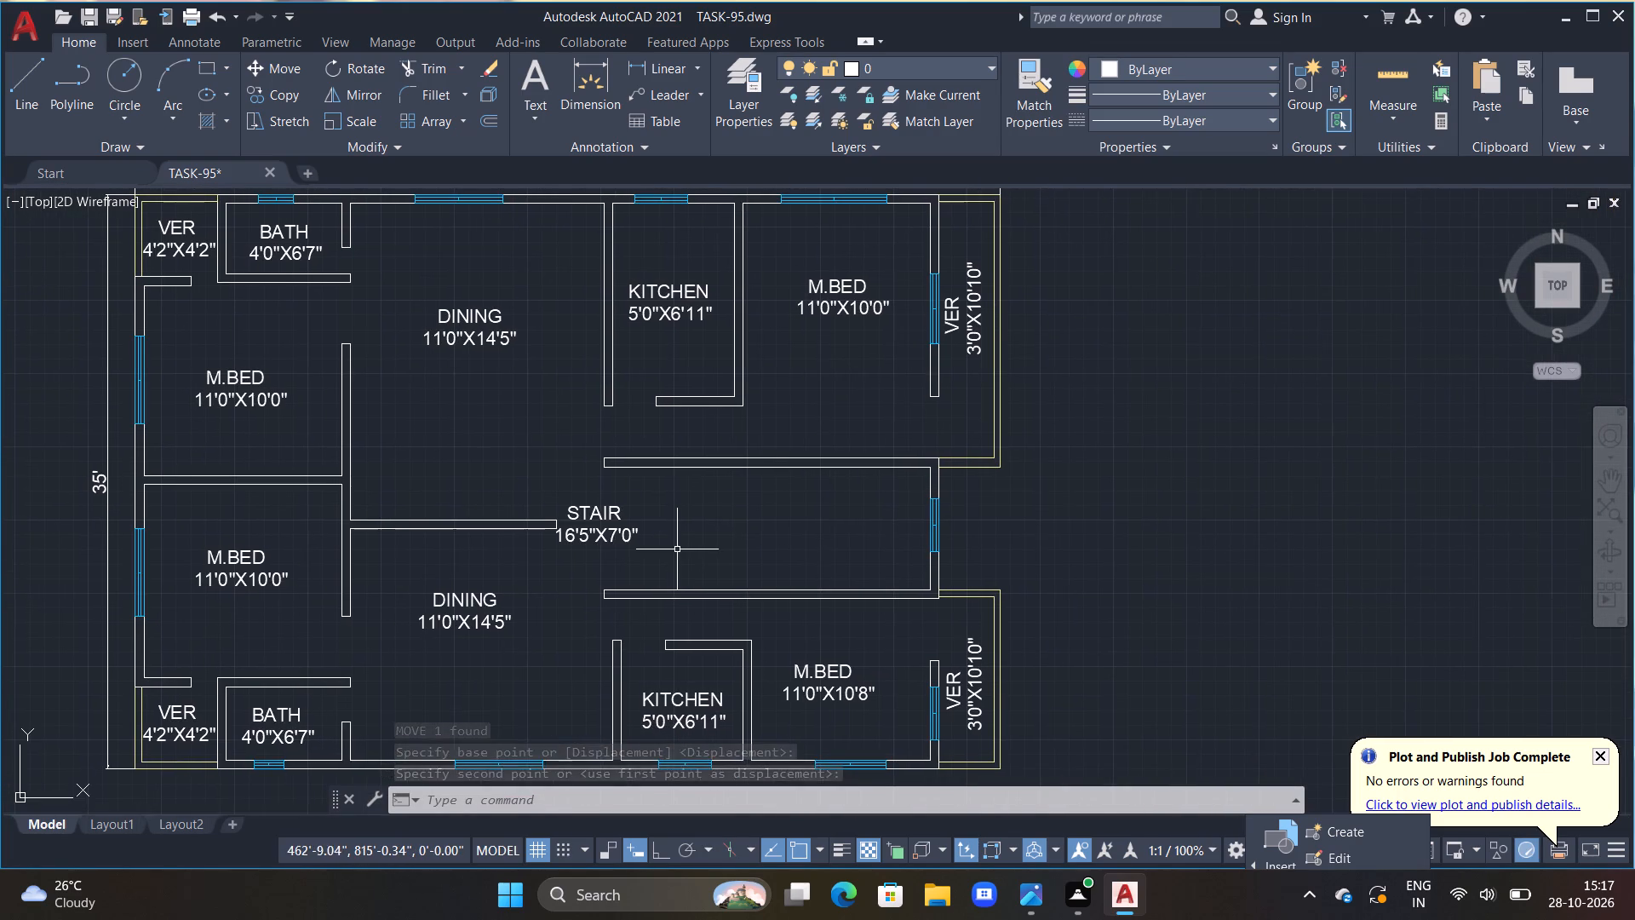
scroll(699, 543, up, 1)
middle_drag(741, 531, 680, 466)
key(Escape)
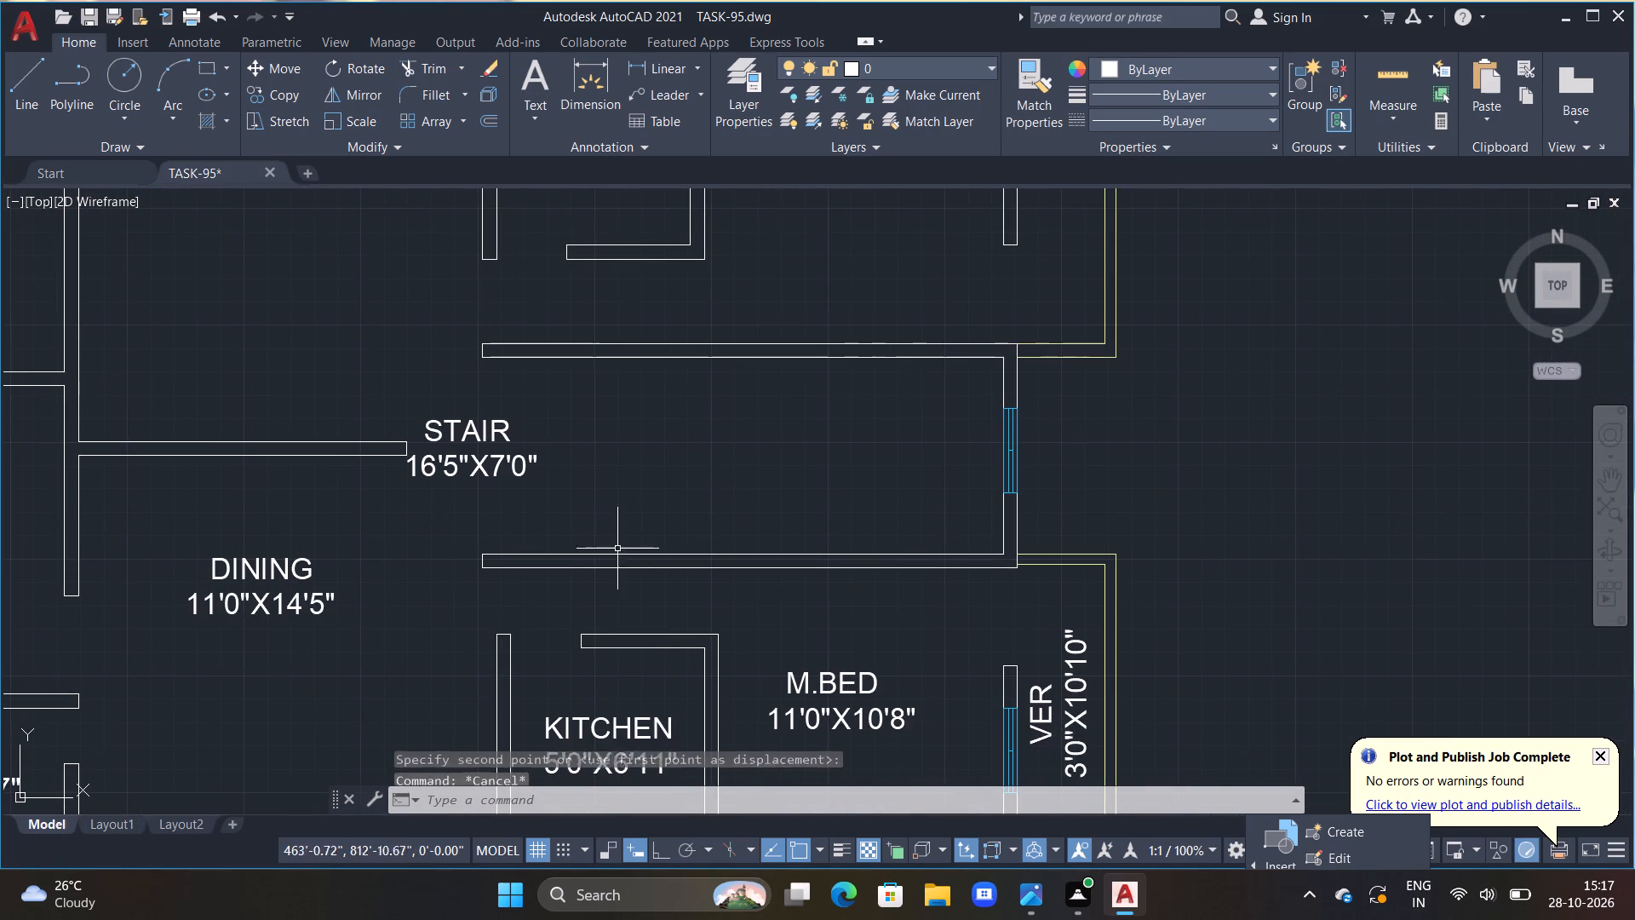
Offset the inner line of the stair room's window wall 4' into the room.
key(Escape)
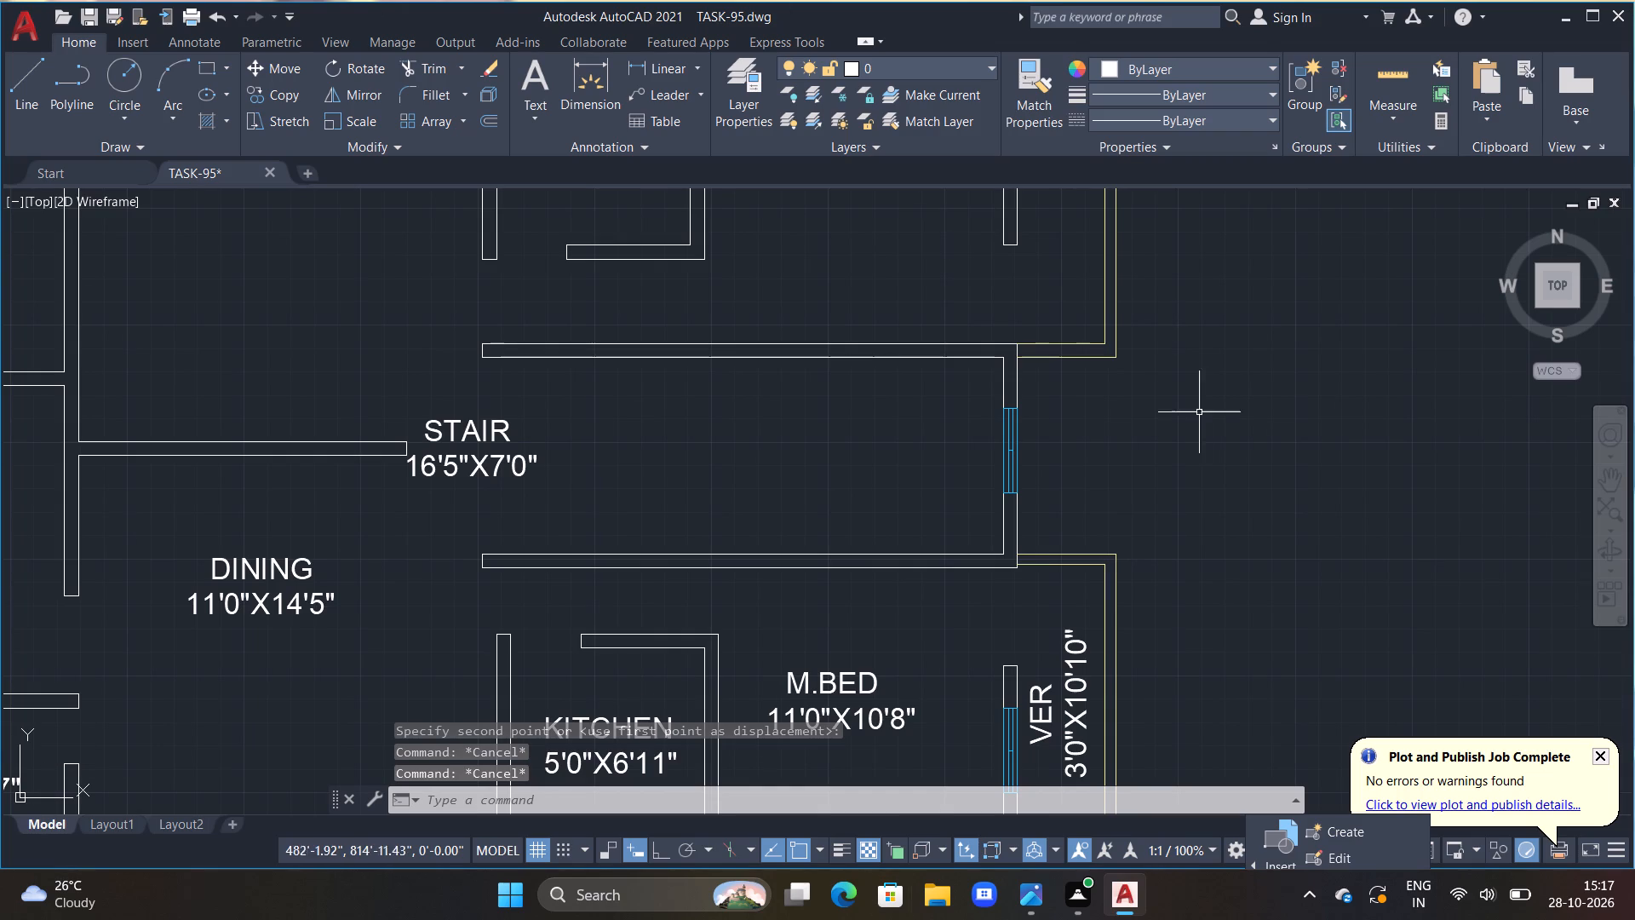
text(OFF 4')
key(Return)
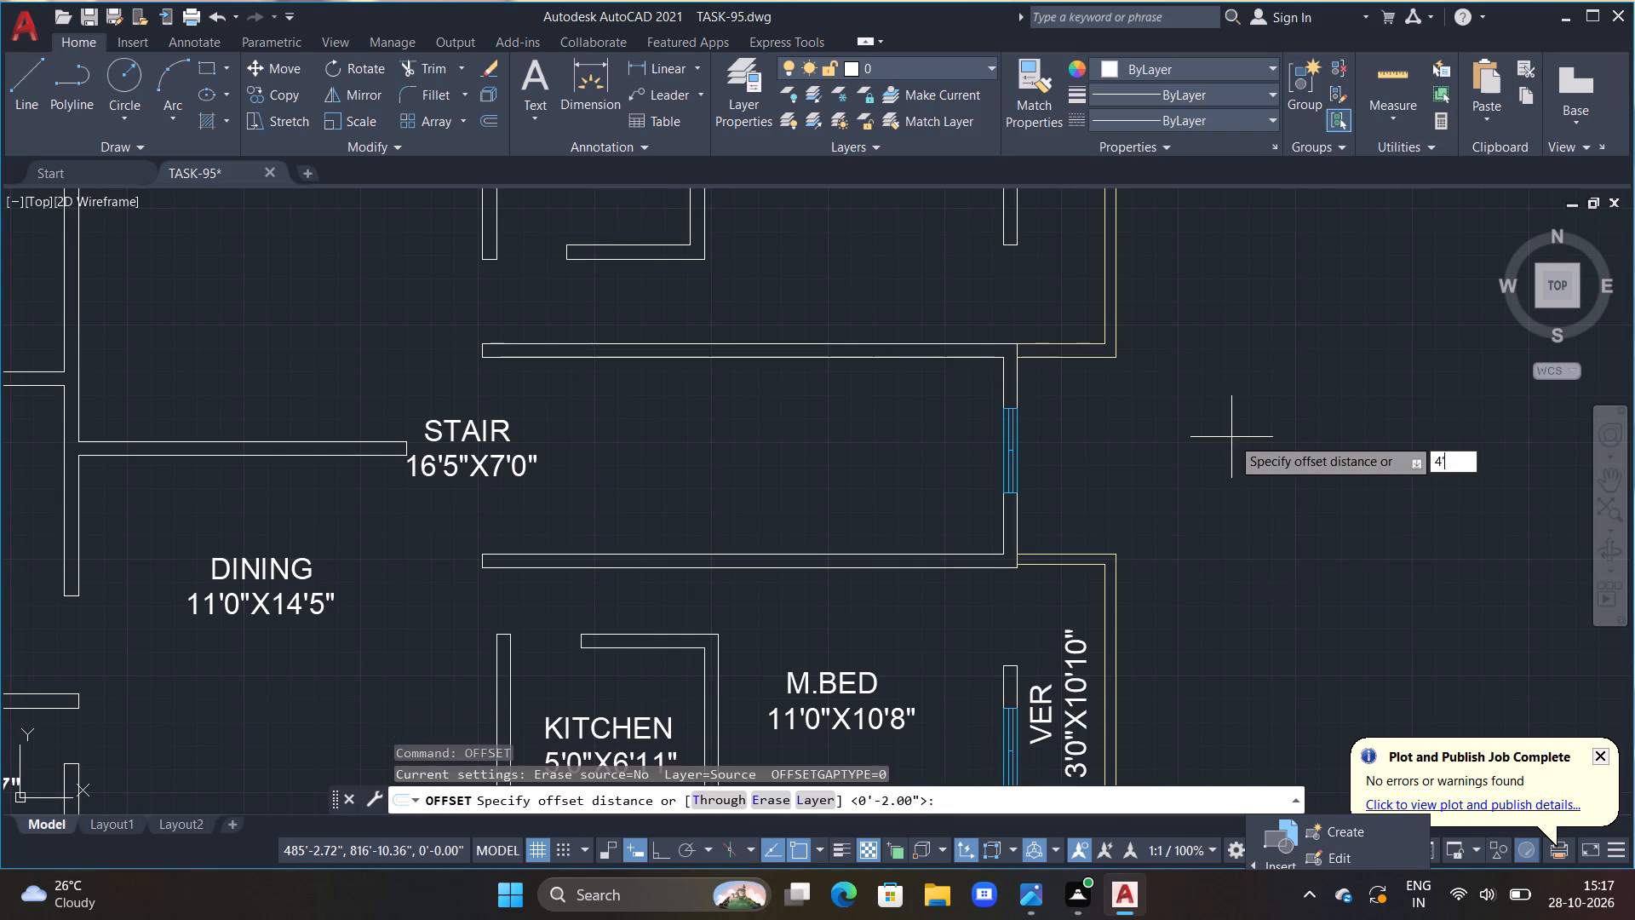
double_click(1001, 519)
double_click(963, 519)
key(Escape)
key(Escape)
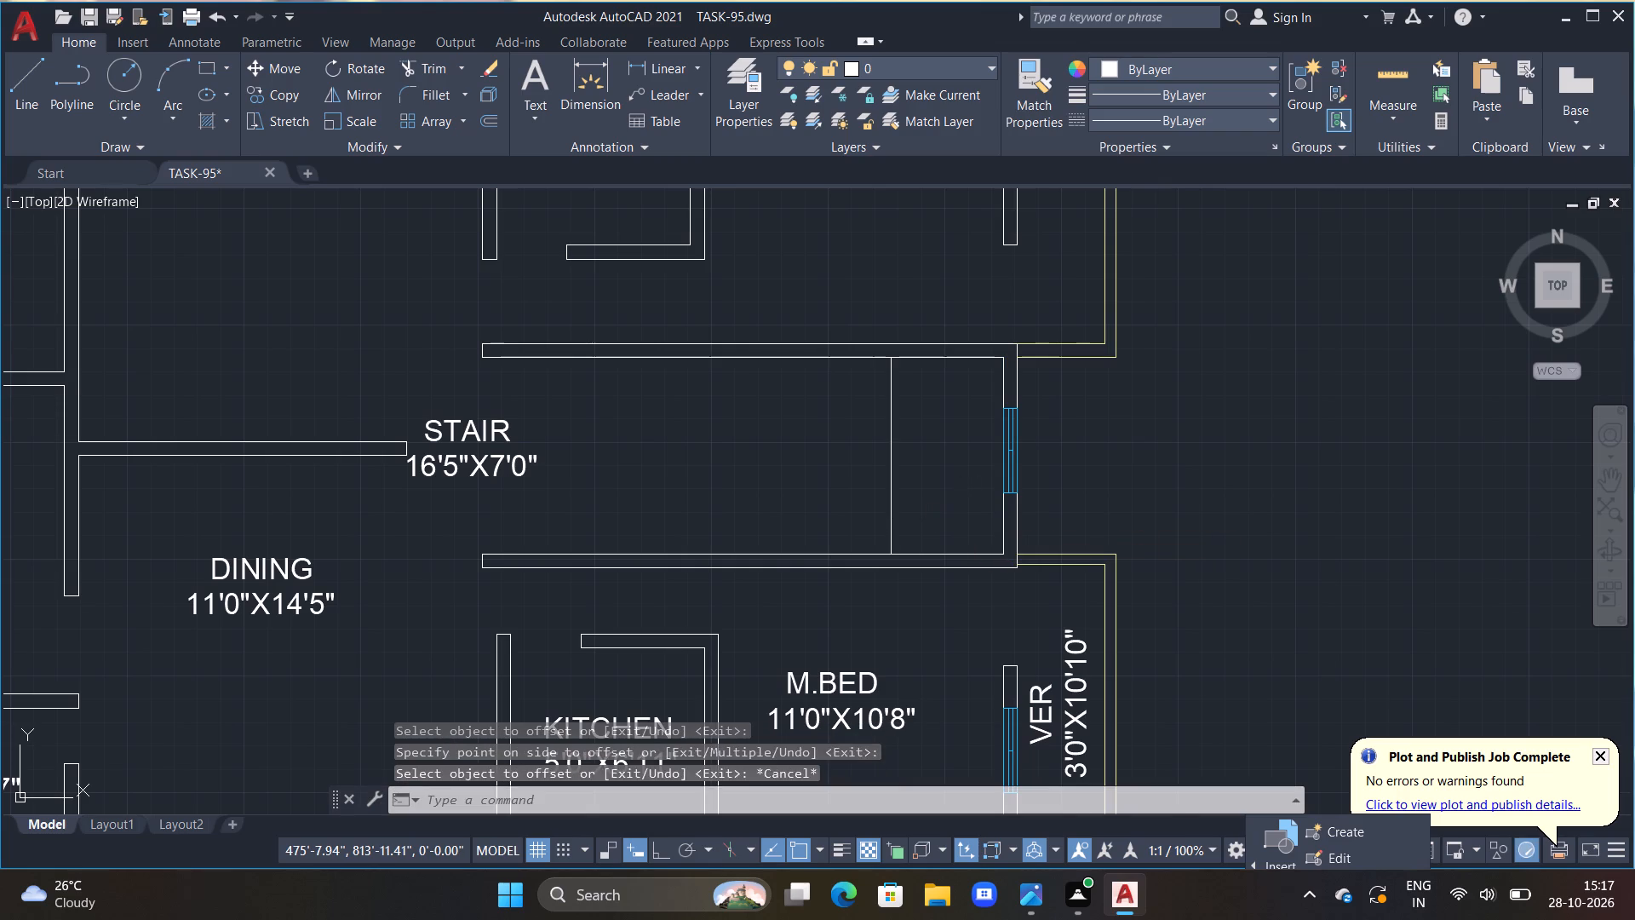
key(Escape)
Set the current colour to dark red 153,27,30 and draw a 7' line over the new offset line between the two stair walls.
double_click(1253, 60)
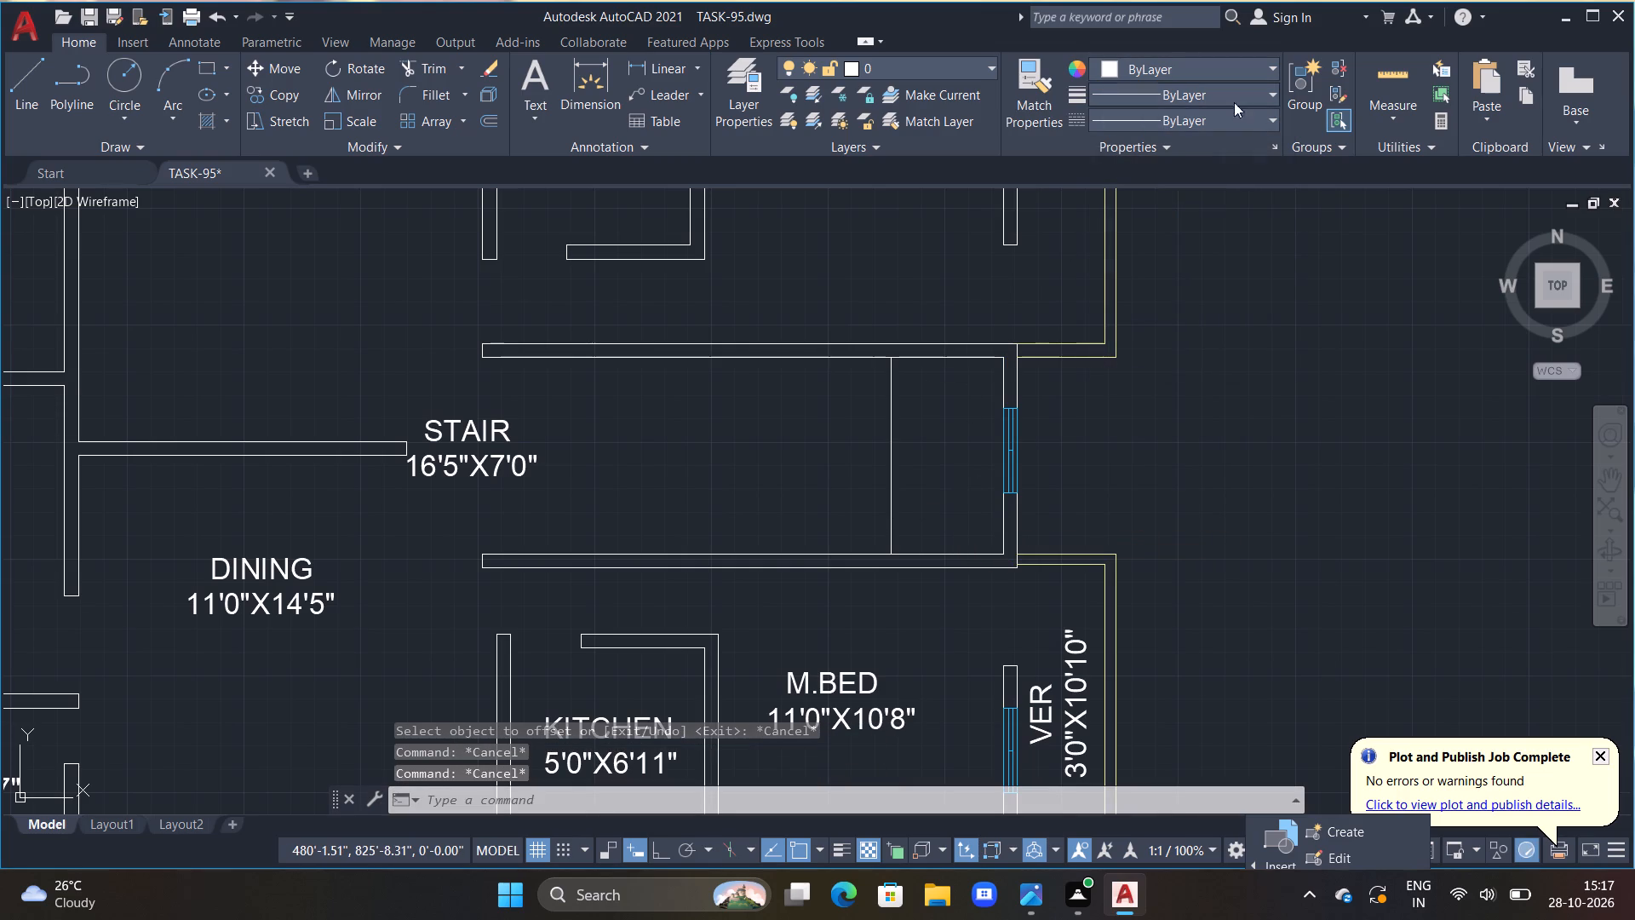
click(1179, 66)
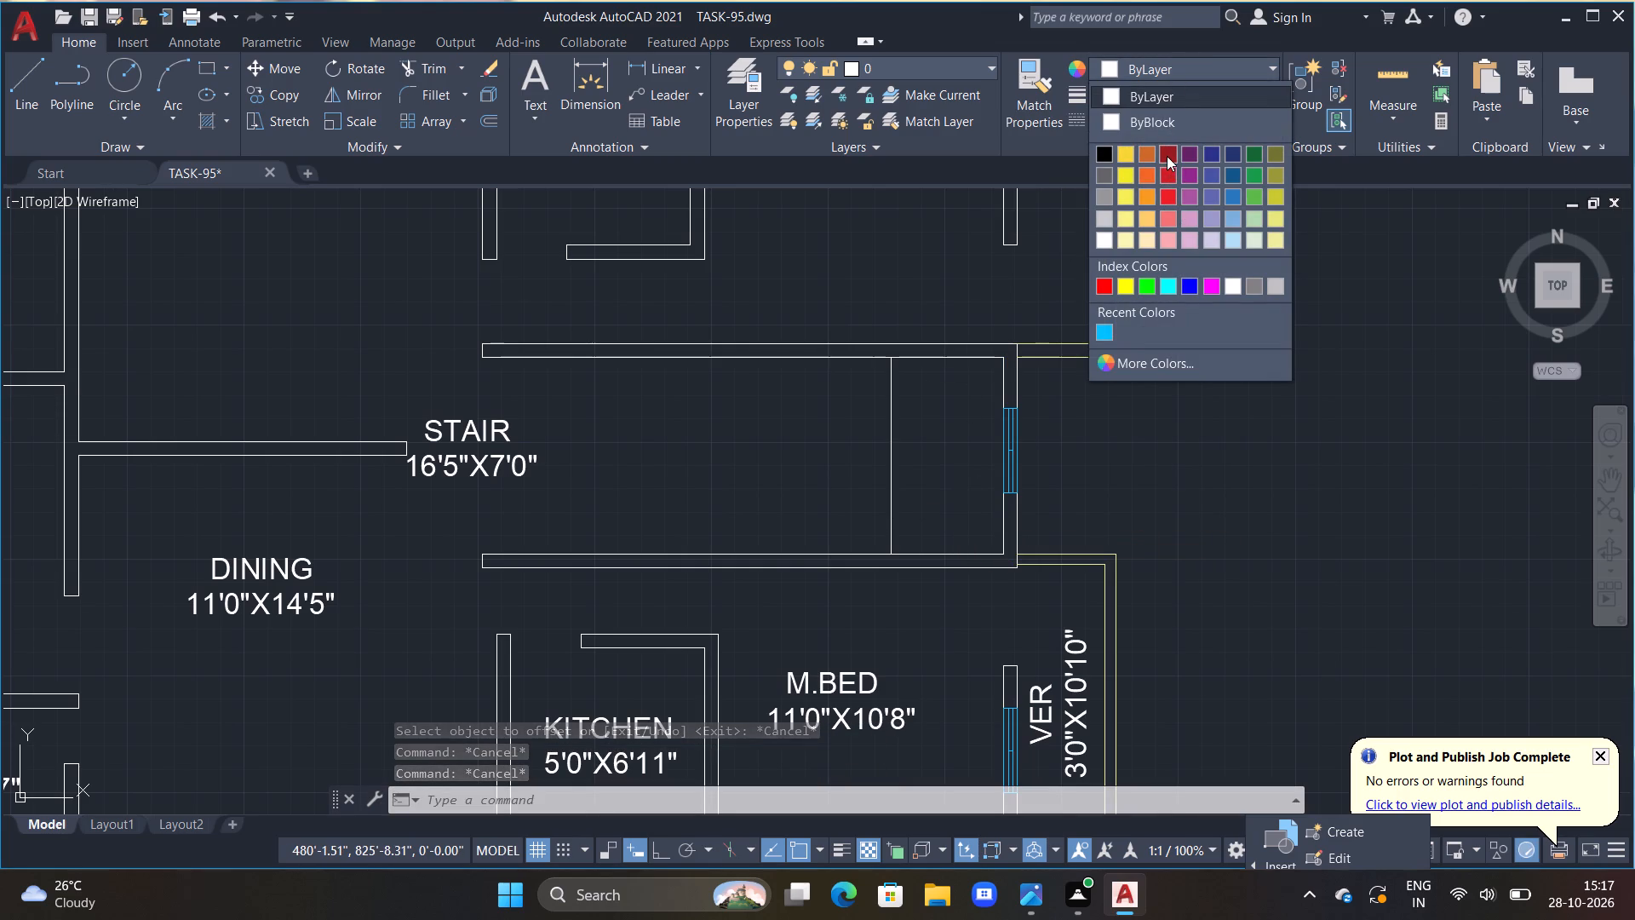
double_click(1167, 156)
text(L)
key(space)
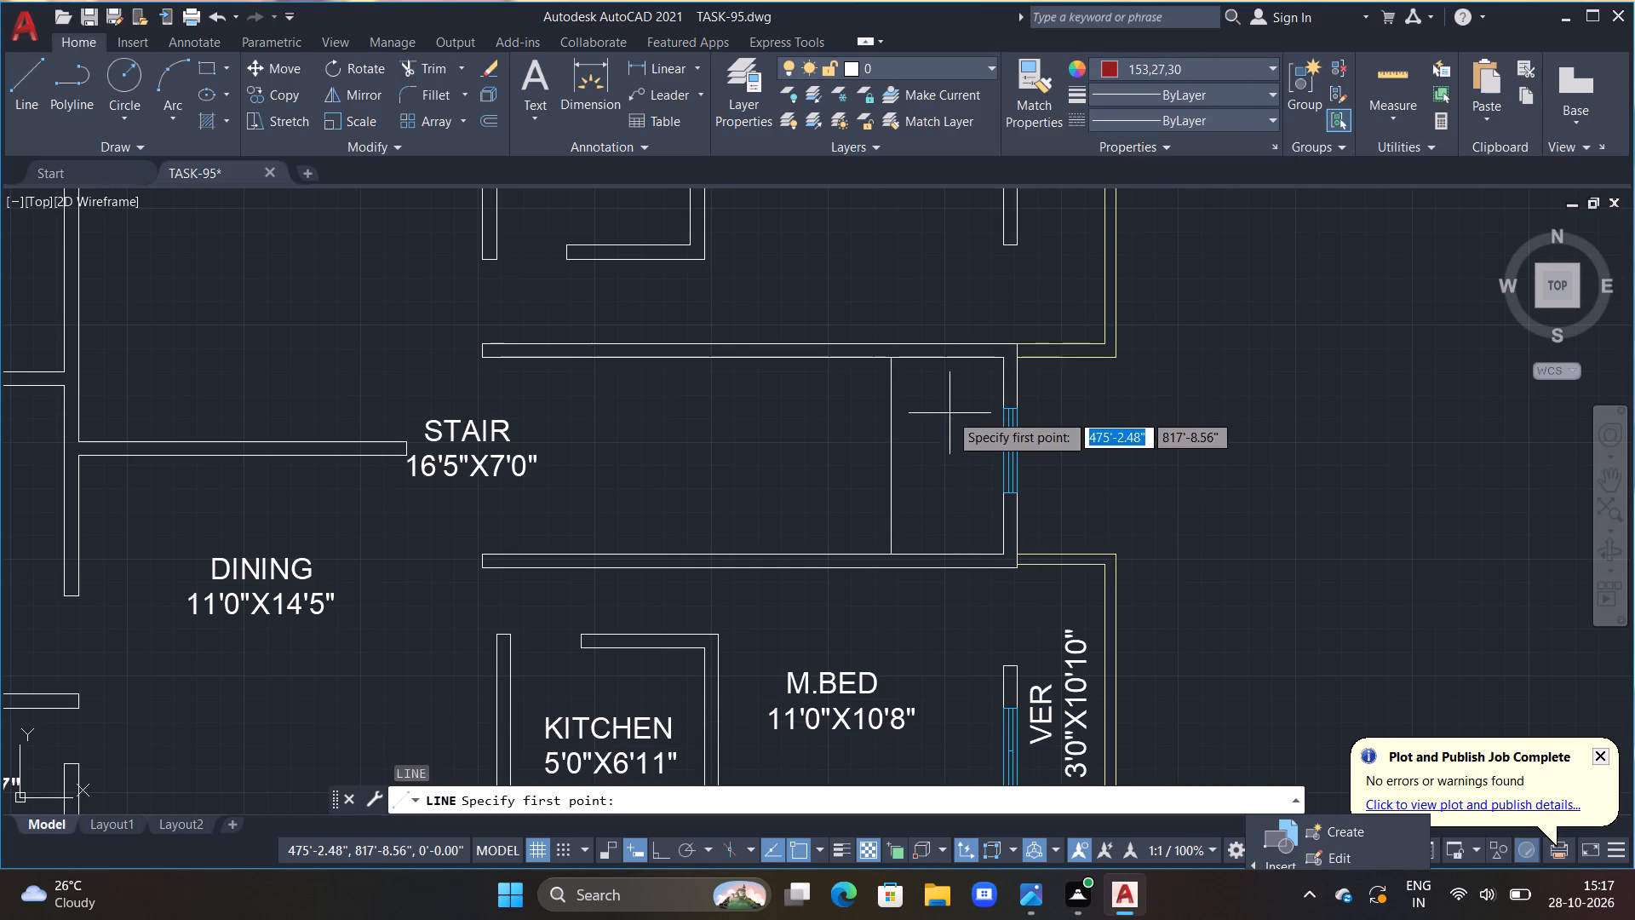
click(890, 359)
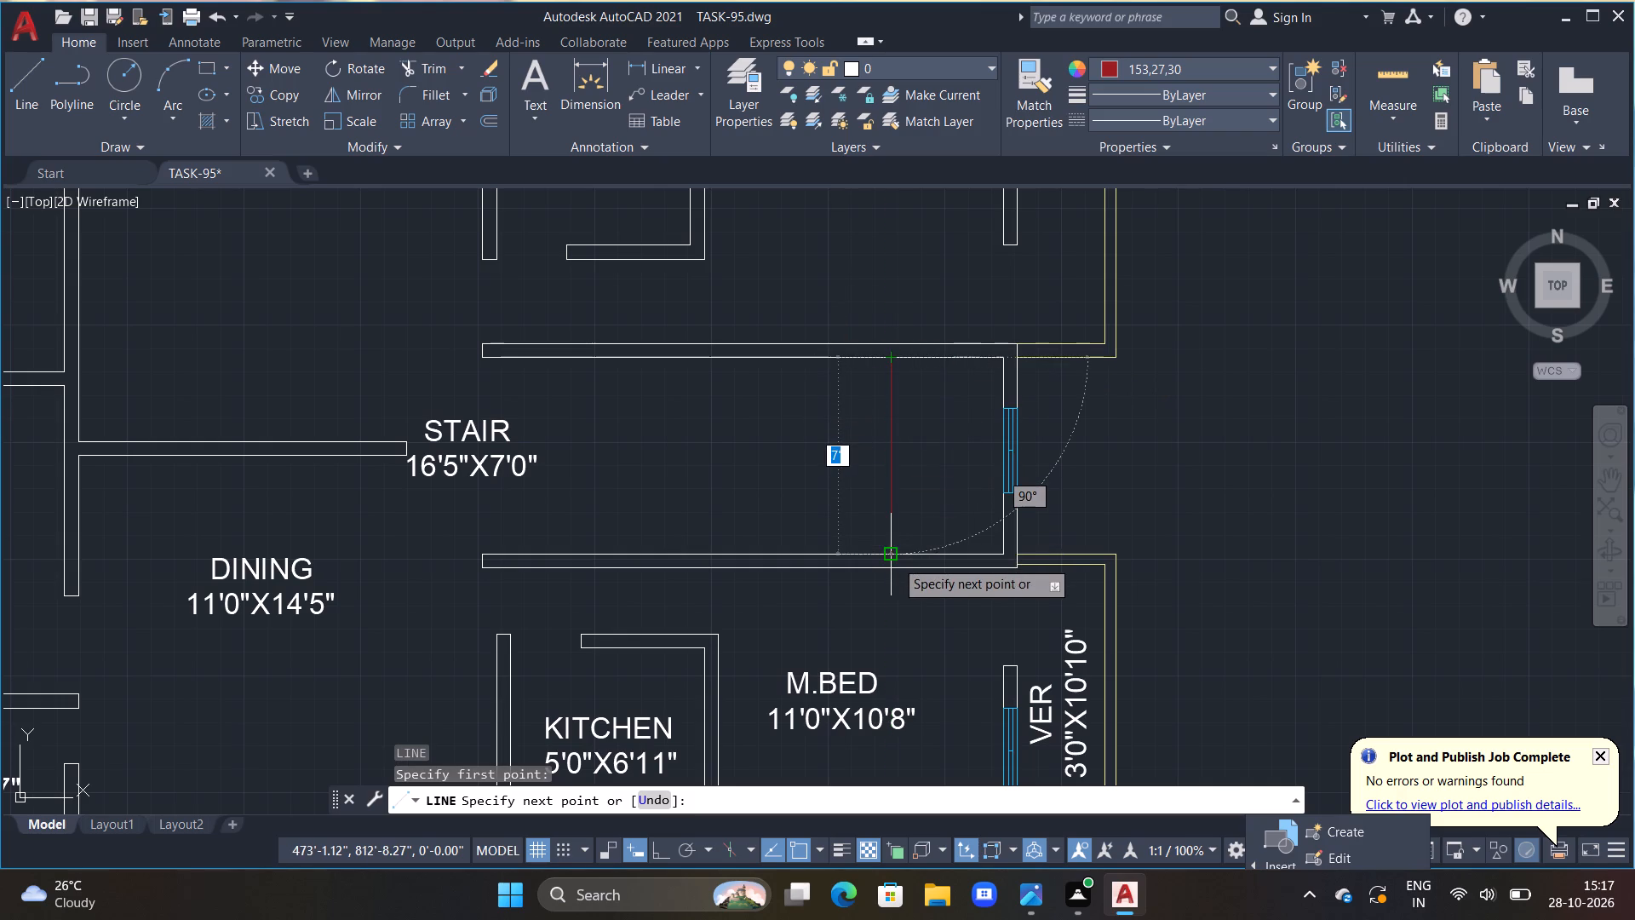
click(895, 560)
key(Escape)
key(Escape)
key(Escape)
key(Escape)
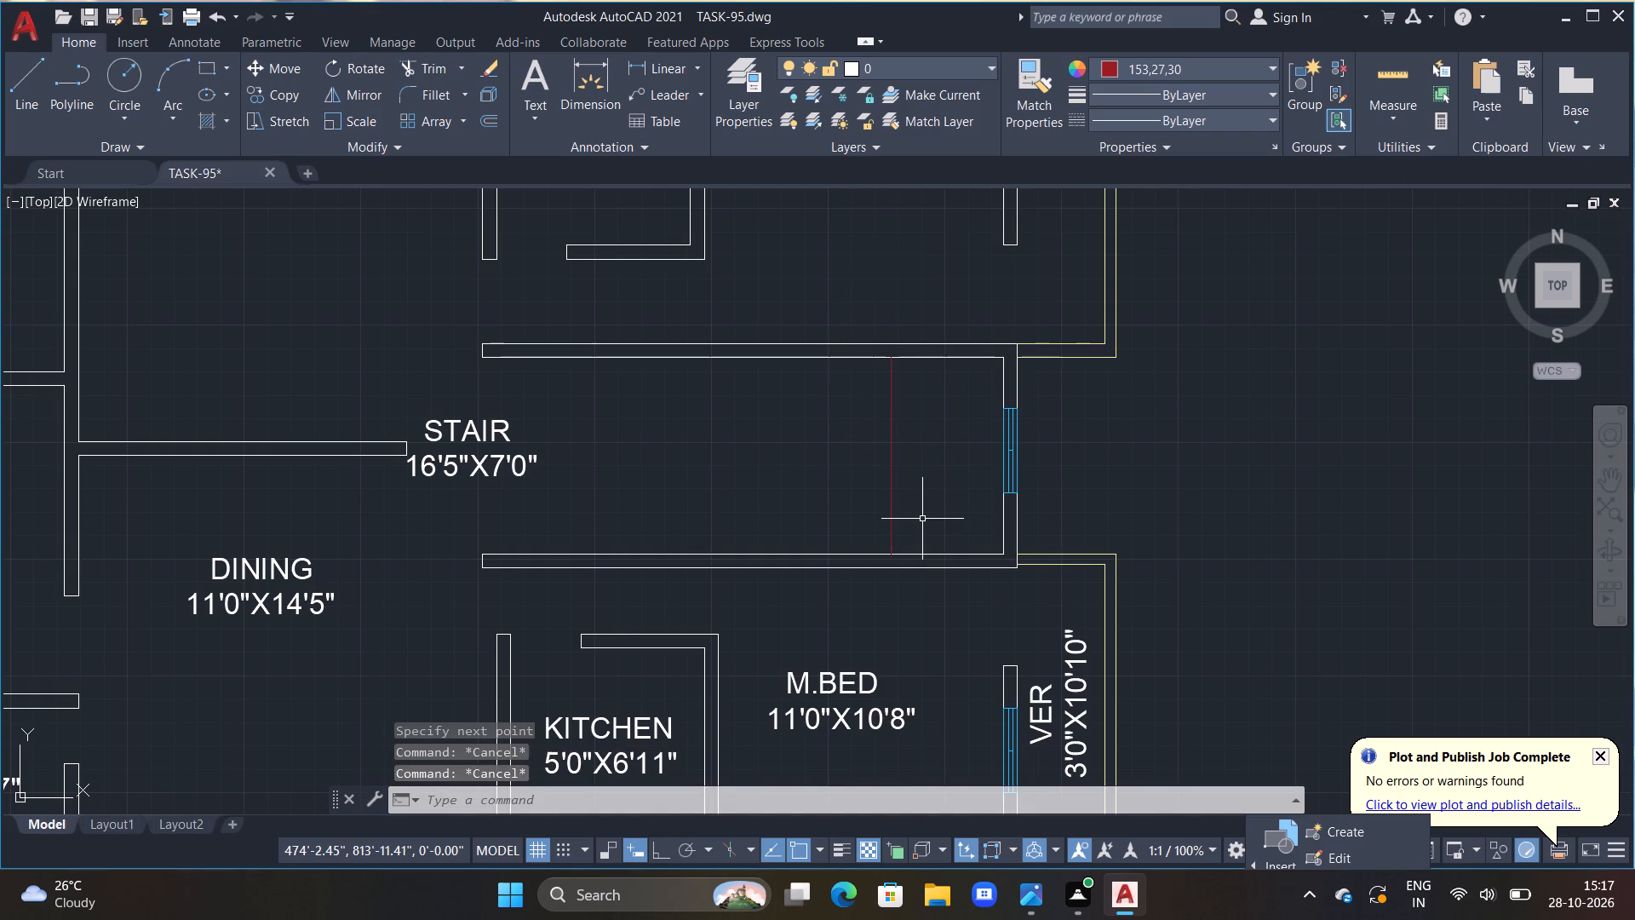
Offset the red stair line 1' at a time toward the STAIR label to make the first five further tread lines.
text(OFF 1')
key(Return)
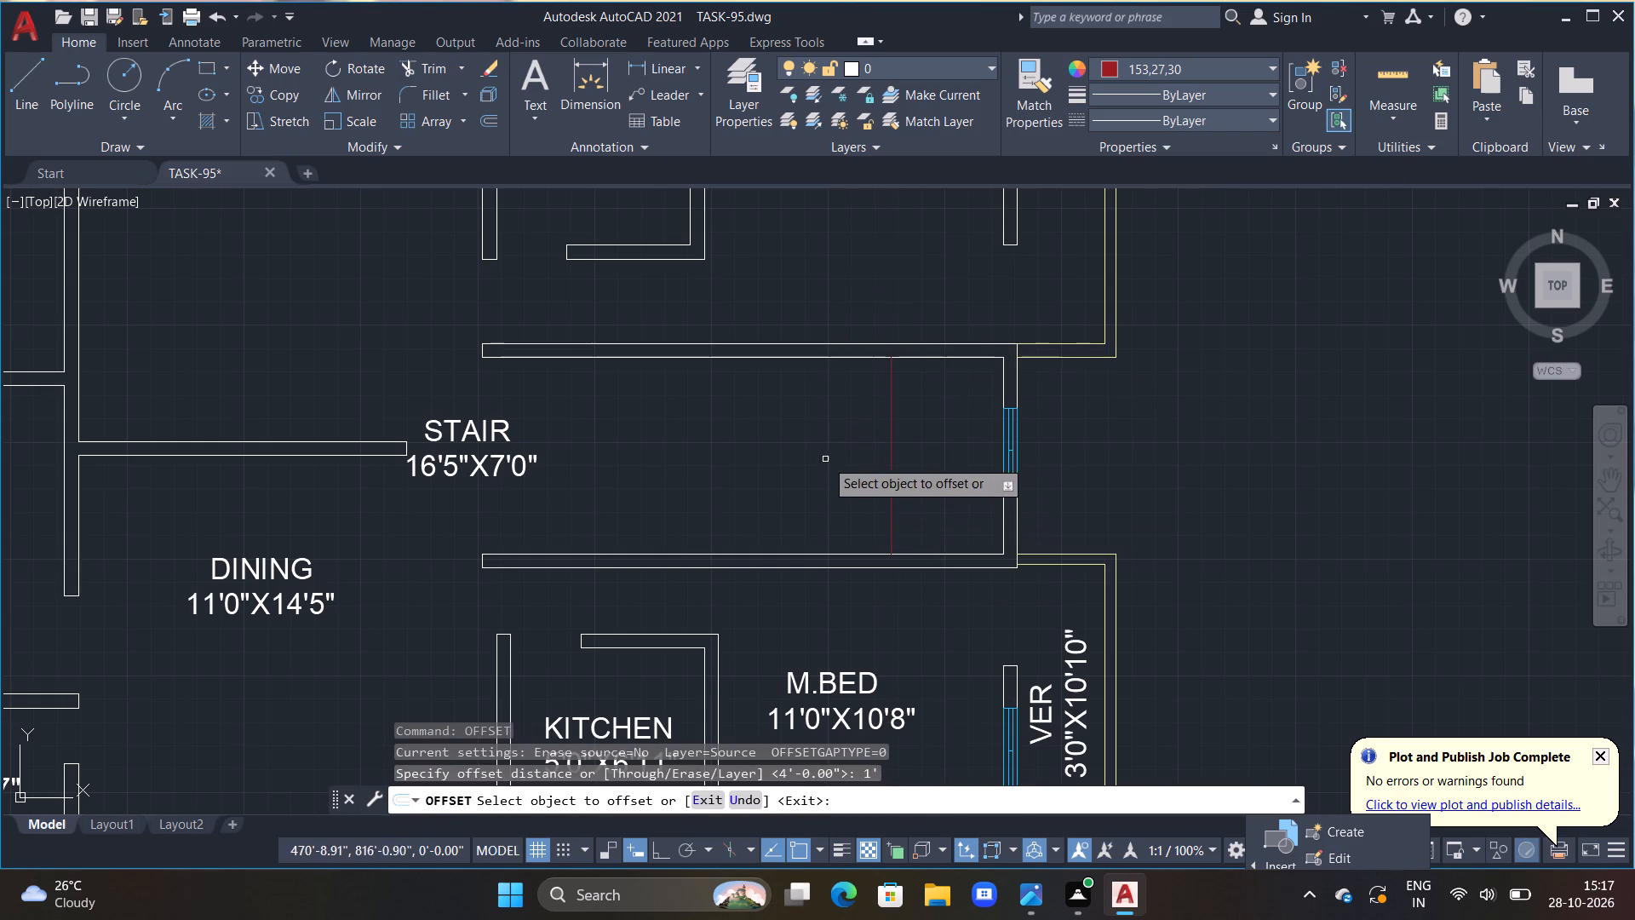
click(888, 430)
double_click(881, 430)
click(858, 442)
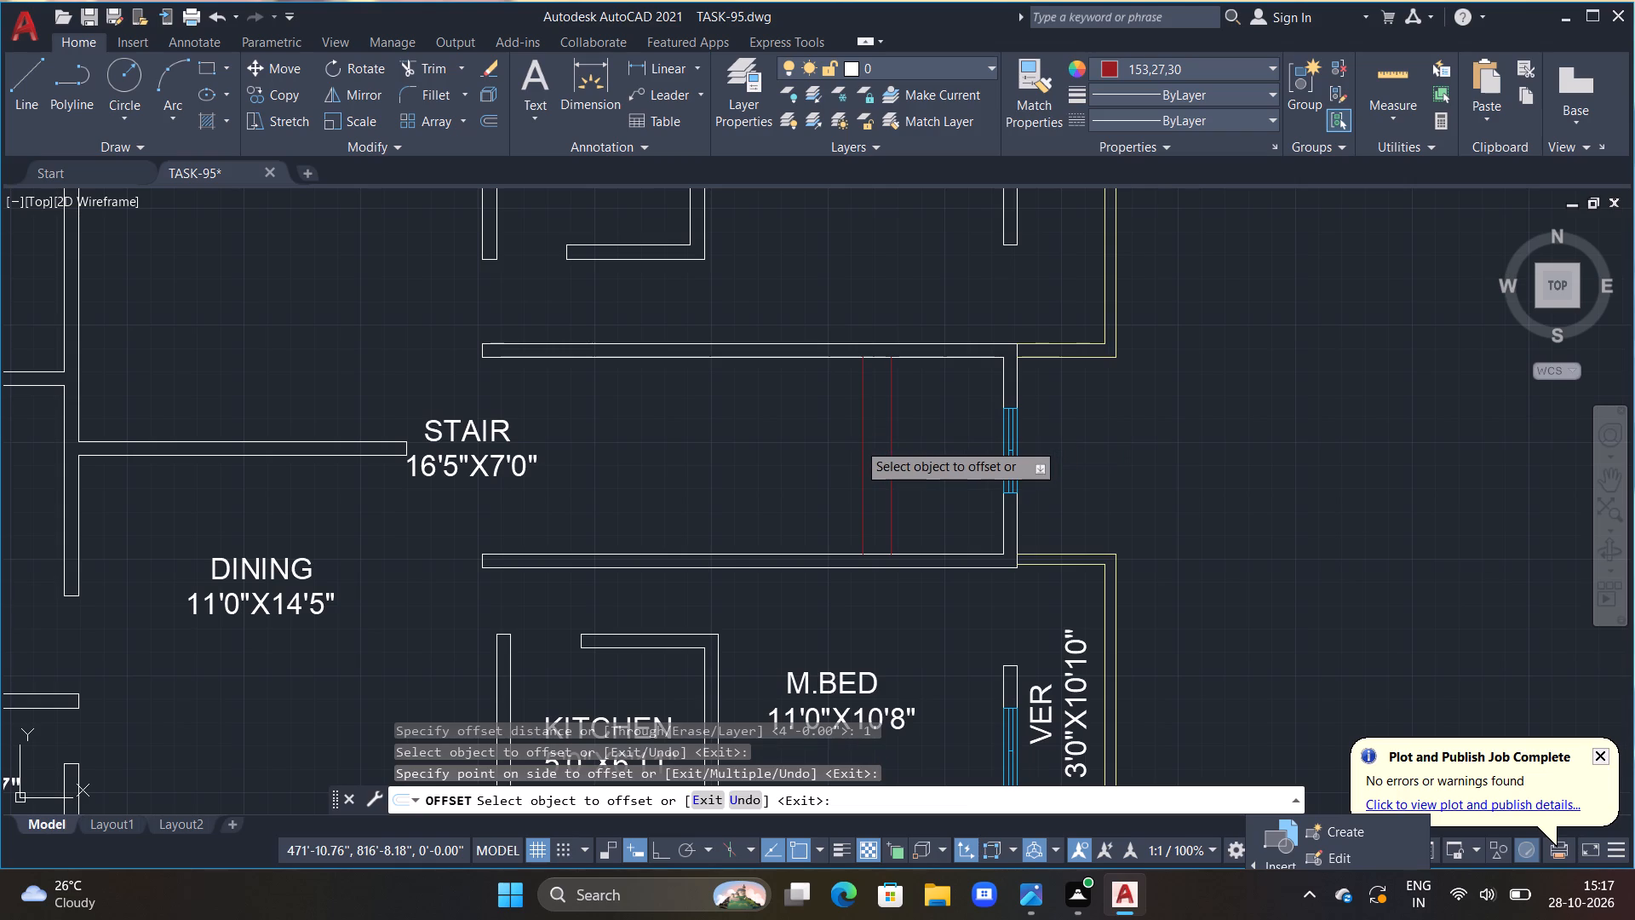
click(860, 443)
click(839, 451)
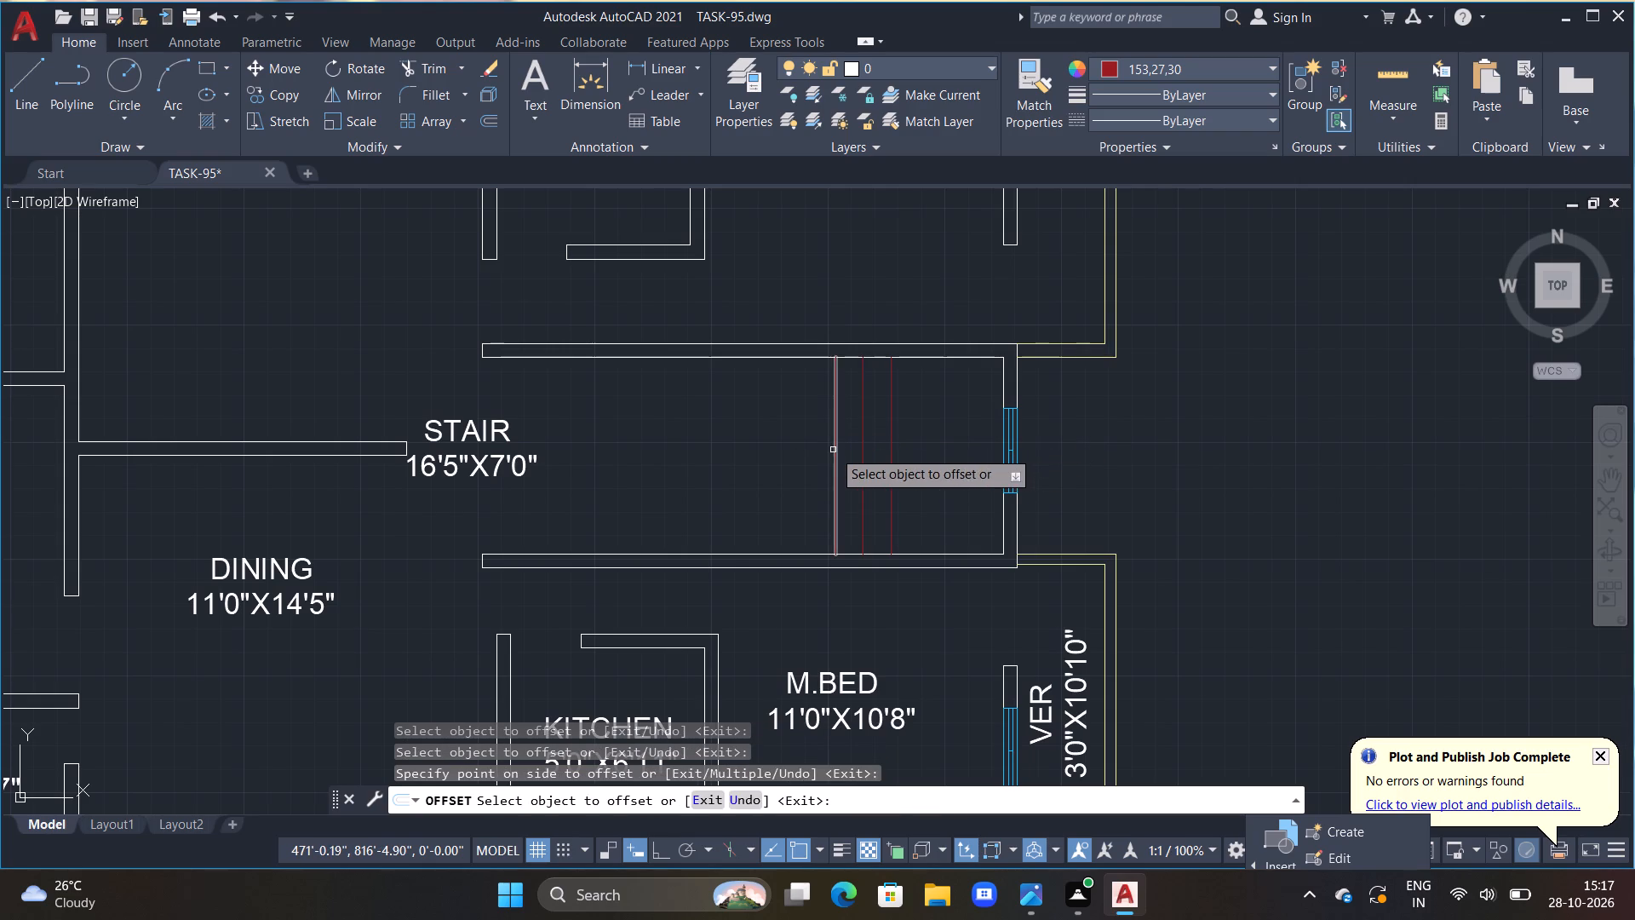
double_click(833, 450)
drag(833, 450, 817, 450)
click(755, 447)
click(806, 462)
click(766, 460)
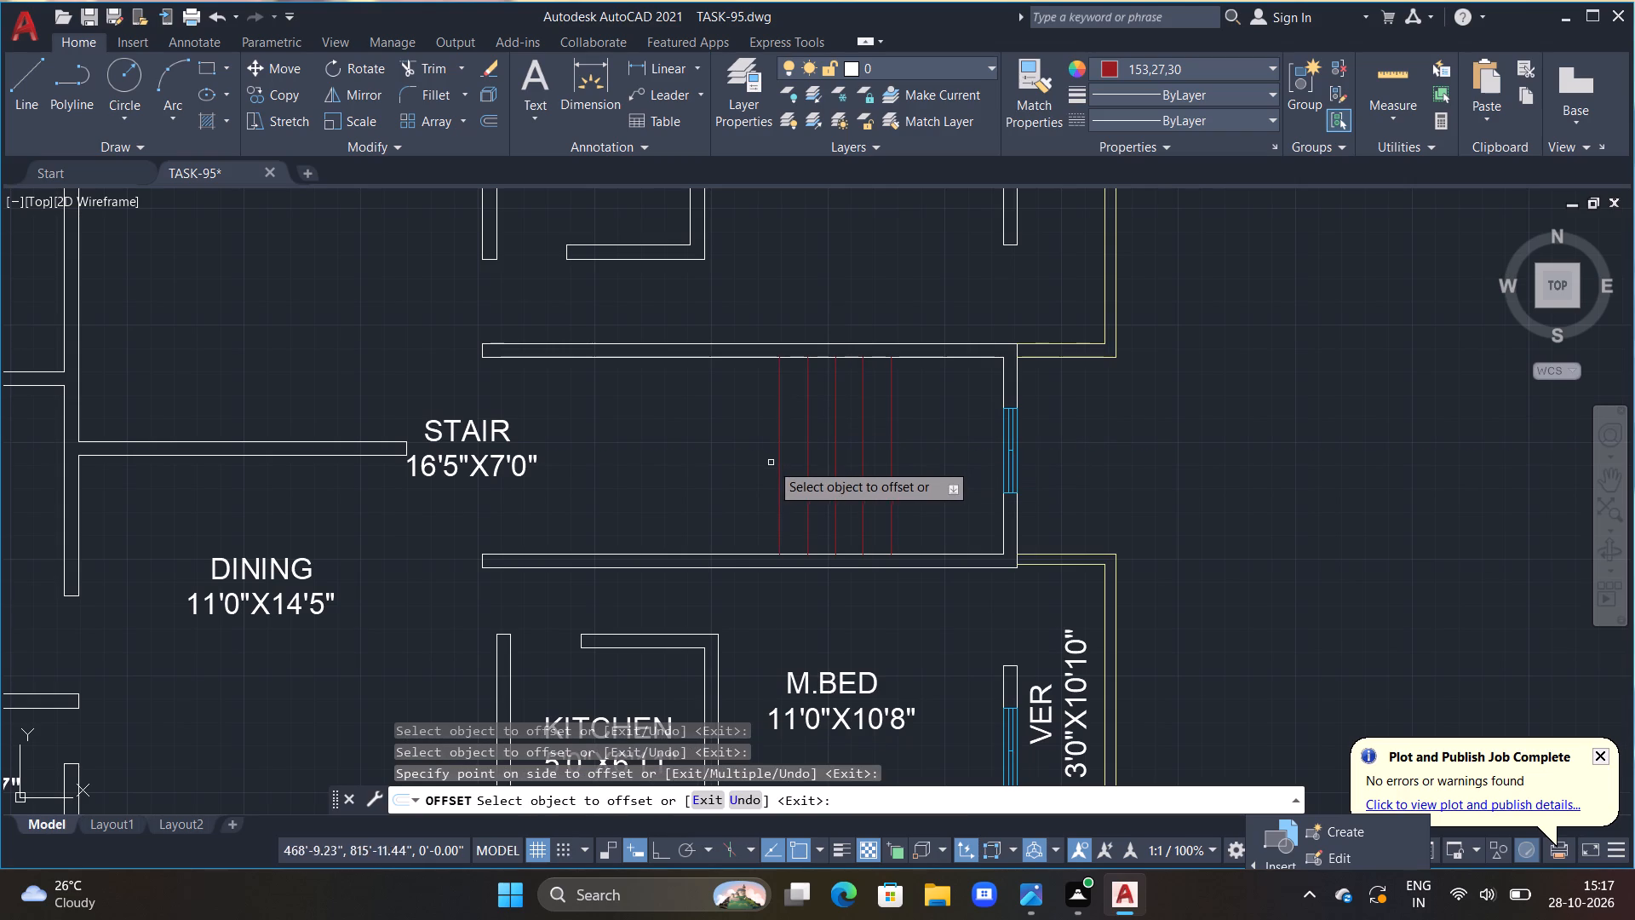
click(783, 468)
click(778, 466)
click(755, 458)
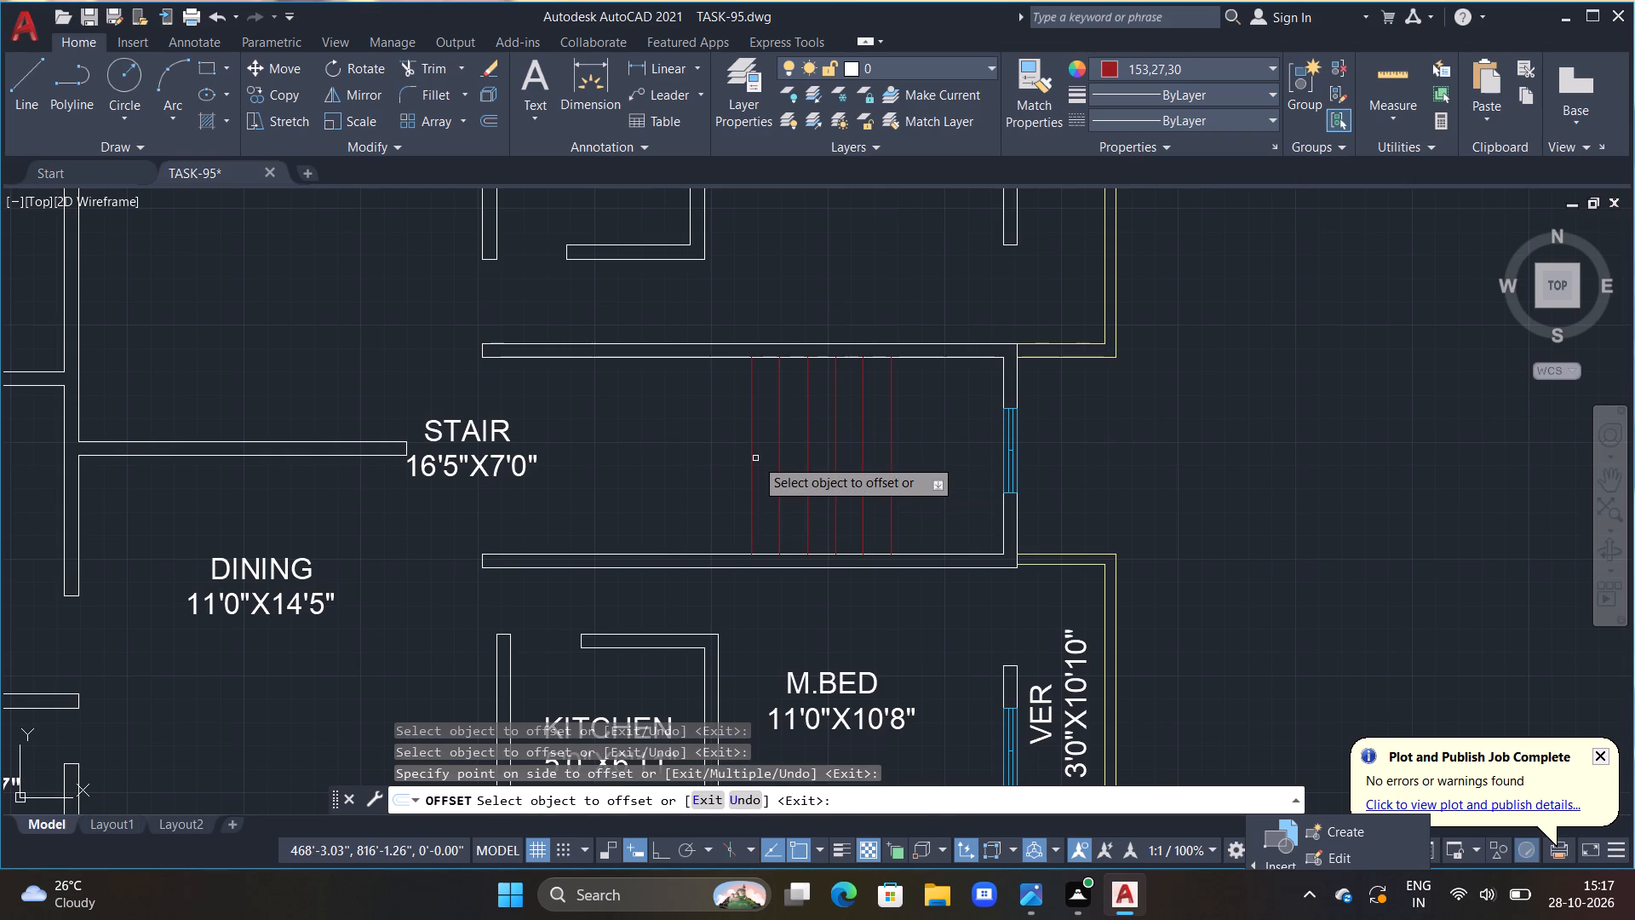
Continue the 1' offsets toward the STAIR label with five more red tread lines and end the Offset command.
click(750, 458)
click(686, 470)
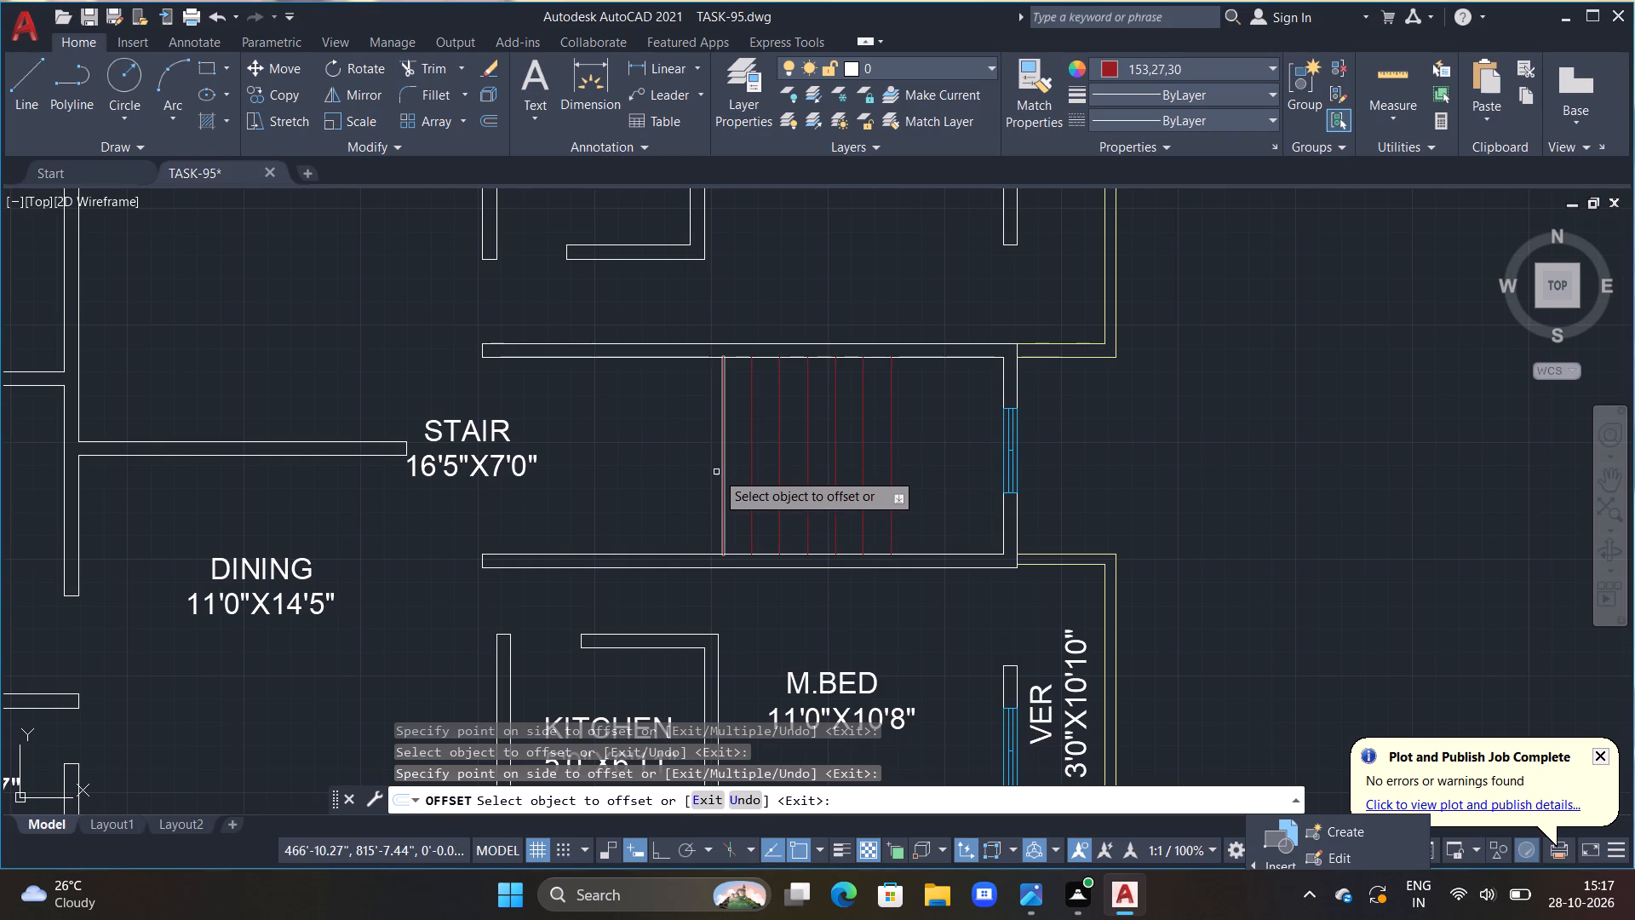
click(725, 470)
click(703, 474)
click(695, 466)
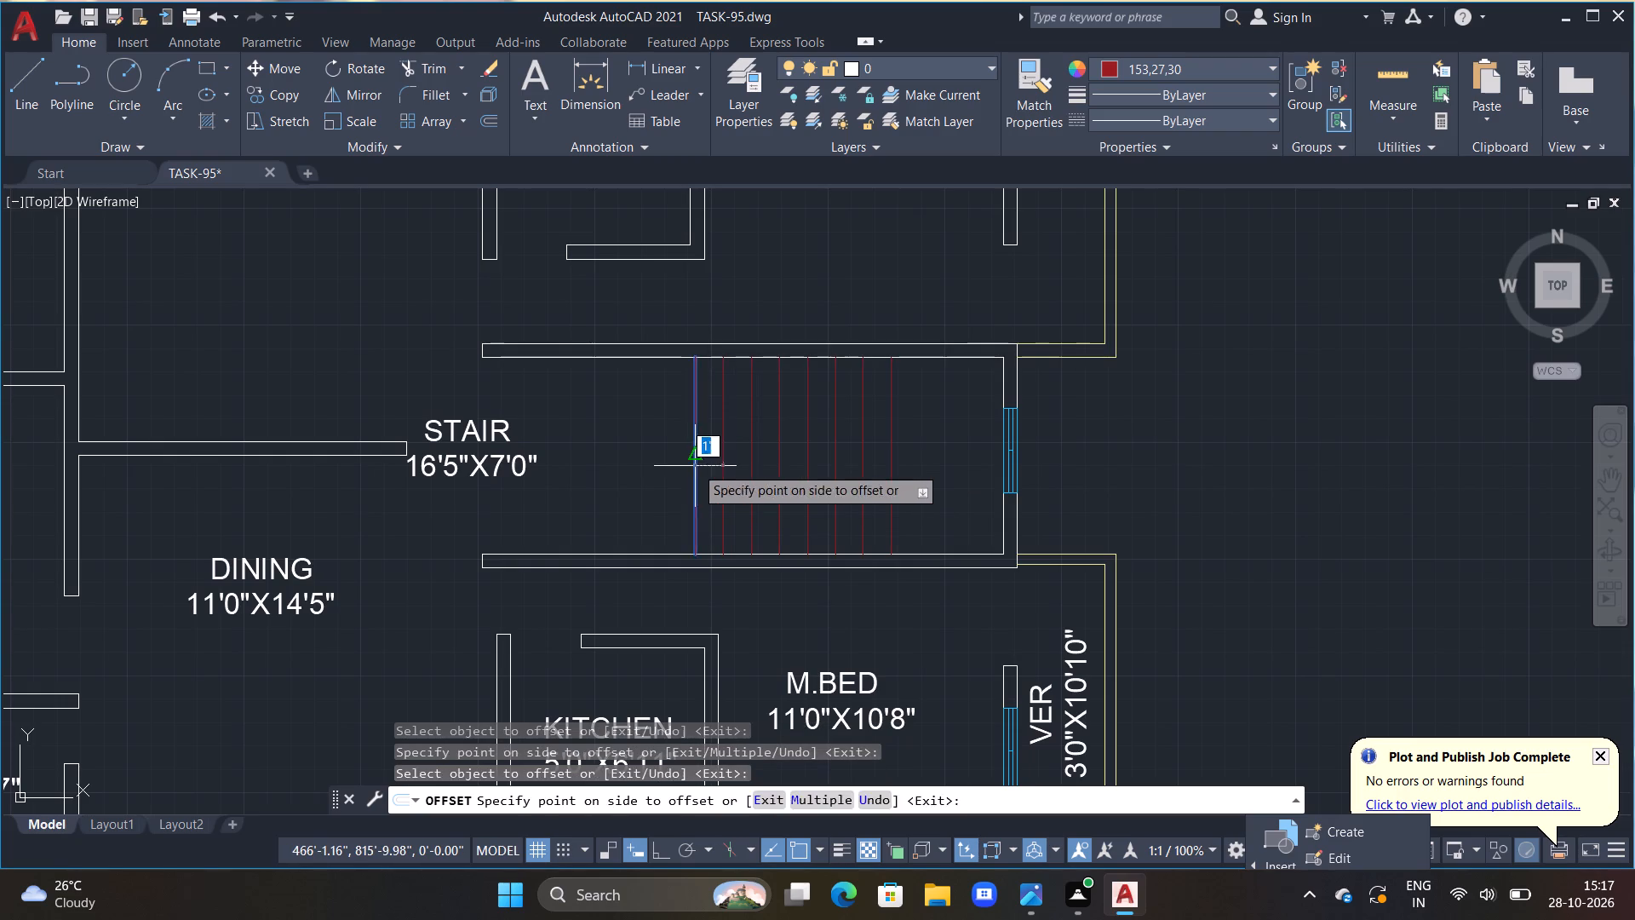
click(648, 470)
click(667, 470)
double_click(654, 468)
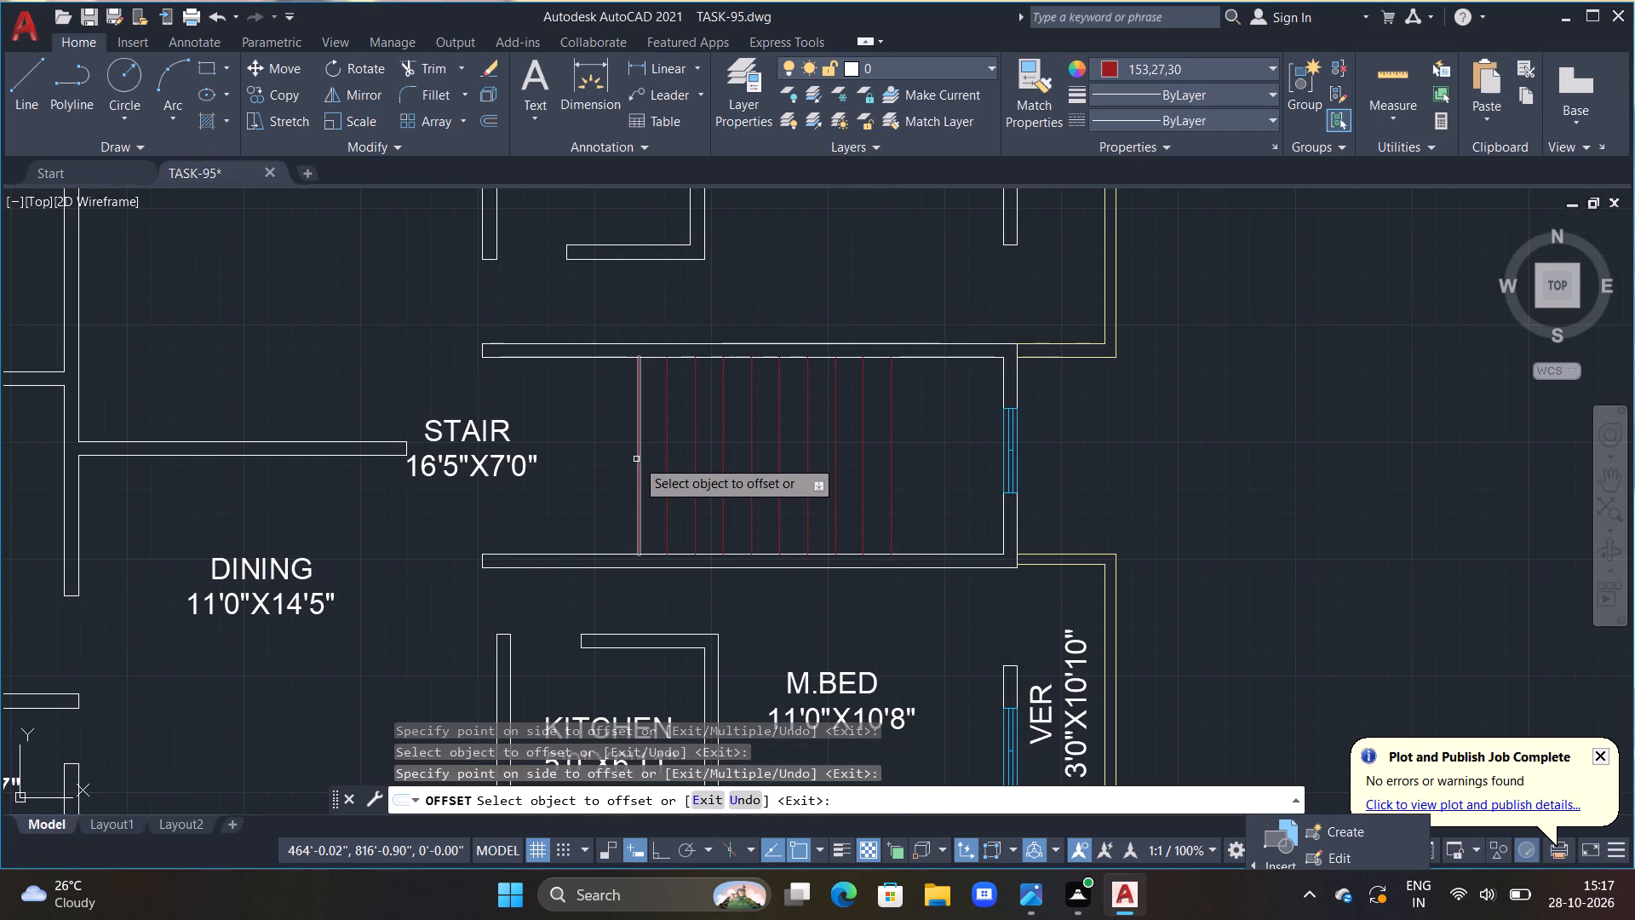
click(636, 459)
click(614, 463)
key(Escape)
key(Escape)
key(Escape)
key(Escape)
key(Escape)
key(Escape)
key(Escape)
key(Escape)
key(Escape)
key(Escape)
key(Escape)
key(Escape)
key(Escape)
key(Escape)
key(Escape)
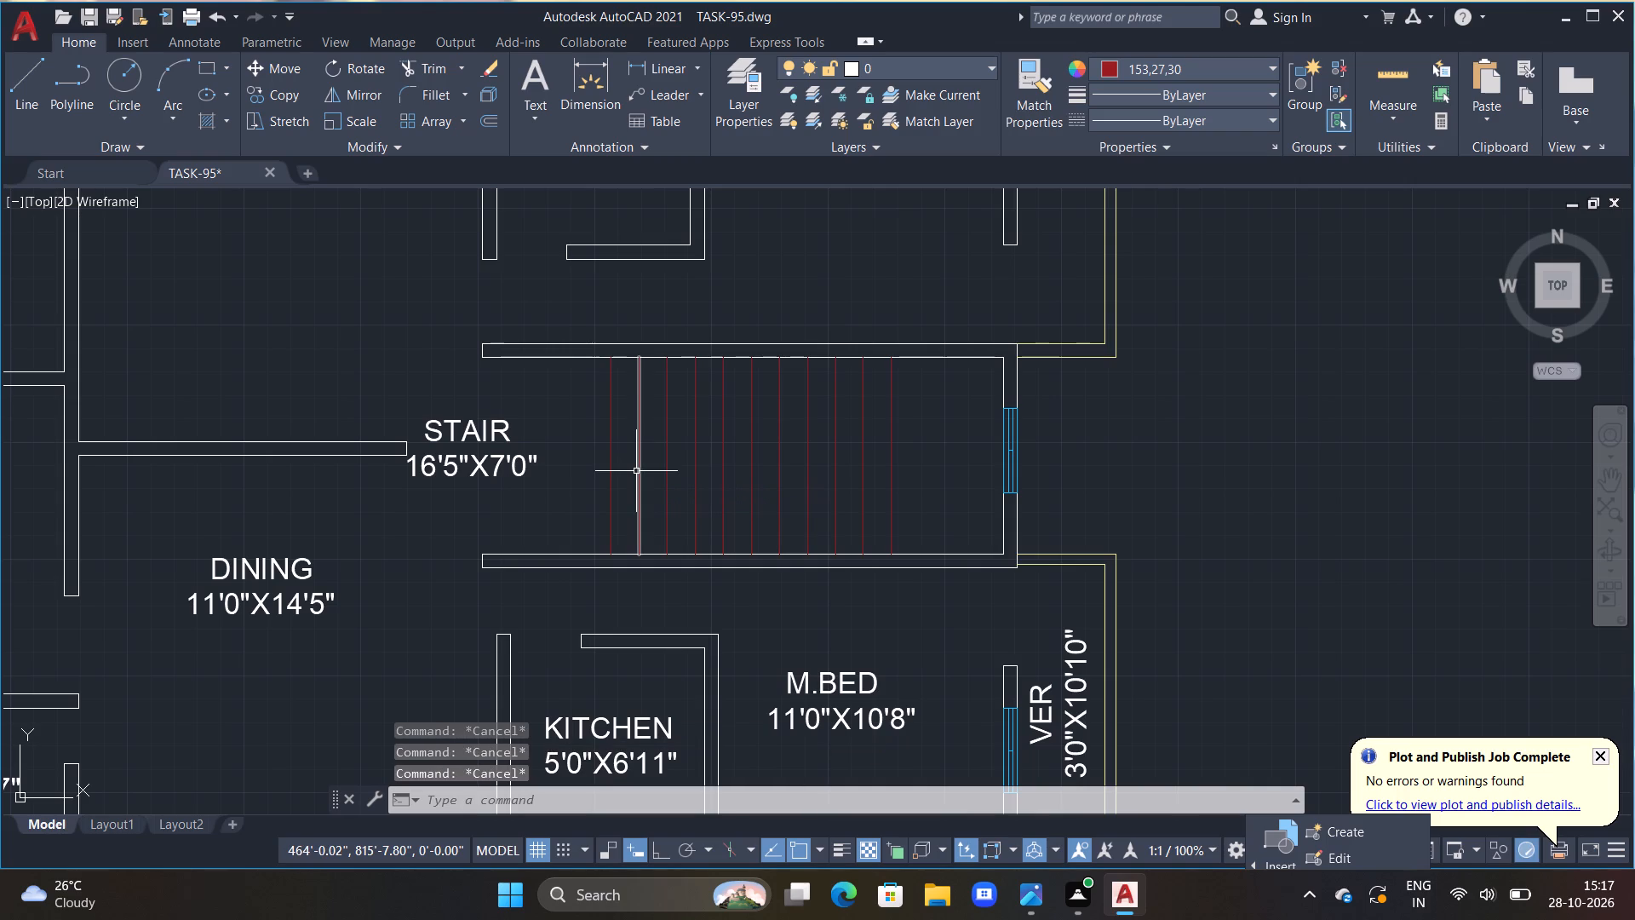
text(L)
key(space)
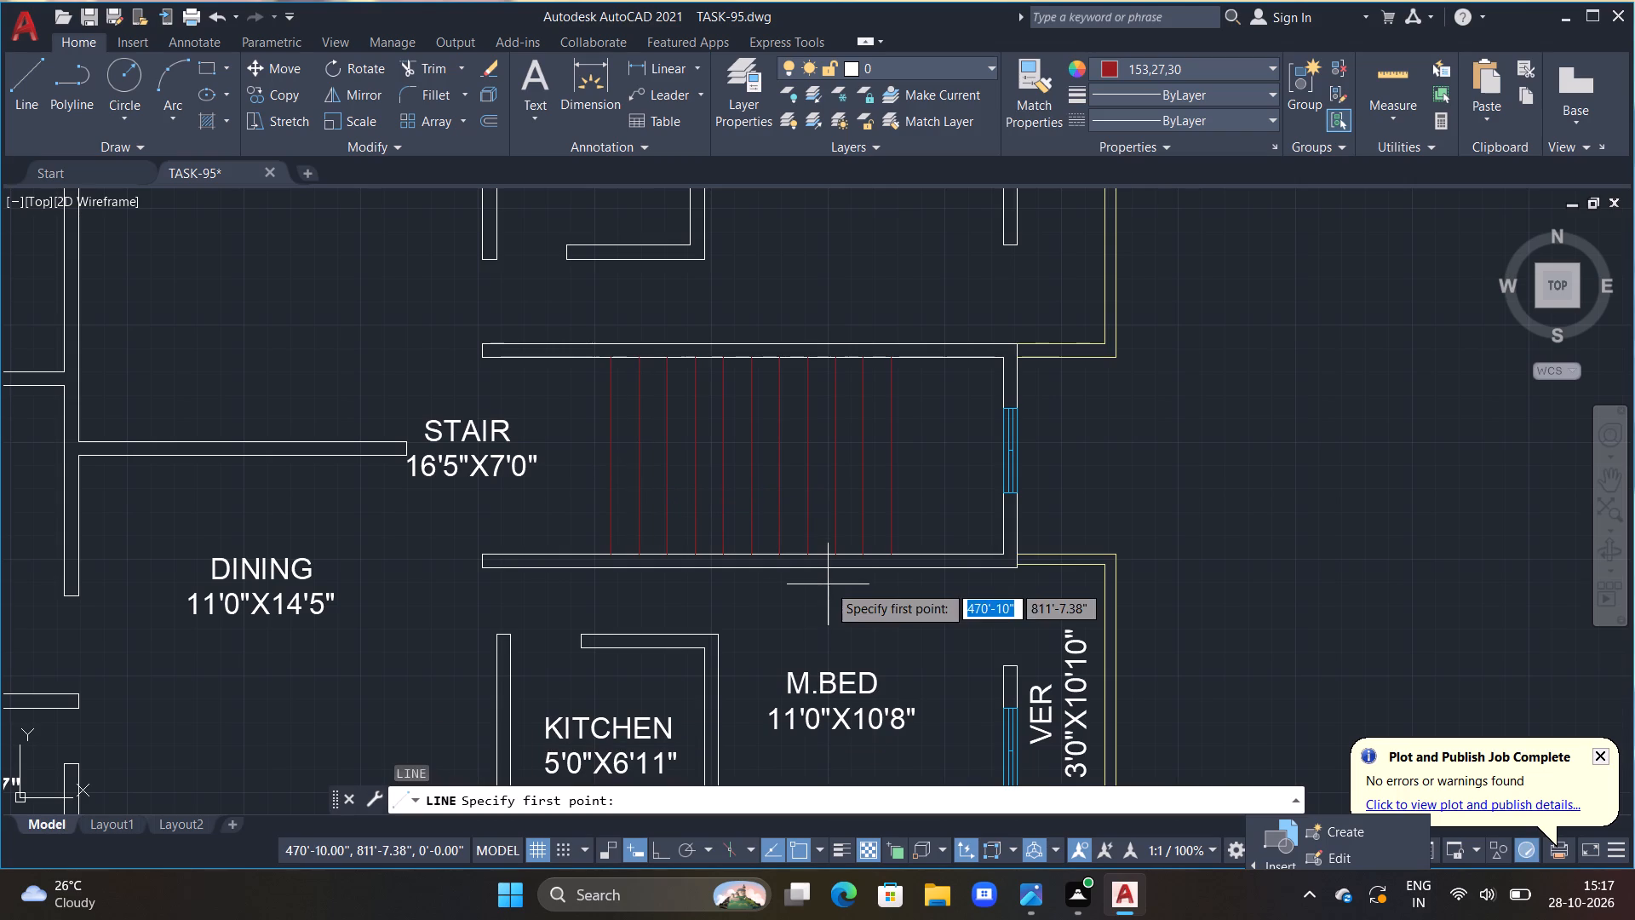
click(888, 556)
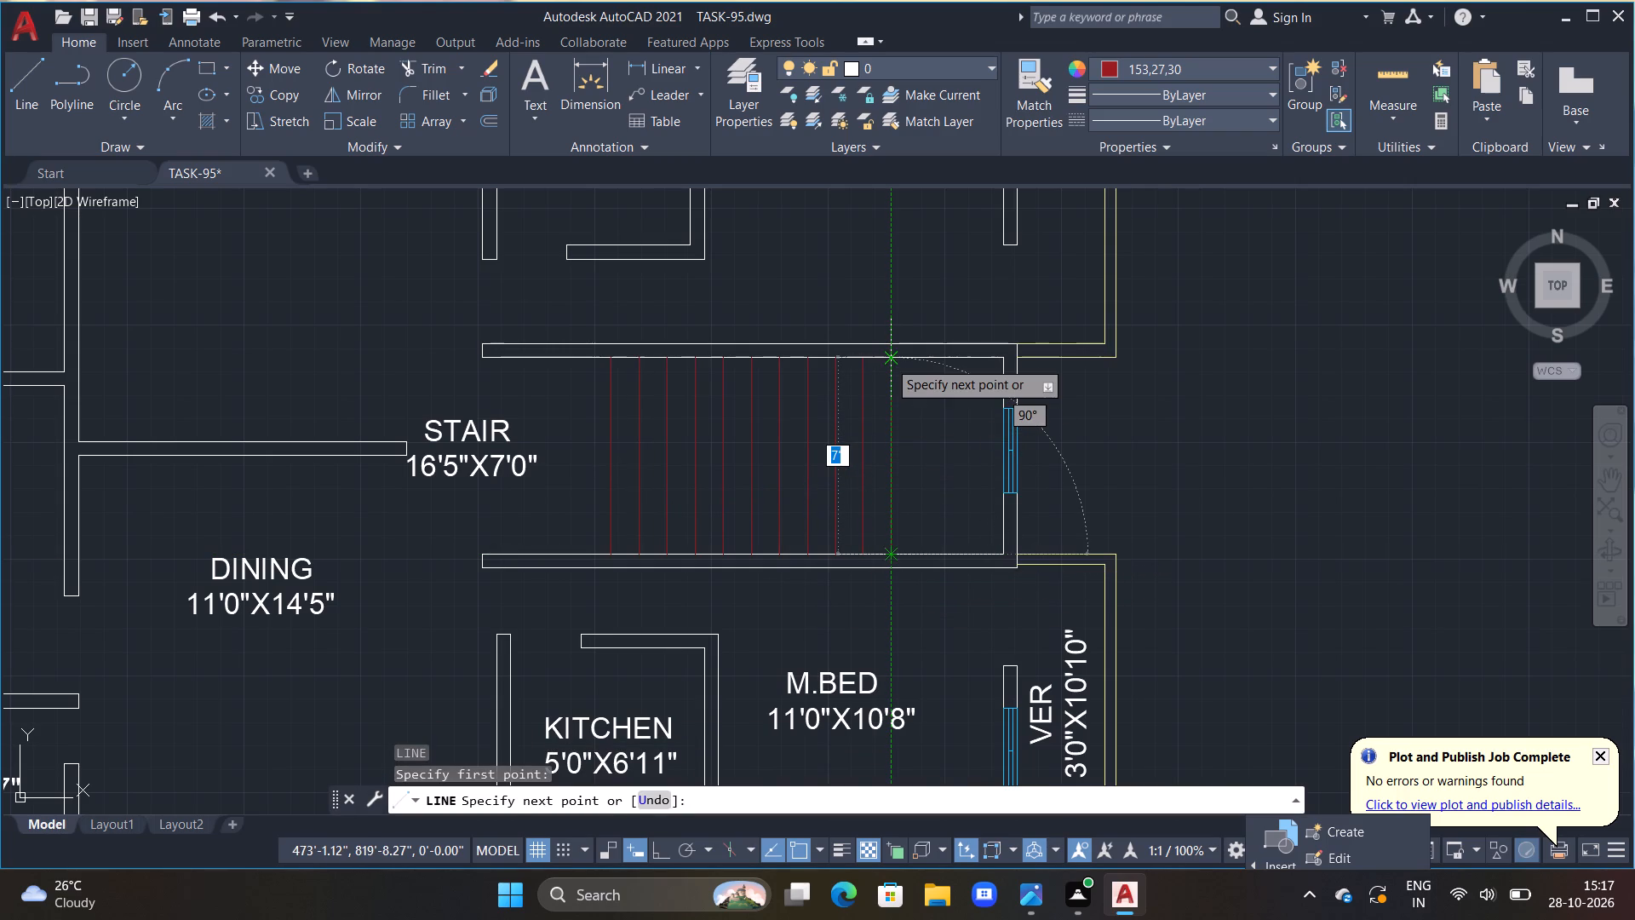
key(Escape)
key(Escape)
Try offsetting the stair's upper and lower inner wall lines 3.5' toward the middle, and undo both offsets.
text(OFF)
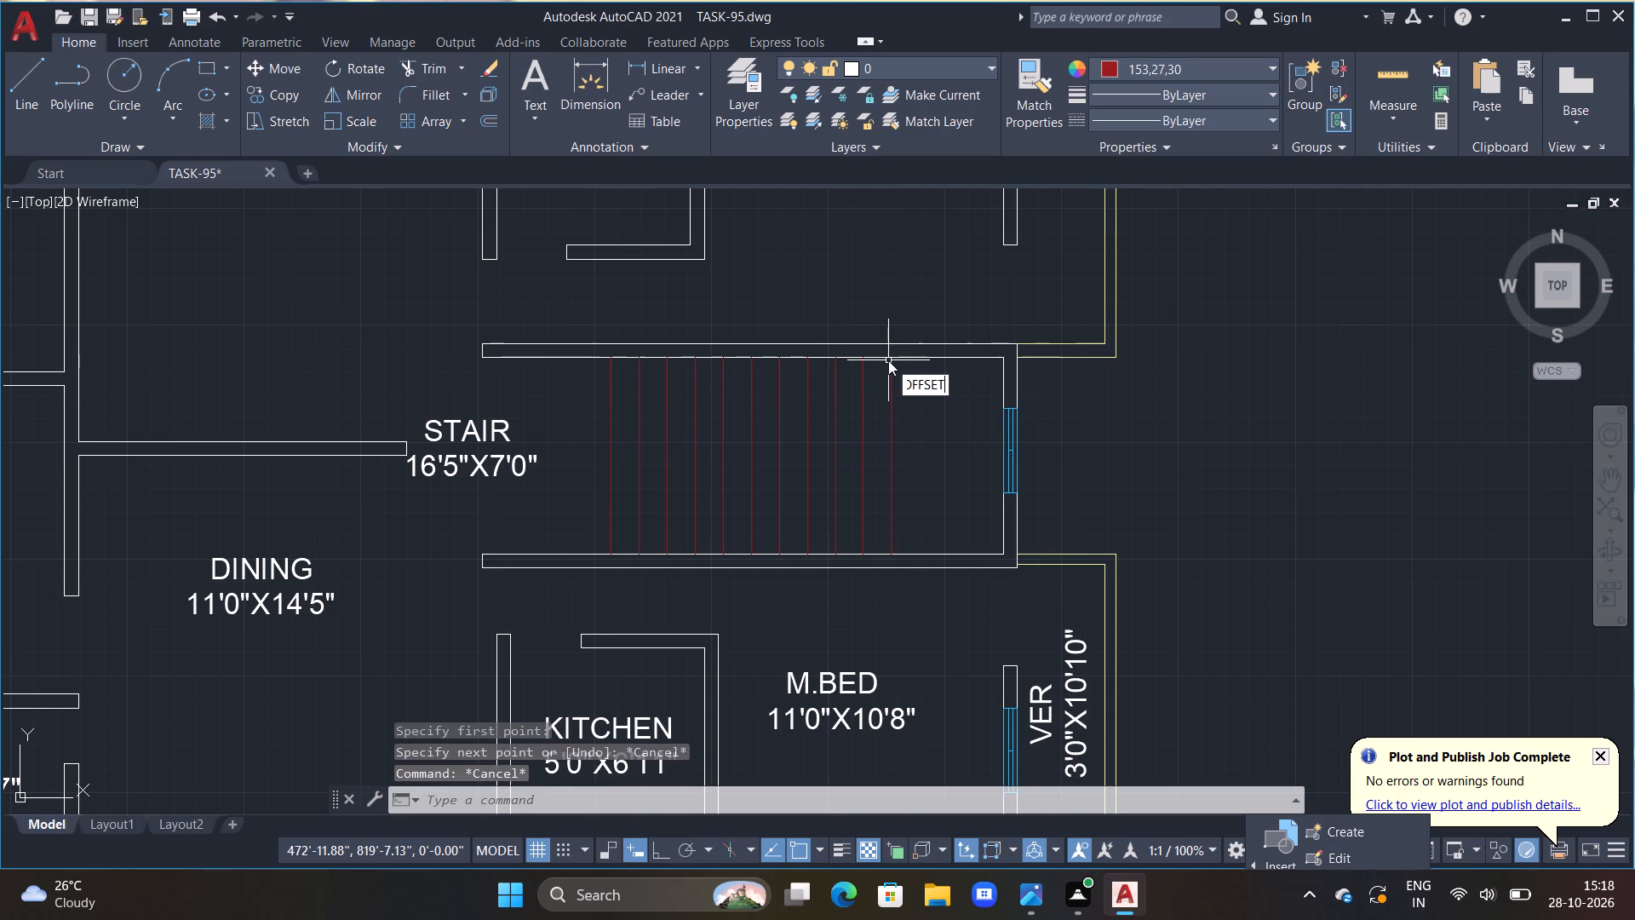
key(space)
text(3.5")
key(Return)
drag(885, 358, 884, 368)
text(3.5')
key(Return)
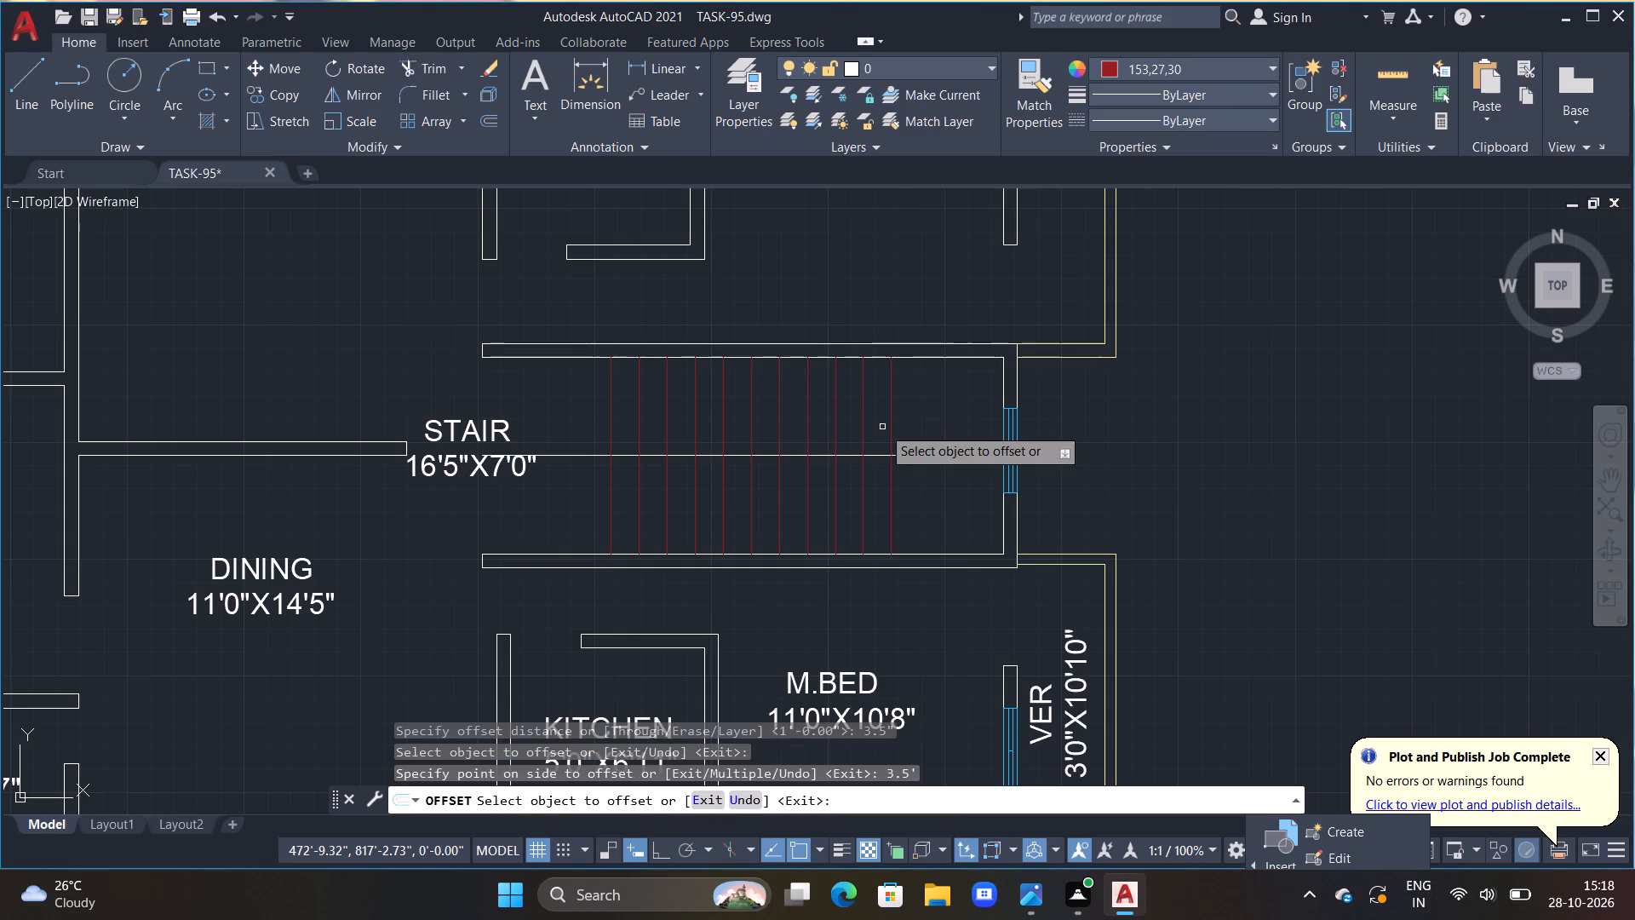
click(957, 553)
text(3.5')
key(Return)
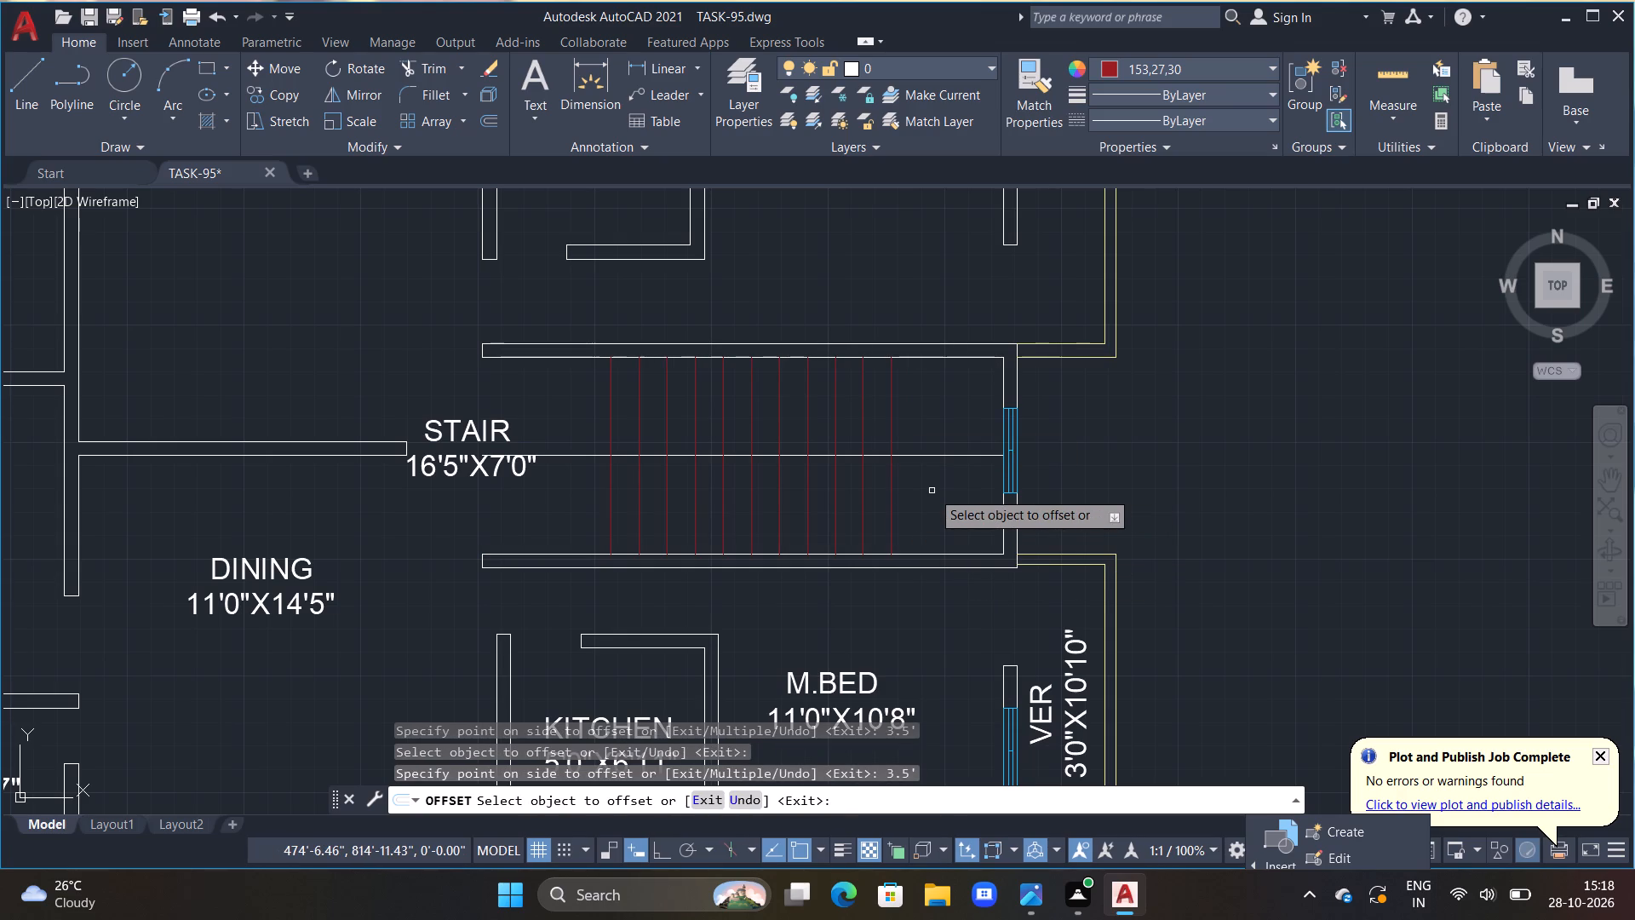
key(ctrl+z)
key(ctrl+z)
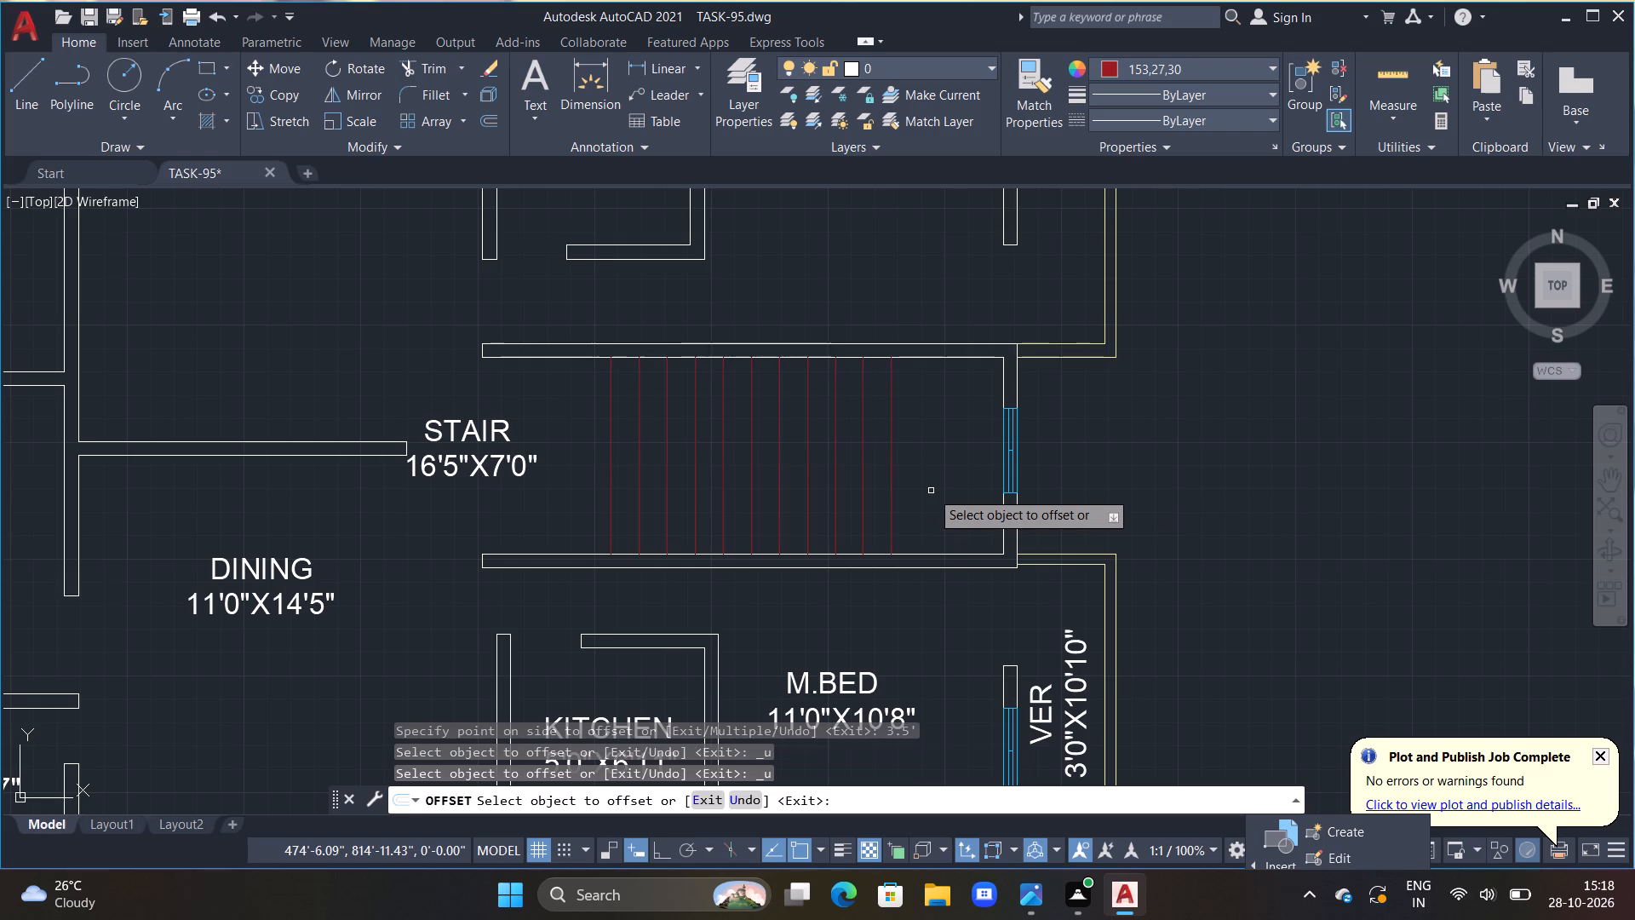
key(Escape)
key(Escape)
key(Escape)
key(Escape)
Offset the stair's upper and lower inner wall lines 3.3' inward to form a pair of central divider lines.
text(OFF)
key(space)
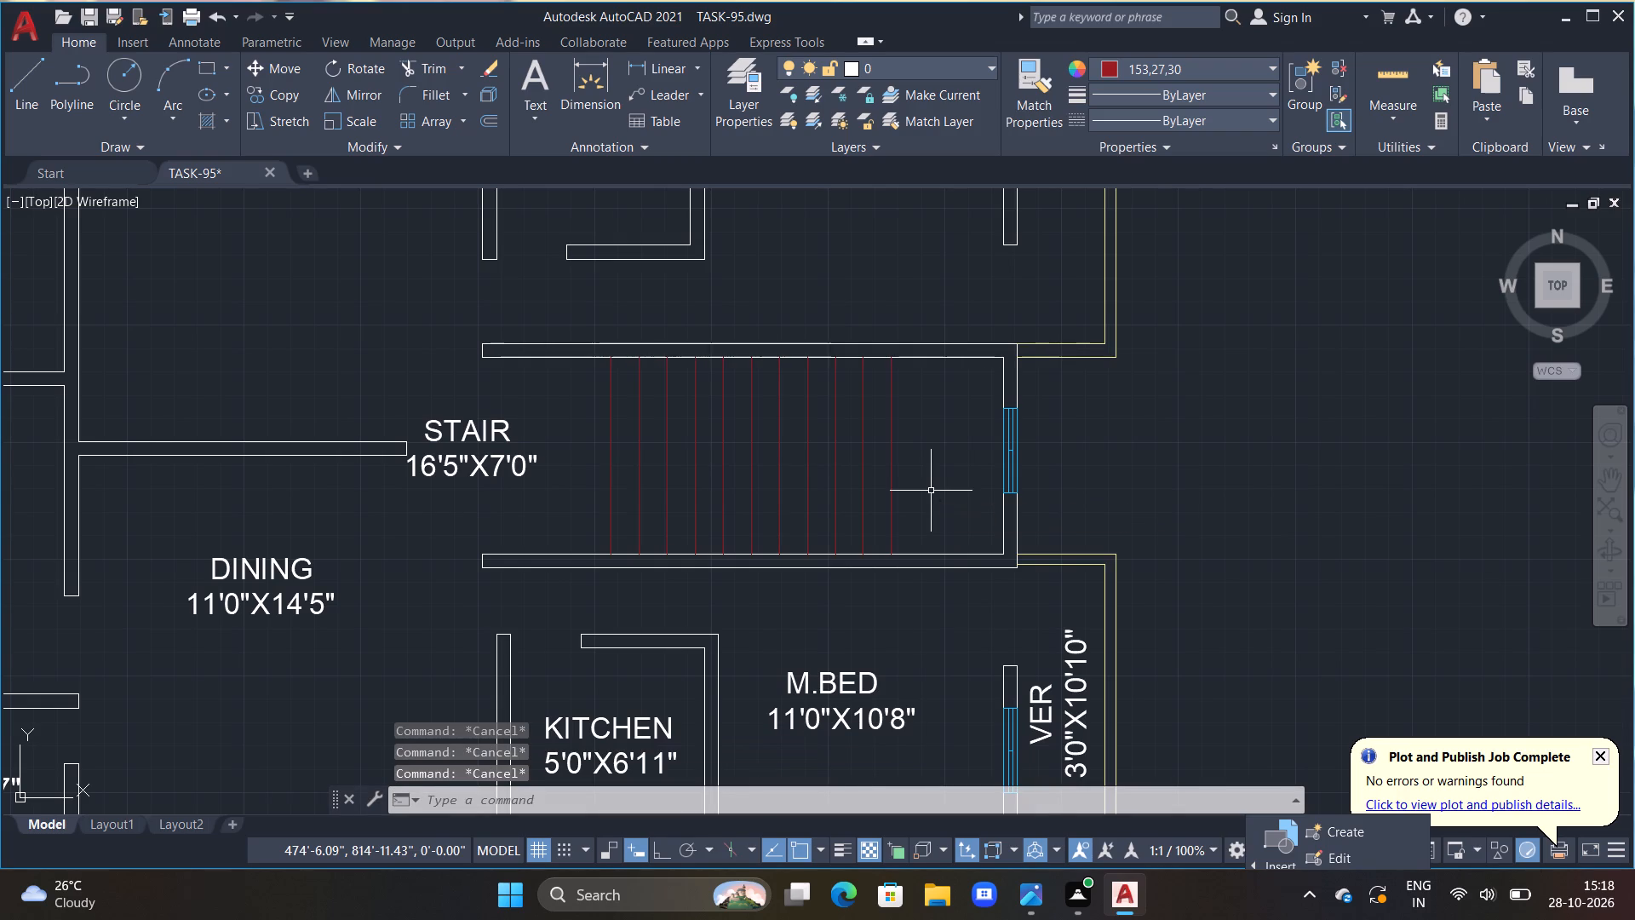
text(3.3')
key(Return)
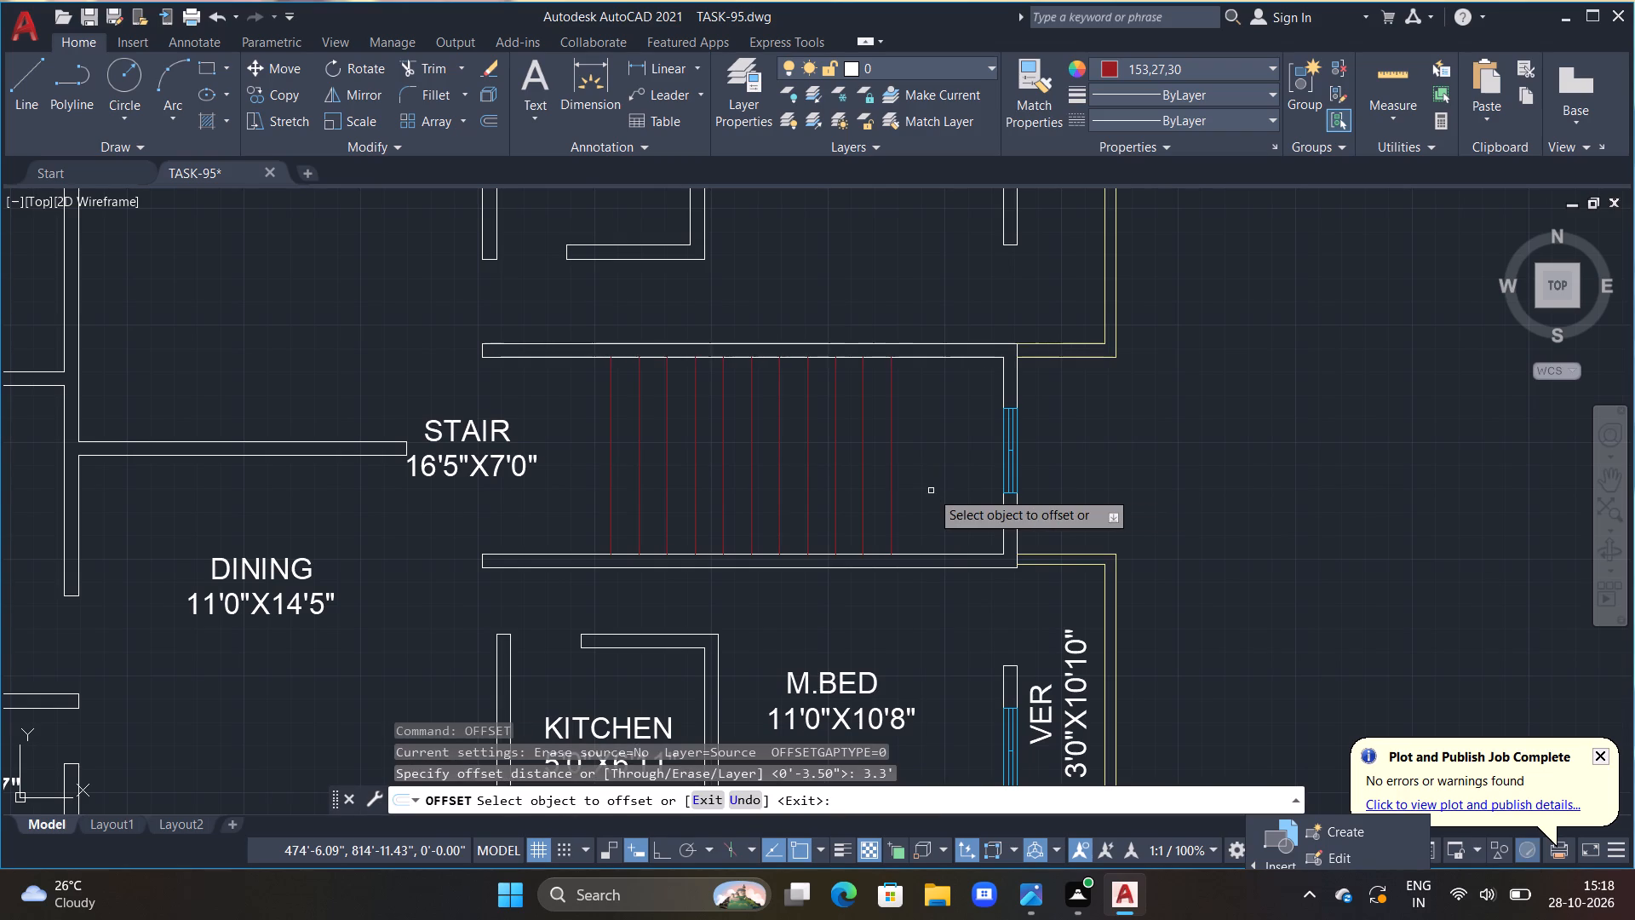
click(937, 359)
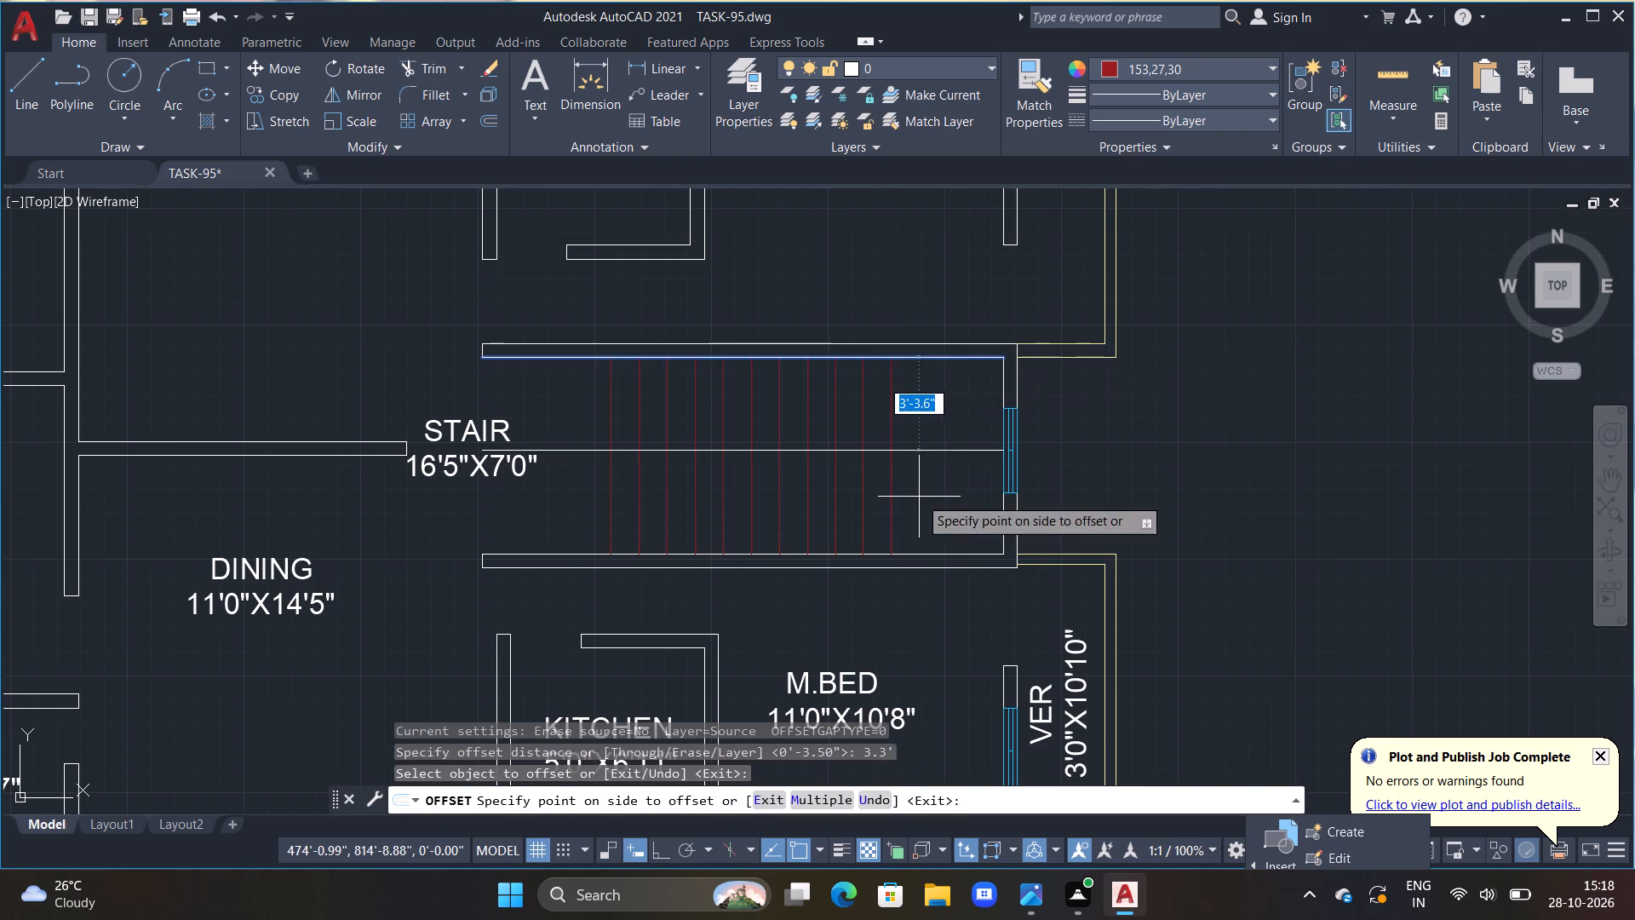
click(919, 497)
double_click(921, 553)
double_click(921, 496)
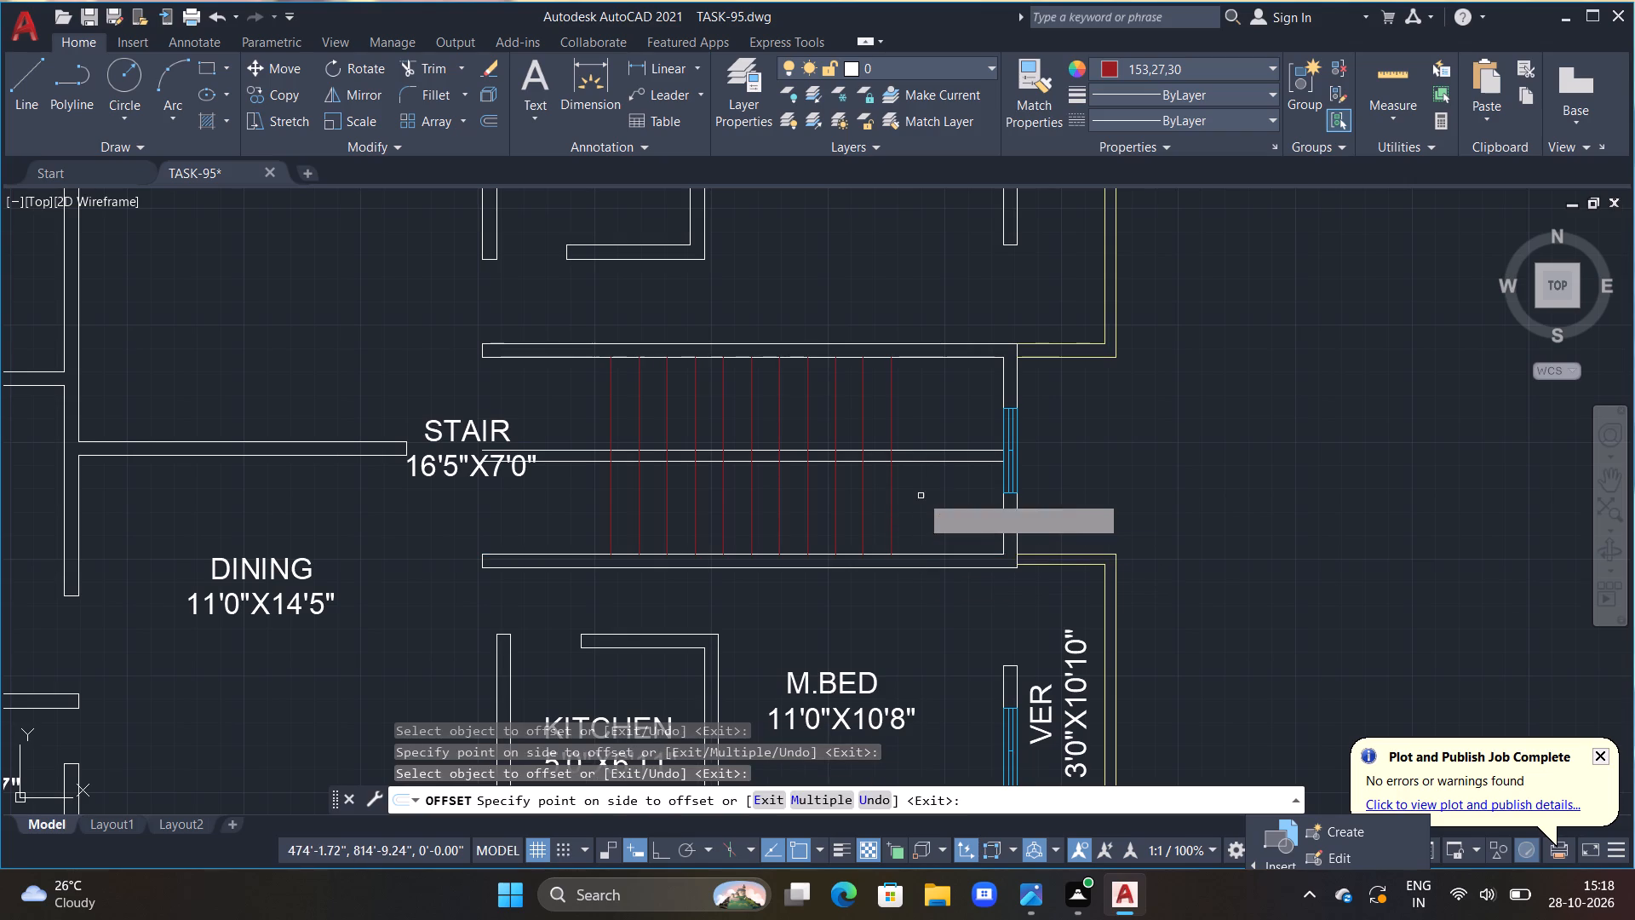
key(Escape)
key(Escape)
key(Escape)
key(Escape)
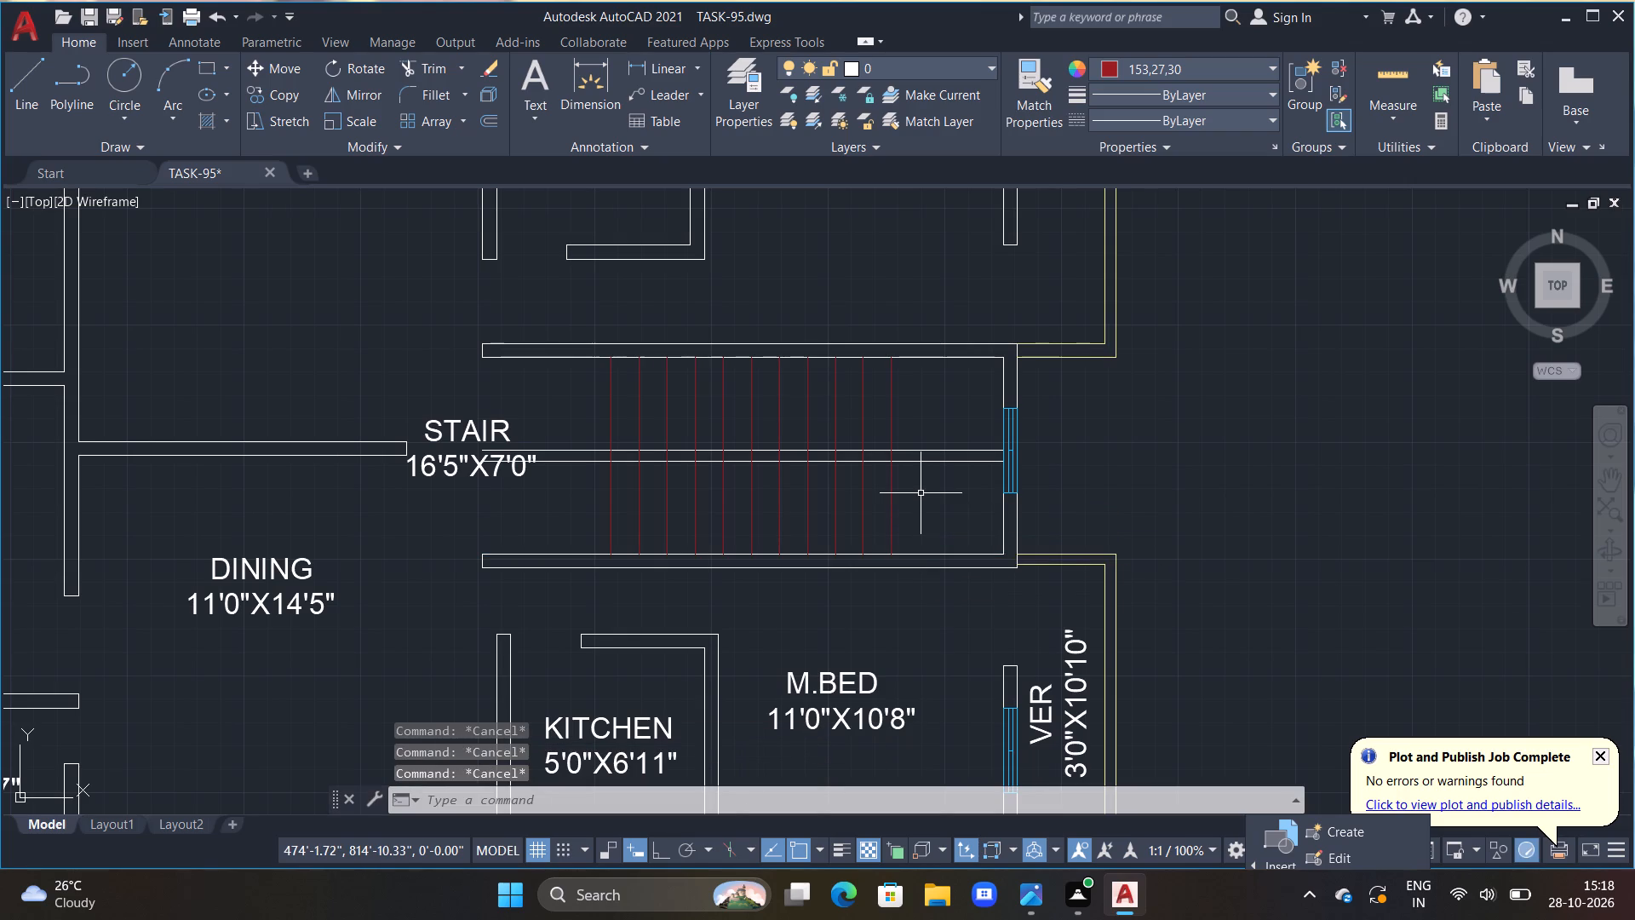
Trim both central divider lines where they extend beyond the first and last red tread lines.
text(TR)
key(space)
drag(583, 432, 566, 481)
click(560, 494)
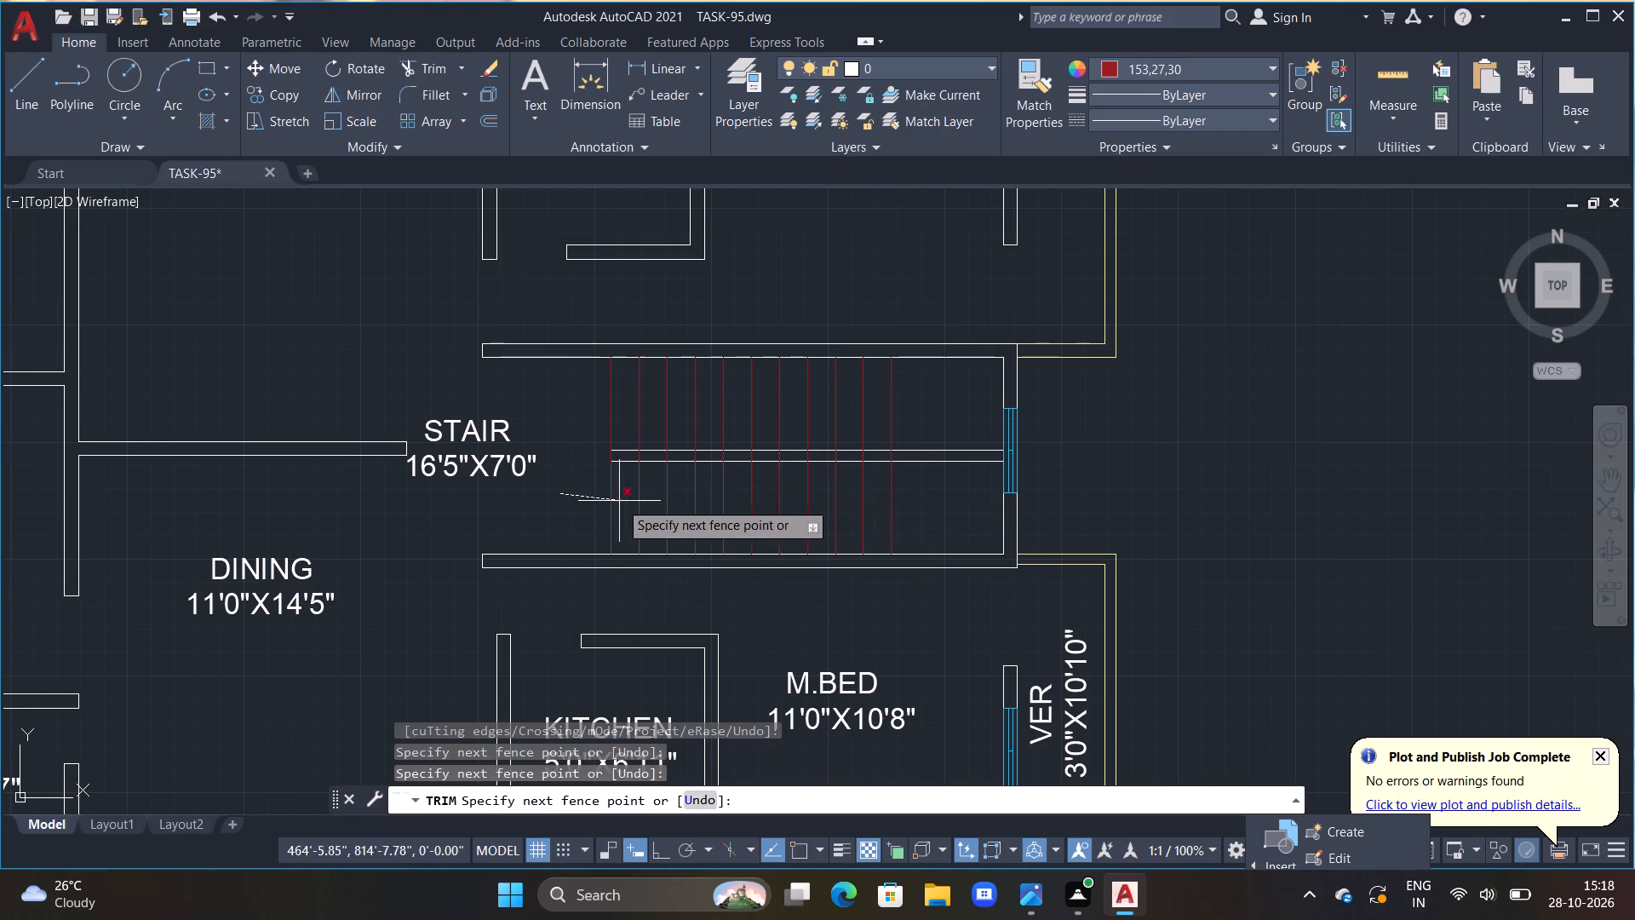
click(541, 446)
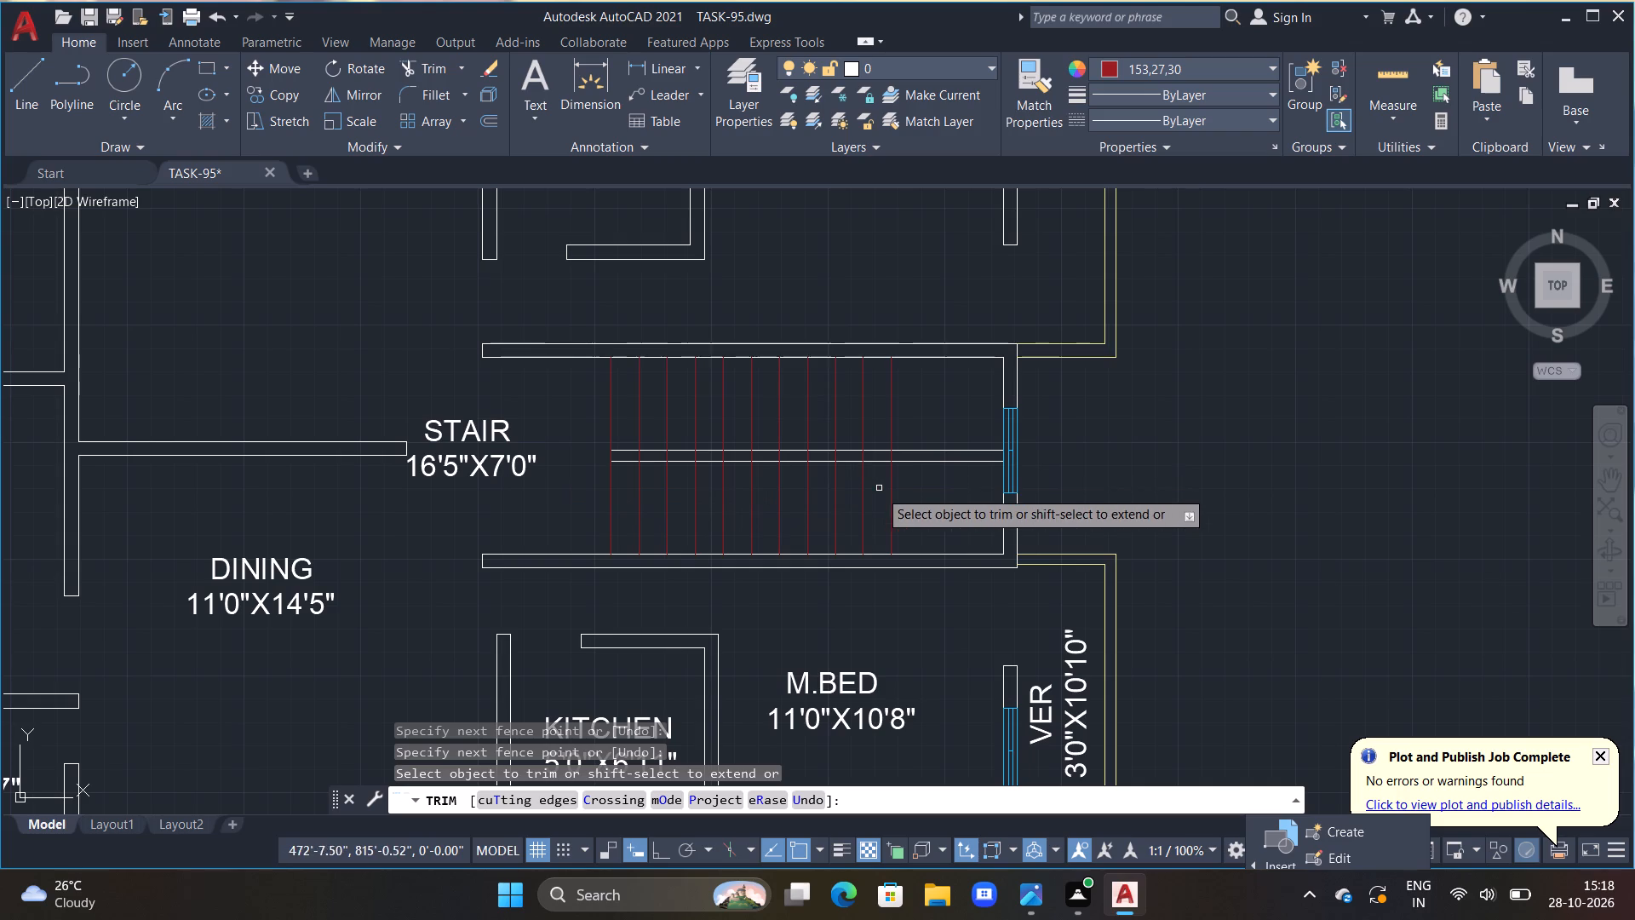
drag(916, 481, 920, 382)
key(Escape)
key(Escape)
key(Escape)
key(Escape)
key(Escape)
key(Escape)
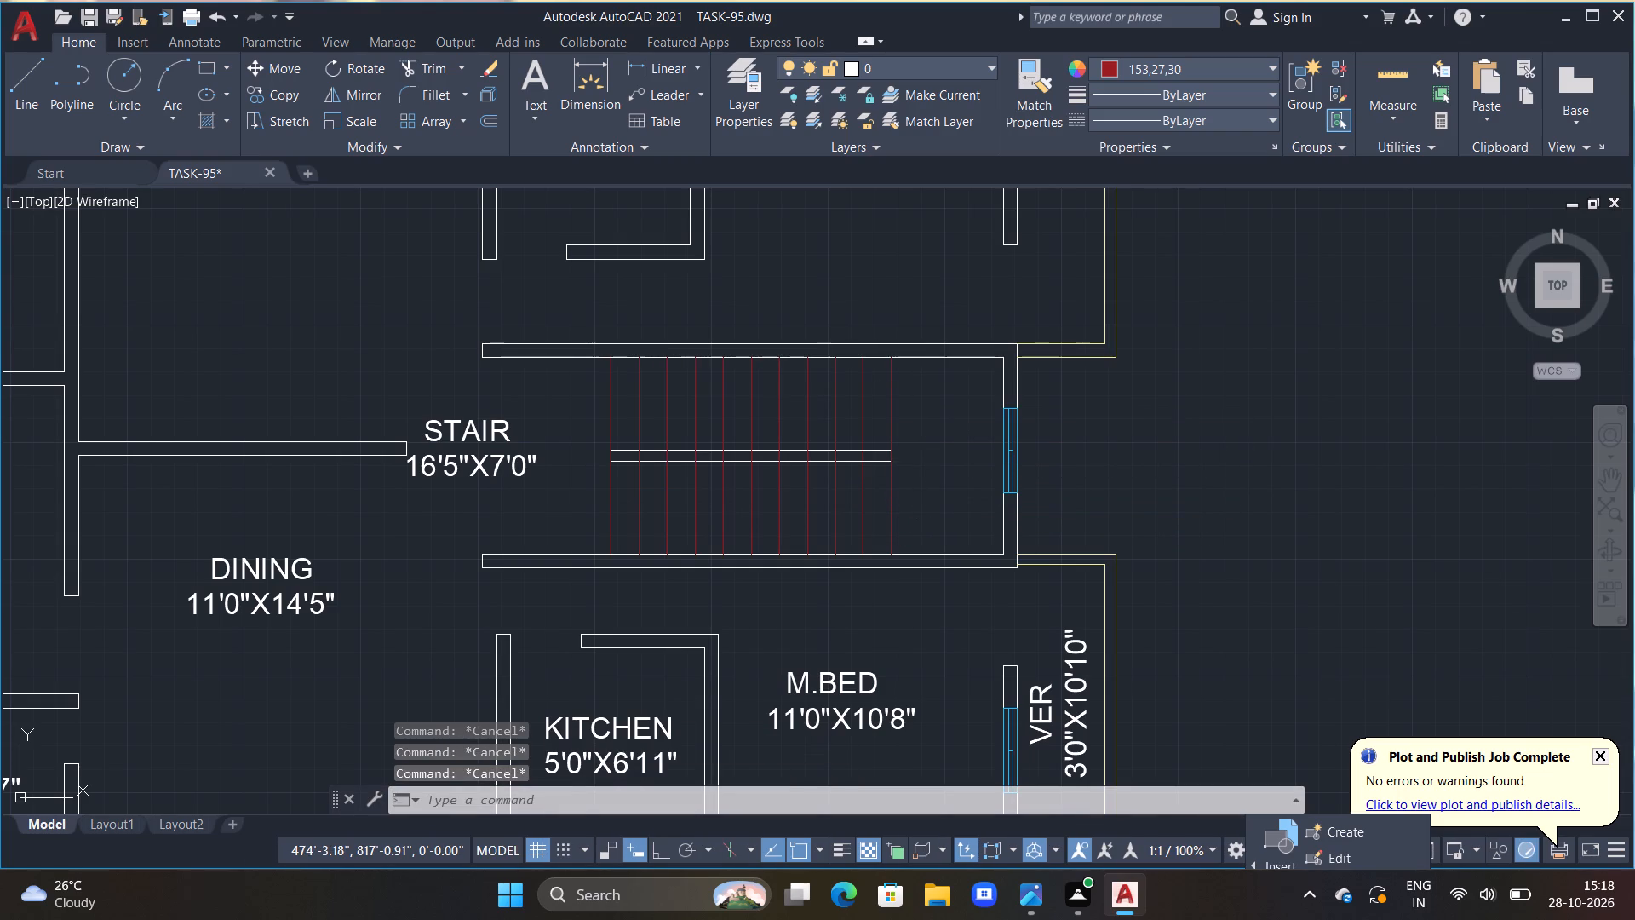
Draw an orange line, colour 205,105,40, over the lower central divider line from the first to the last tread.
middle_drag(944, 437, 983, 457)
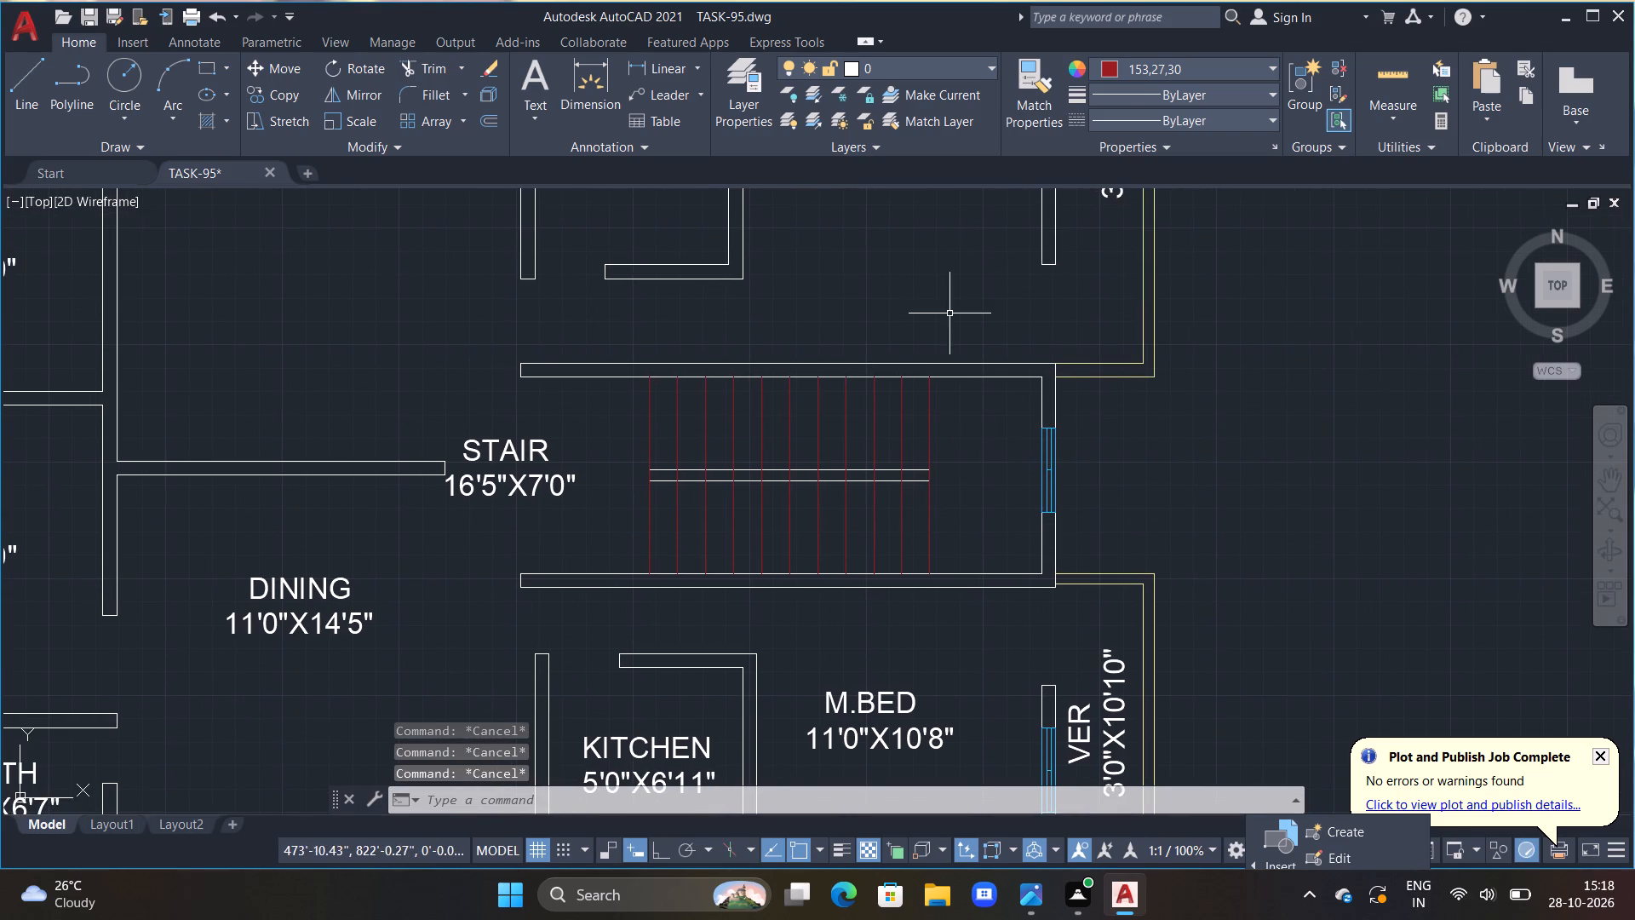
click(1127, 68)
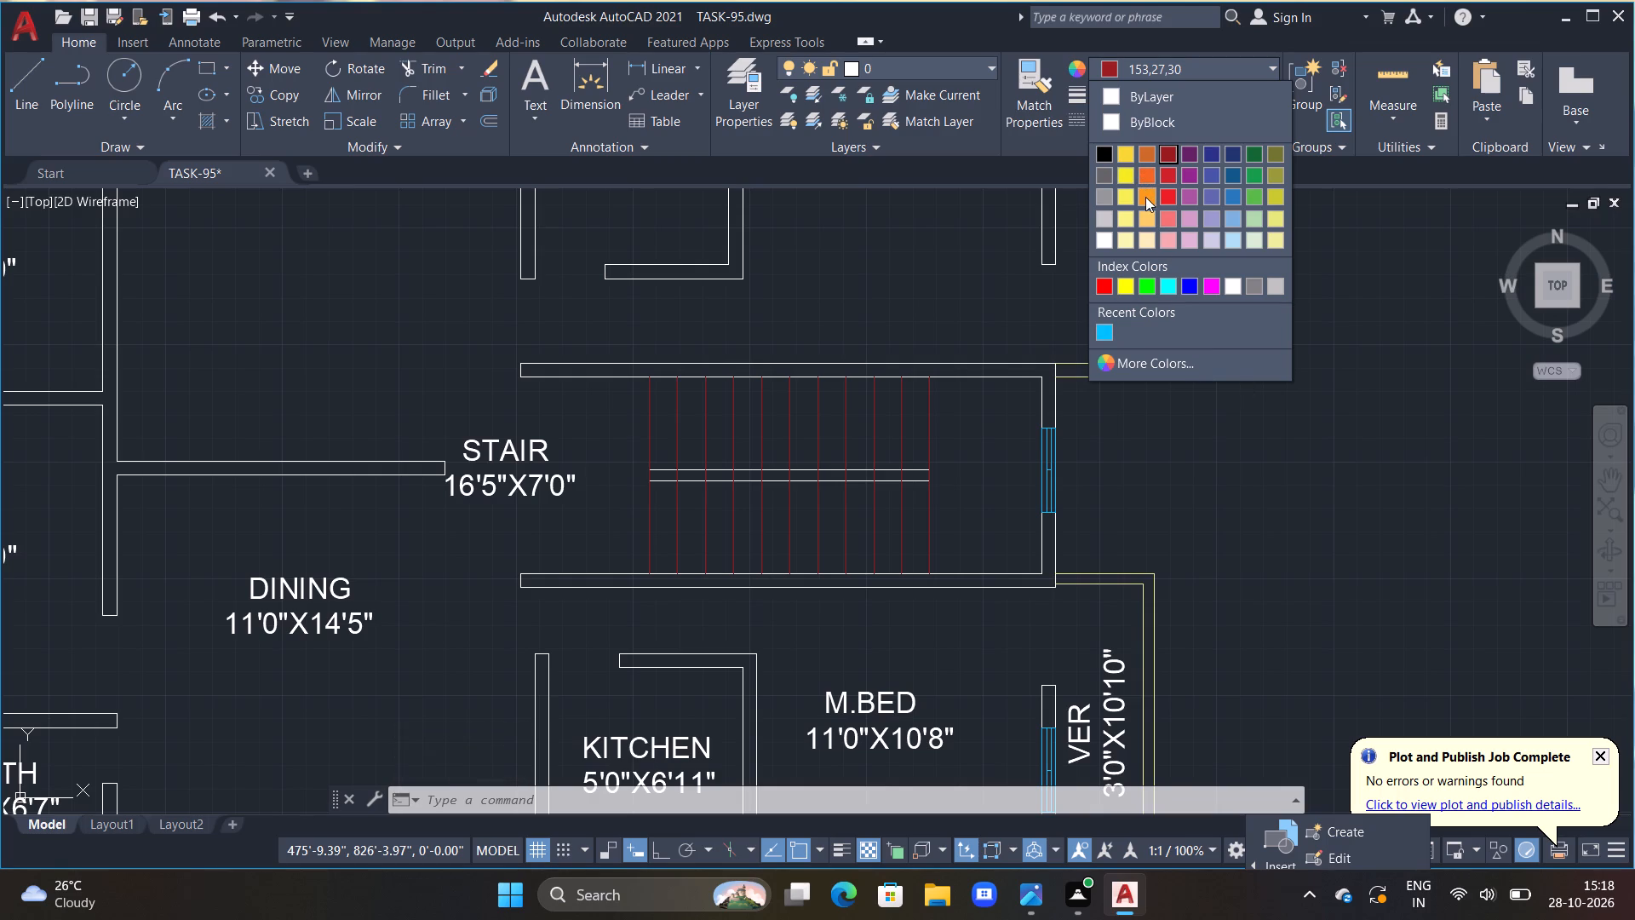
double_click(1144, 157)
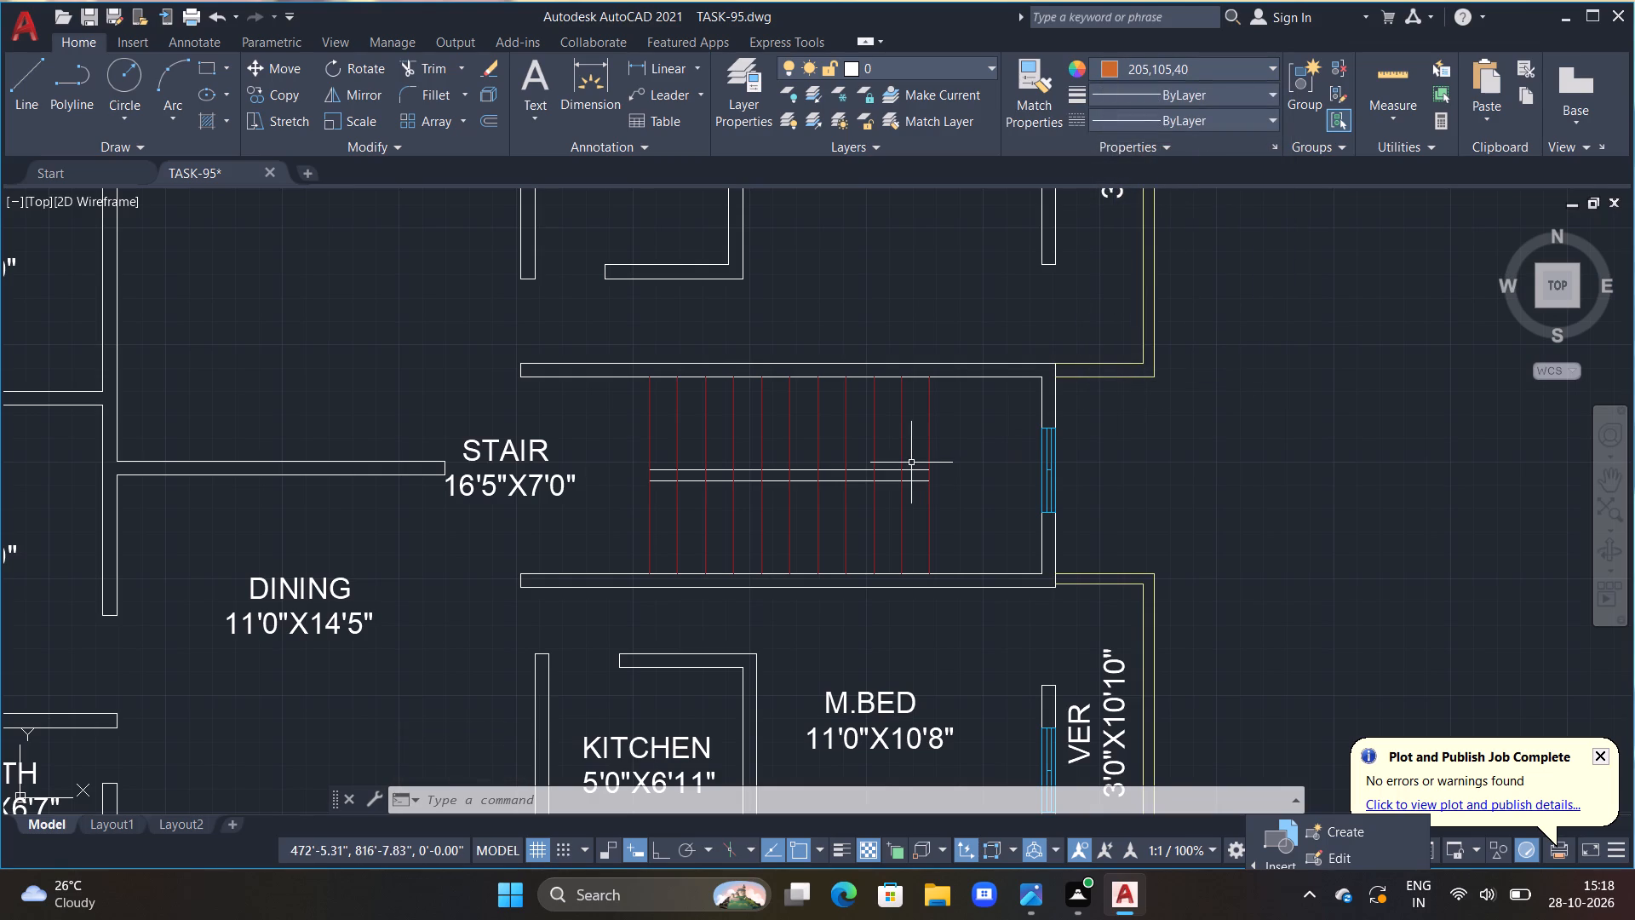
text(L)
key(space)
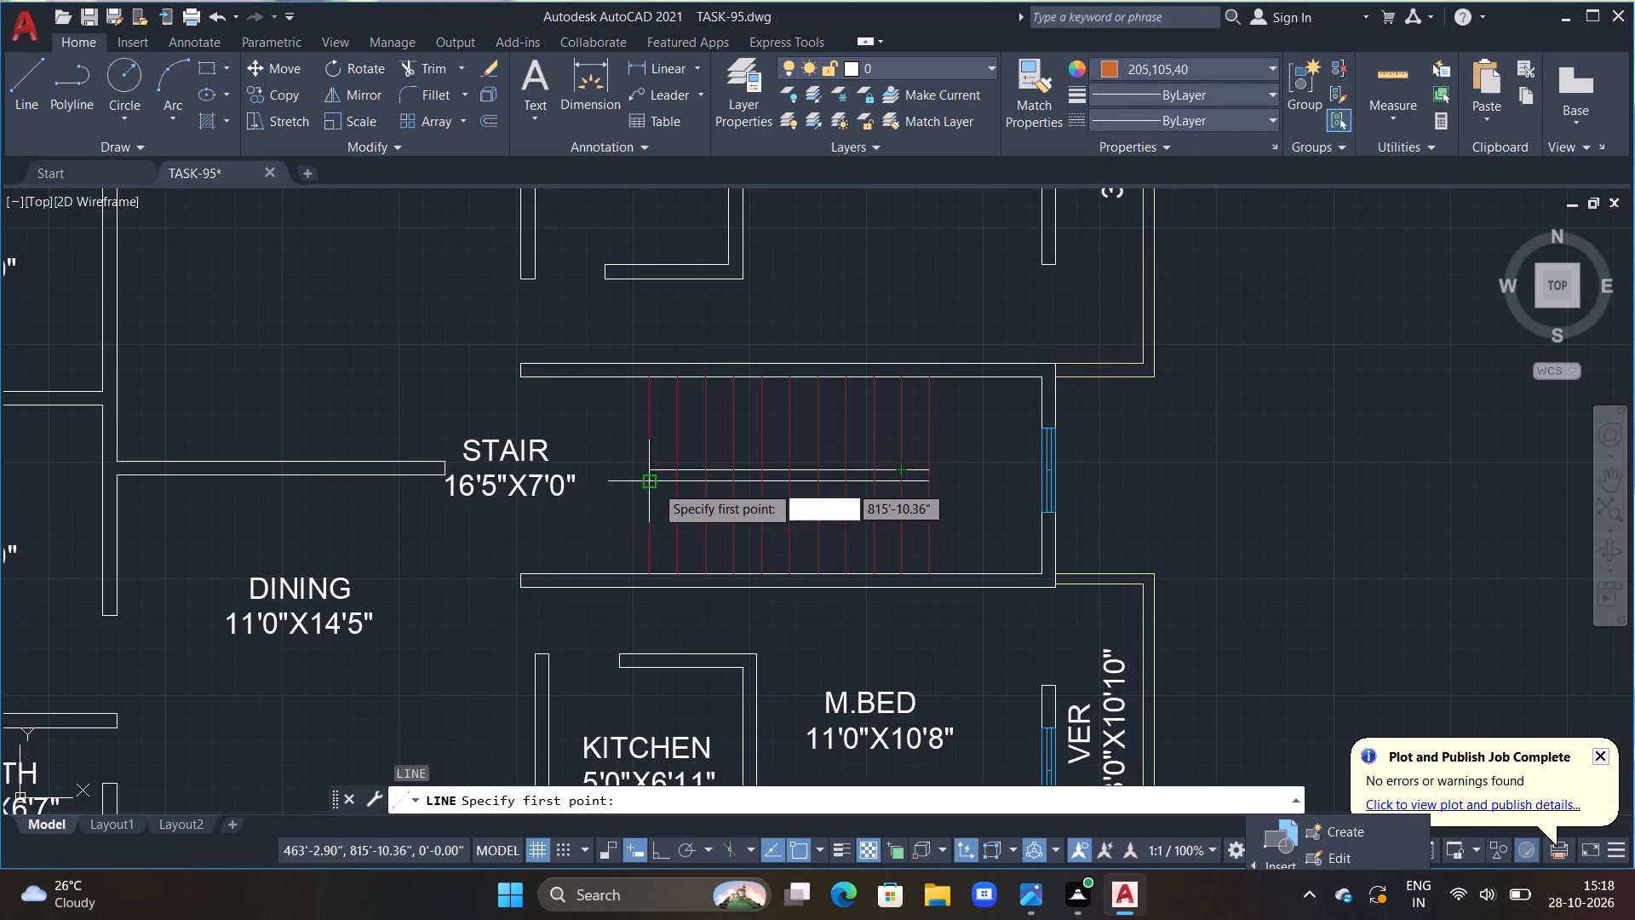
click(651, 484)
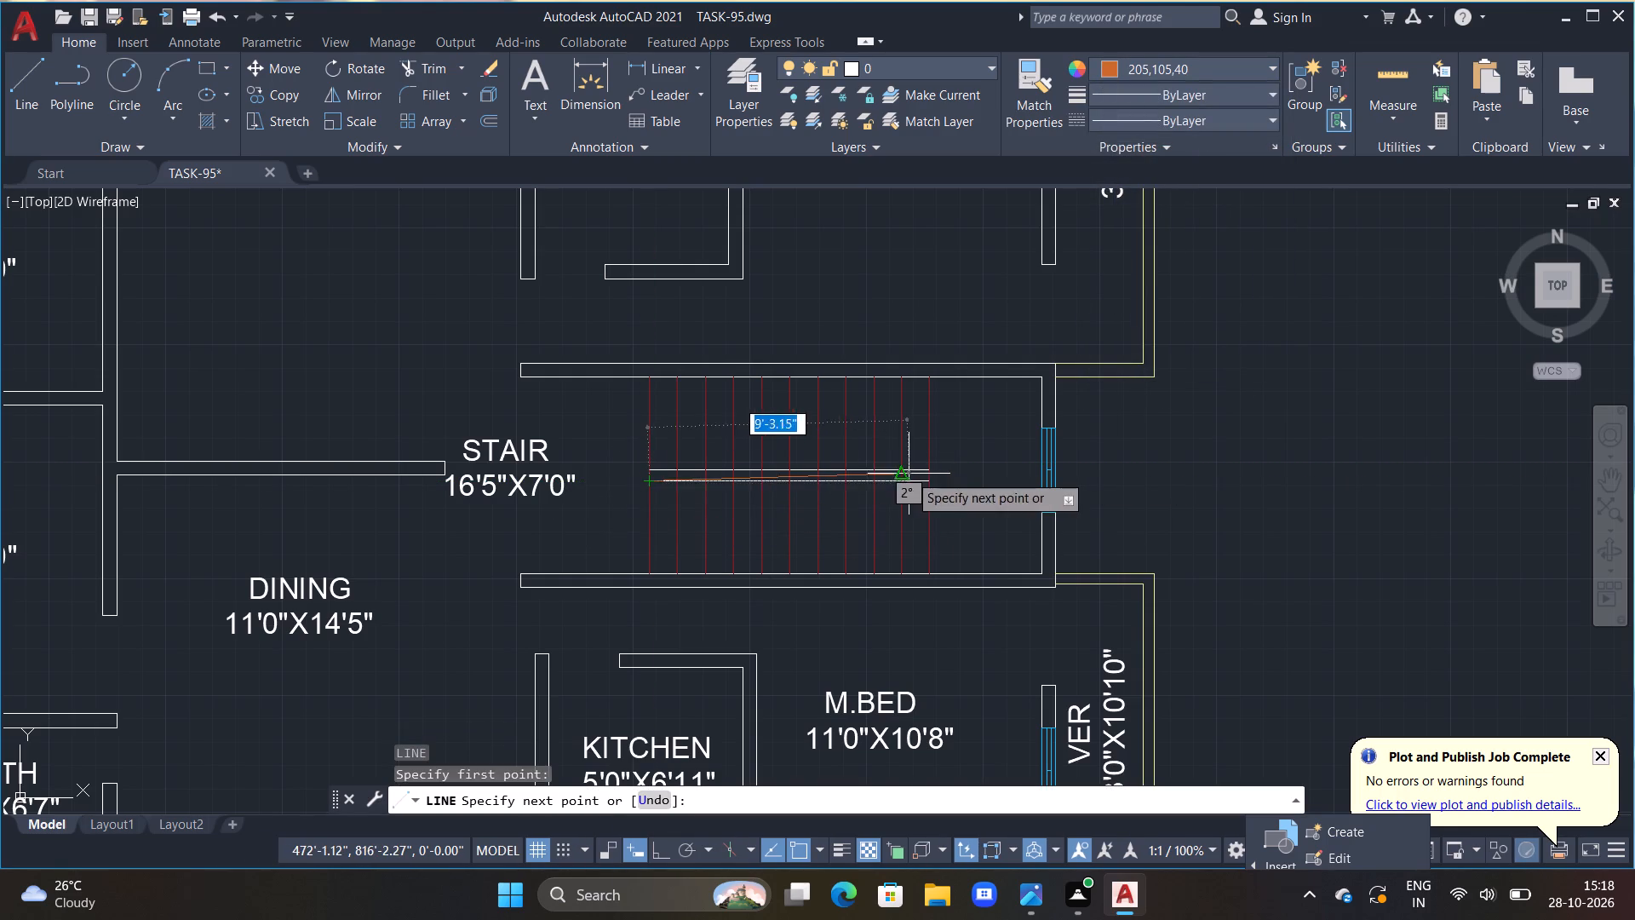
click(926, 480)
key(Escape)
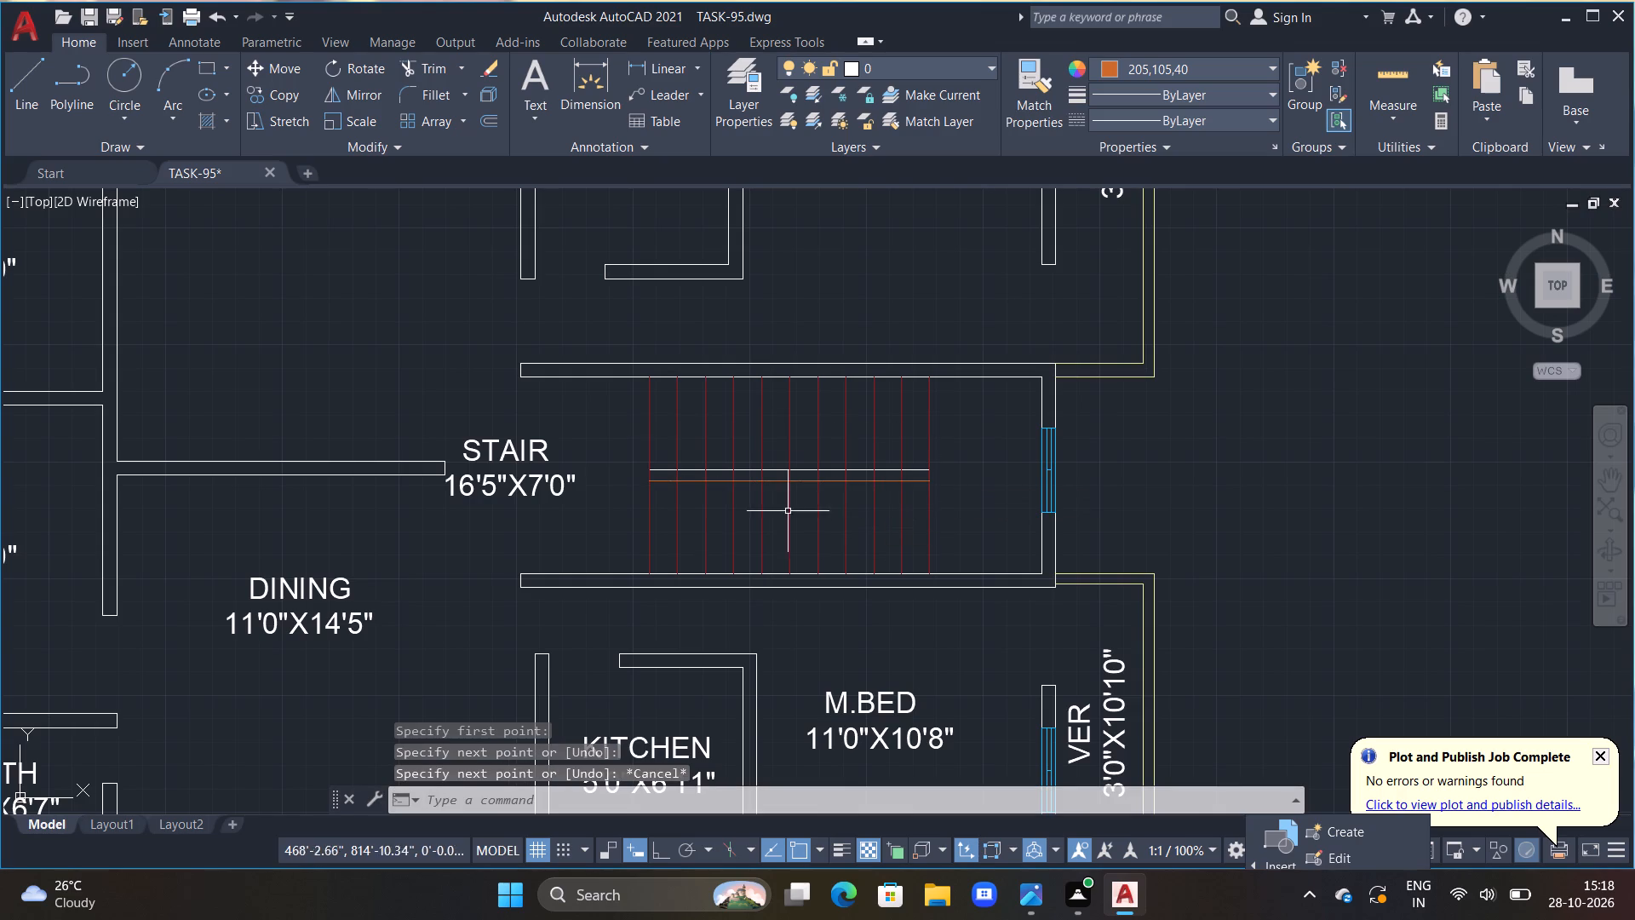
Draw a 10' orange line over the upper central divider line with Ortho on, spanning the first to the last tread.
key(l)
key(space)
scroll(690, 472, up, 2)
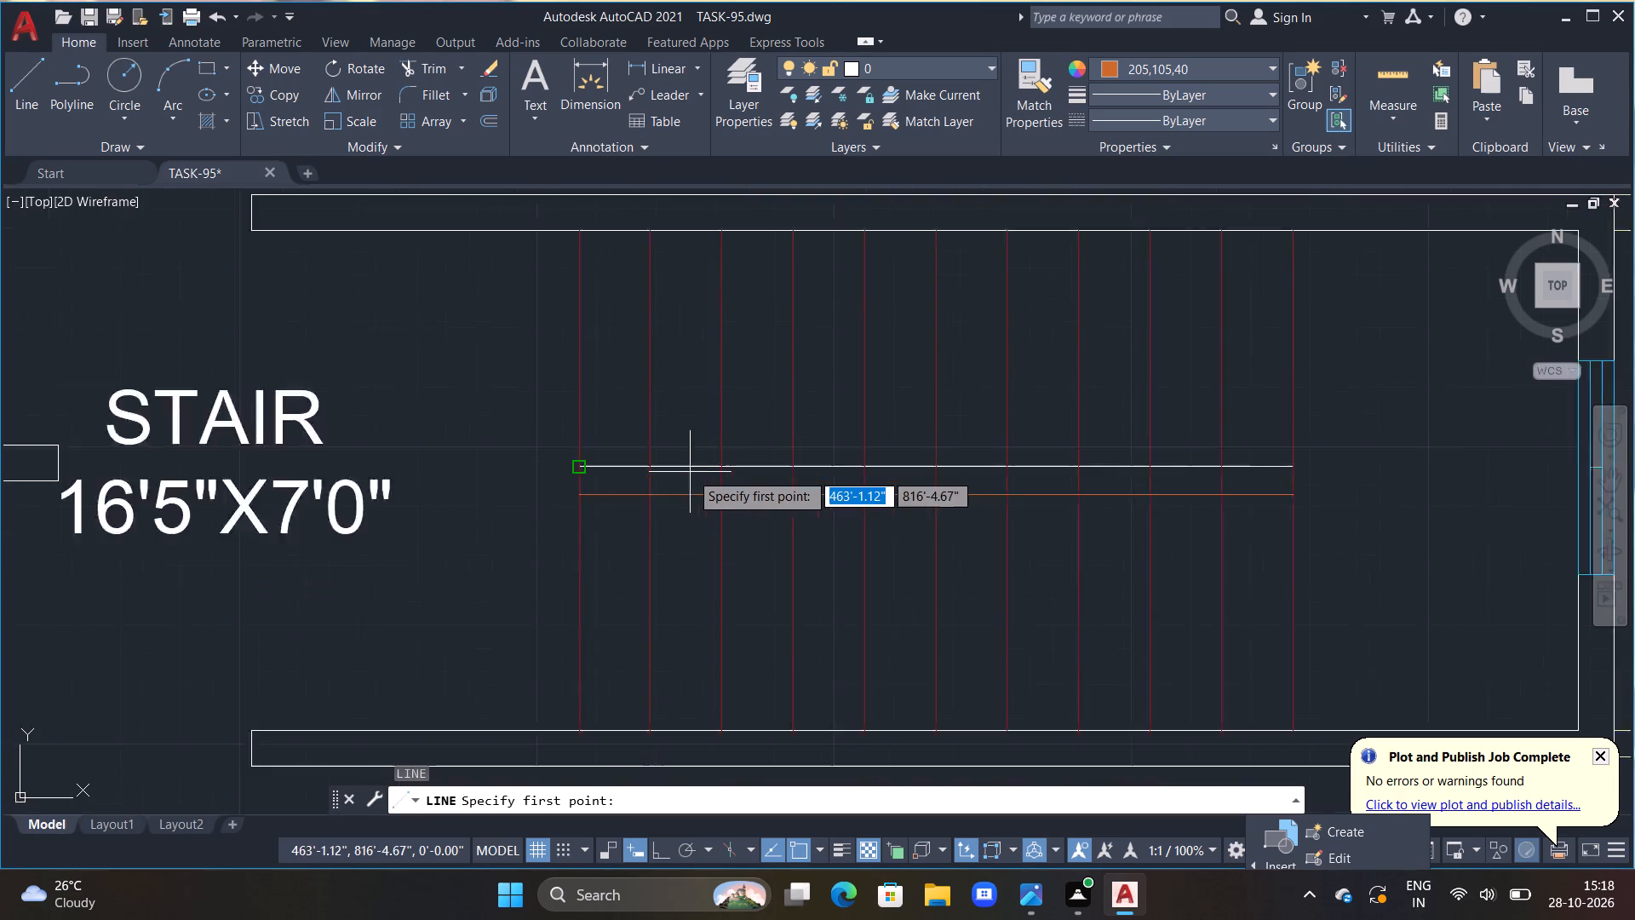
scroll(690, 472, up, 1)
click(508, 467)
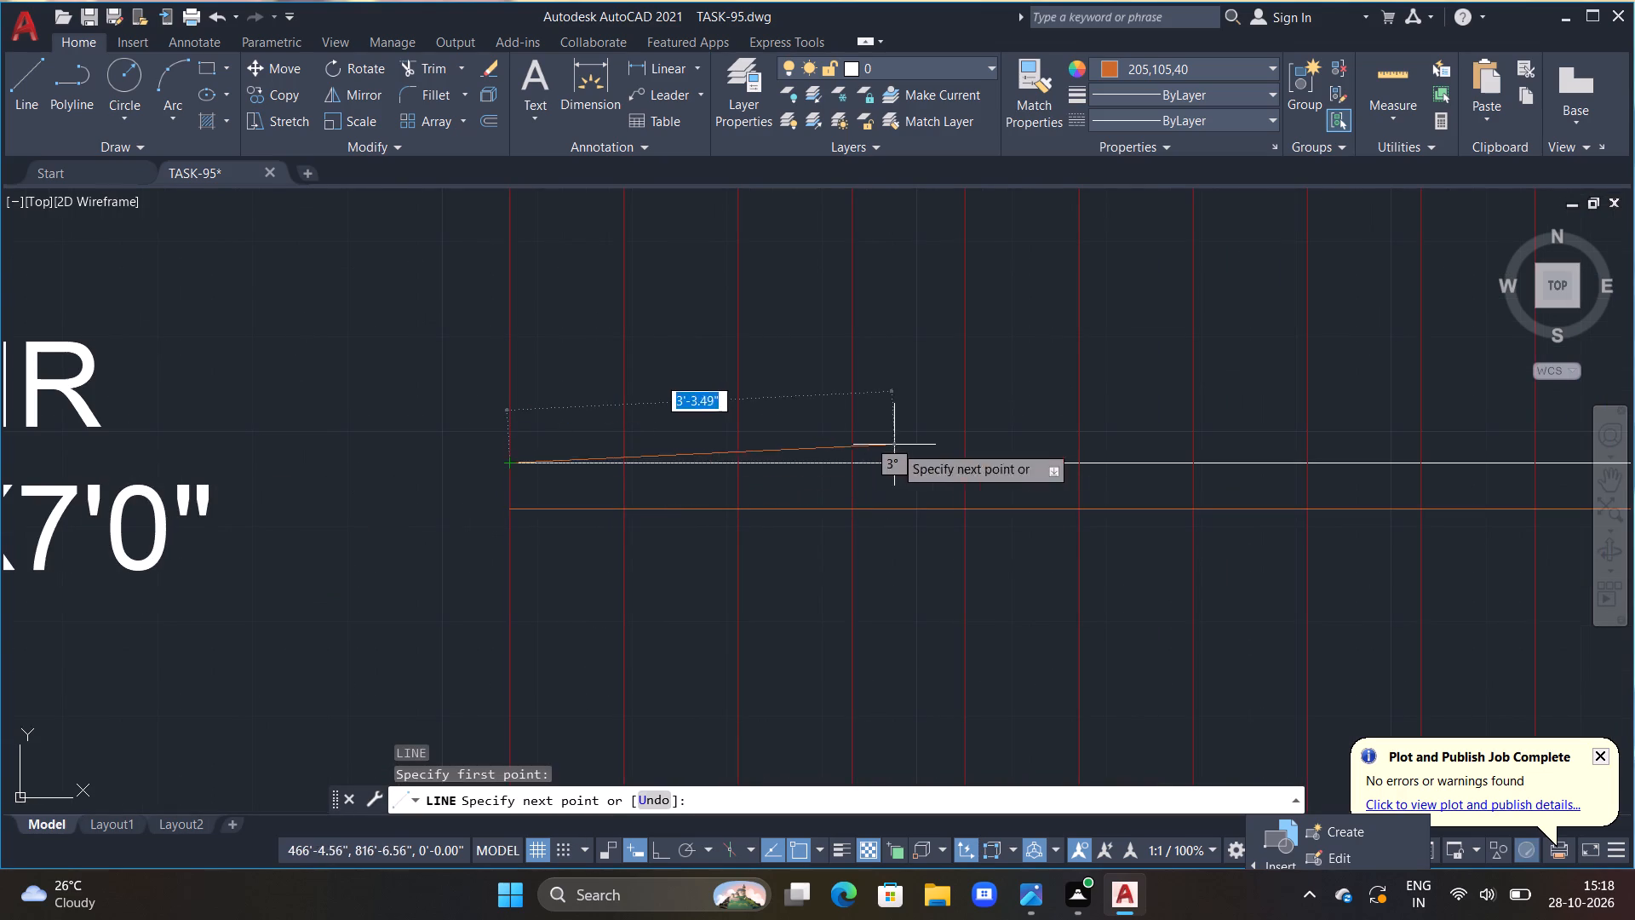
middle_drag(903, 445, 593, 459)
scroll(897, 483, down, 1)
key(F8)
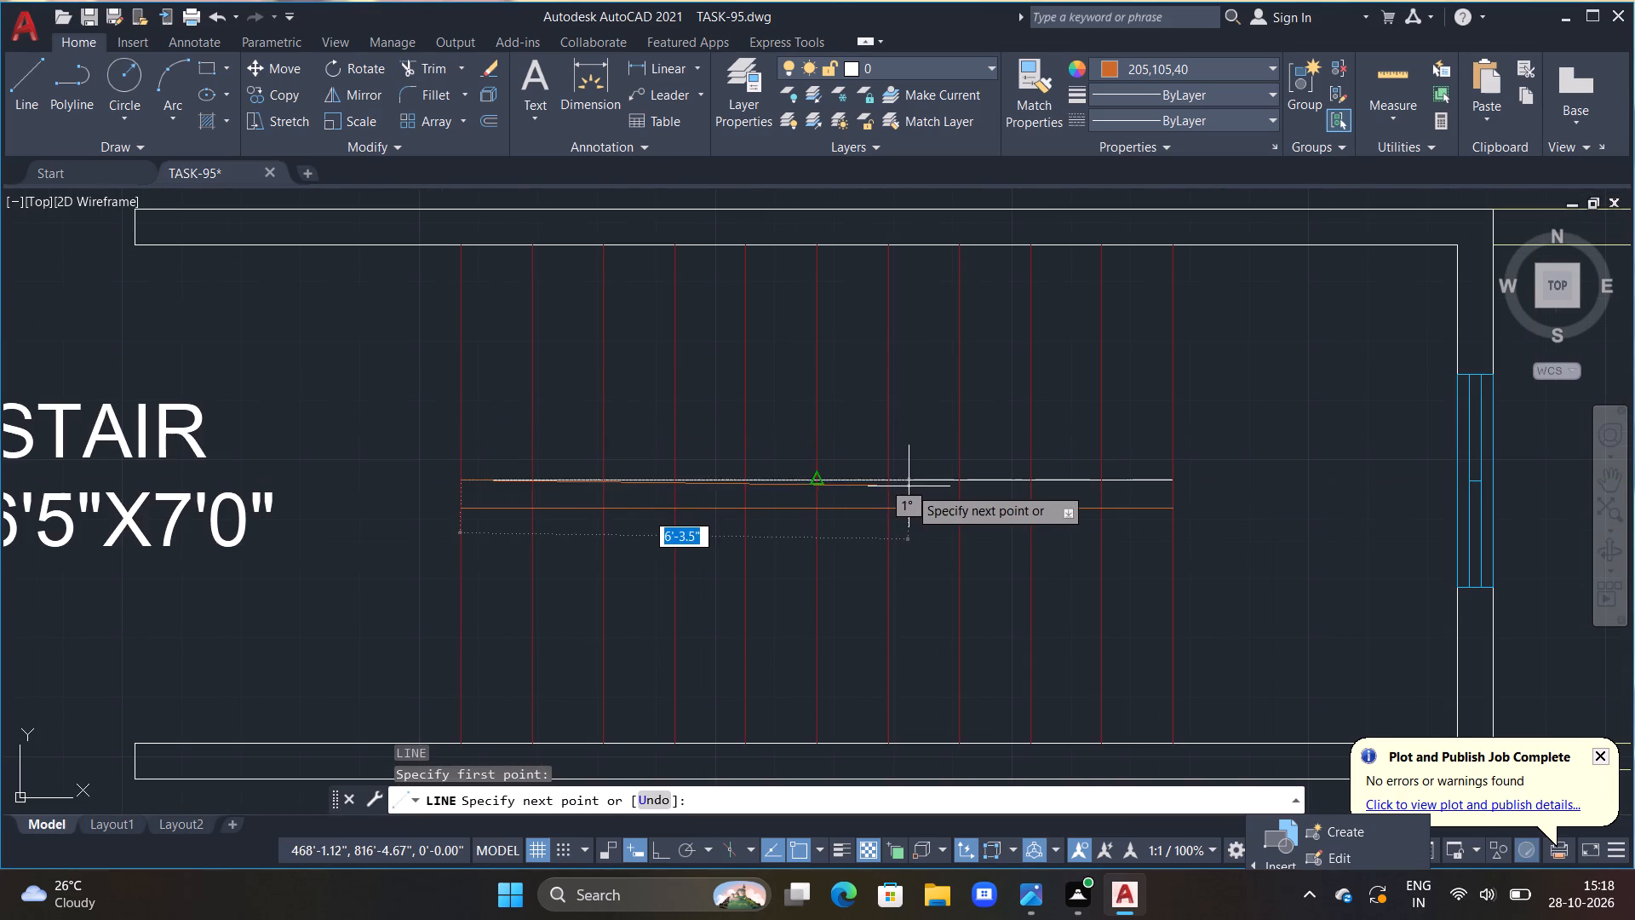
double_click(1173, 482)
key(Escape)
Trim the intermediate red tread lines between the two central divider lines, leaving the first and last treads whole.
scroll(1173, 486, down, 2)
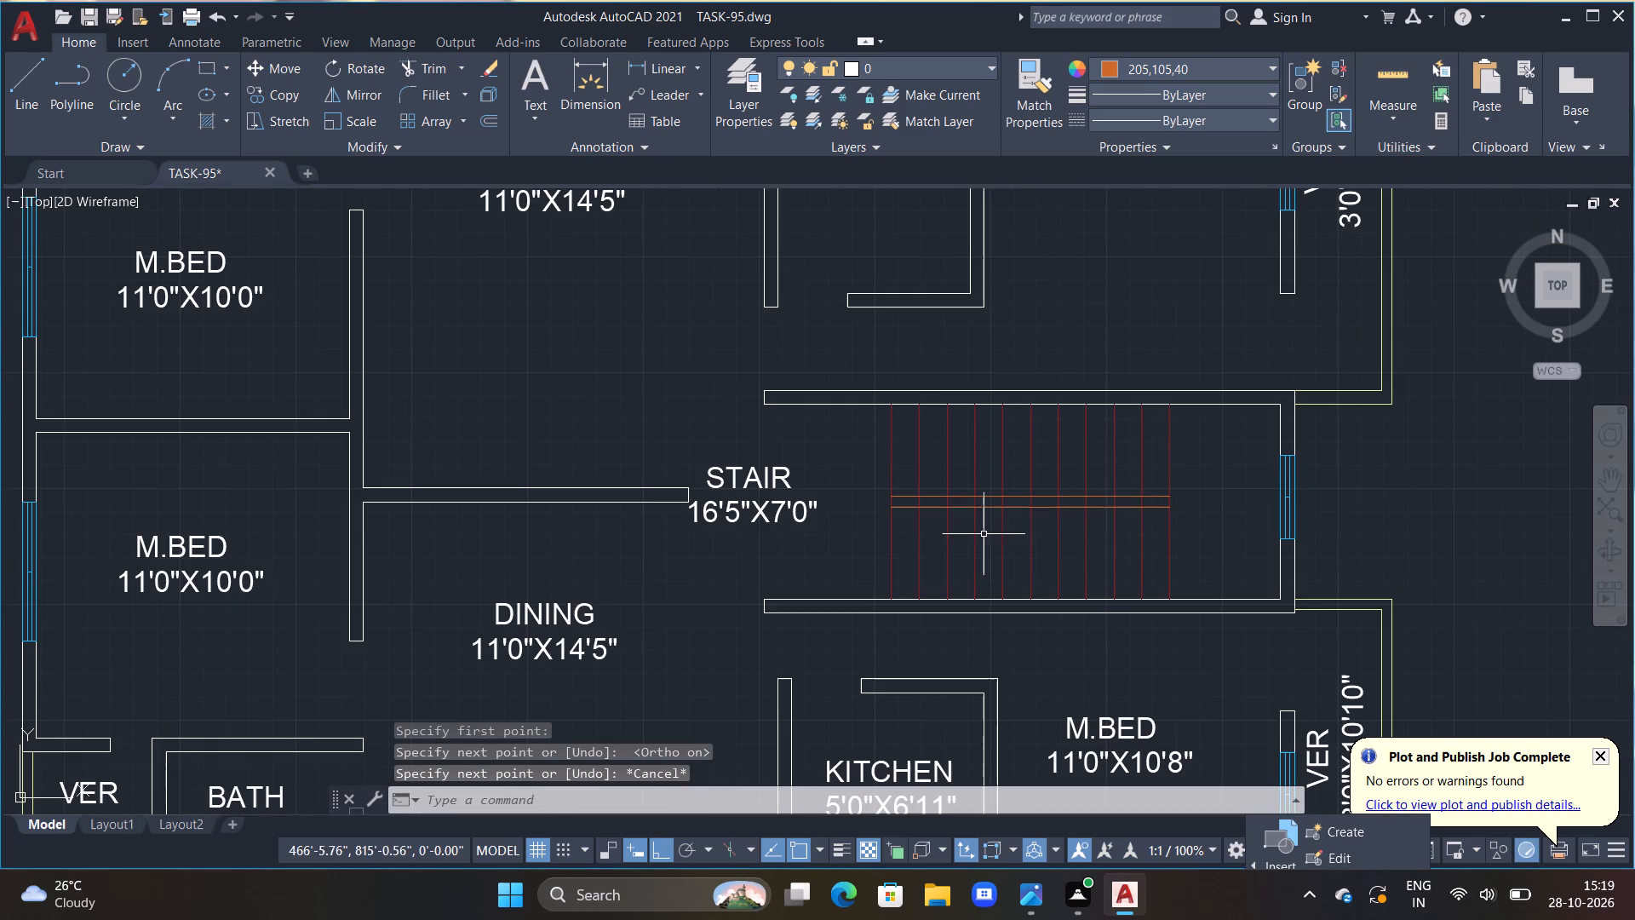
scroll(863, 548, up, 2)
middle_drag(1063, 523, 592, 585)
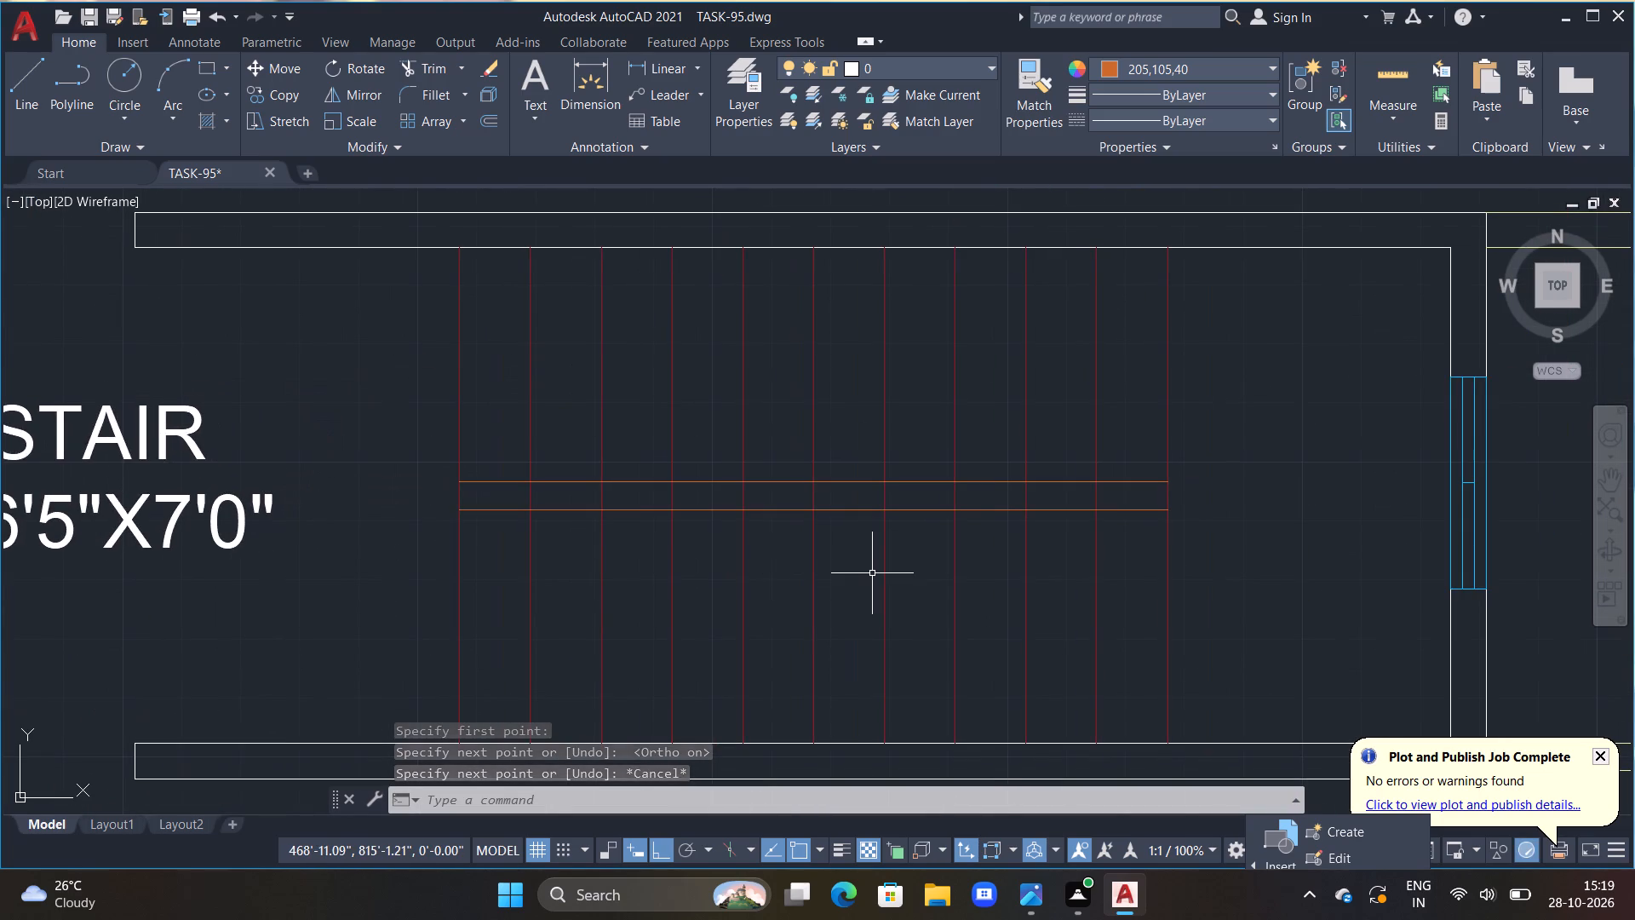
key(Escape)
key(Escape)
text(TR)
key(space)
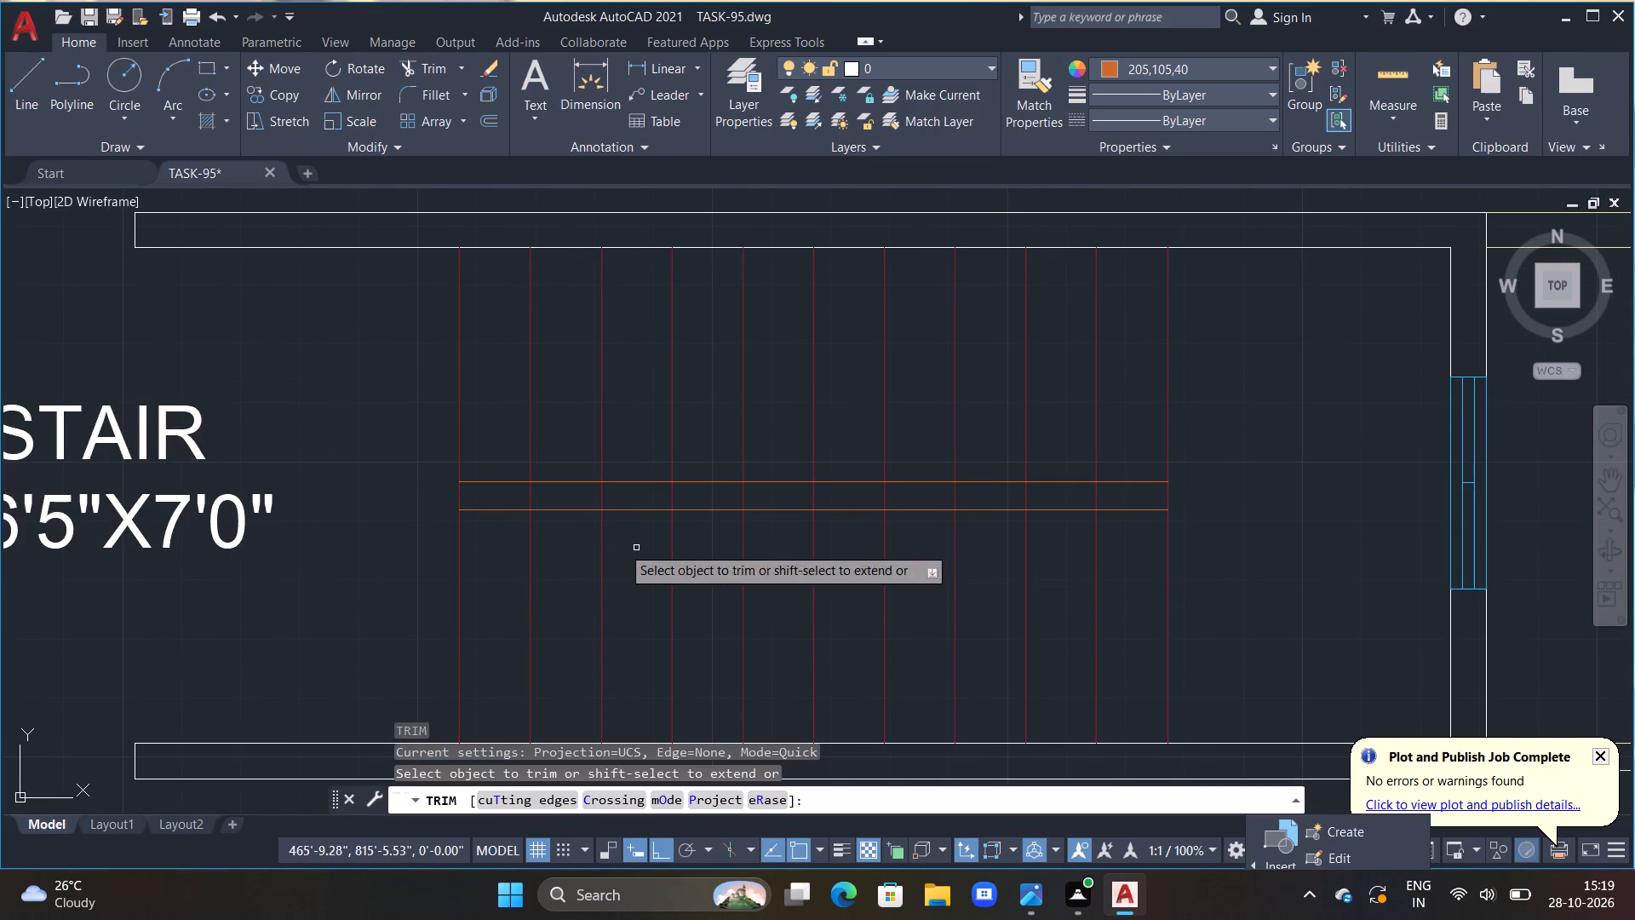
drag(508, 498, 561, 497)
drag(572, 497, 608, 497)
drag(614, 497, 855, 493)
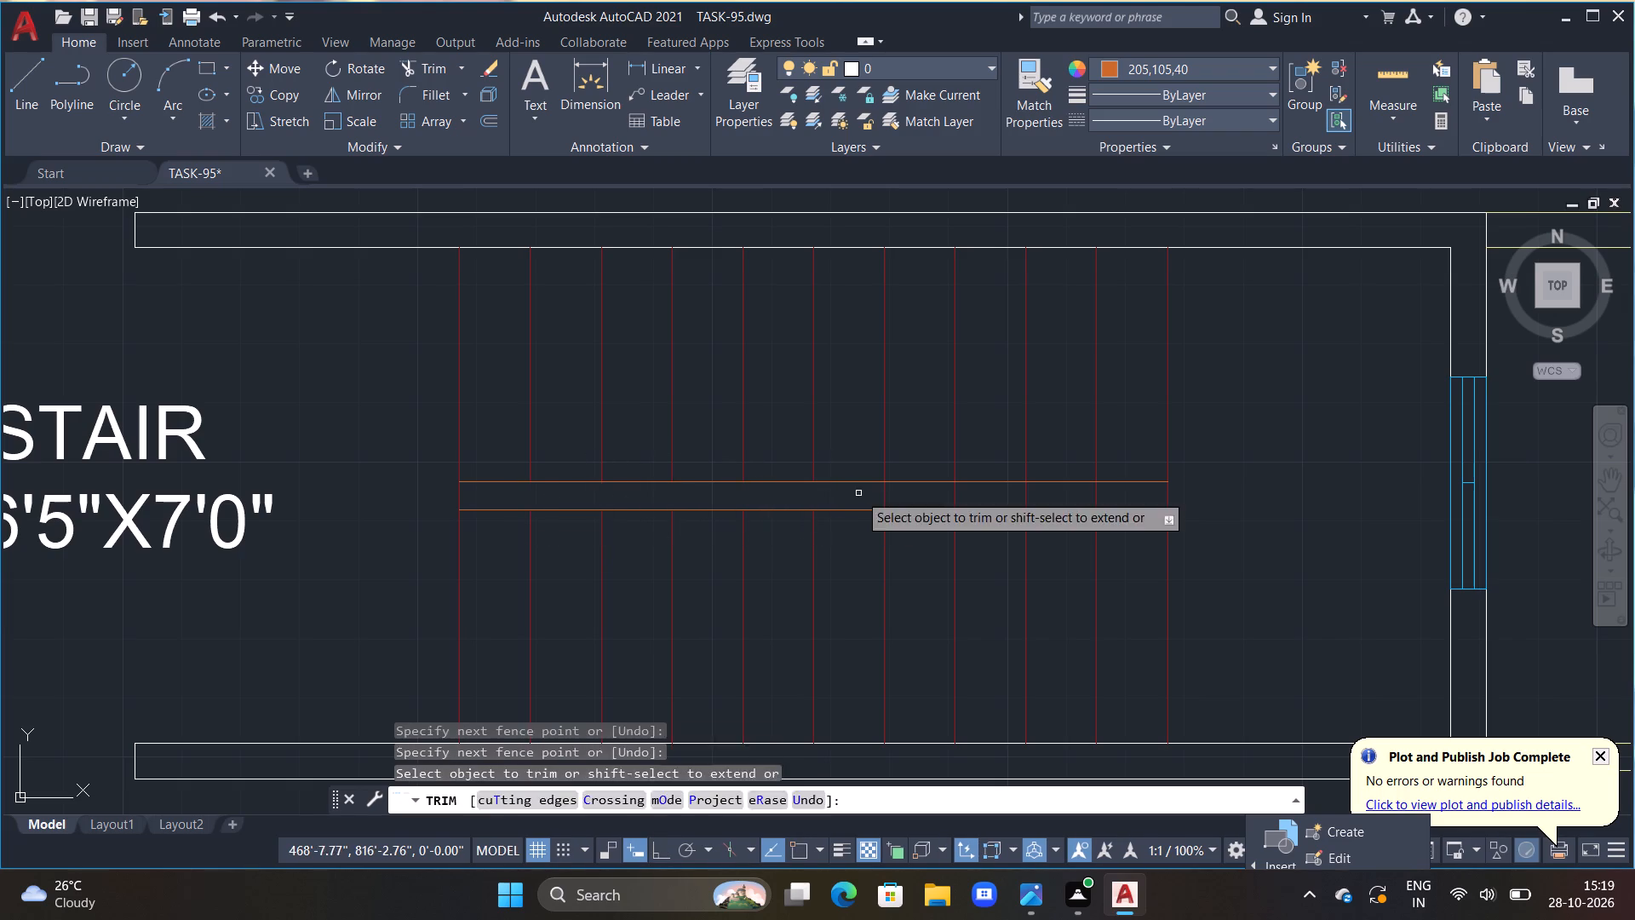
drag(861, 493, 1090, 493)
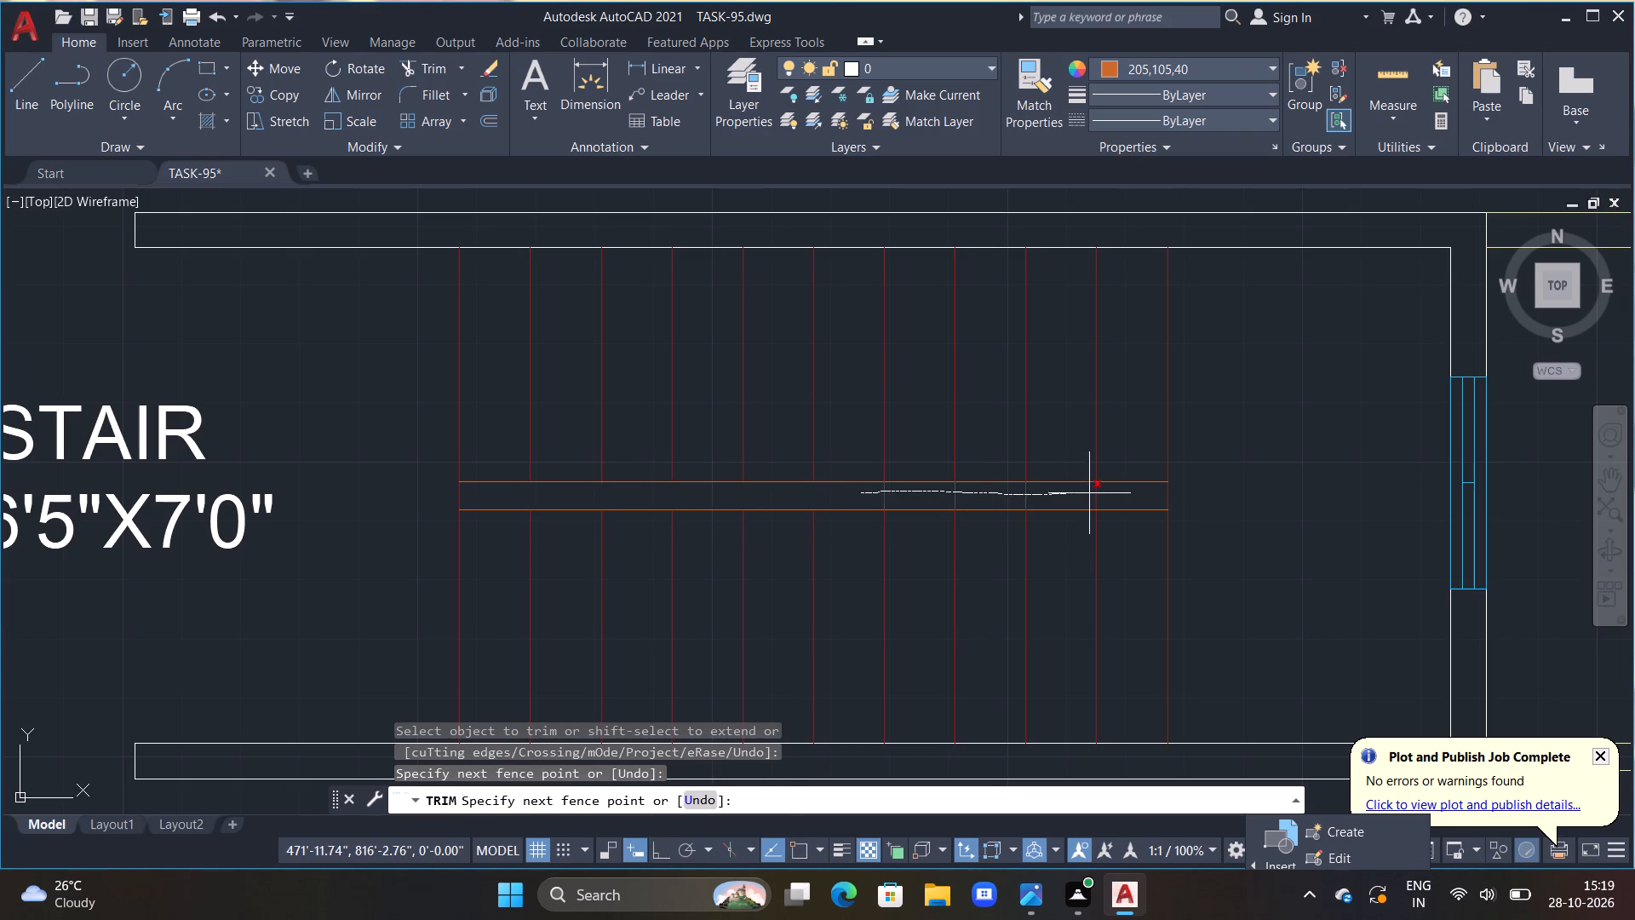
drag(1090, 493, 1122, 493)
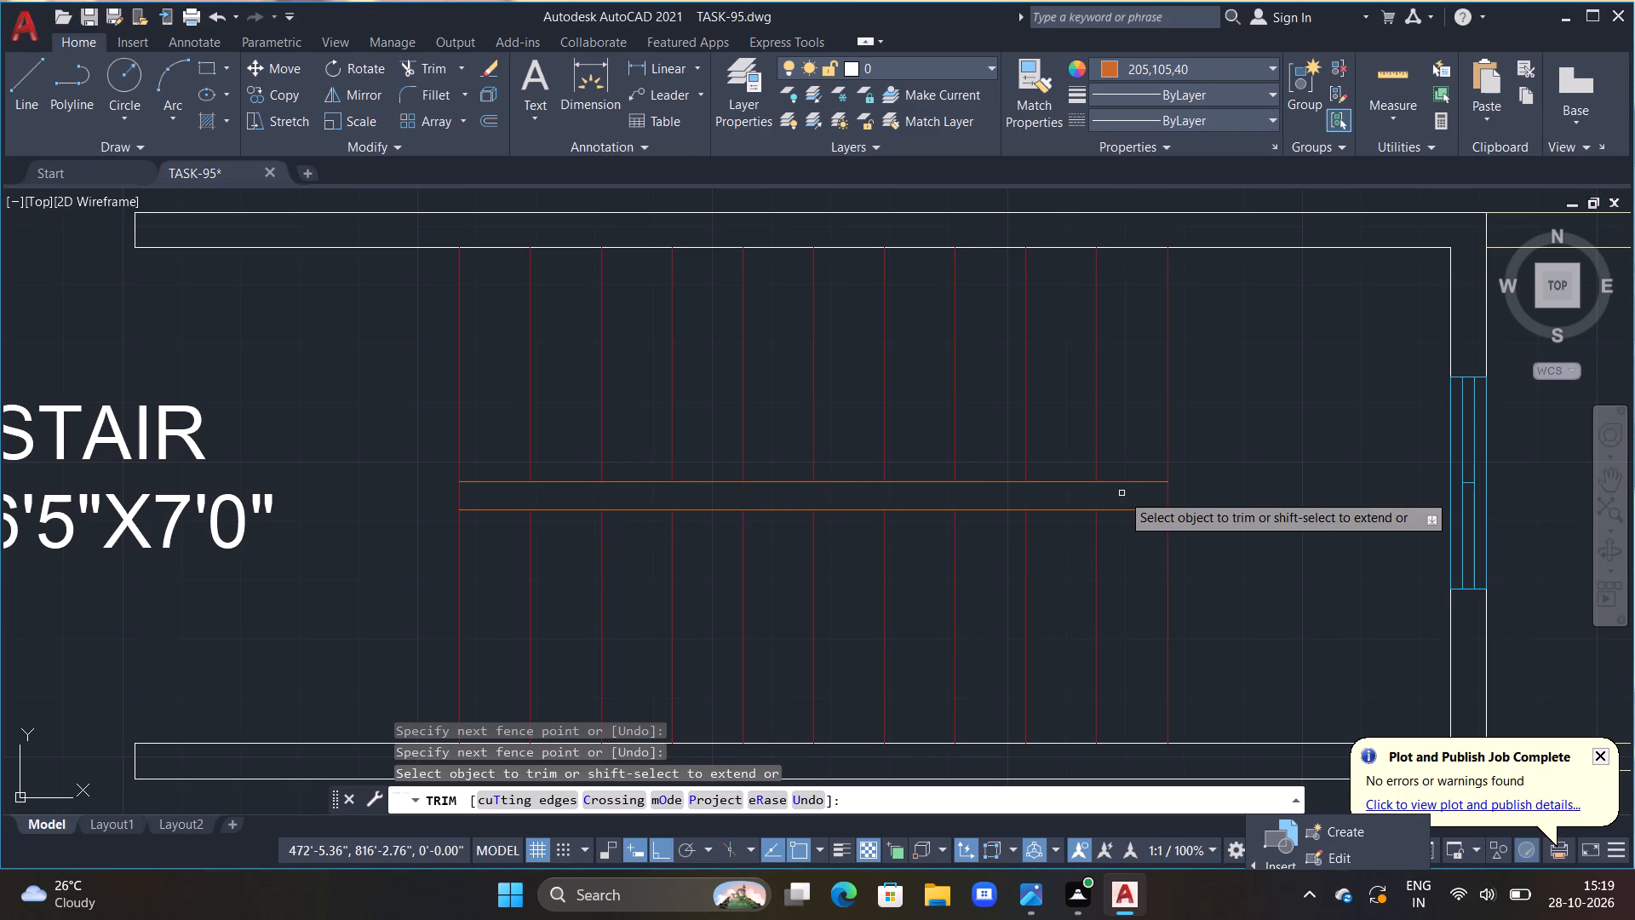
key(Escape)
key(Escape)
key(Escape)
scroll(783, 549, down, 1)
key(Escape)
key(Escape)
key(Escape)
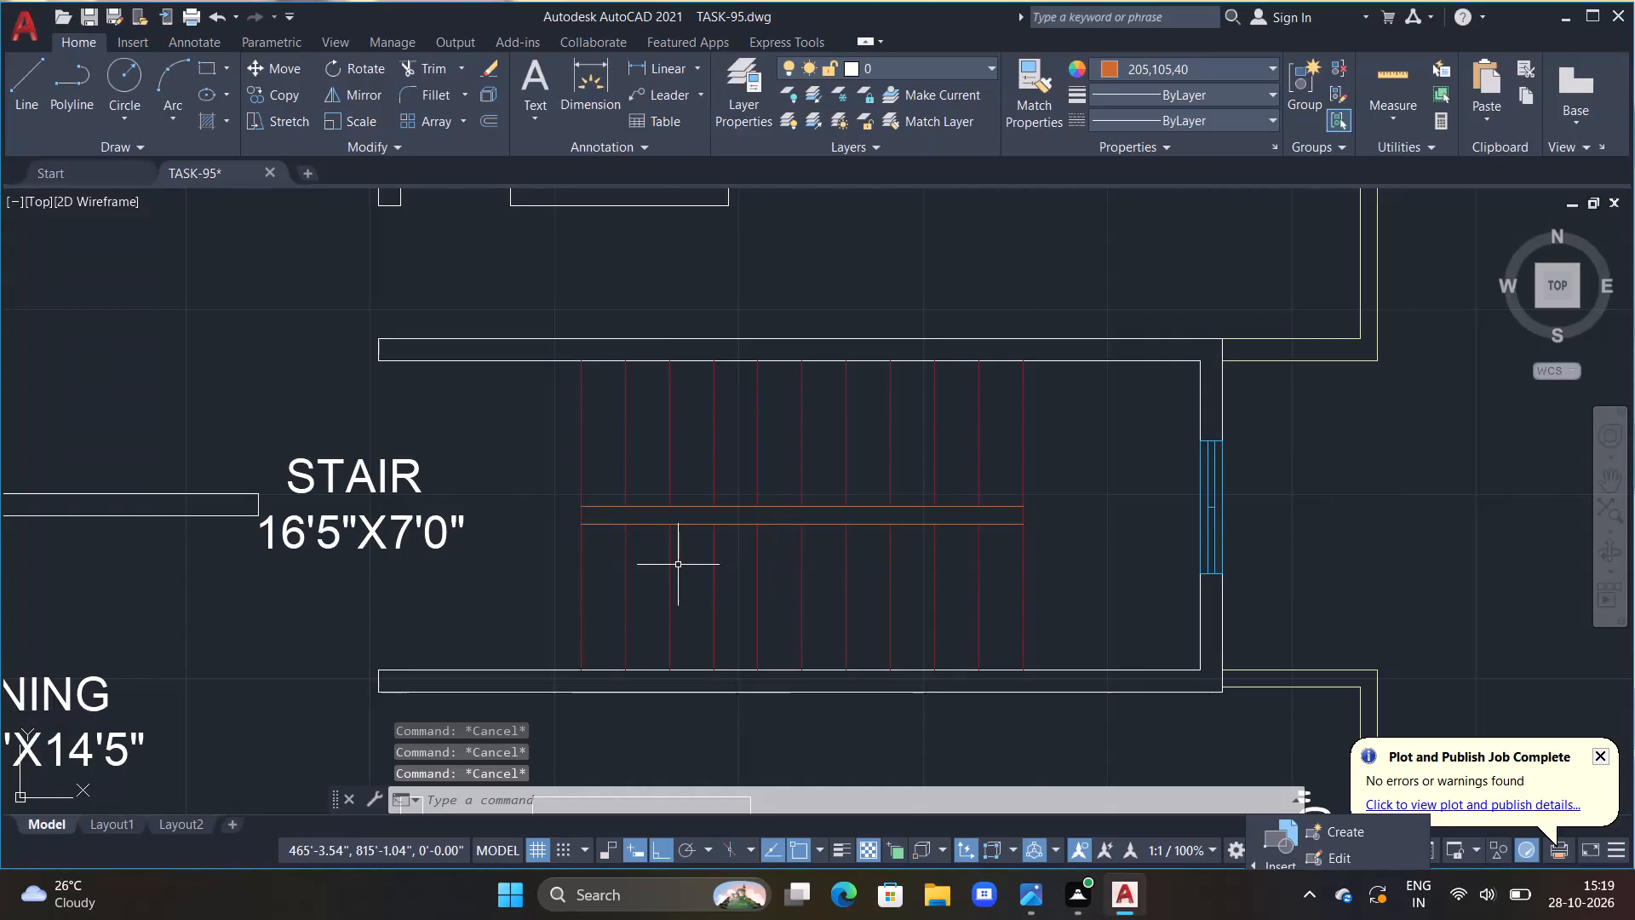
key(Escape)
key(Escape)
key(Escape)
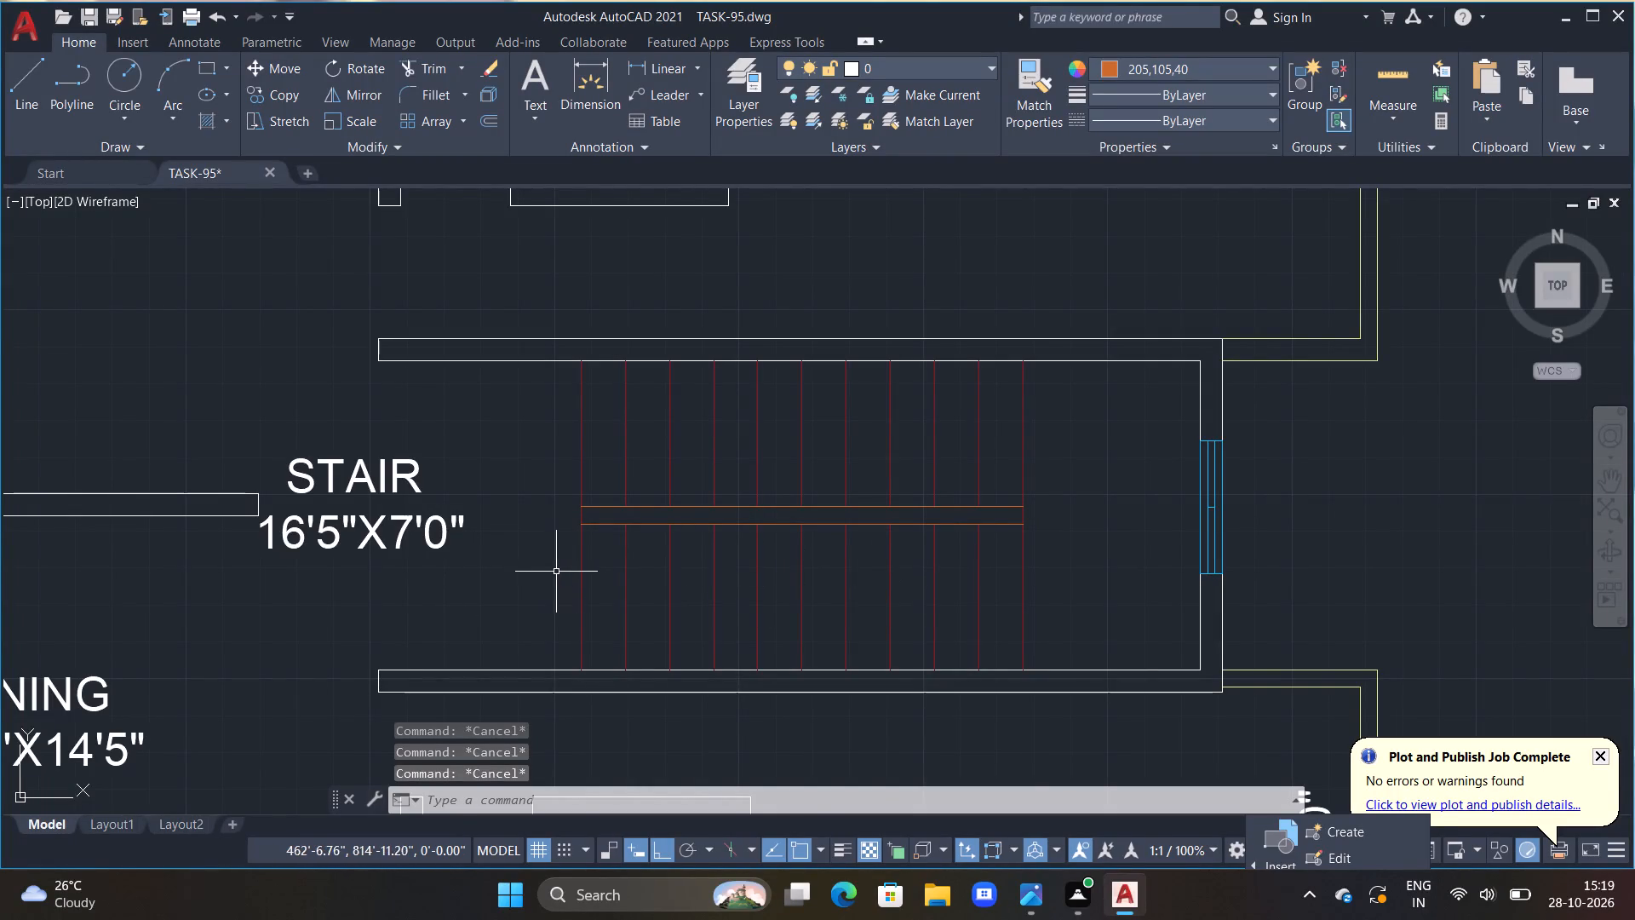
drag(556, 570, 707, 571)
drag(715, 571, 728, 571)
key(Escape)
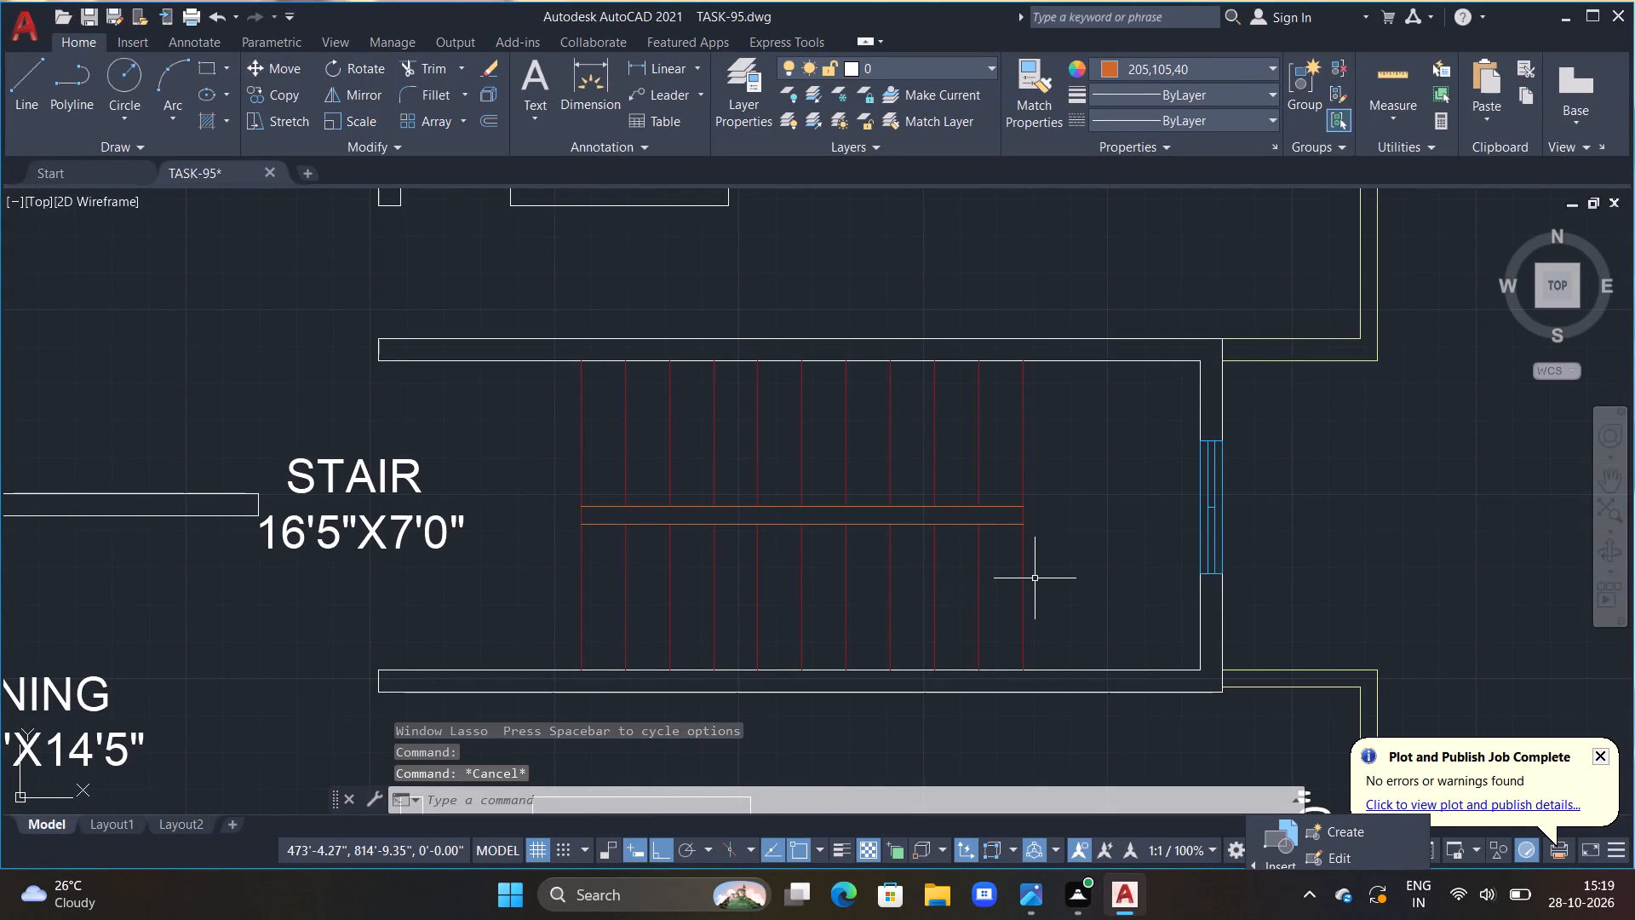
Recolour the lower flight's tread lines and the full-height first and last treads to orange 242,103,34.
drag(1035, 578, 566, 578)
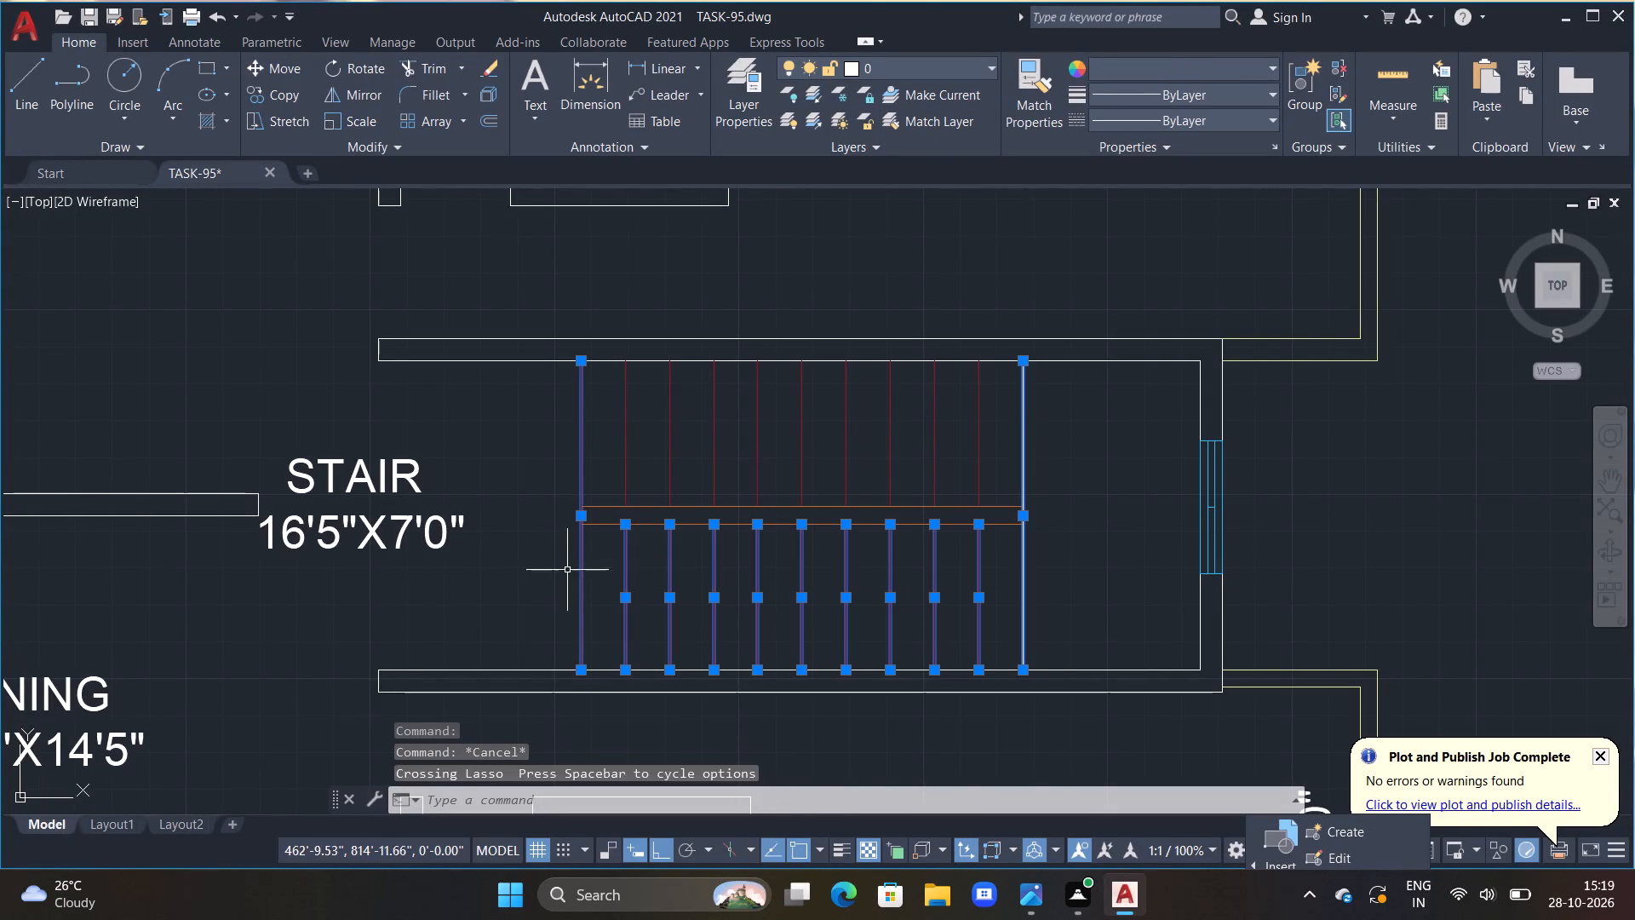
double_click(1147, 68)
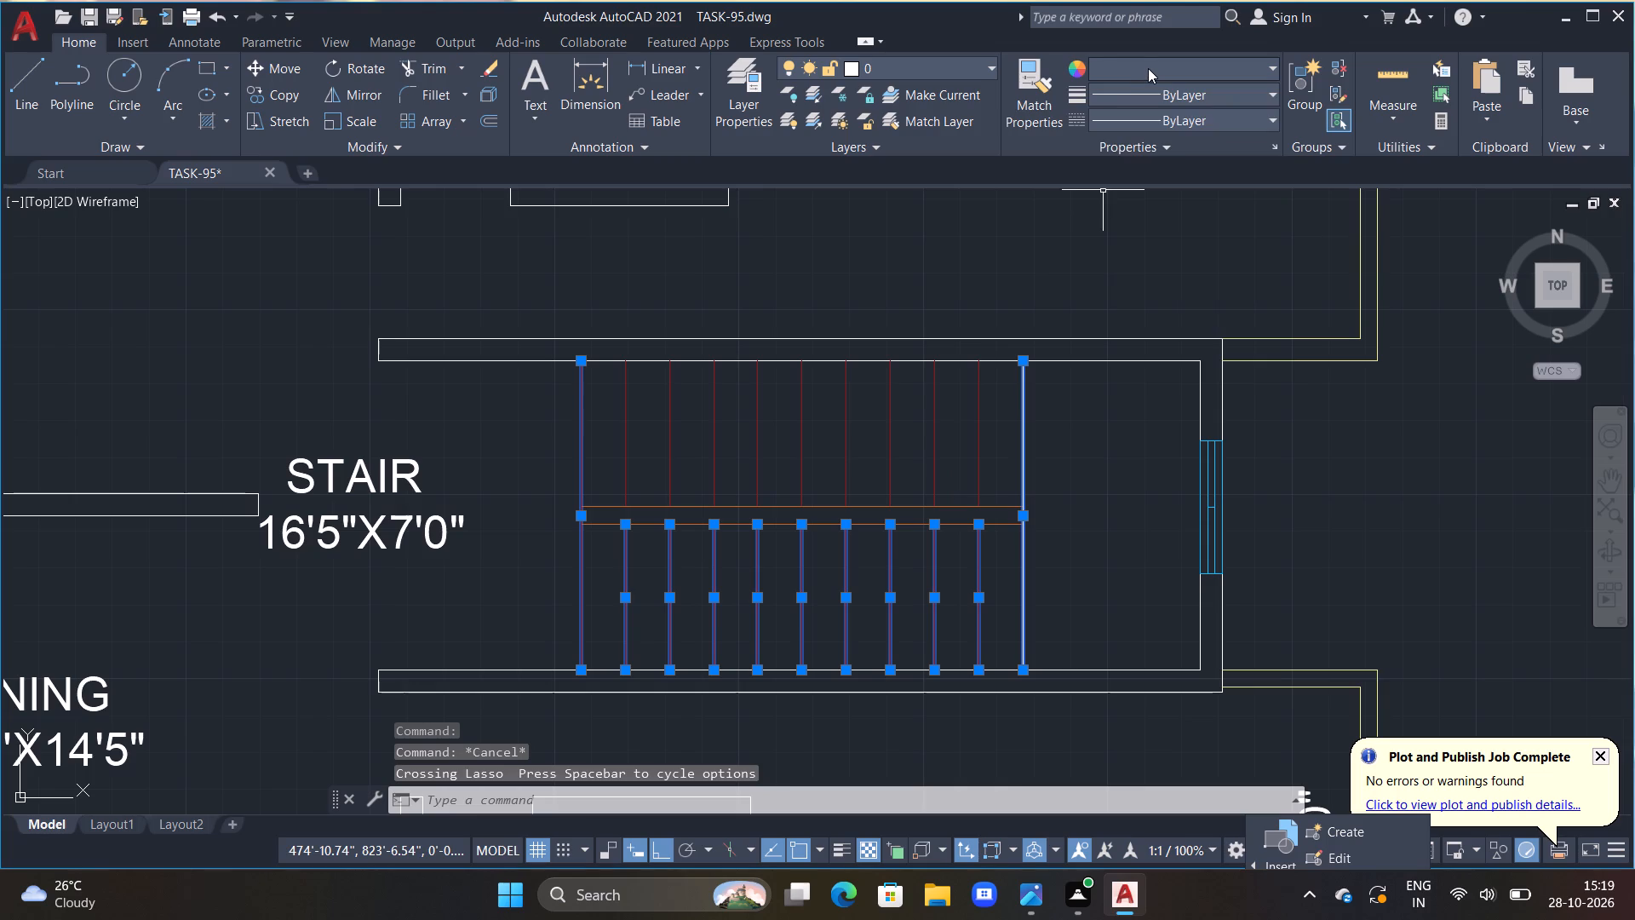
double_click(1152, 73)
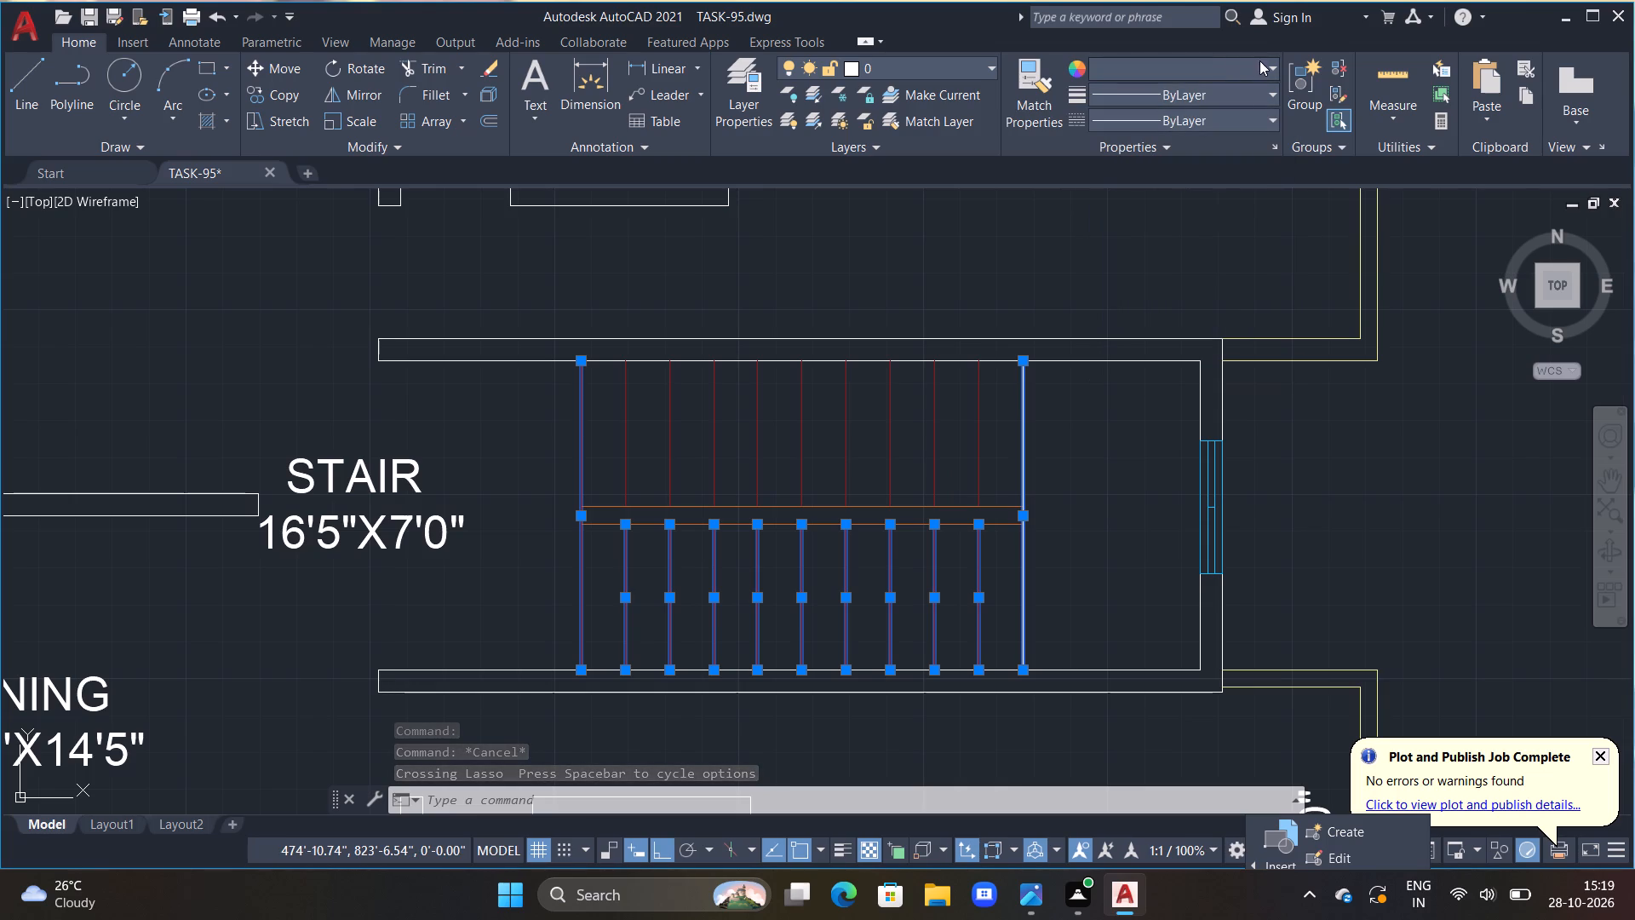
click(1271, 65)
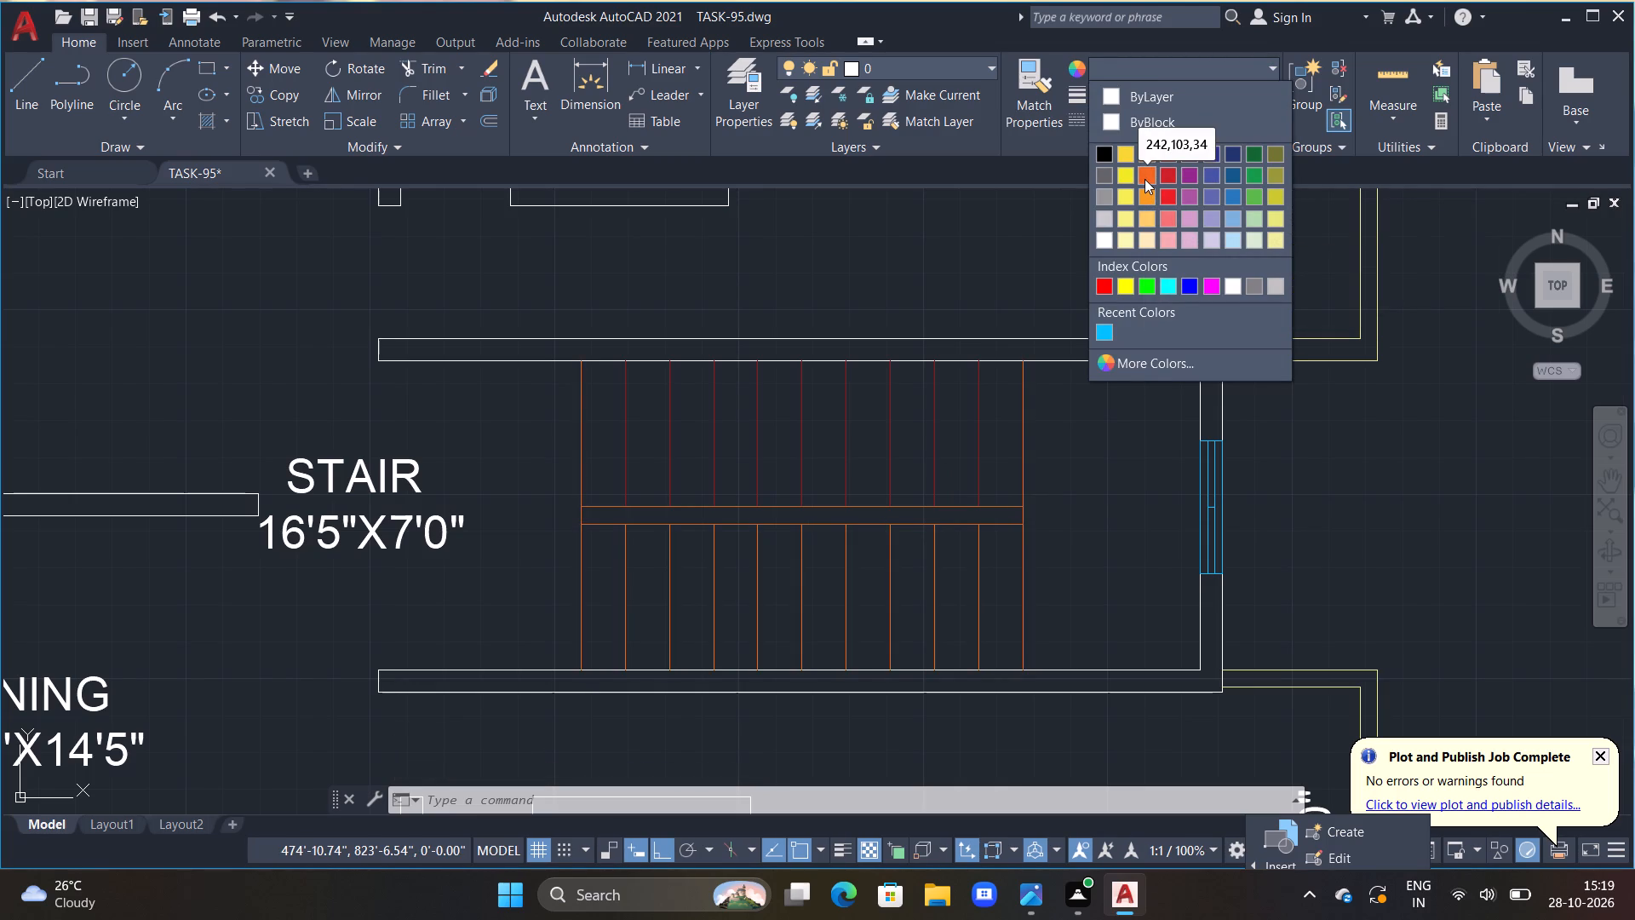
click(1144, 179)
key(Escape)
key(Escape)
key(Escape)
key(Escape)
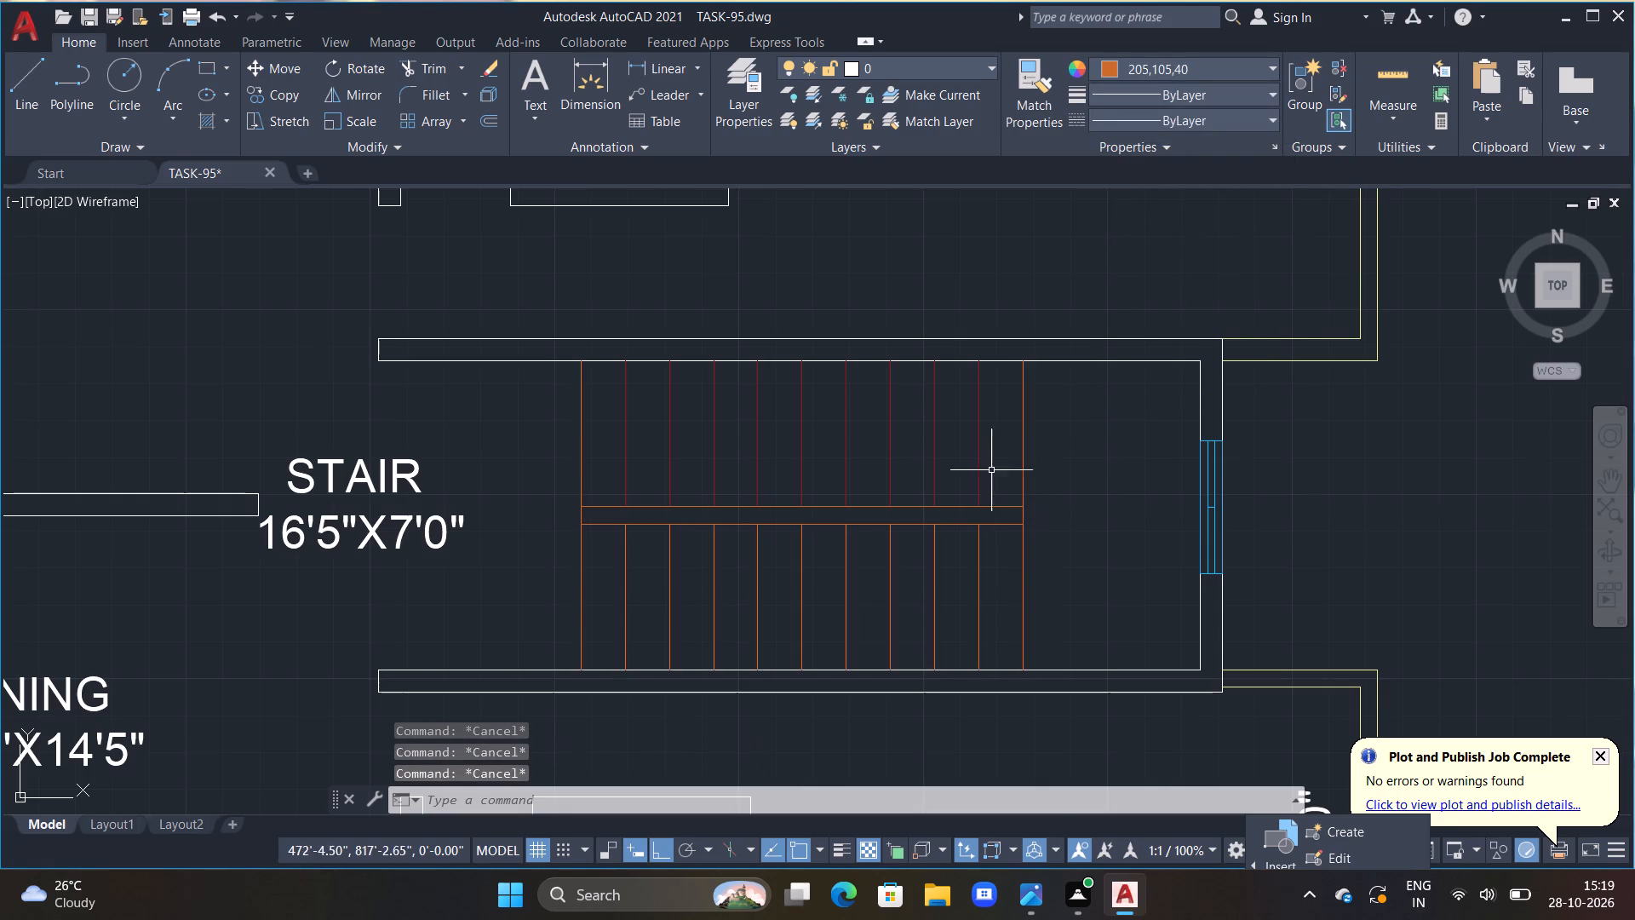
Recolour the remaining red tread lines of the upper flight to orange 242,103,34.
drag(985, 462, 601, 455)
click(1167, 72)
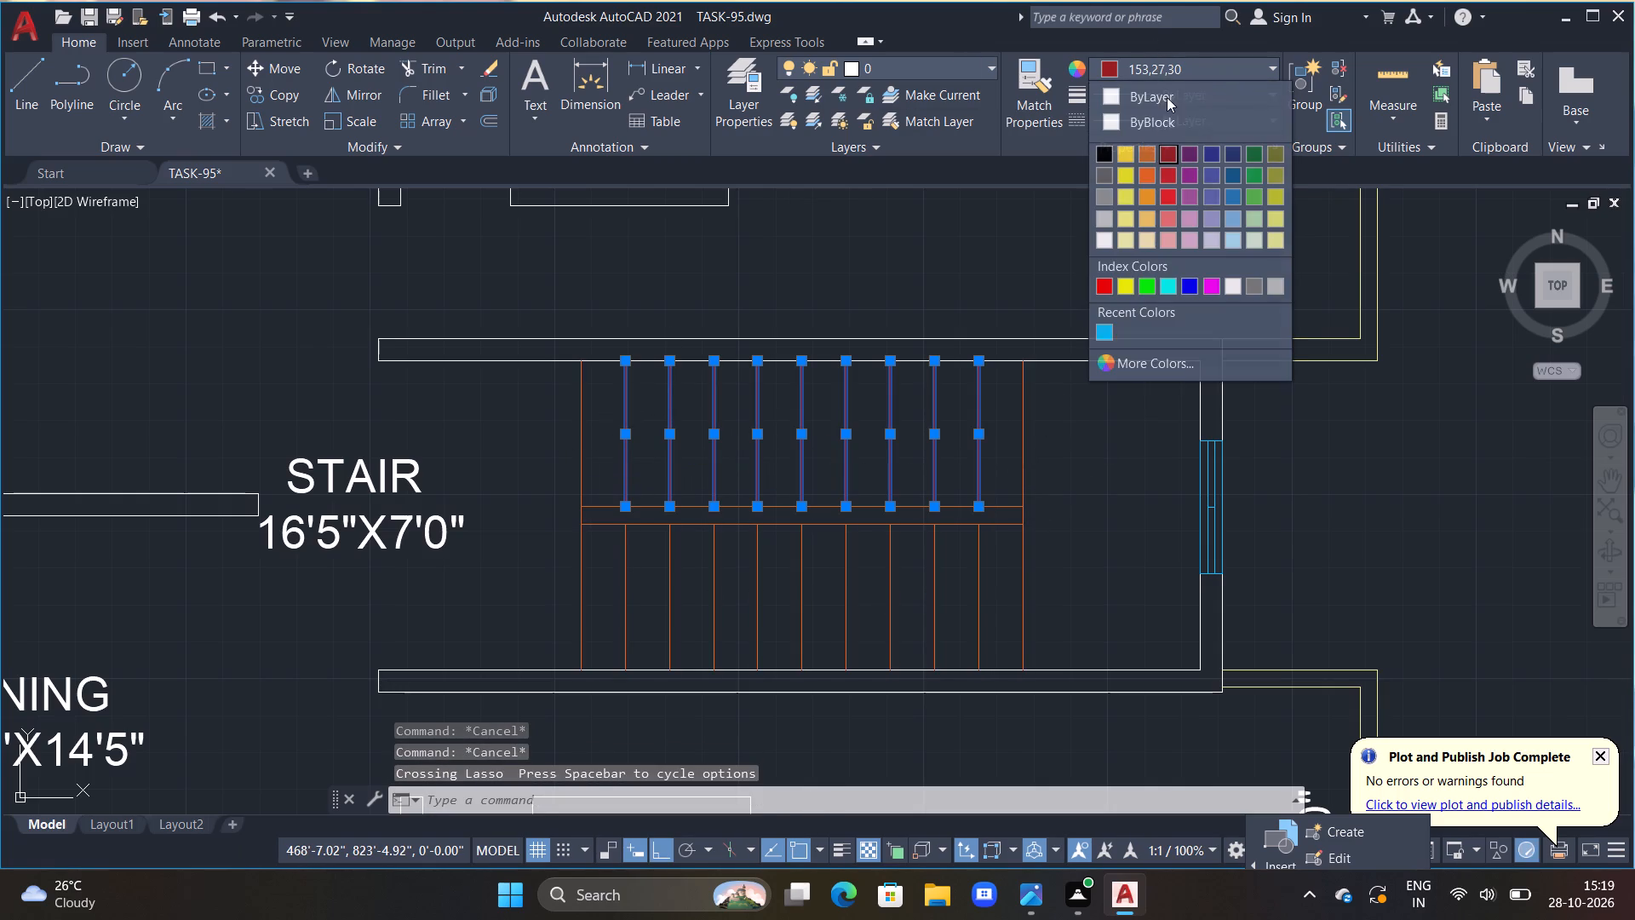
click(1149, 175)
key(Escape)
key(Escape)
scroll(1133, 463, down, 1)
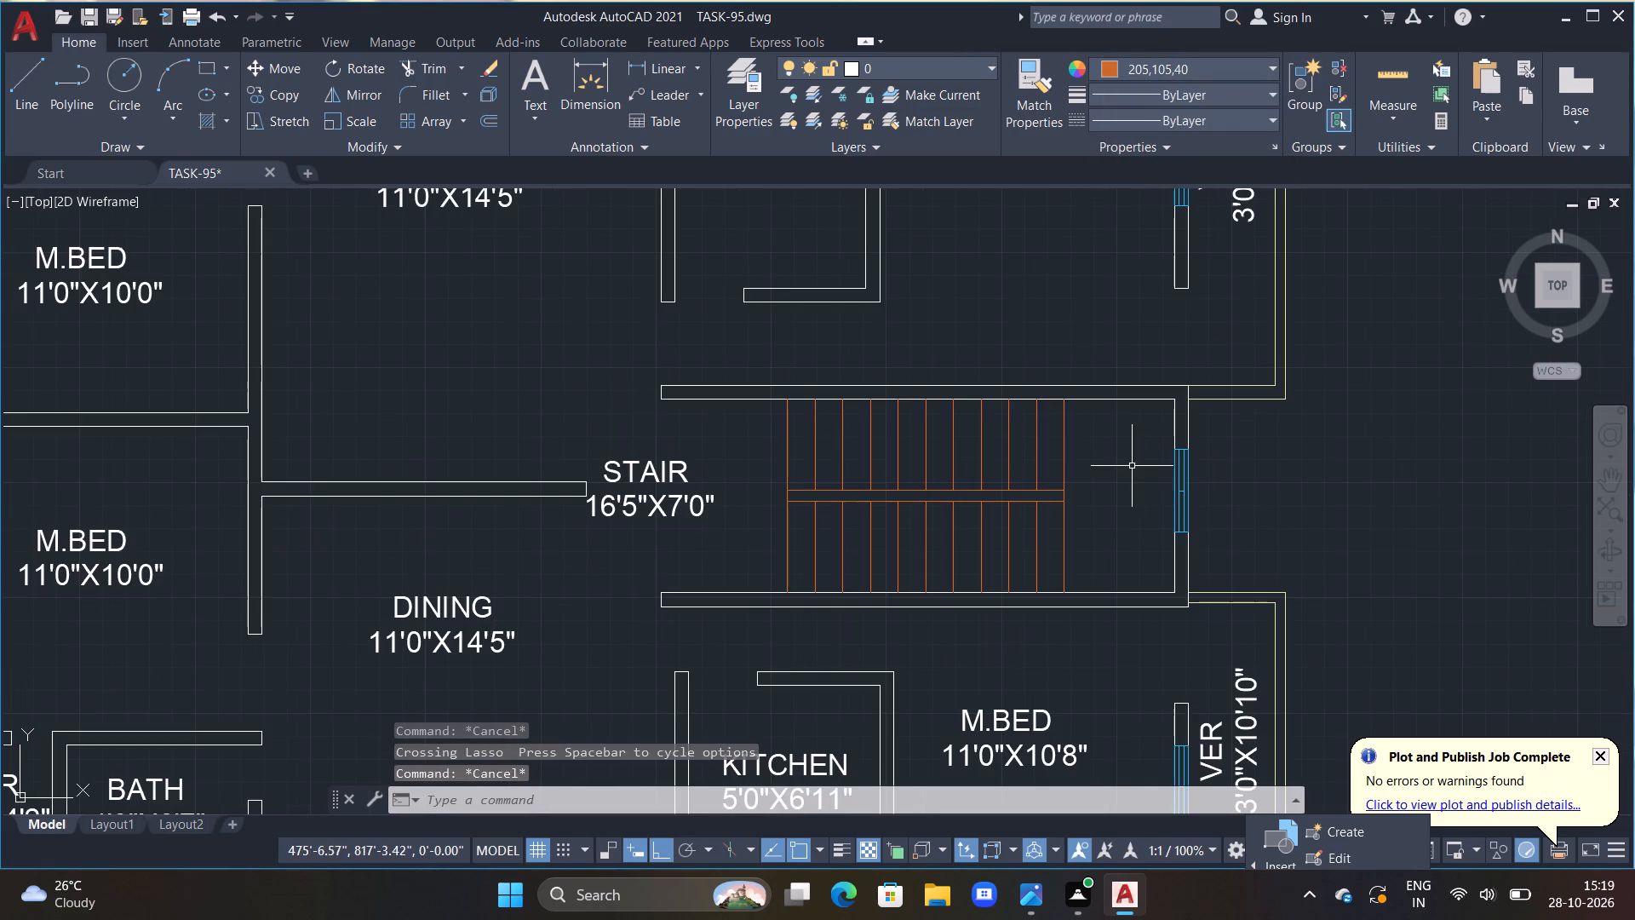
key(Escape)
key(Escape)
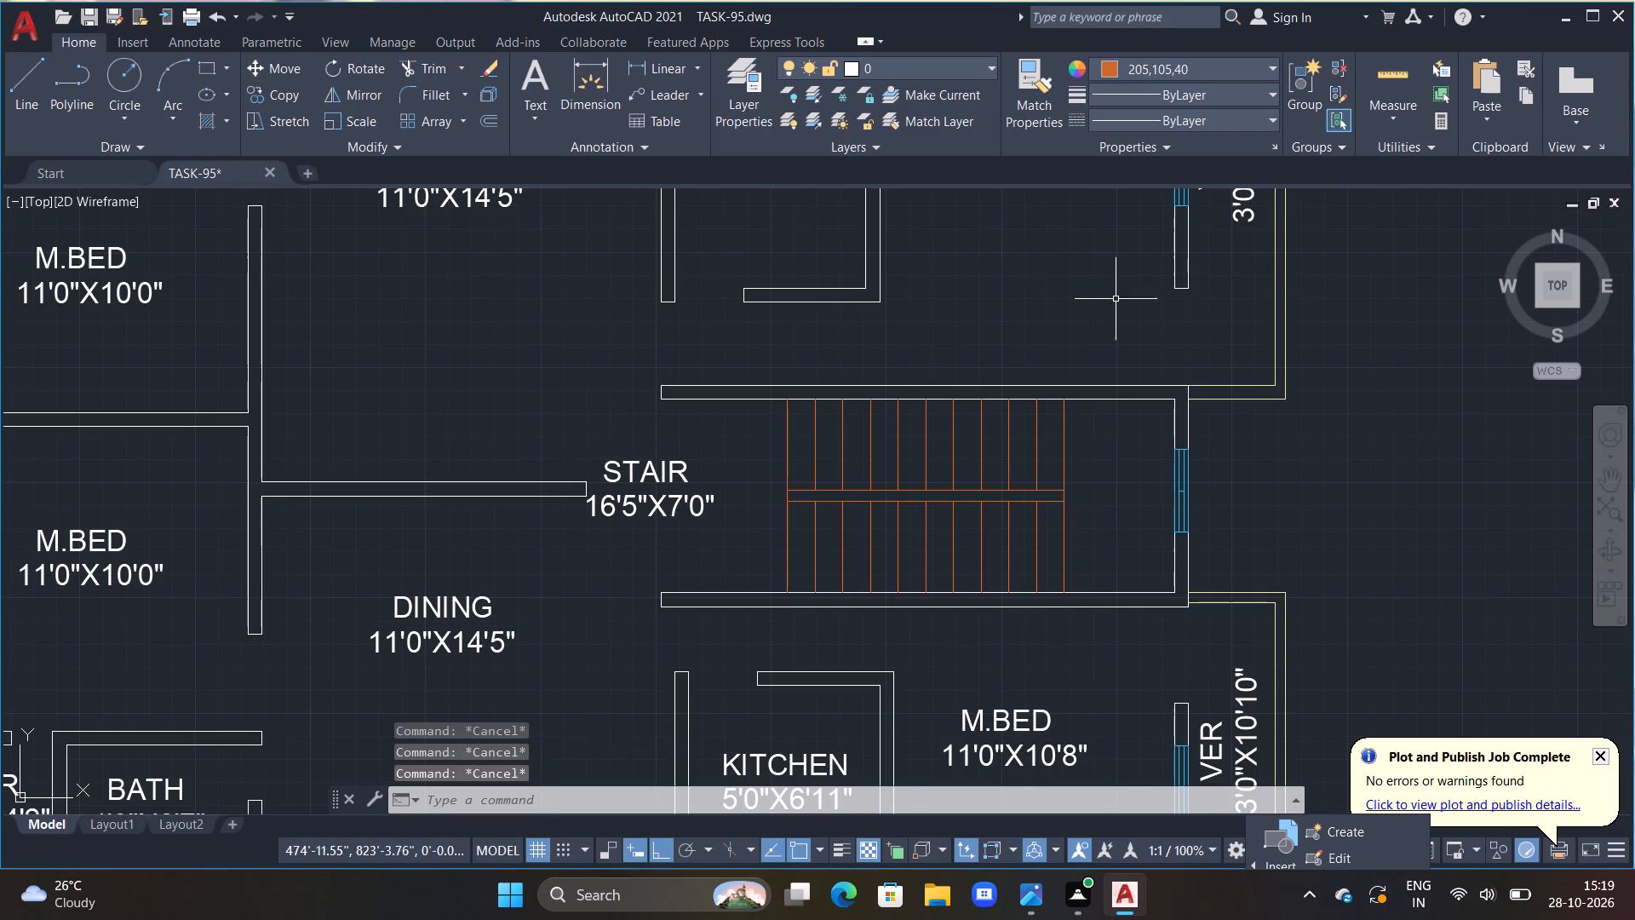
Set the current object colour to dark red 153,27,30.
click(1150, 60)
click(1166, 152)
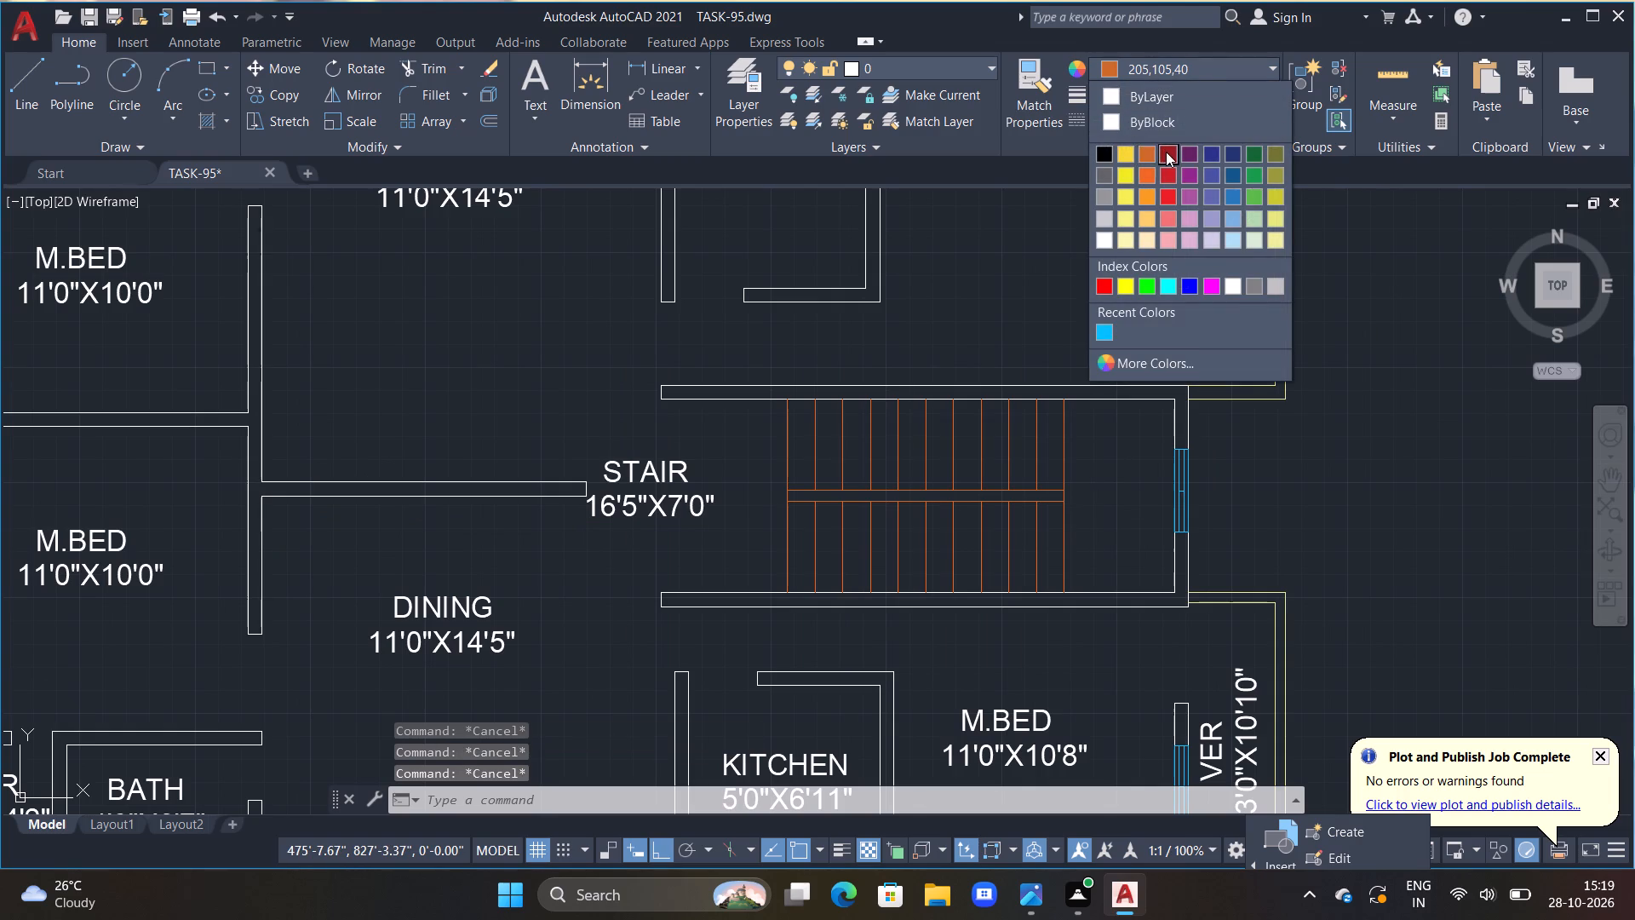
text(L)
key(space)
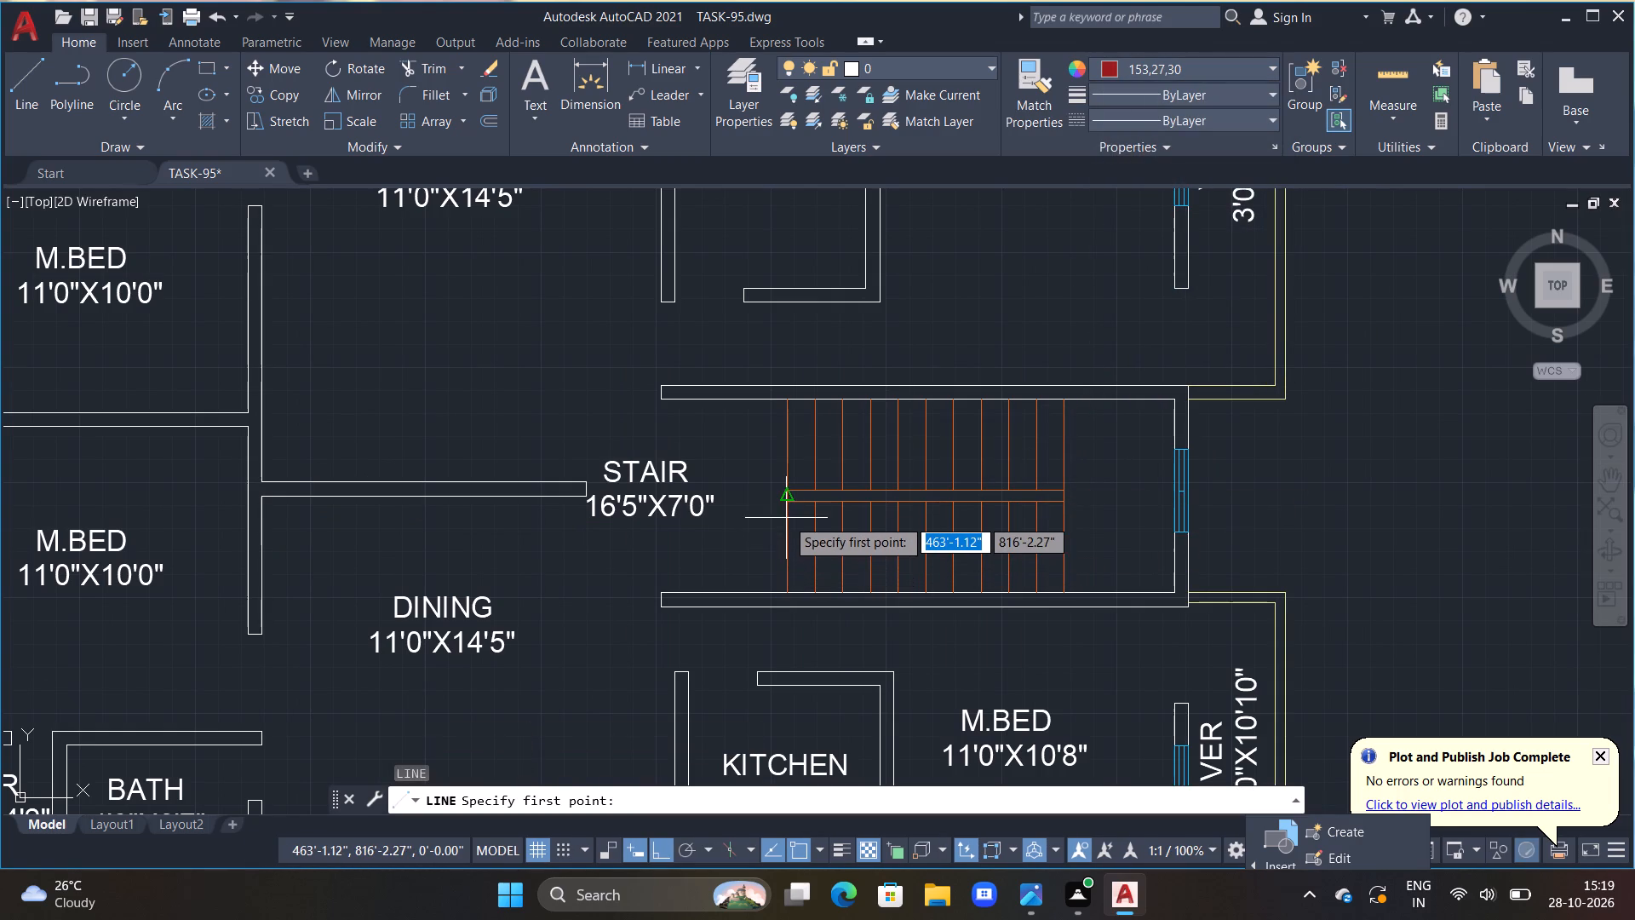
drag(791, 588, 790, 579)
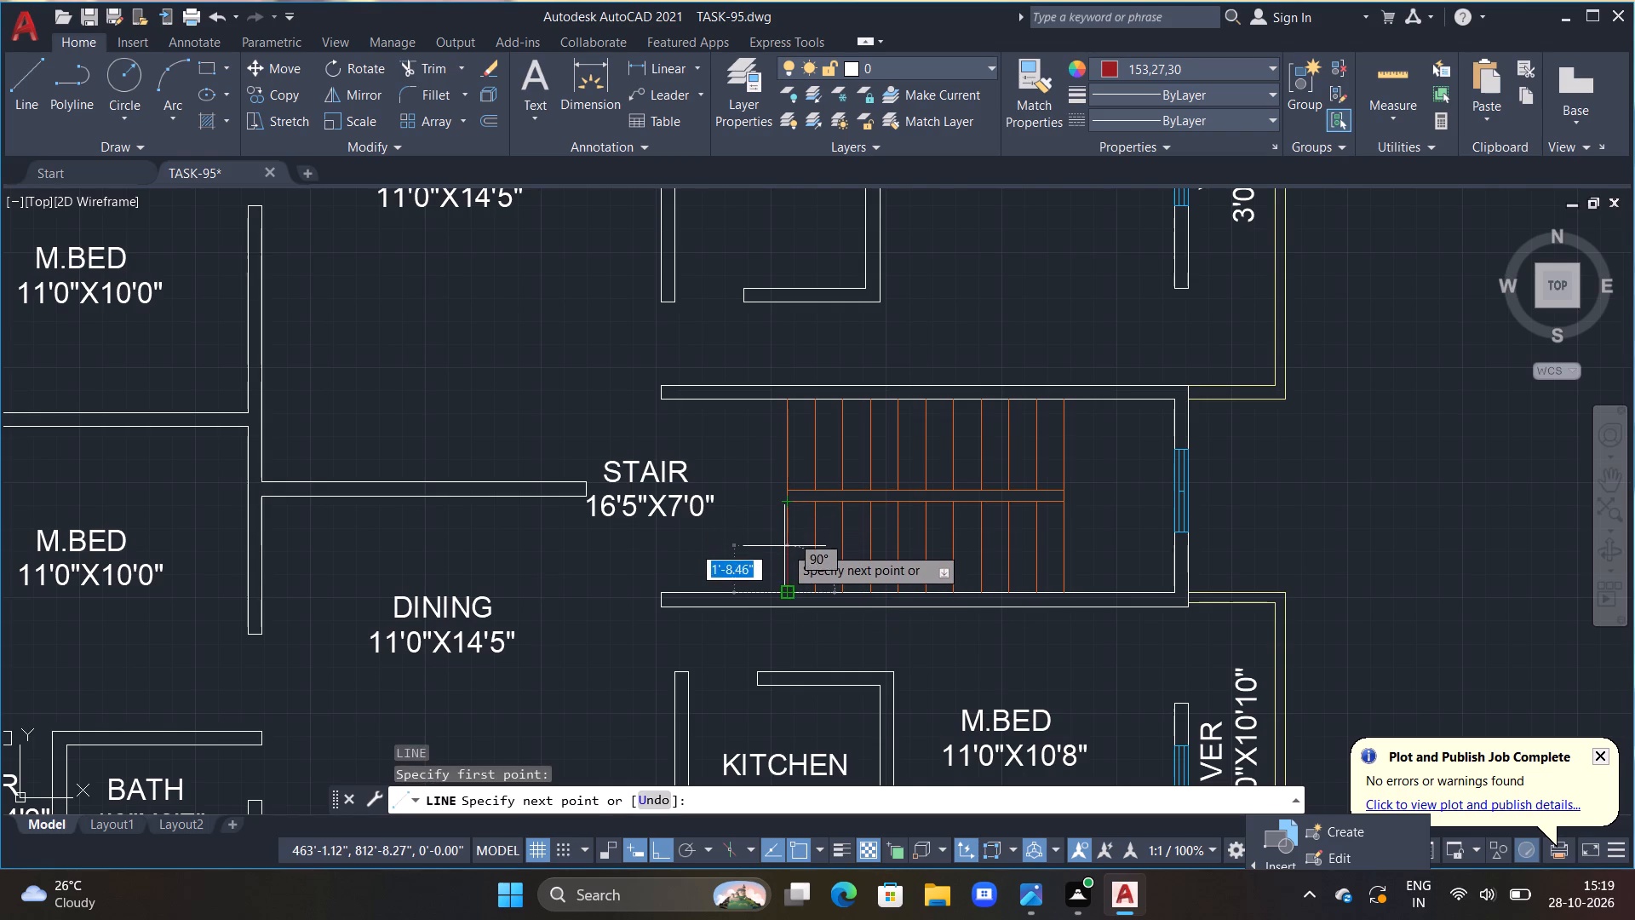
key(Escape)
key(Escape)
Draw a U-shaped red line across the lower flight, around past the last tread, and about 12'-3" back across the upper flight.
key(l)
key(space)
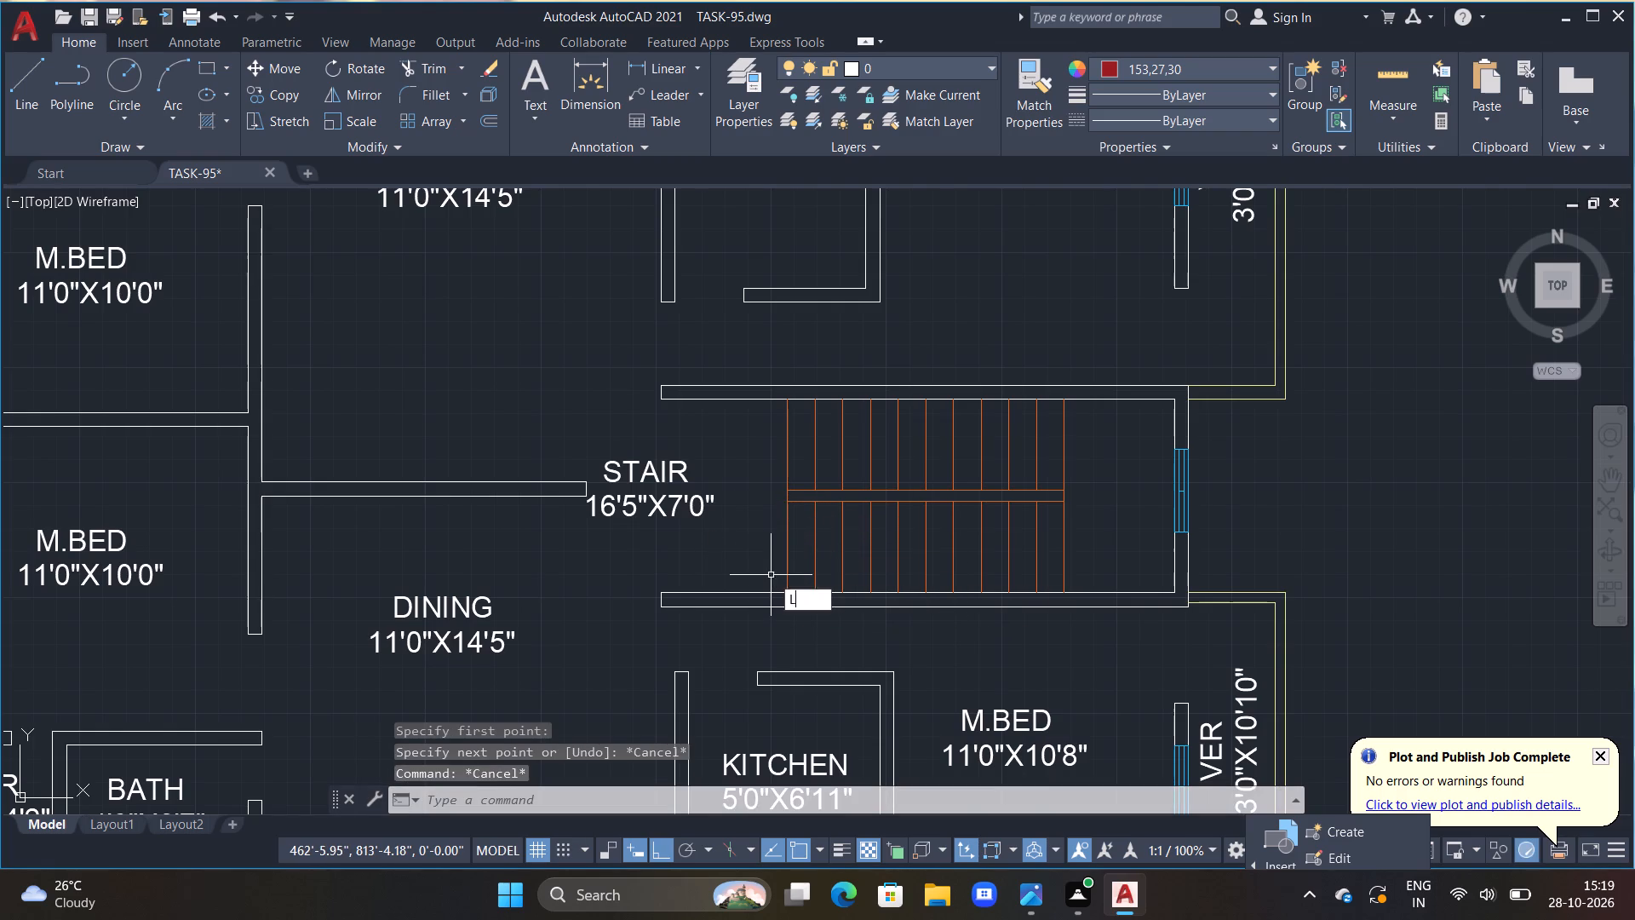
double_click(772, 543)
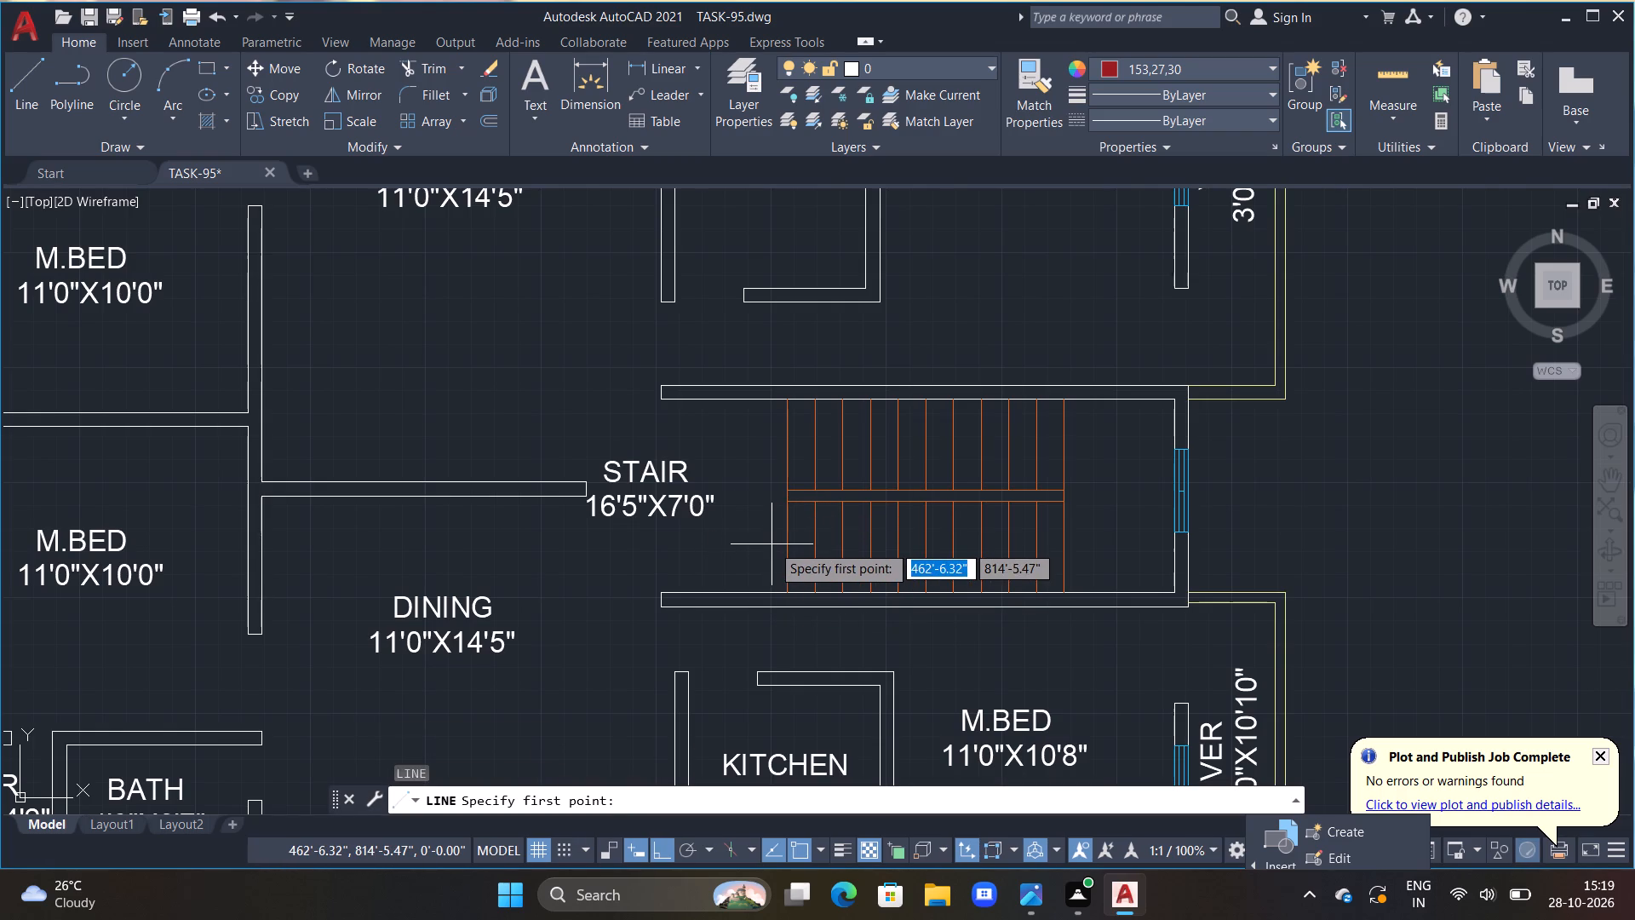
double_click(1104, 541)
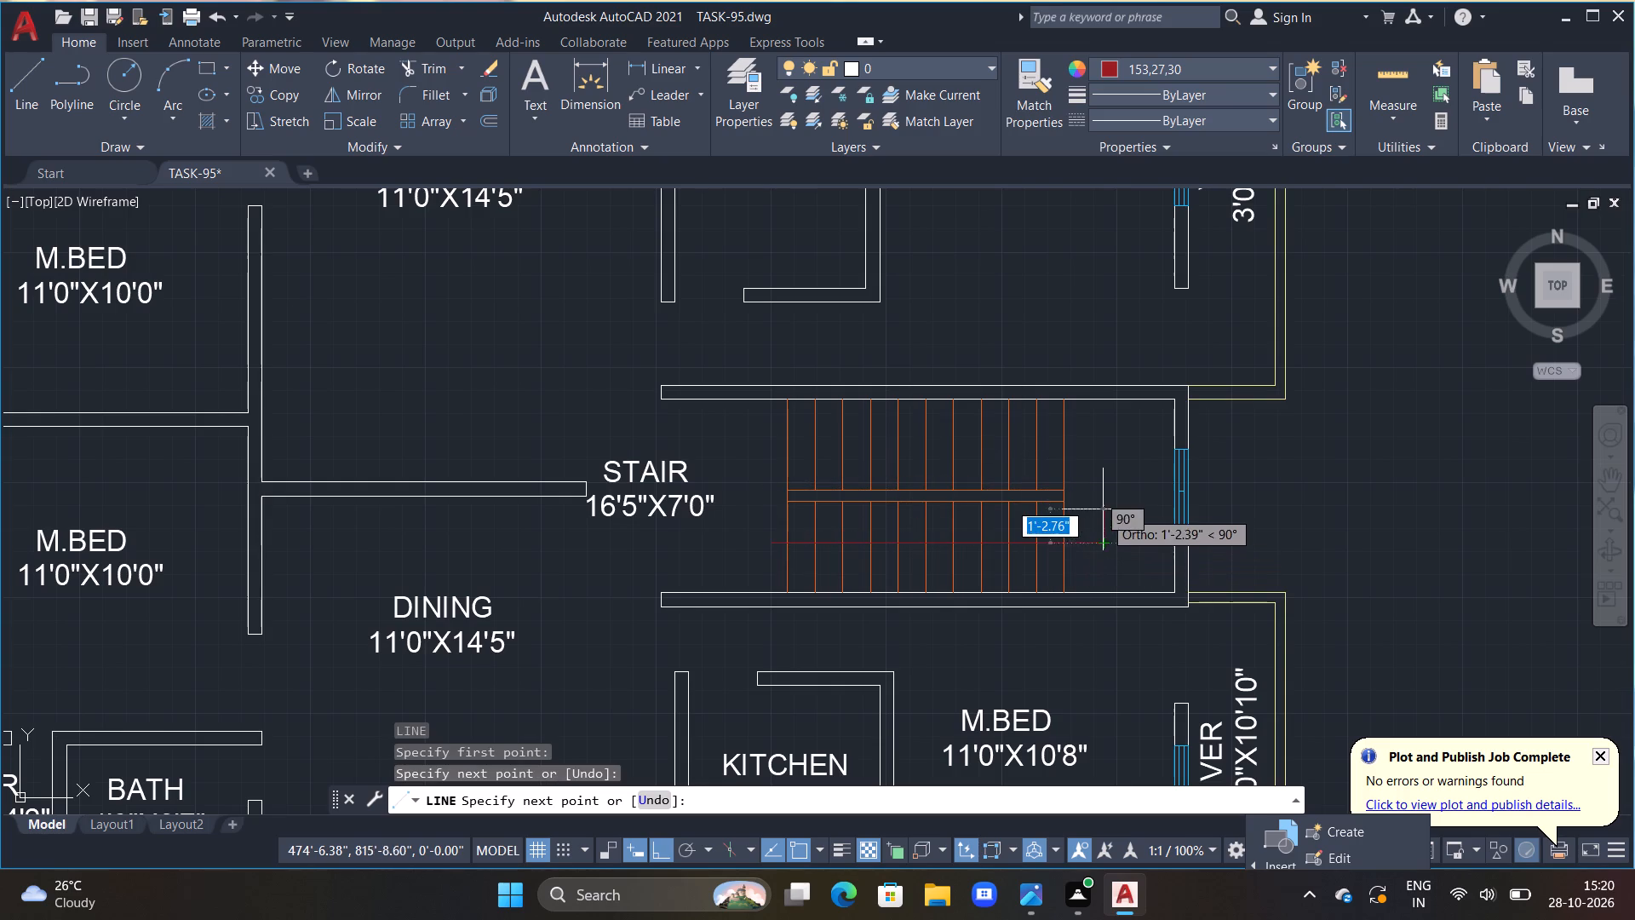
click(1108, 441)
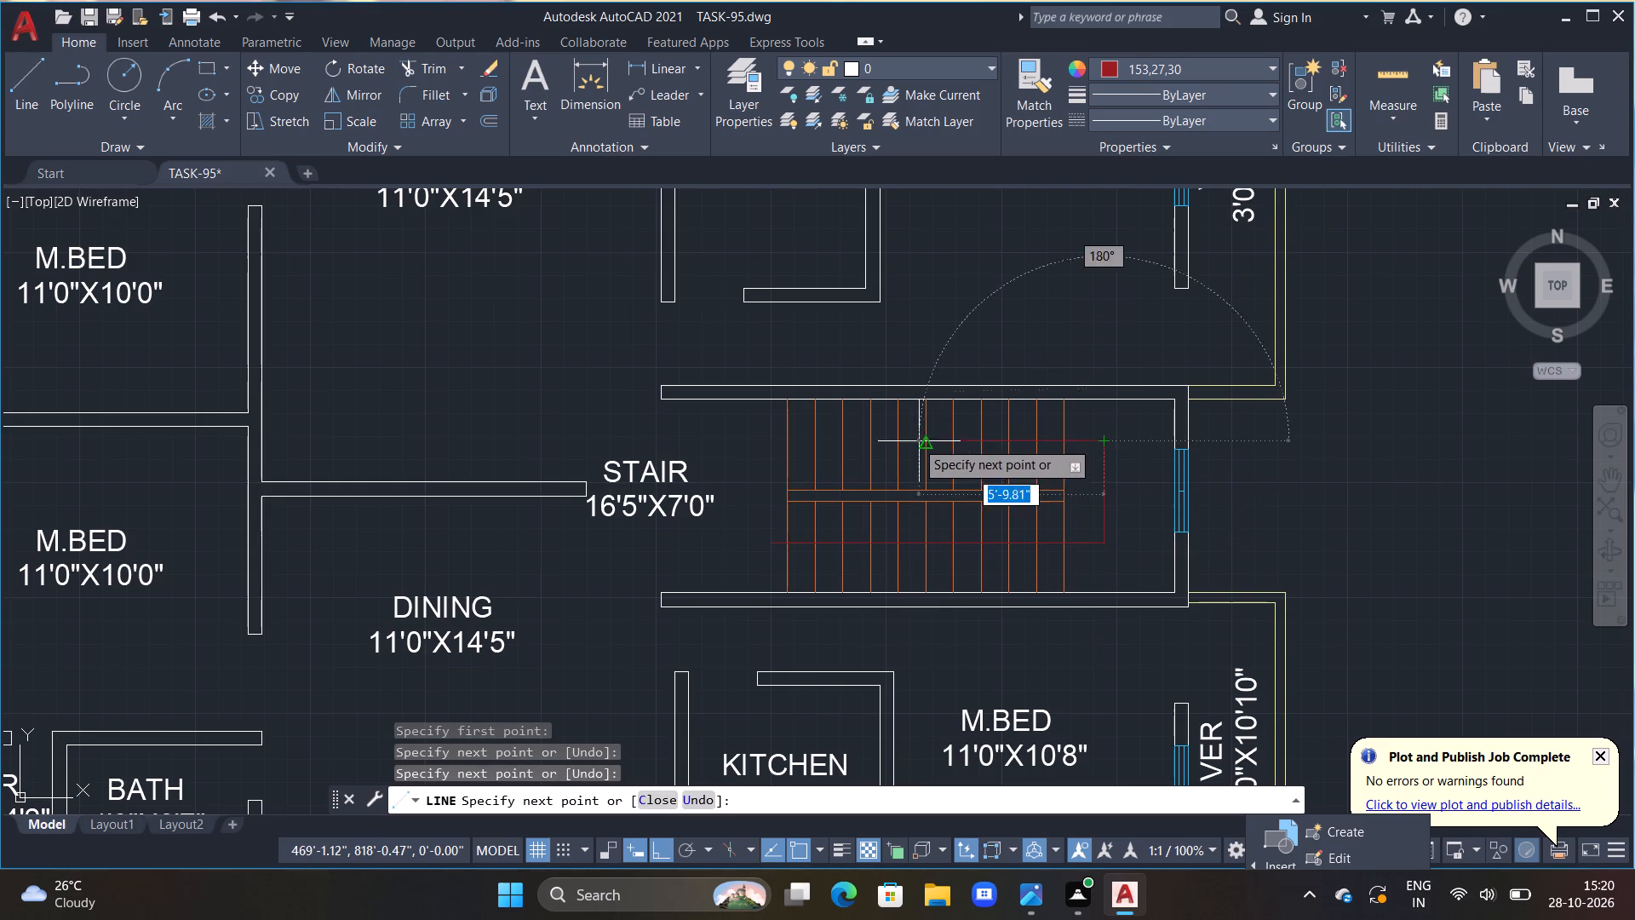
double_click(763, 433)
key(Escape)
Trim both ends of the red path line where they project beyond the first tread.
text(TR)
key(space)
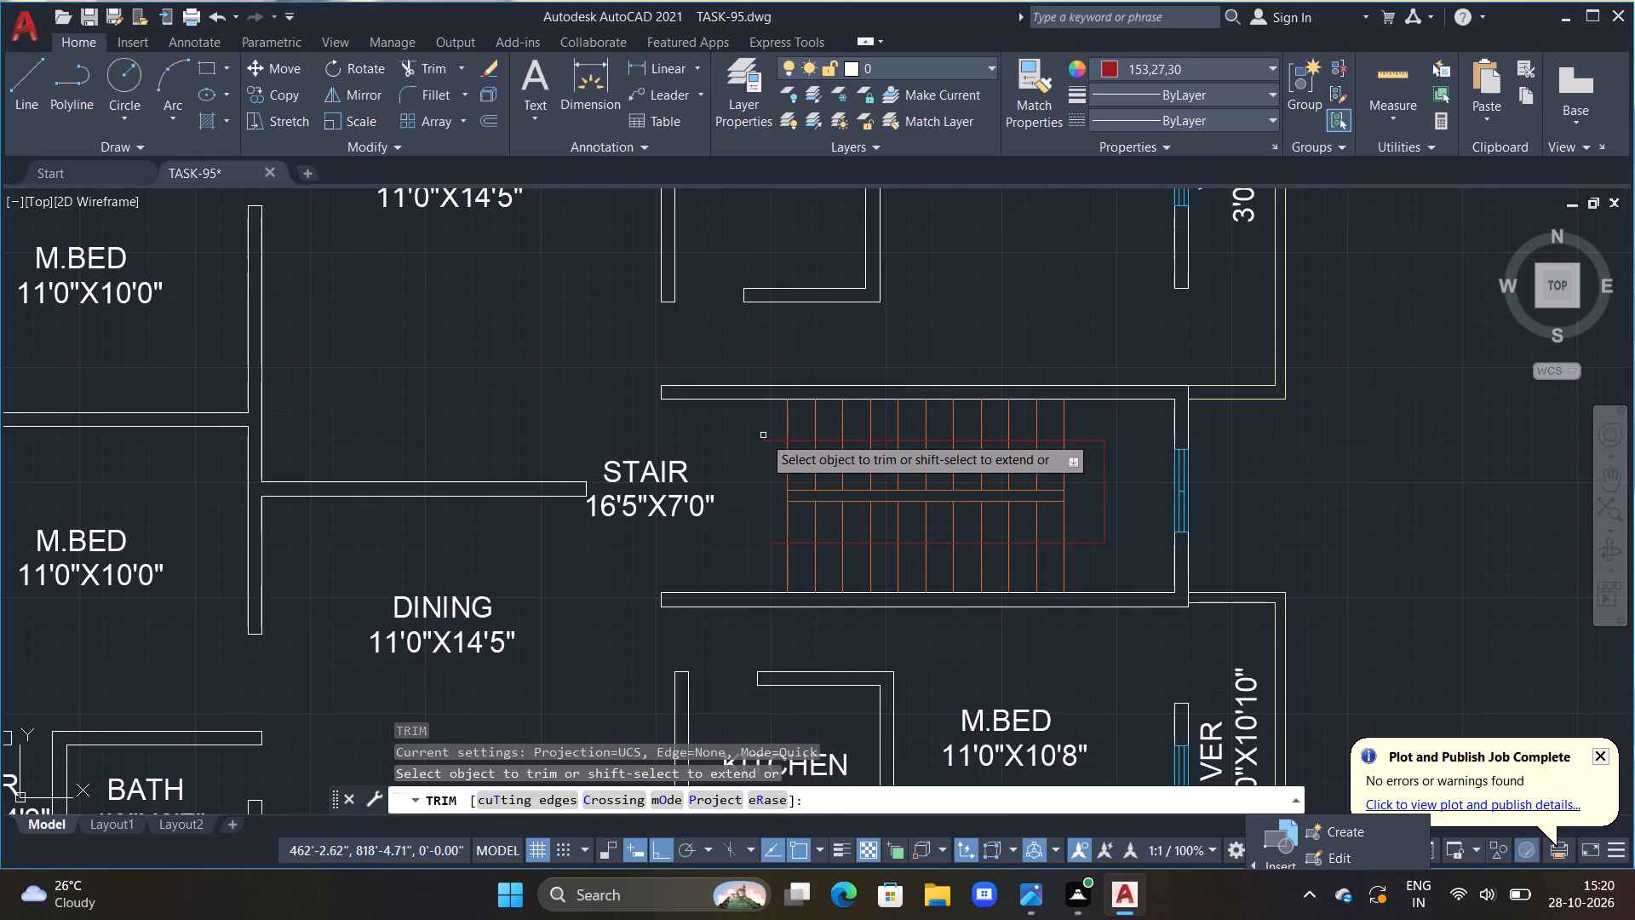
click(766, 440)
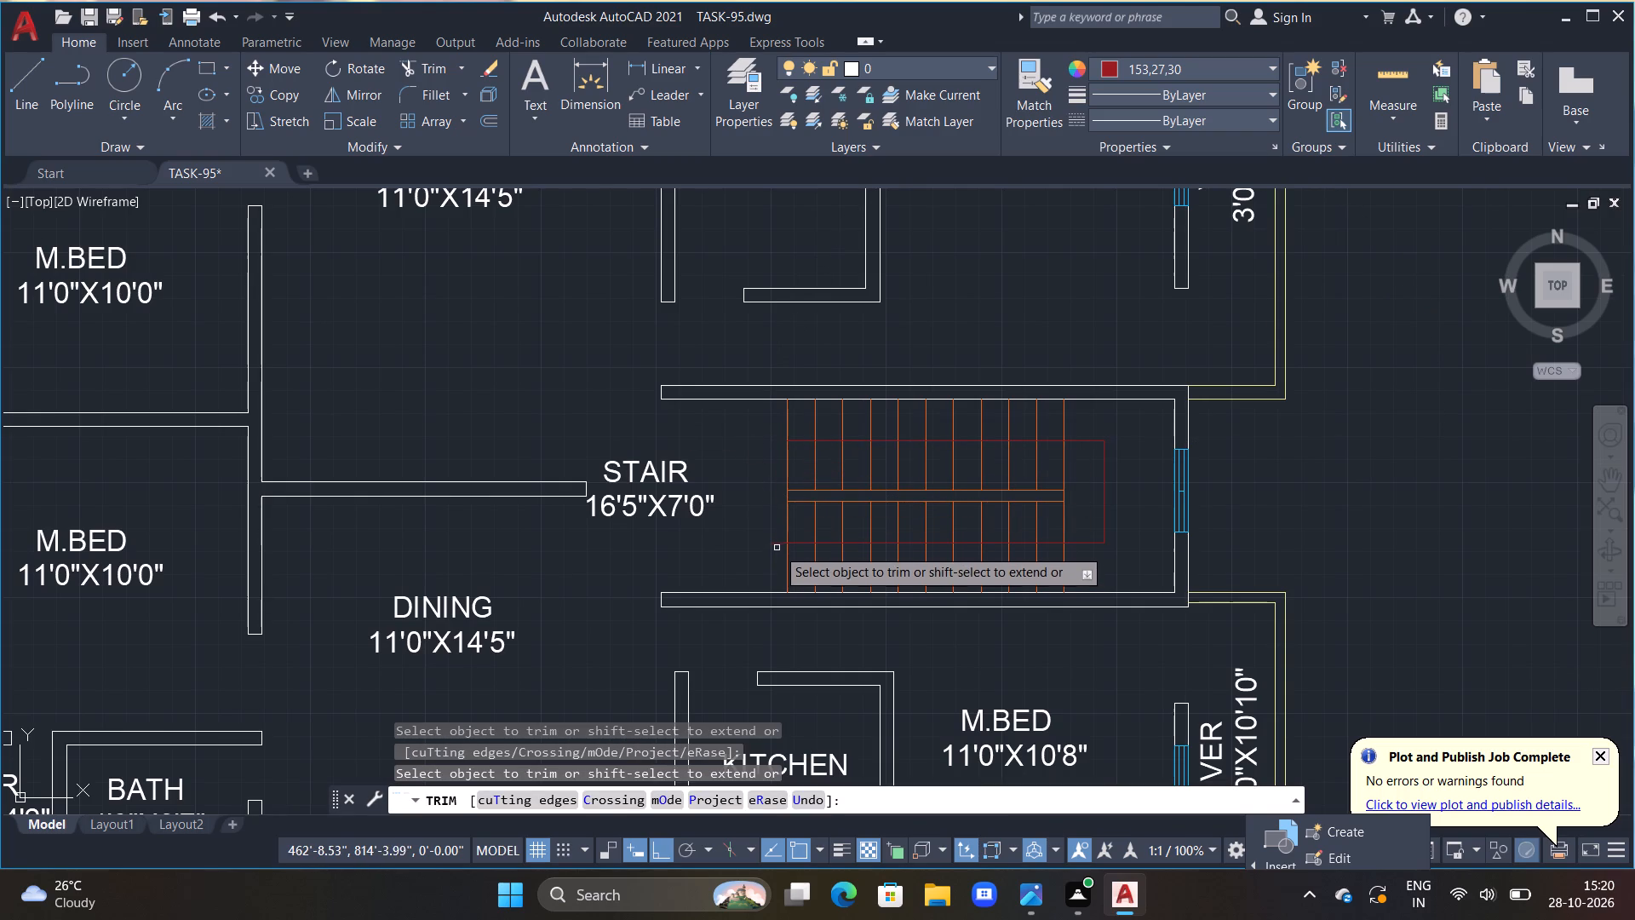
click(777, 545)
key(Escape)
Add a multiline text label reading UP beside the first tread of the upper flight.
middle_drag(764, 495, 807, 505)
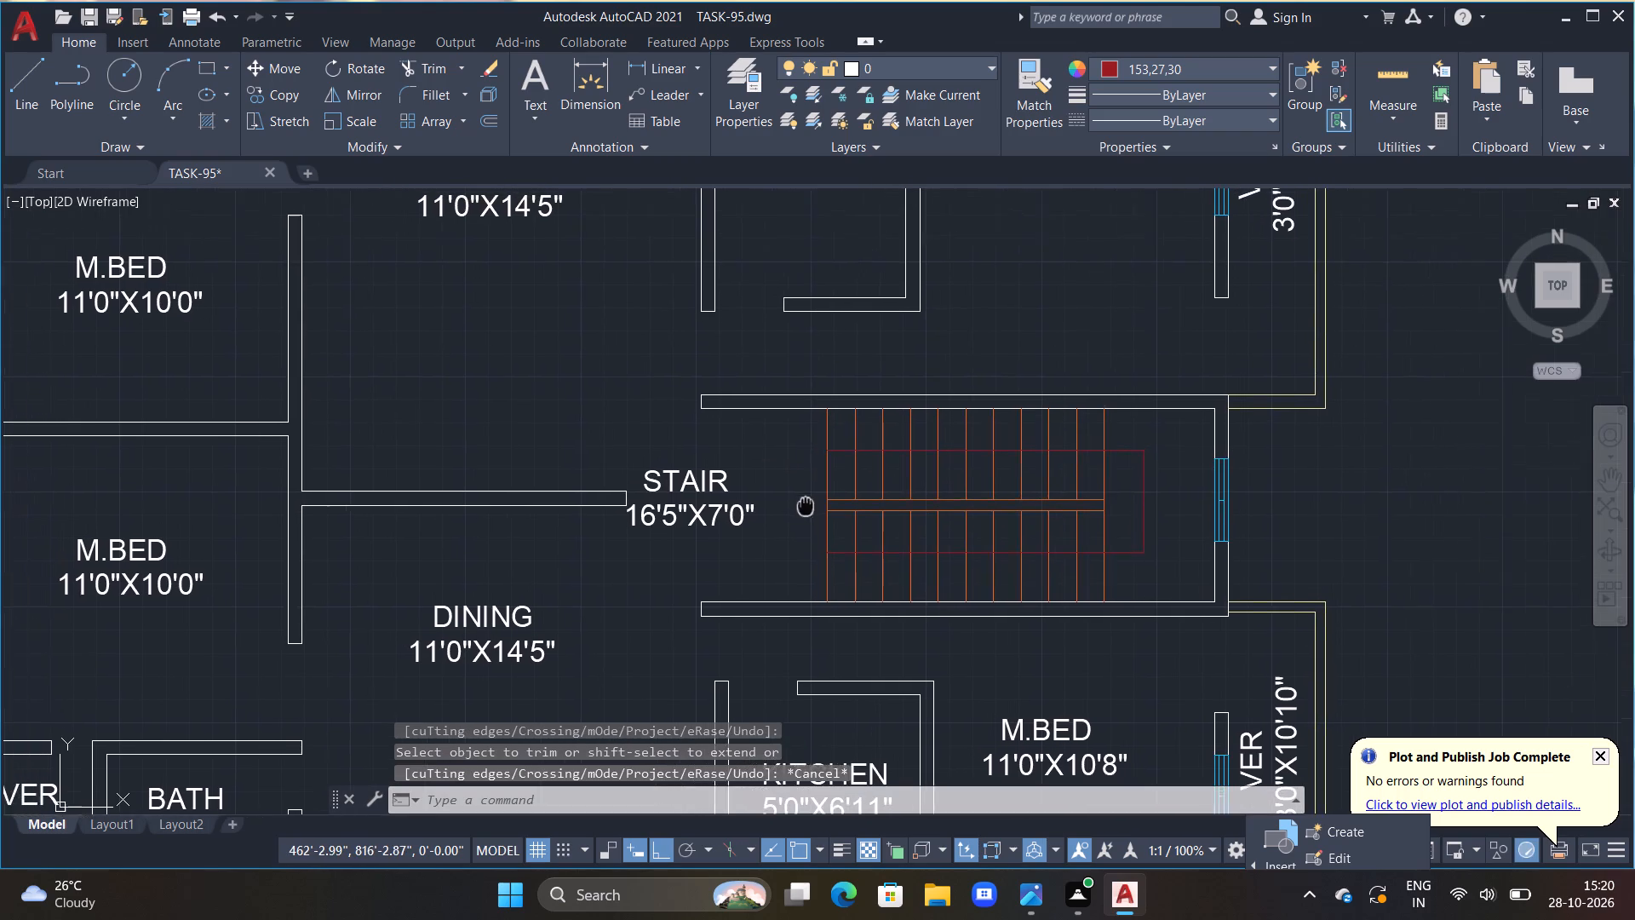
middle_drag(807, 505, 808, 505)
key(Escape)
scroll(810, 506, down, 2)
scroll(797, 513, up, 3)
key(Escape)
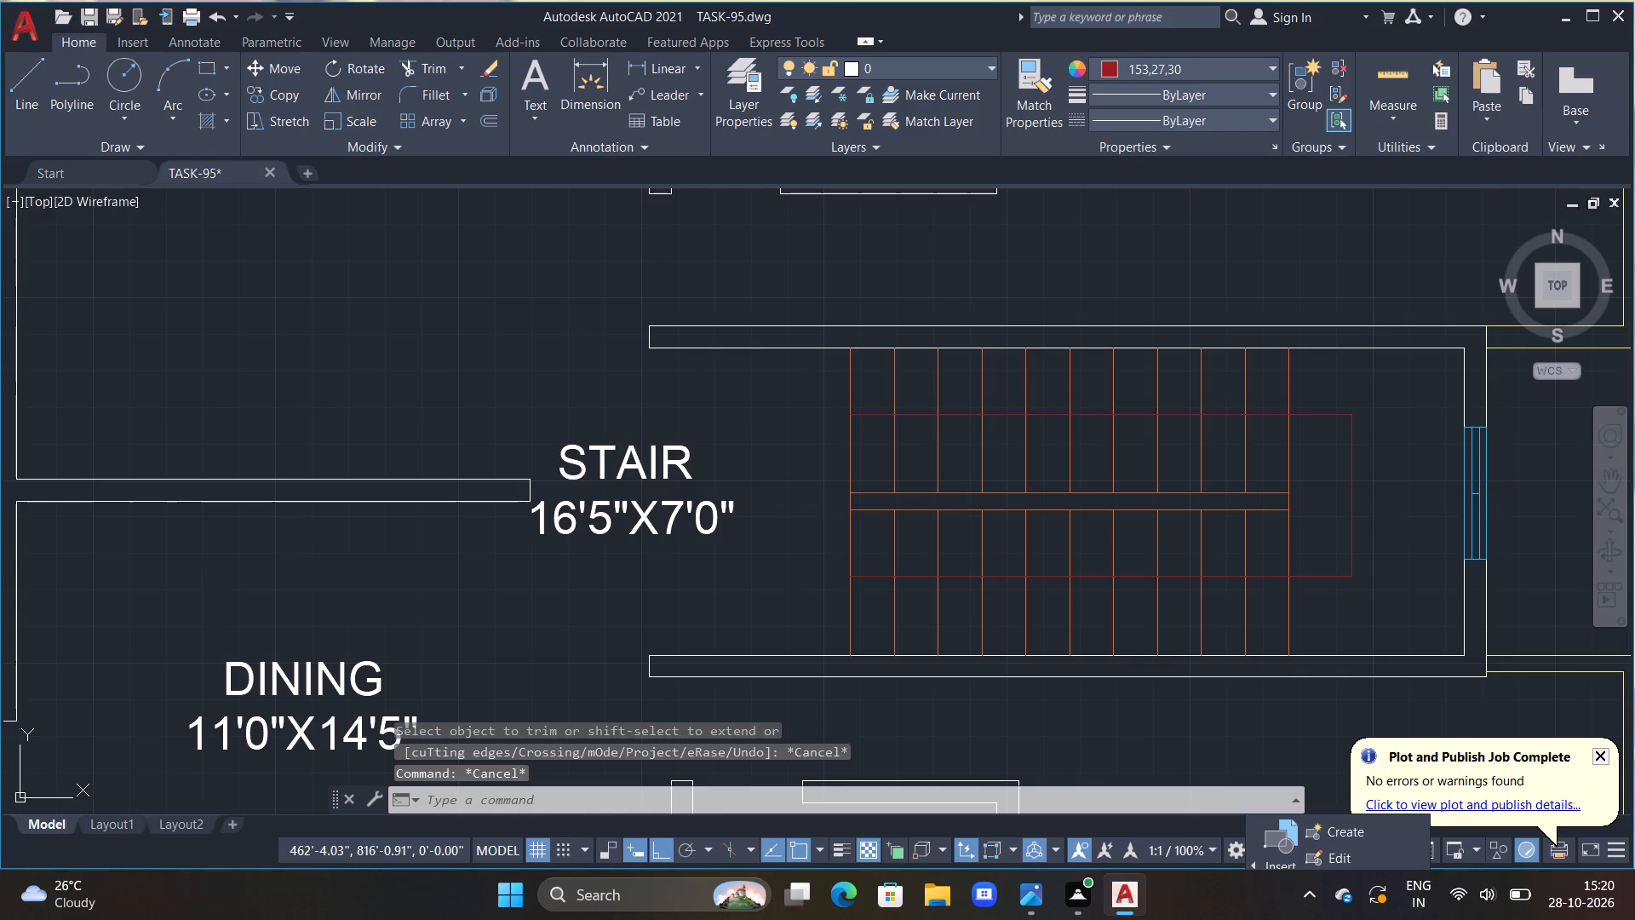
key(Escape)
click(542, 89)
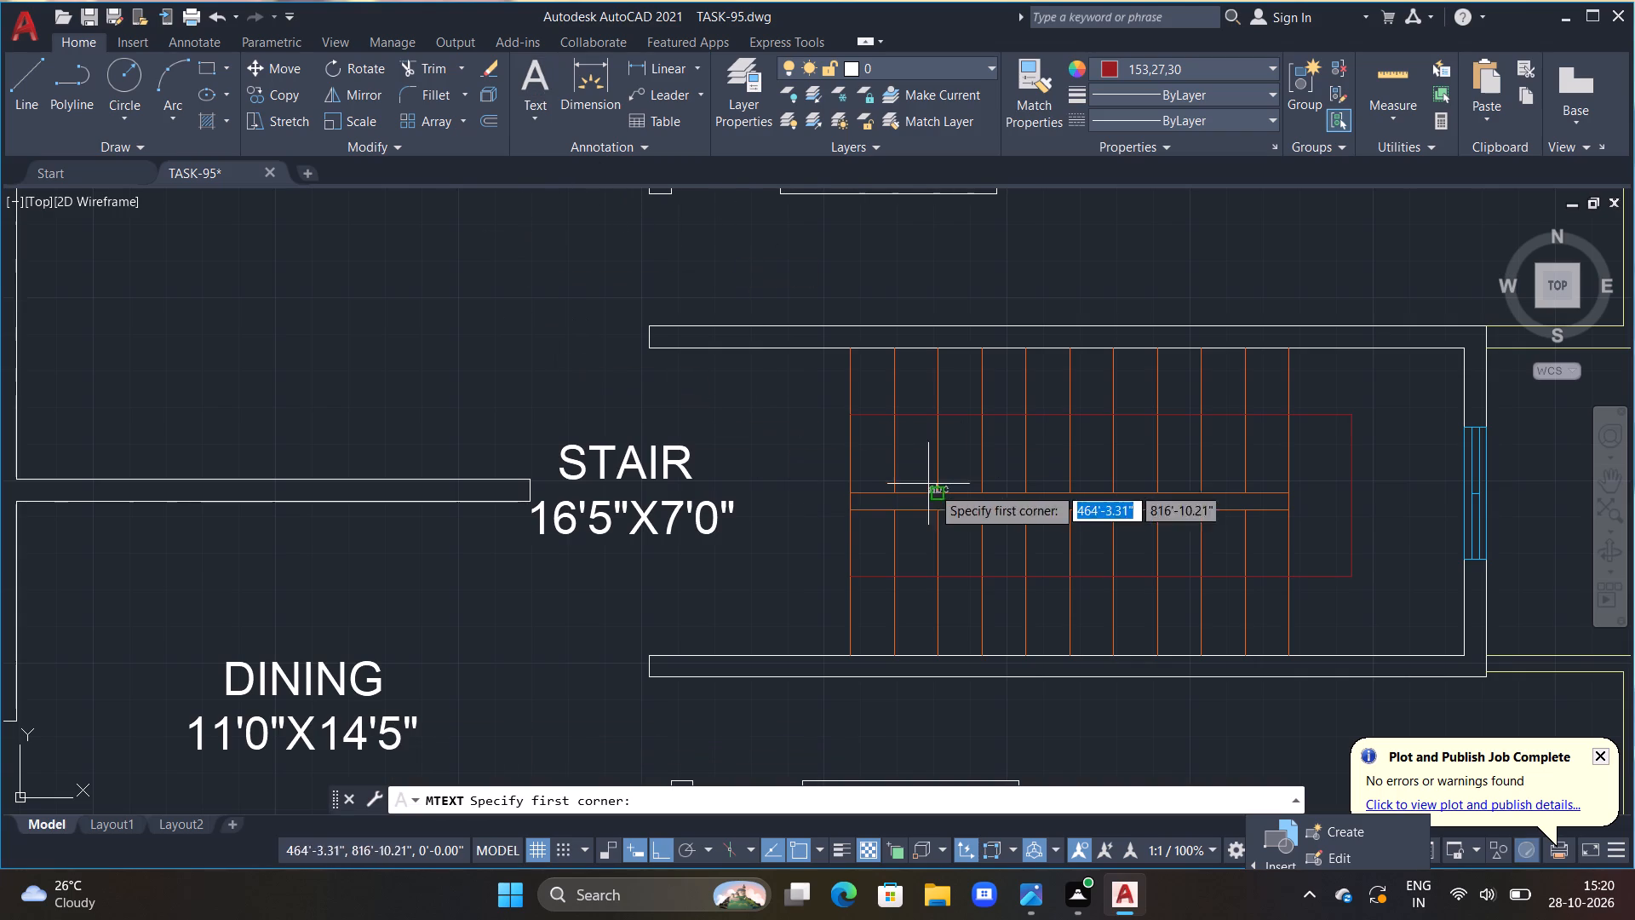
click(791, 388)
click(821, 432)
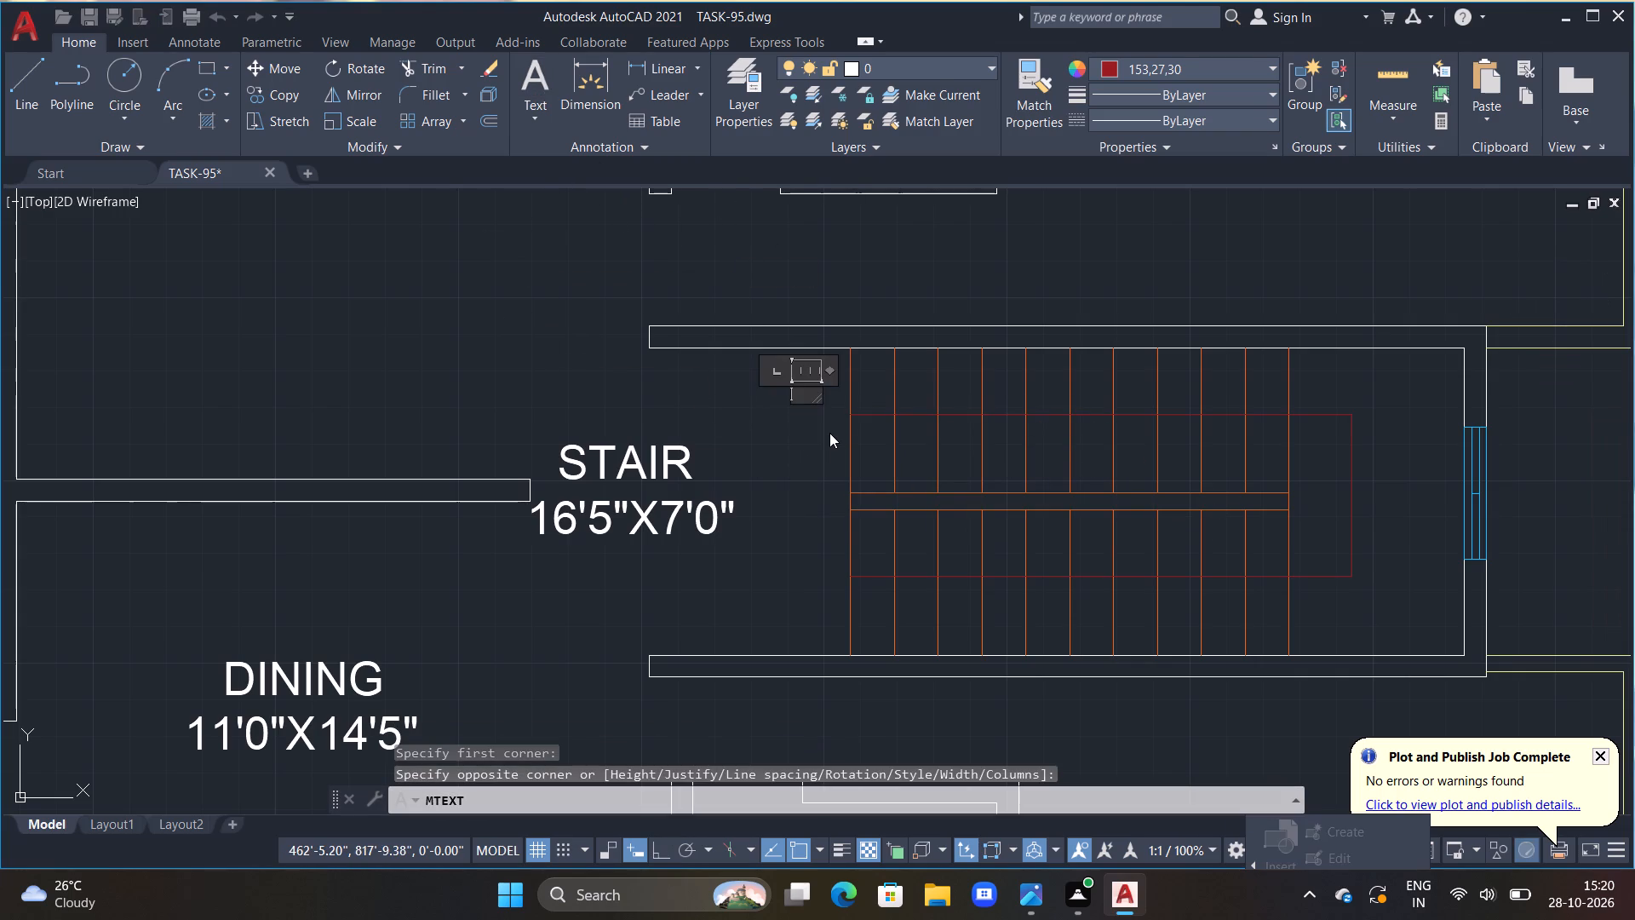
key(v)
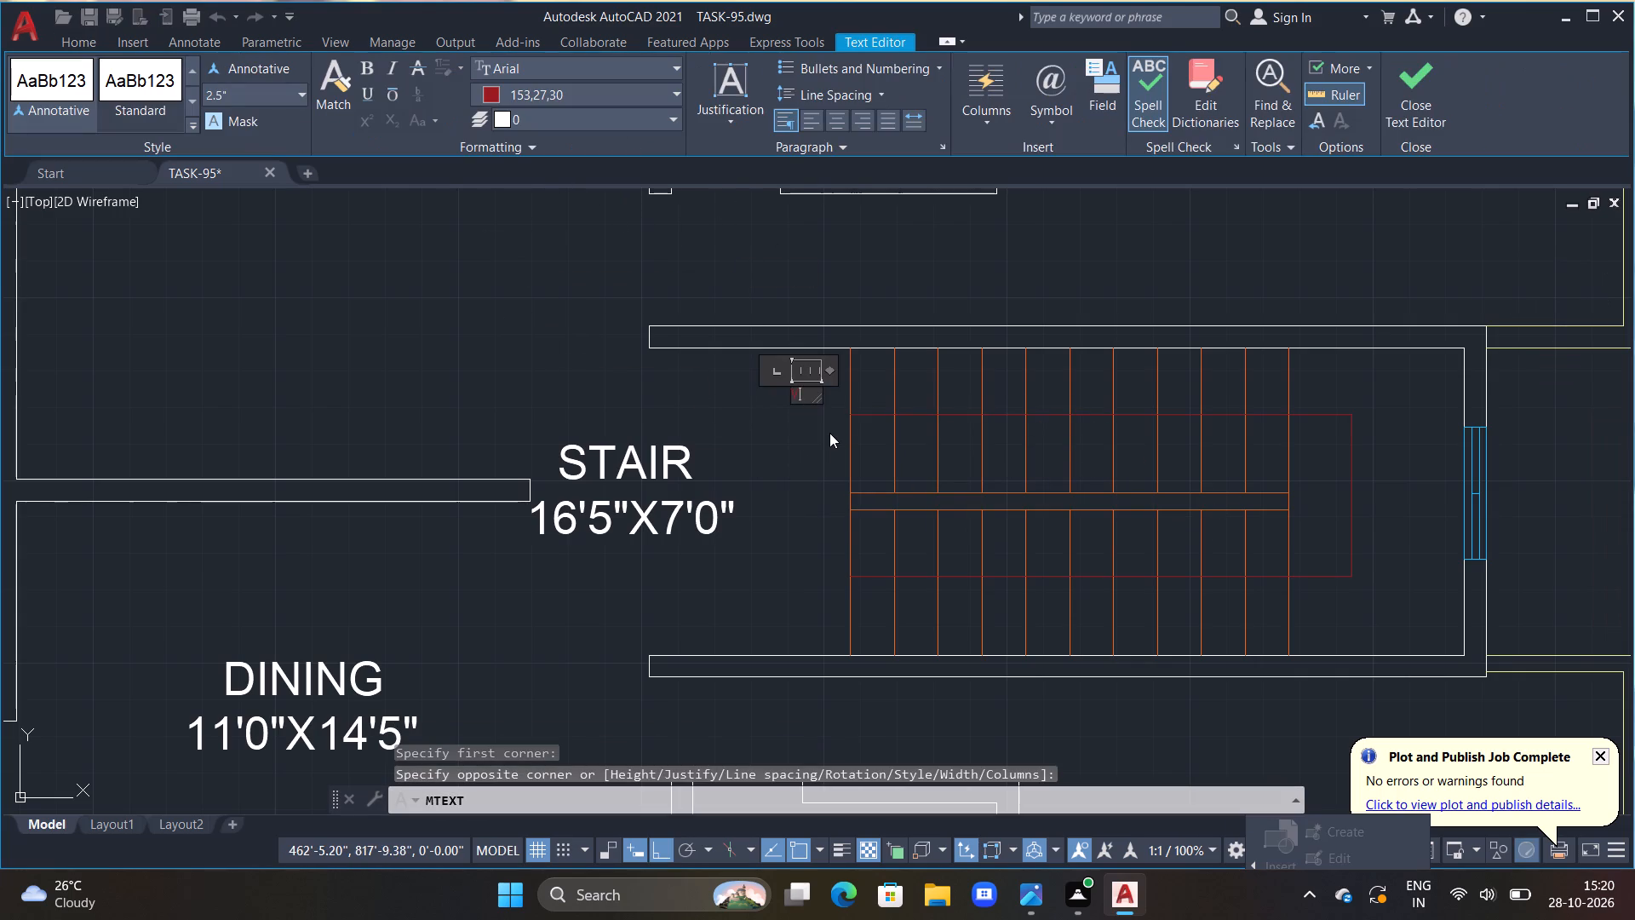
key(BackSpace)
text(UP)
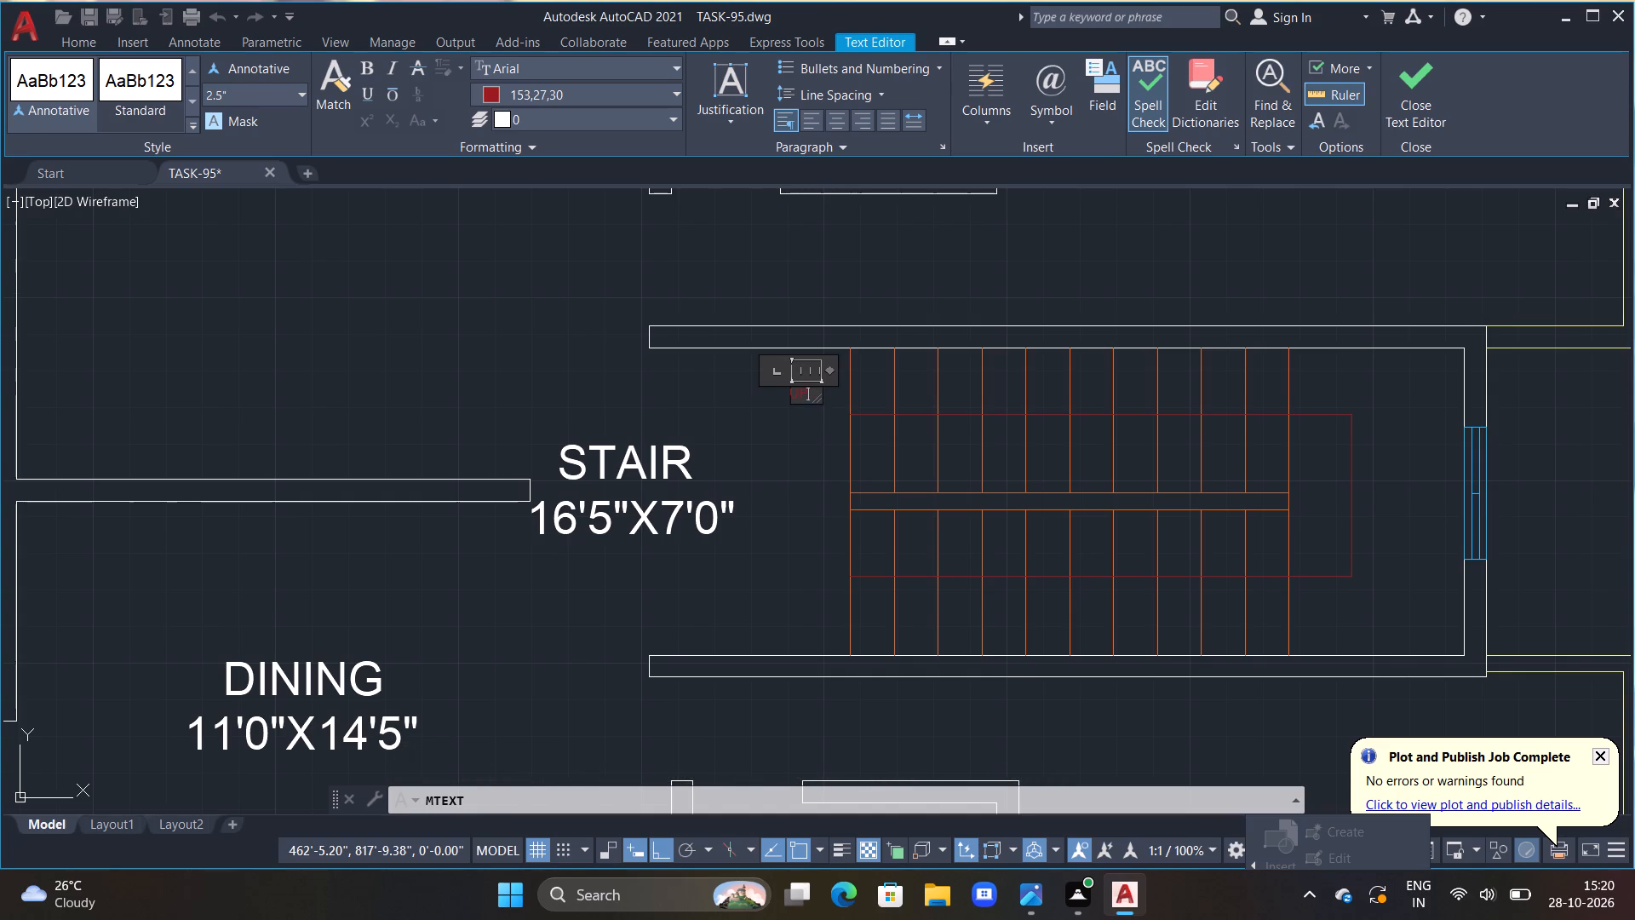
Format the UP text with ByLayer colour and 9" height, and keep the text changes.
drag(813, 391, 726, 396)
click(600, 113)
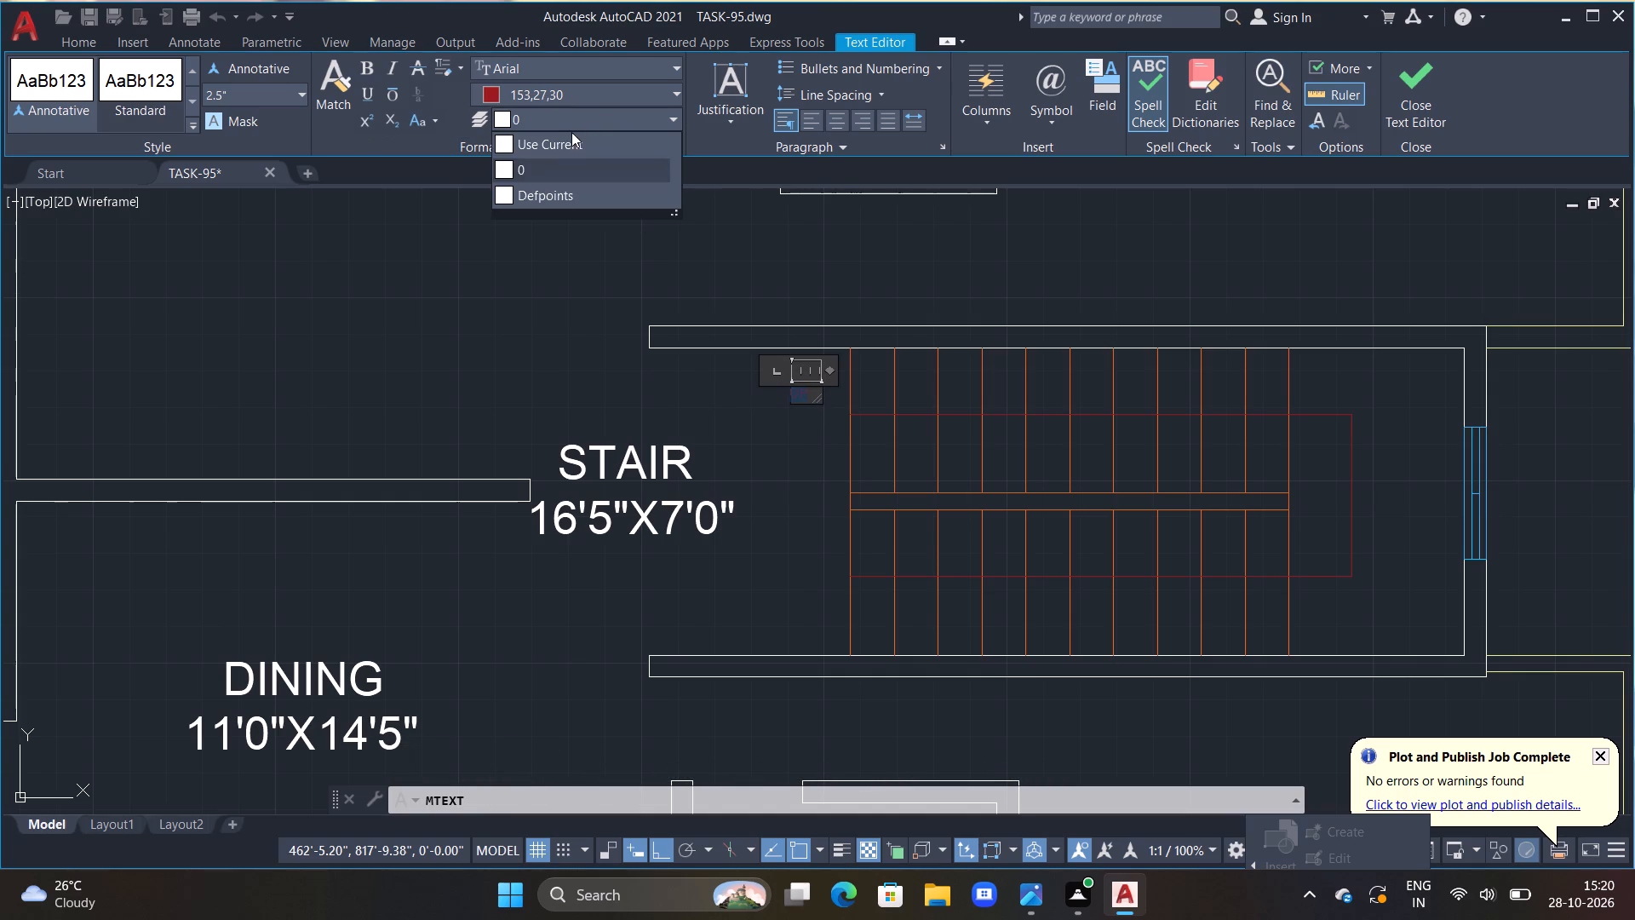
click(569, 115)
click(579, 83)
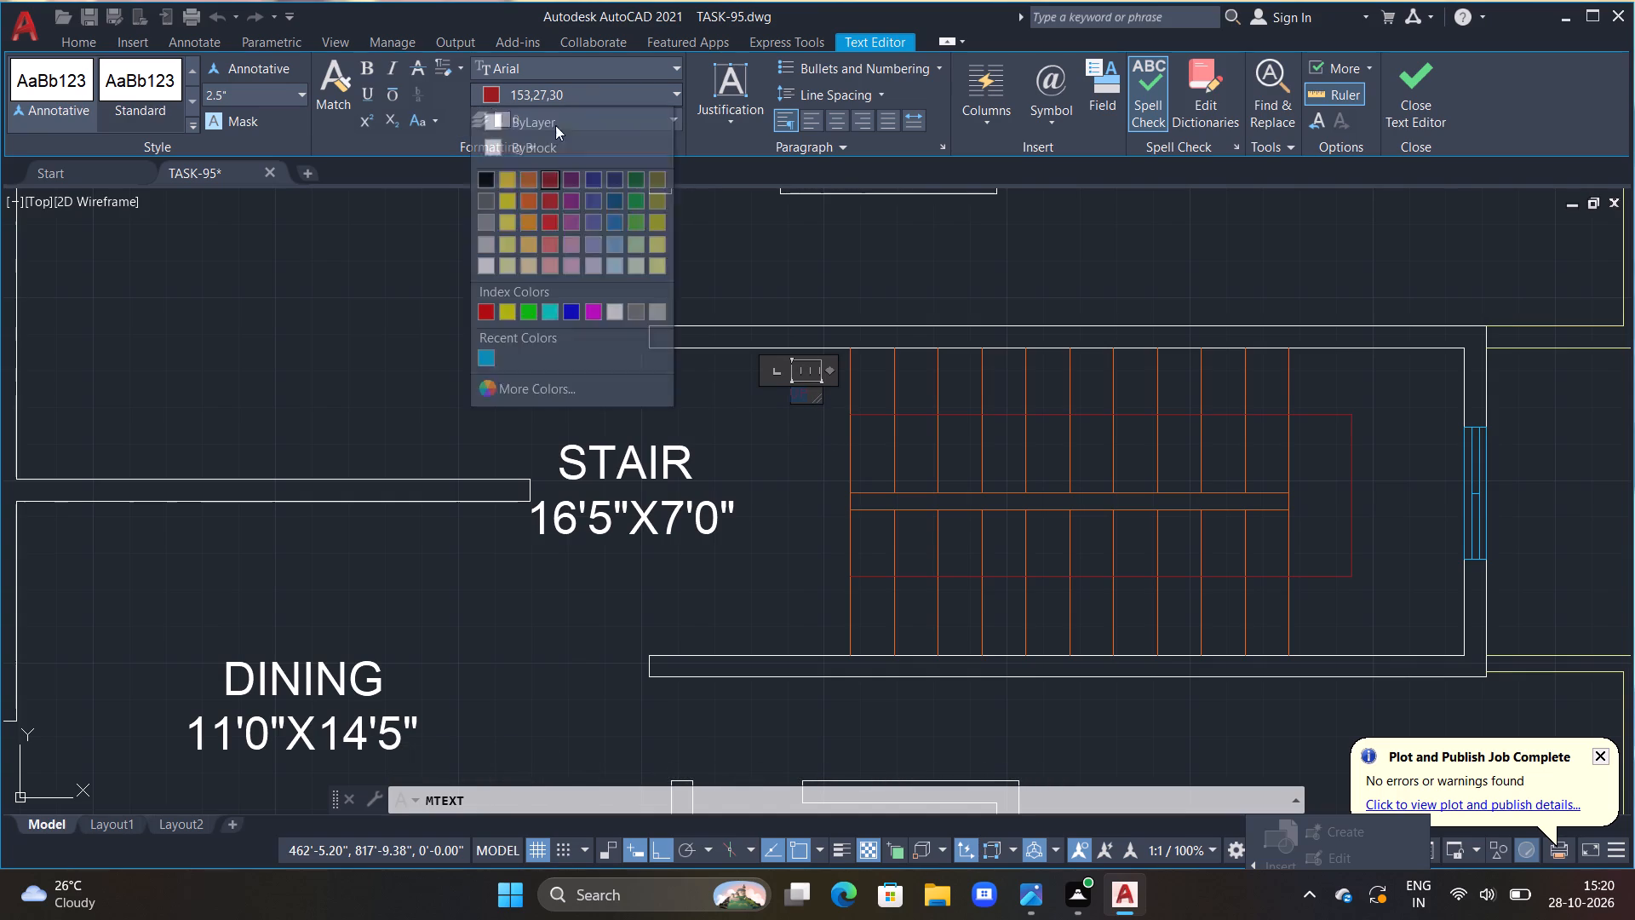
click(491, 126)
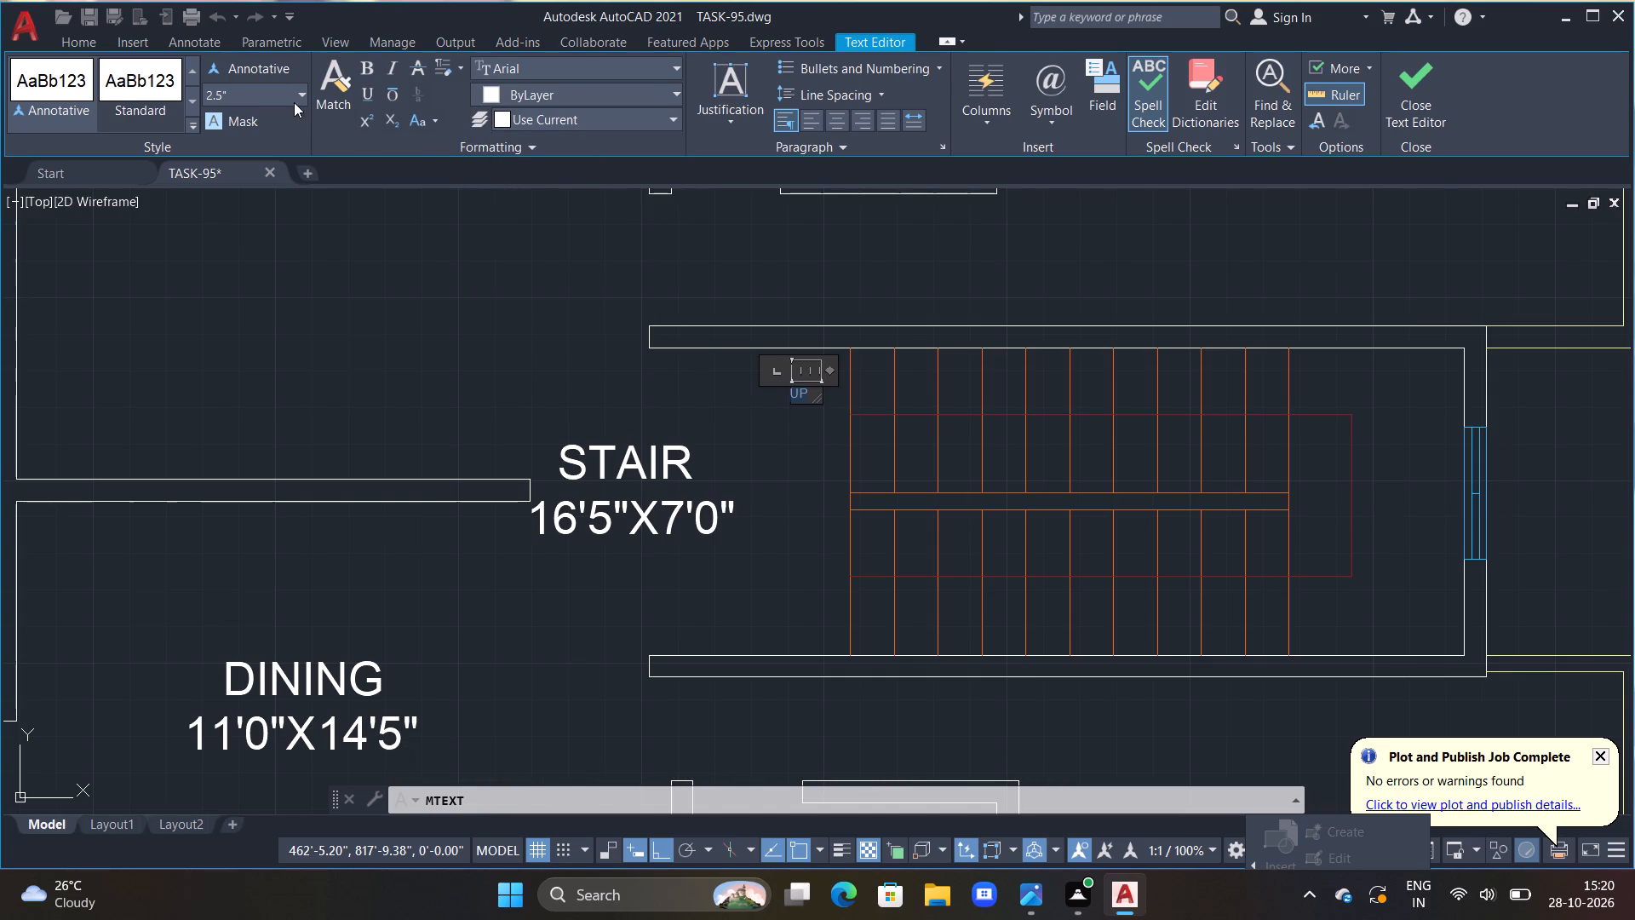
click(292, 89)
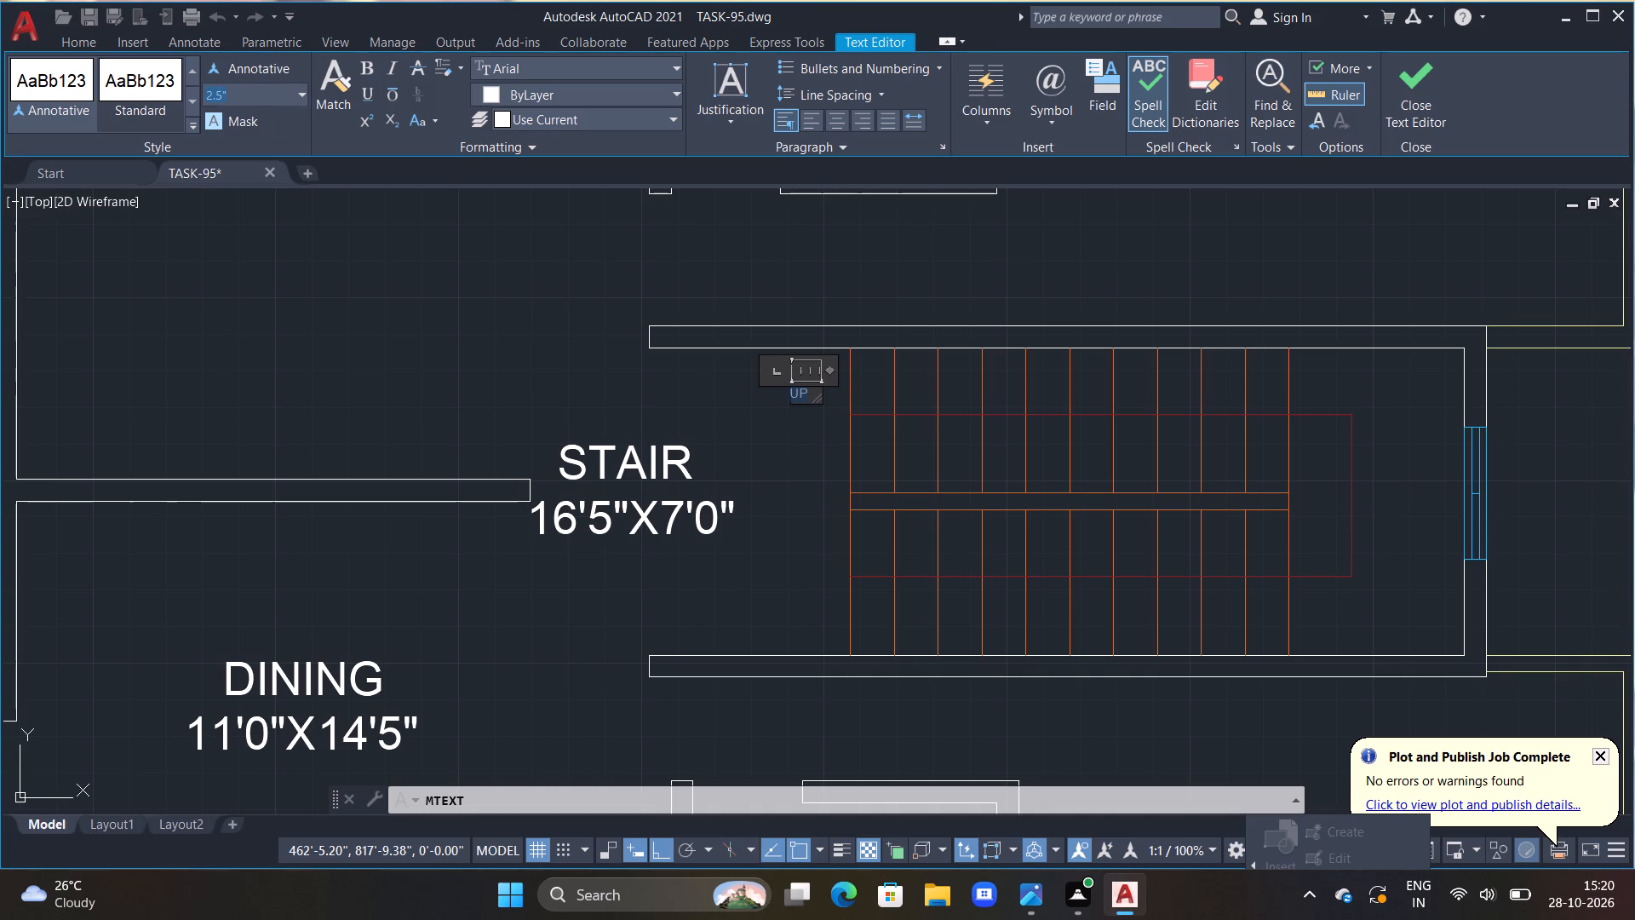
click(297, 90)
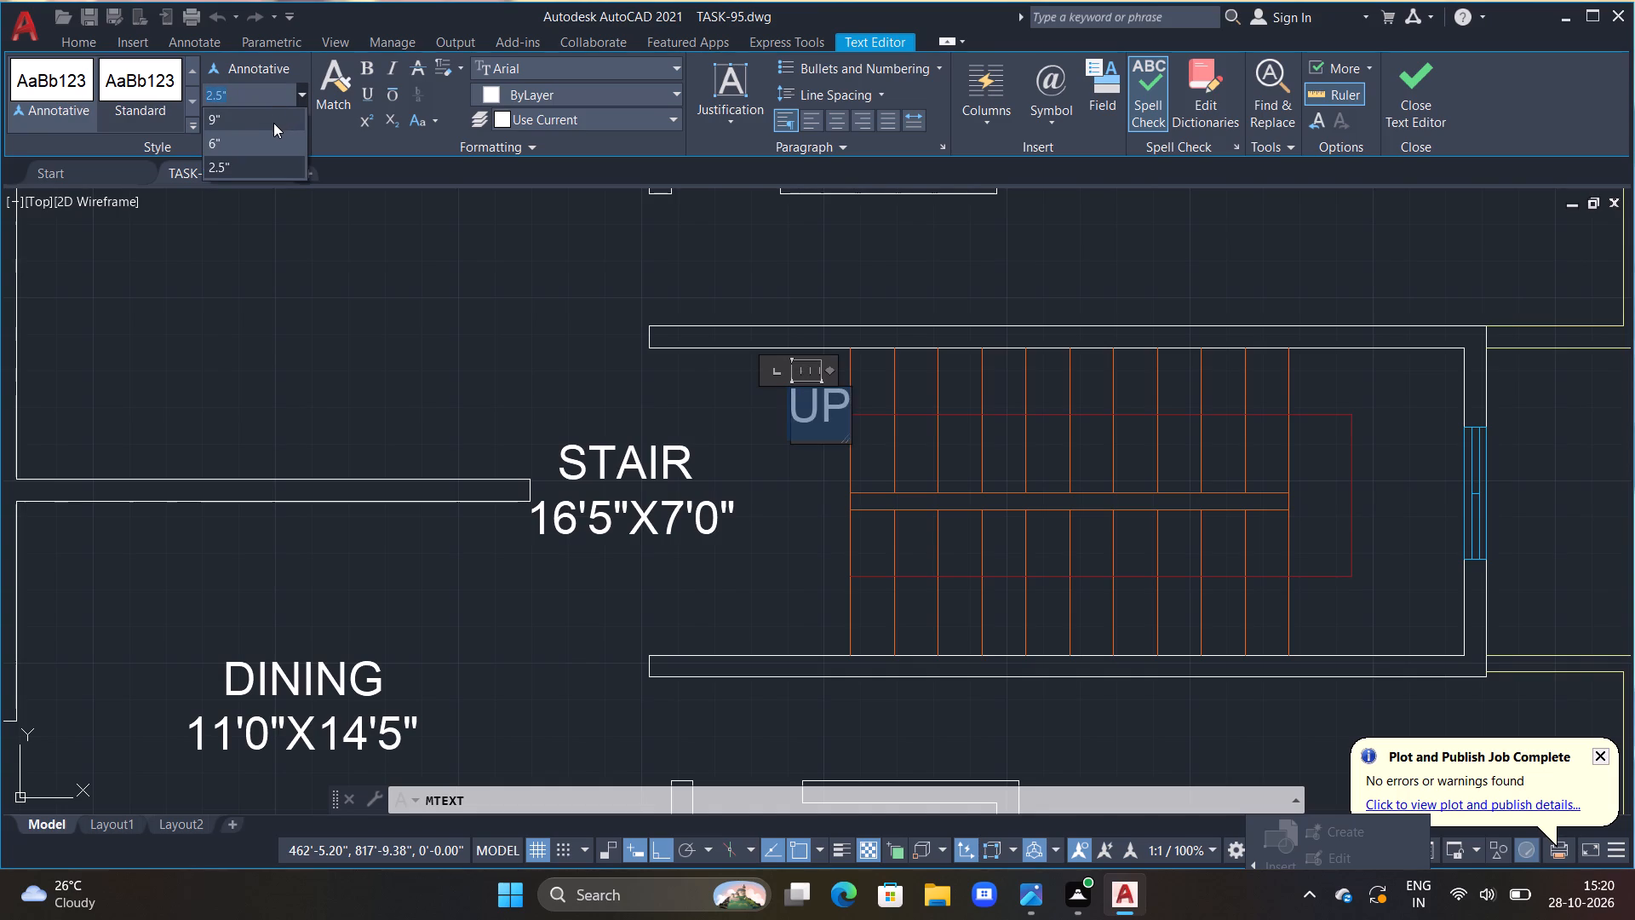
click(273, 123)
key(Escape)
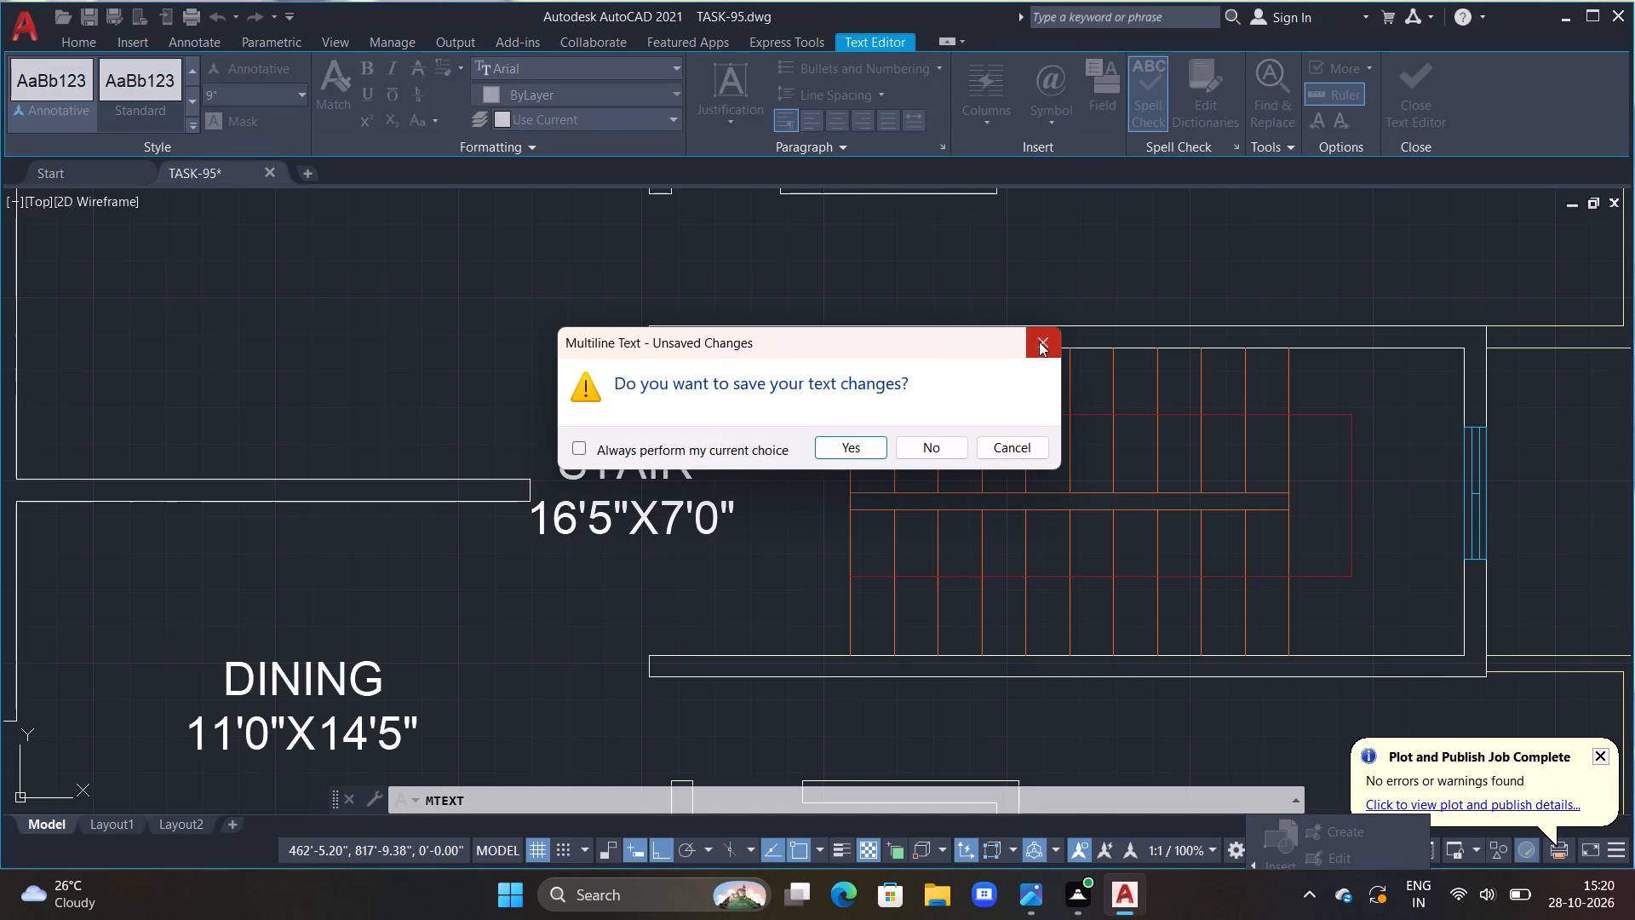
click(1039, 342)
click(1003, 291)
With Ortho off, move the UP label about 7" away from the first tread, diagonally down towards the STAIR label.
middle_drag(800, 456, 817, 370)
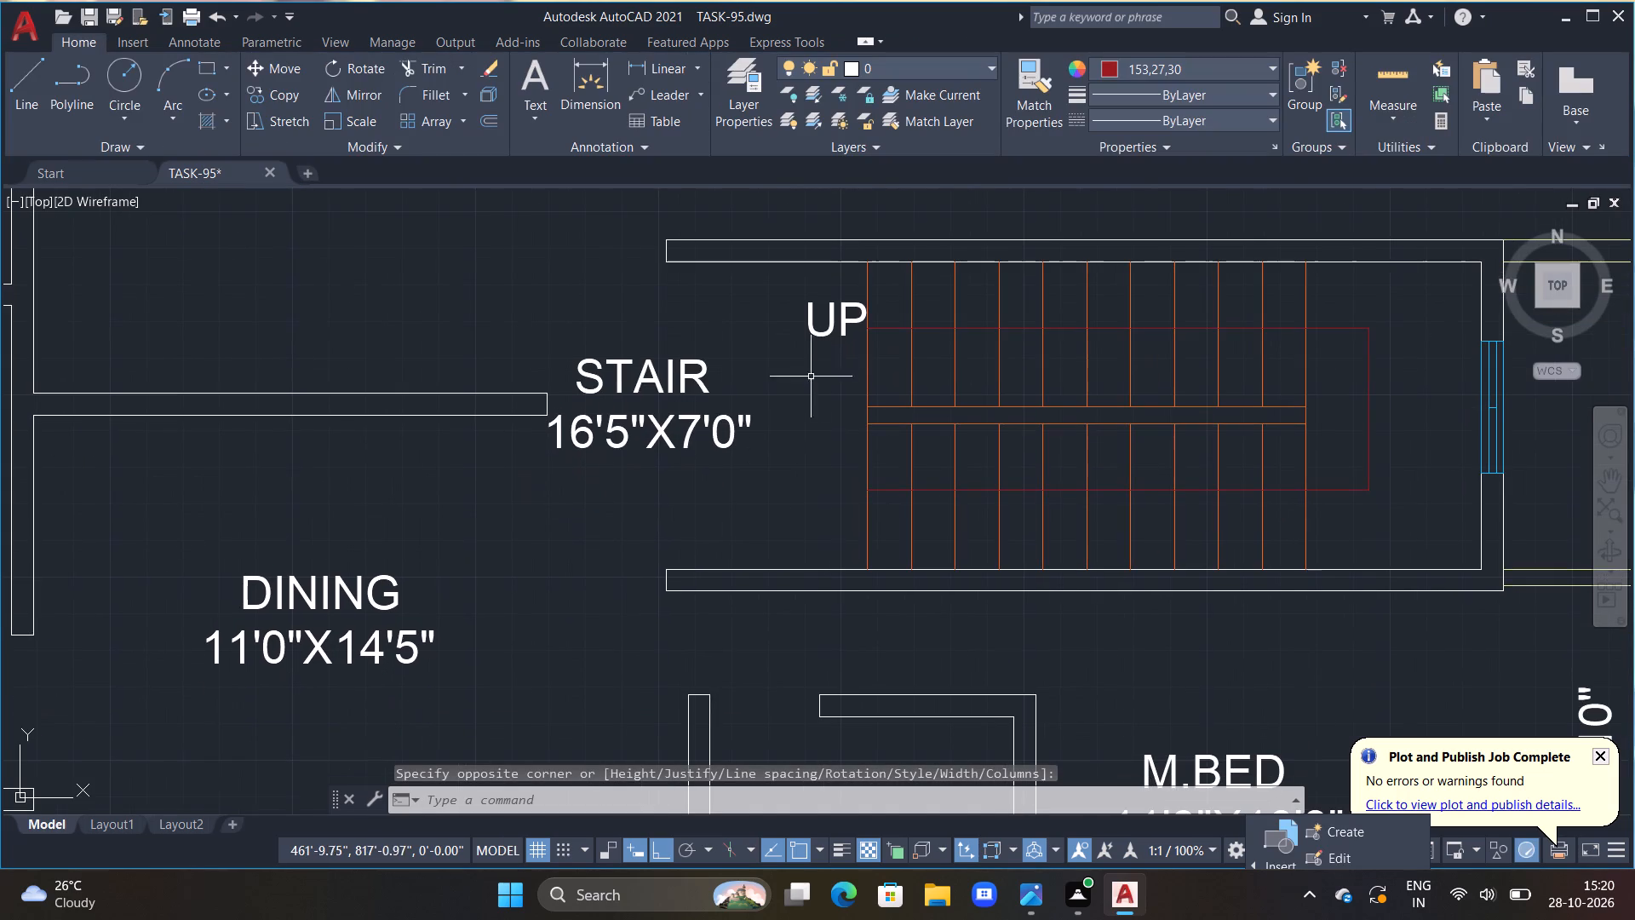
double_click(810, 318)
text(M)
key(space)
drag(813, 431, 807, 445)
key(F8)
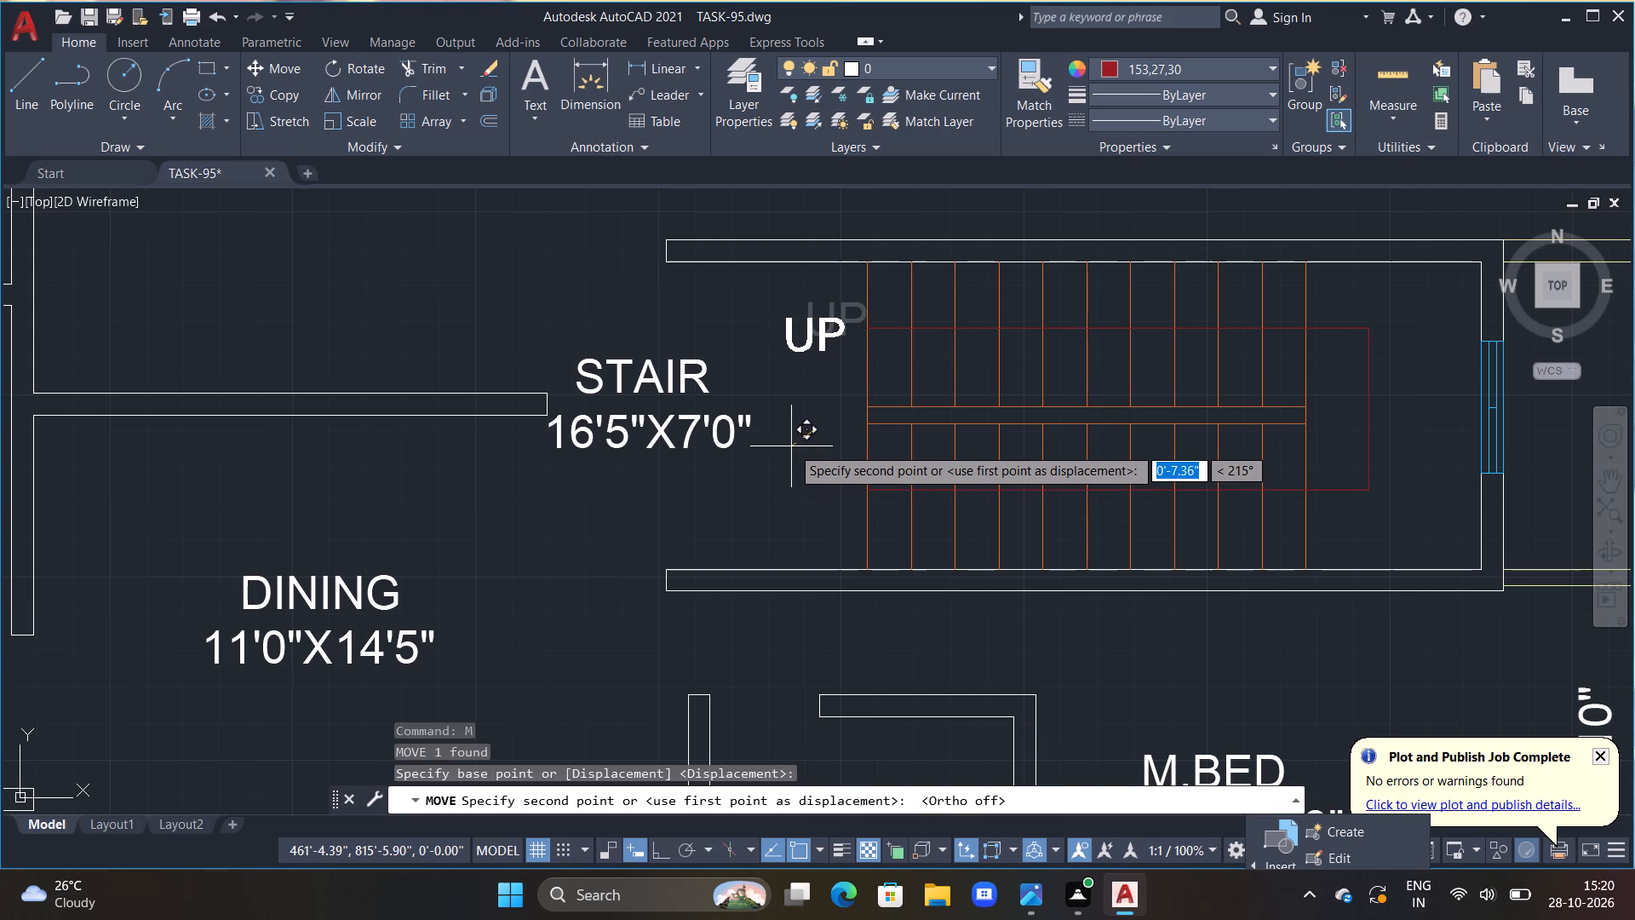
click(791, 446)
Copy the UP label to below the stair's size text, near the start of the lower flight.
click(805, 342)
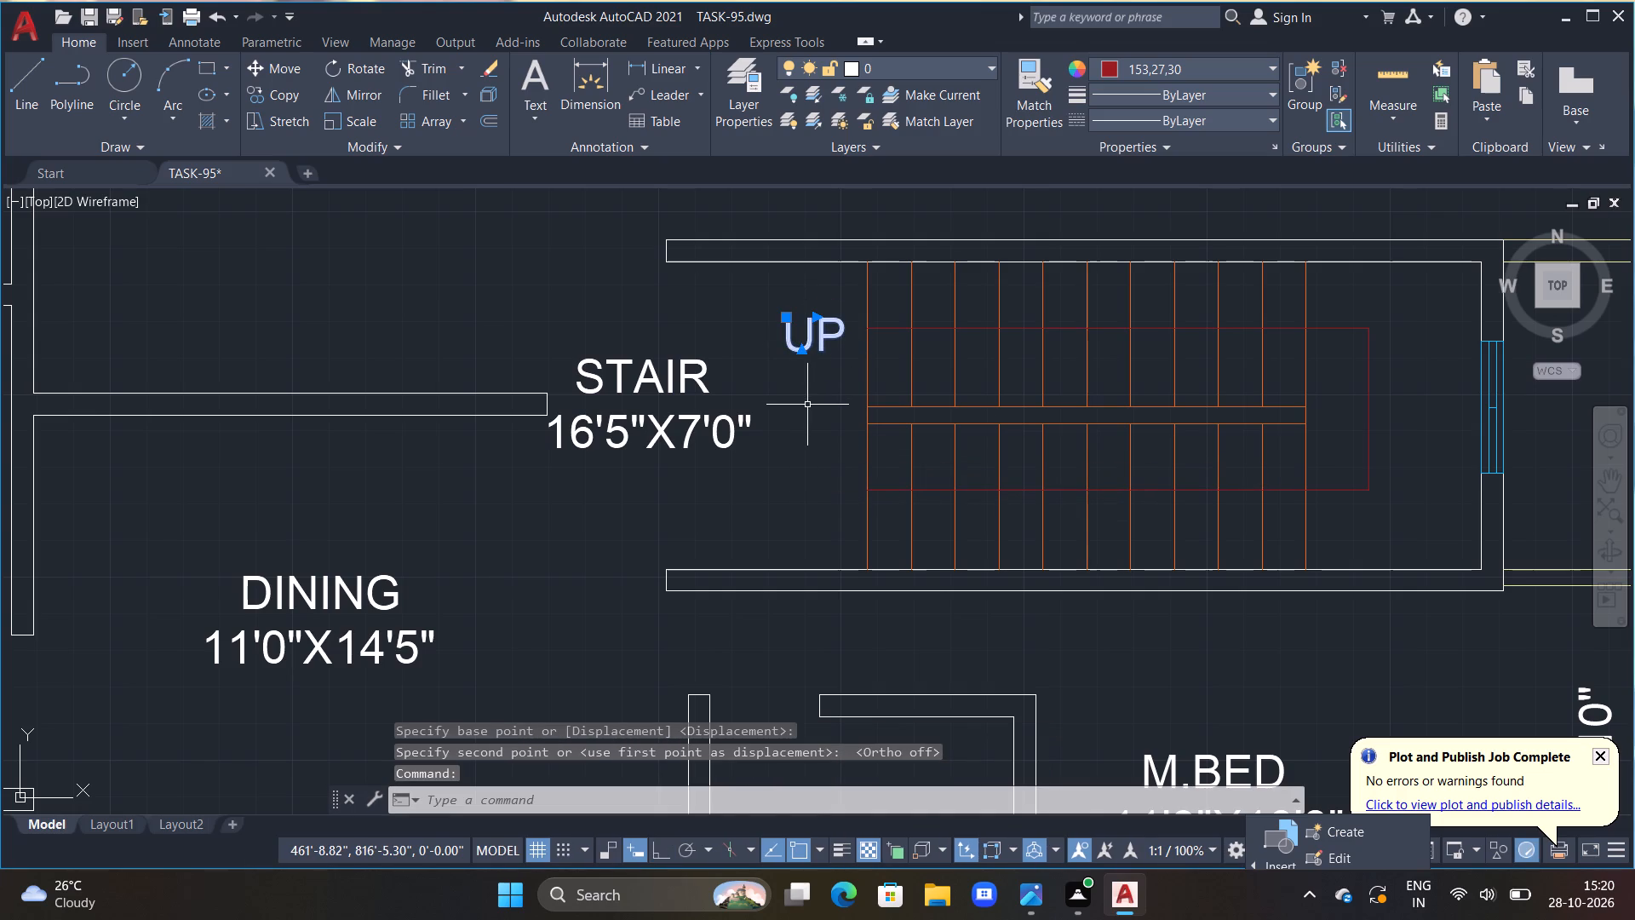
text(CO)
key(space)
drag(807, 405, 808, 432)
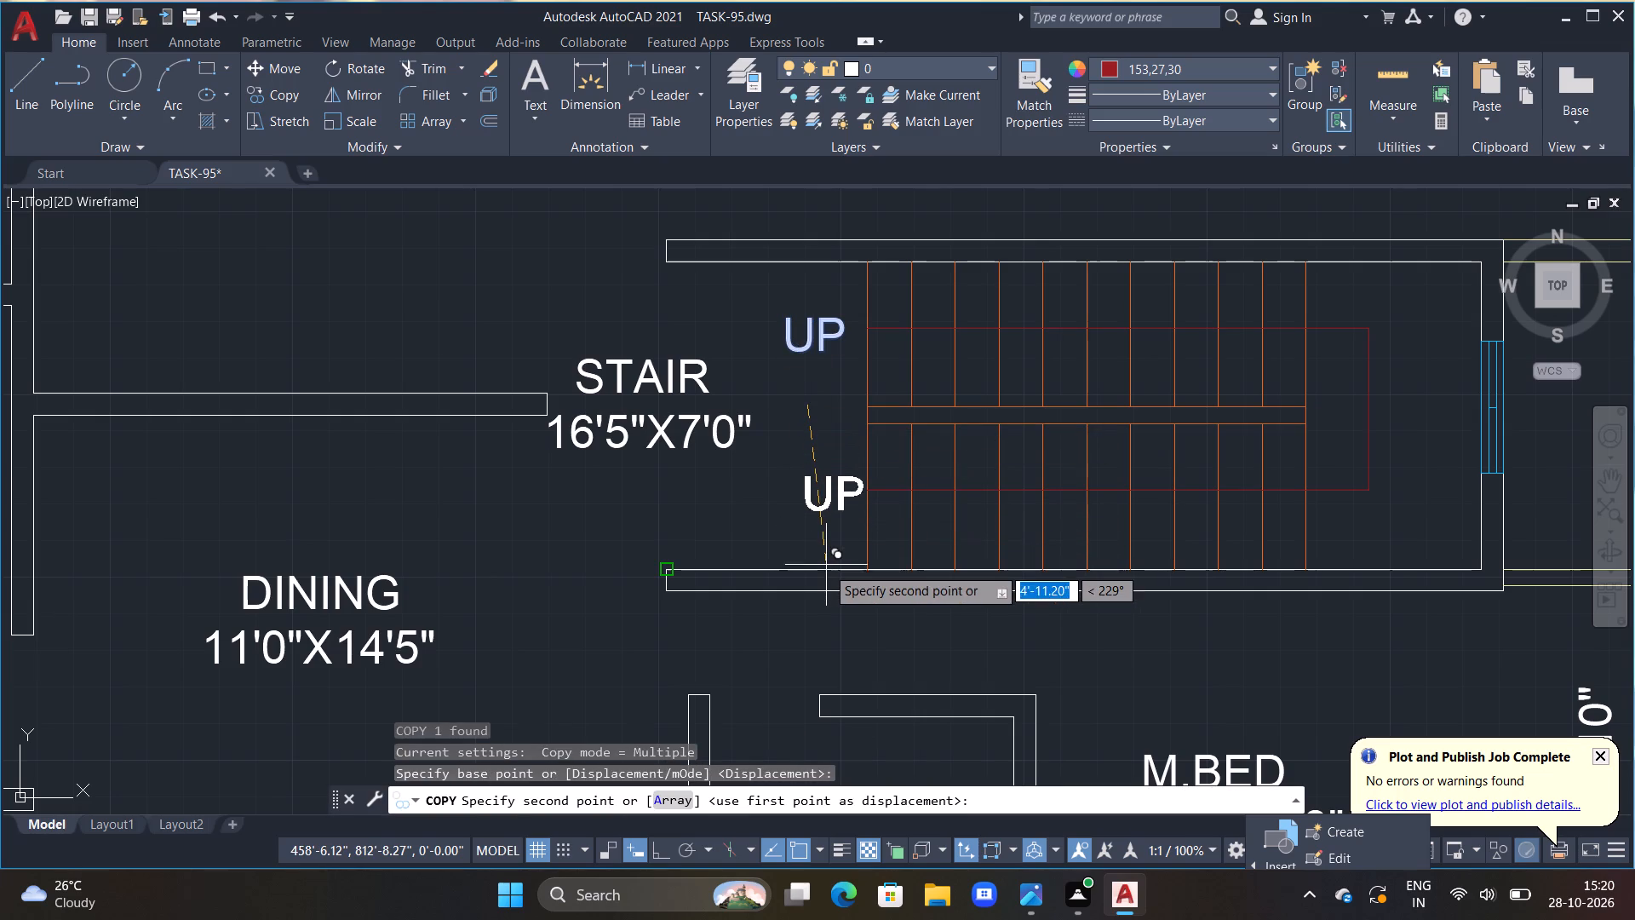
double_click(819, 567)
key(Escape)
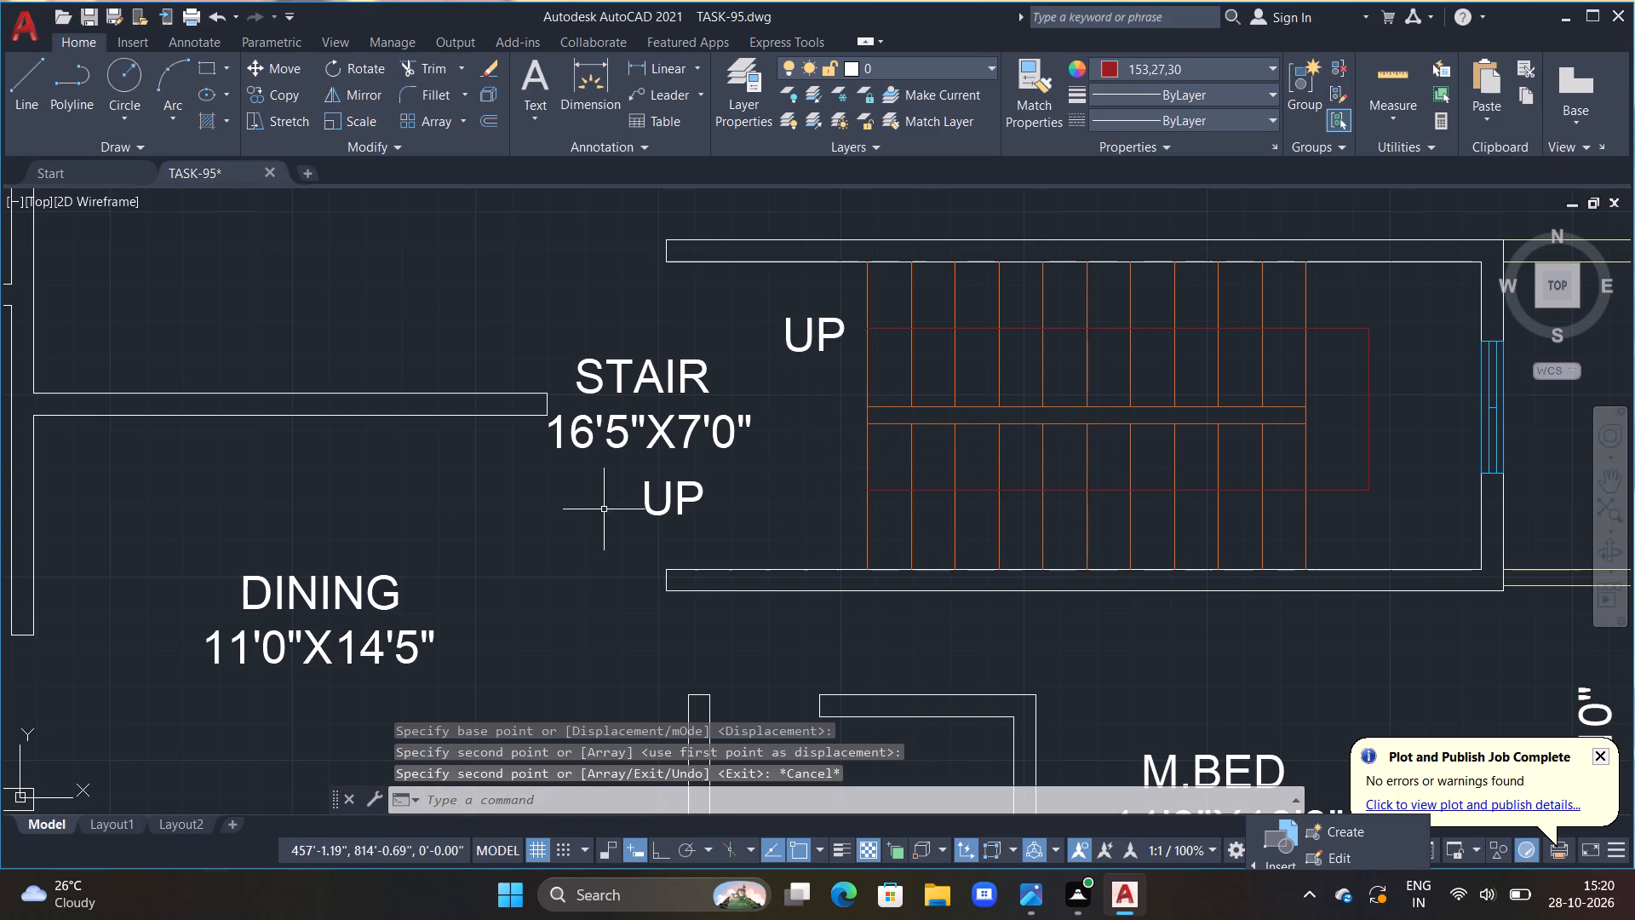
key(Escape)
Widen the copied label's text frame and replace its text with DN.
double_click(652, 509)
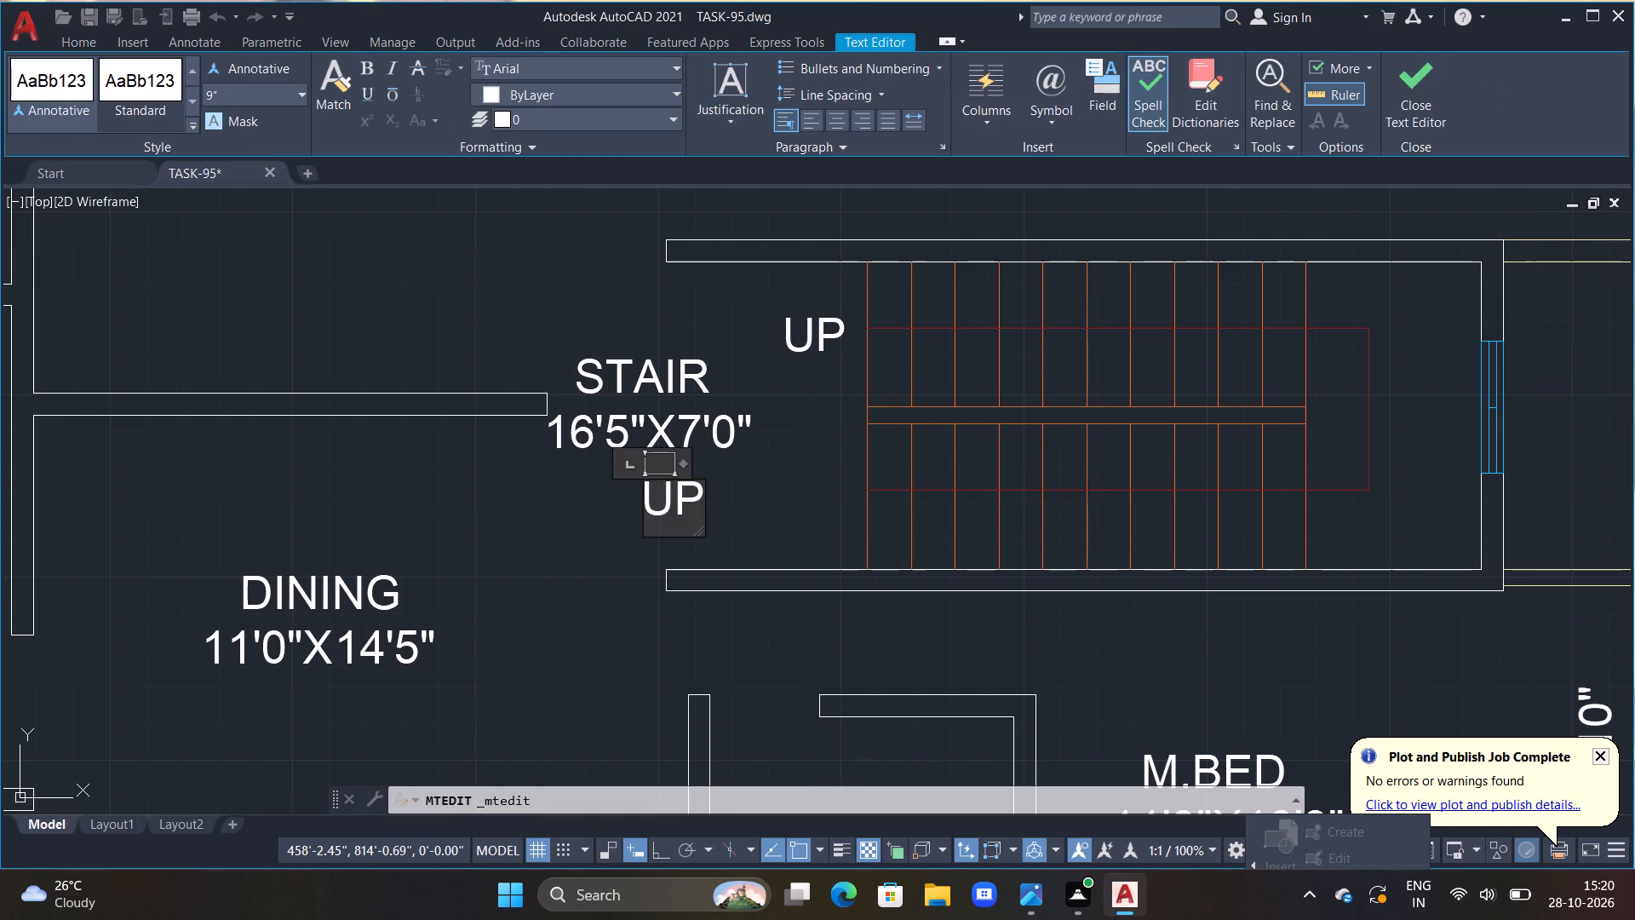
scroll(698, 512, up, 1)
drag(703, 543, 790, 589)
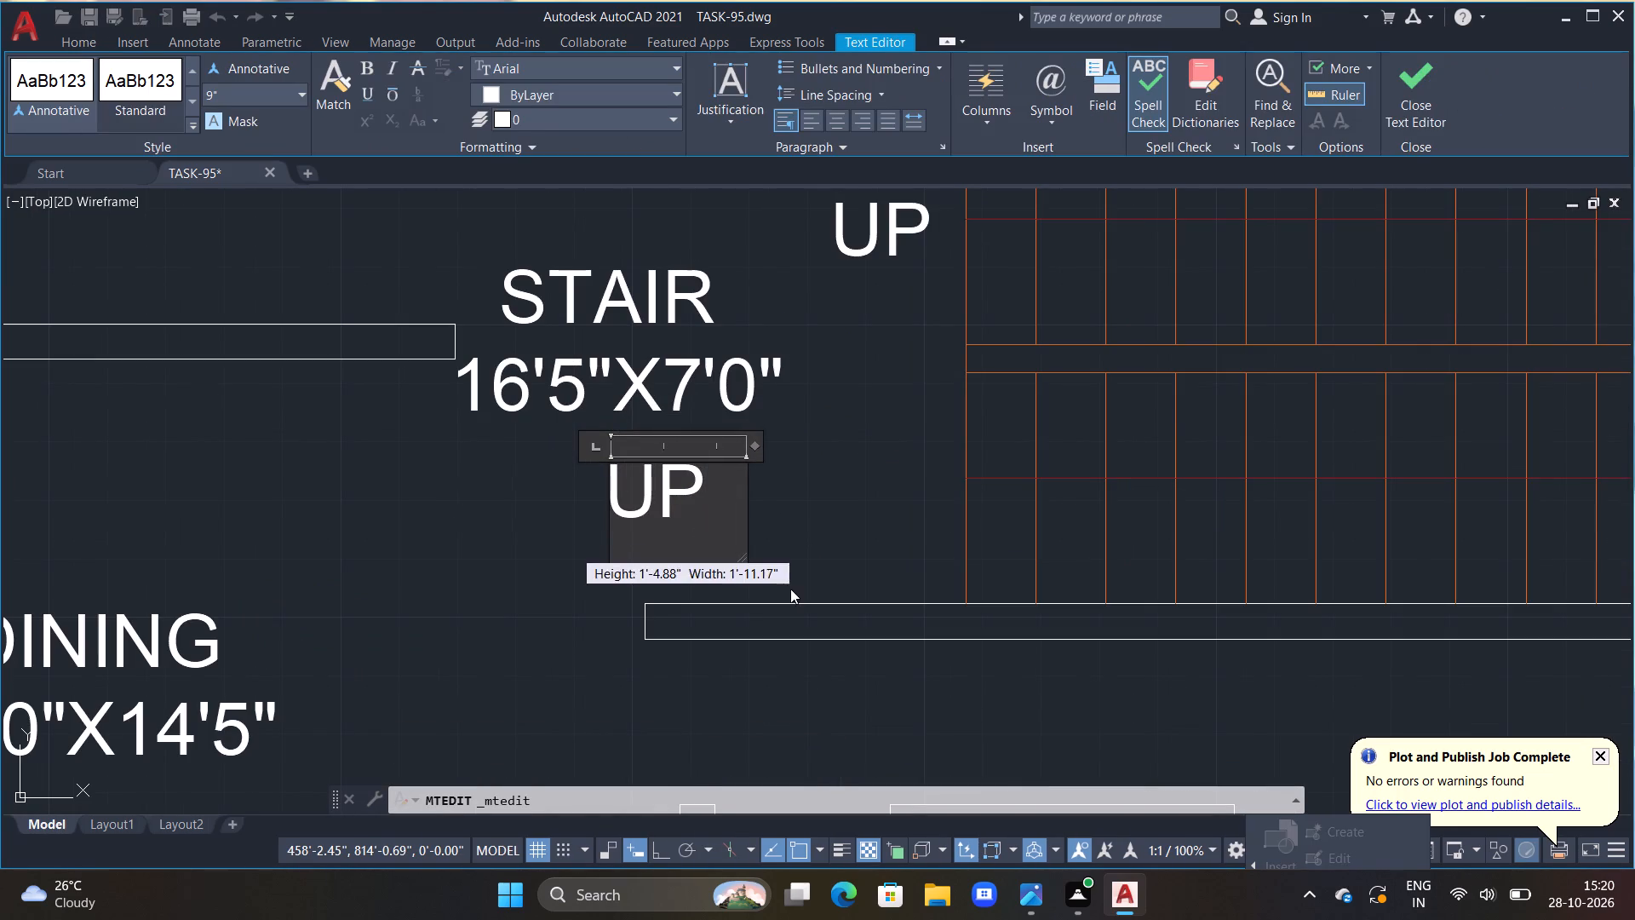
click(734, 486)
key(BackSpace)
key(BackSpace)
key(space)
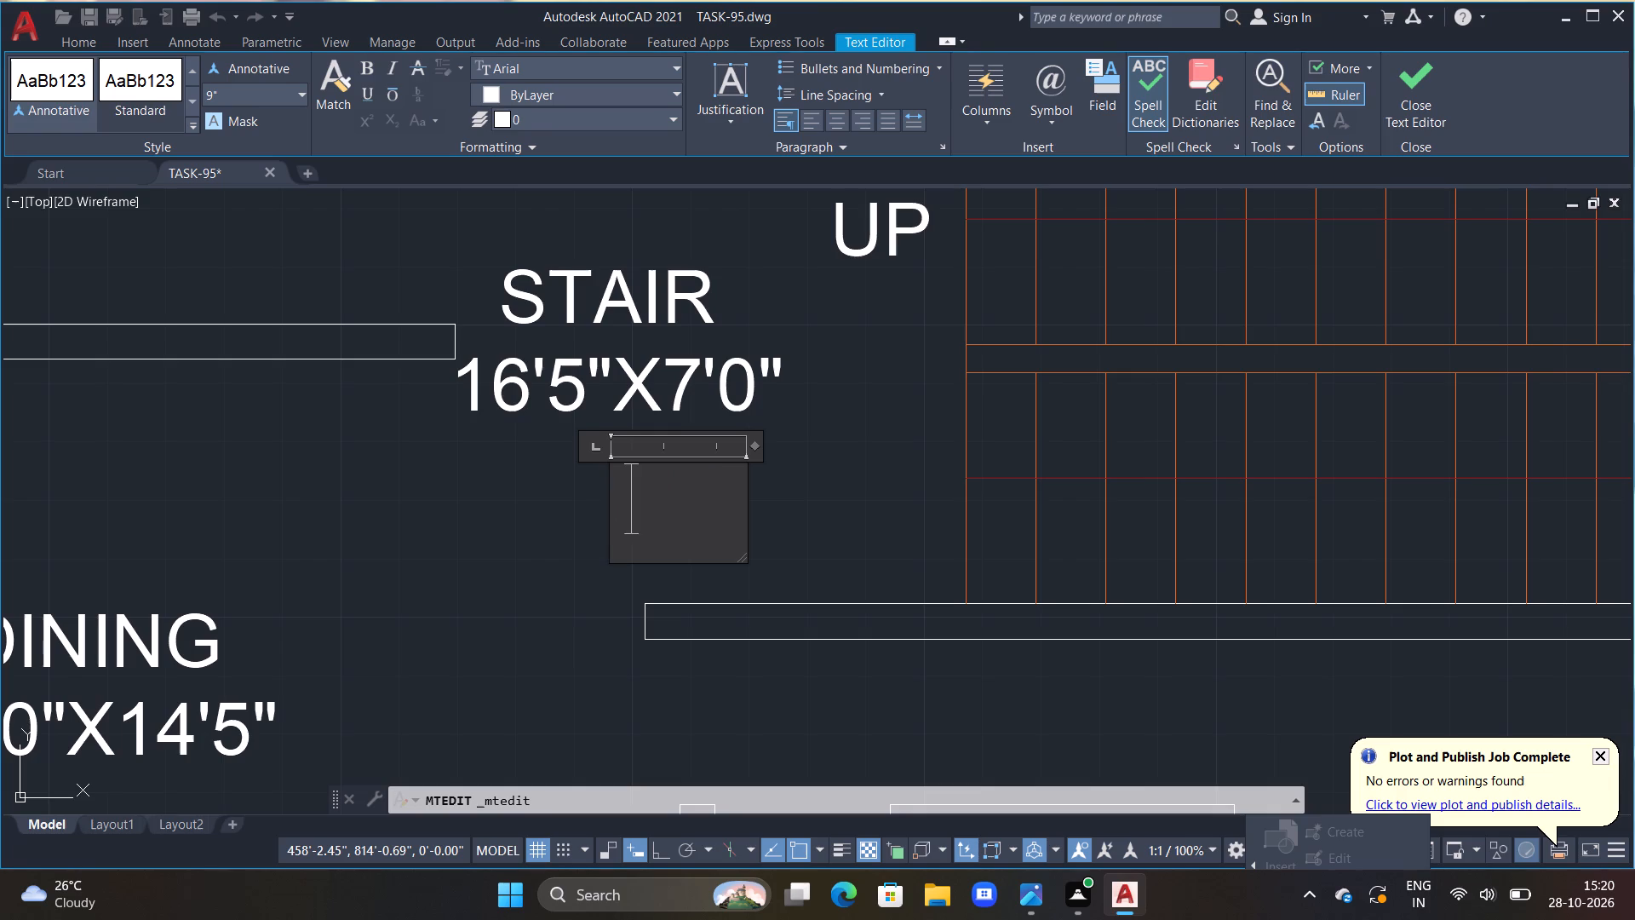
text(DN)
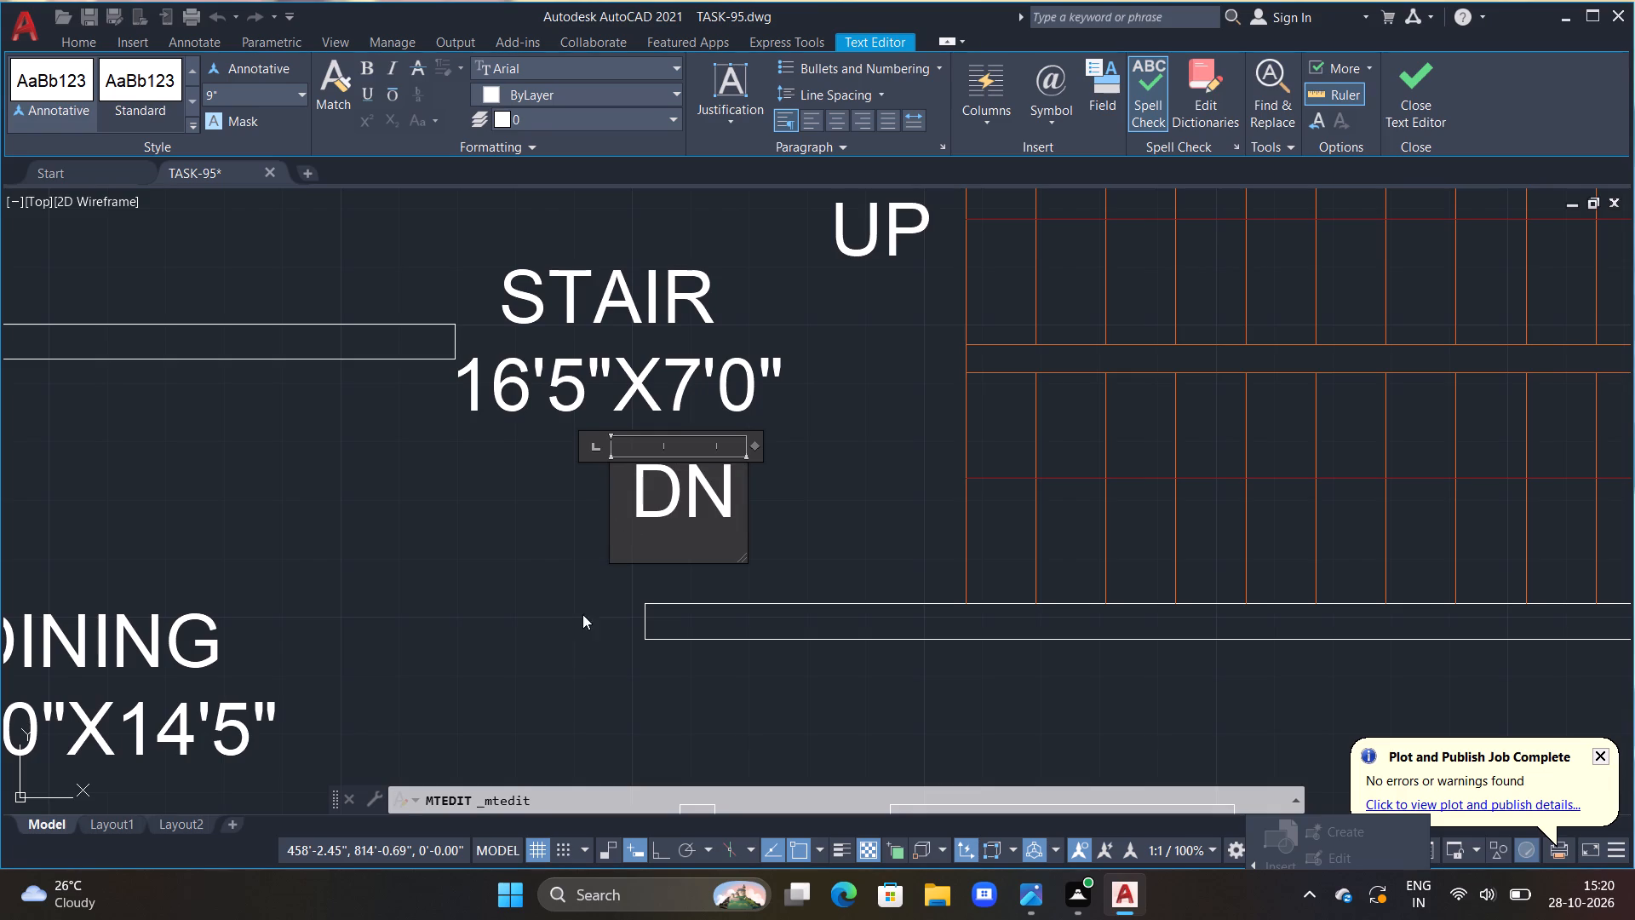
click(531, 629)
Move the DN label next to the first tread of the lower flight.
click(698, 488)
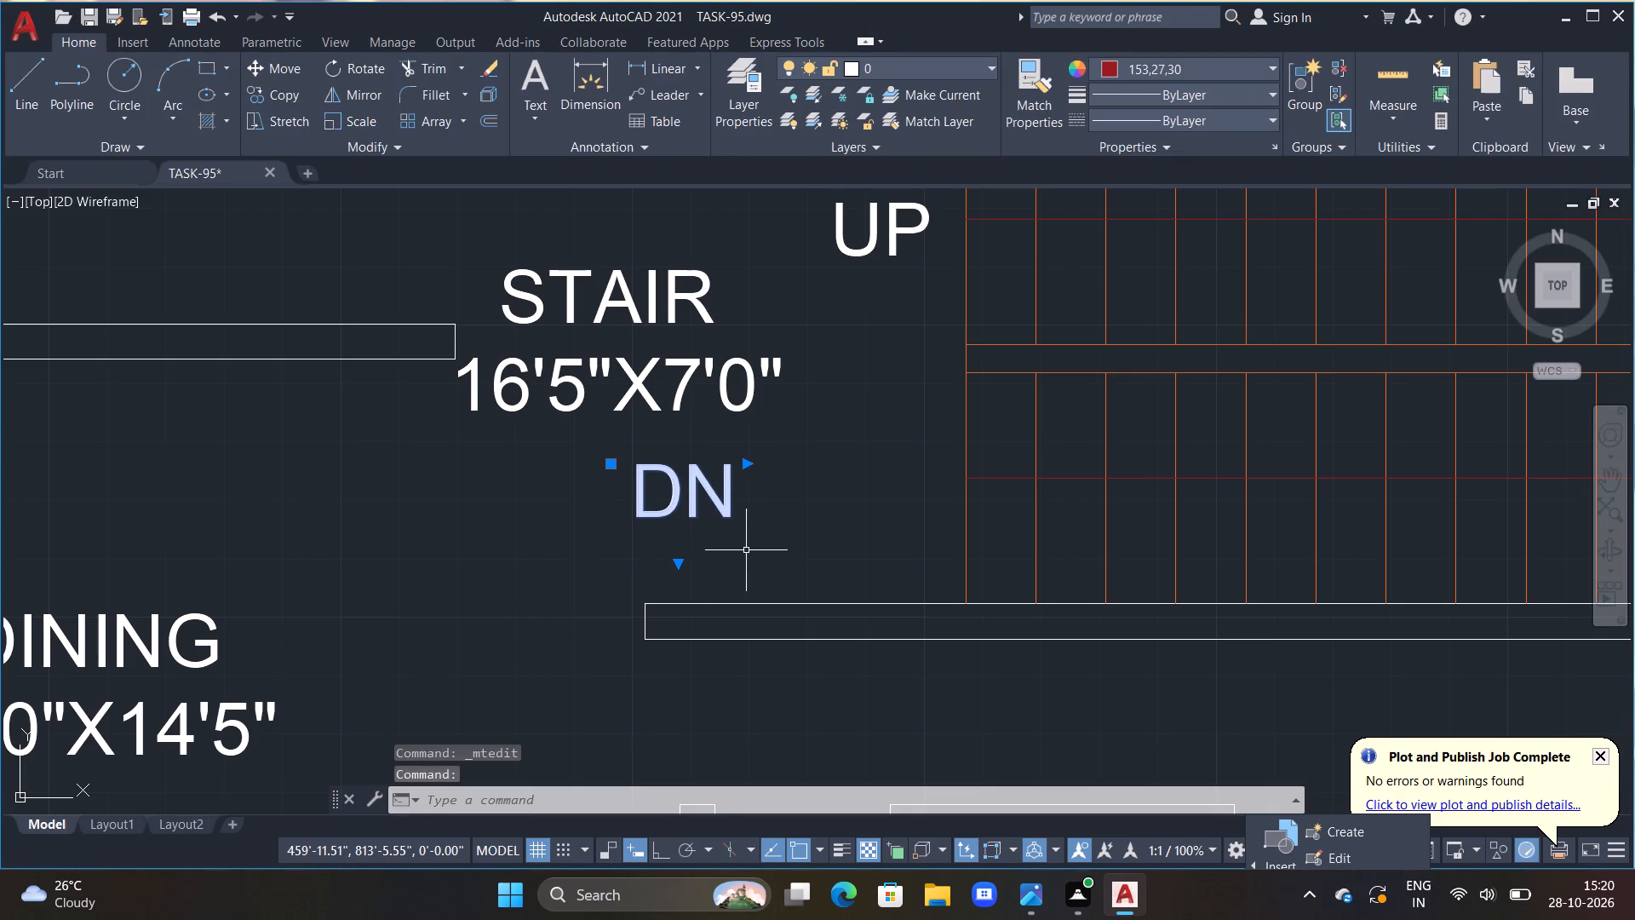
key(m)
key(space)
drag(754, 553, 800, 549)
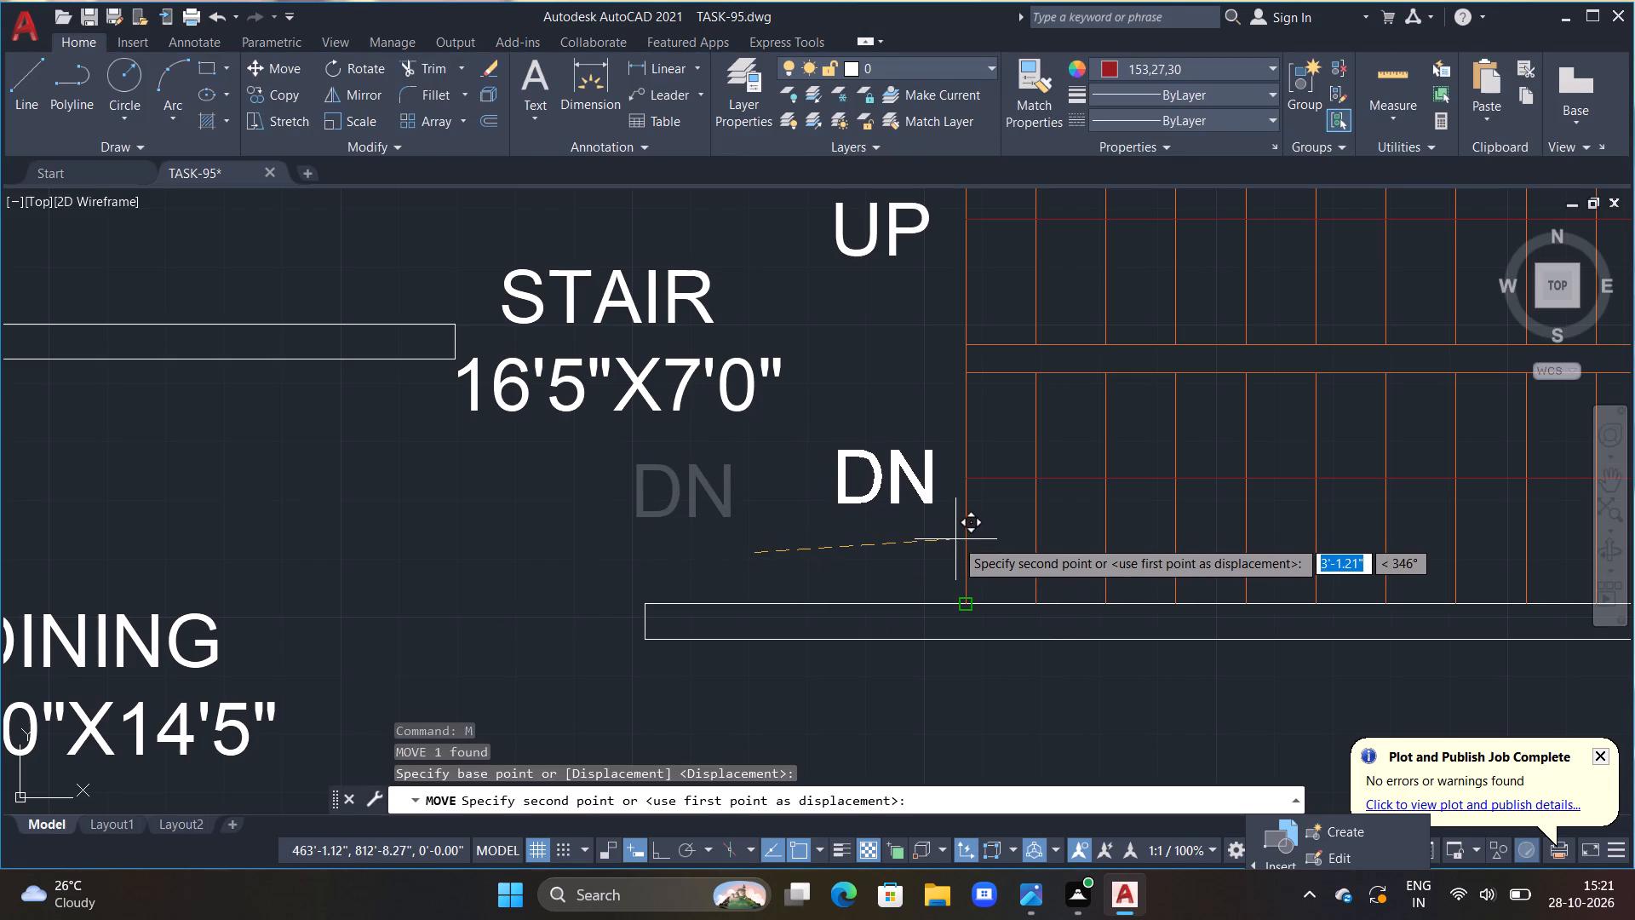
click(956, 539)
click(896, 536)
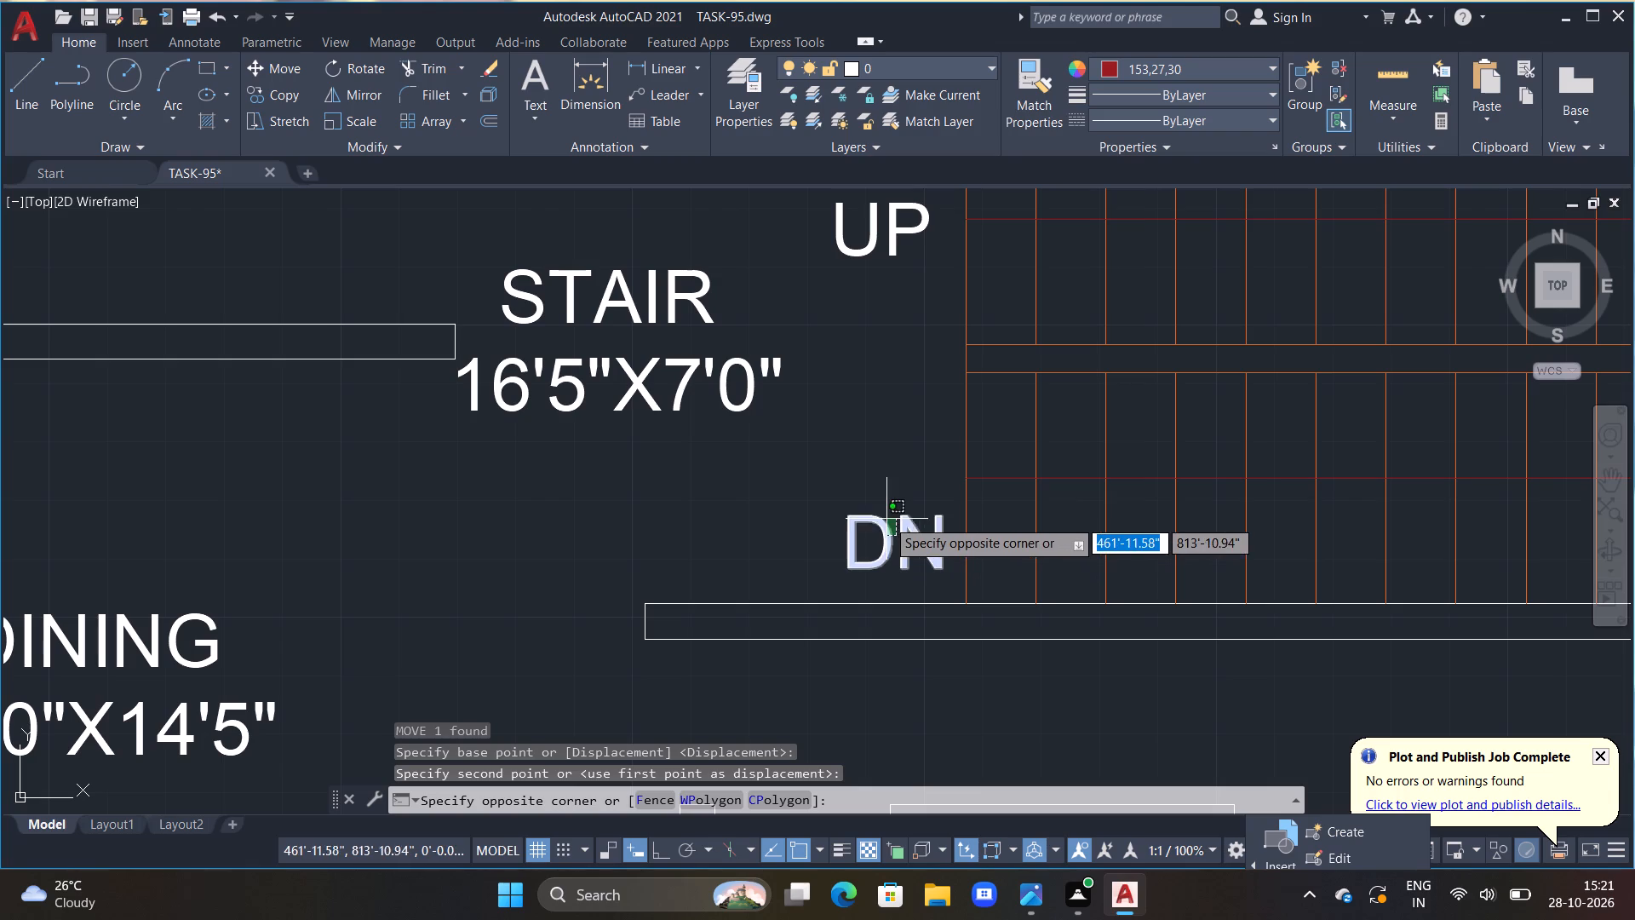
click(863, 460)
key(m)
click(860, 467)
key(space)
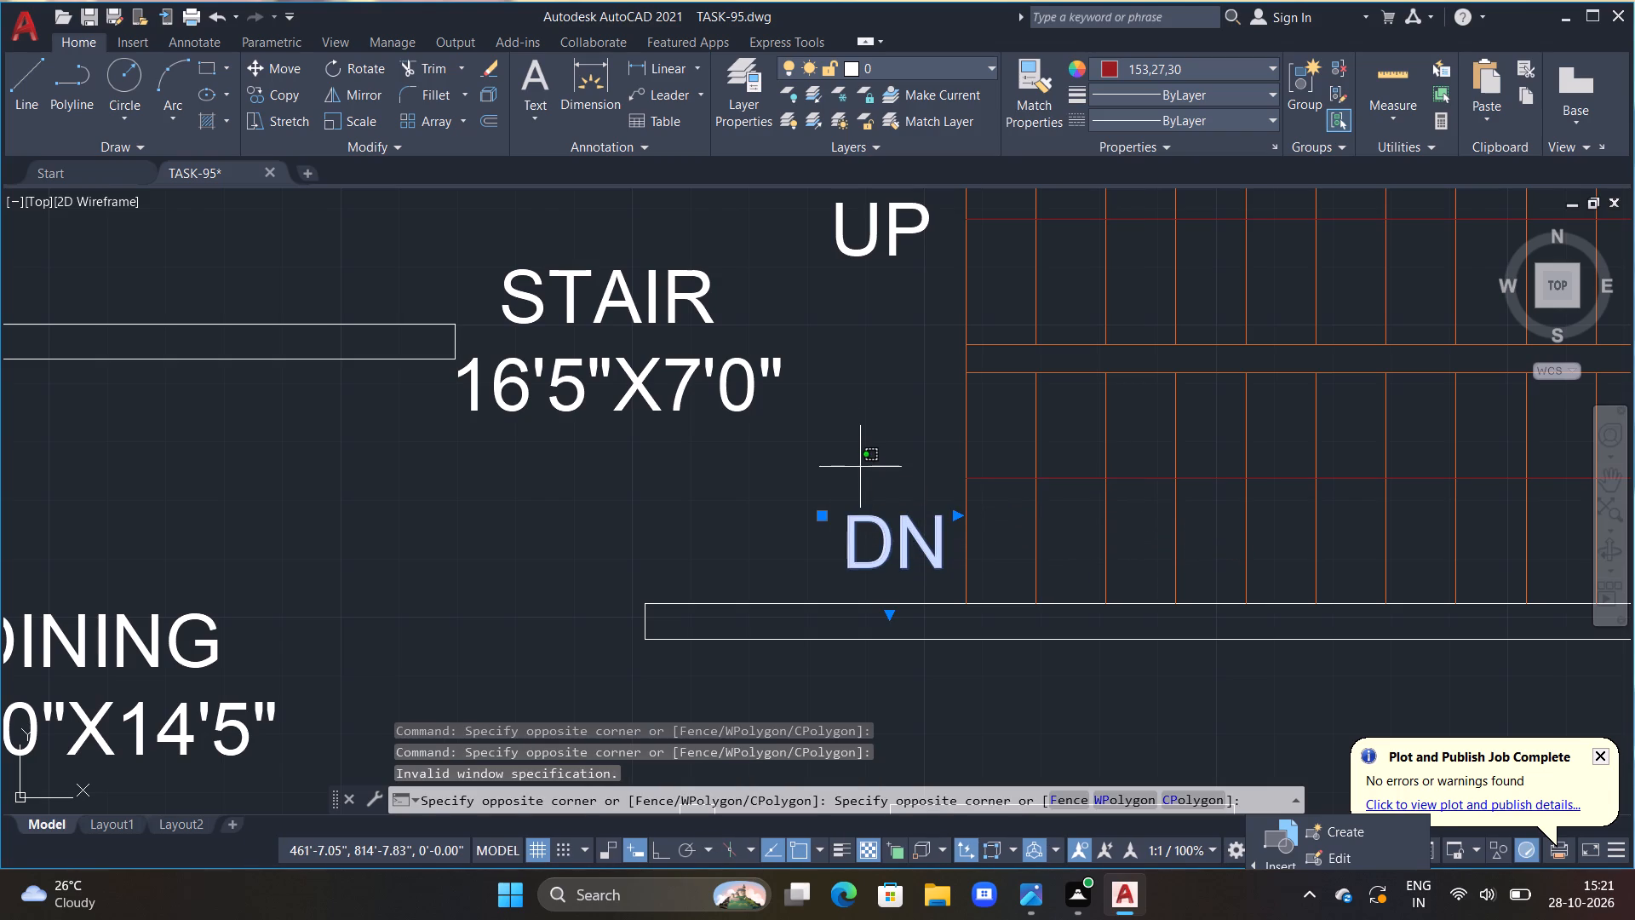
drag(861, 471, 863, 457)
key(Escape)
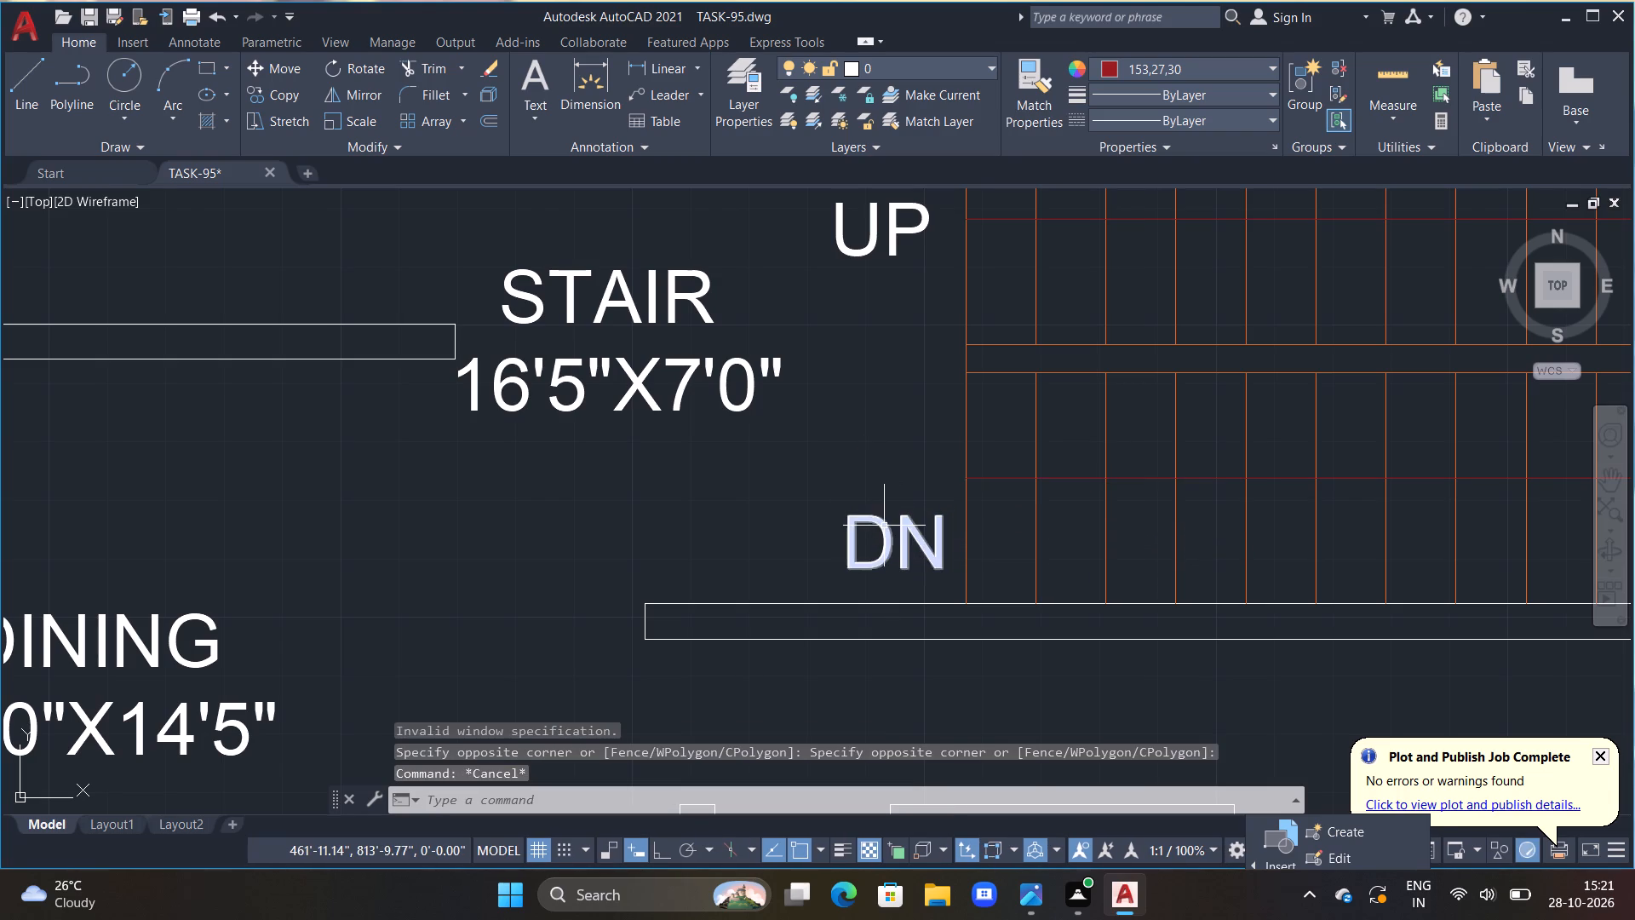
Move the DN label up so it lines up with the lower flight's red path line.
drag(884, 526, 659, 554)
text(M)
key(space)
click(663, 550)
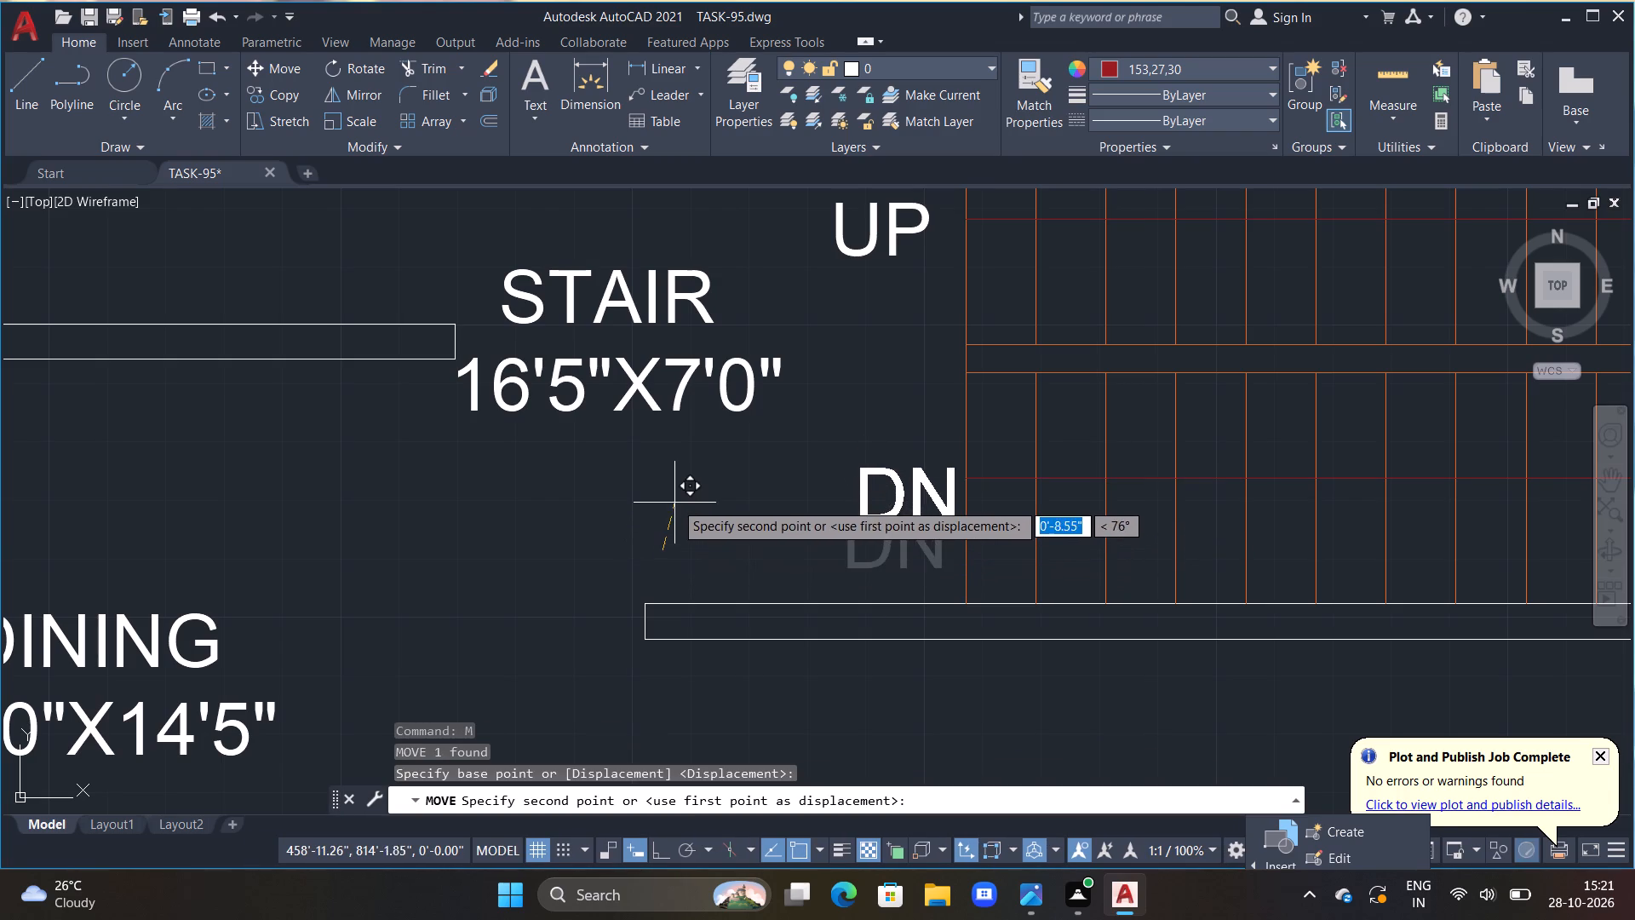
click(674, 490)
key(Escape)
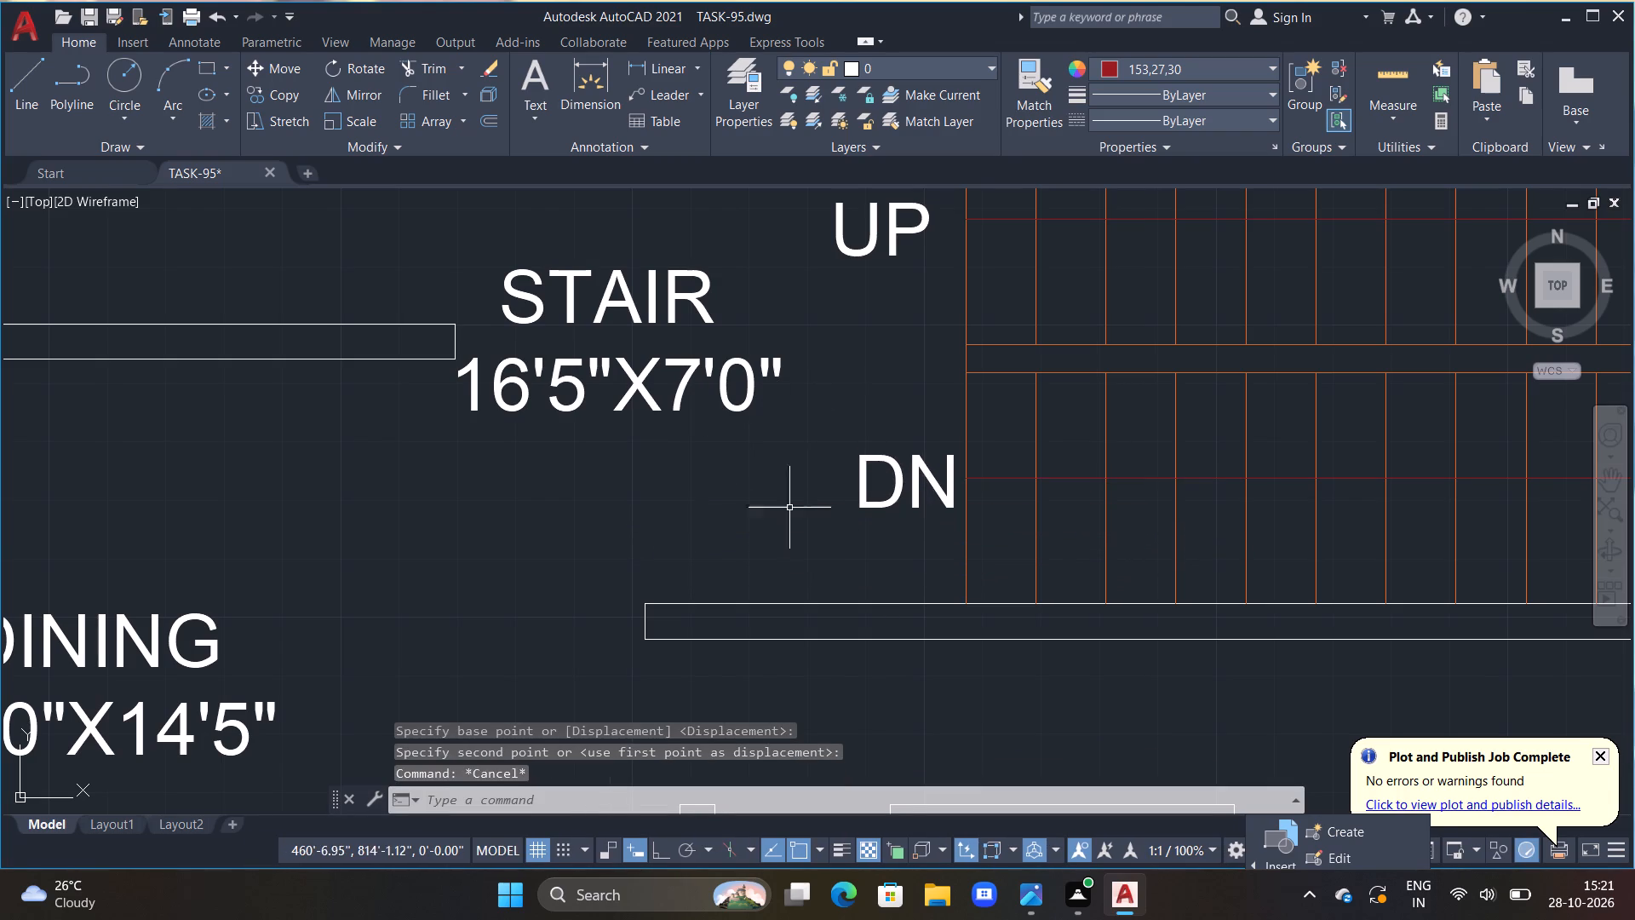
Move the UP label closer to the first tread so it lines up above DN and with the upper path line.
middle_drag(787, 515, 668, 595)
drag(798, 267, 760, 316)
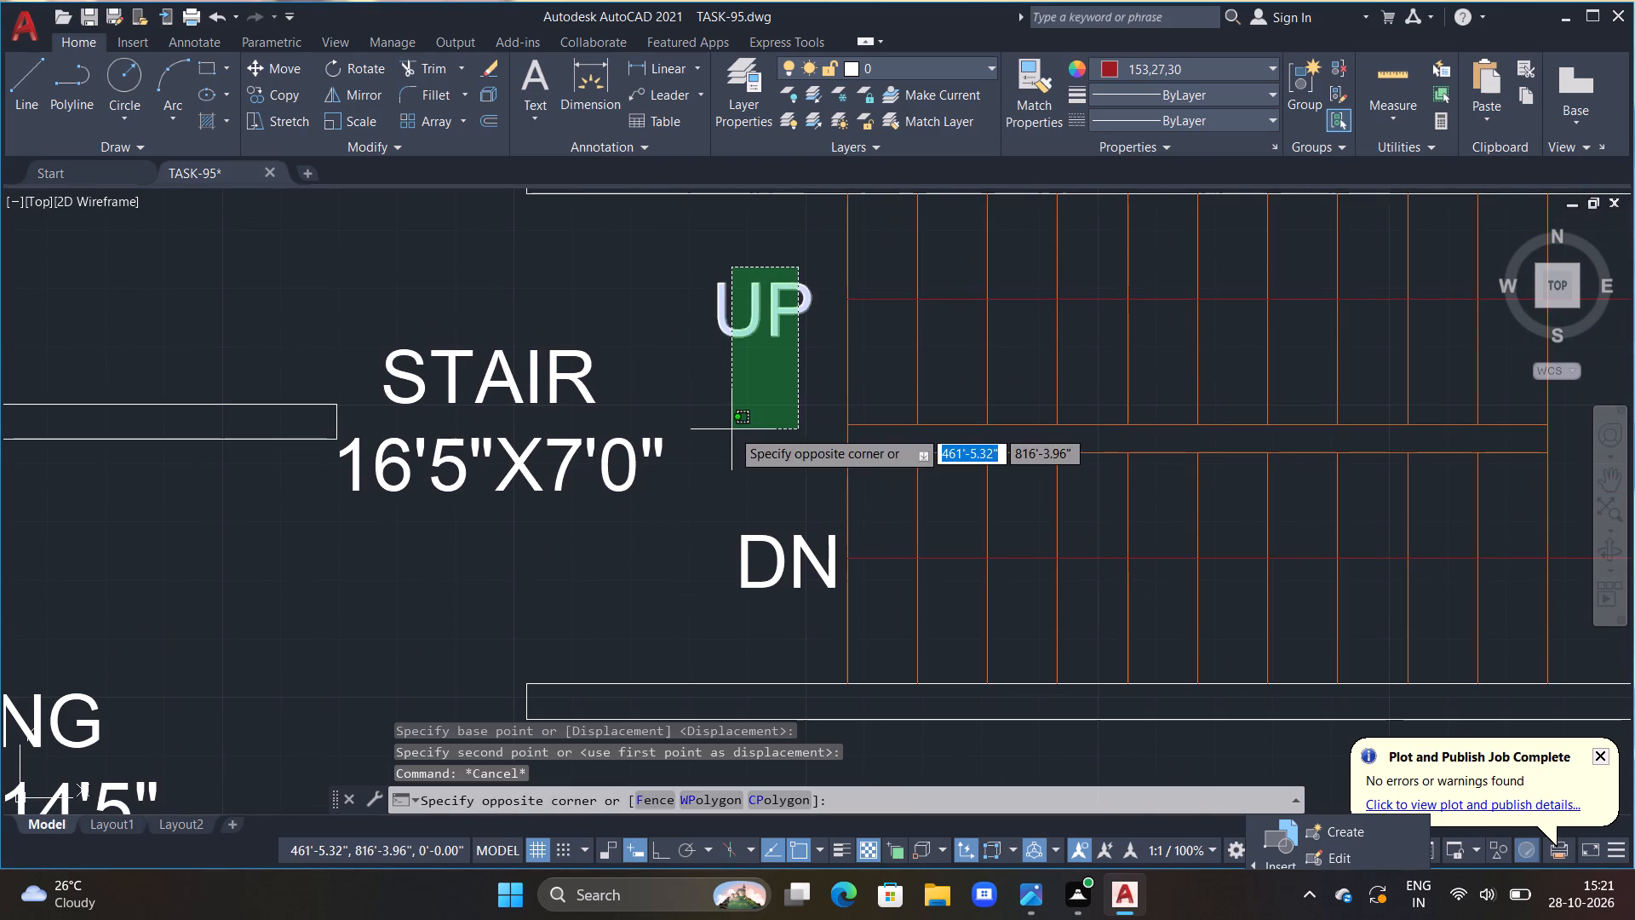
click(731, 429)
text(M)
key(space)
drag(735, 452, 744, 459)
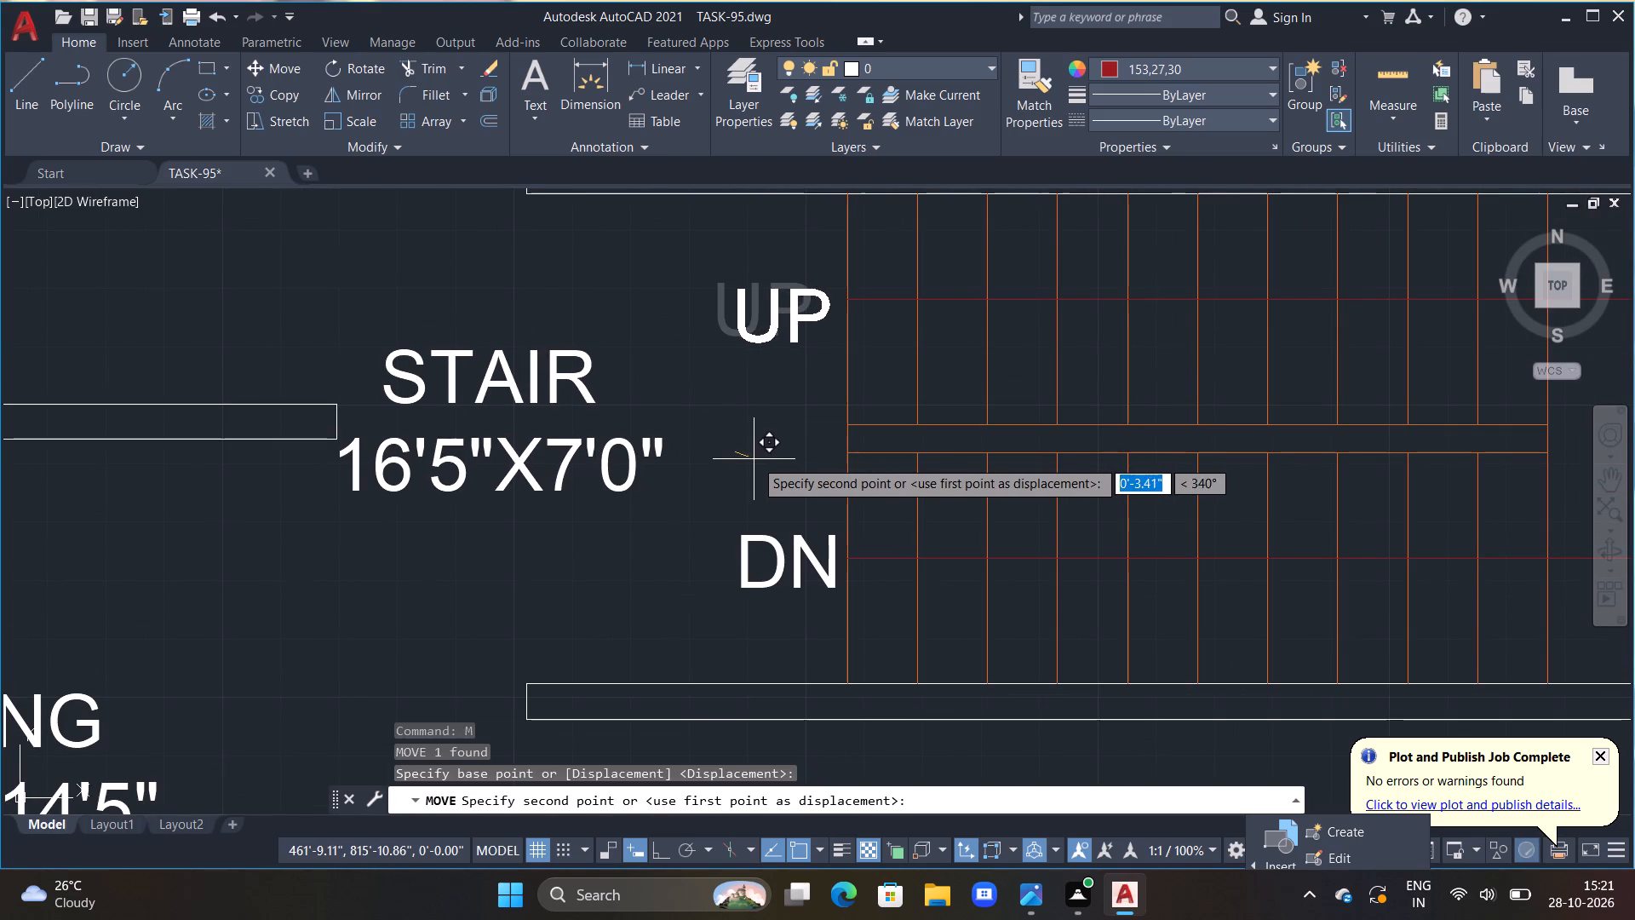
double_click(760, 450)
key(Escape)
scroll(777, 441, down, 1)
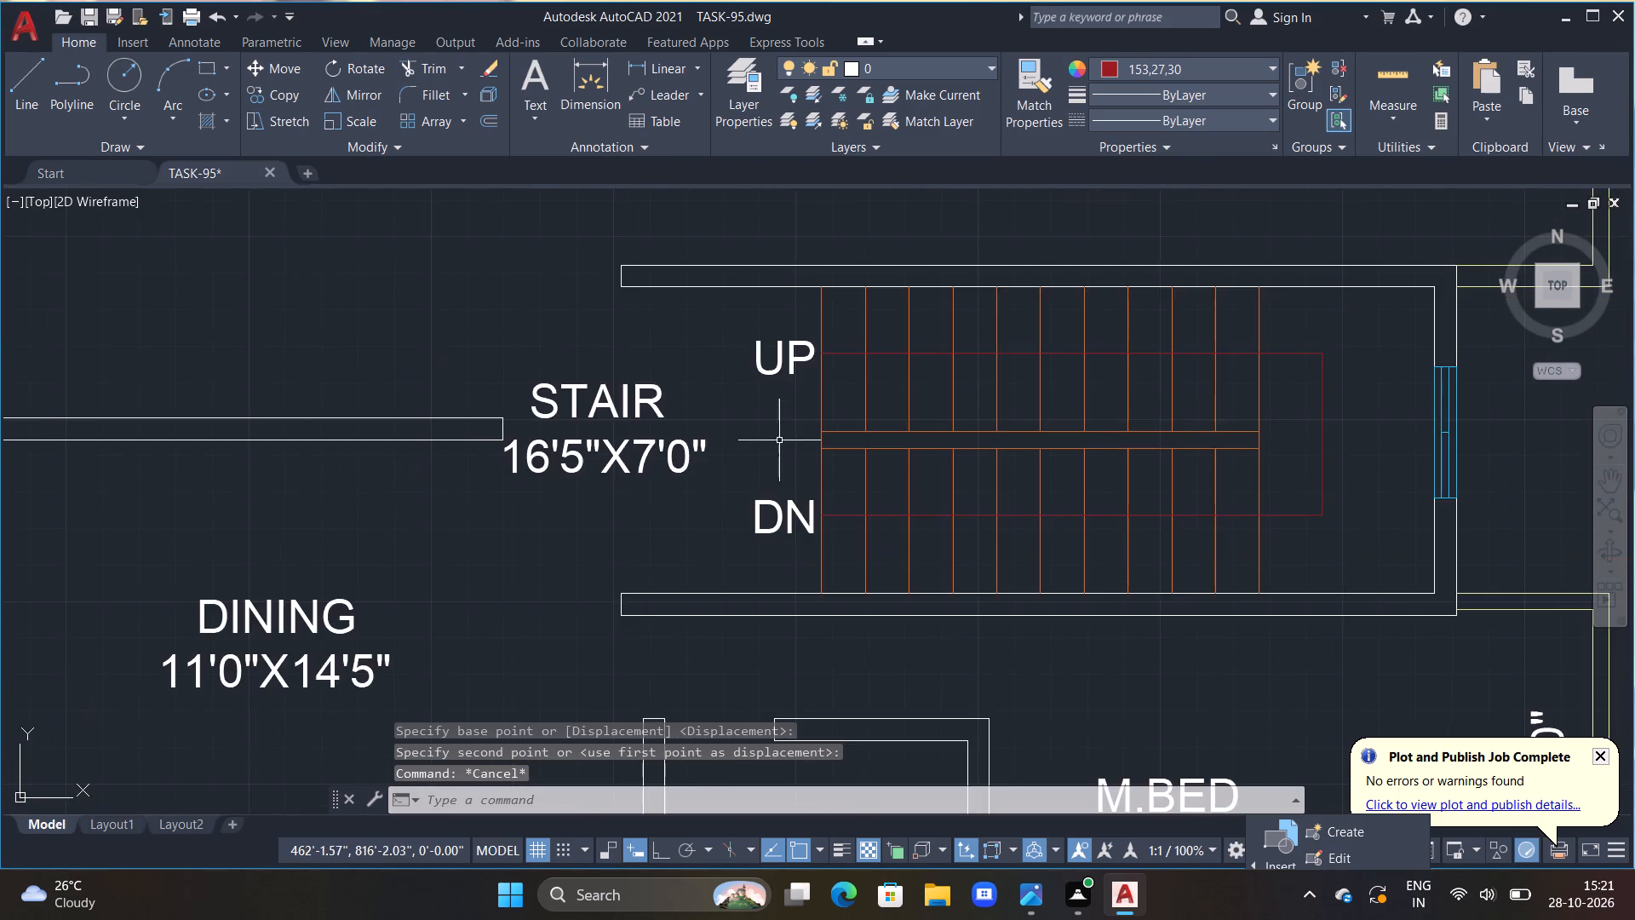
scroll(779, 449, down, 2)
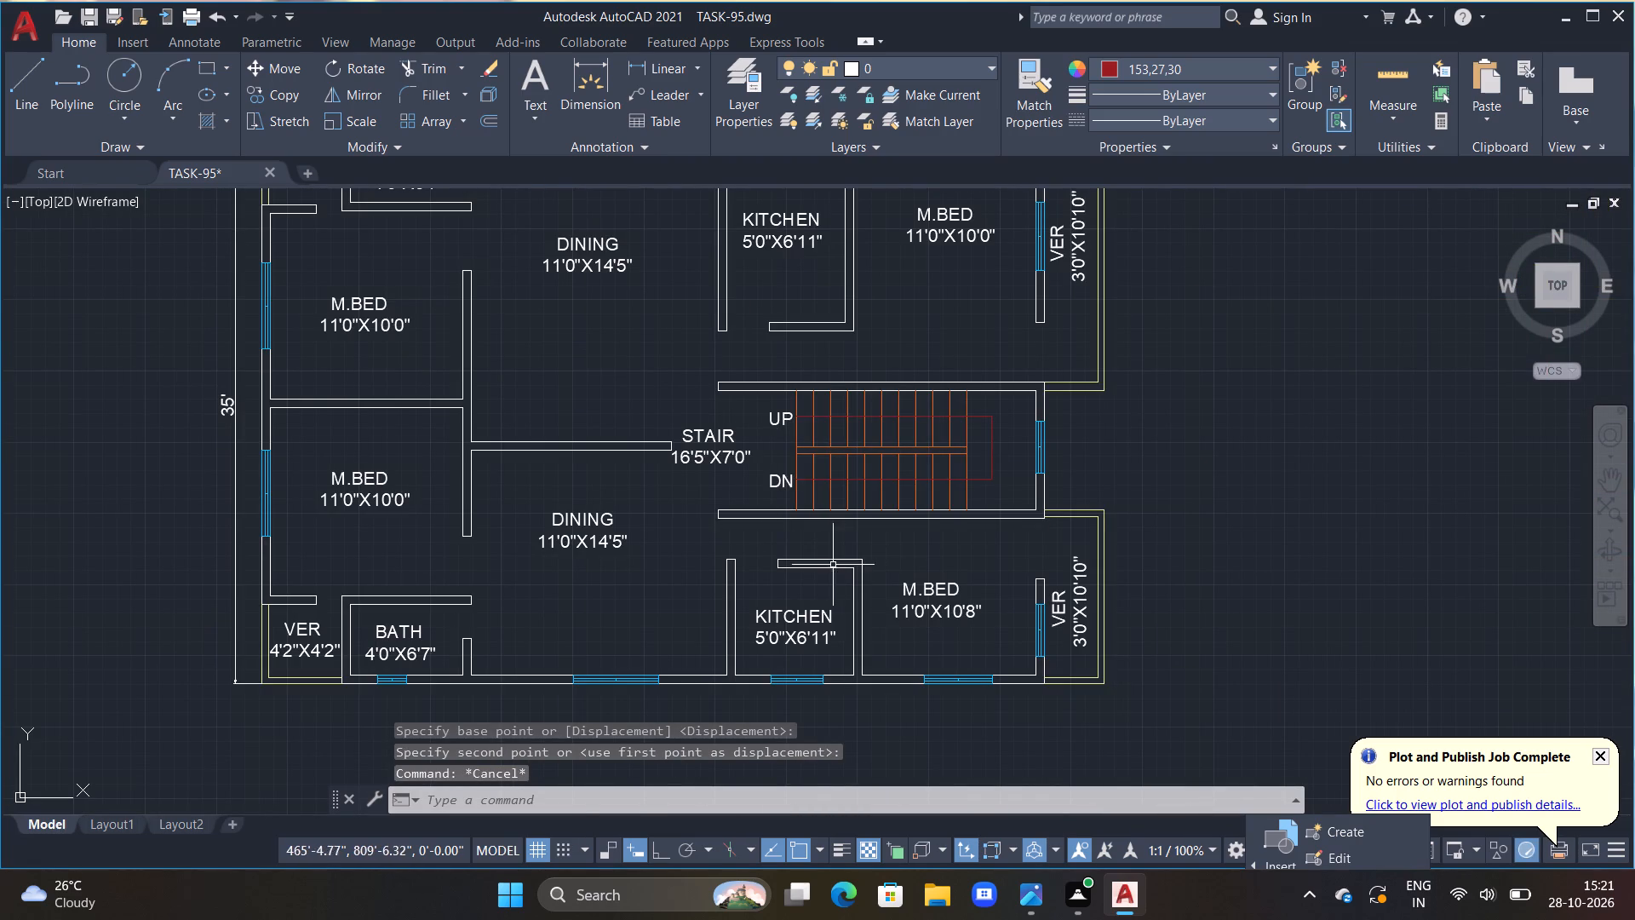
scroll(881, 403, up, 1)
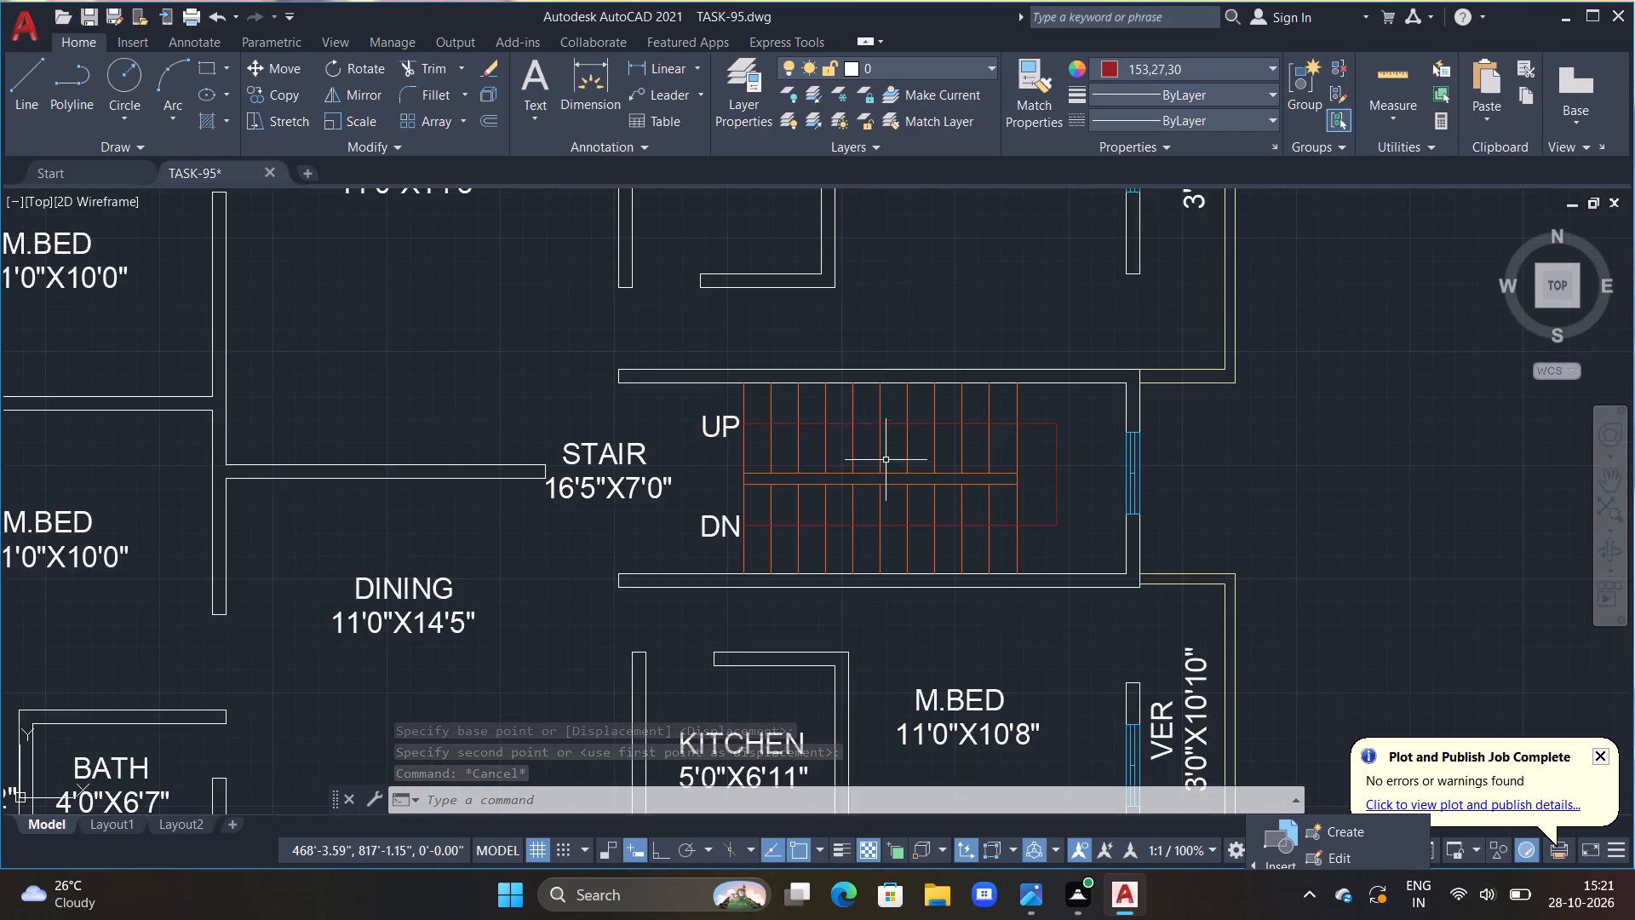
Recolour the two lines dividing the upper and lower stair flights to olive 114,116,48.
scroll(886, 464, up, 1)
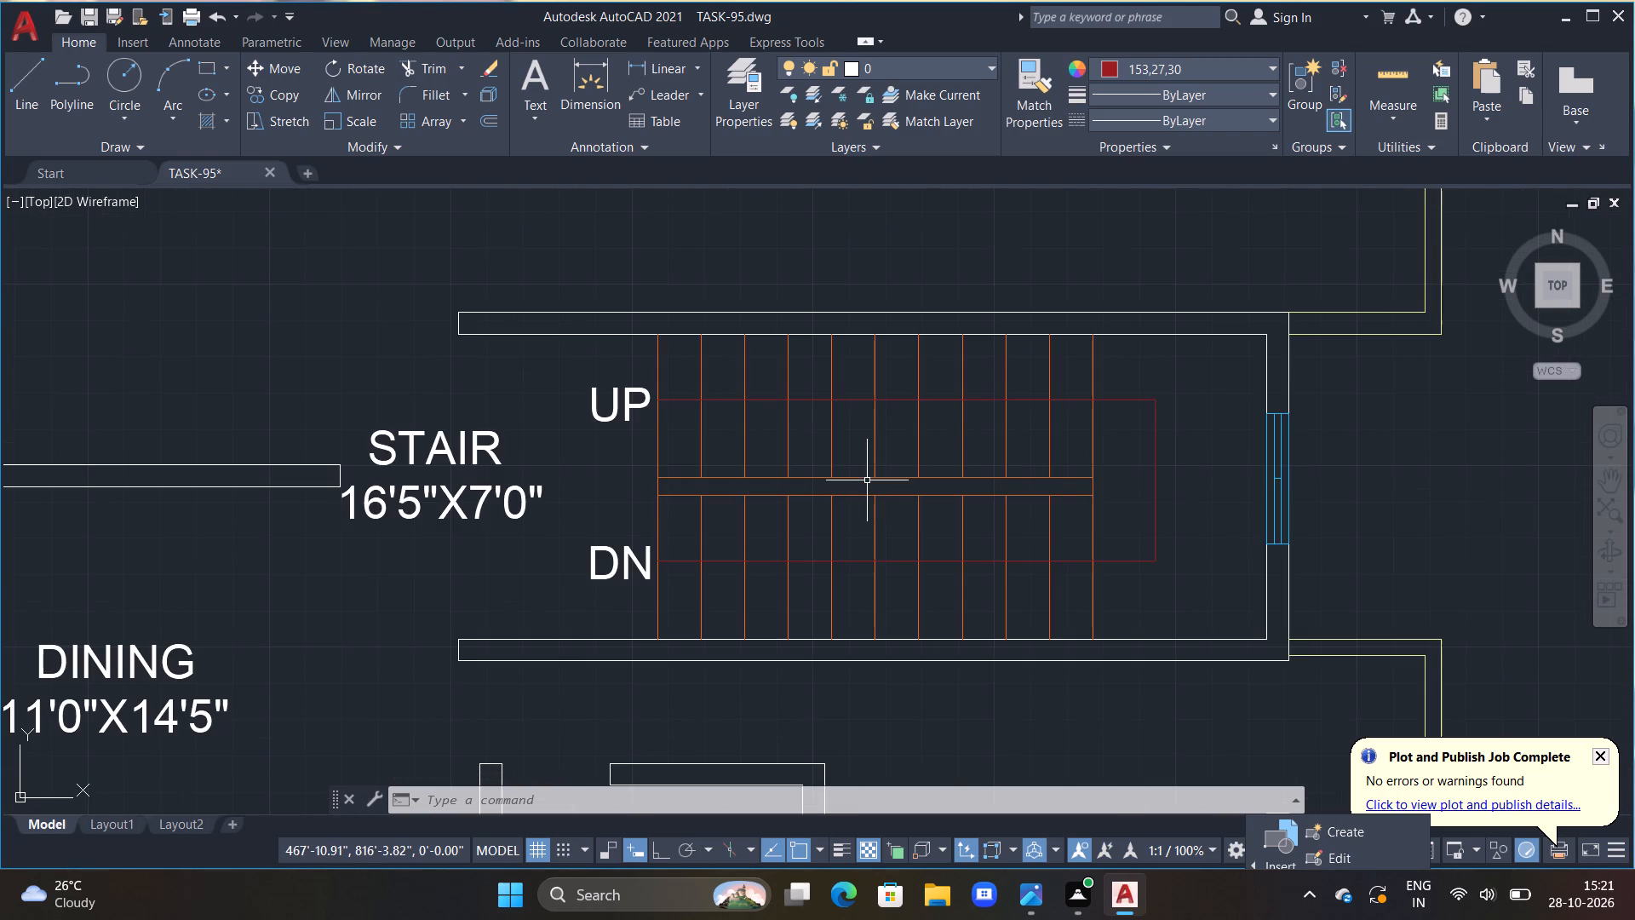
click(866, 478)
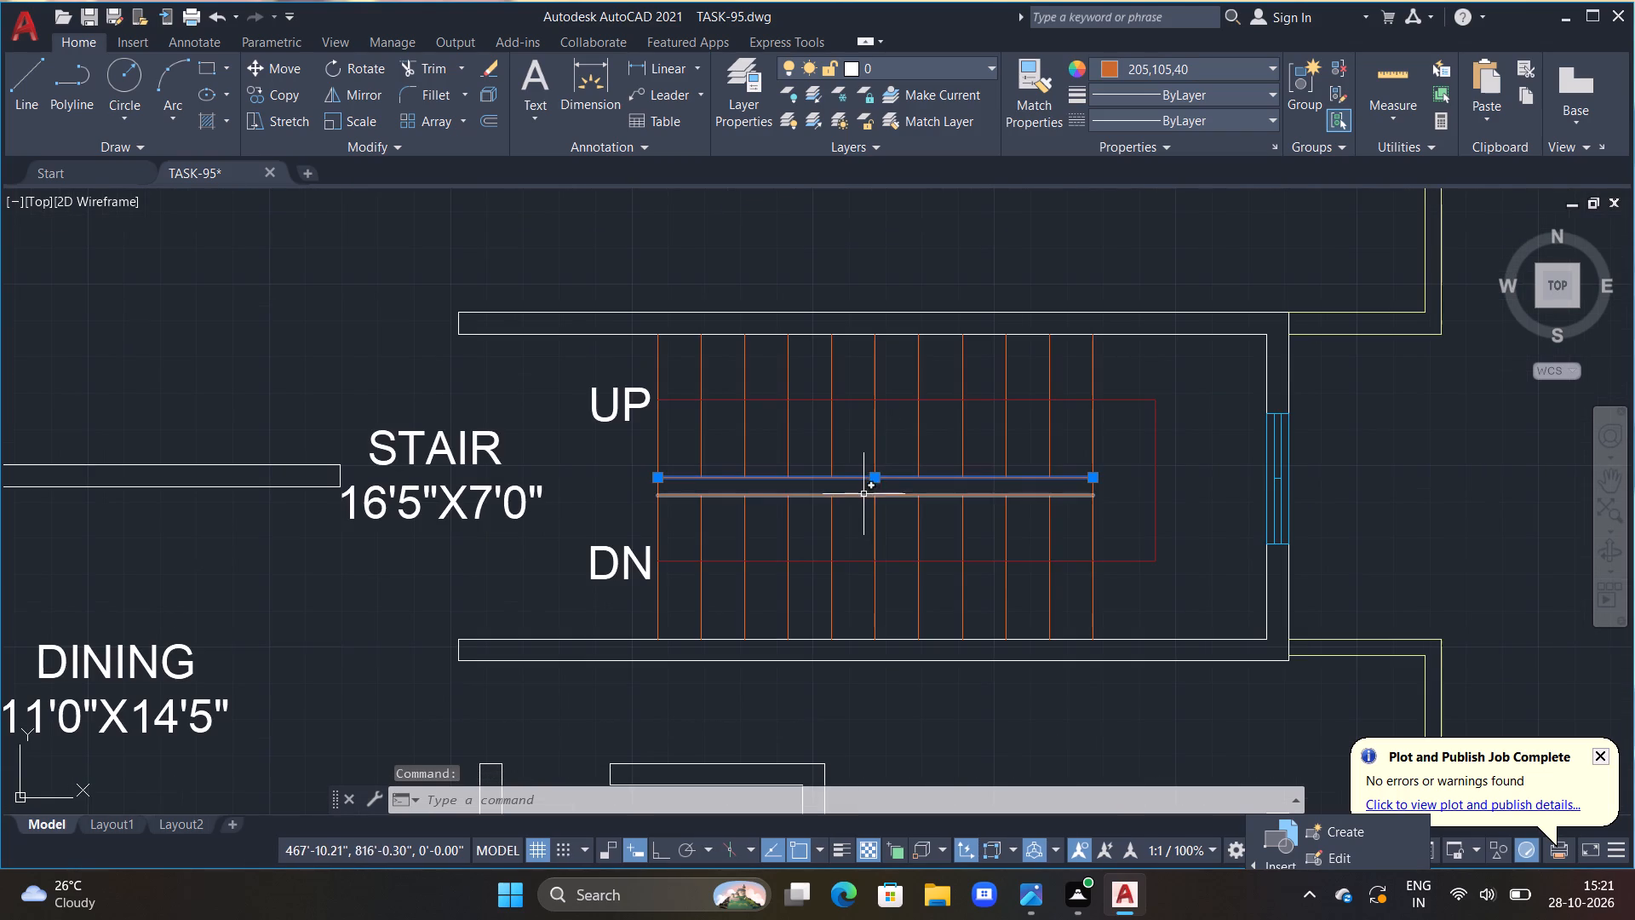
click(864, 494)
click(1229, 67)
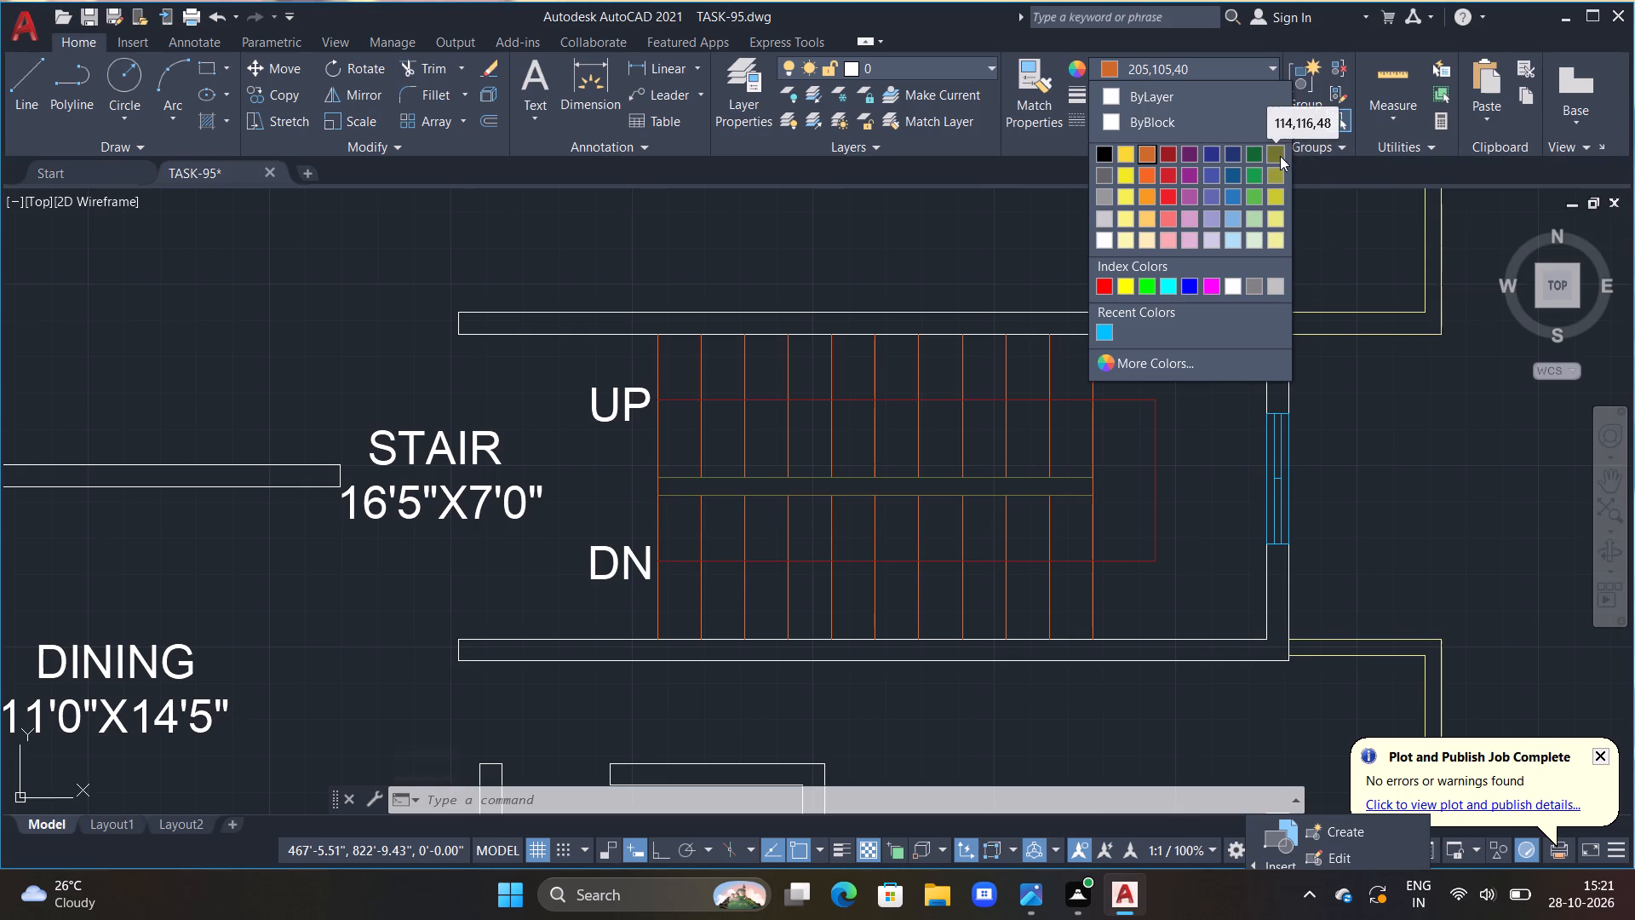
click(1279, 154)
key(Escape)
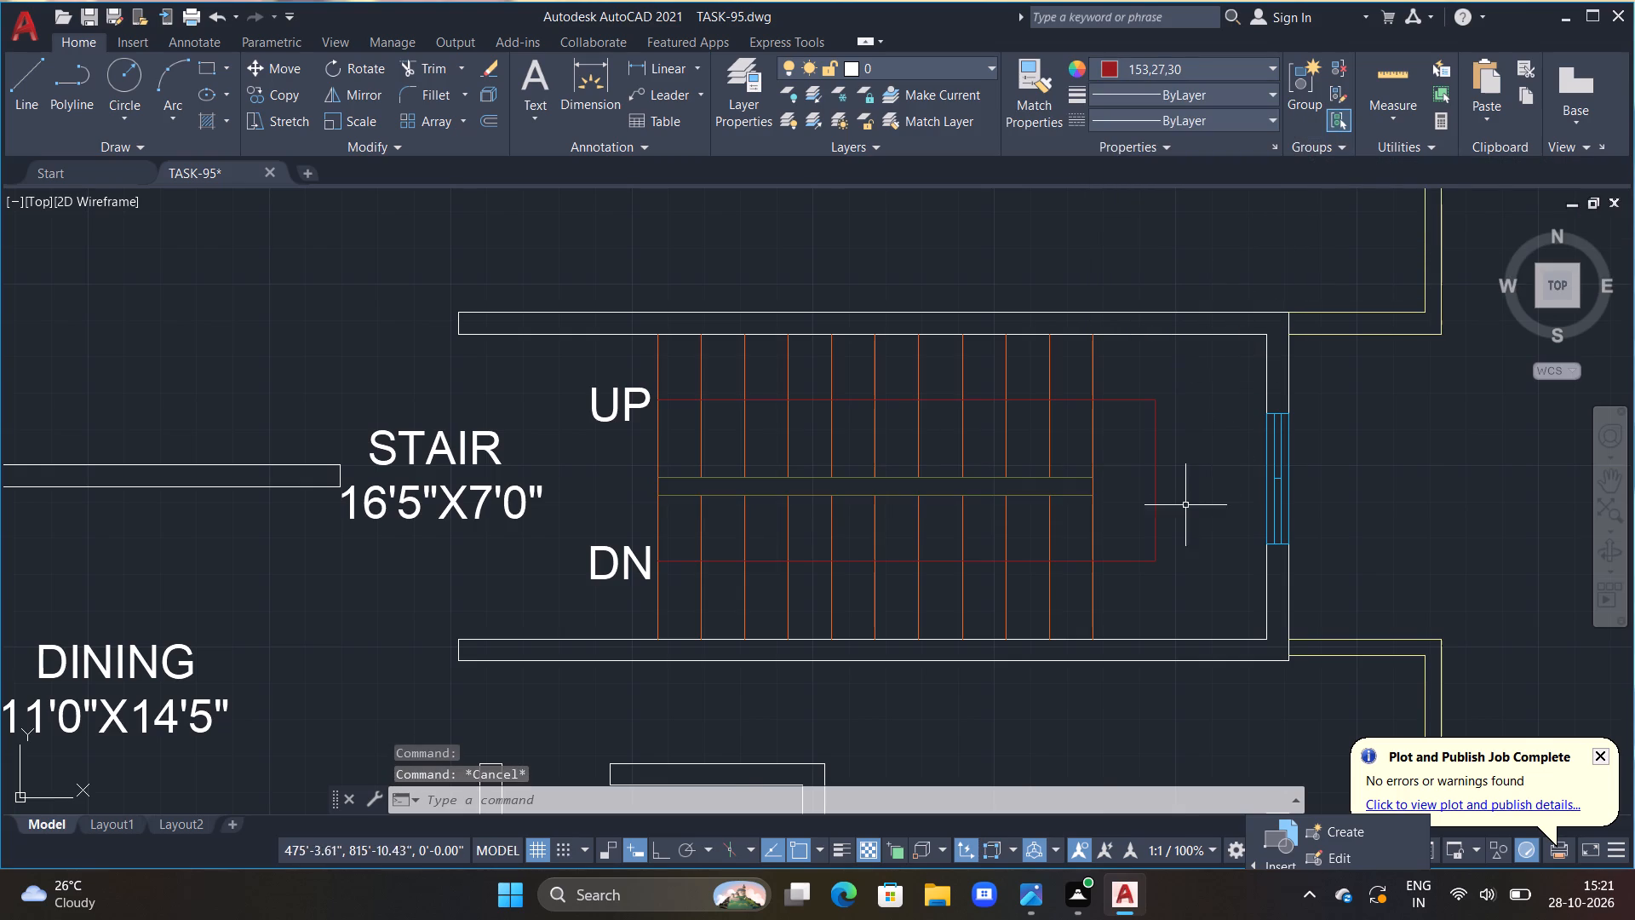
Move the VER 4'2"X4'2" label slightly up inside the verandah at the plan's upper-left corner.
scroll(1160, 566, down, 1)
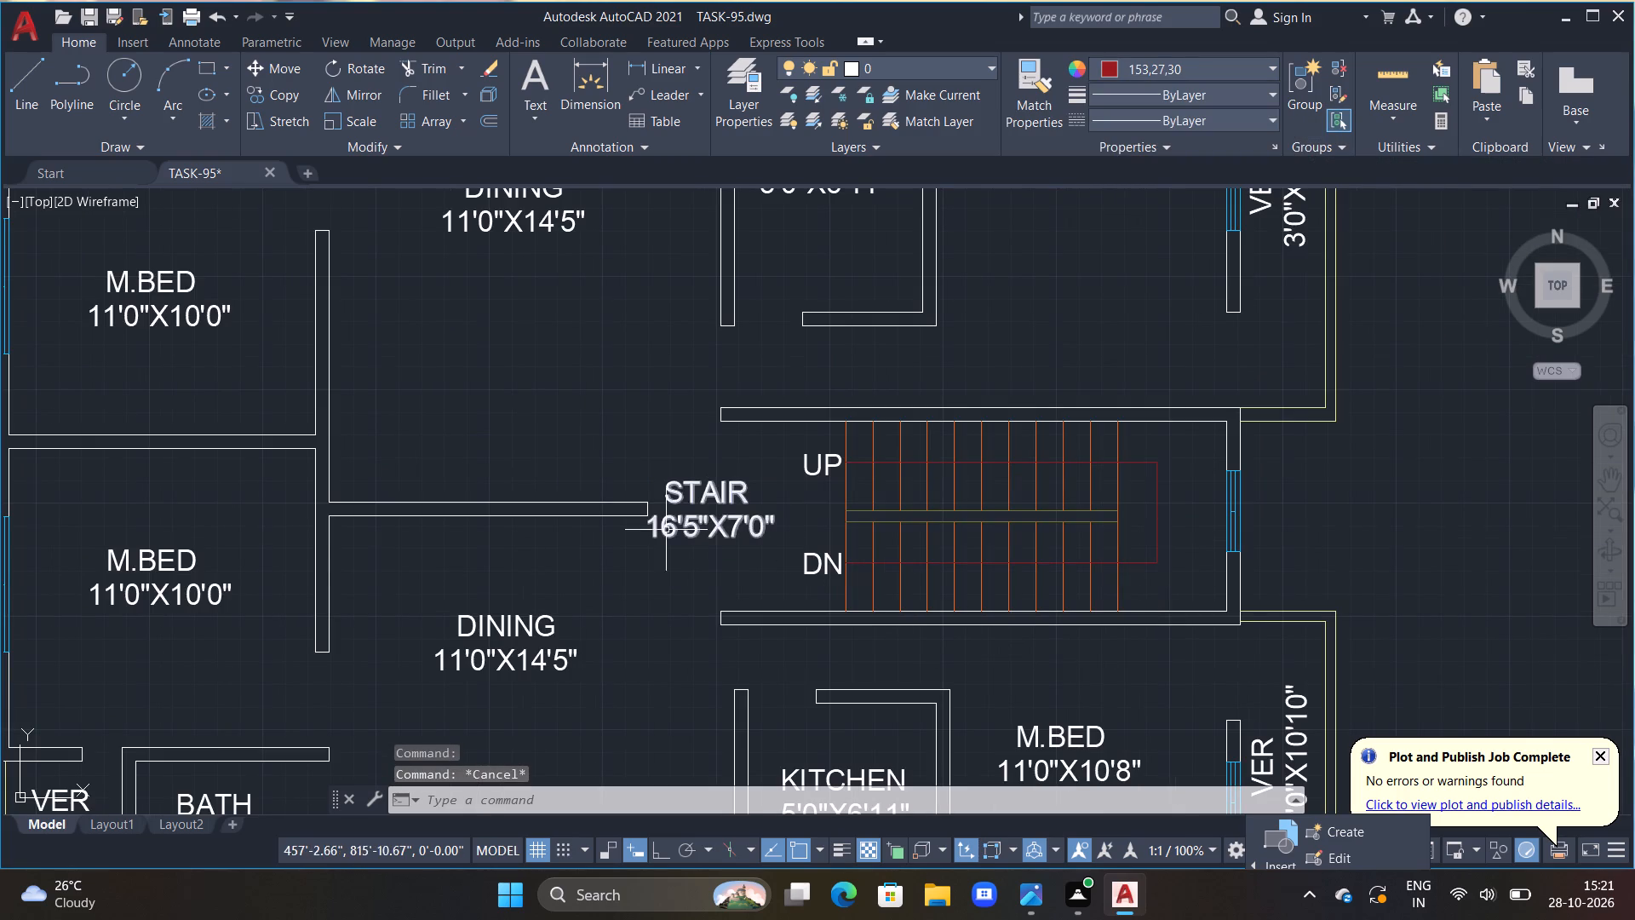
middle_drag(581, 565, 813, 505)
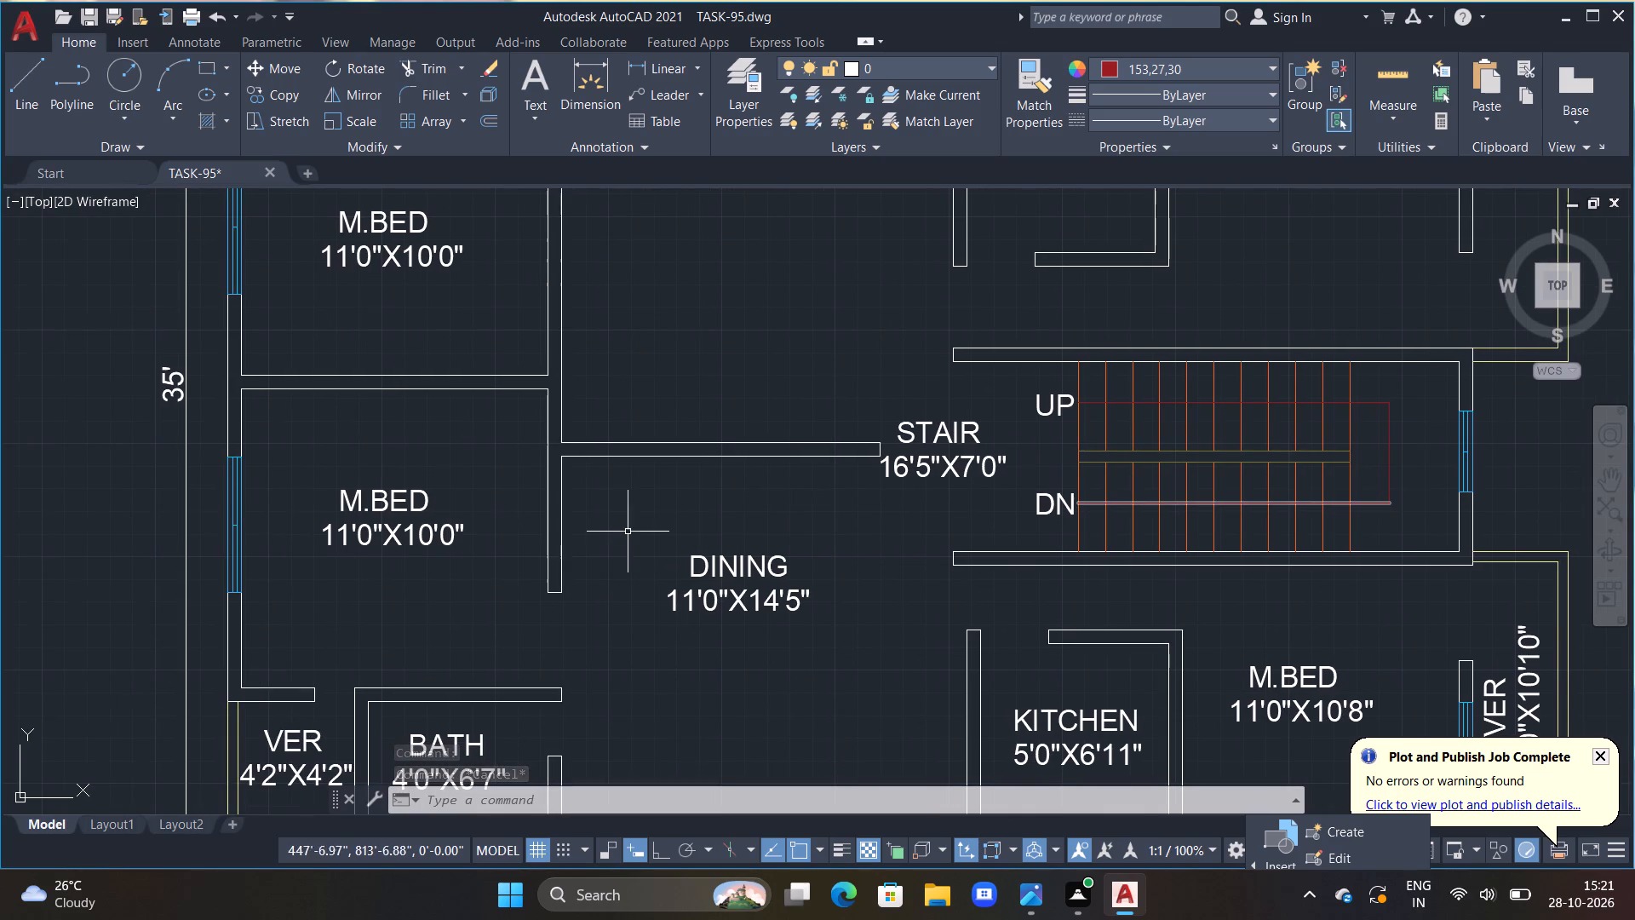
middle_drag(713, 509, 858, 416)
key(Escape)
key(Escape)
scroll(789, 441, down, 1)
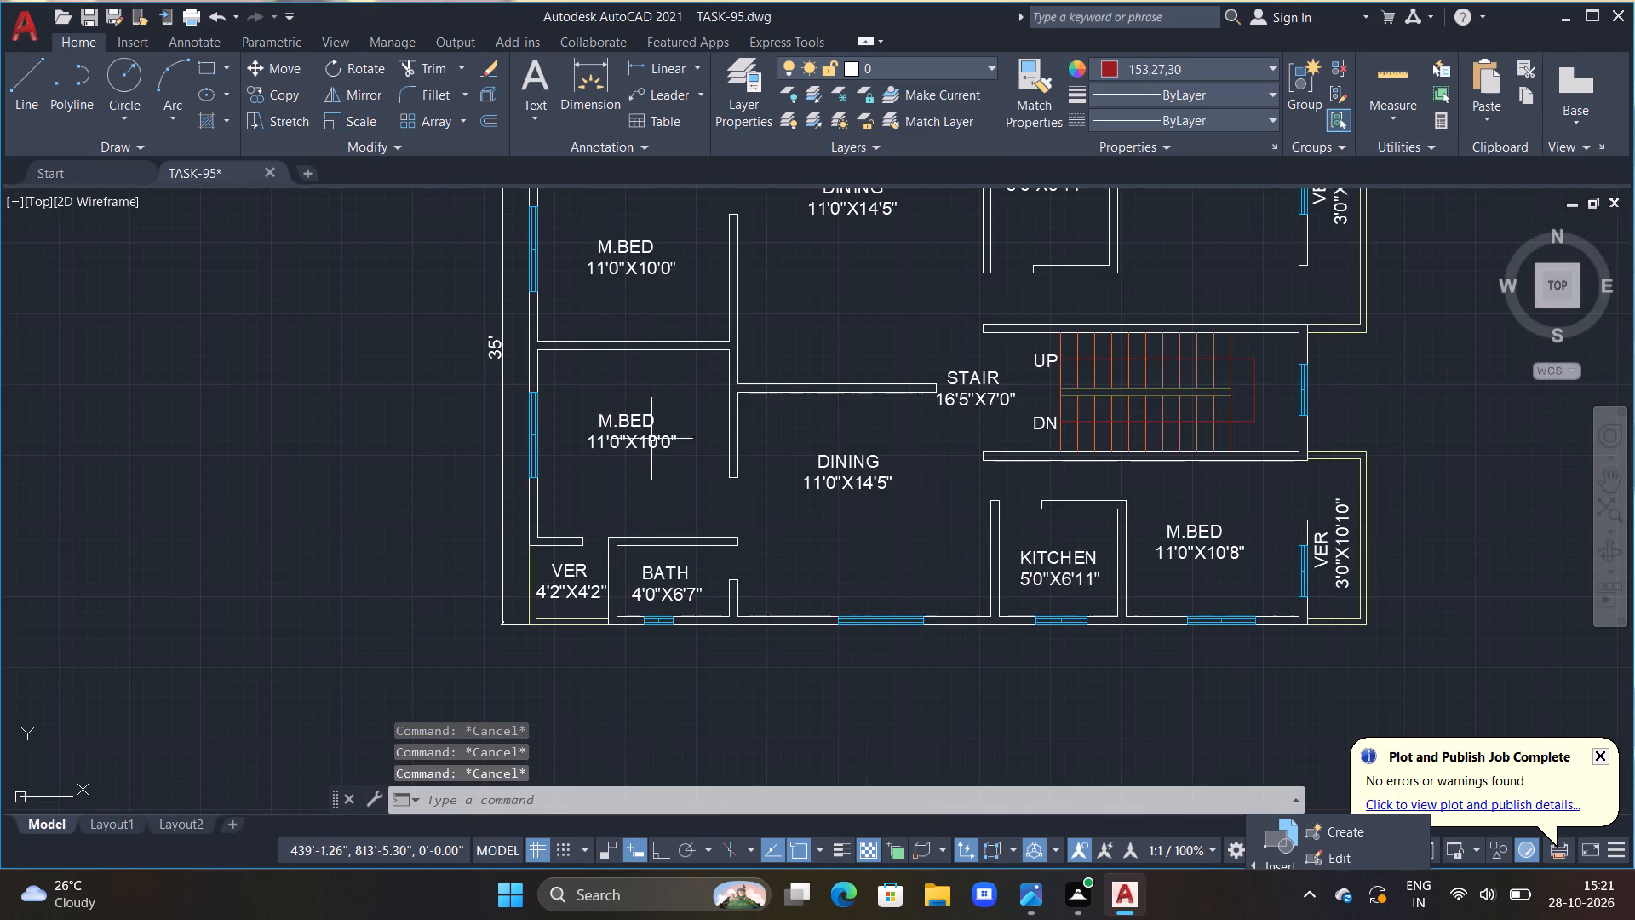
middle_drag(655, 429, 700, 716)
key(Escape)
key(Escape)
key(Escape)
scroll(699, 536, up, 1)
middle_drag(702, 544, 696, 638)
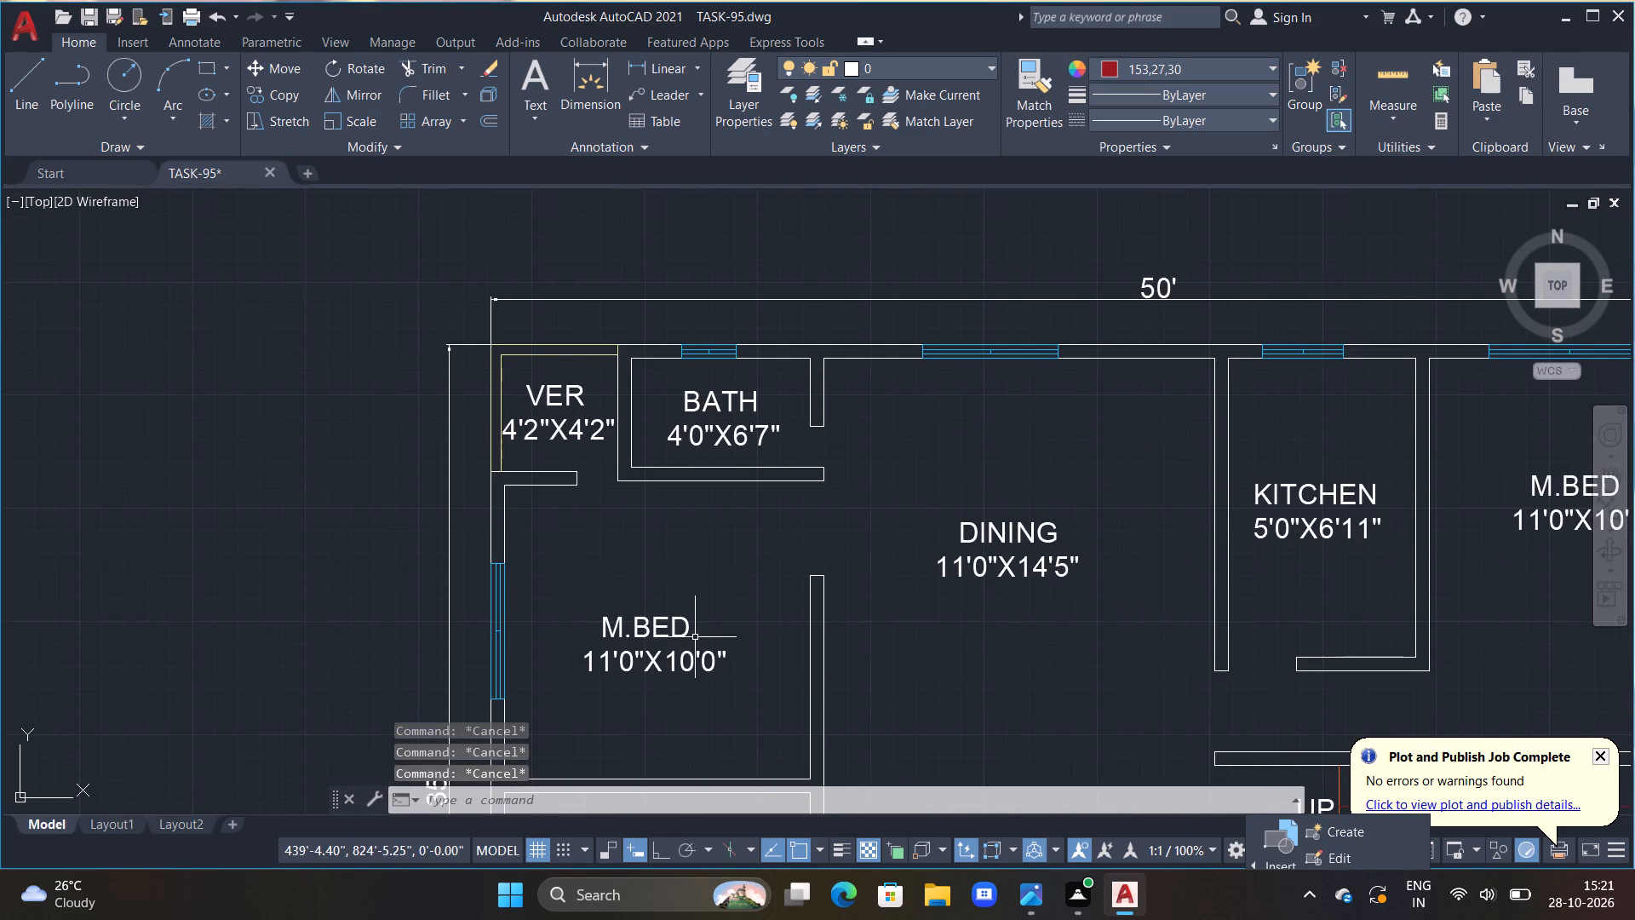
scroll(582, 417, up, 1)
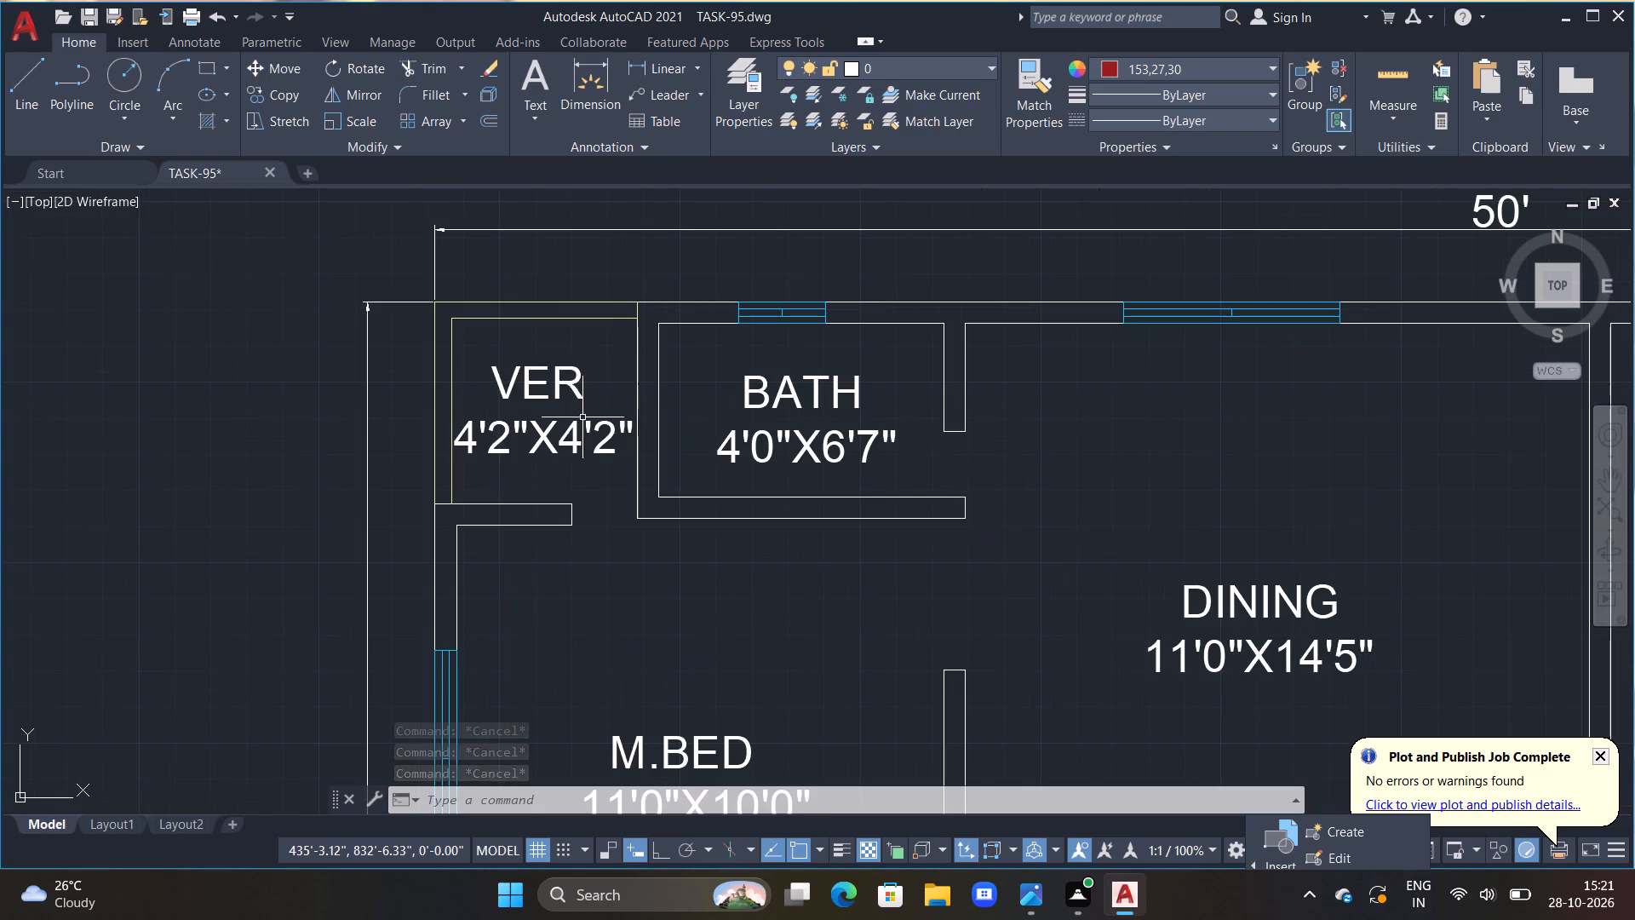
click(573, 439)
text(M)
key(space)
click(634, 536)
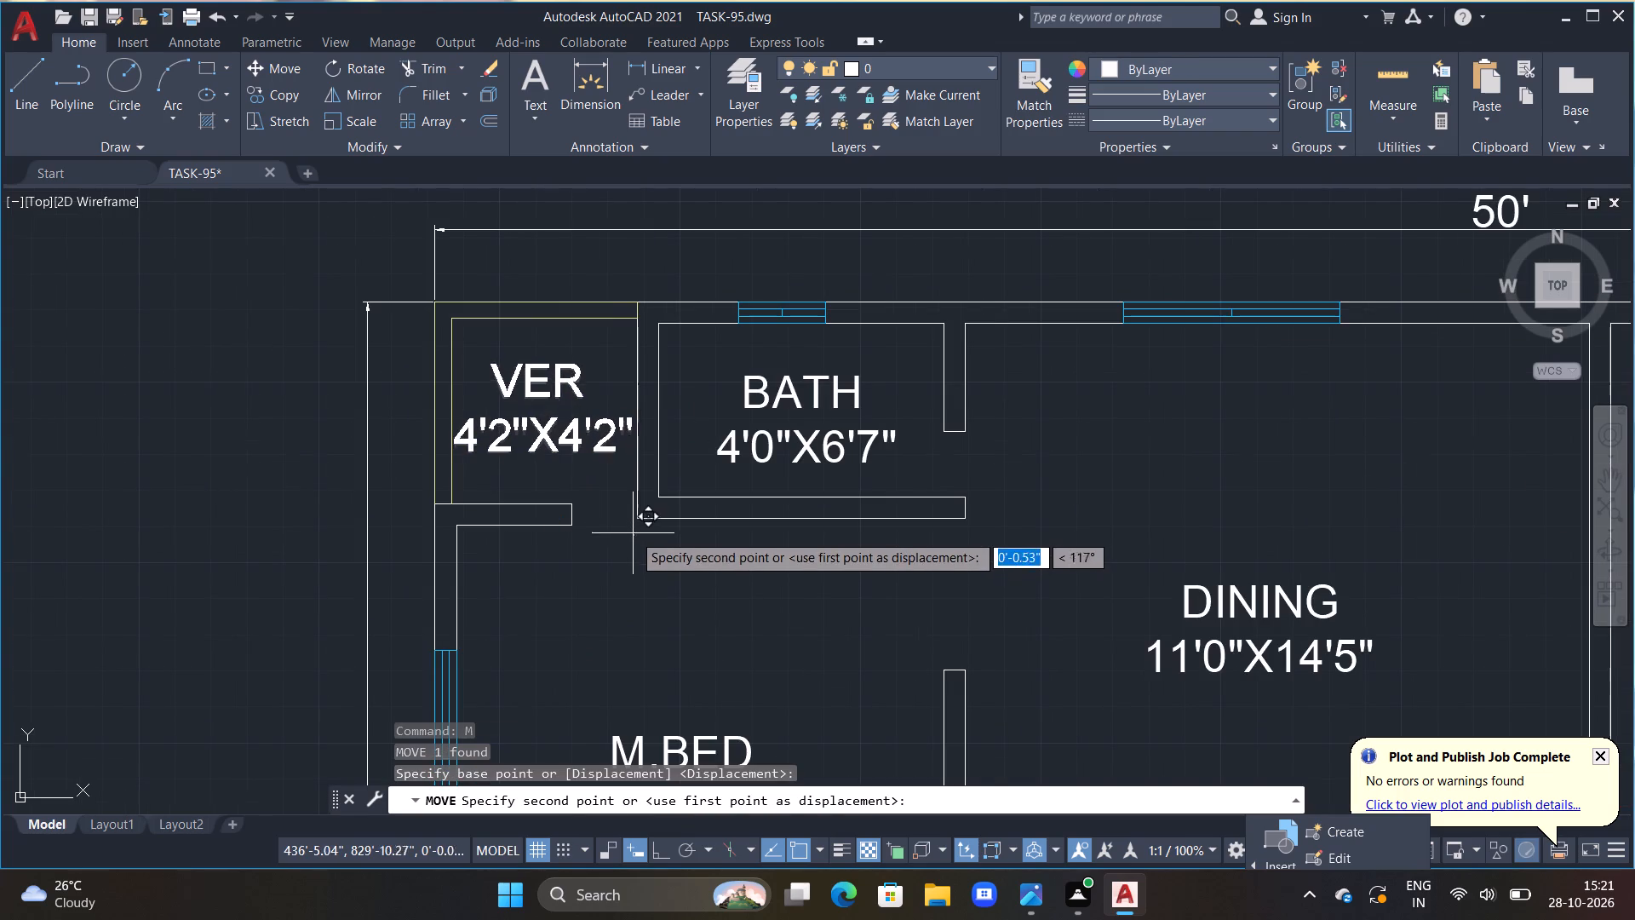
click(634, 502)
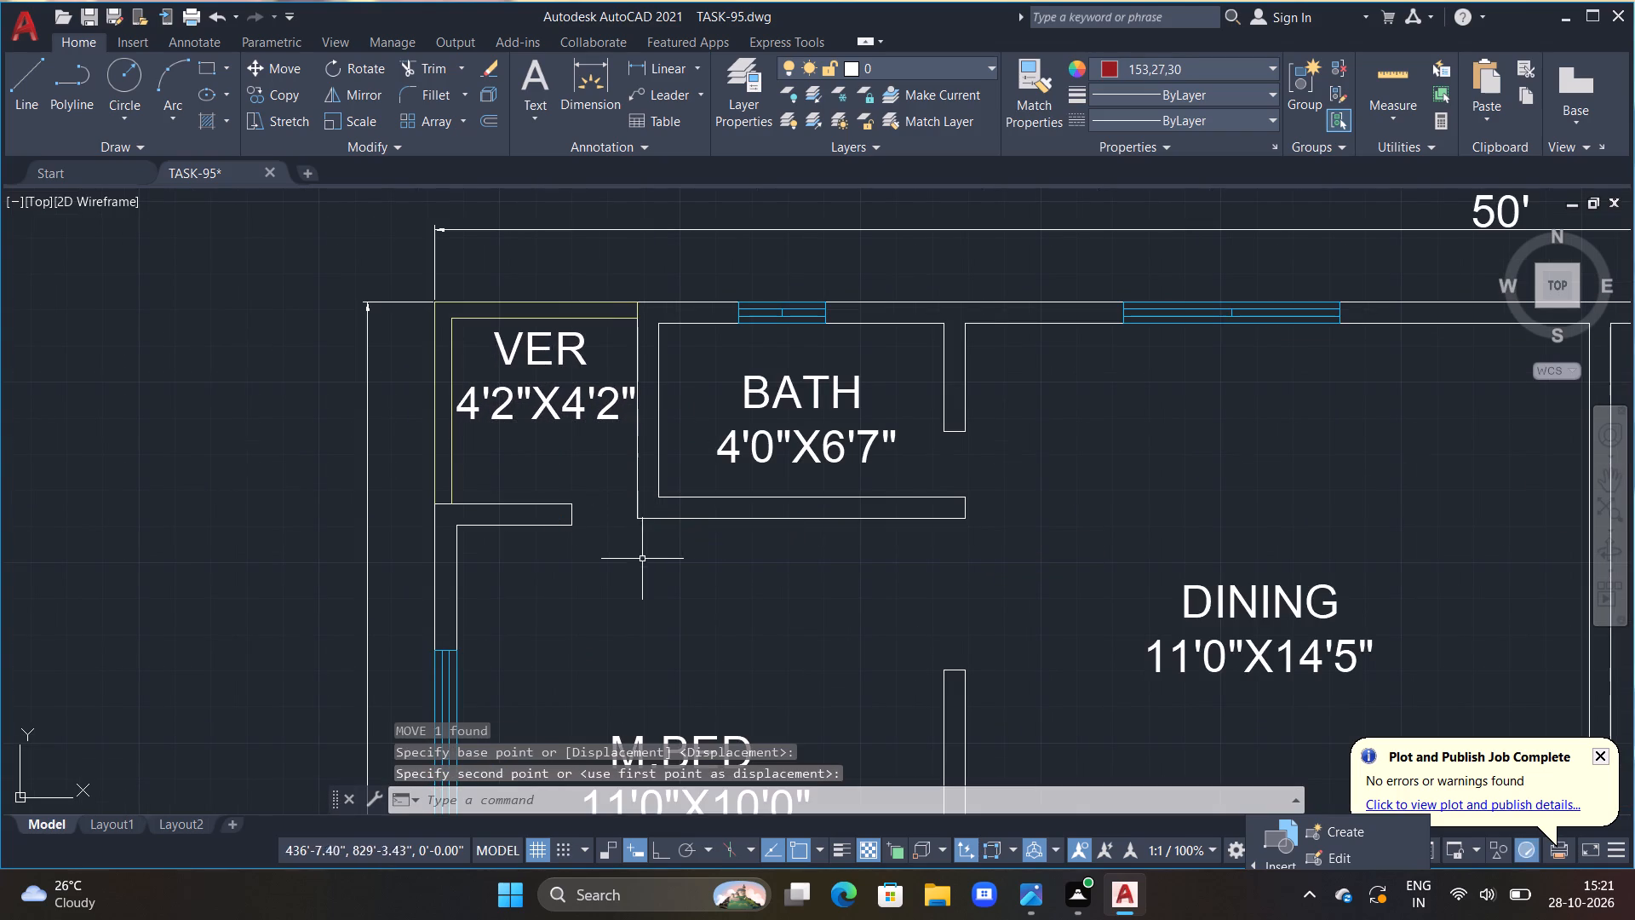
key(Escape)
key(Escape)
Set the current drawing colour to yellow 241,235,31 with nothing selected.
scroll(655, 577, down, 1)
middle_click(716, 494)
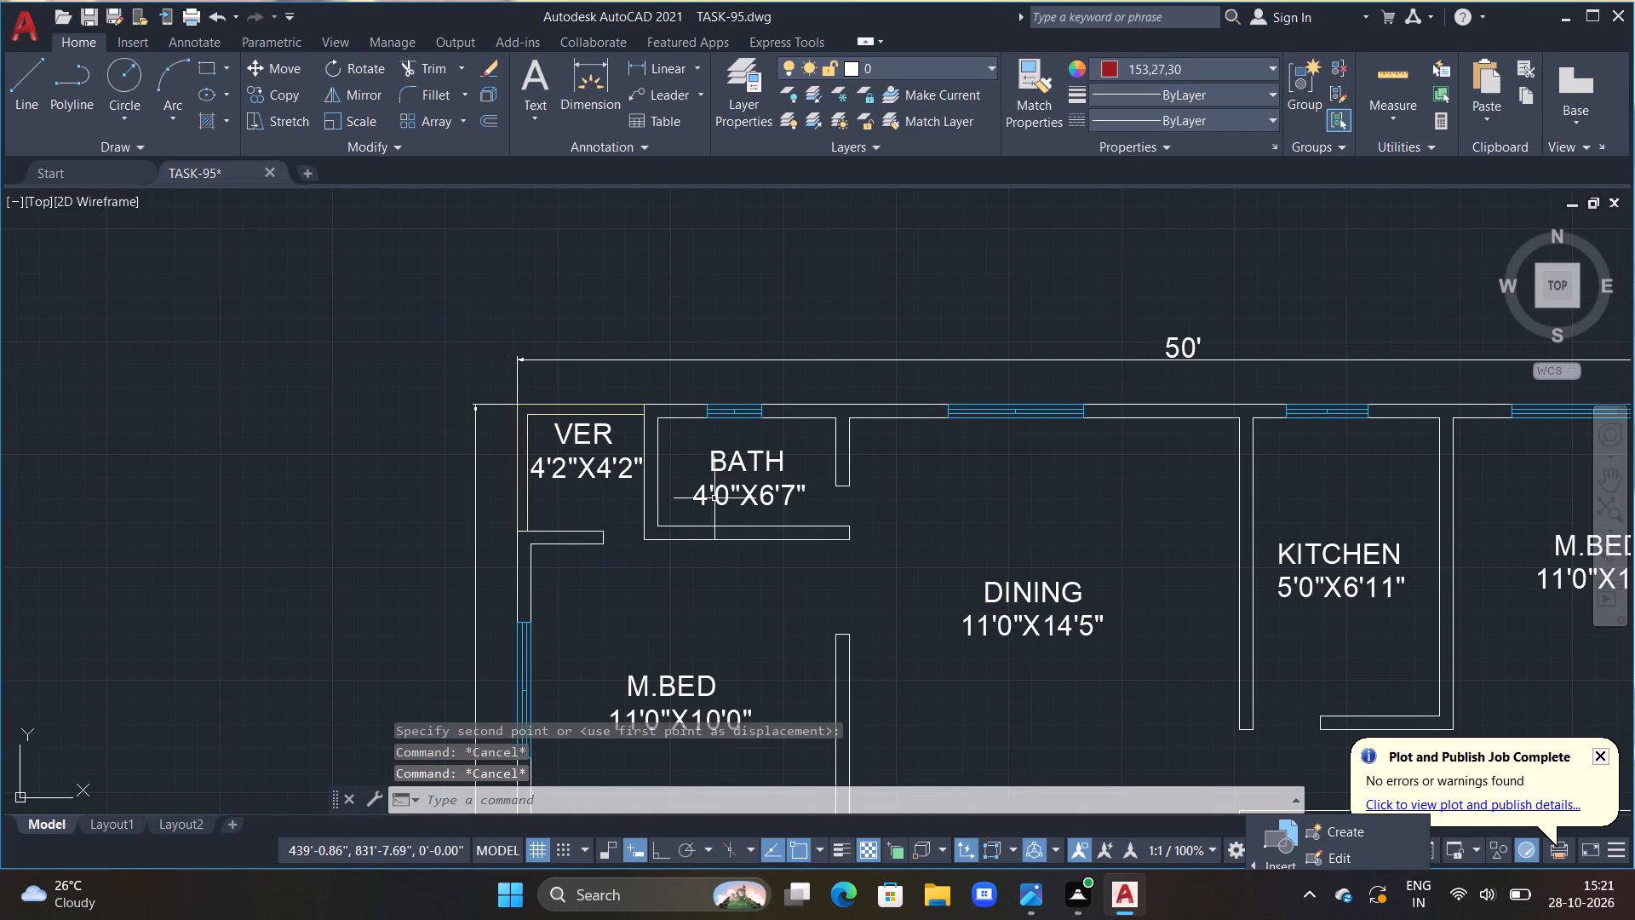
key(Escape)
key(Escape)
key(Escape)
scroll(627, 538, up, 2)
middle_drag(635, 526, 634, 526)
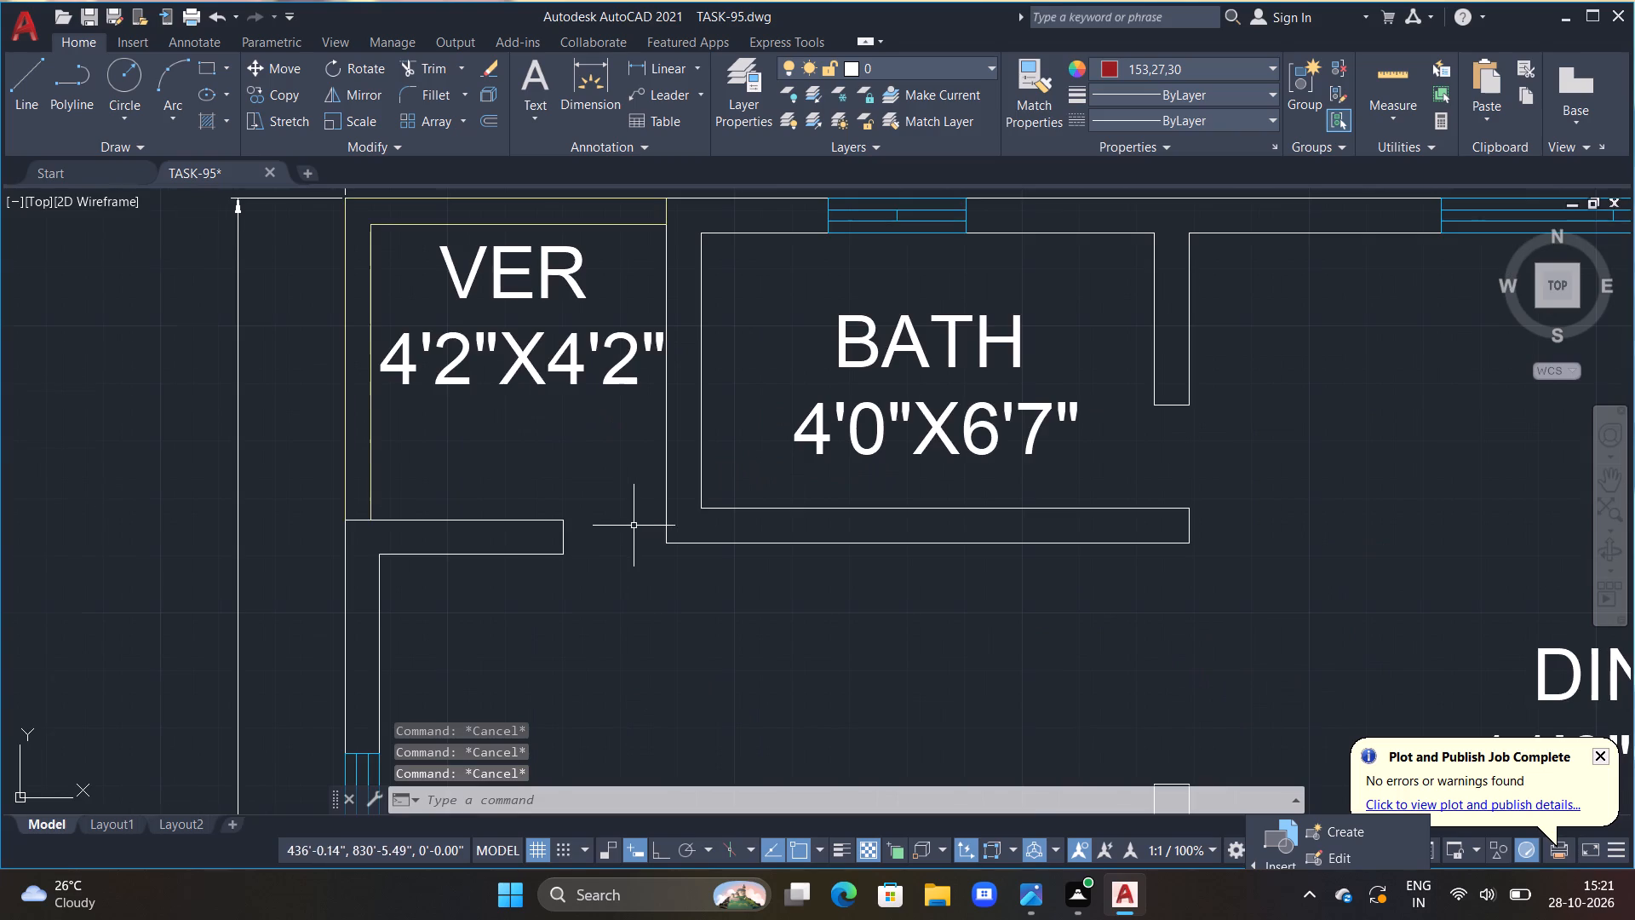
middle_drag(634, 526, 701, 606)
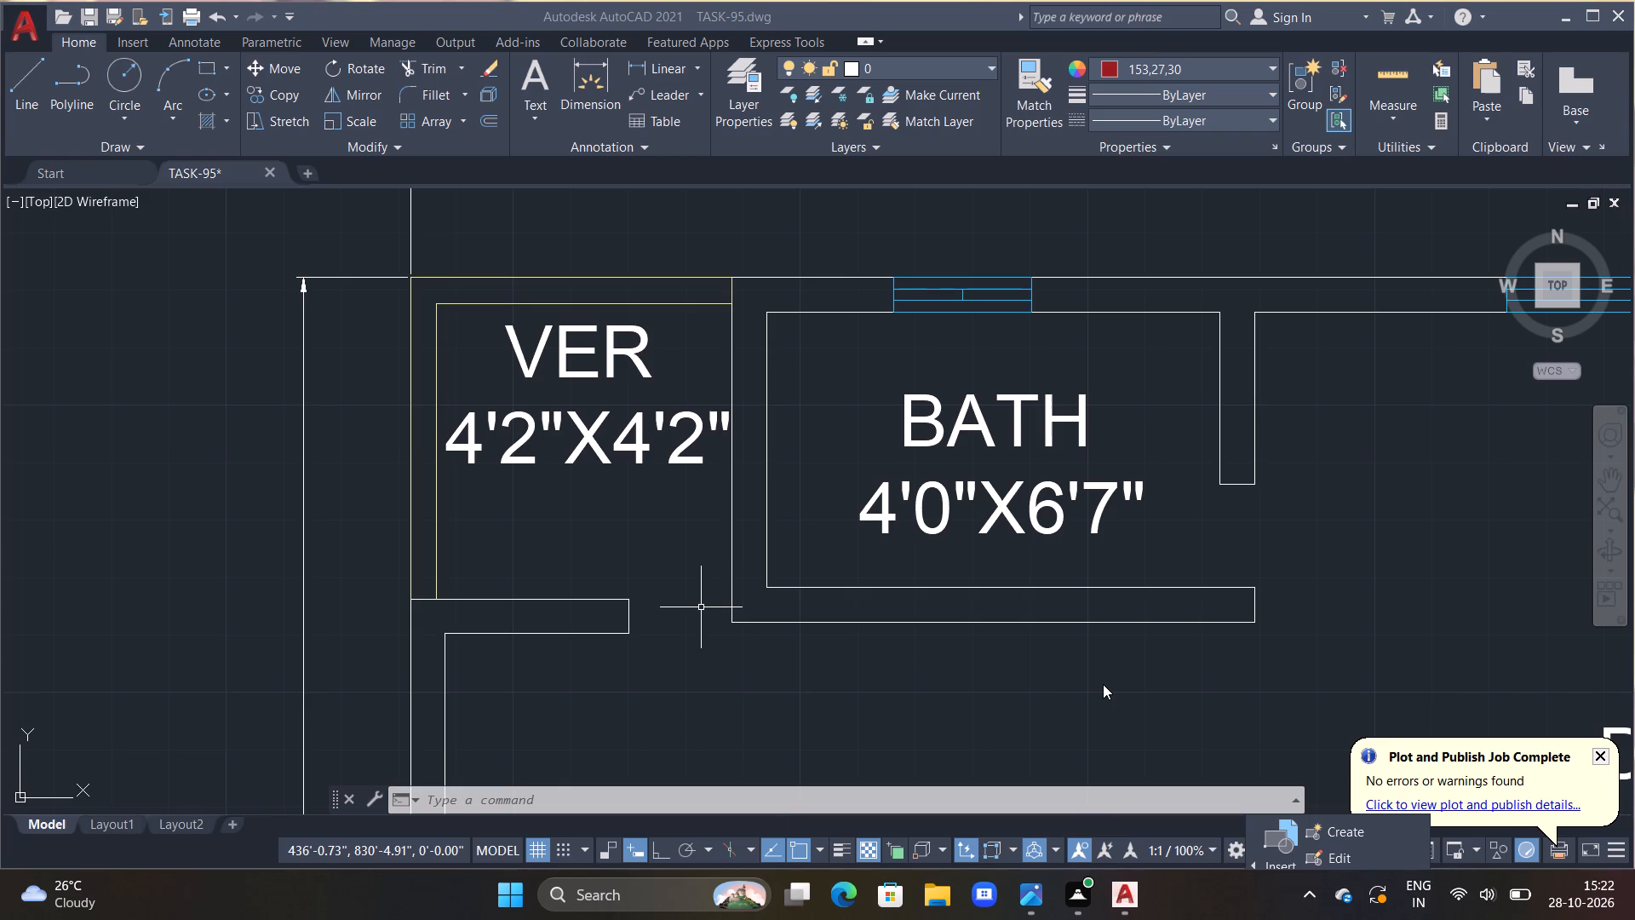
key(Escape)
key(Escape)
key(Escape)
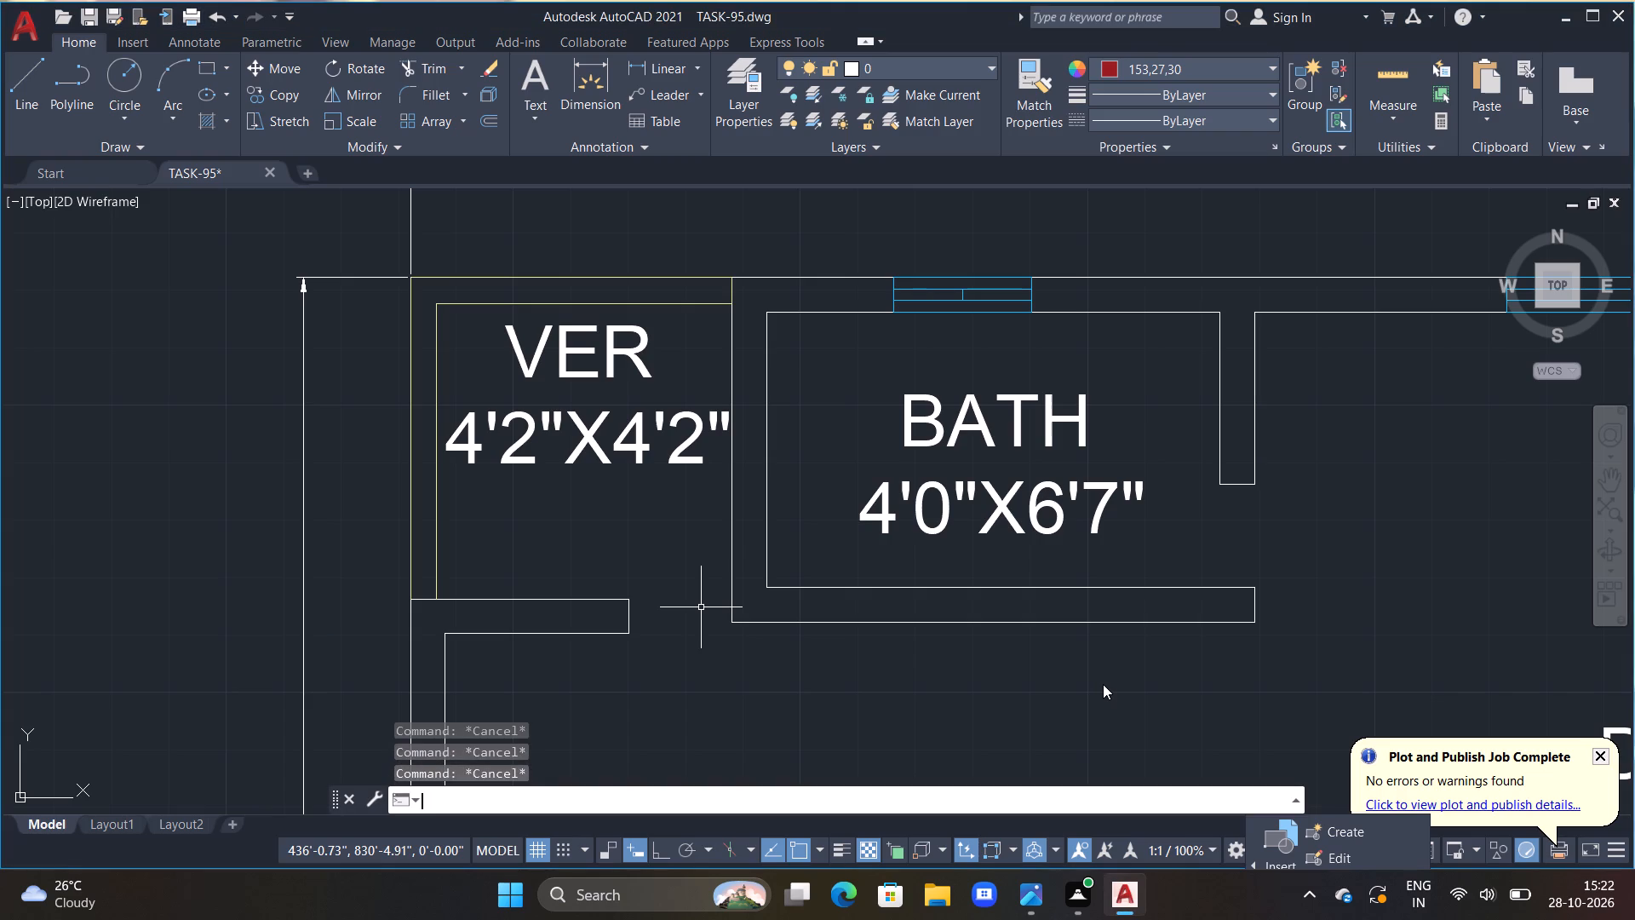
key(Escape)
key(Escape)
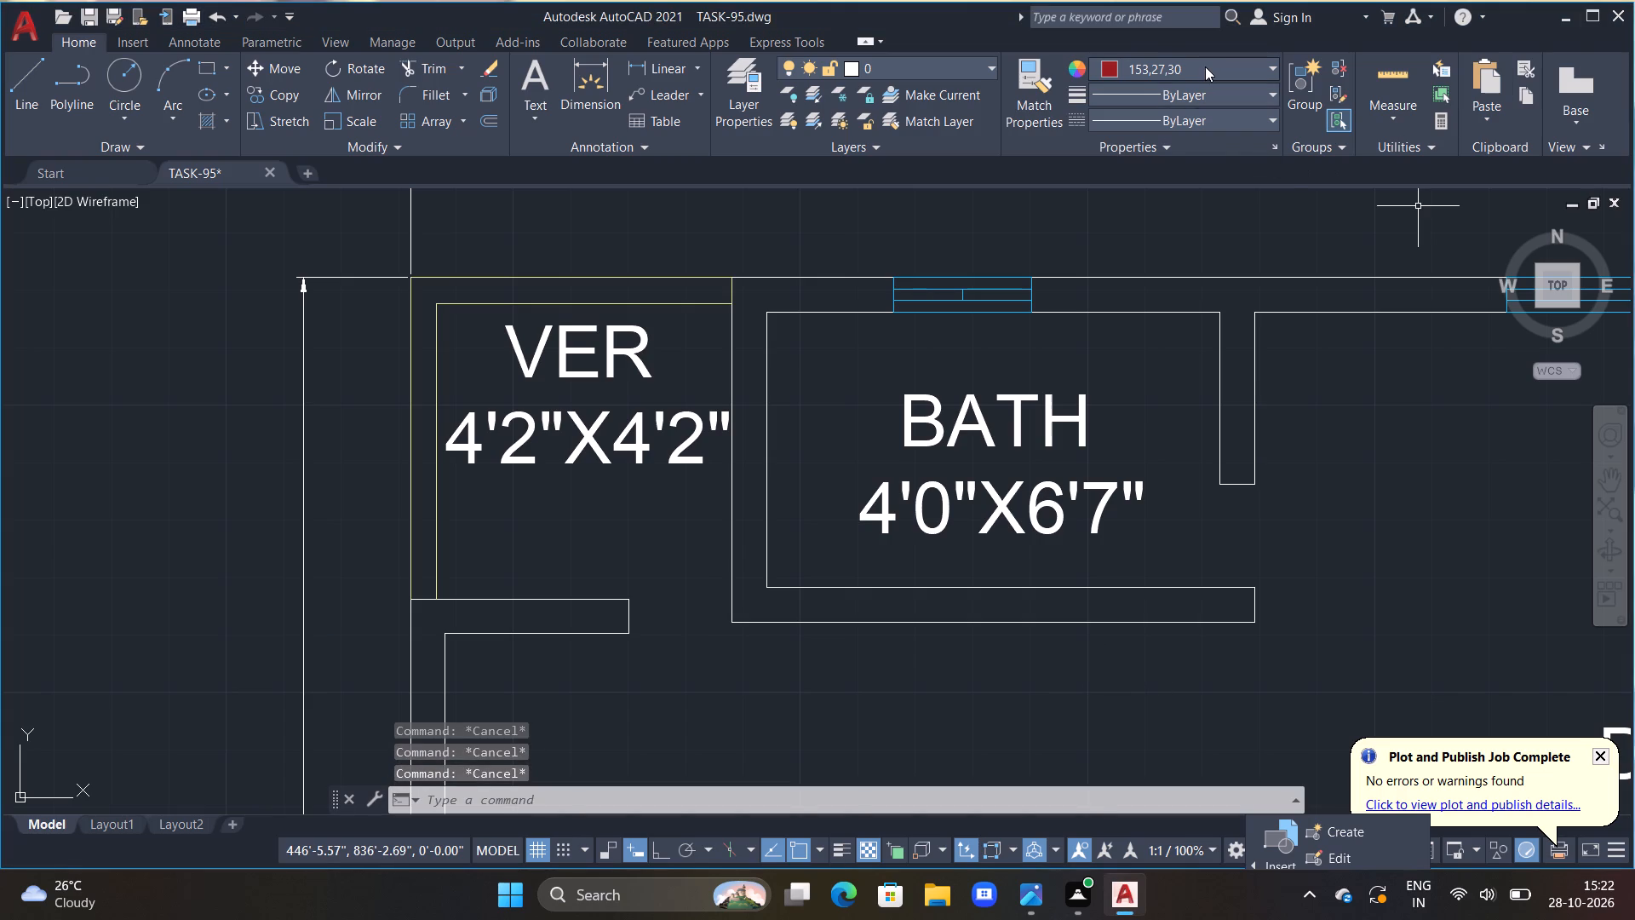
click(1208, 66)
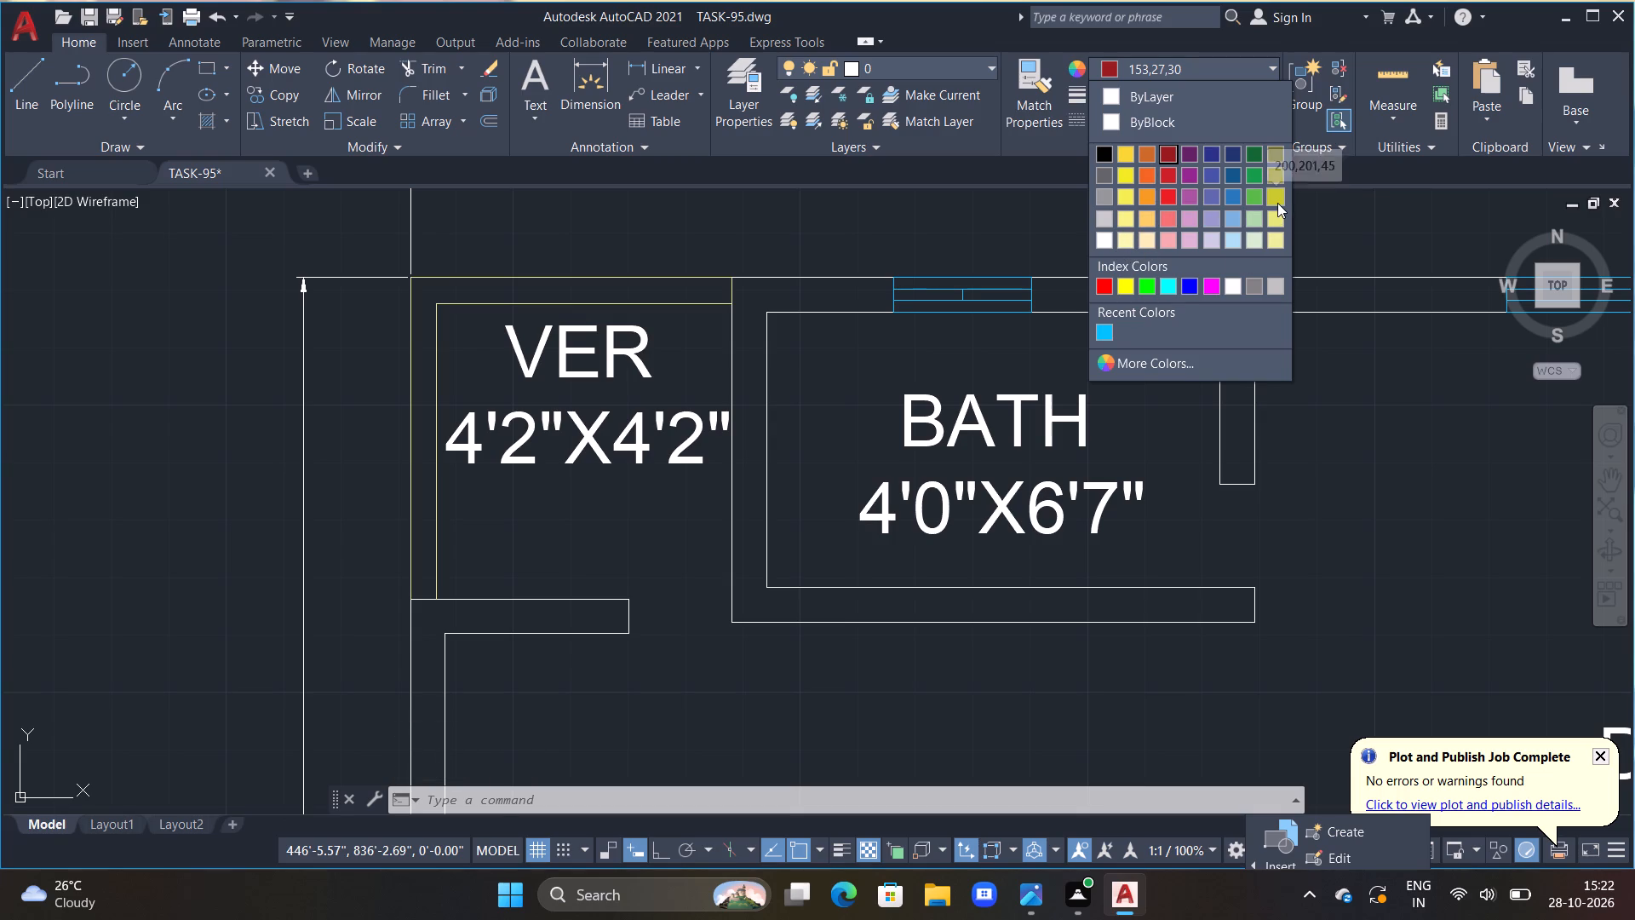
click(1127, 179)
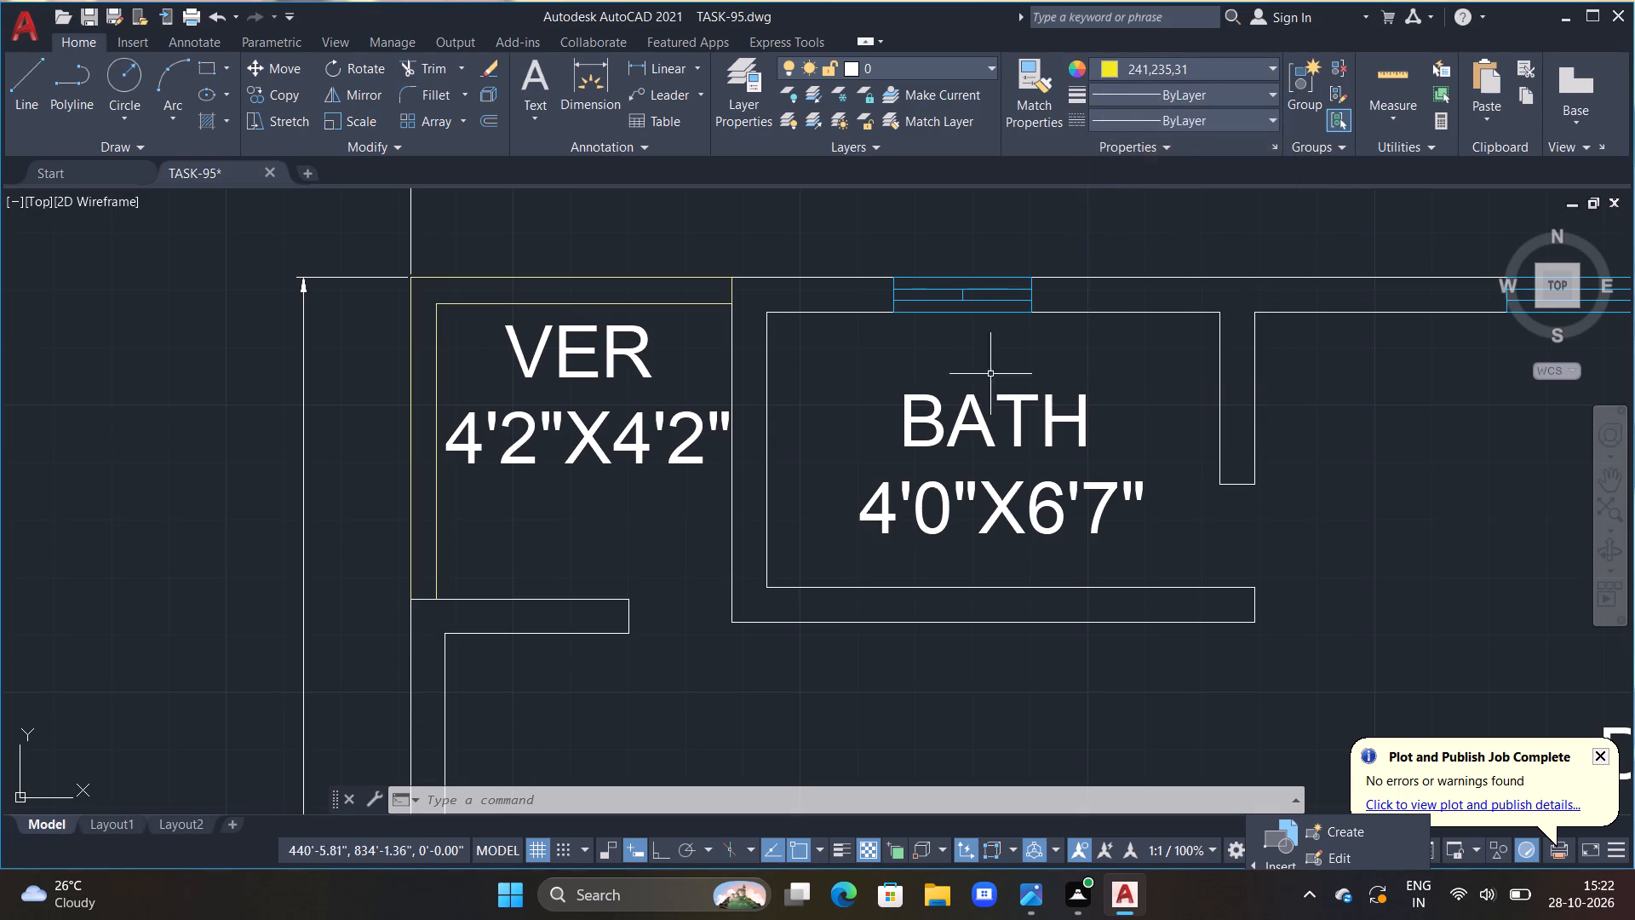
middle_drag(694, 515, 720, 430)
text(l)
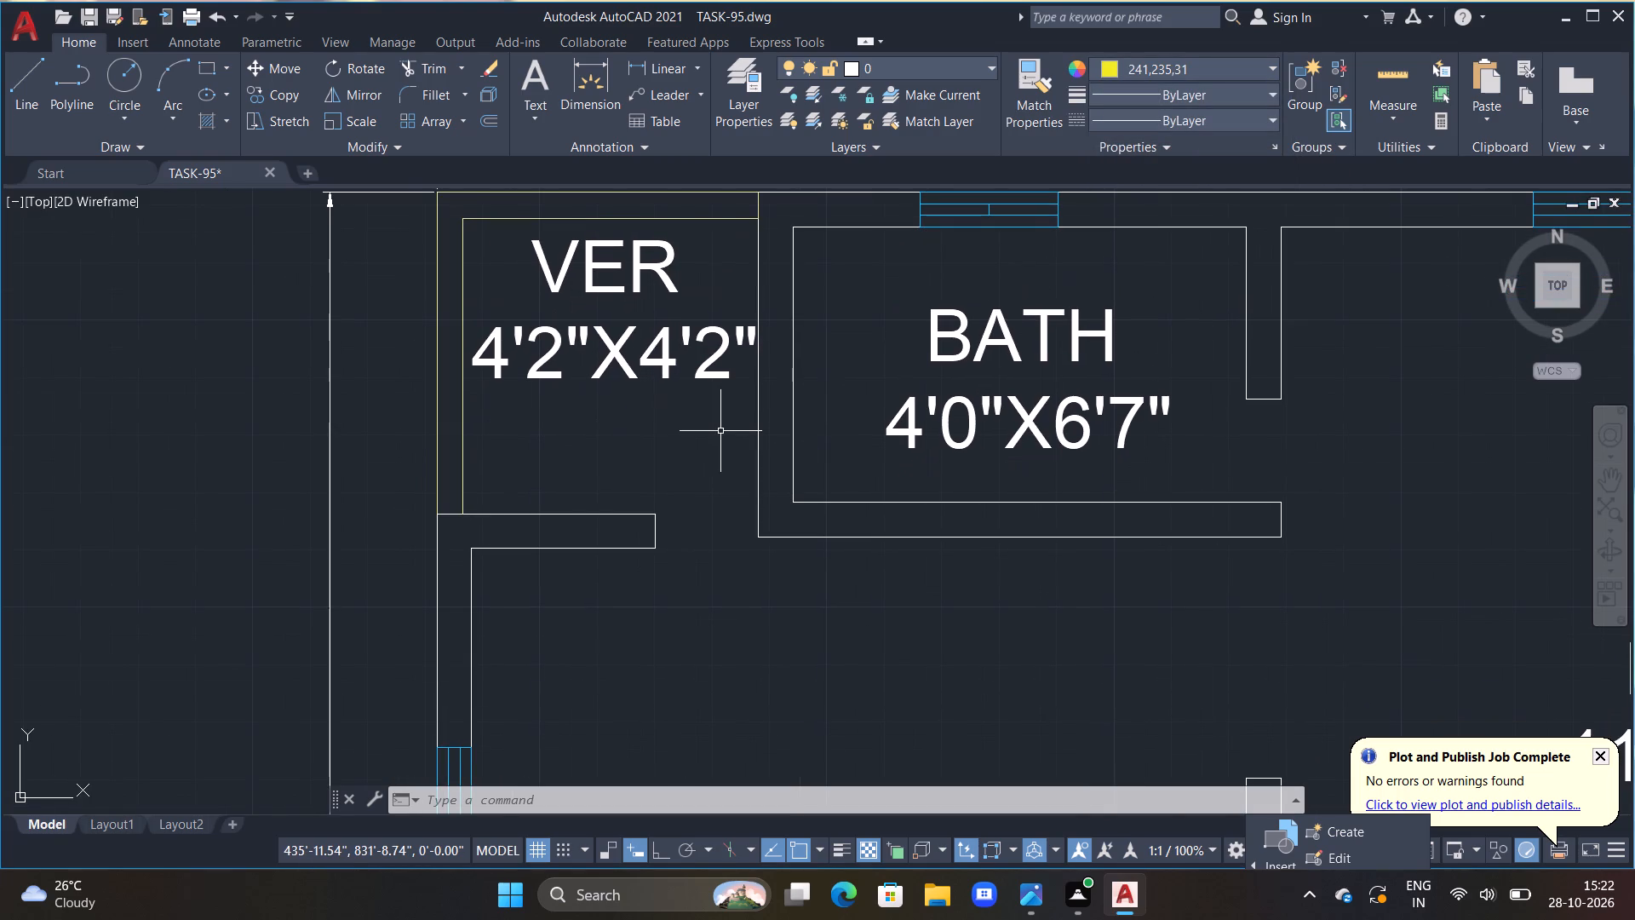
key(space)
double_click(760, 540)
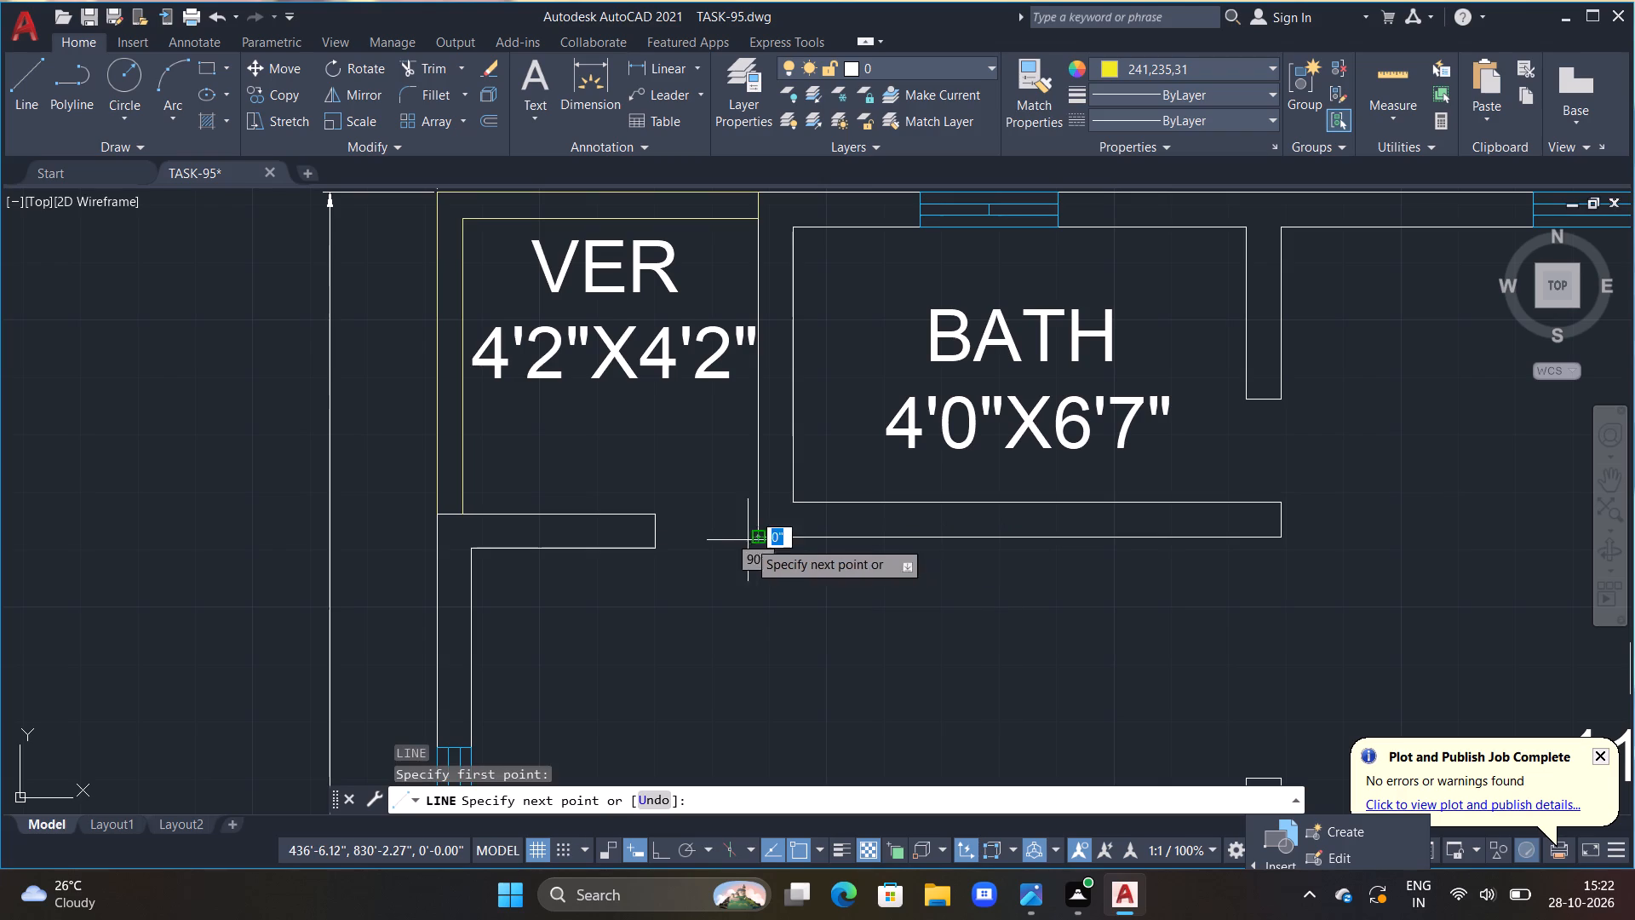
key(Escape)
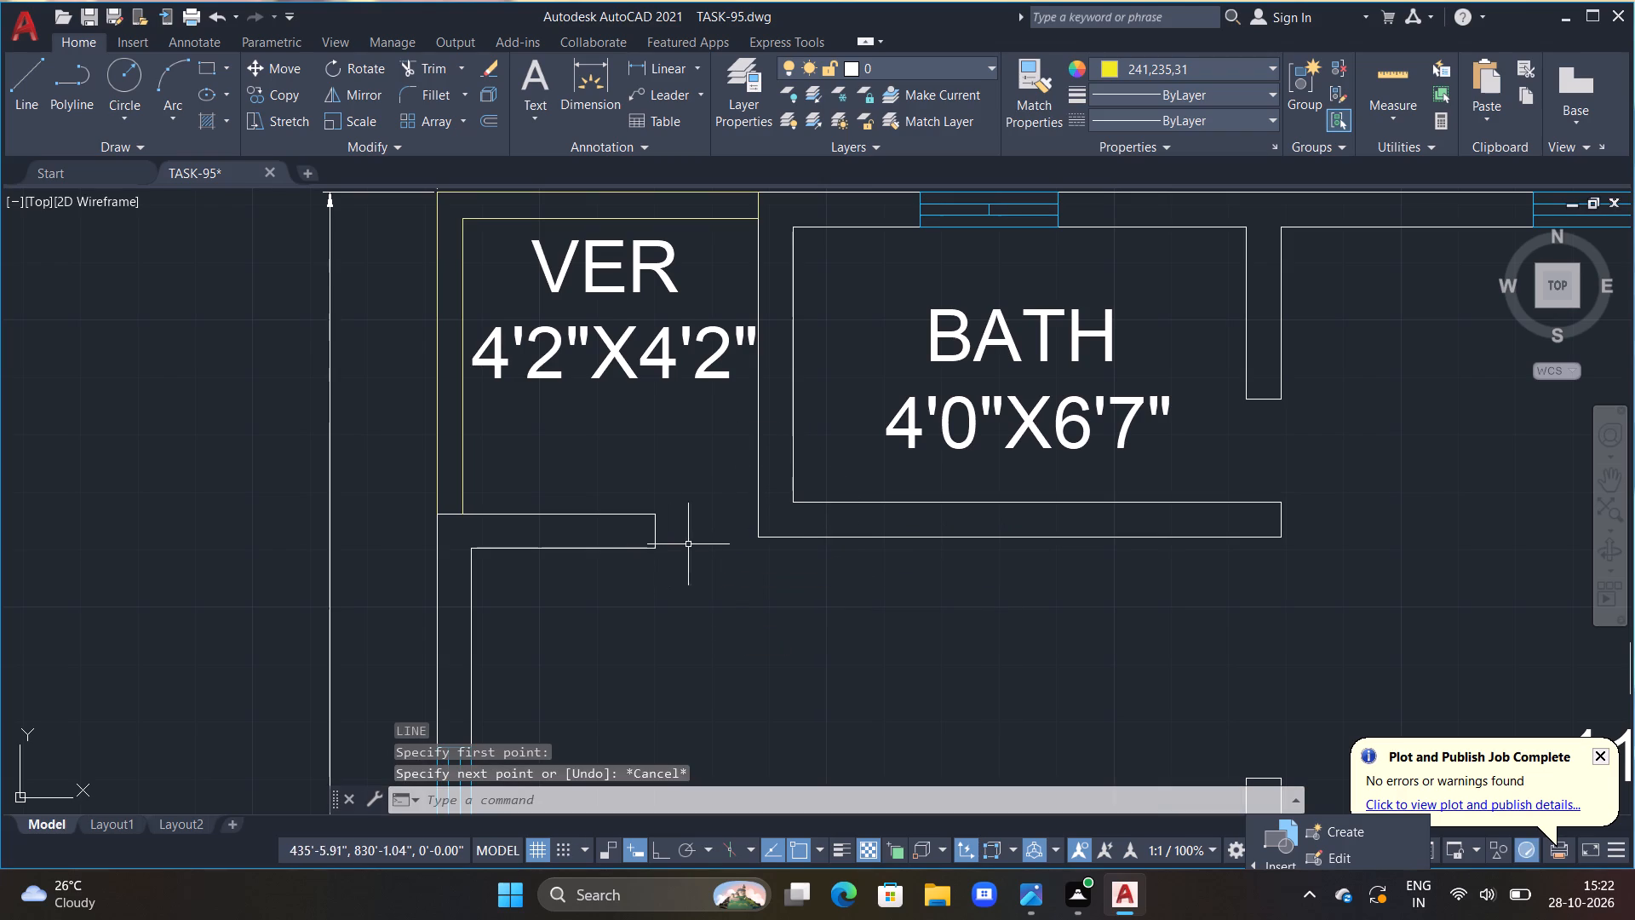
With ortho on, draw a 1'6" by 2" door leaf from the bath wall's lower corner at the upper-left verandah opening.
key(l)
key(space)
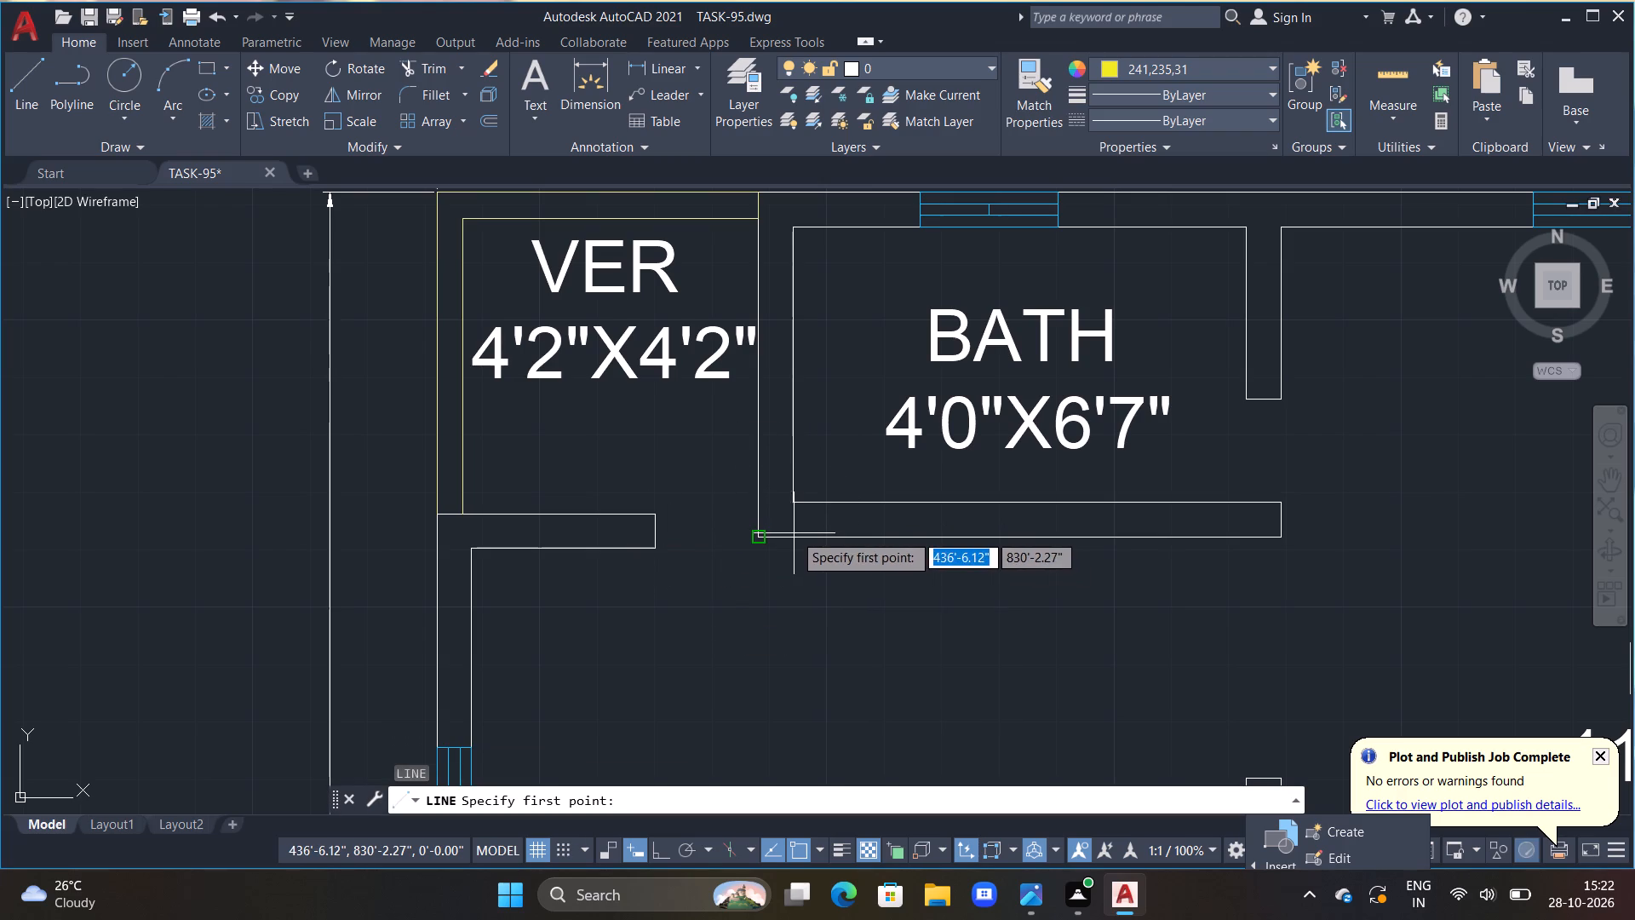
double_click(757, 533)
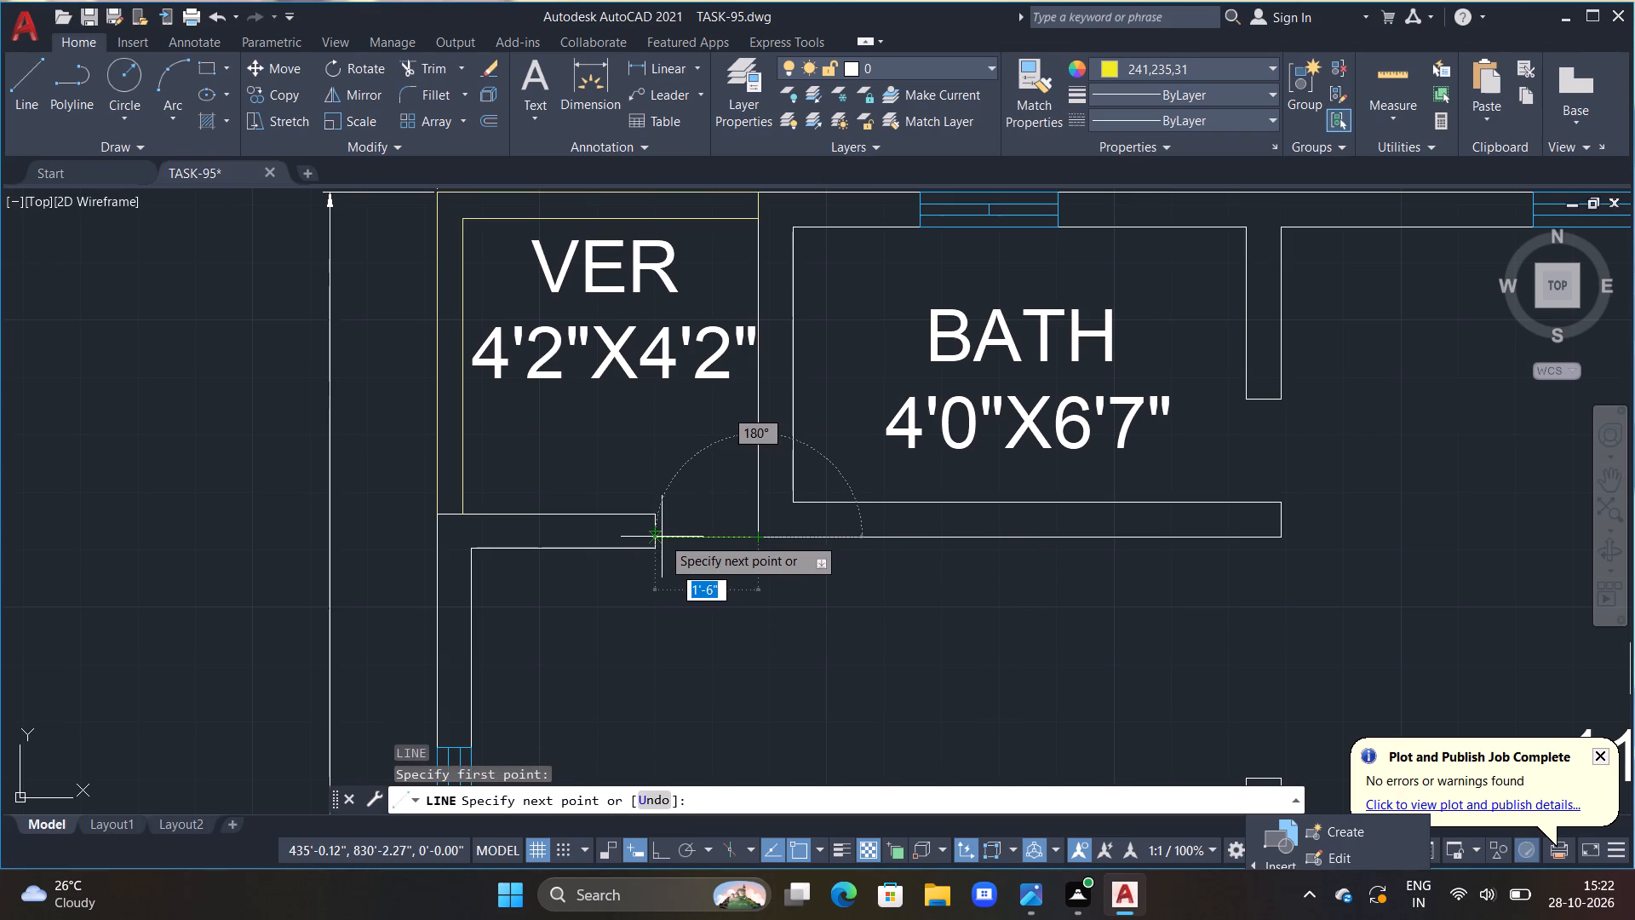
key(F8)
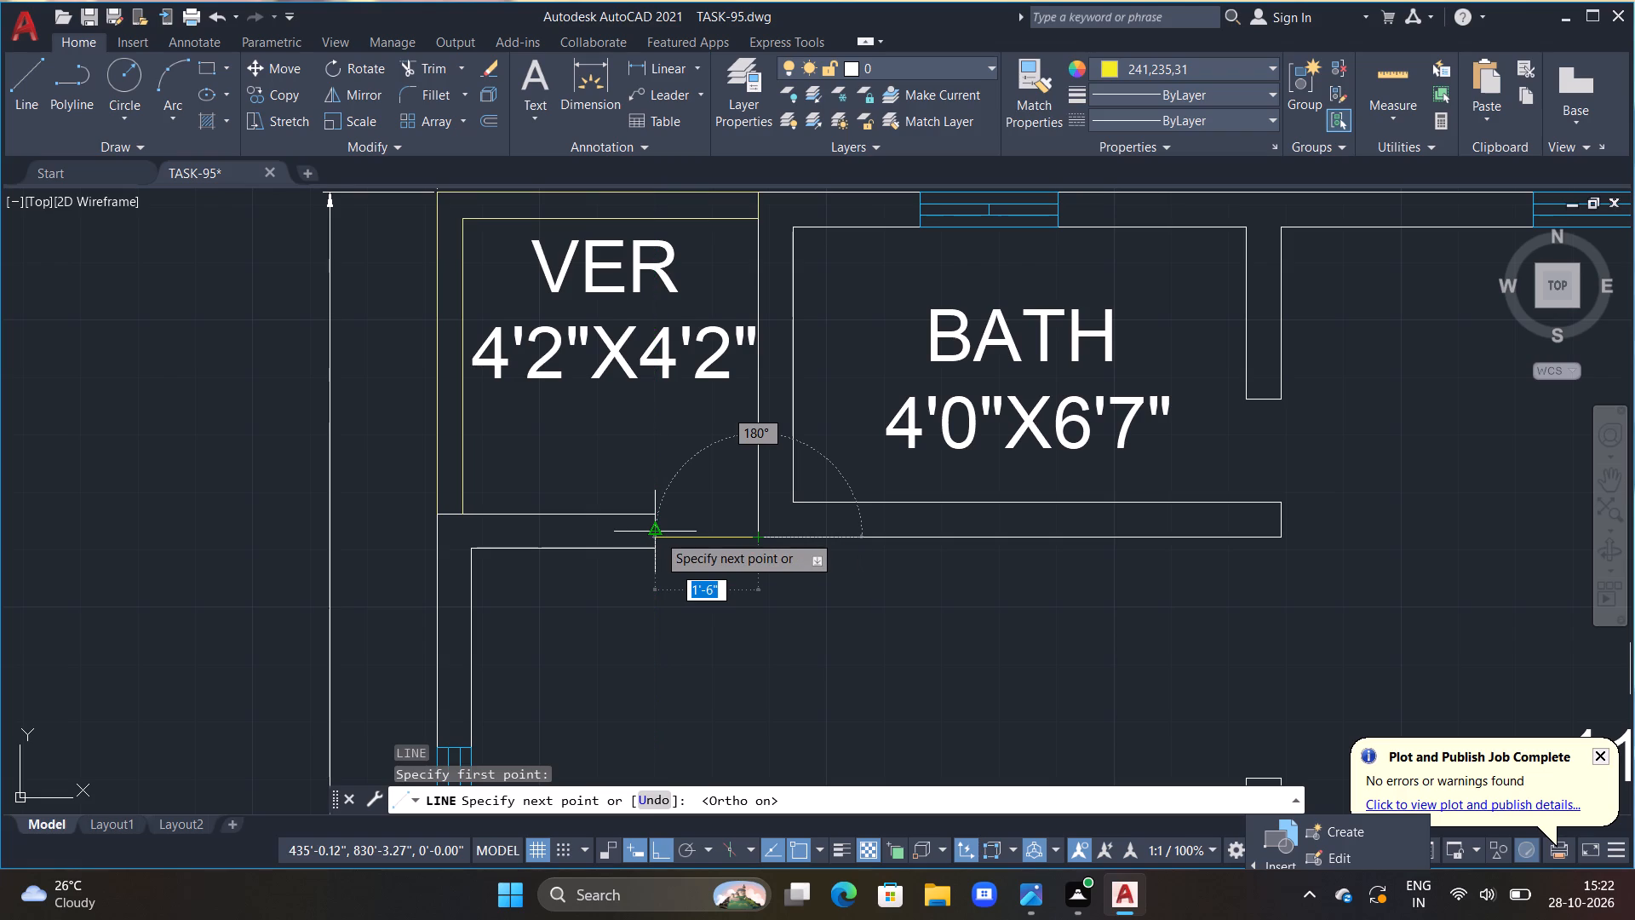
key(Escape)
text(l)
key(space)
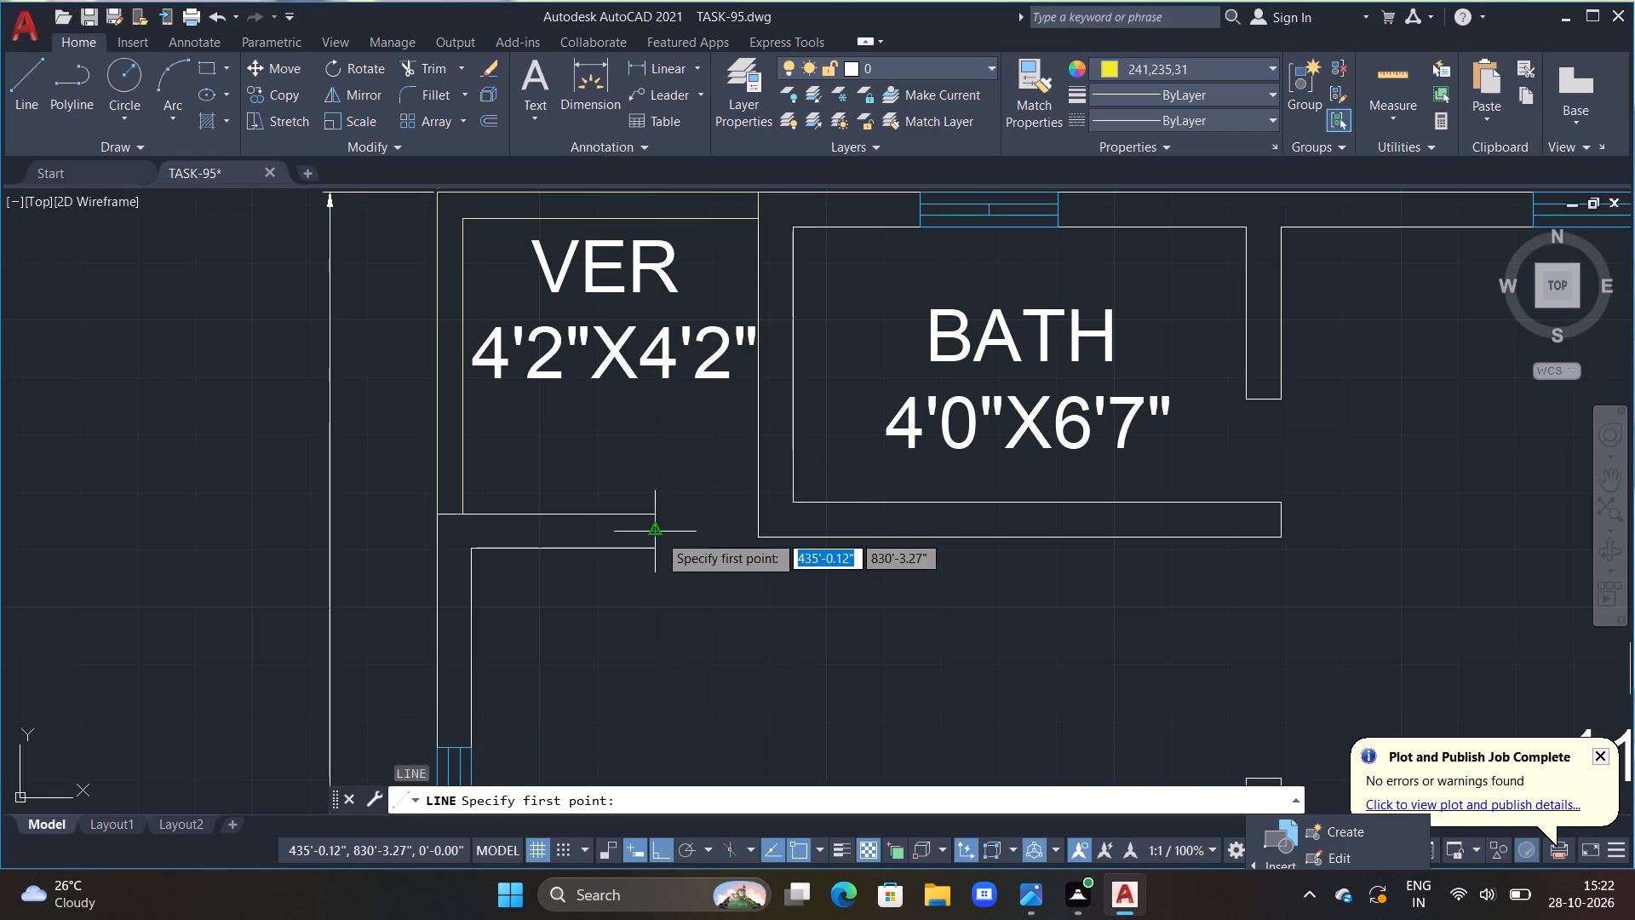
click(762, 535)
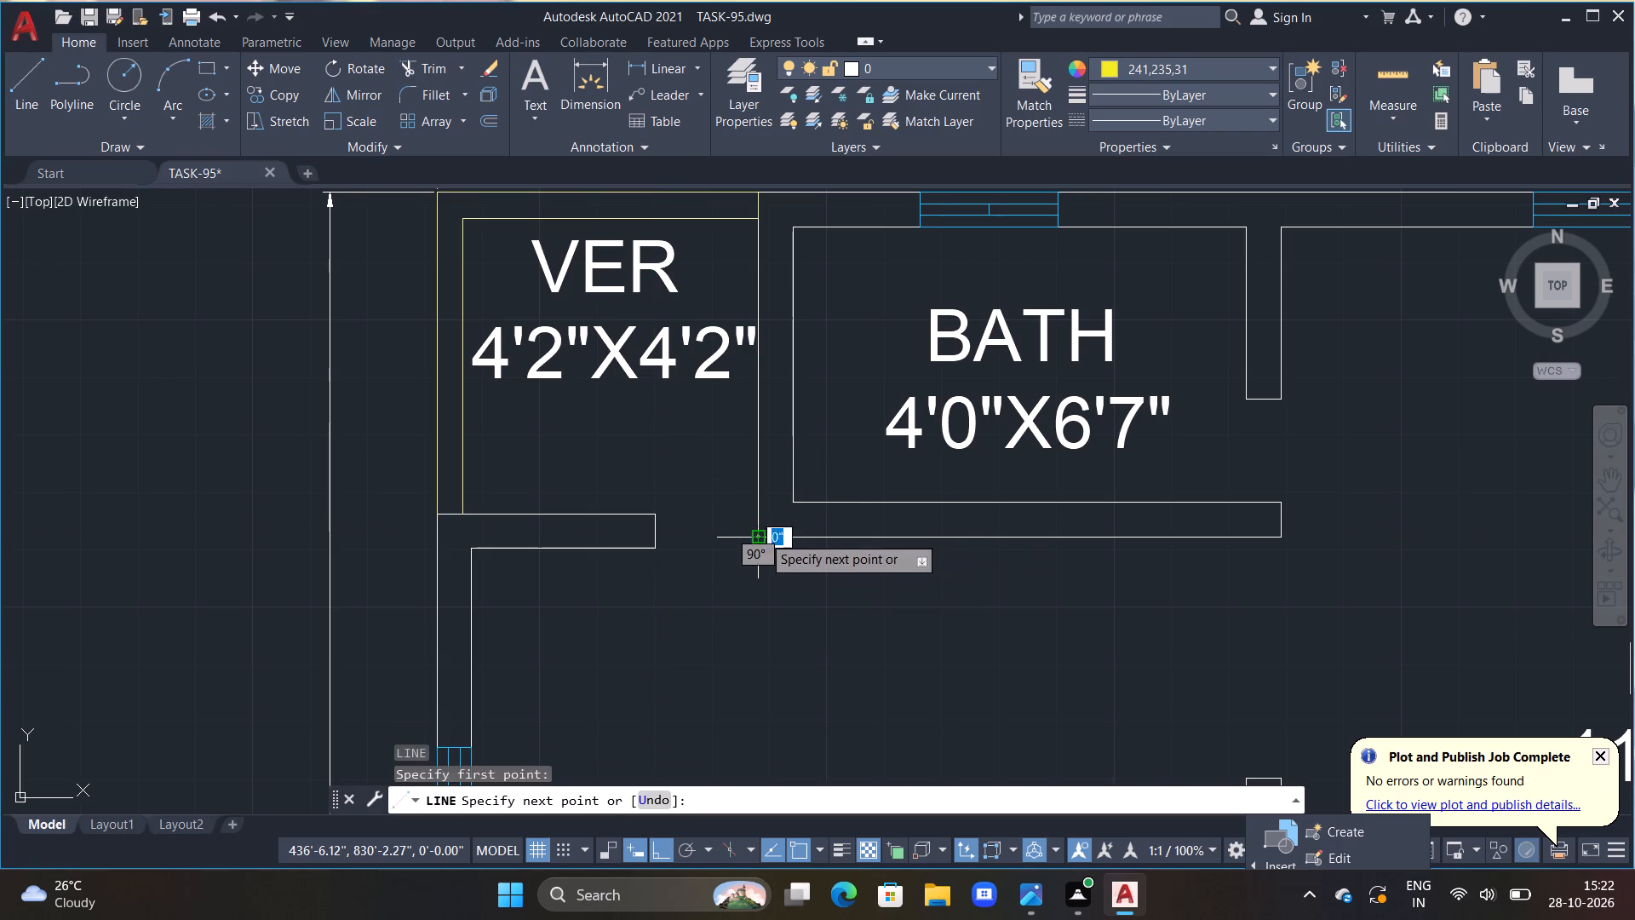
text(1'6")
key(Return)
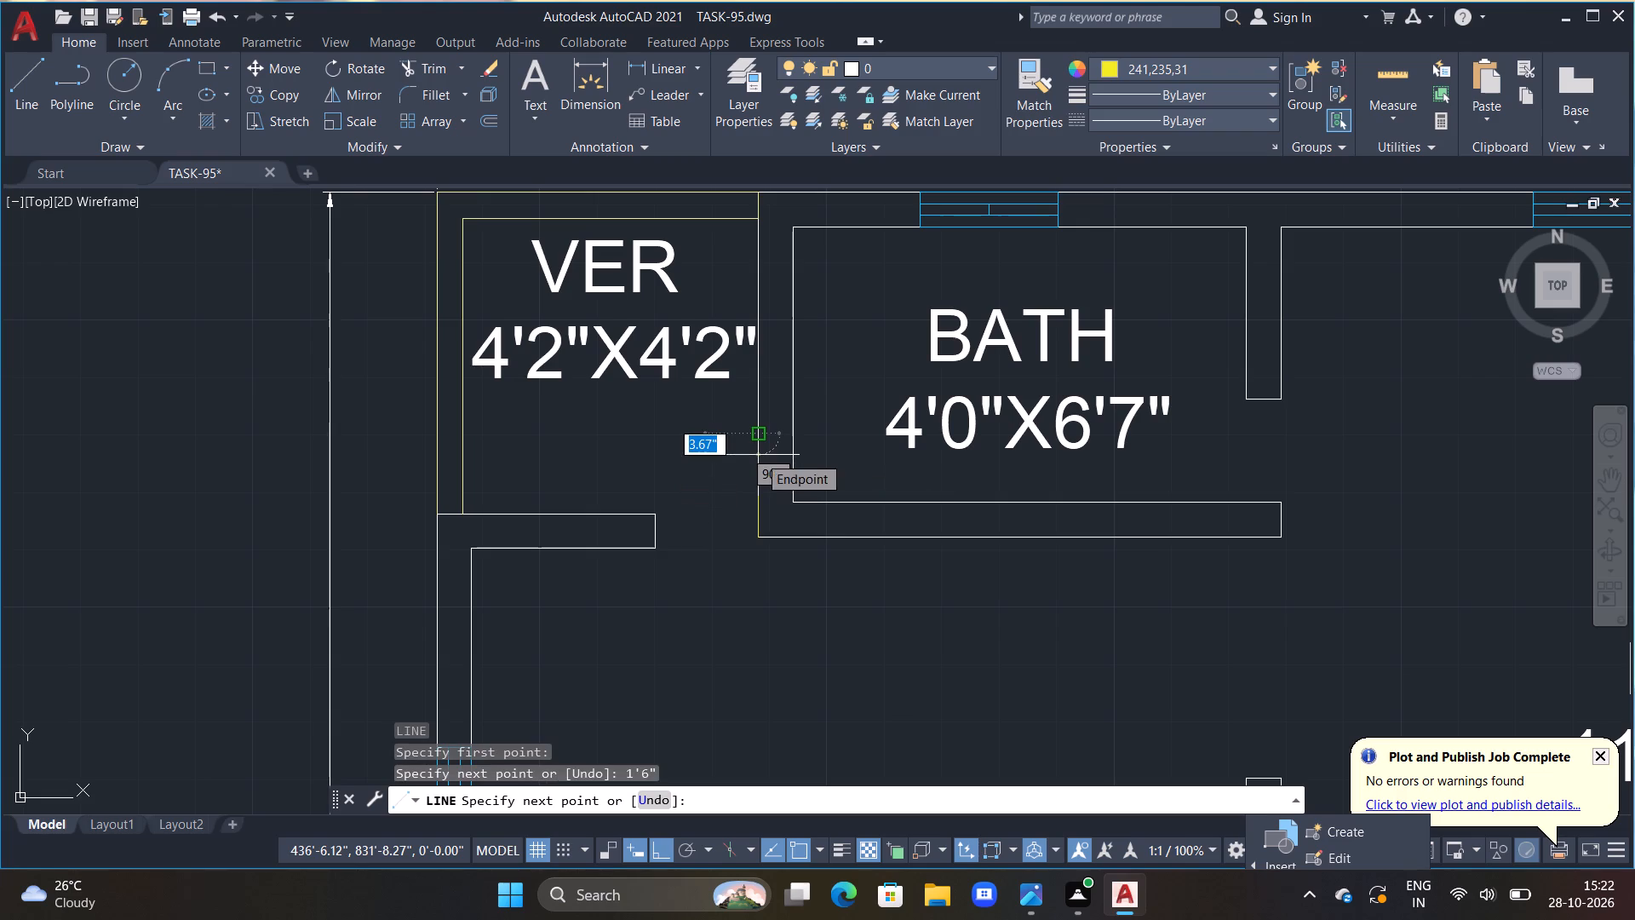
text(2")
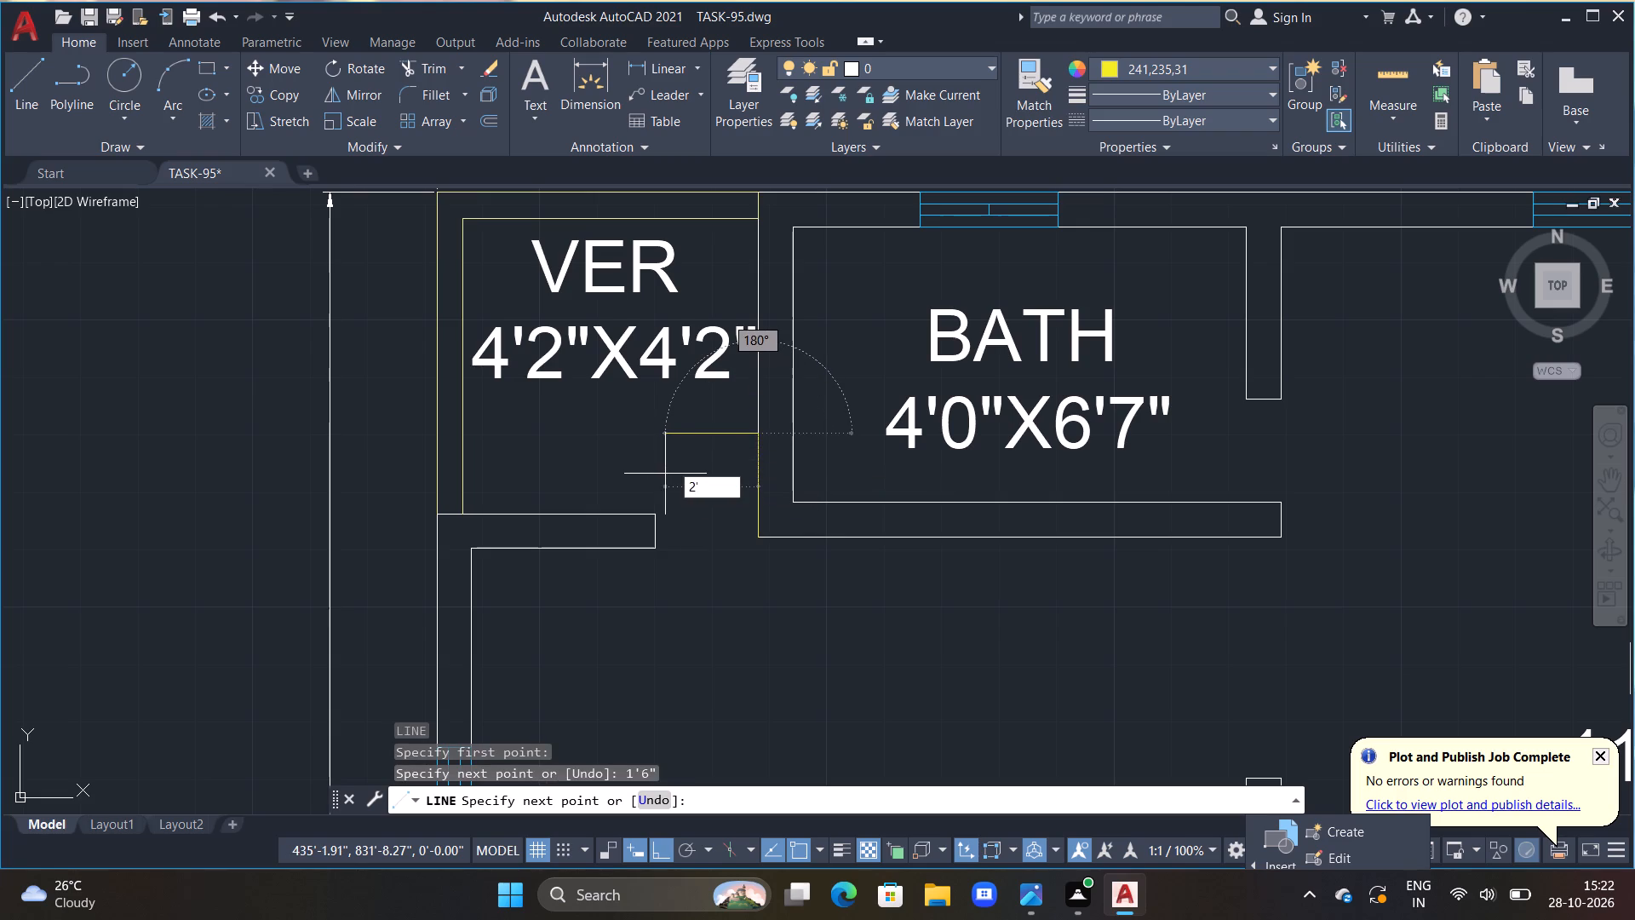
key(Return)
scroll(719, 524, up, 3)
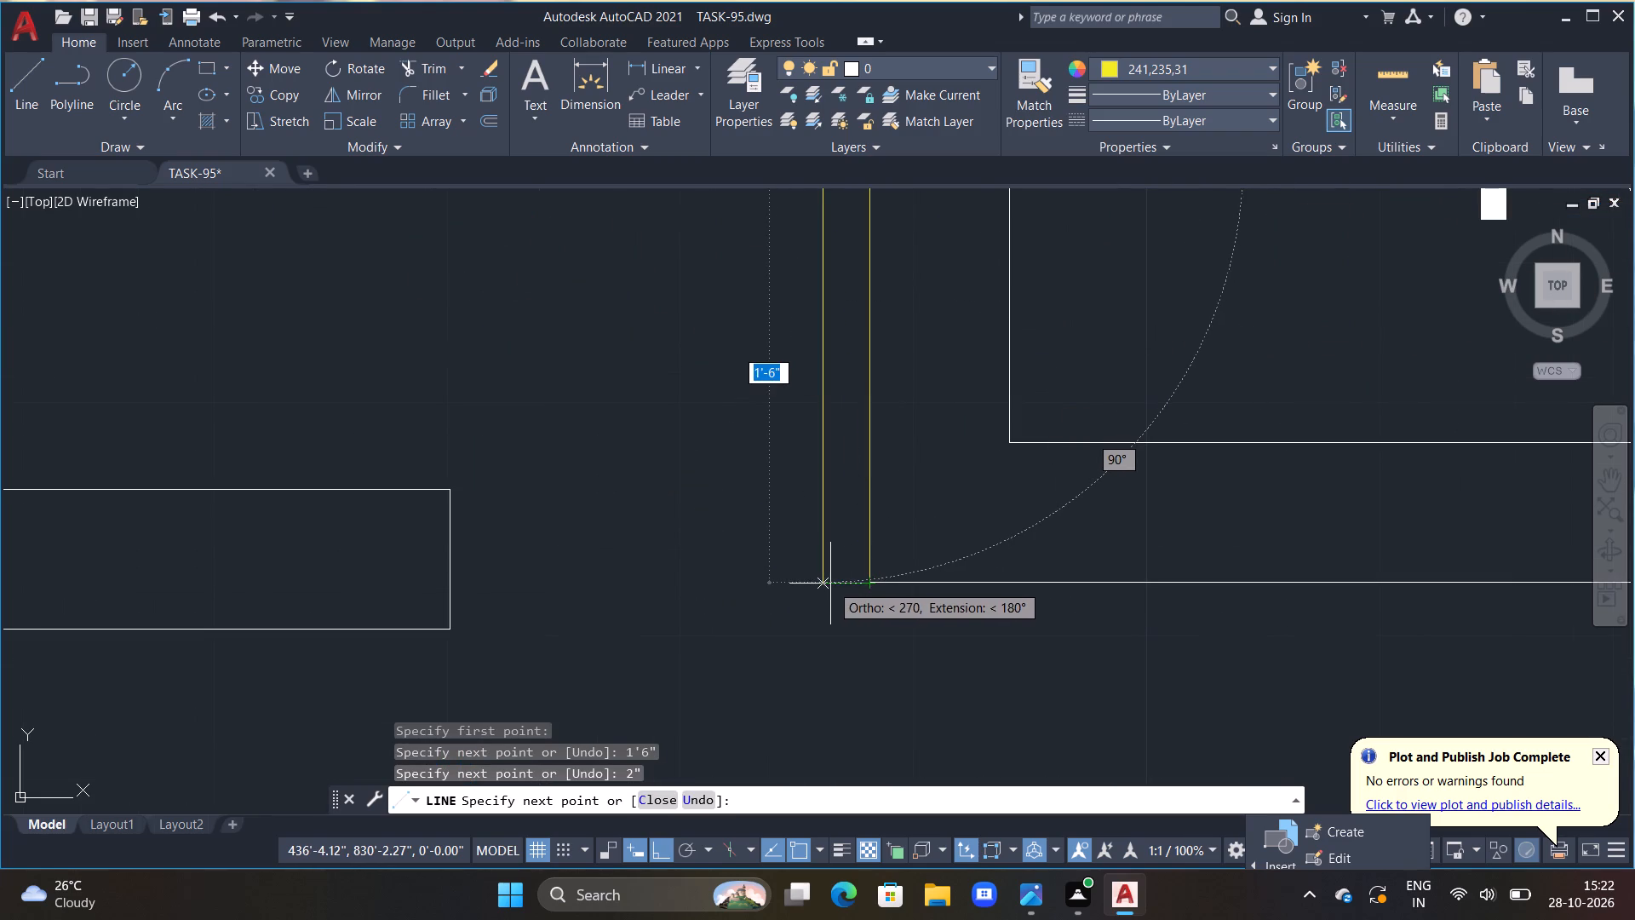
click(821, 584)
click(868, 589)
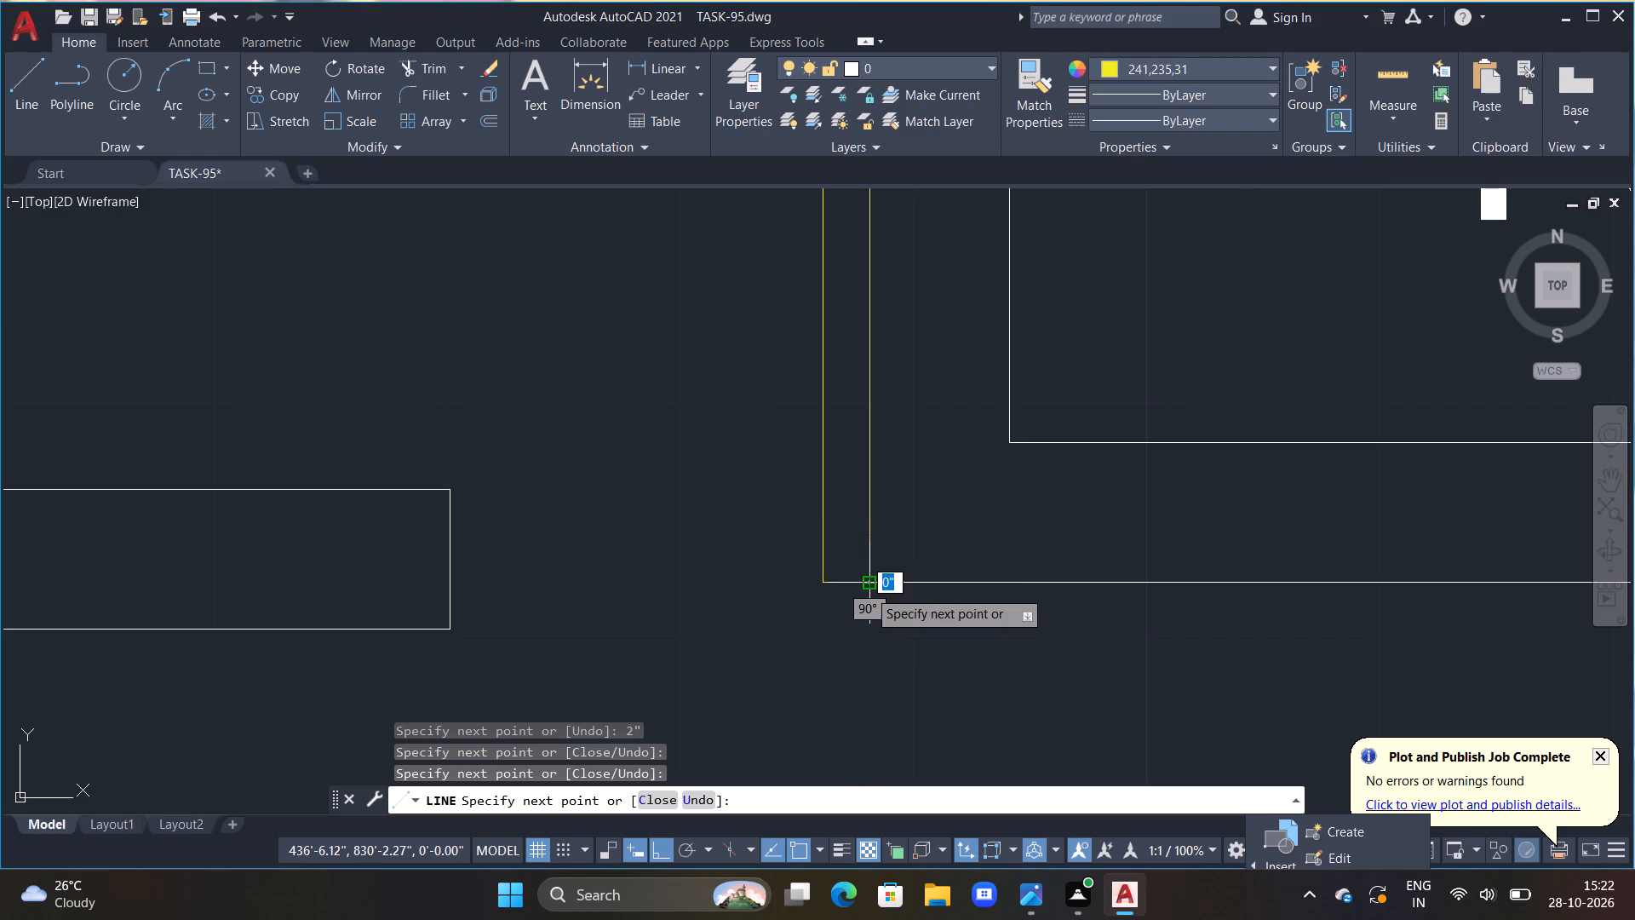
key(Escape)
Draw the door swing as a three-point arc through the leaf's two top corners to the lower corner of the opposite wall end.
scroll(868, 589, down, 3)
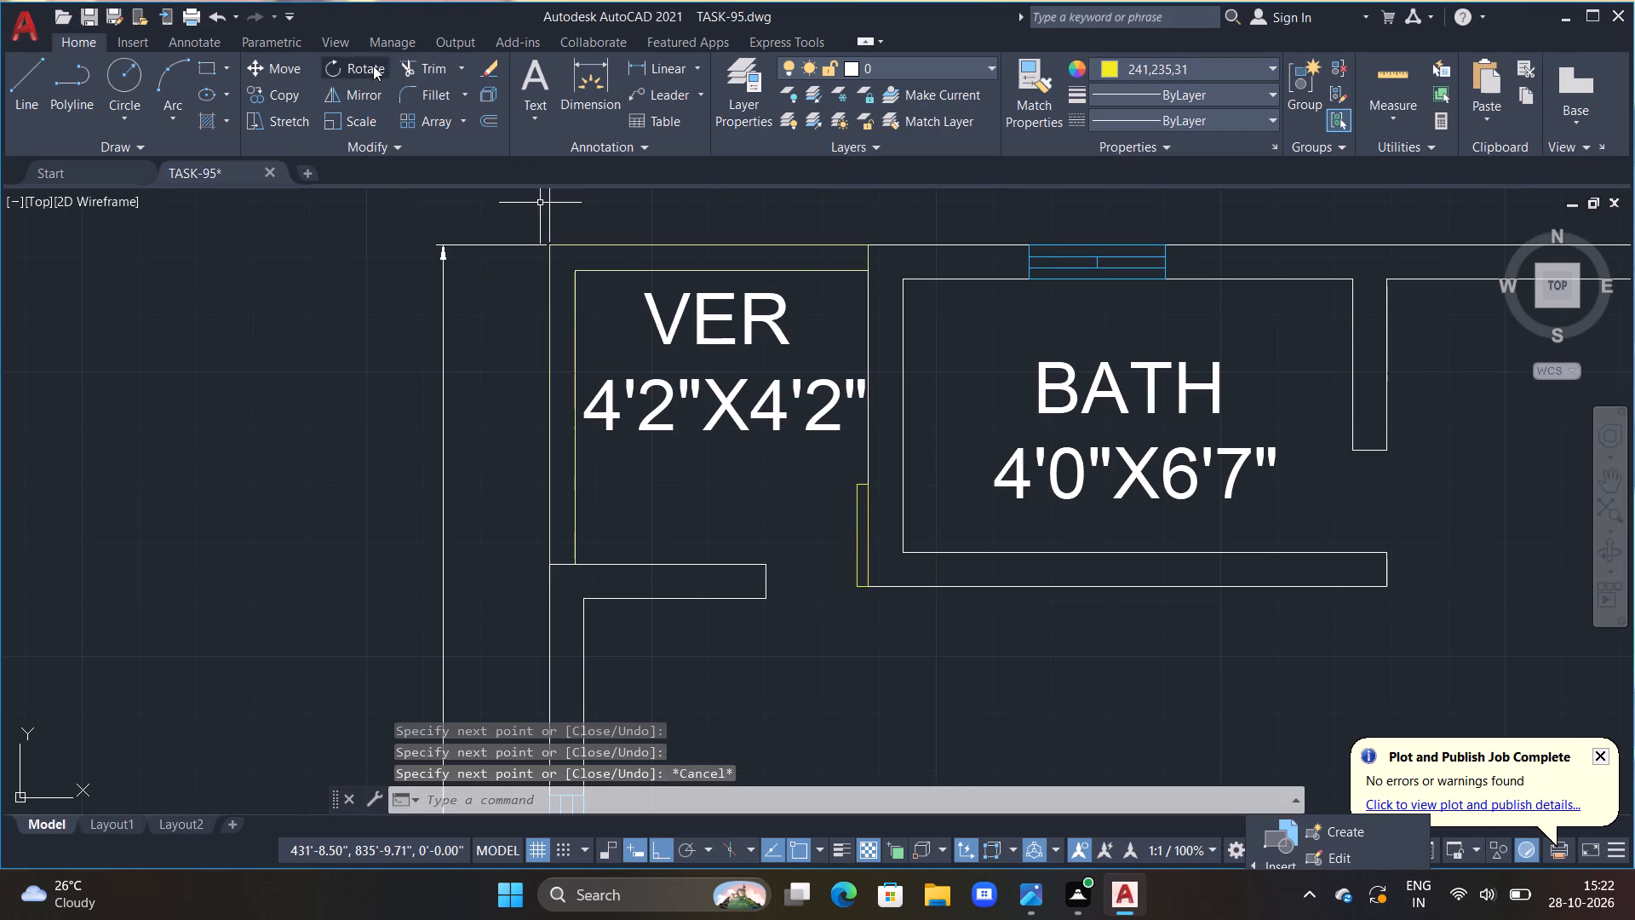
click(166, 70)
click(166, 68)
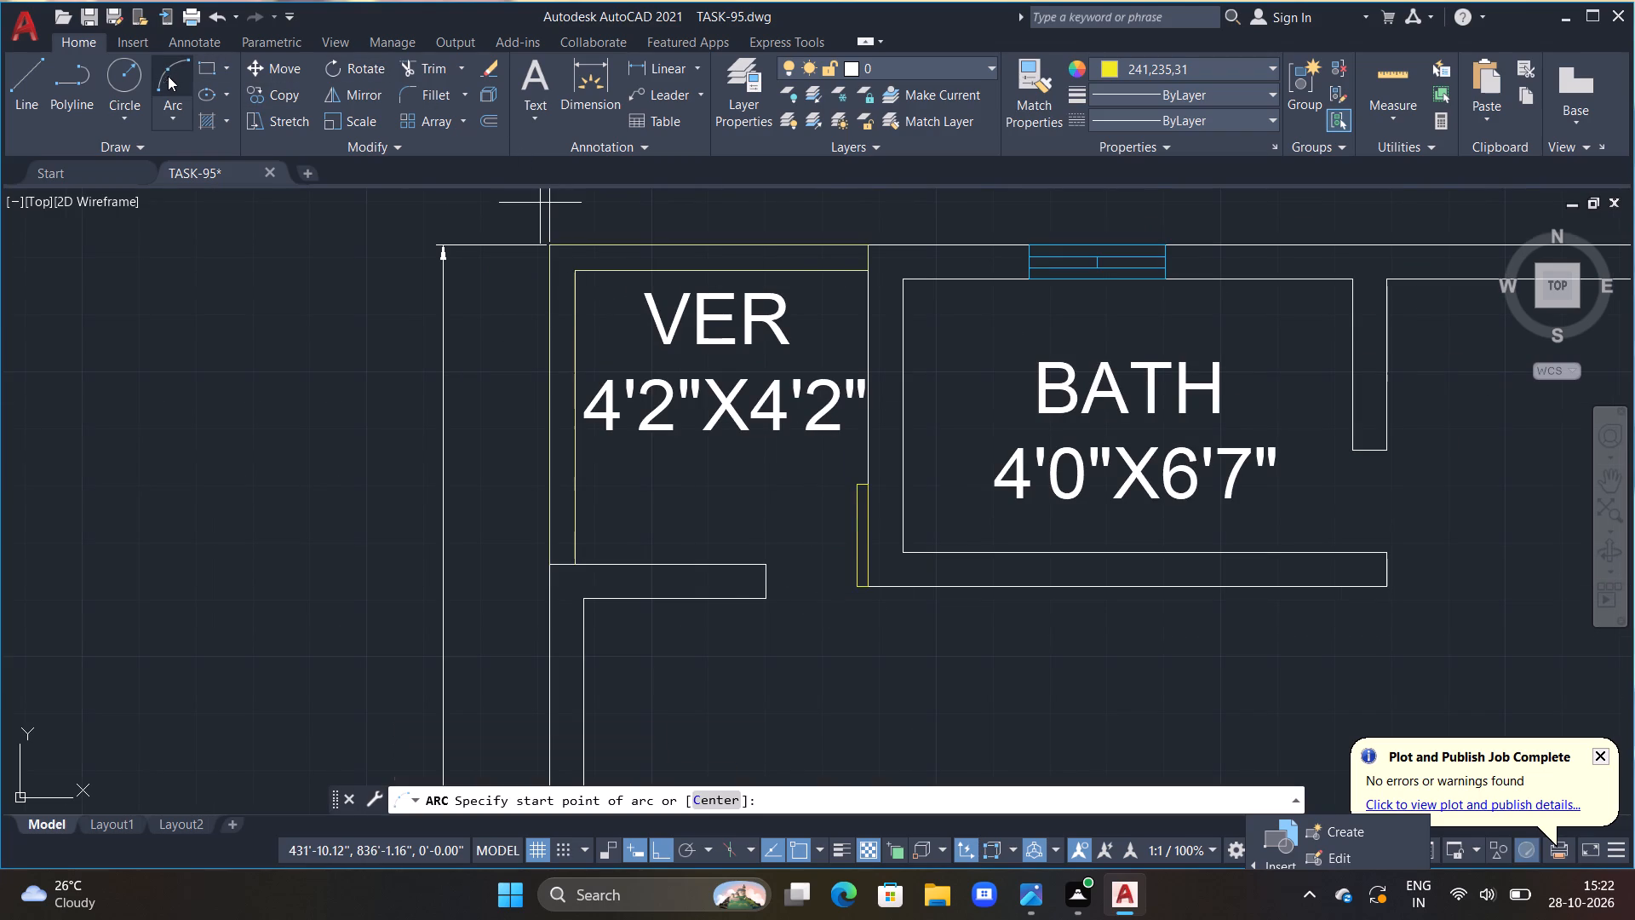
scroll(875, 496, up, 2)
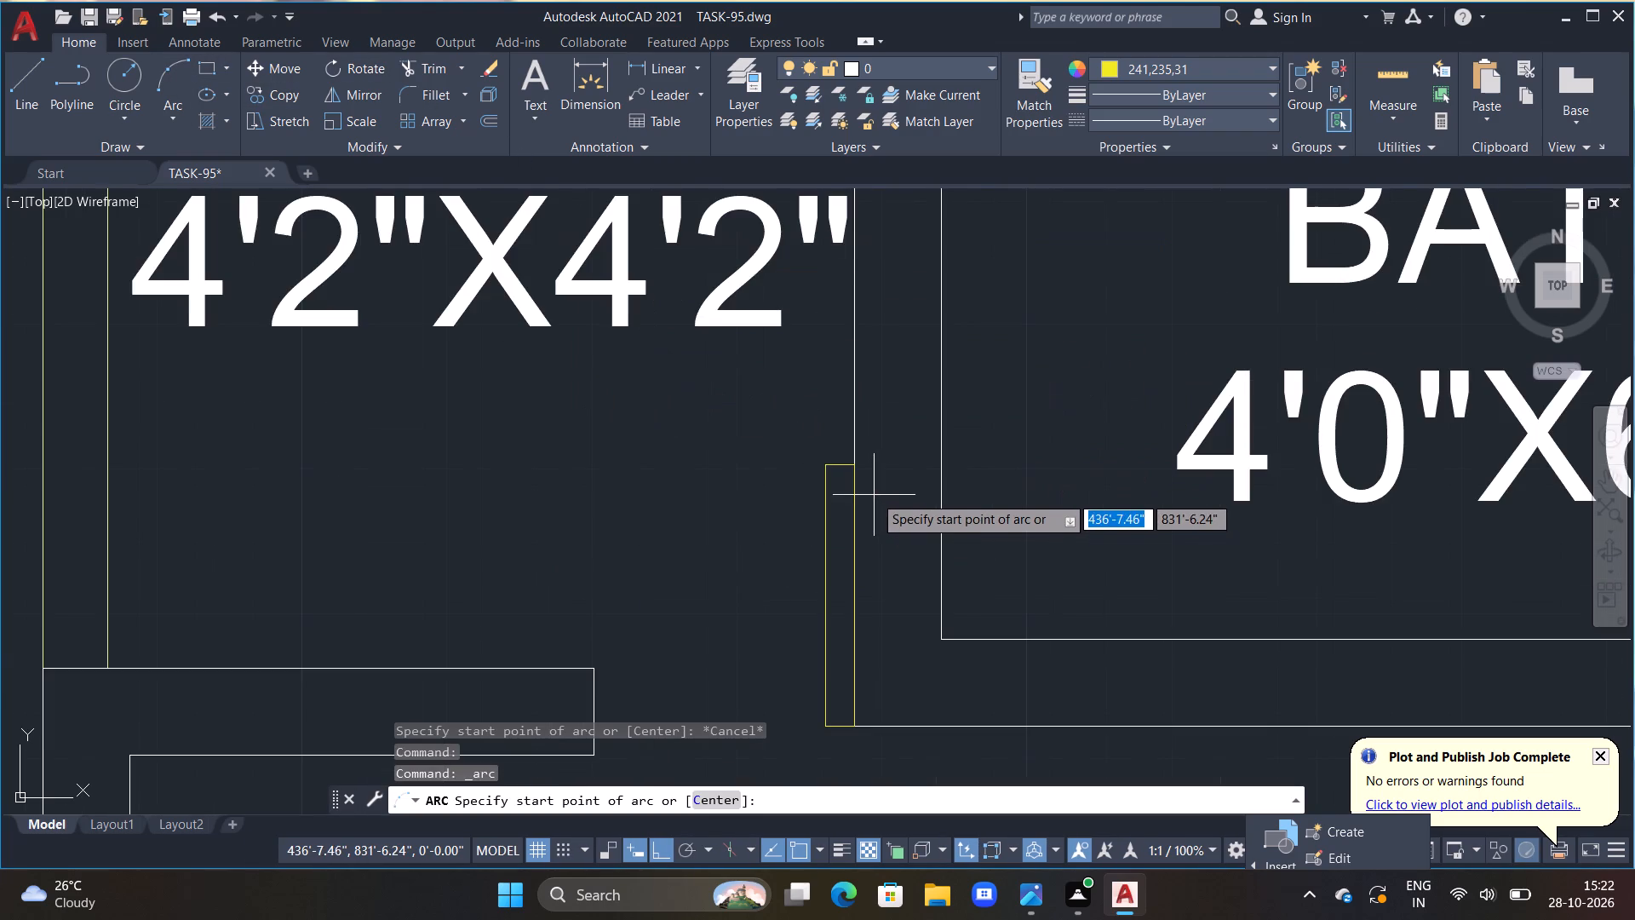
scroll(874, 495, up, 2)
double_click(813, 414)
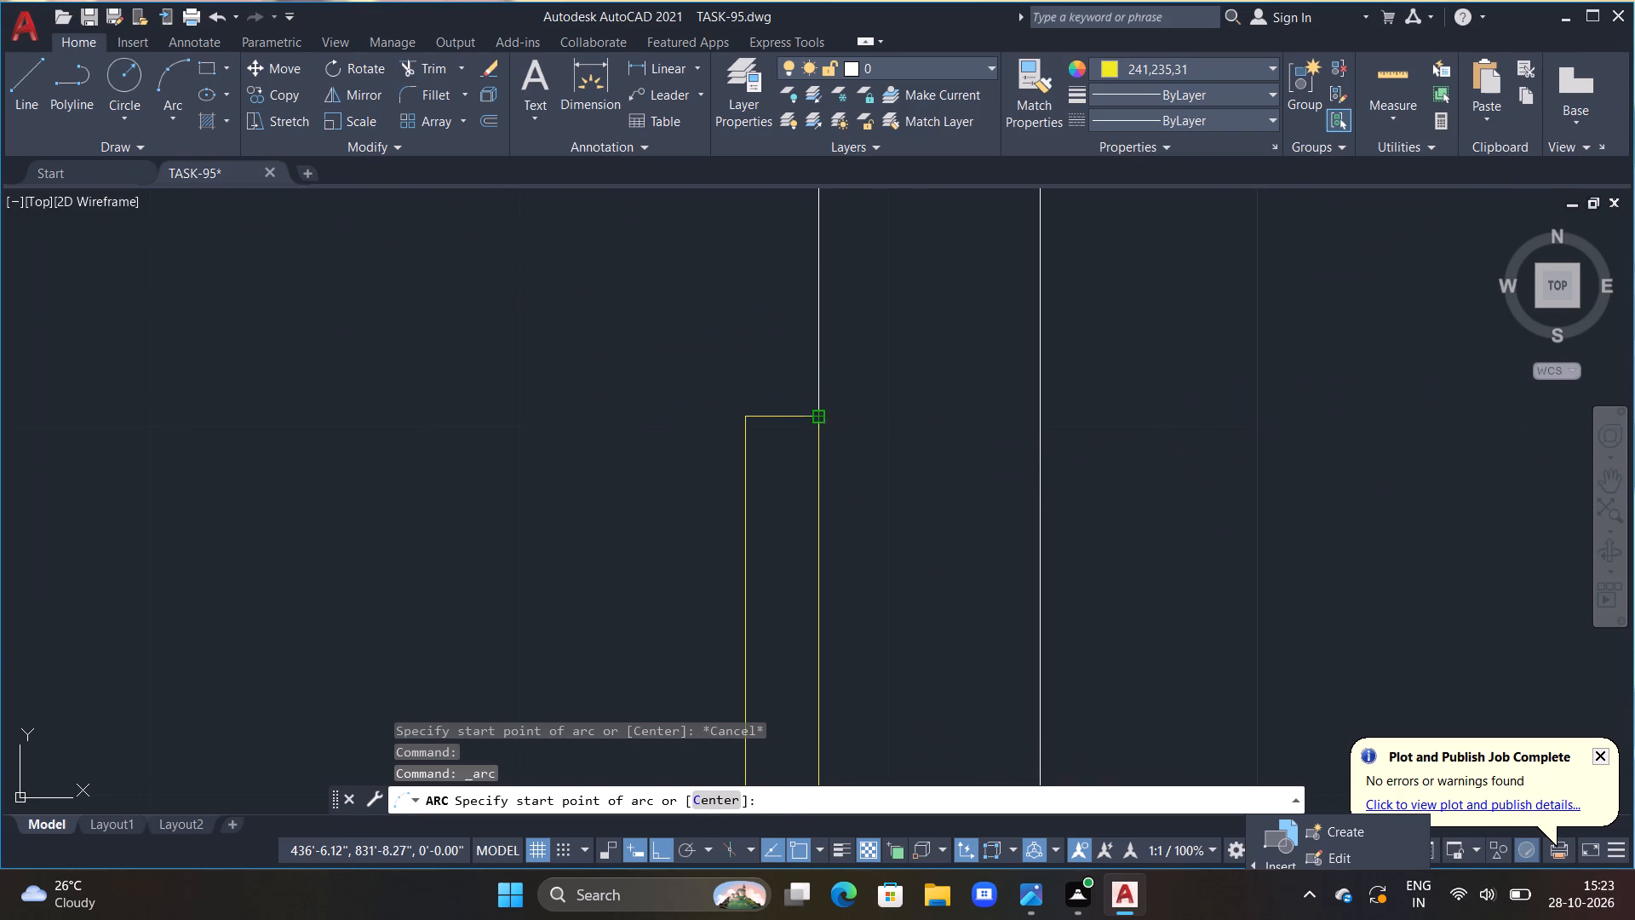
click(746, 417)
scroll(681, 435, down, 2)
middle_drag(678, 450, 777, 278)
click(577, 548)
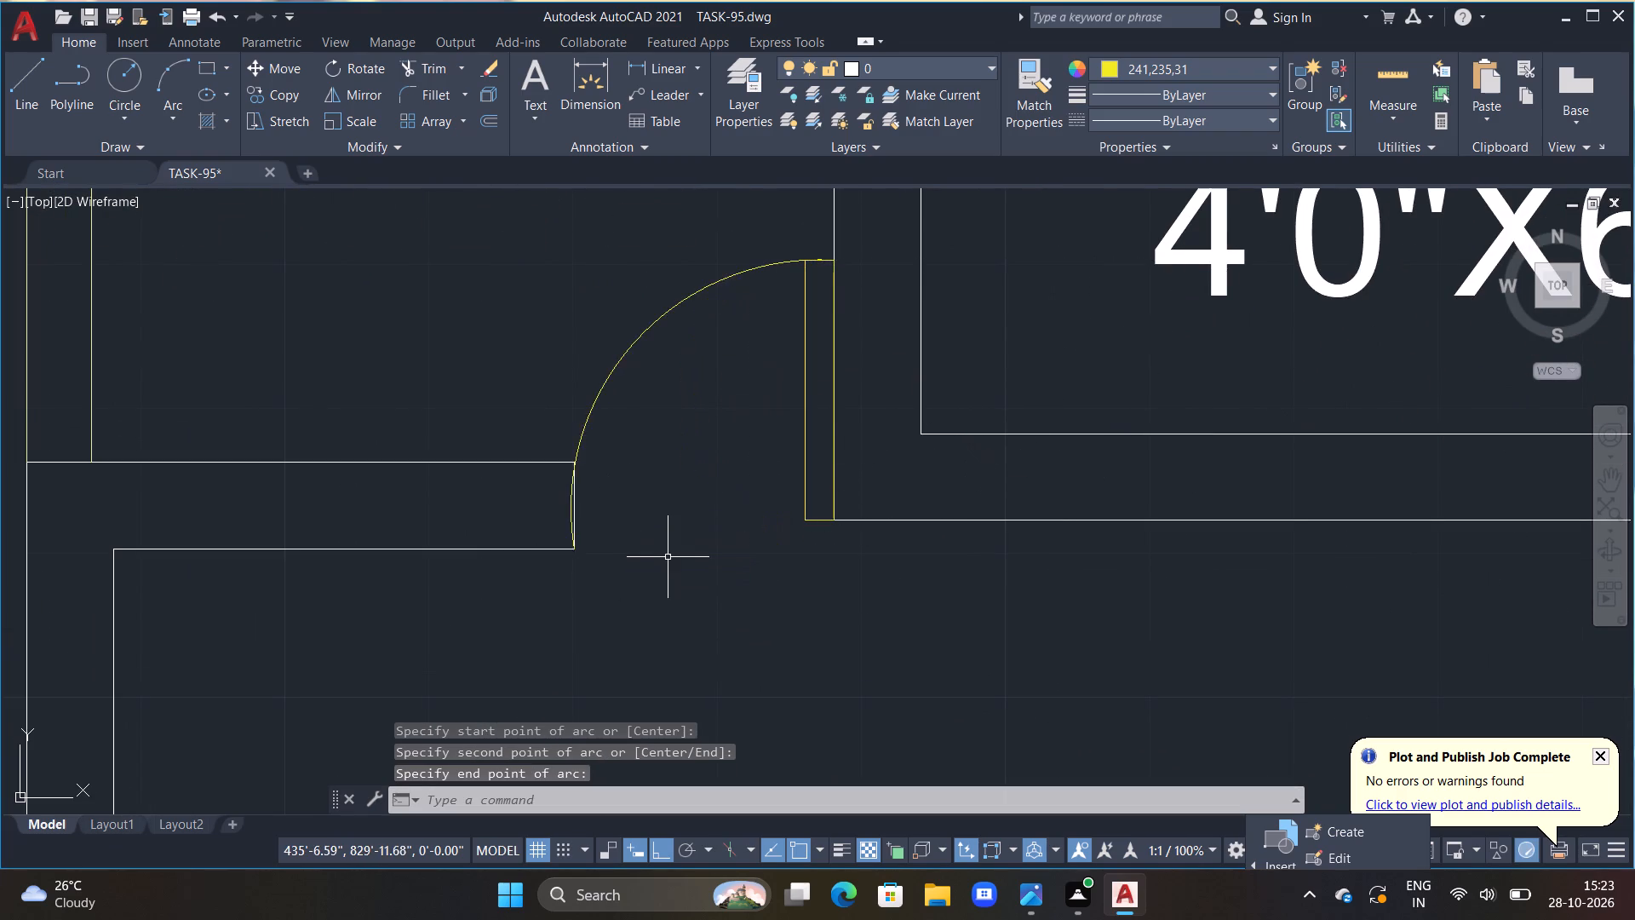
Draw a 1'6" by 2" door leaf down from the bath wall's upper corner at the plan's lower-left verandah opening.
scroll(668, 557, down, 1)
scroll(809, 568, down, 1)
scroll(843, 630, down, 1)
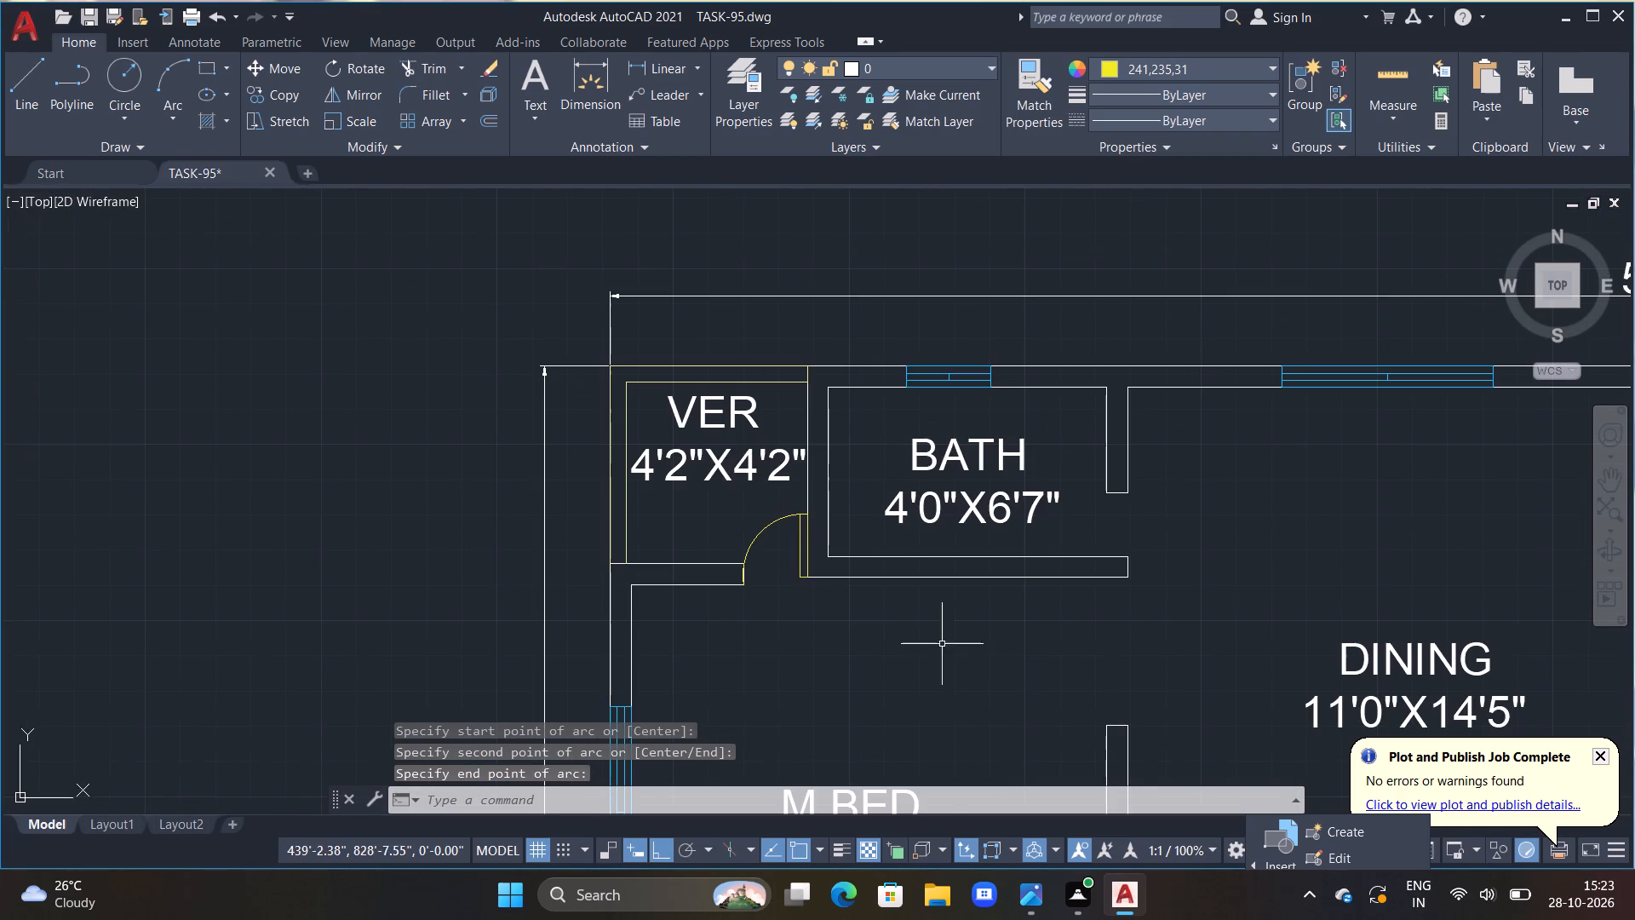
middle_drag(1058, 640, 1029, 425)
middle_drag(837, 653, 855, 331)
scroll(847, 376, down, 1)
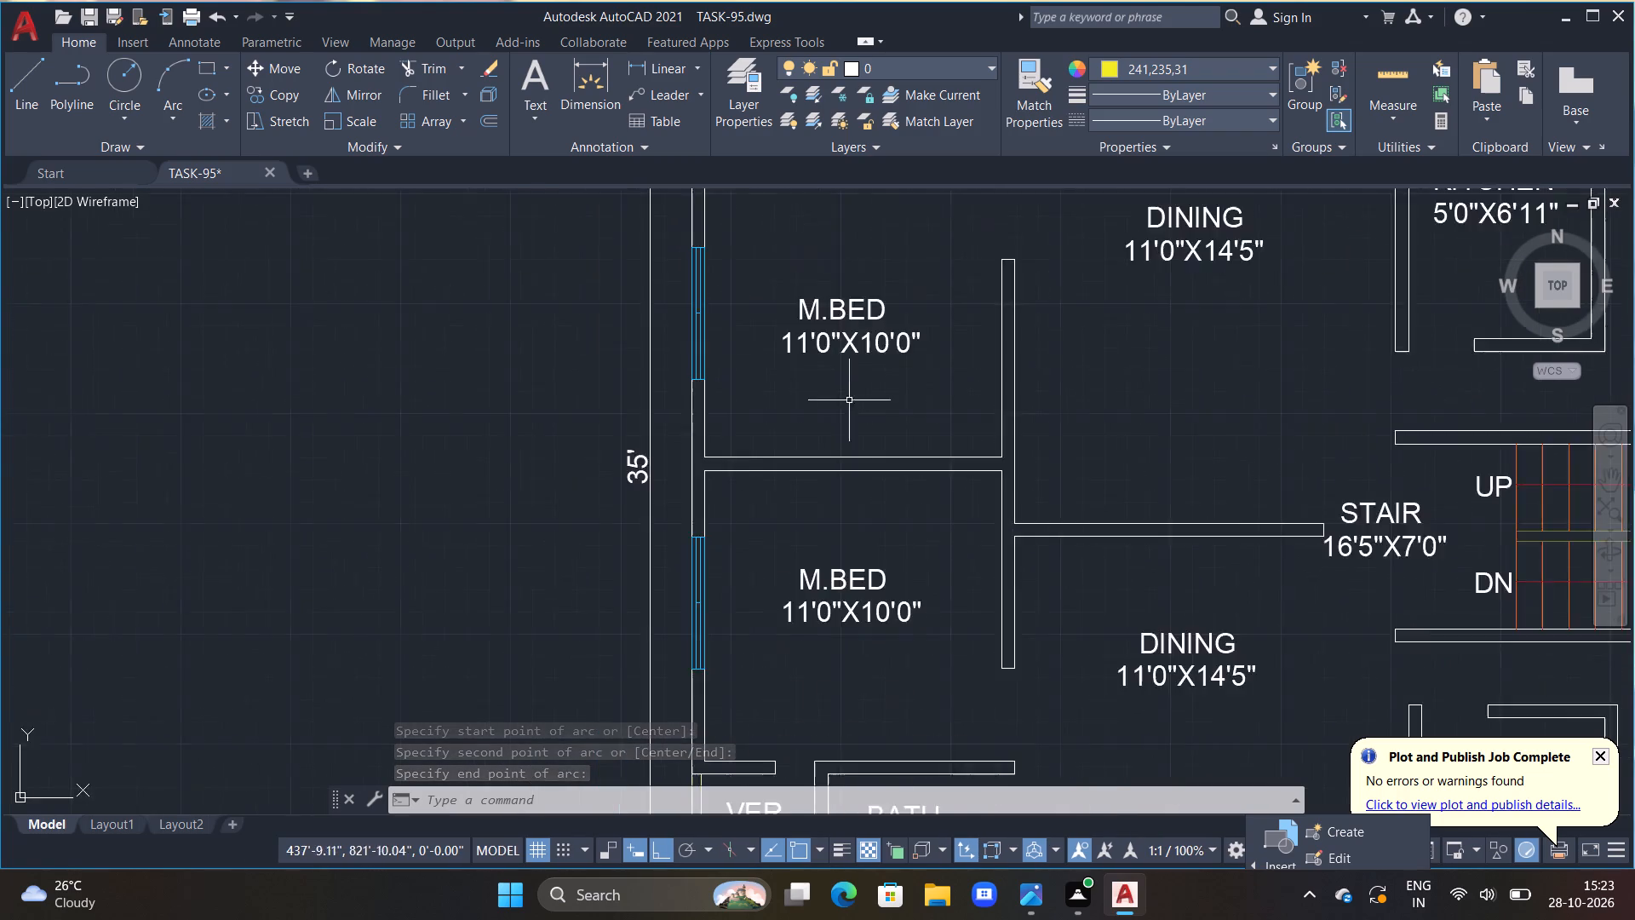
scroll(849, 401, down, 1)
middle_drag(949, 307, 957, 210)
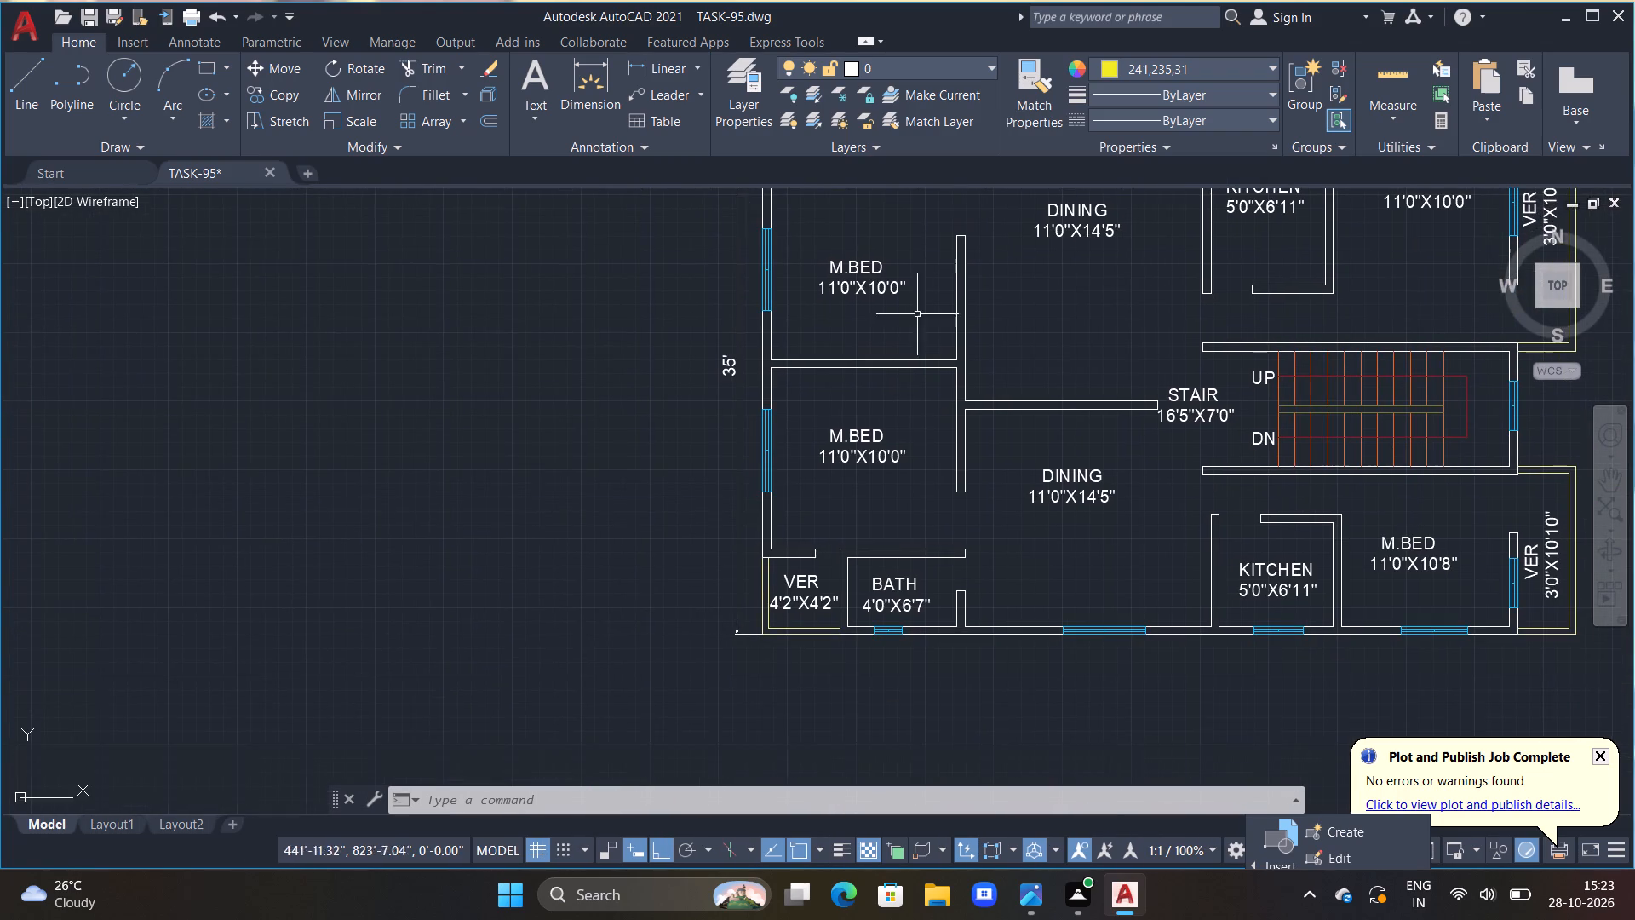
scroll(823, 543, up, 2)
scroll(844, 612, up, 1)
middle_drag(850, 609, 861, 309)
scroll(861, 308, up, 2)
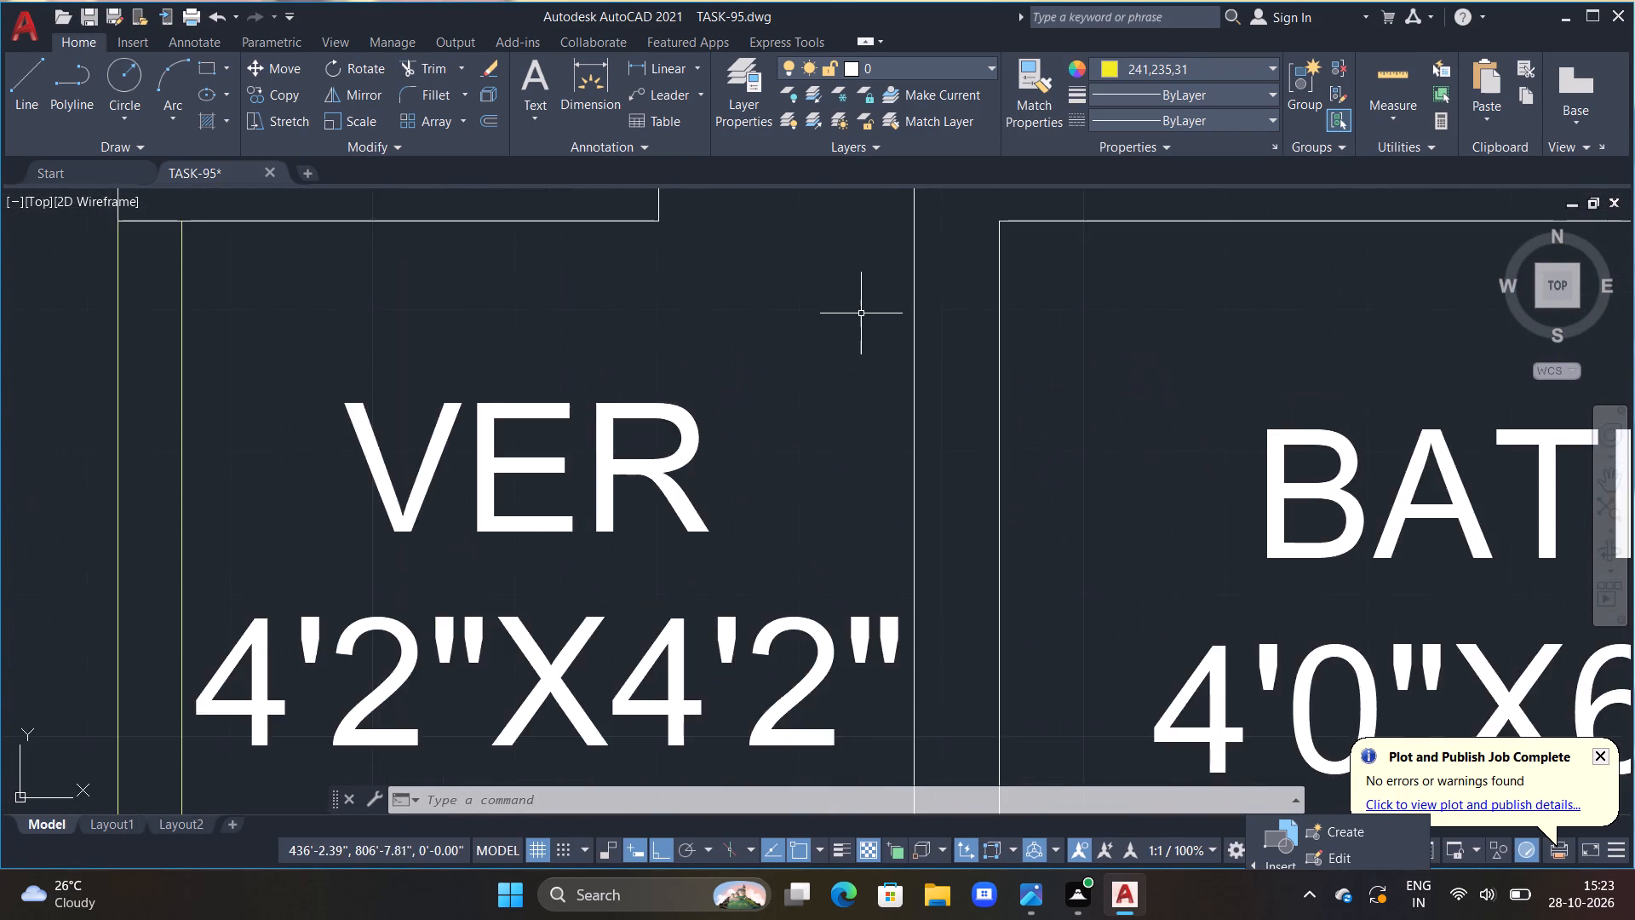
middle_drag(871, 341, 946, 555)
key(l)
key(space)
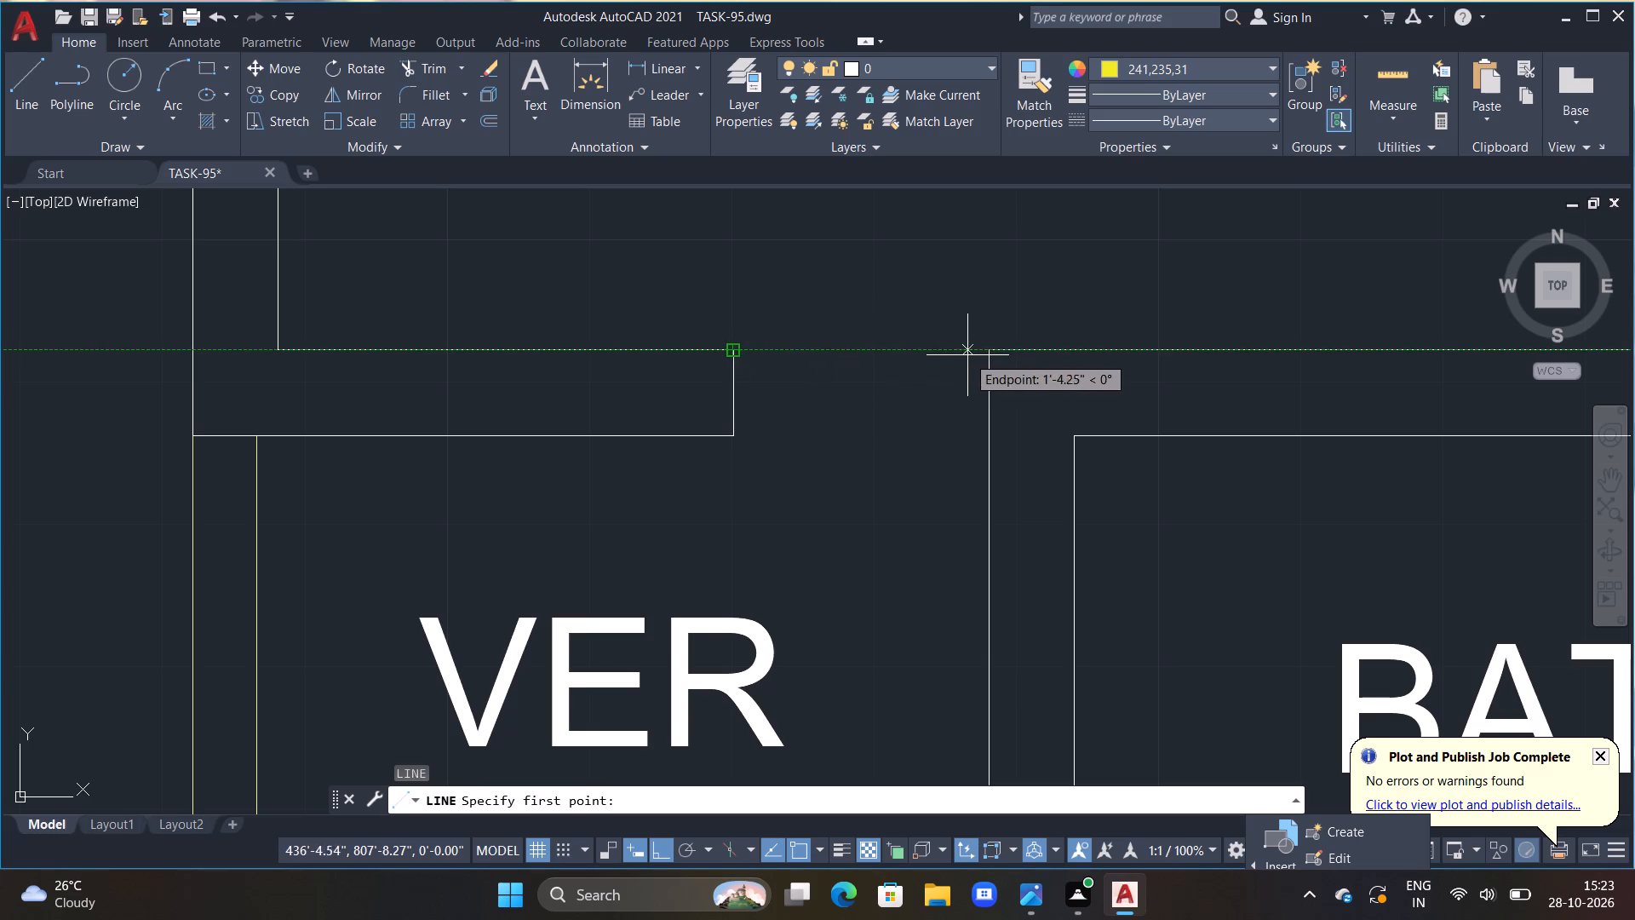
drag(991, 355, 972, 357)
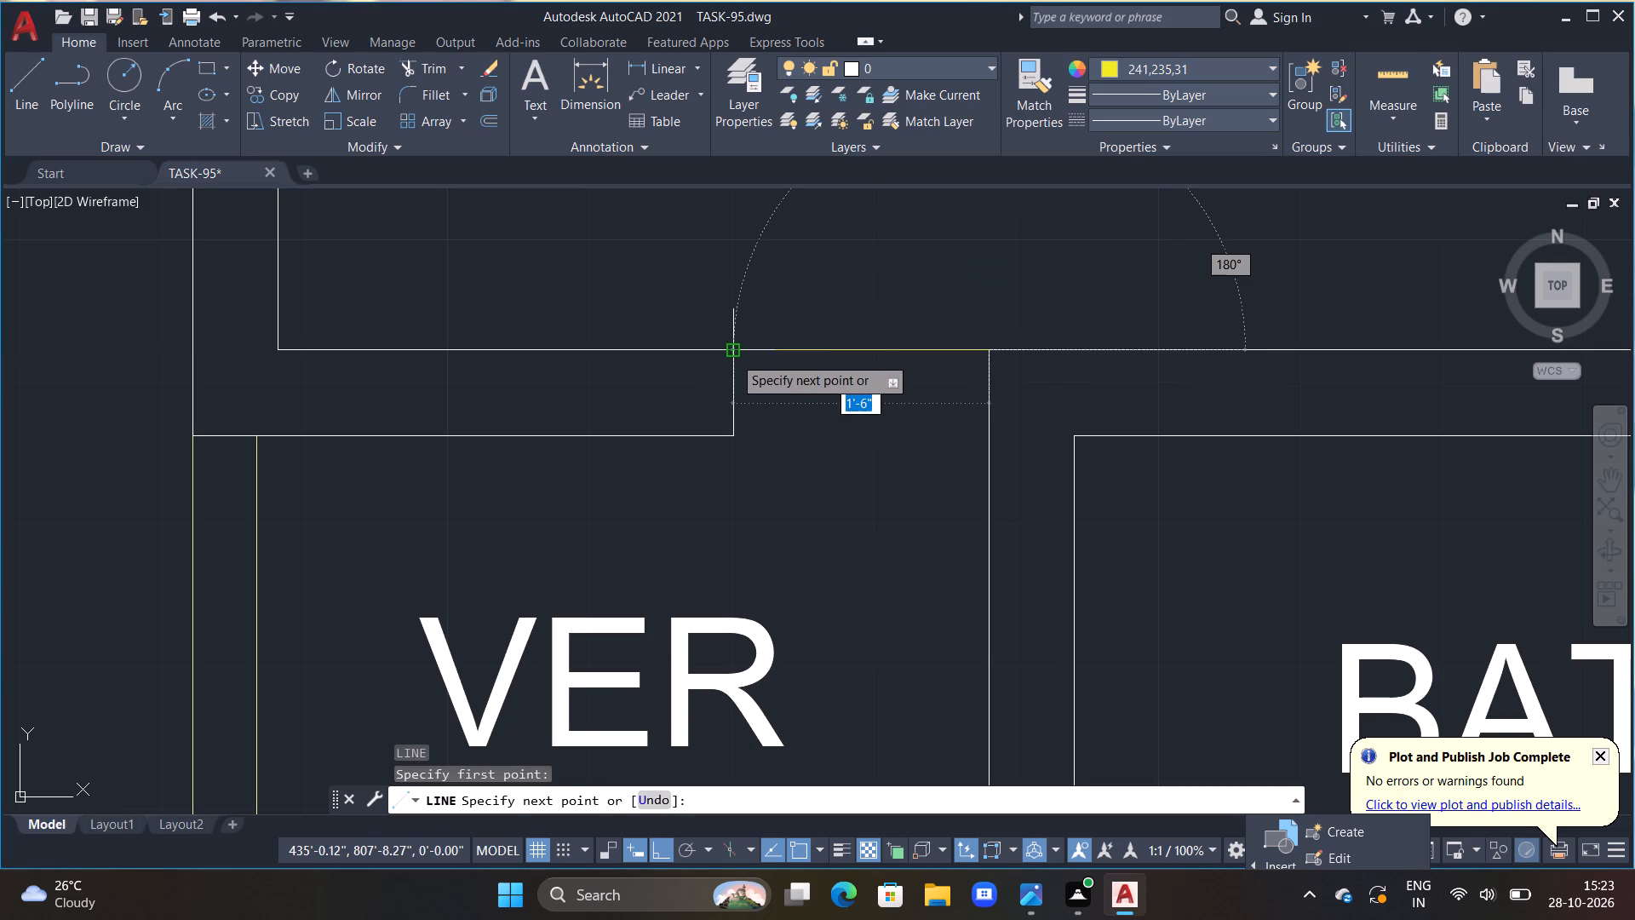
text(1'6")
key(Return)
text(2")
key(Return)
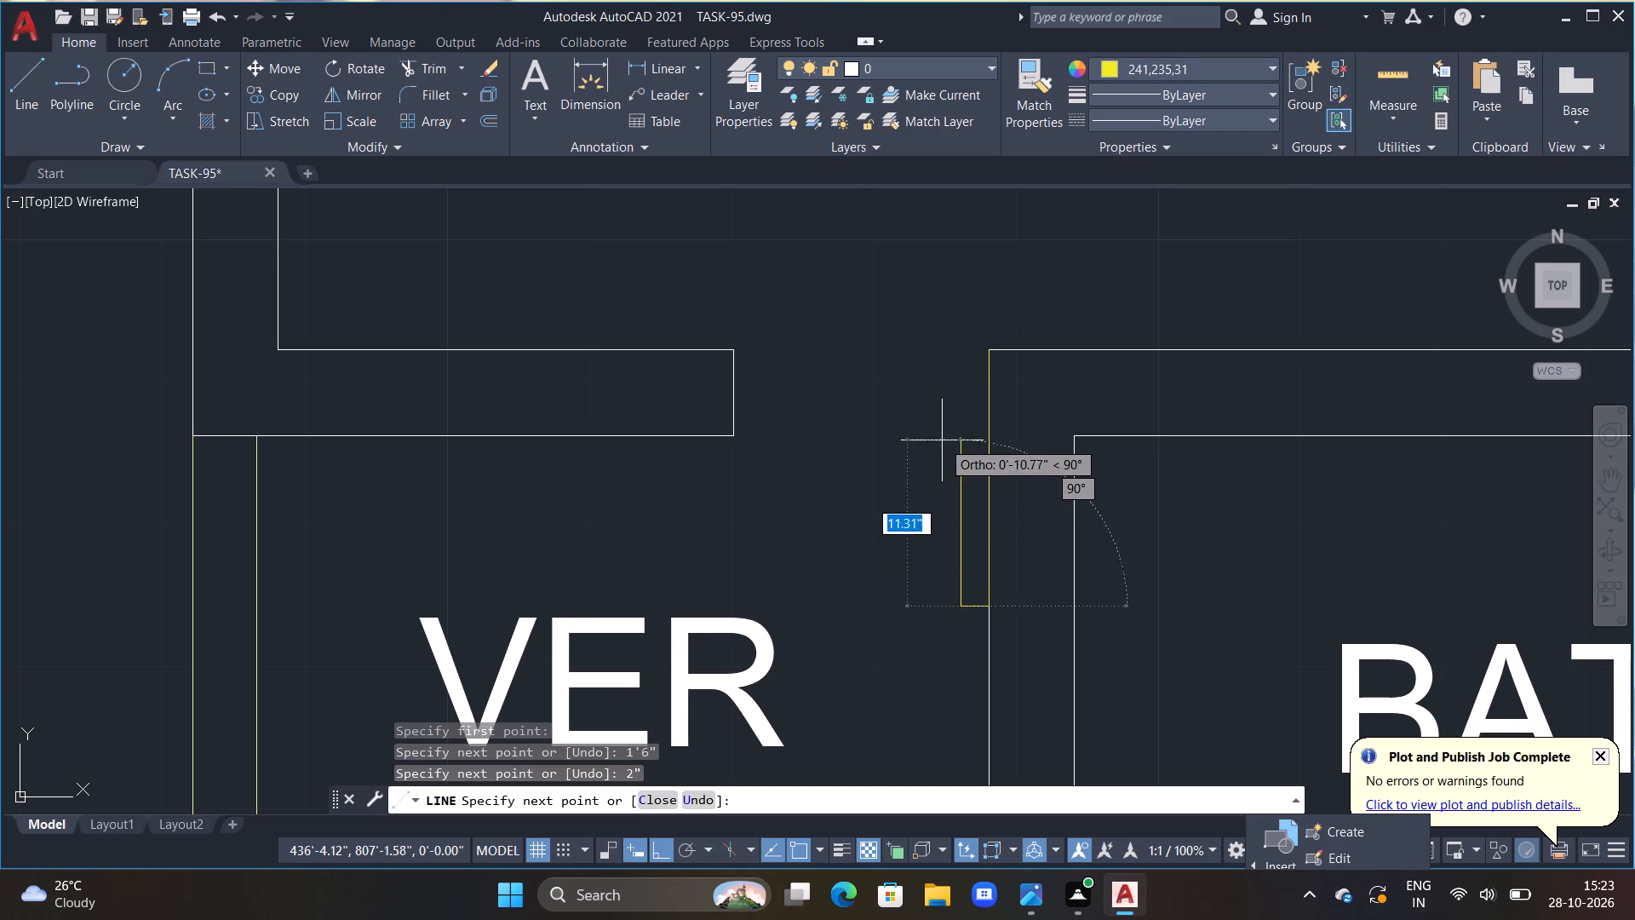
click(960, 354)
click(990, 353)
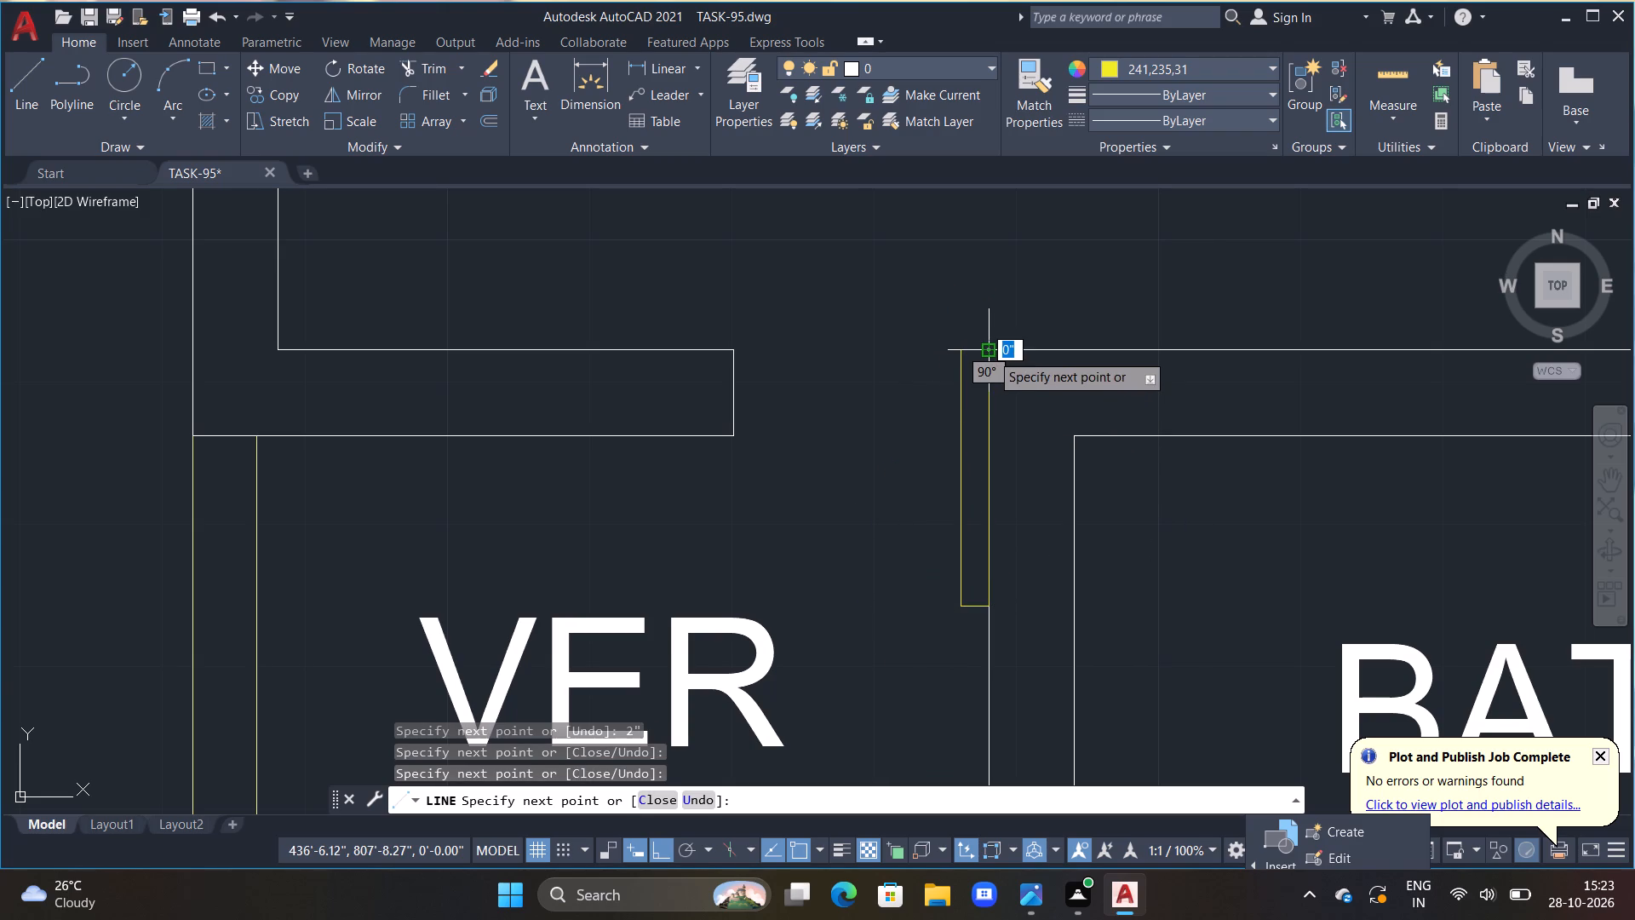
key(Escape)
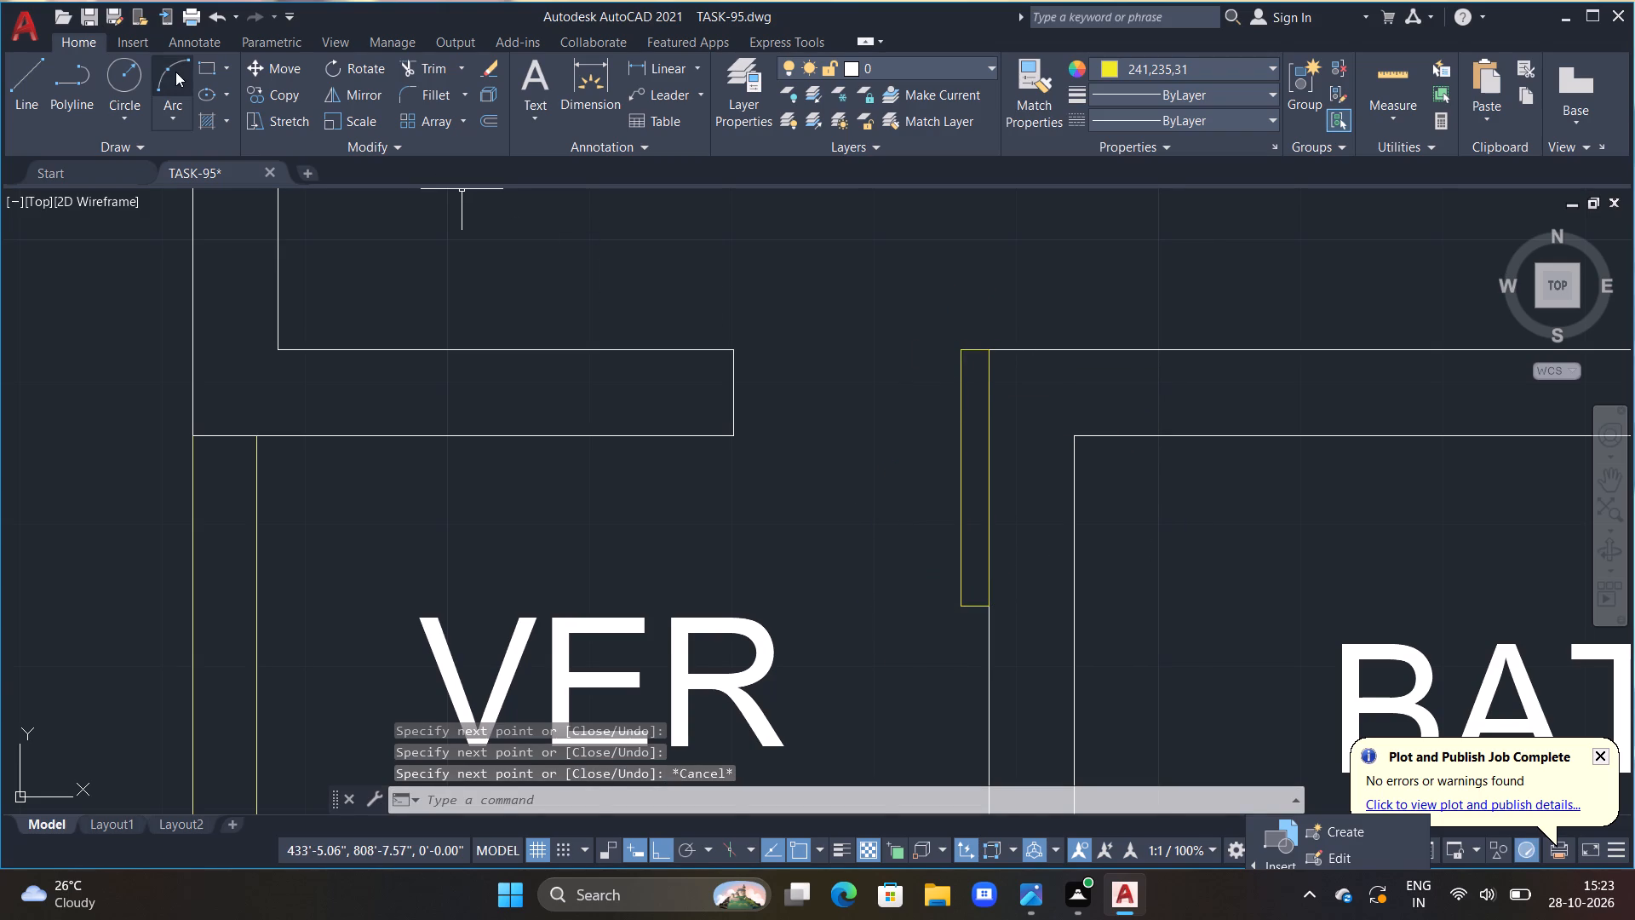
Draw that door's swing as a three-point arc through the leaf's two bottom corners to the opposite wall end's upper corner.
double_click(175, 72)
double_click(986, 603)
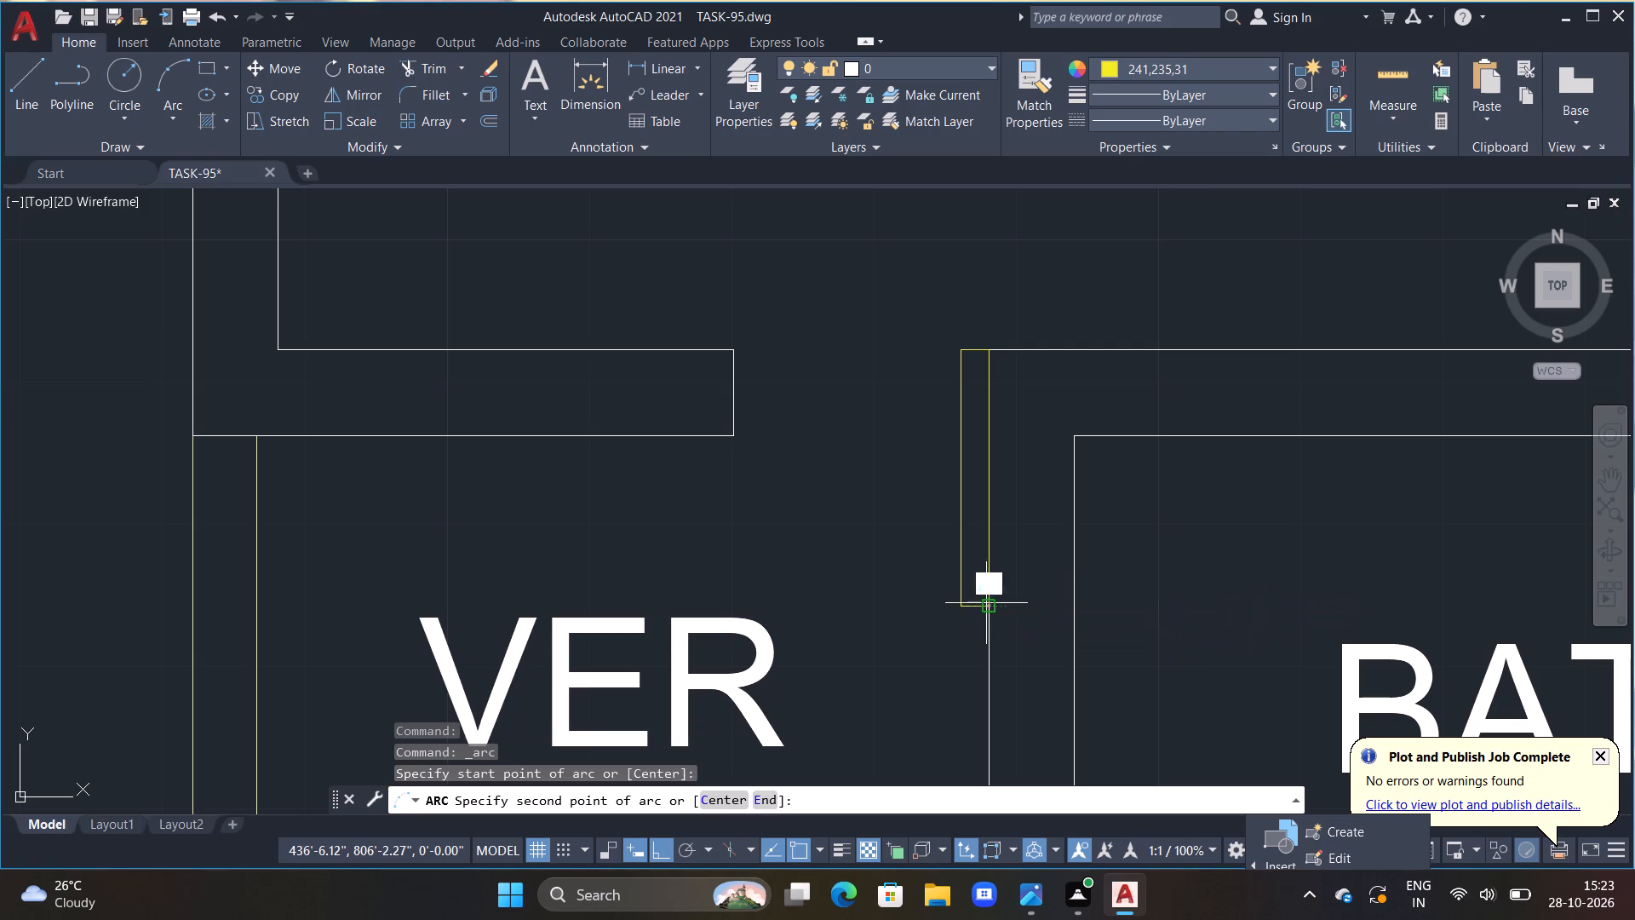
click(963, 605)
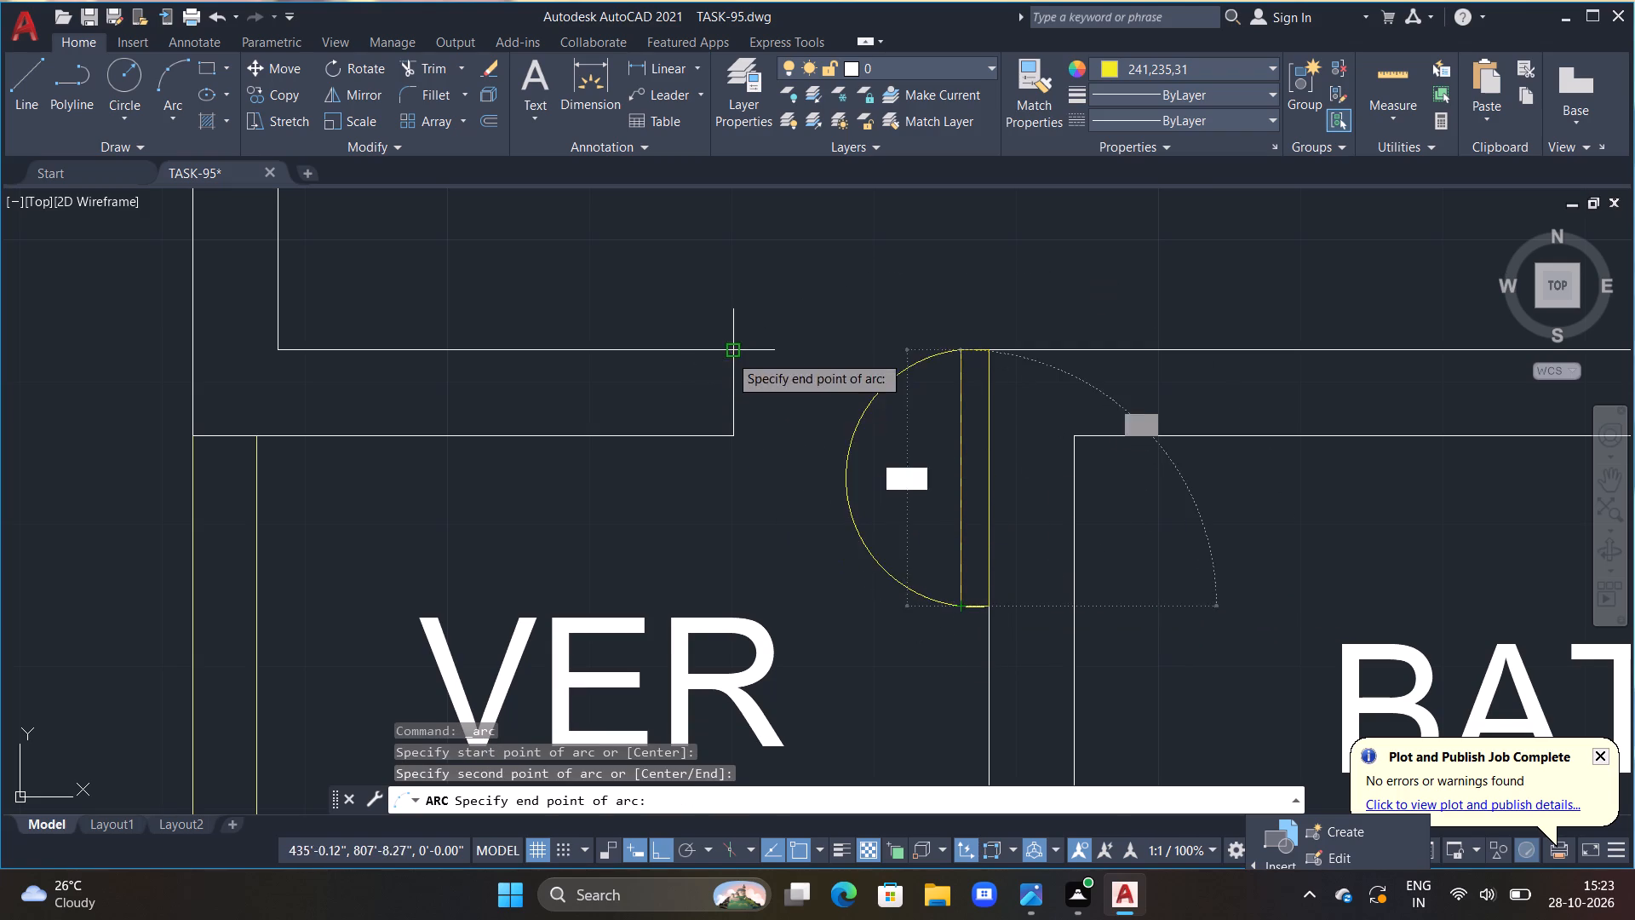
click(730, 354)
key(Escape)
Draw a 2' by 2" door leaf inside the lower-left bath, along its upper wall from the wall end's lower corner.
scroll(811, 371, down, 3)
scroll(981, 348, down, 1)
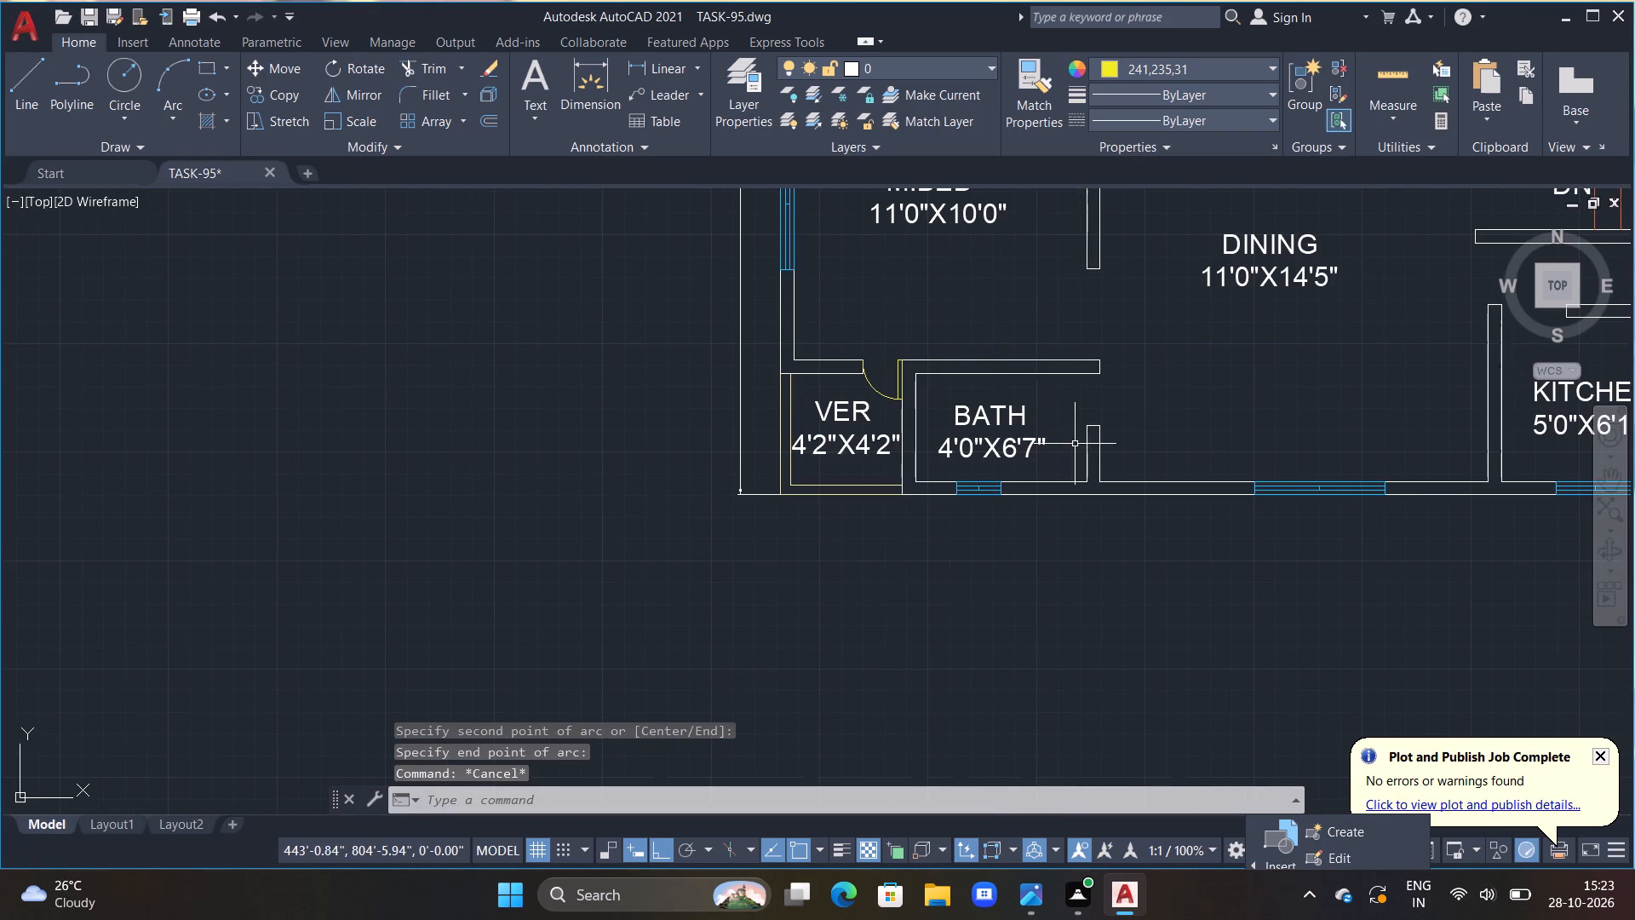
scroll(1081, 376, up, 2)
middle_drag(1127, 429, 1063, 319)
key(Escape)
scroll(1063, 319, up, 2)
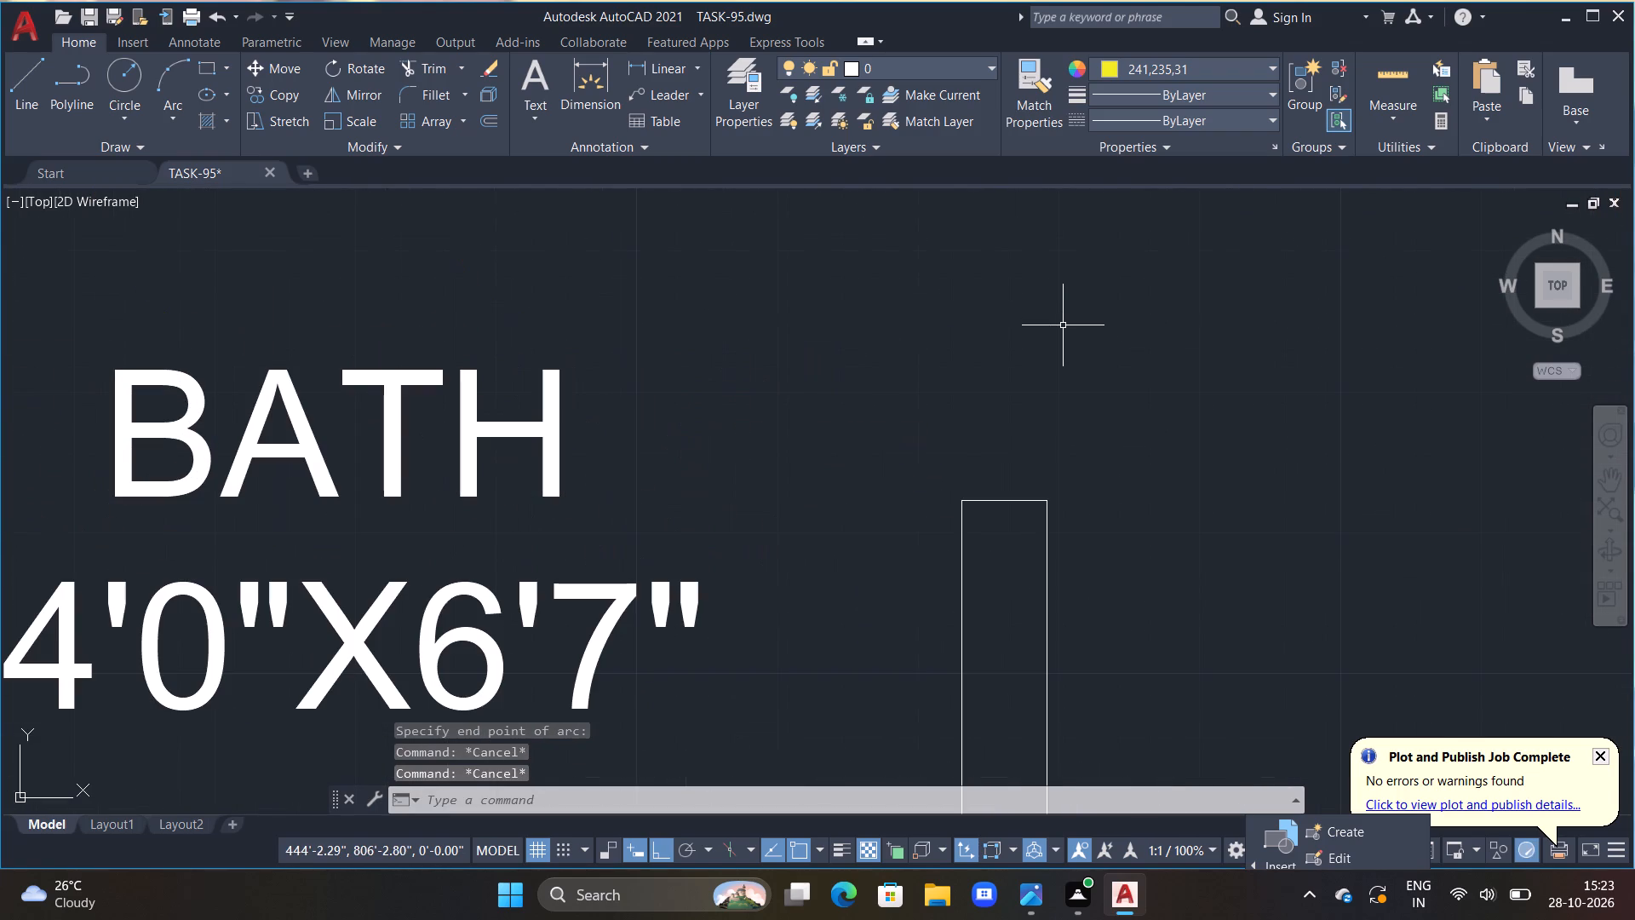
text(l)
key(space)
scroll(1064, 327, down, 2)
middle_drag(1093, 402, 1099, 428)
key(Escape)
key(Escape)
text(l)
key(space)
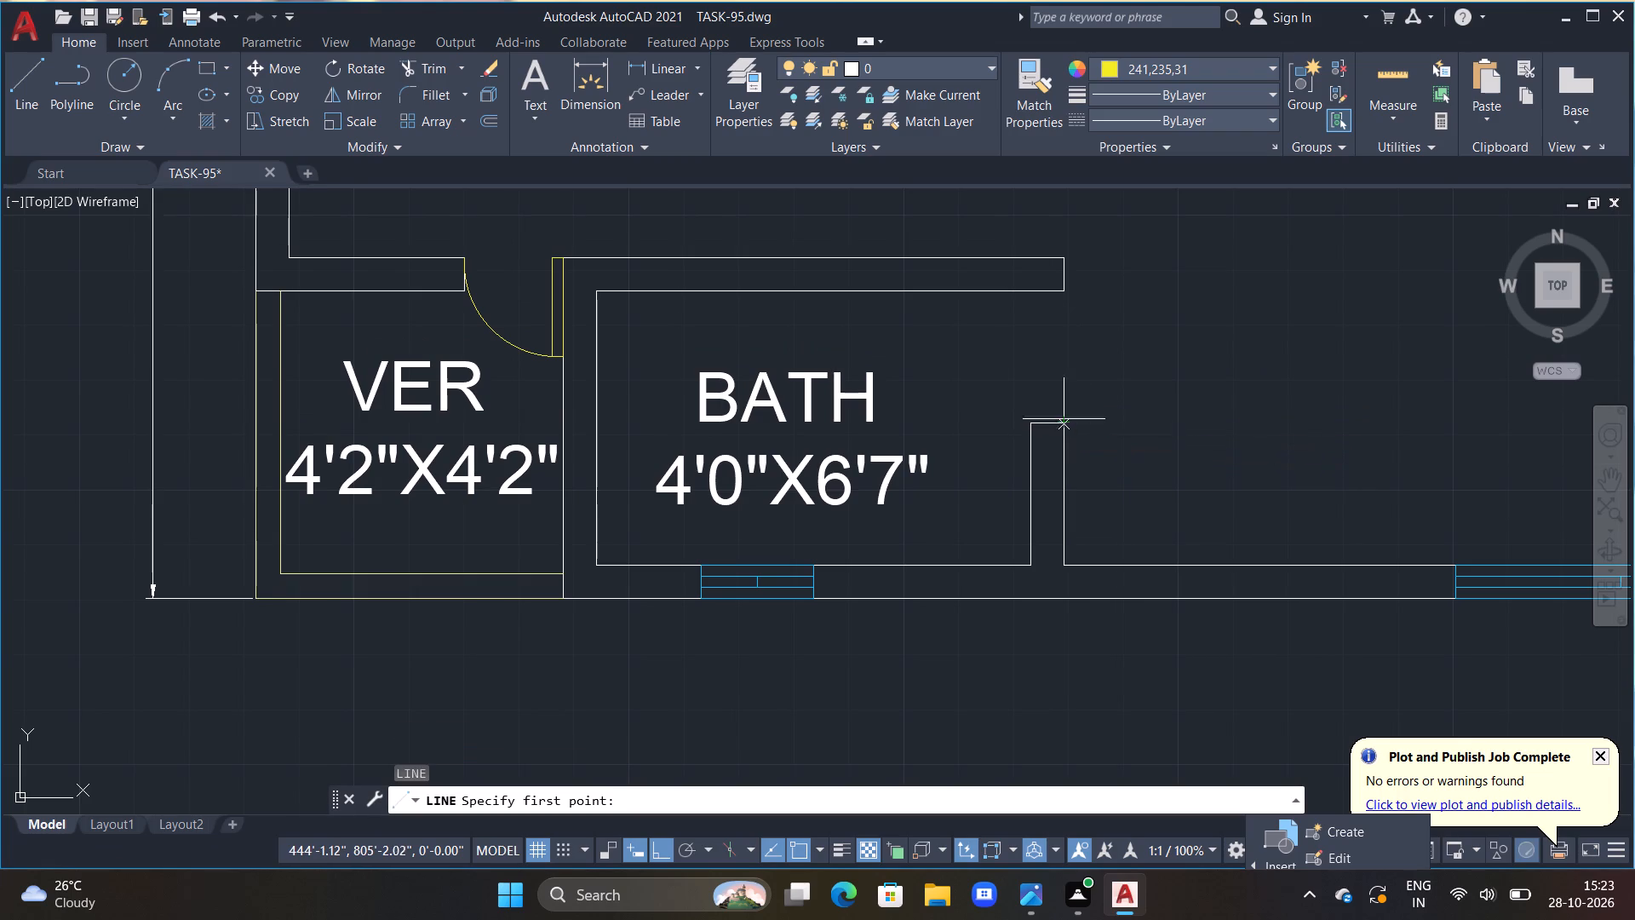
click(1066, 290)
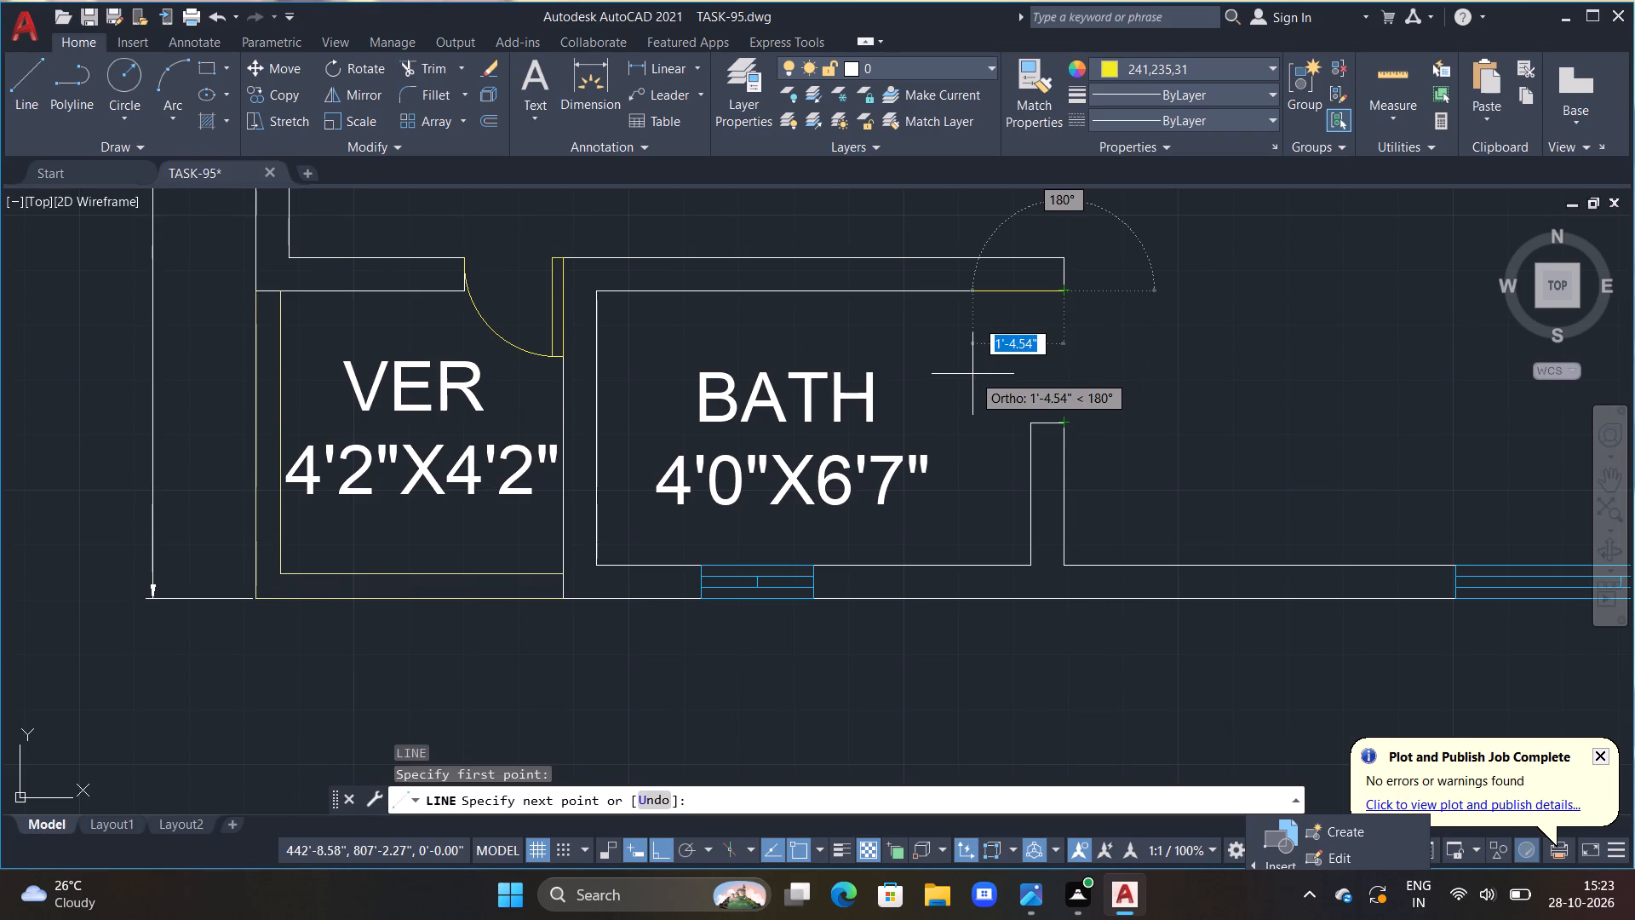
key(2)
key(apostrophe)
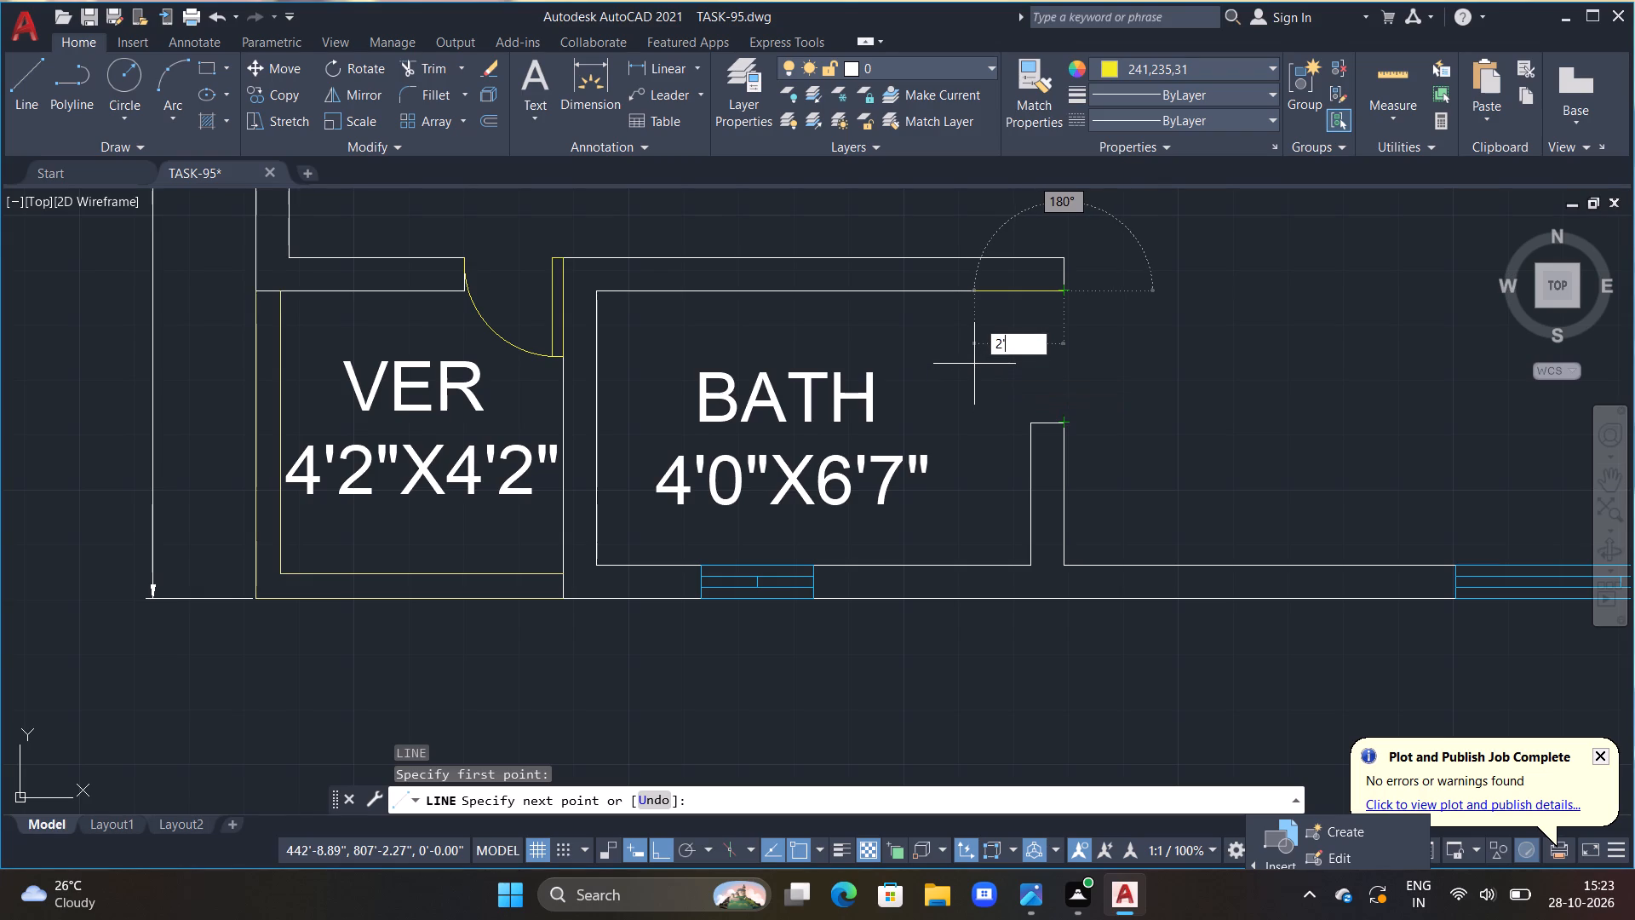
key(Return)
text(2")
key(Return)
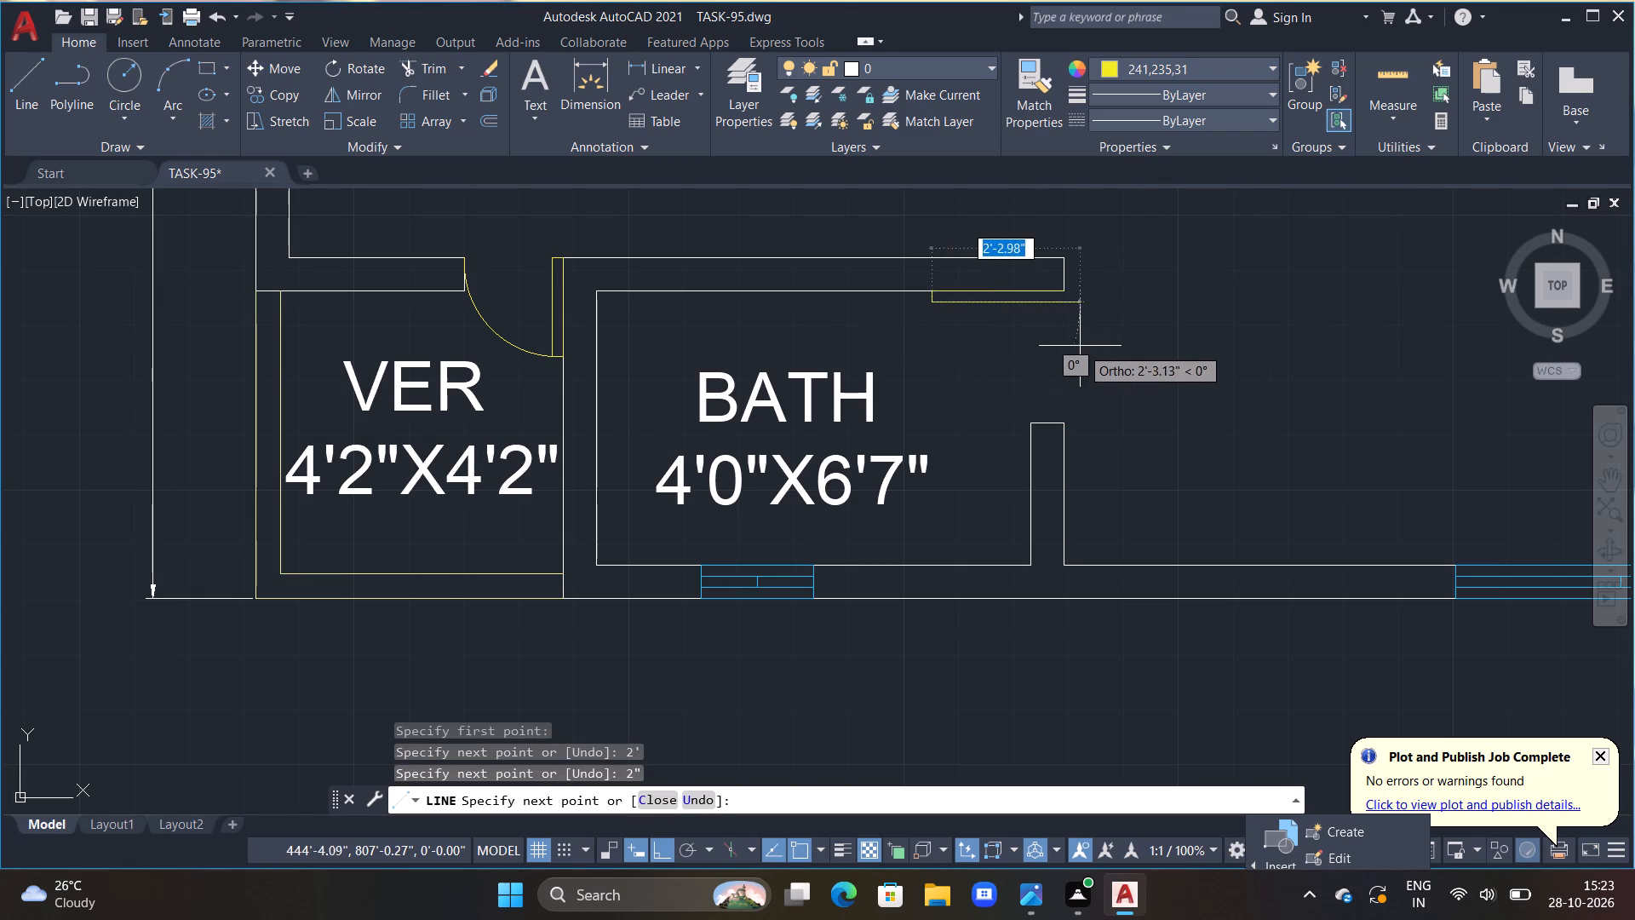
scroll(1071, 331, up, 1)
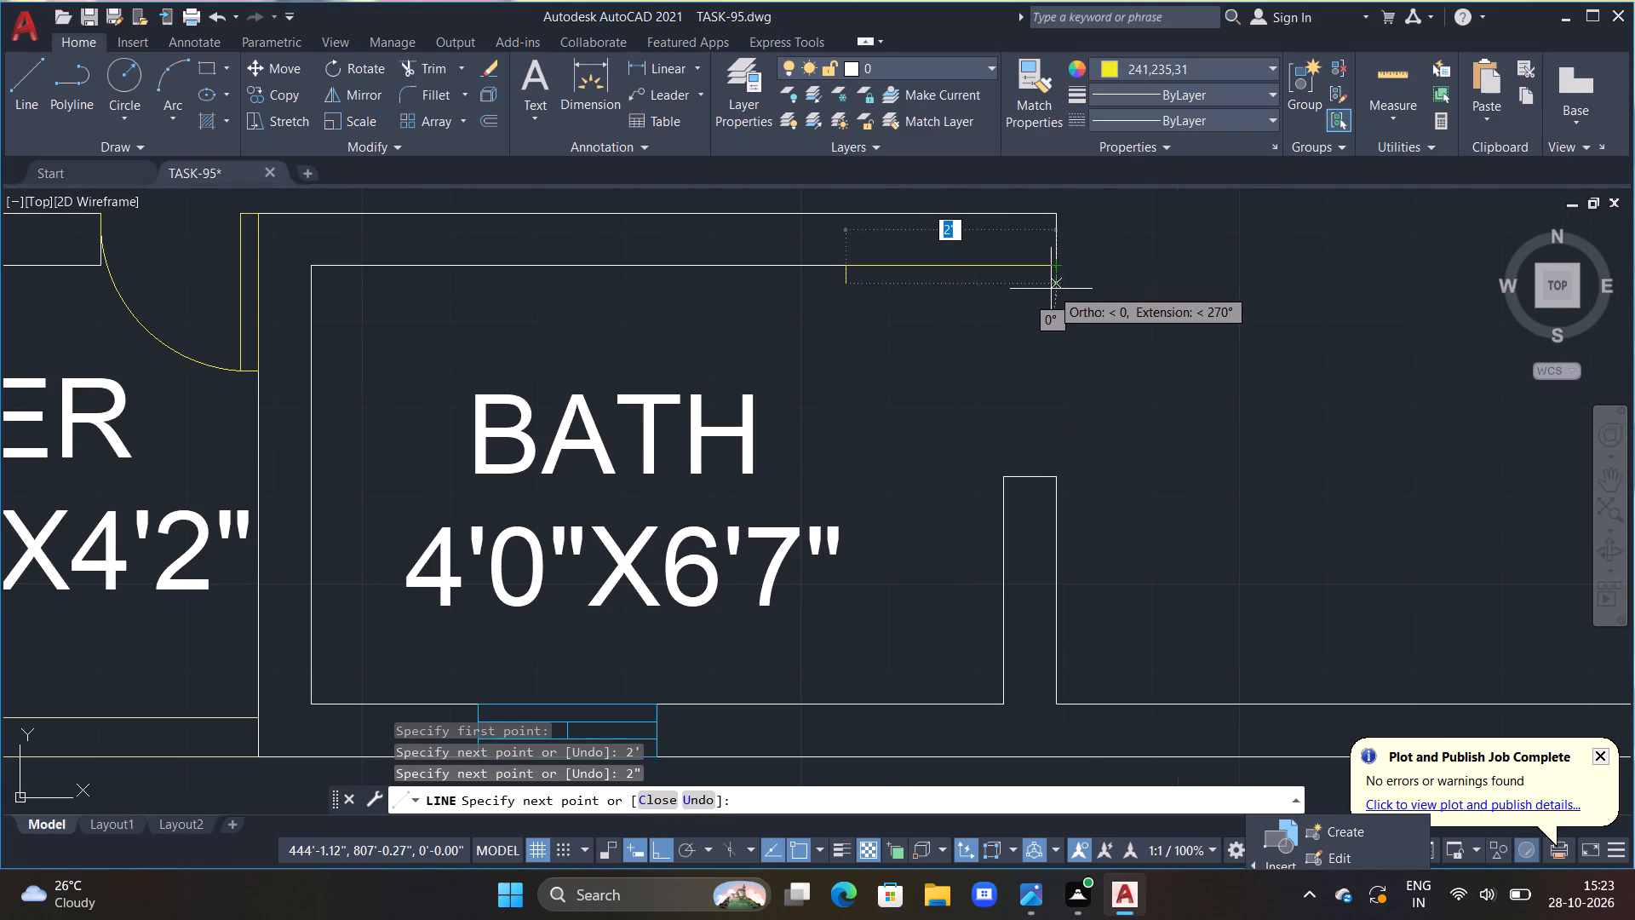
double_click(1057, 286)
double_click(1058, 267)
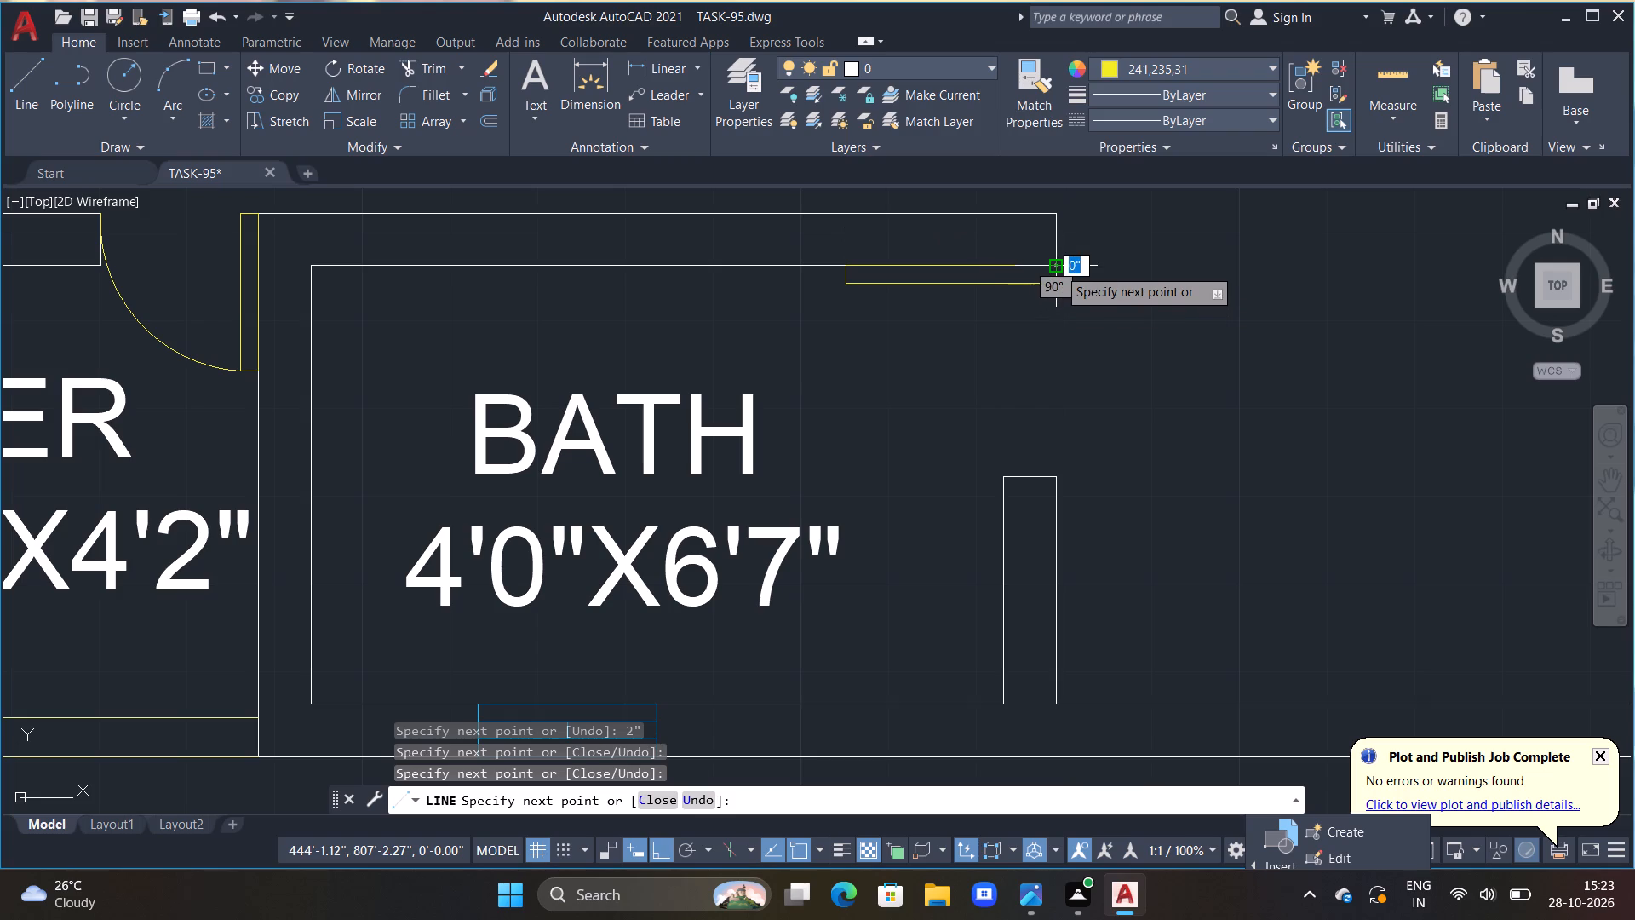
key(Escape)
key(Escape)
key(Escape)
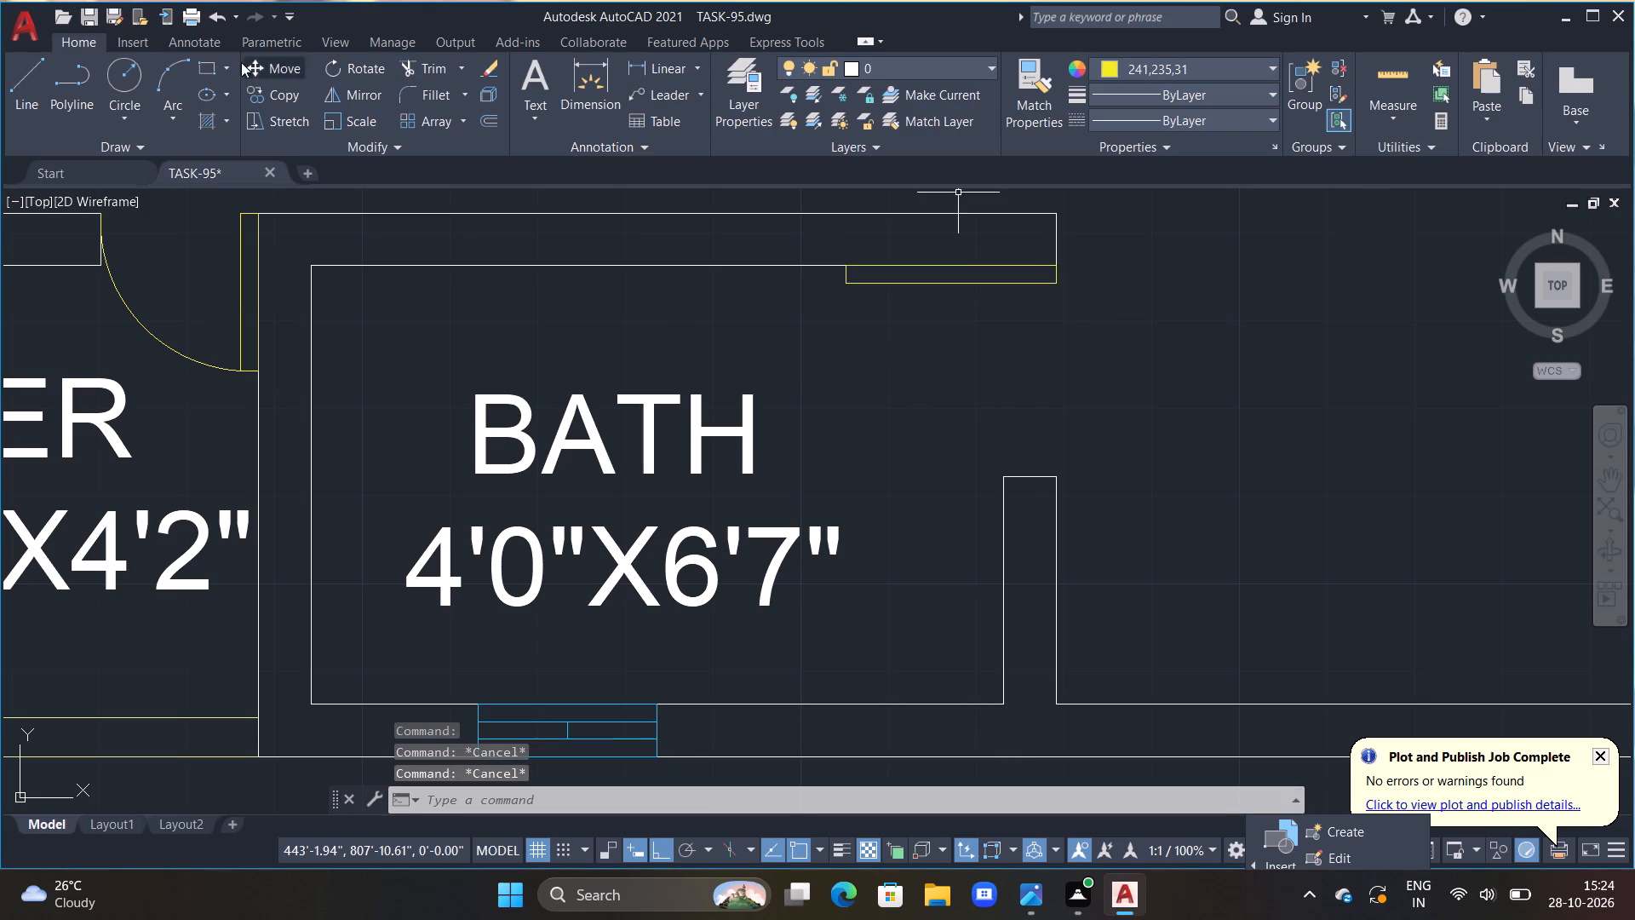
Draw the bath door's swing as a three-point arc through the leaf's two free-end corners to the short wall's outer top corner.
click(164, 78)
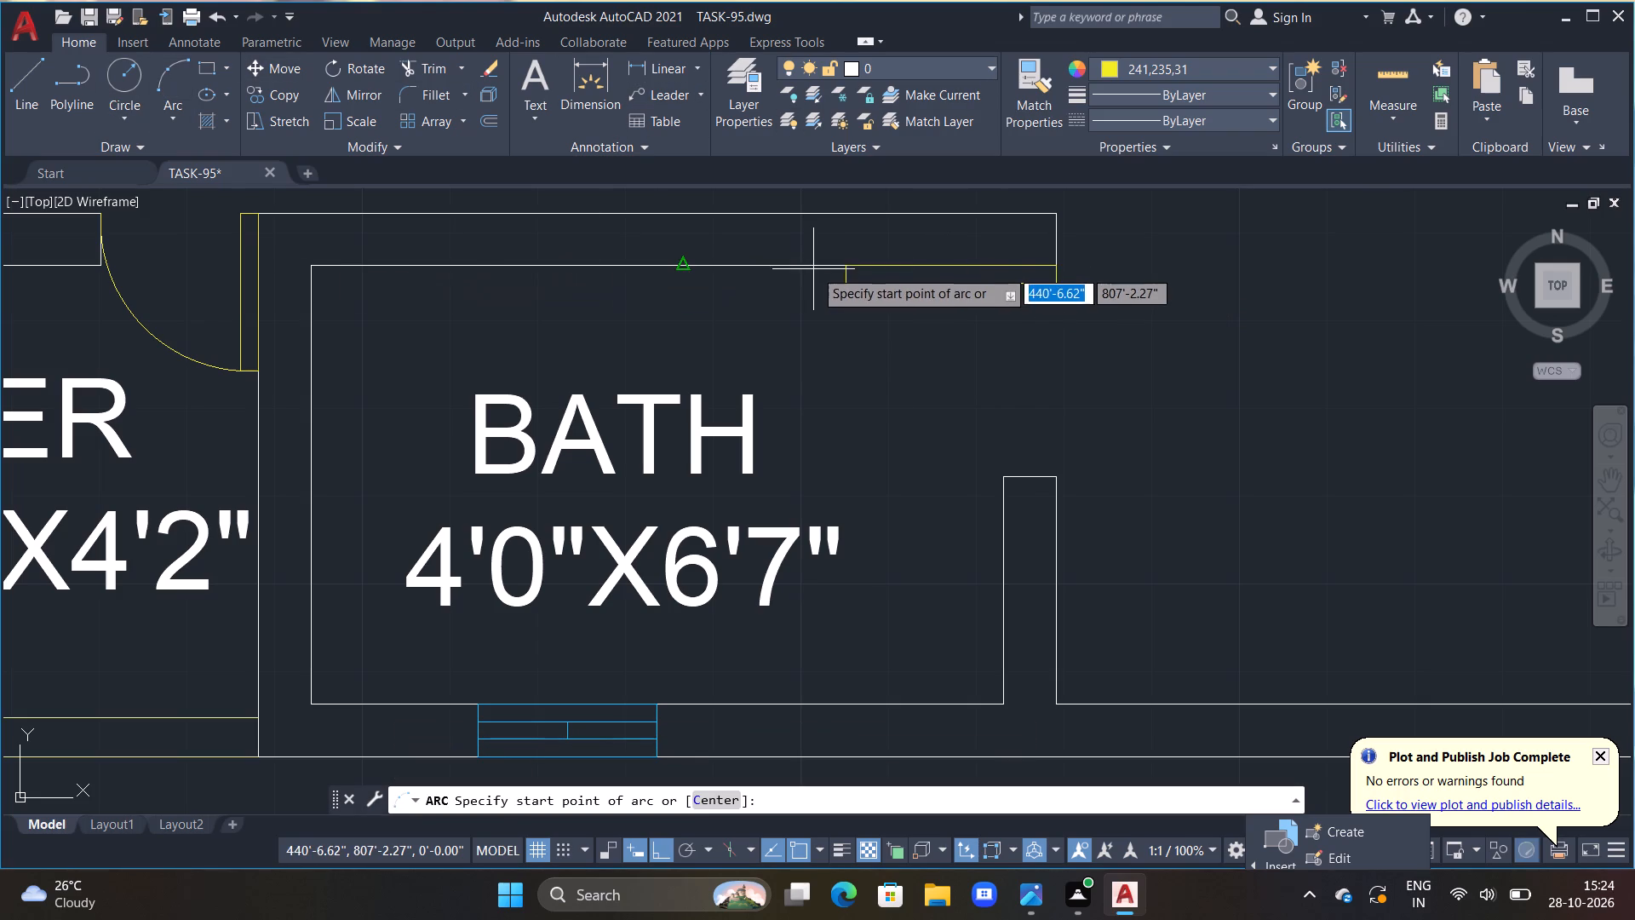
click(845, 258)
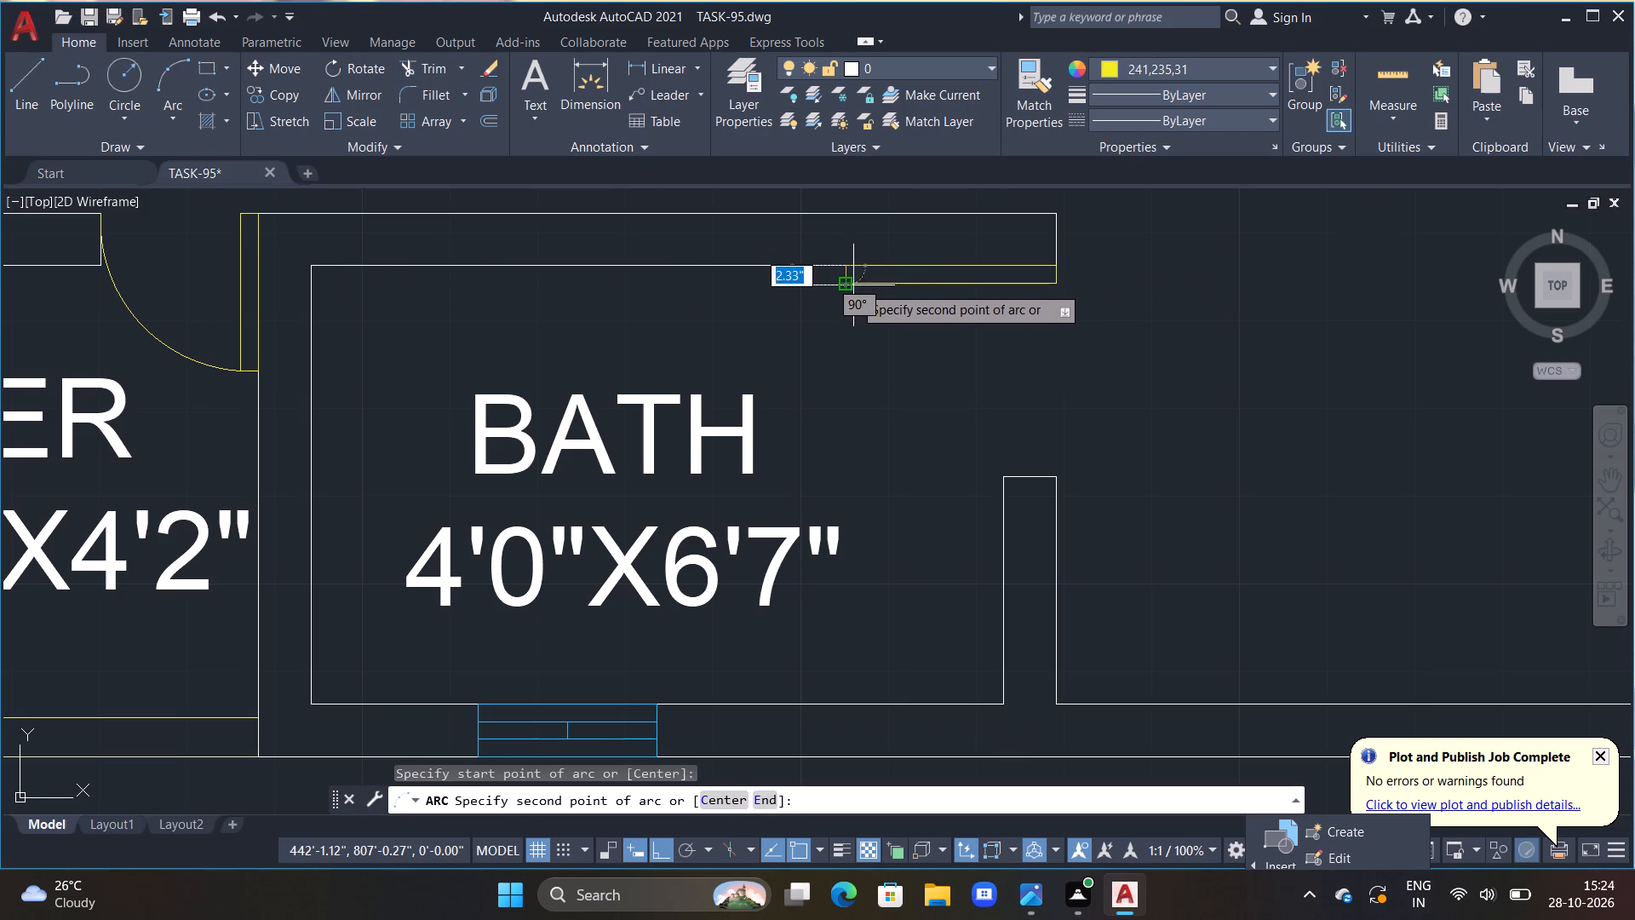
double_click(846, 280)
click(1057, 474)
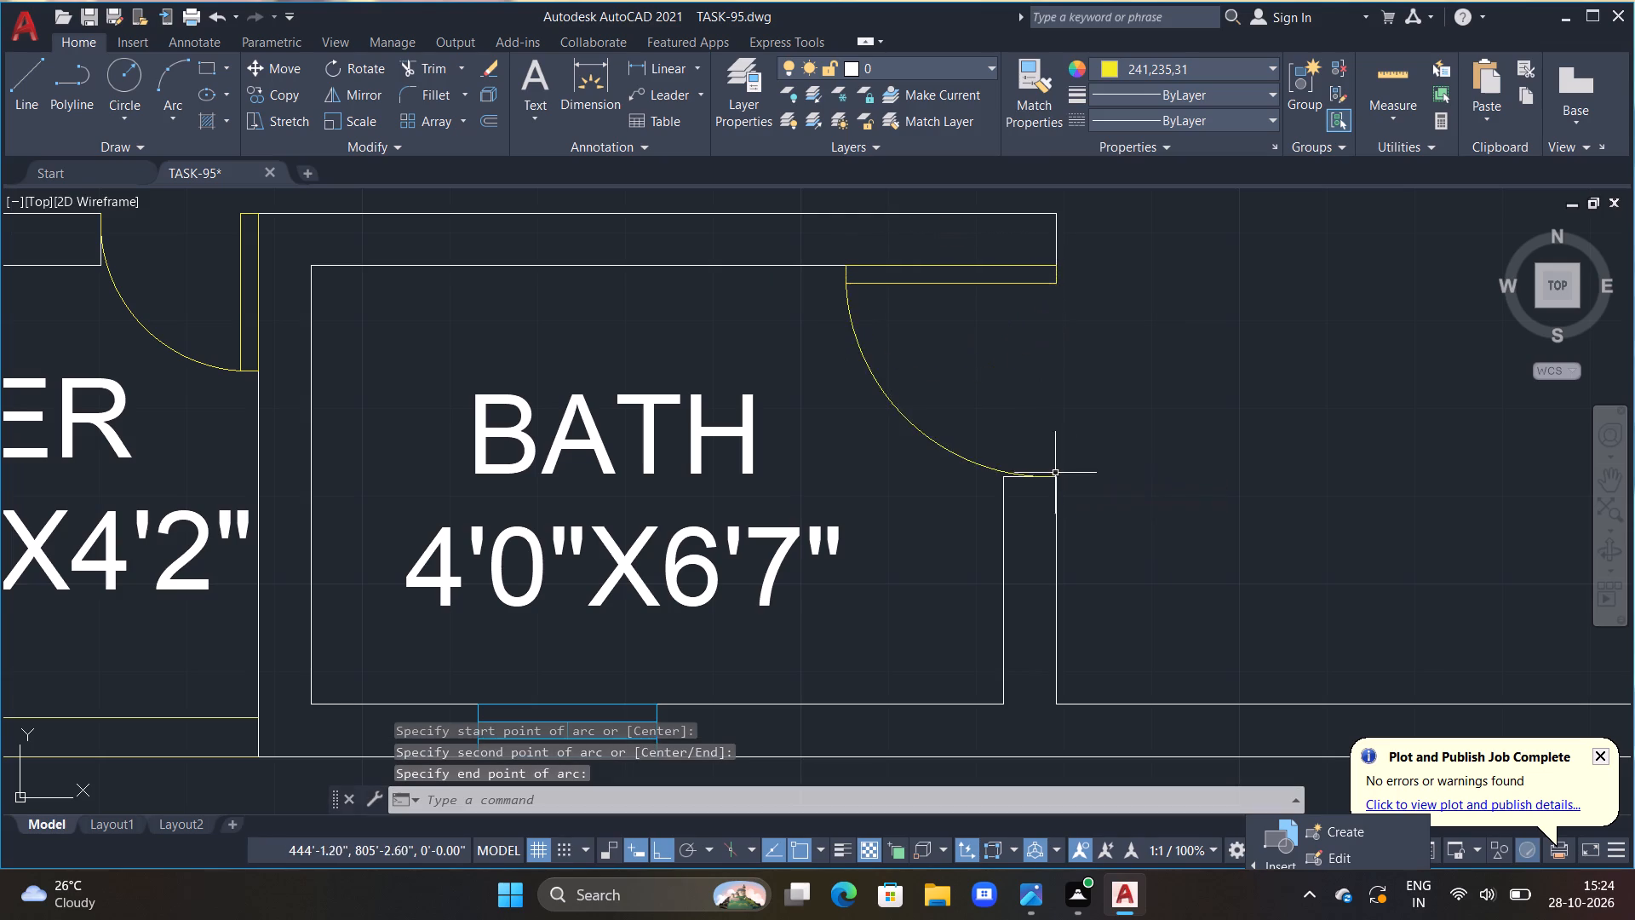
Draw a 3'6" by 2" door leaf in the lower M.BED, along the bath wall from its end's upper corner.
scroll(1148, 331, up, 1)
scroll(1148, 331, down, 5)
middle_drag(1174, 331, 1013, 391)
scroll(979, 346, up, 3)
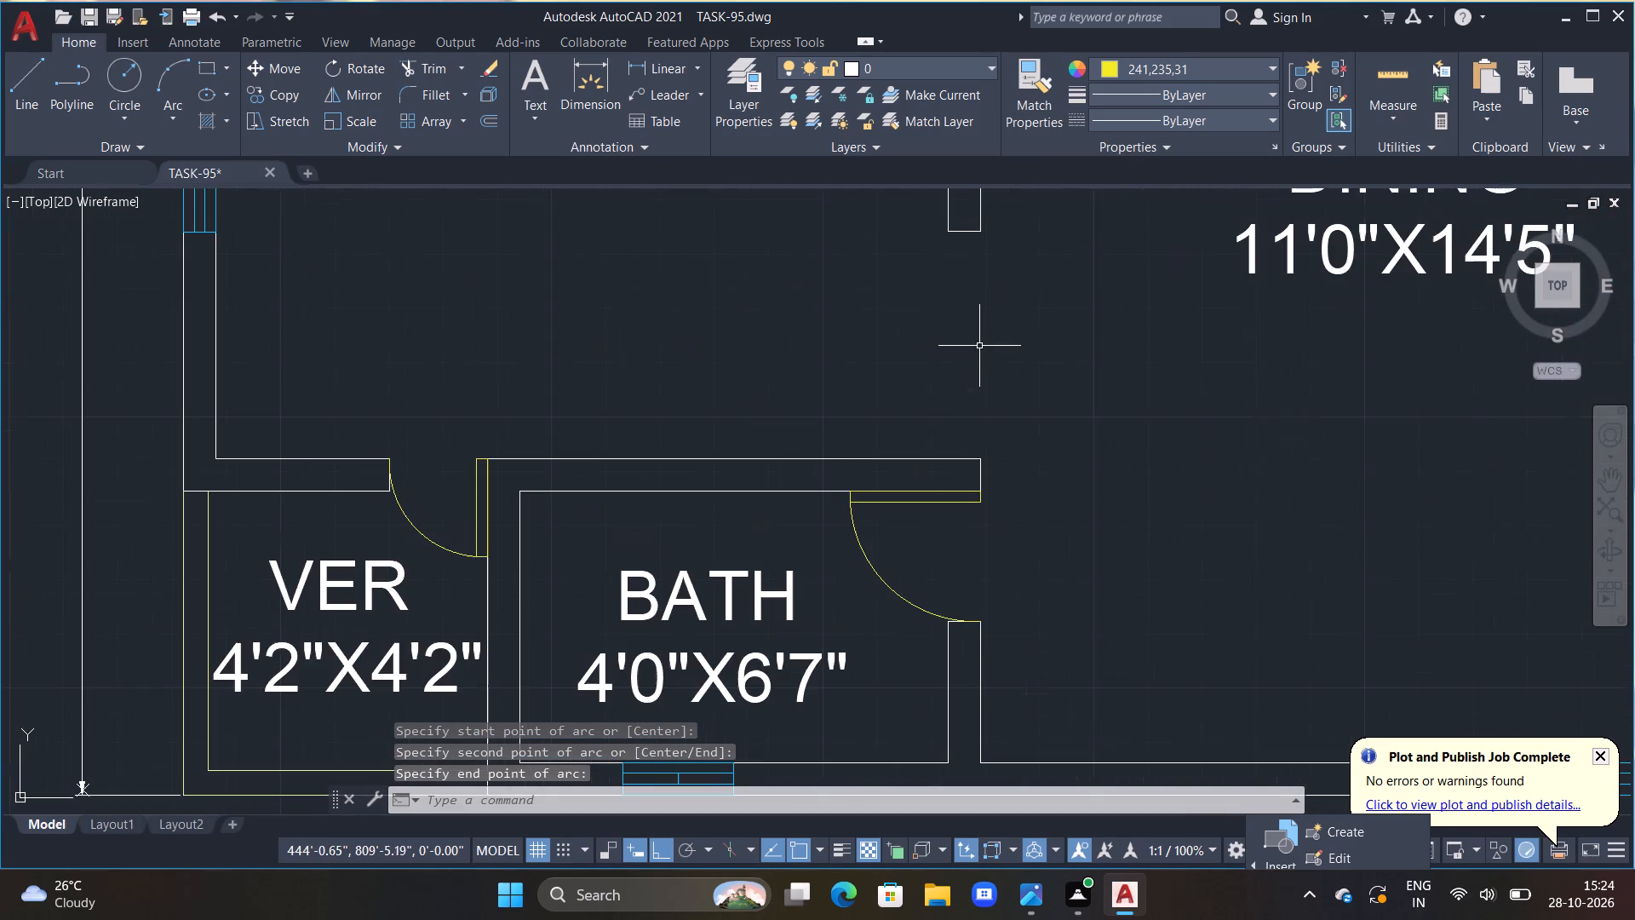
middle_drag(998, 392, 1044, 432)
text(l)
key(space)
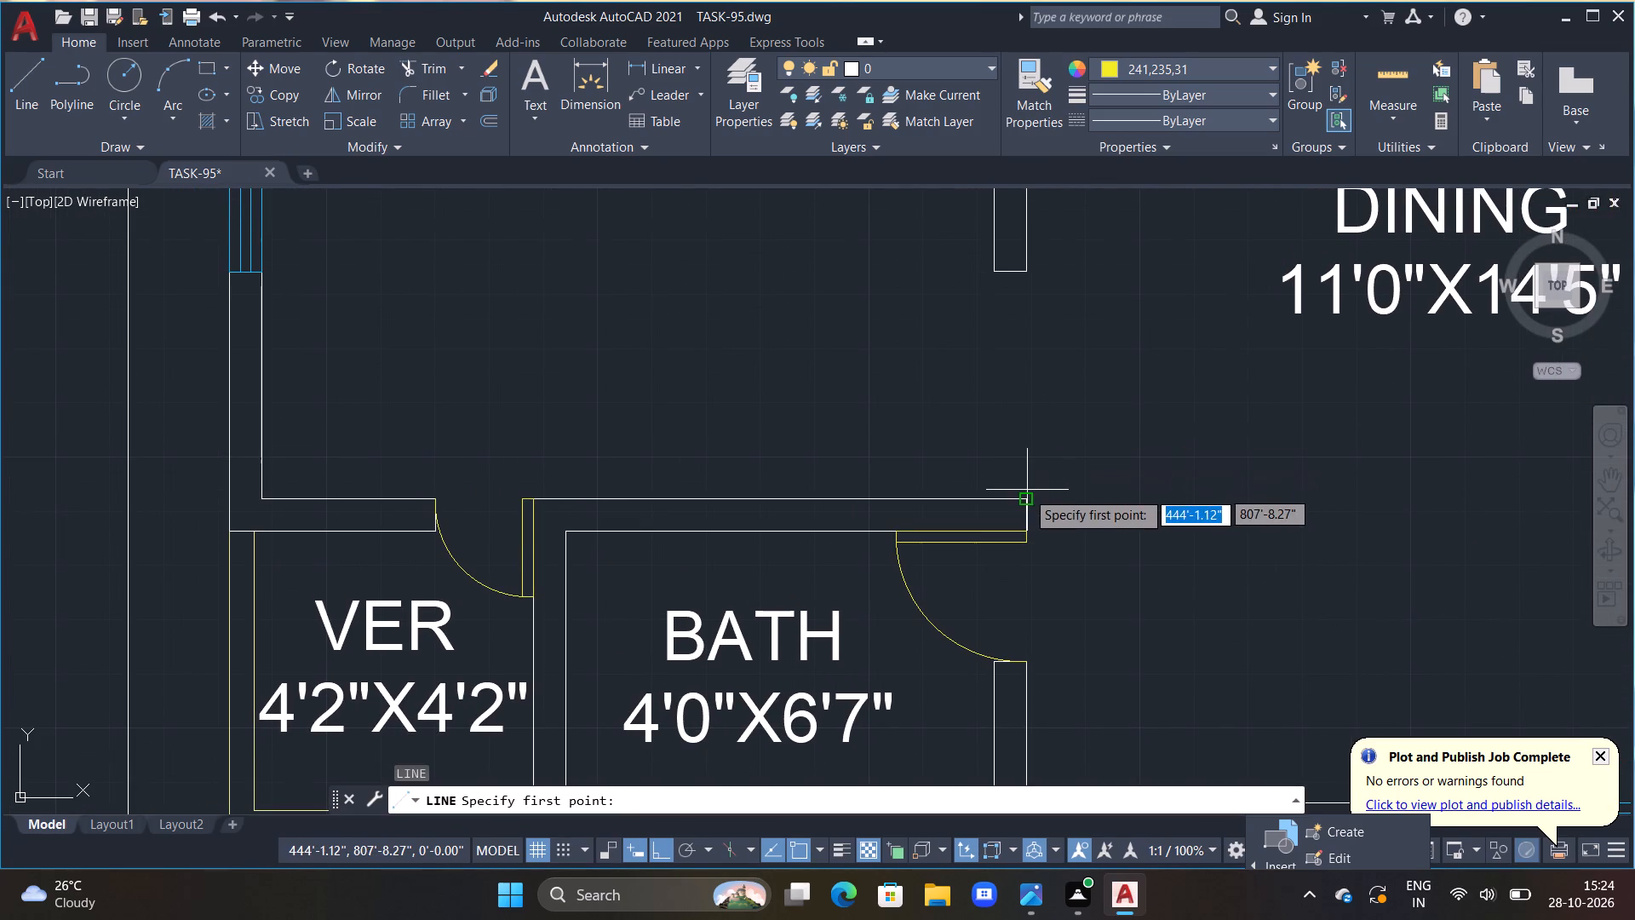
double_click(1025, 495)
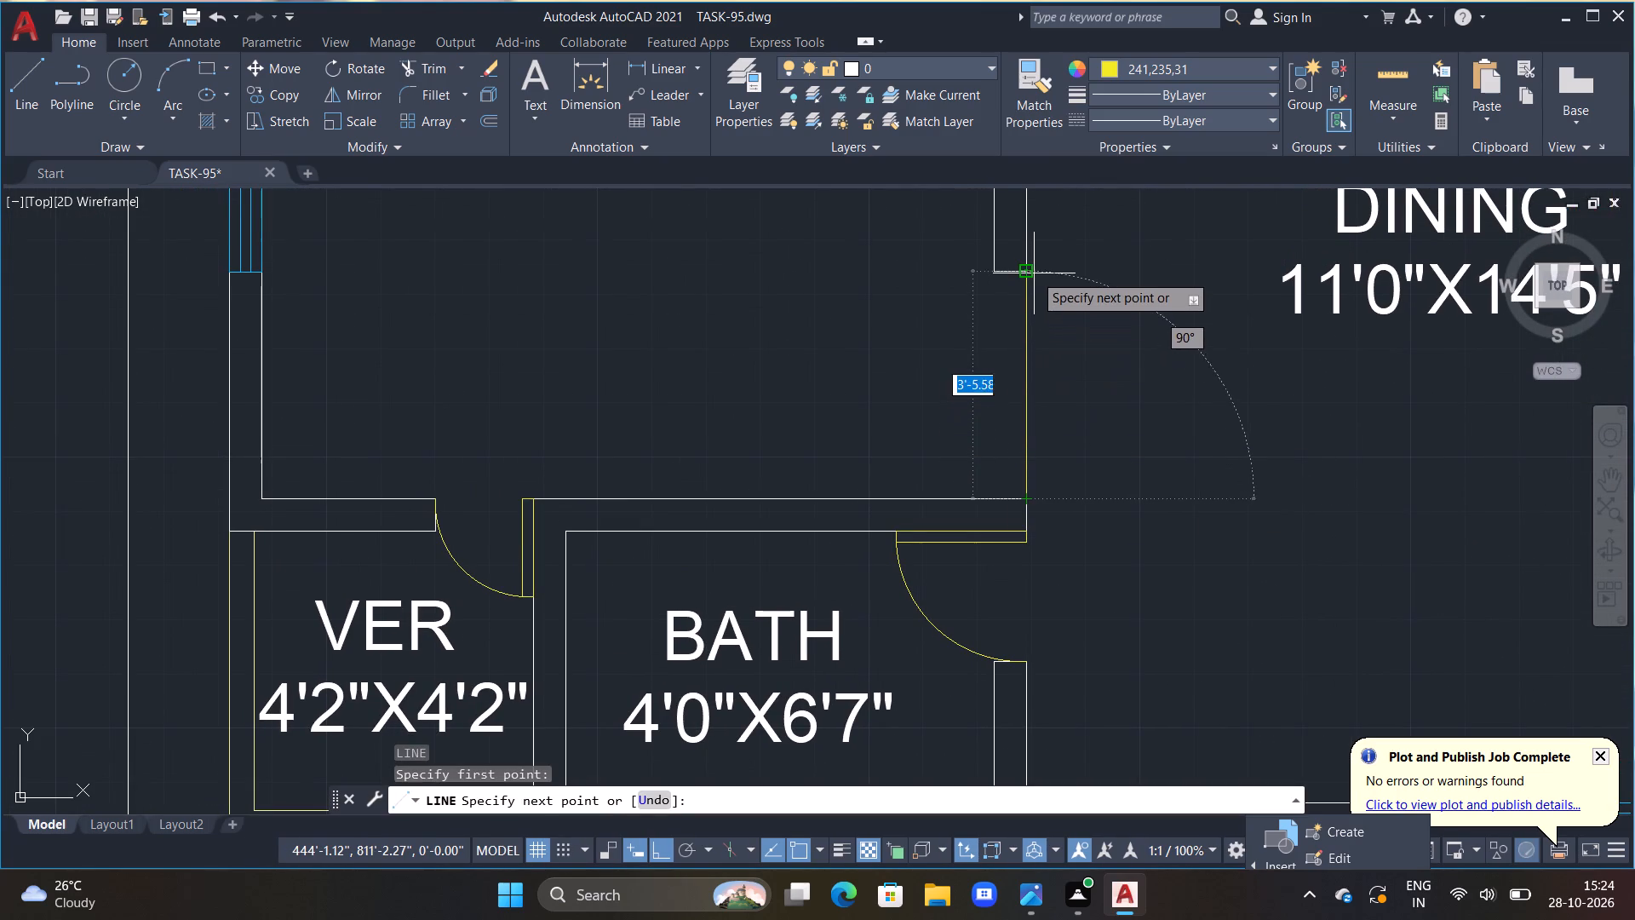
text(3'6")
key(Return)
text(2")
key(Return)
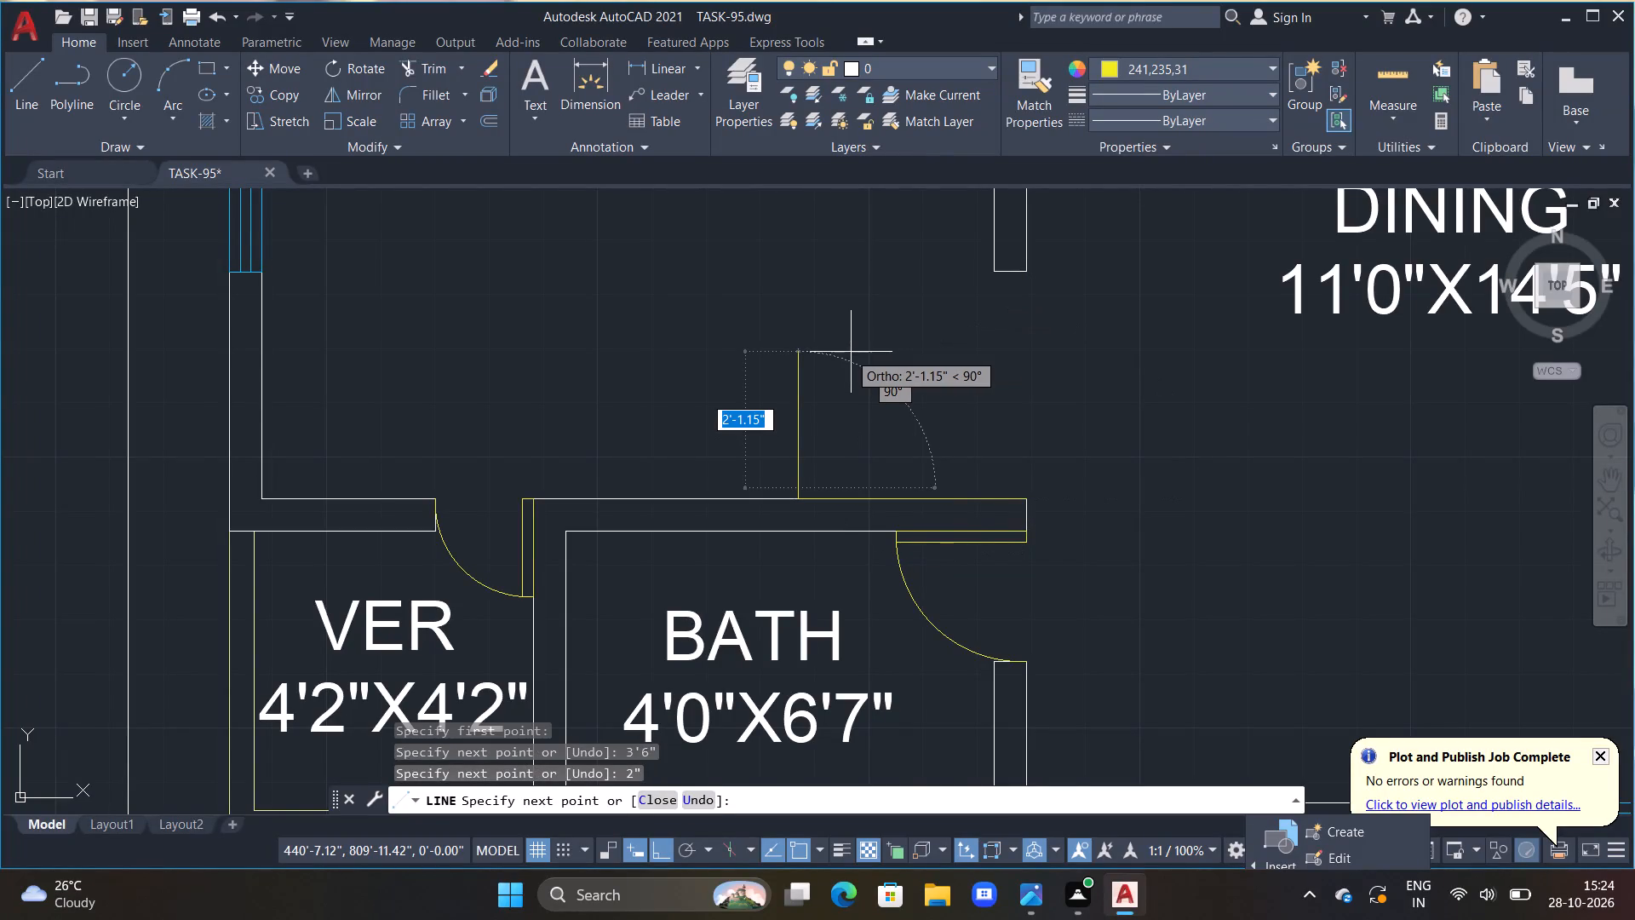
click(1024, 484)
drag(1024, 484, 1030, 505)
click(1029, 497)
key(Escape)
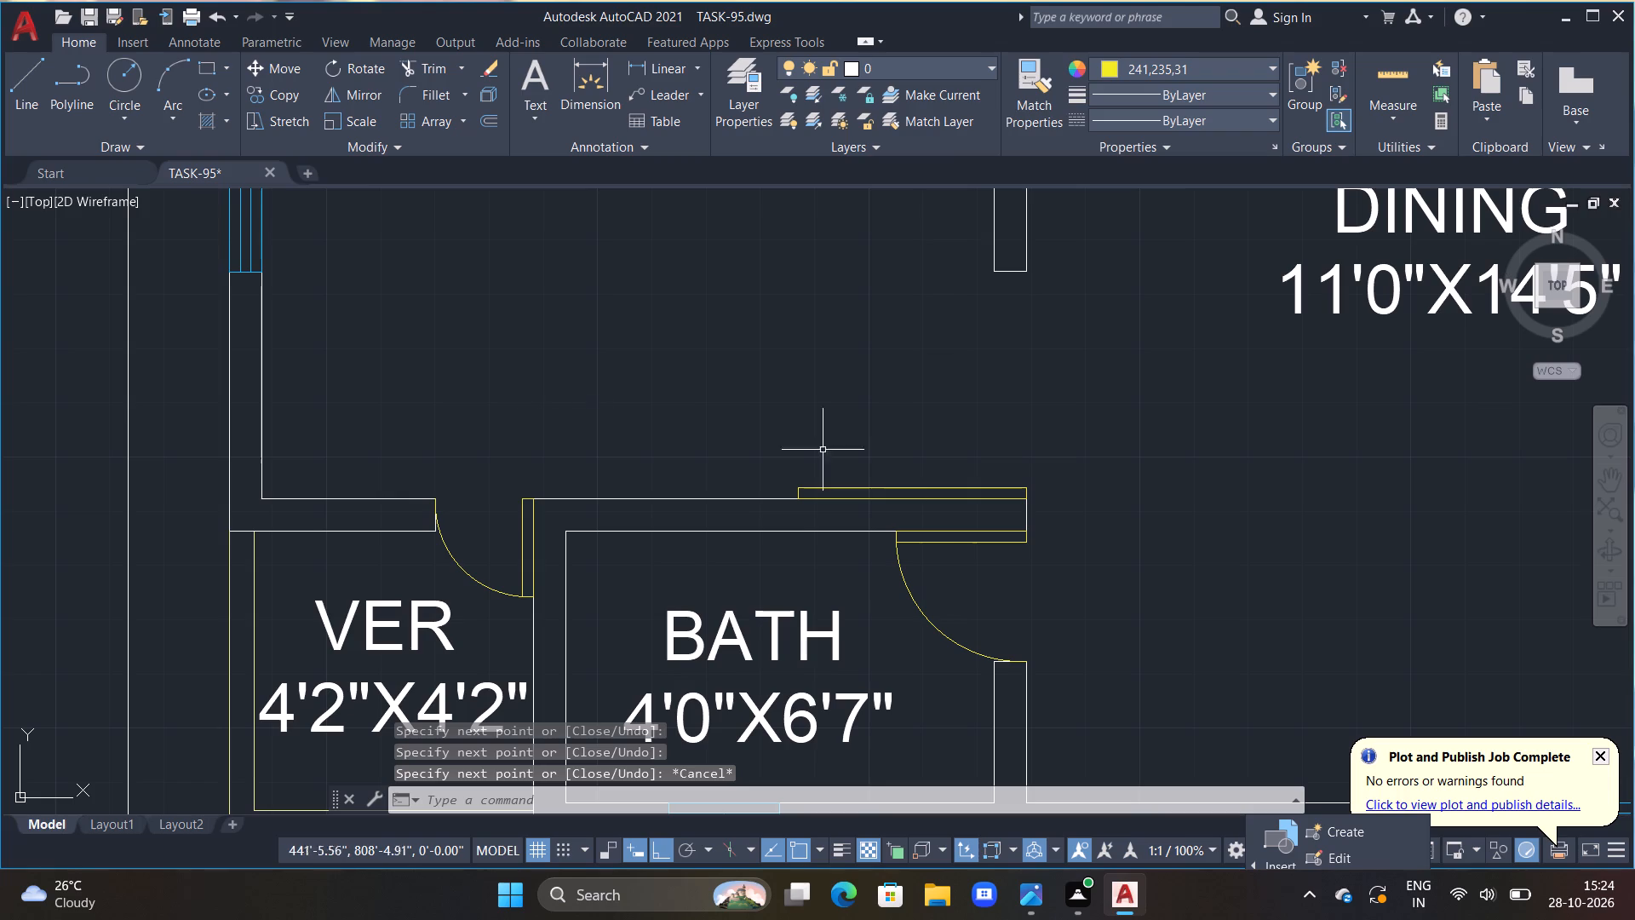
Draw the M.BED door's swing as a three-point arc through the leaf's free-end corners to the bedroom wall end's dining-side corner.
click(165, 75)
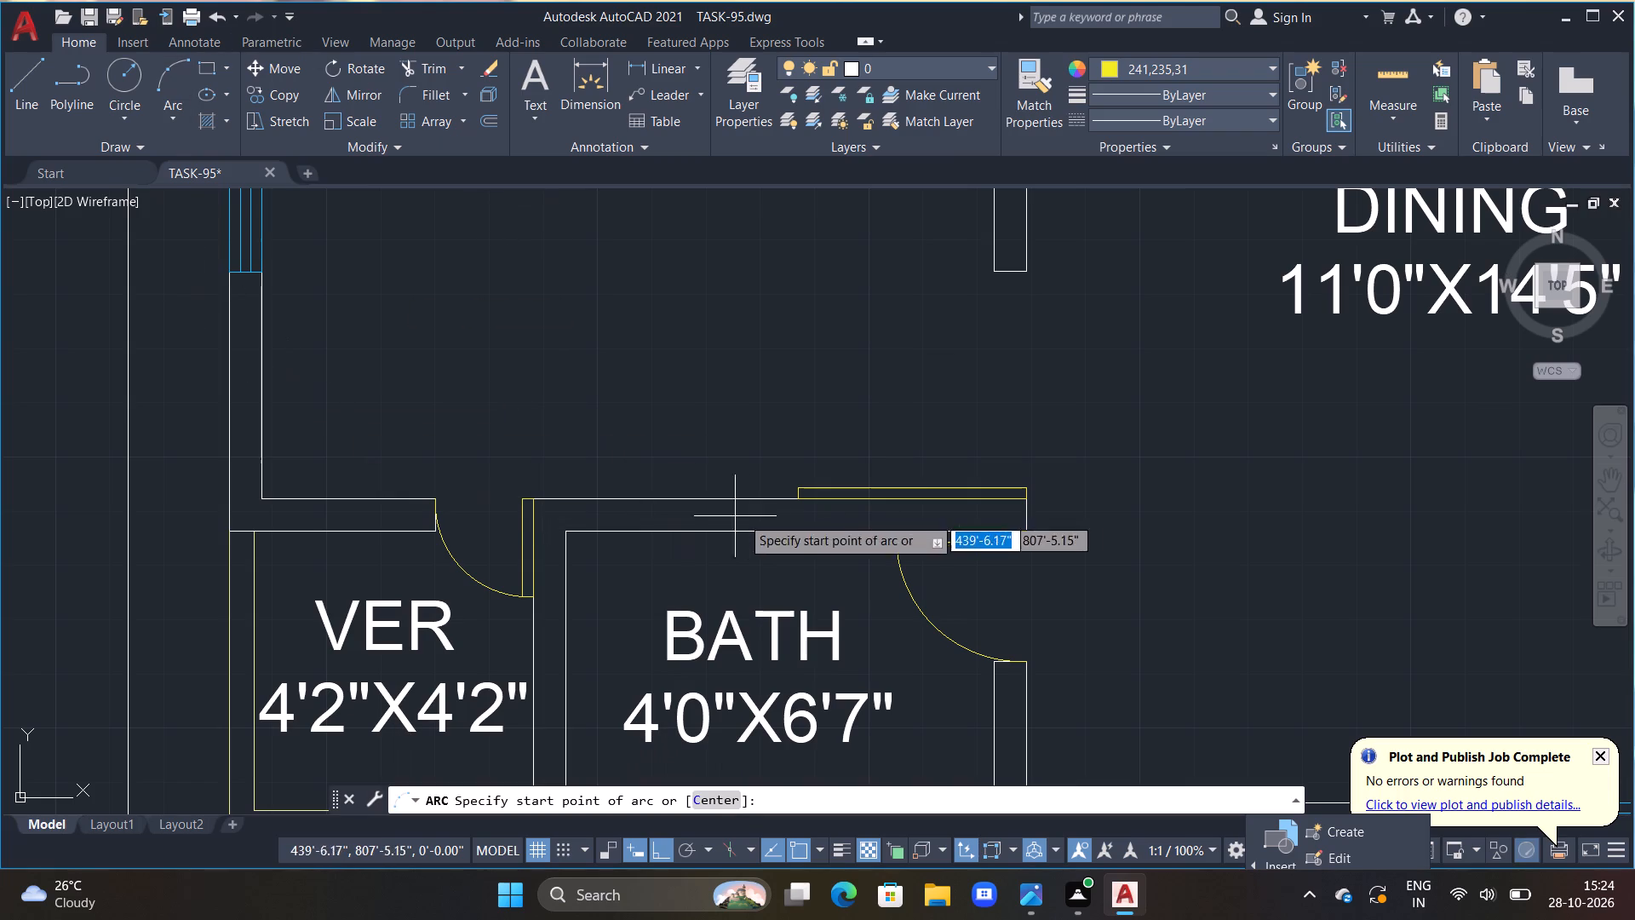
click(798, 502)
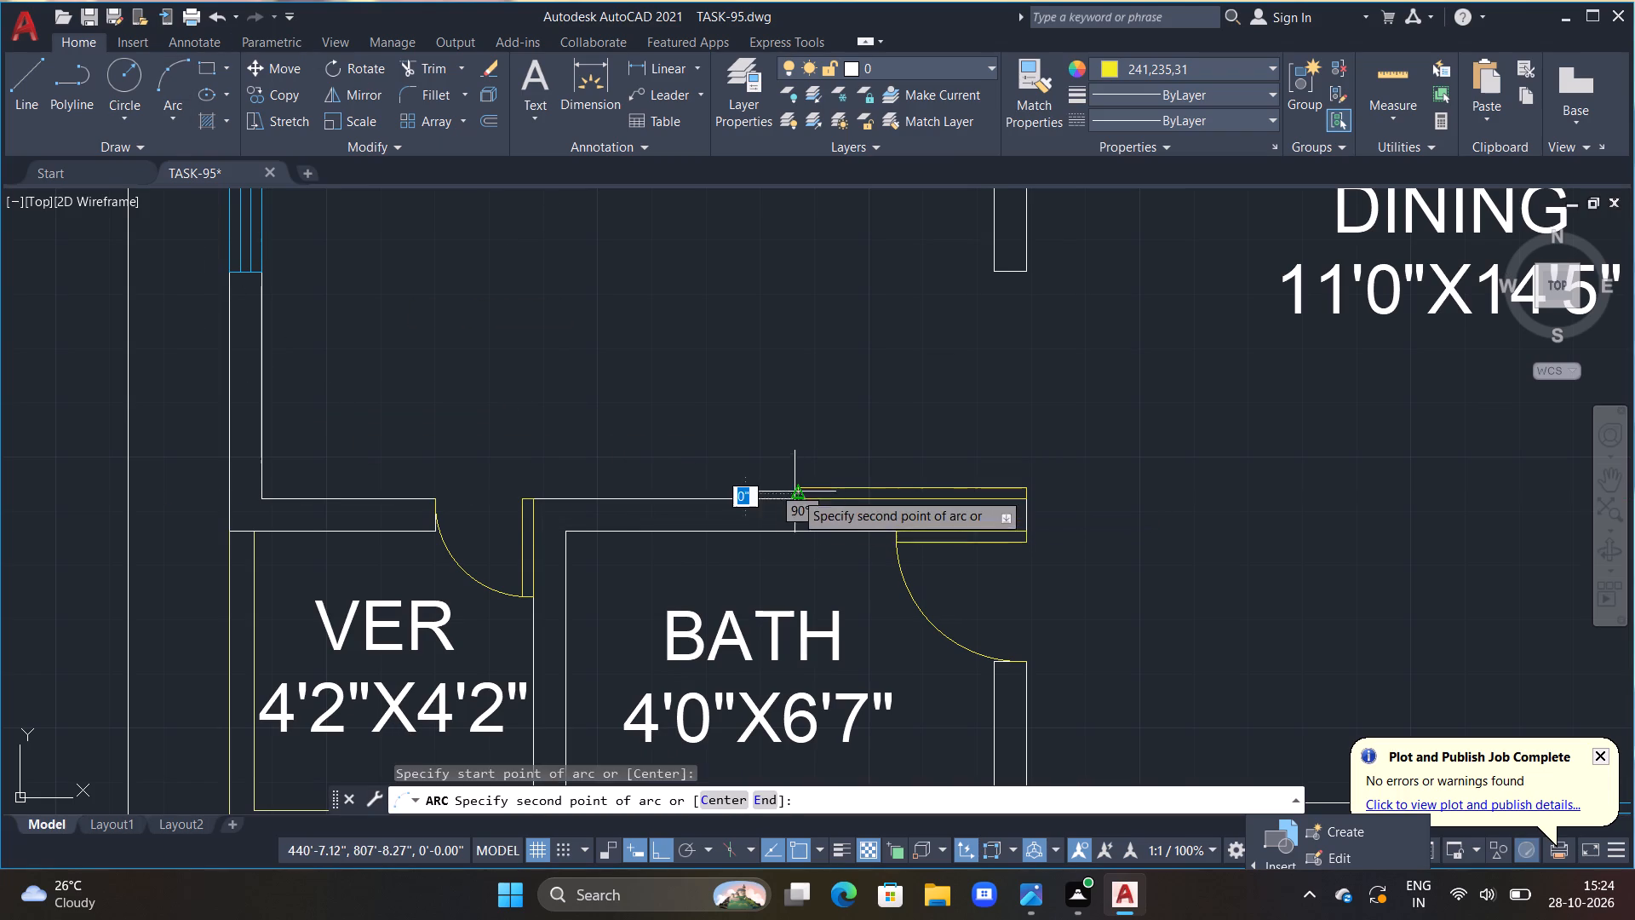
click(799, 486)
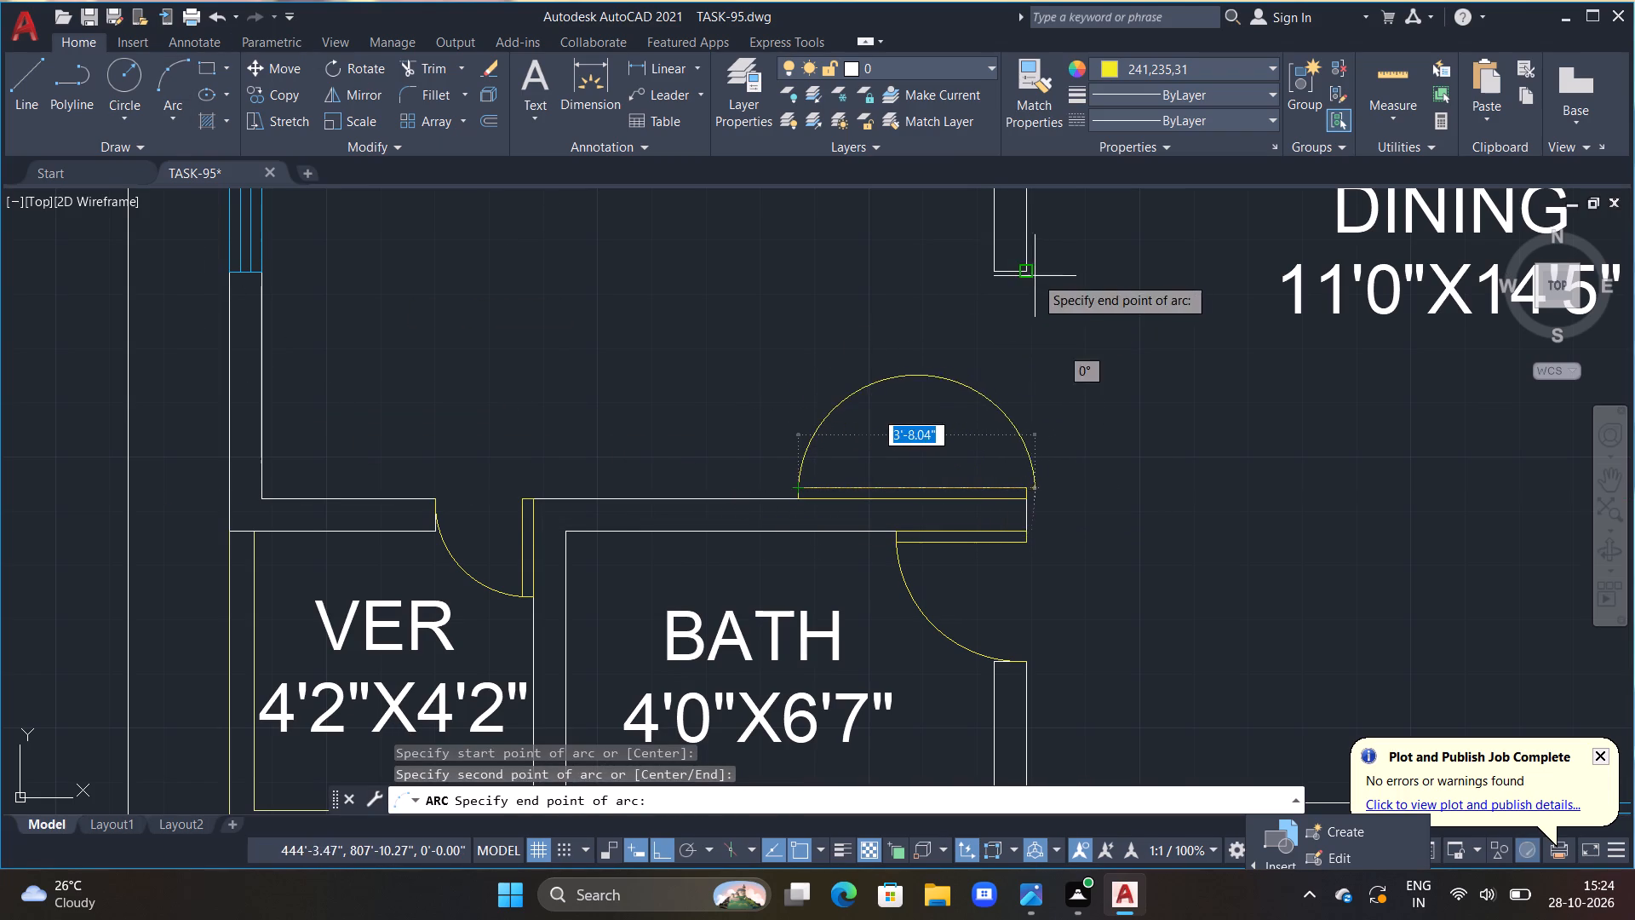
click(1026, 276)
Examine the upper-left M.BED and BATH openings that still have no doors.
scroll(1093, 307, down, 2)
middle_drag(1147, 365, 781, 384)
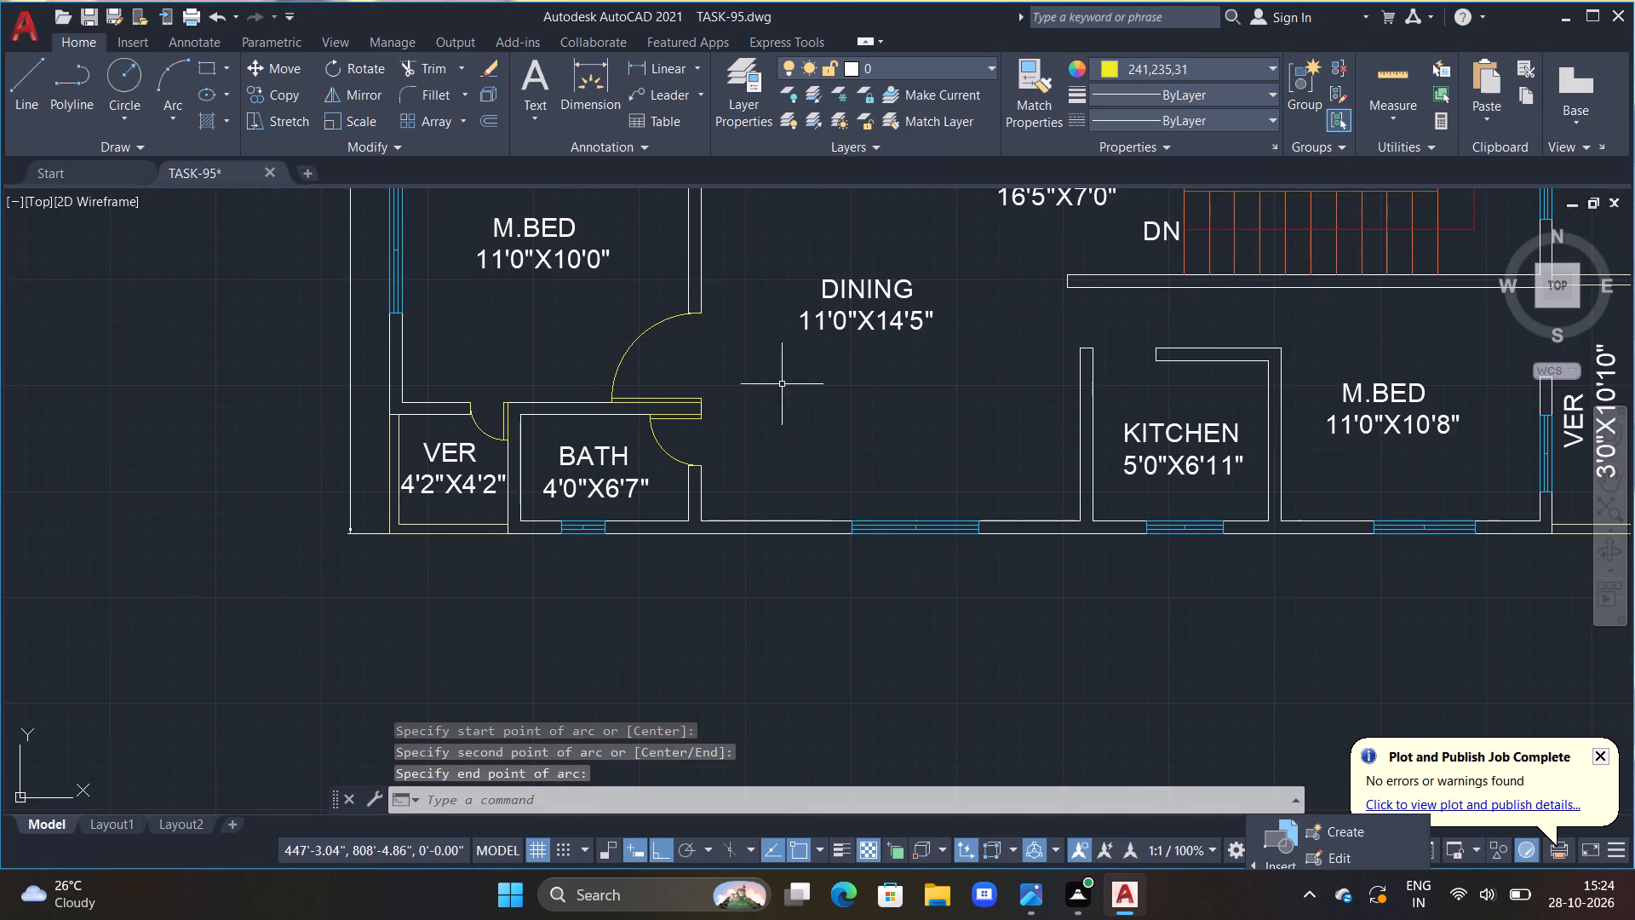
middle_drag(835, 318, 902, 469)
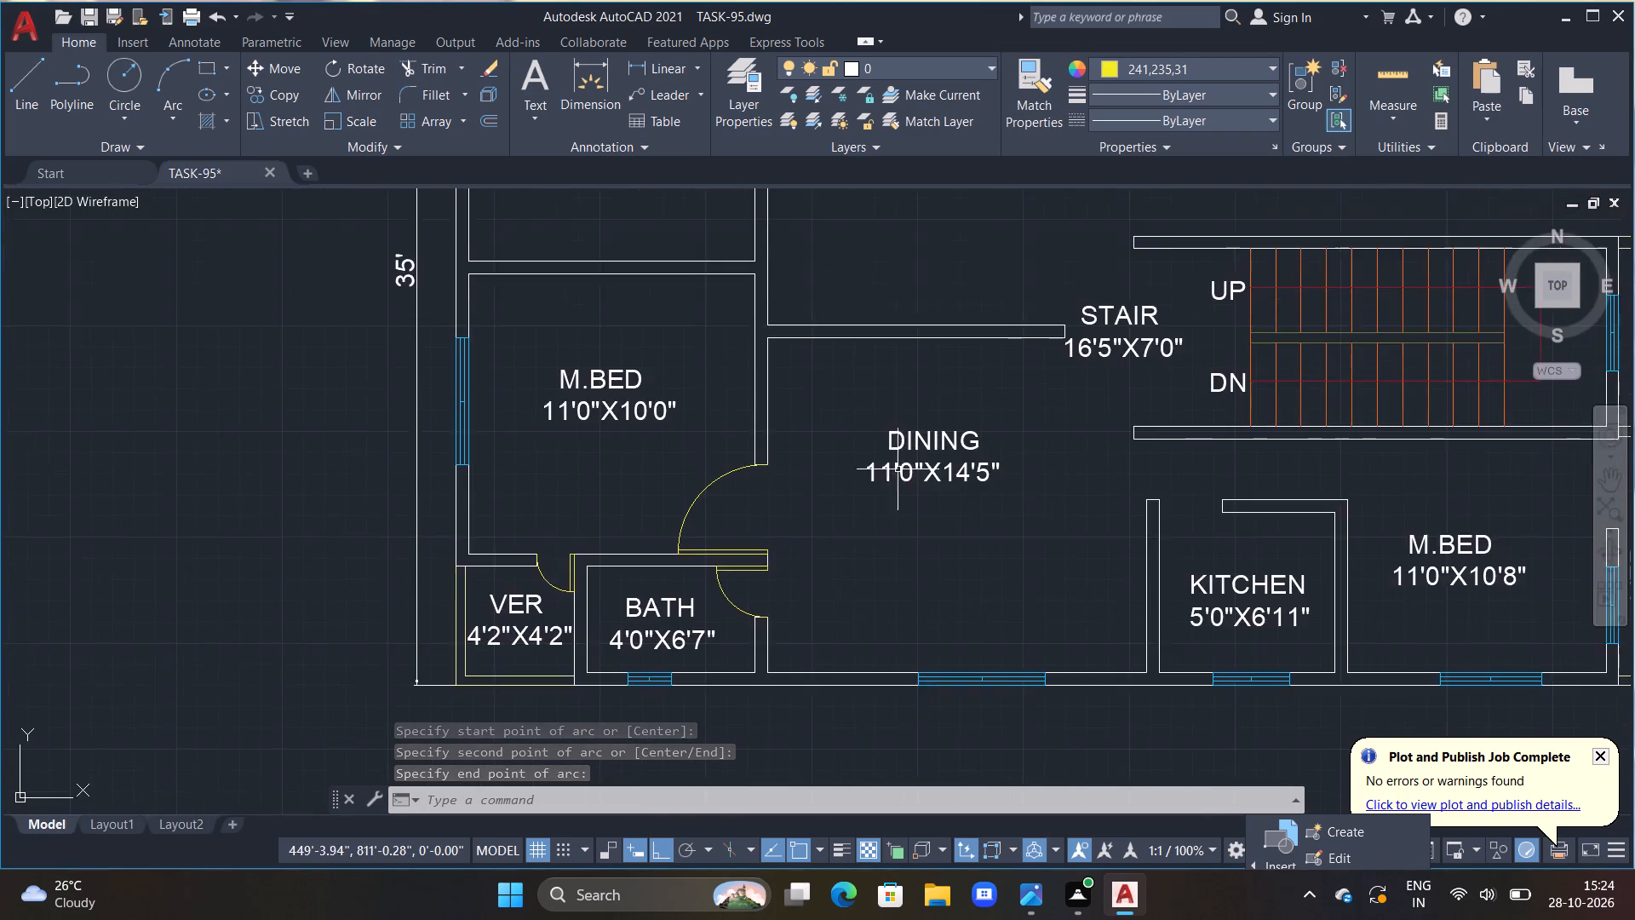
scroll(884, 452, down, 3)
scroll(850, 340, up, 4)
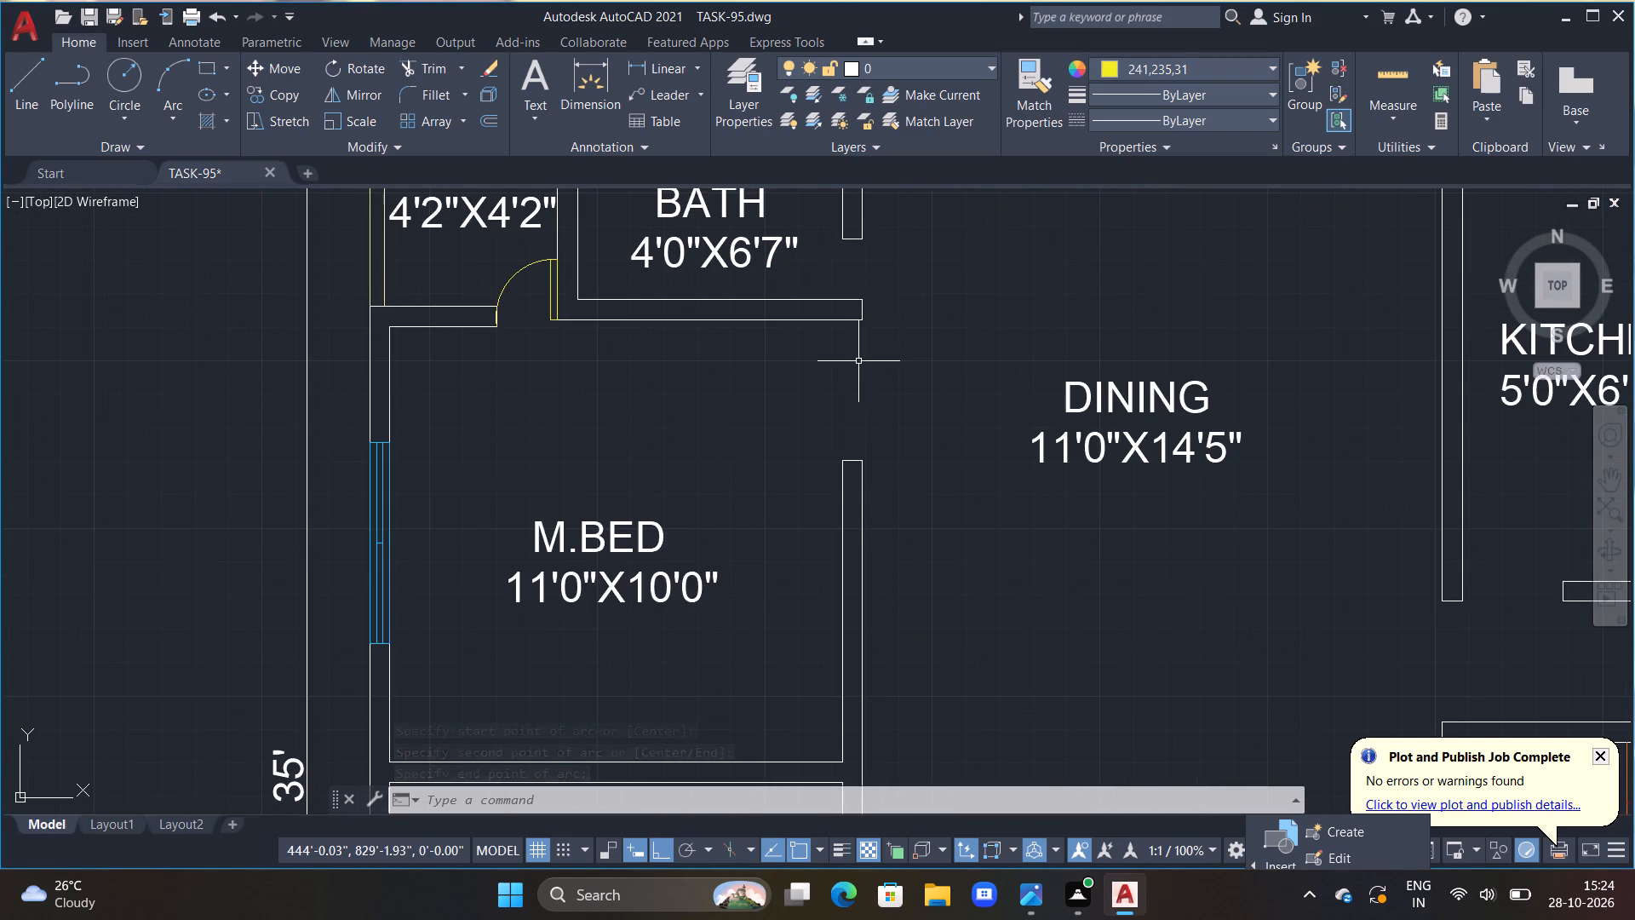
middle_drag(864, 378, 876, 436)
key(Escape)
key(Escape)
key(Escape)
key(Escape)
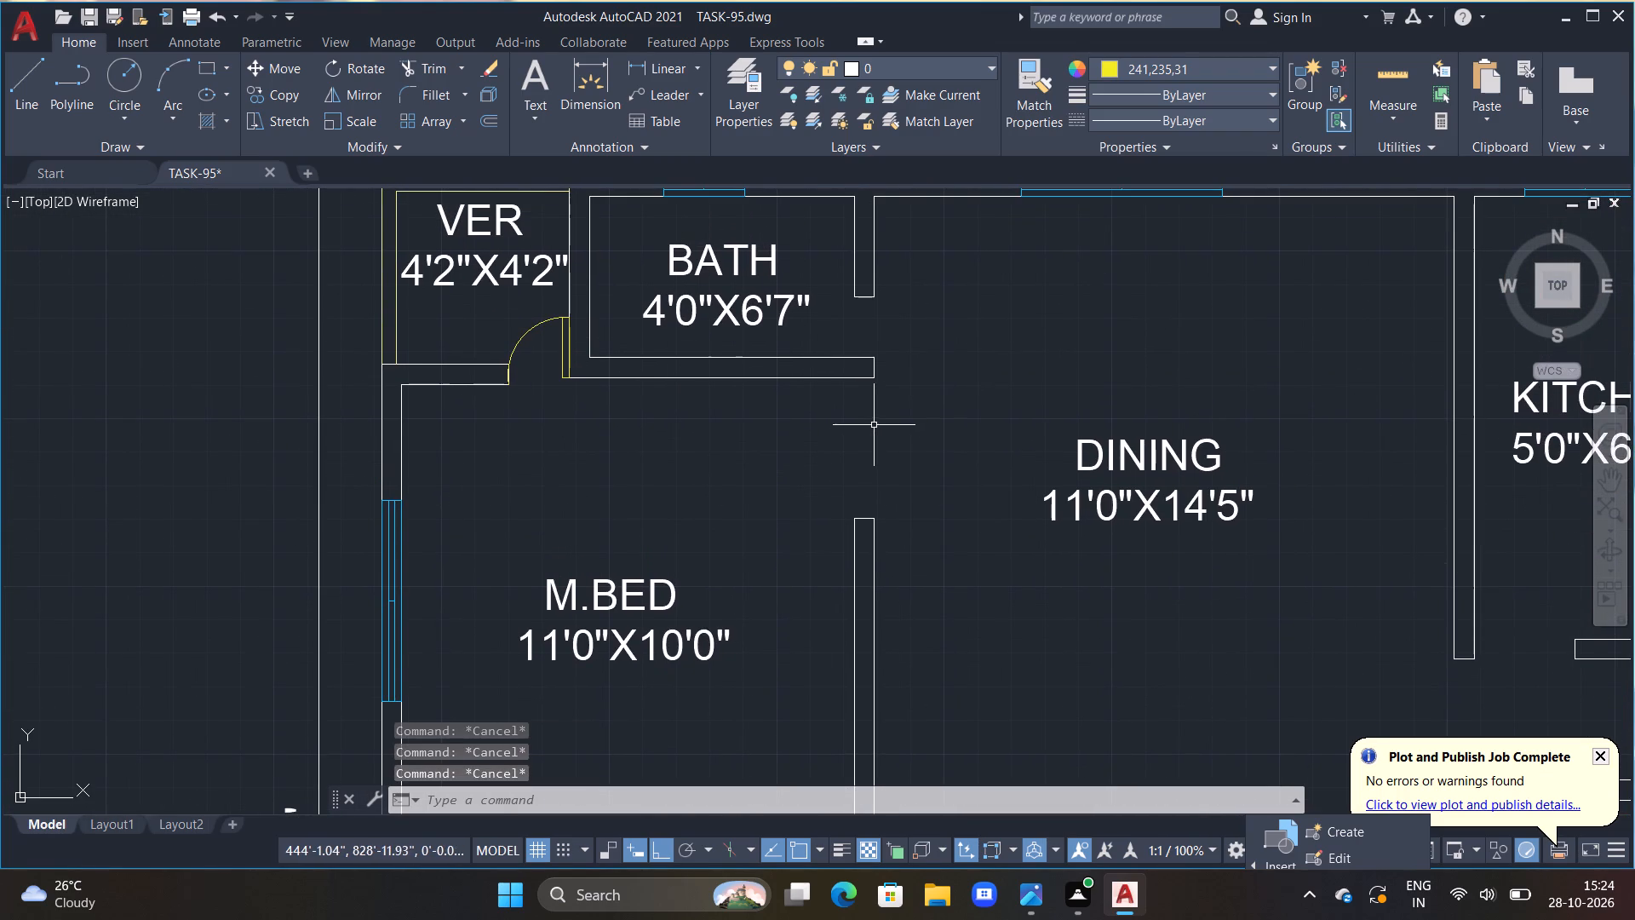
Draw a 3'6" by 2" door leaf in the upper M.BED, along the bath wall from its end's lower corner.
text(l)
key(space)
click(869, 380)
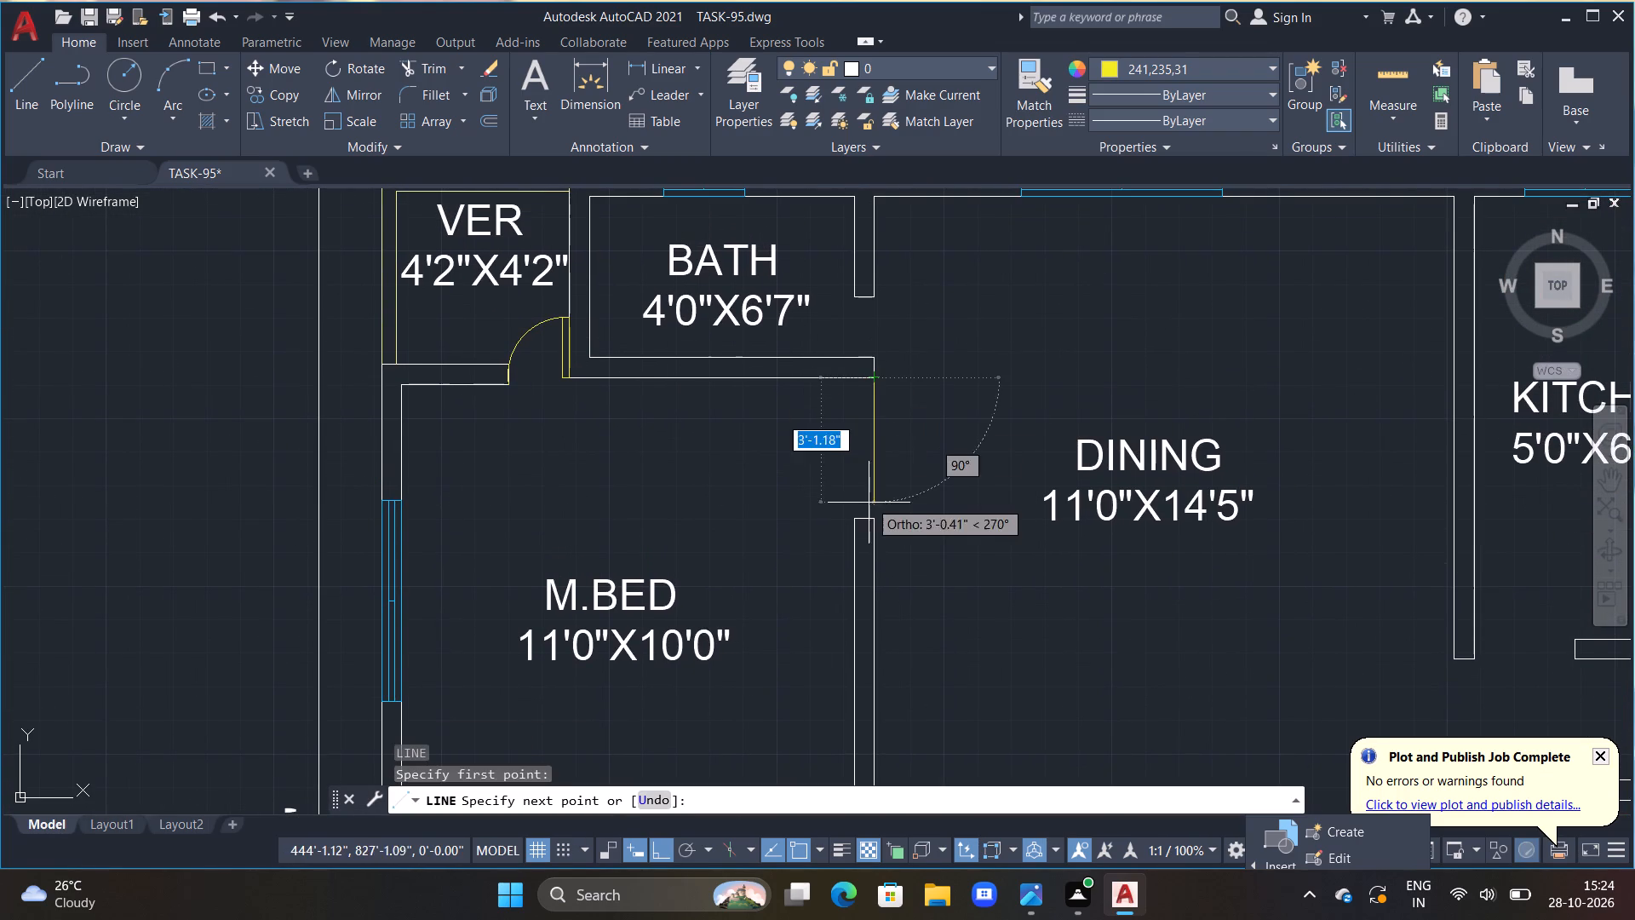
key(3)
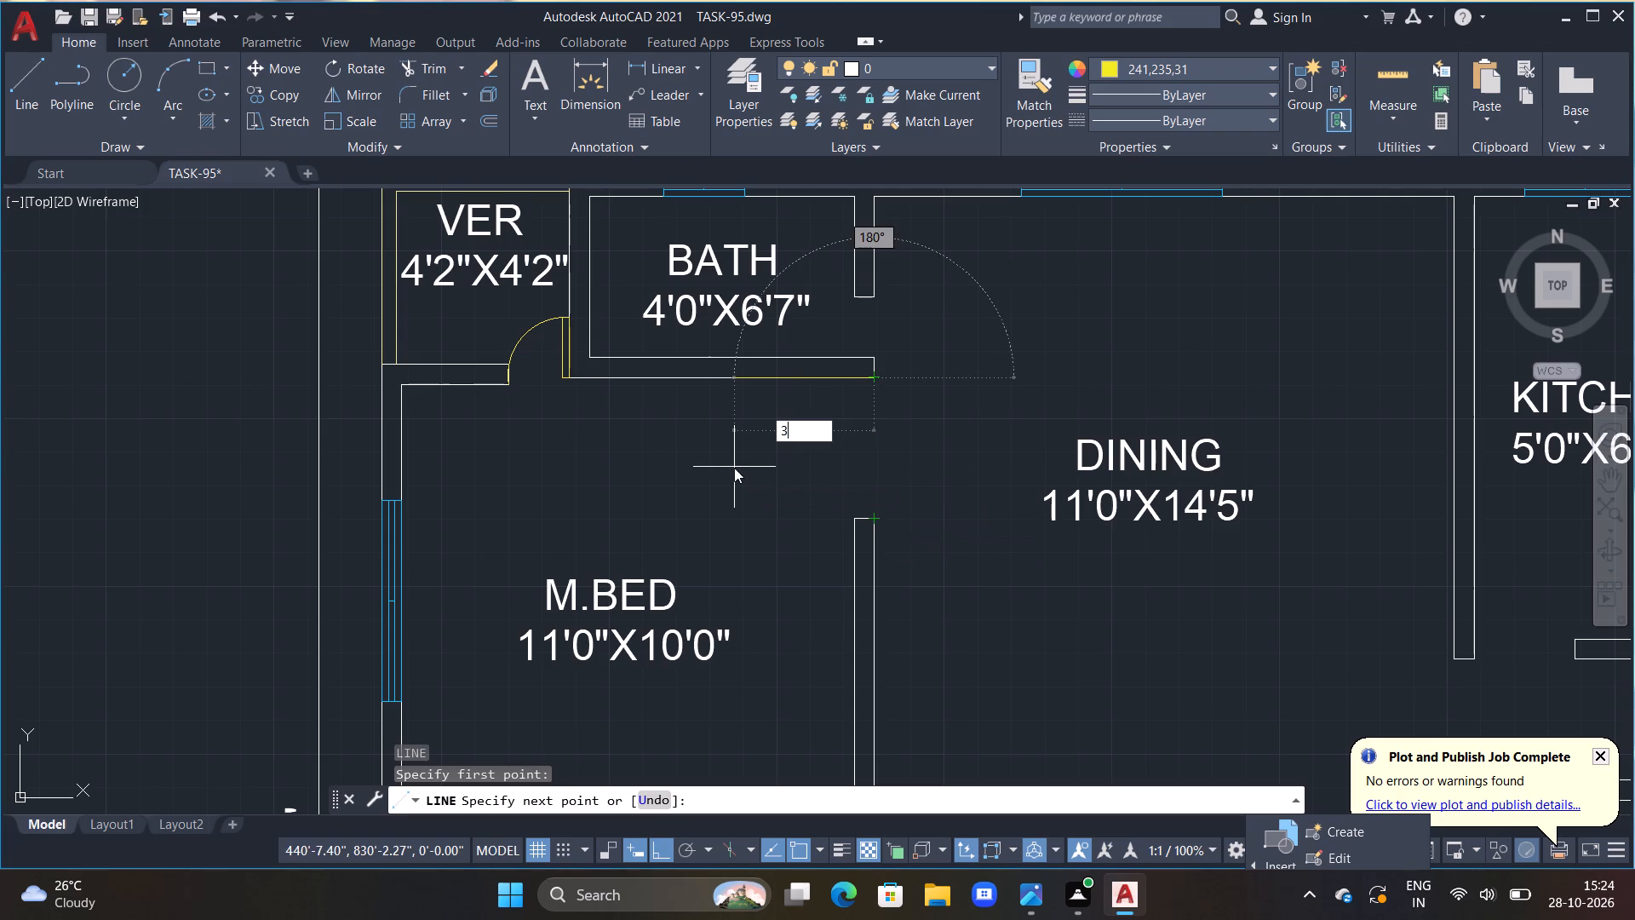
text('6")
key(Return)
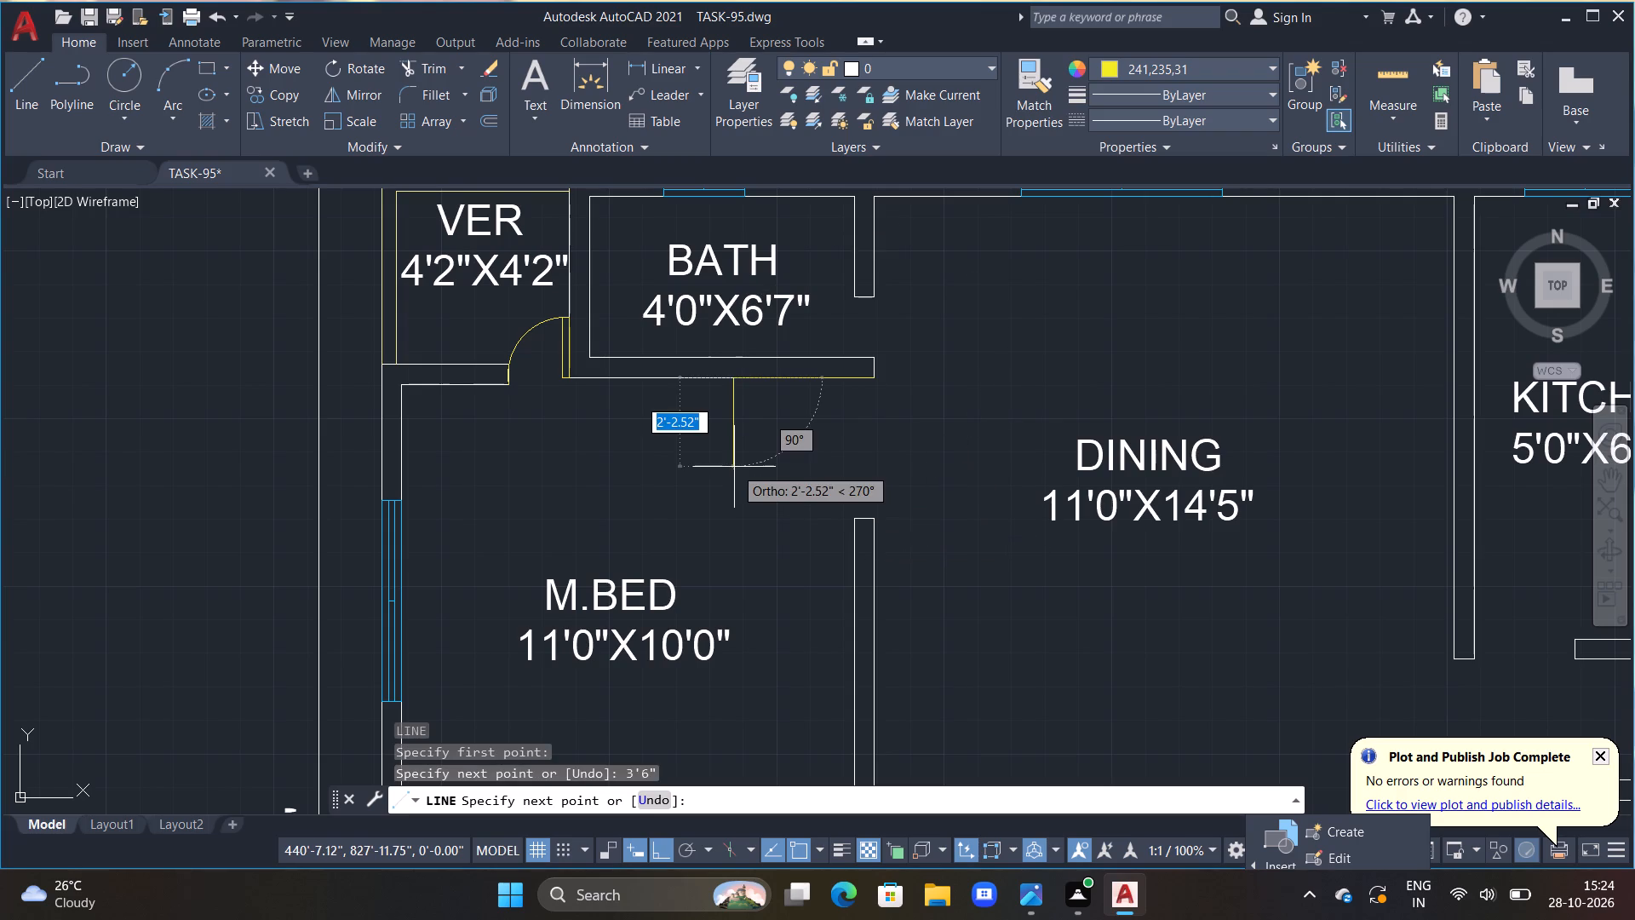
key(2)
key(shift+quotedbl)
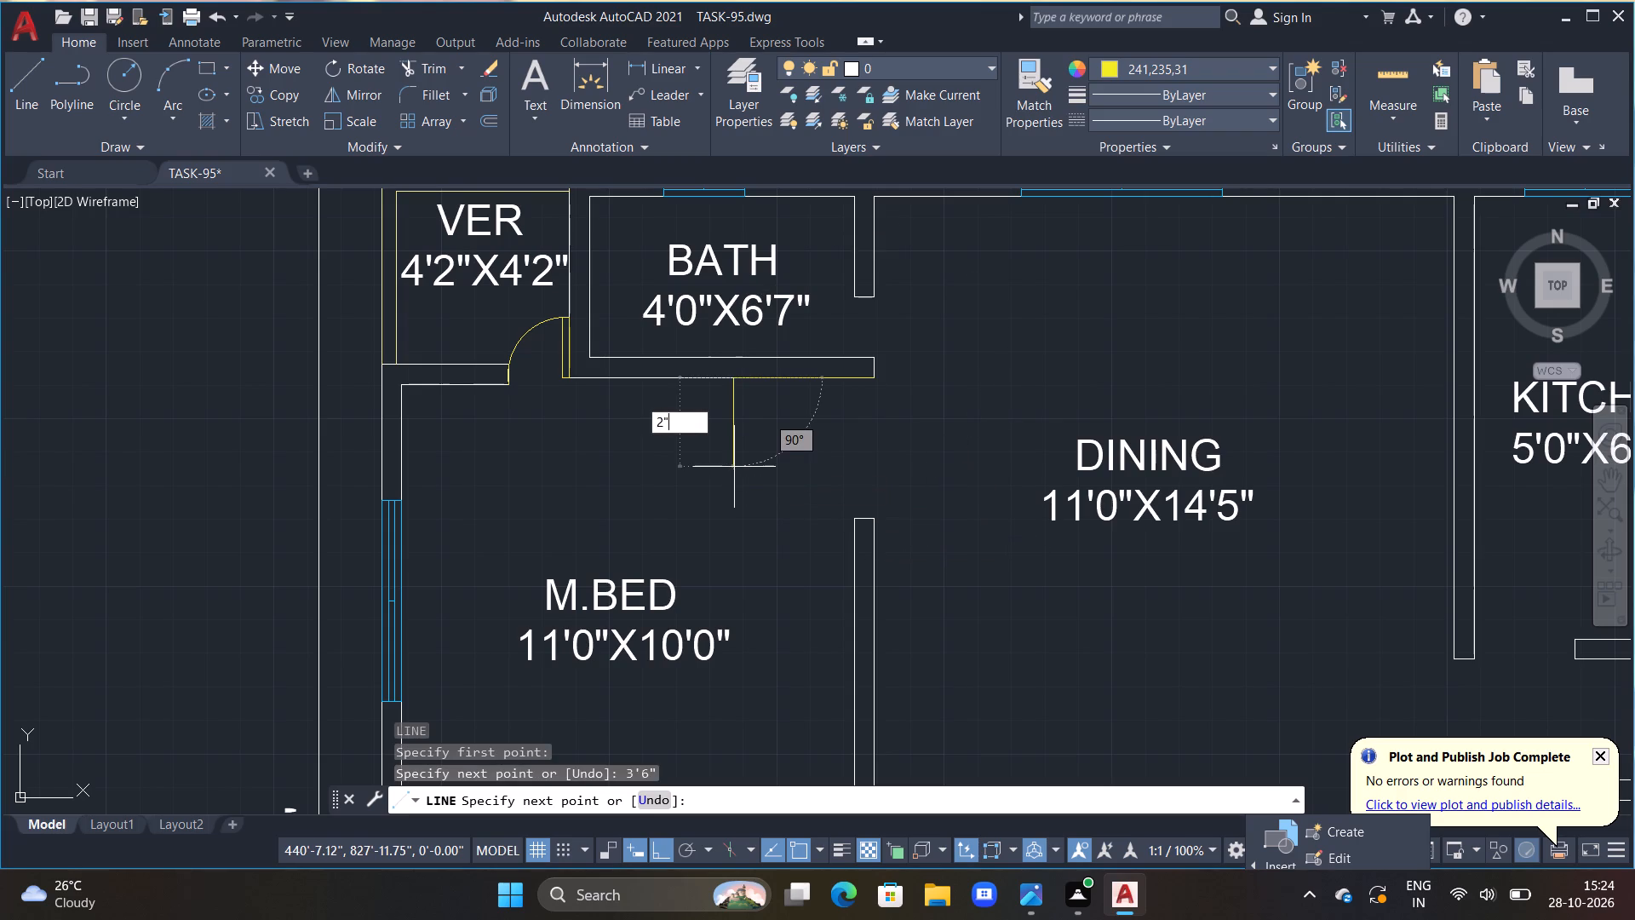
key(Return)
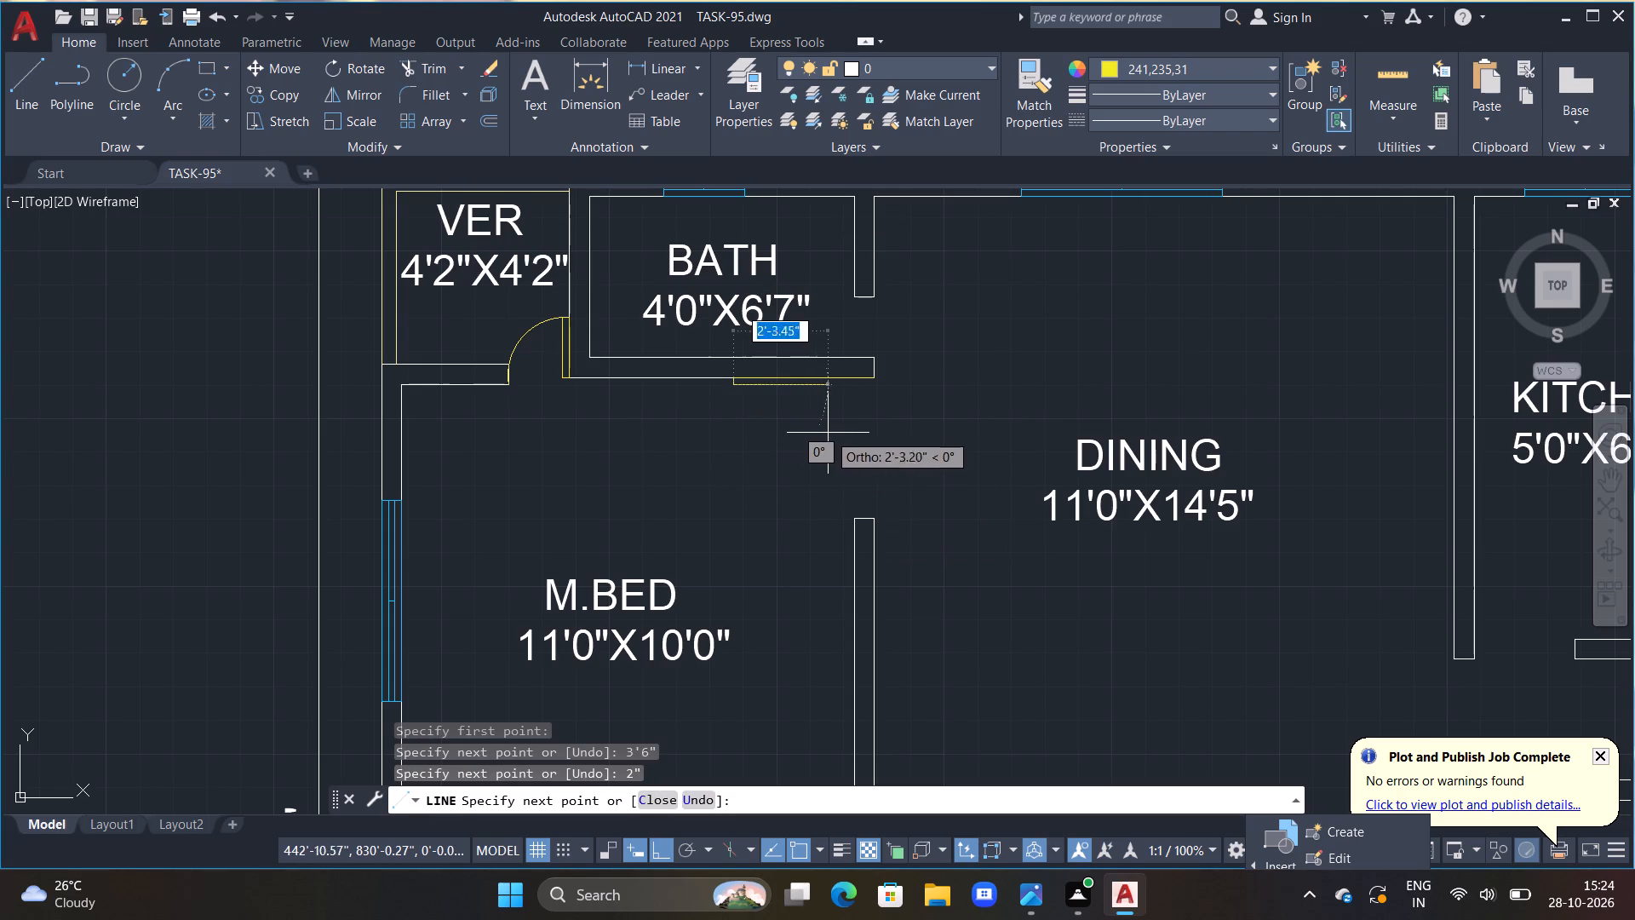
scroll(872, 429, up, 2)
scroll(858, 435, down, 1)
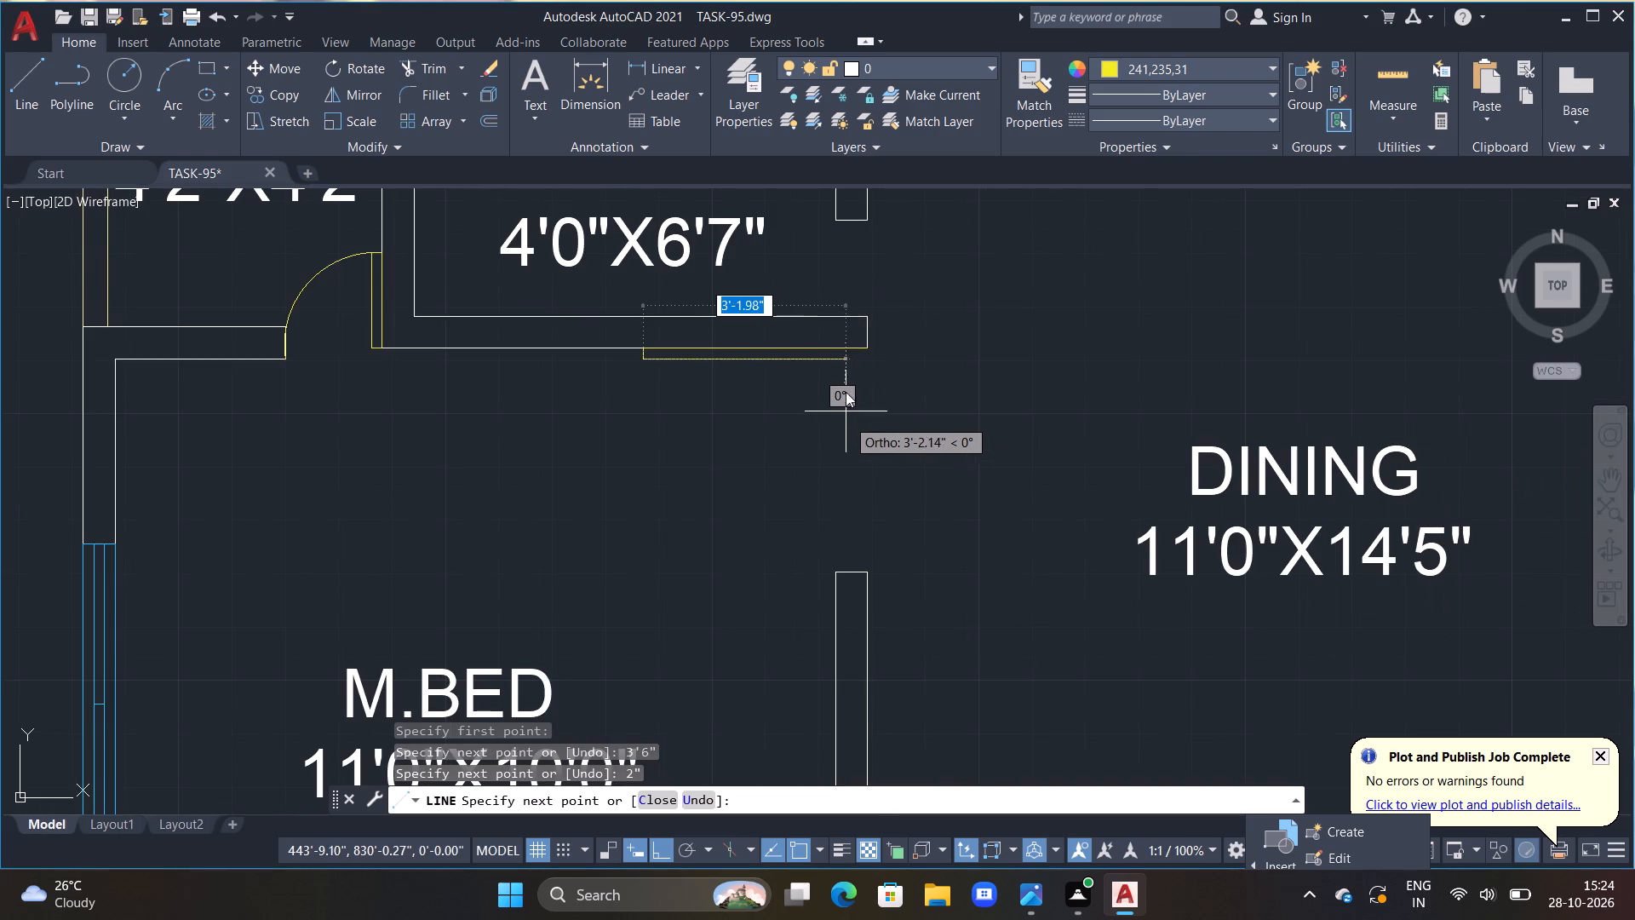
click(868, 362)
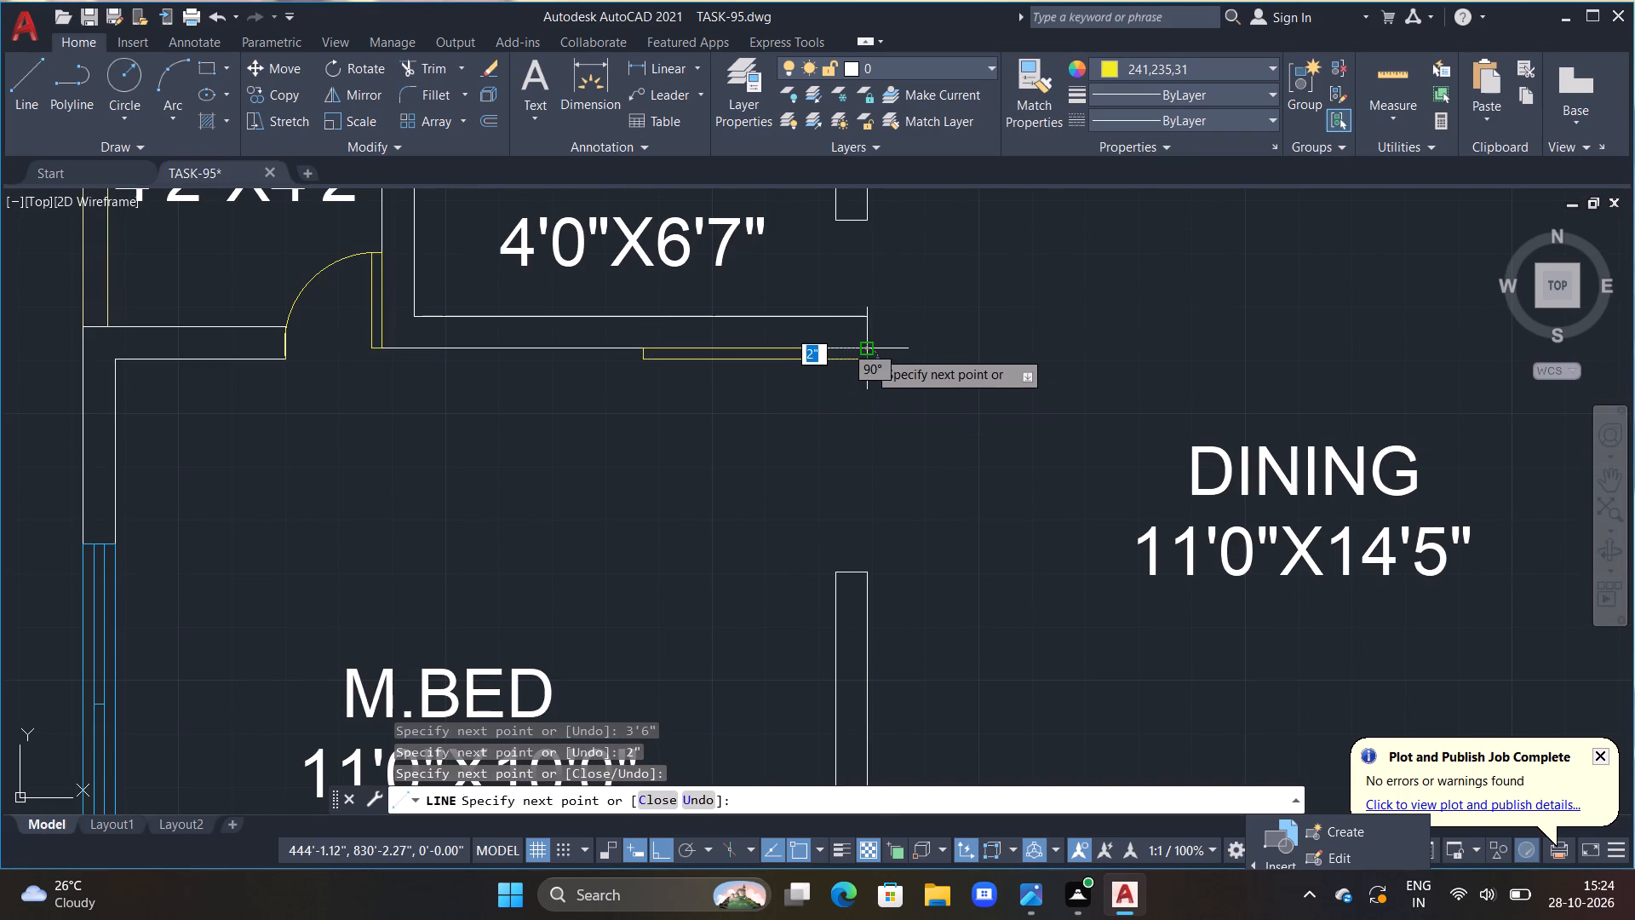
click(868, 346)
key(Escape)
scroll(875, 342, down, 3)
scroll(881, 319, up, 2)
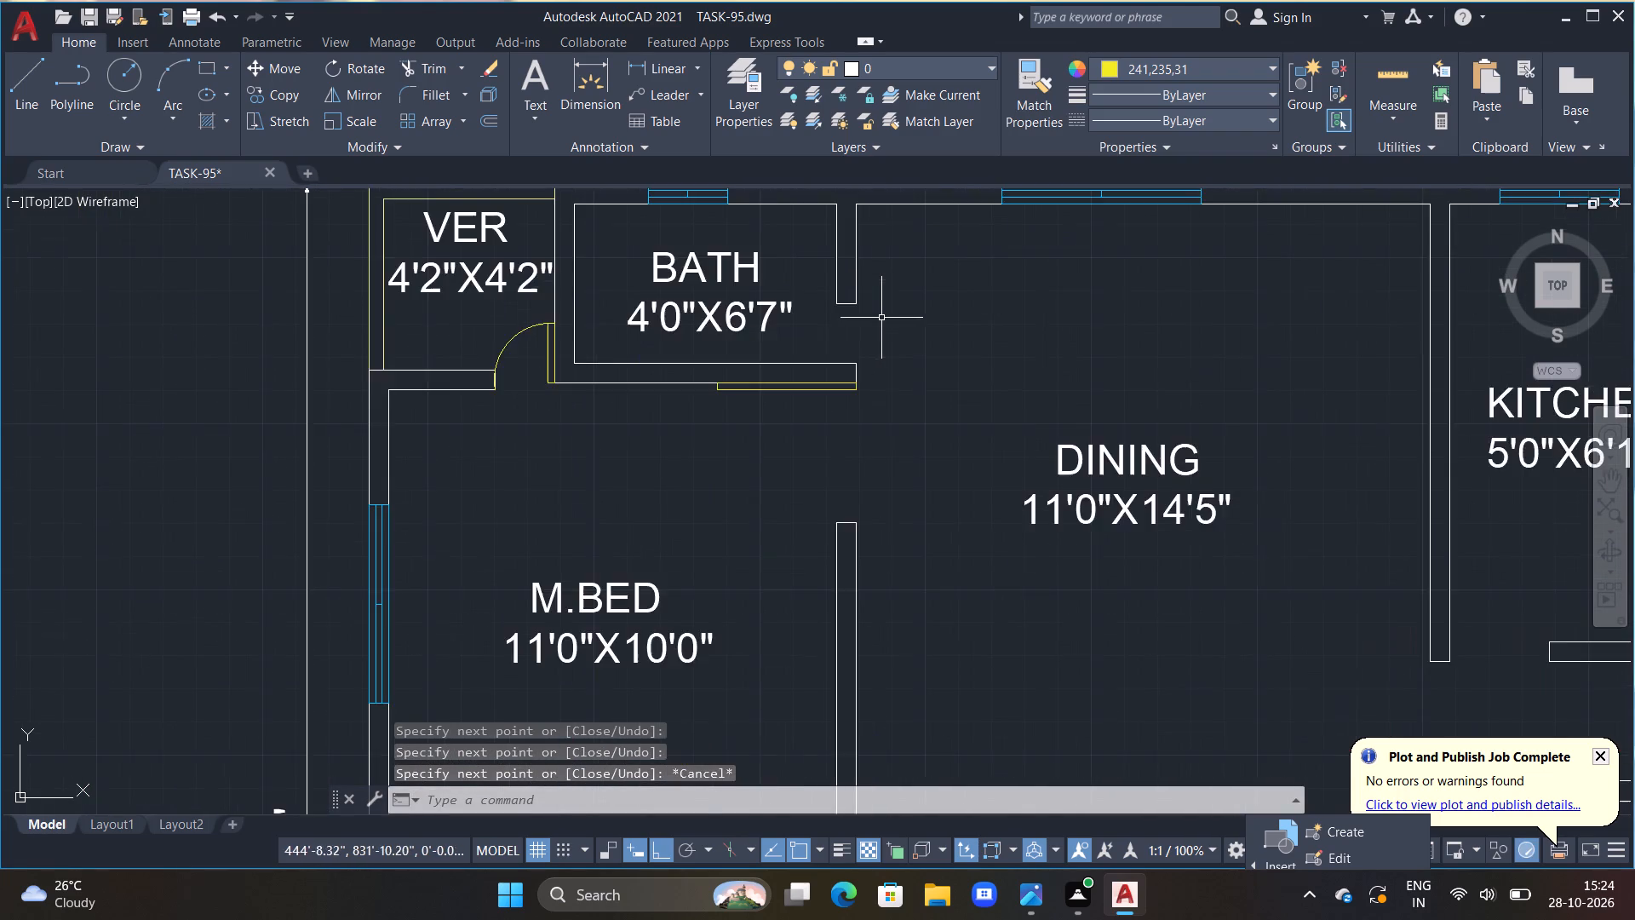
Move the upper BATH room label slightly towards the VER side, clear of the door opening.
middle_drag(876, 326, 925, 427)
scroll(925, 427, up, 1)
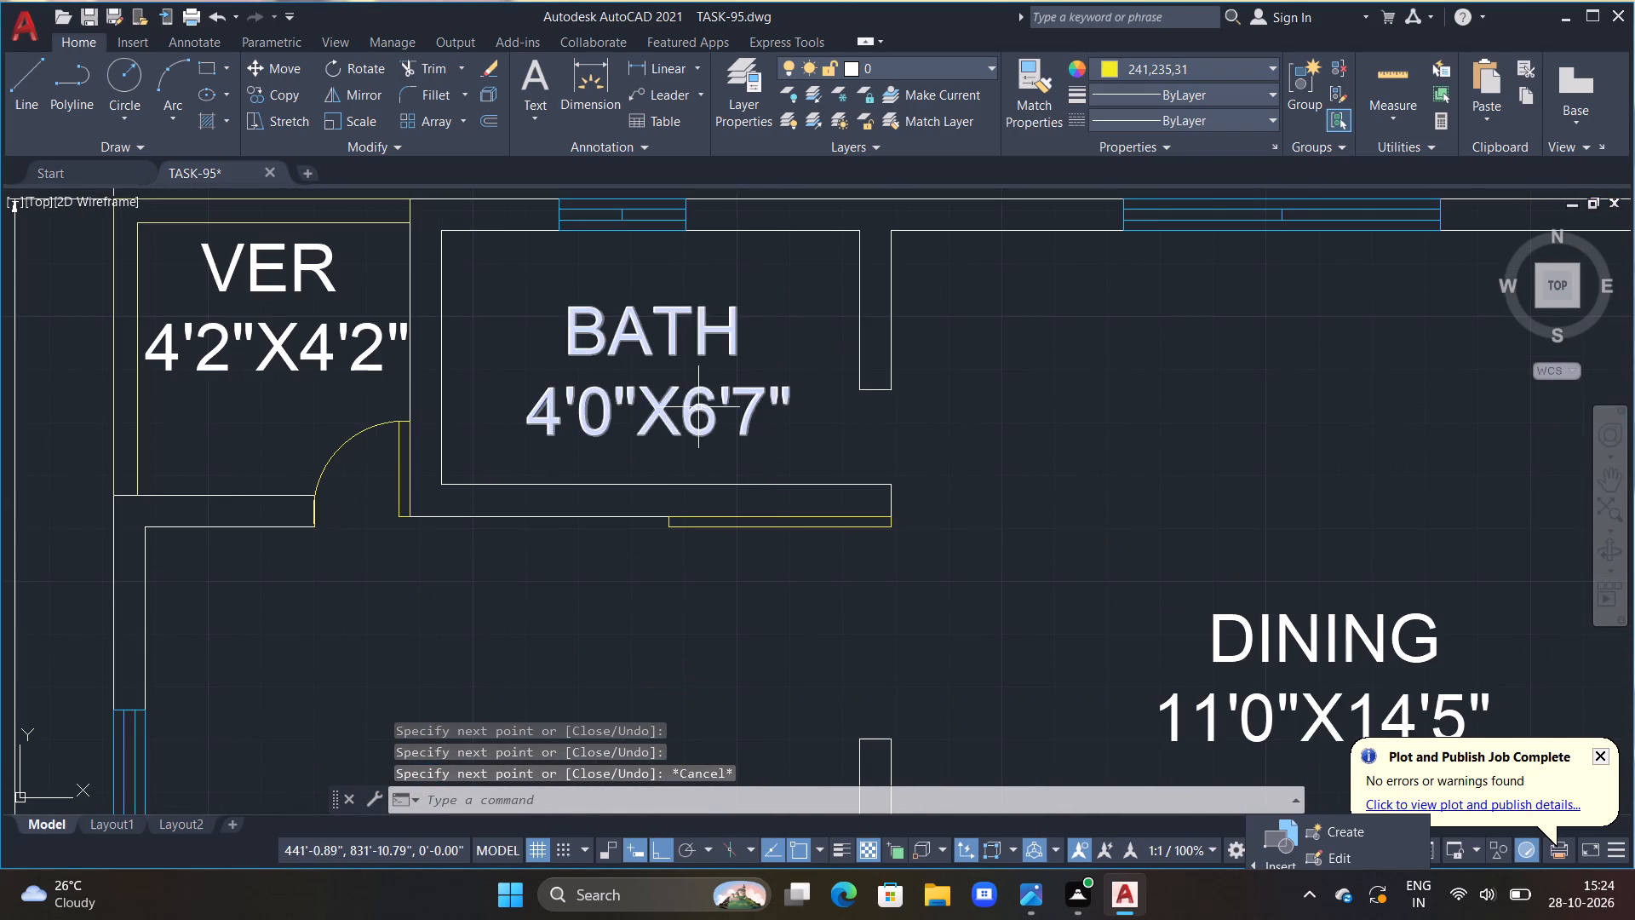
click(698, 407)
text(m)
key(space)
click(525, 326)
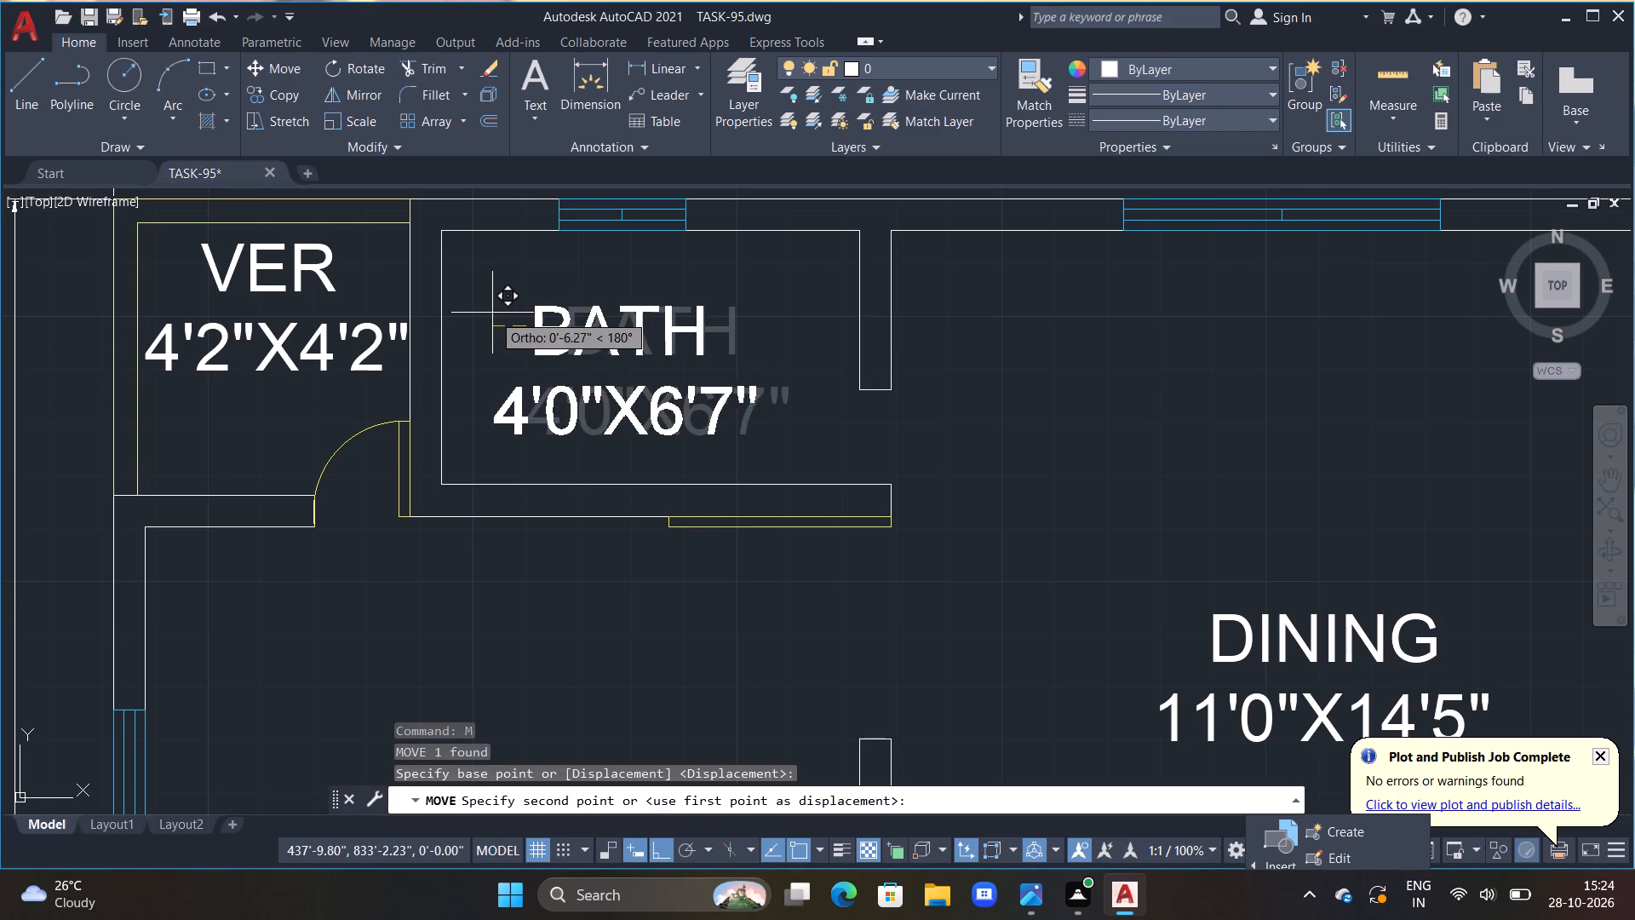
click(477, 297)
Draw a 1'6" by 2" door leaf inside the upper BATH, along its lower wall from the wall end's upper corner.
text(l)
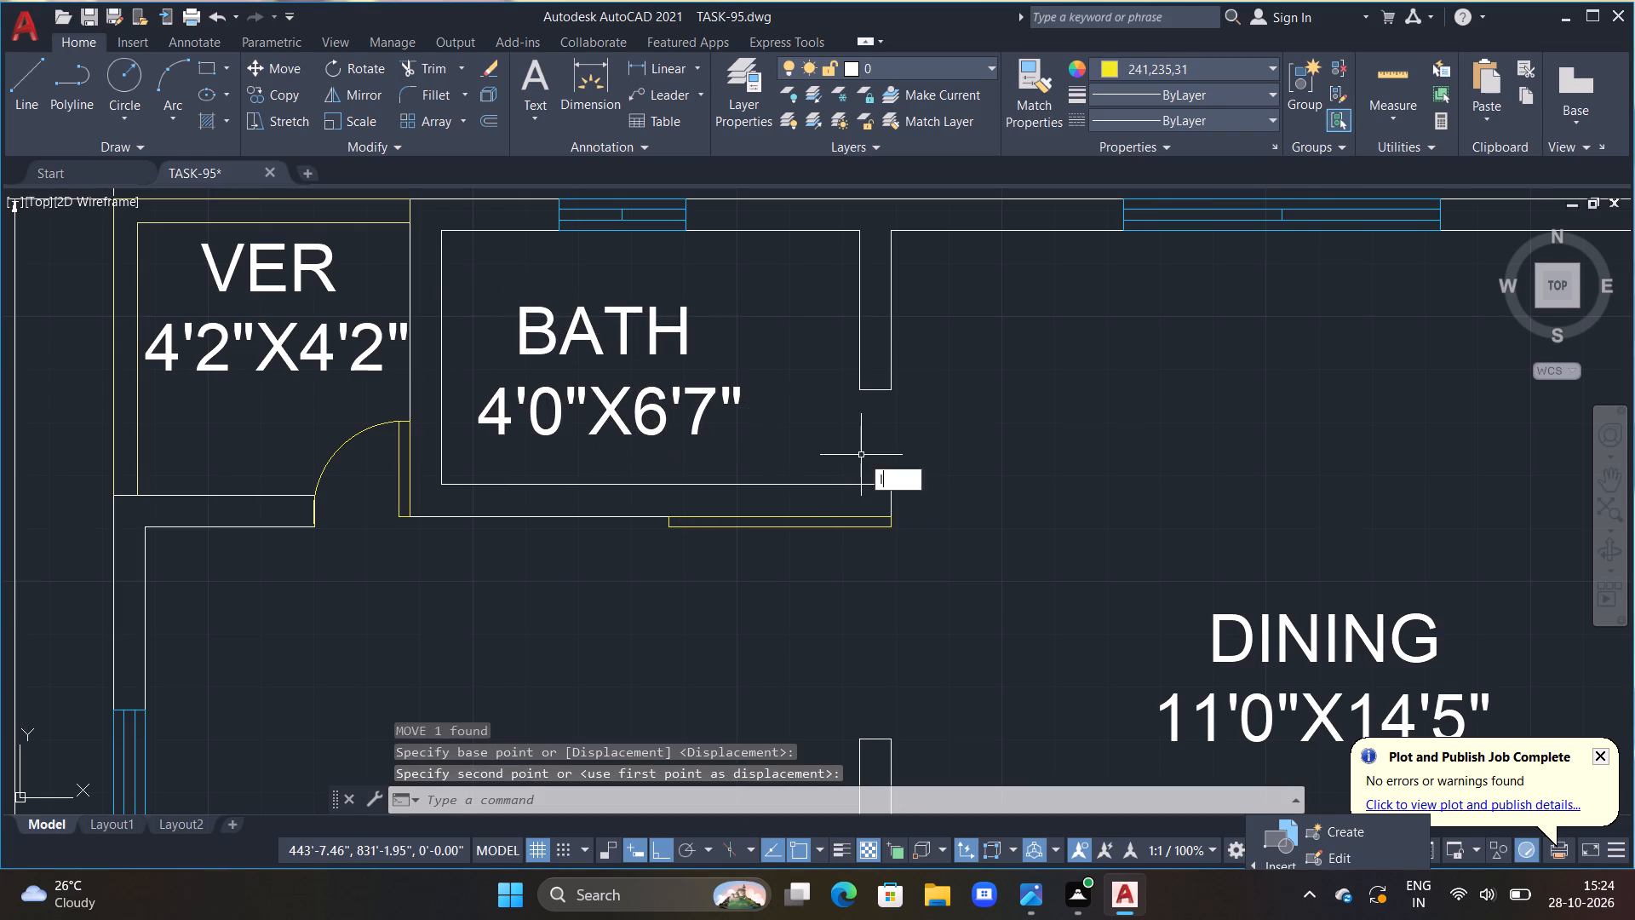
key(space)
click(886, 484)
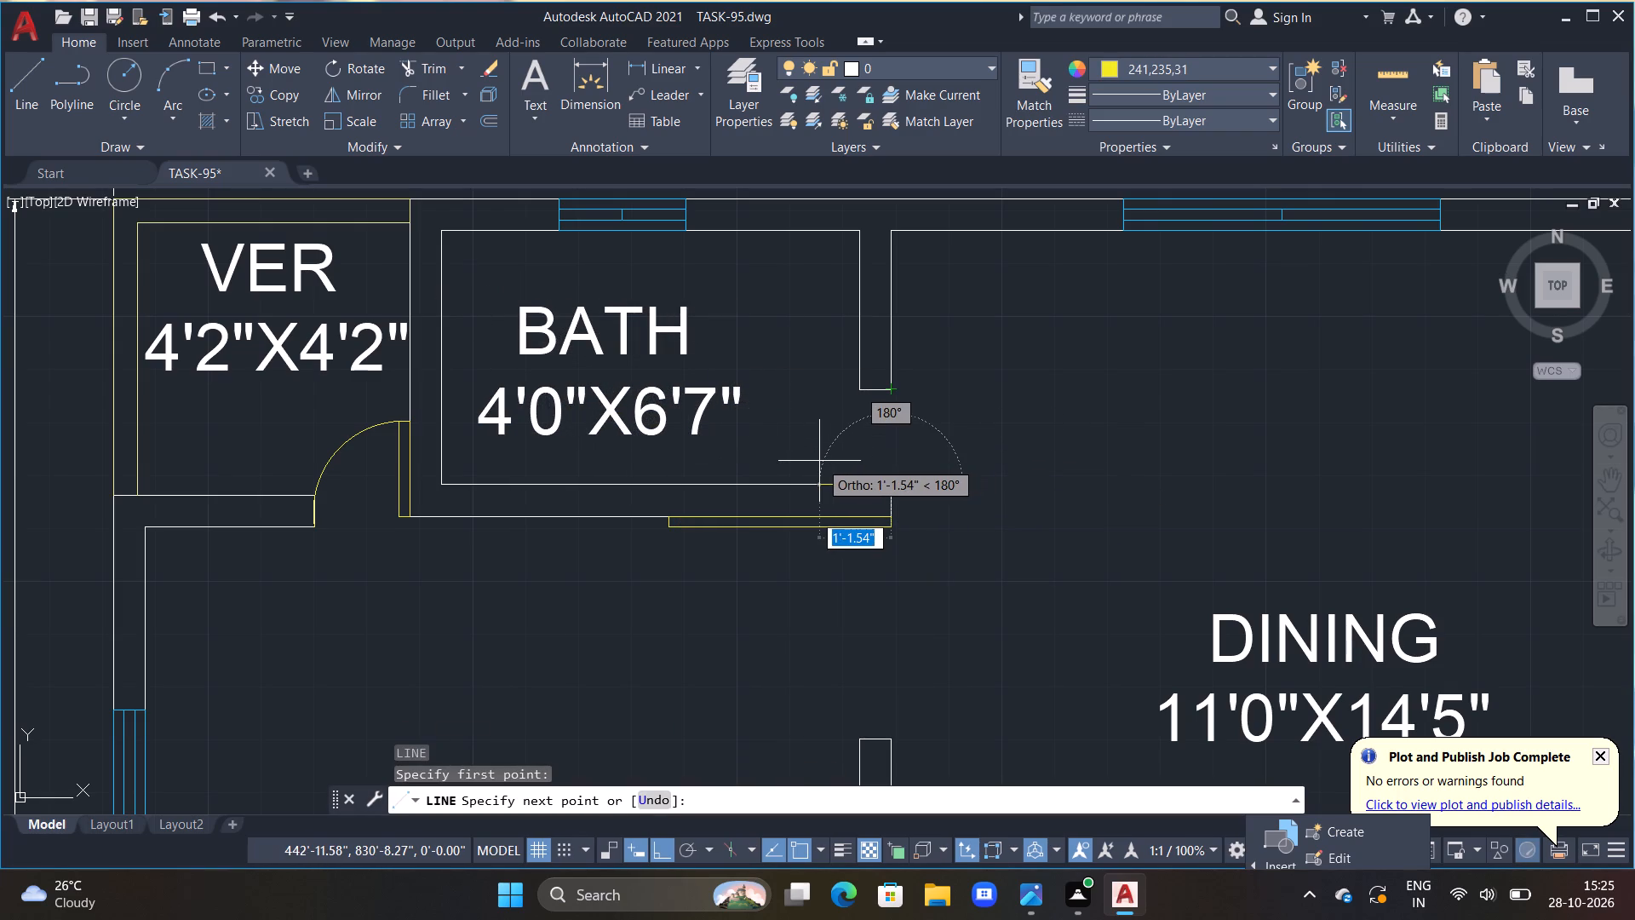
text(1'6")
key(Return)
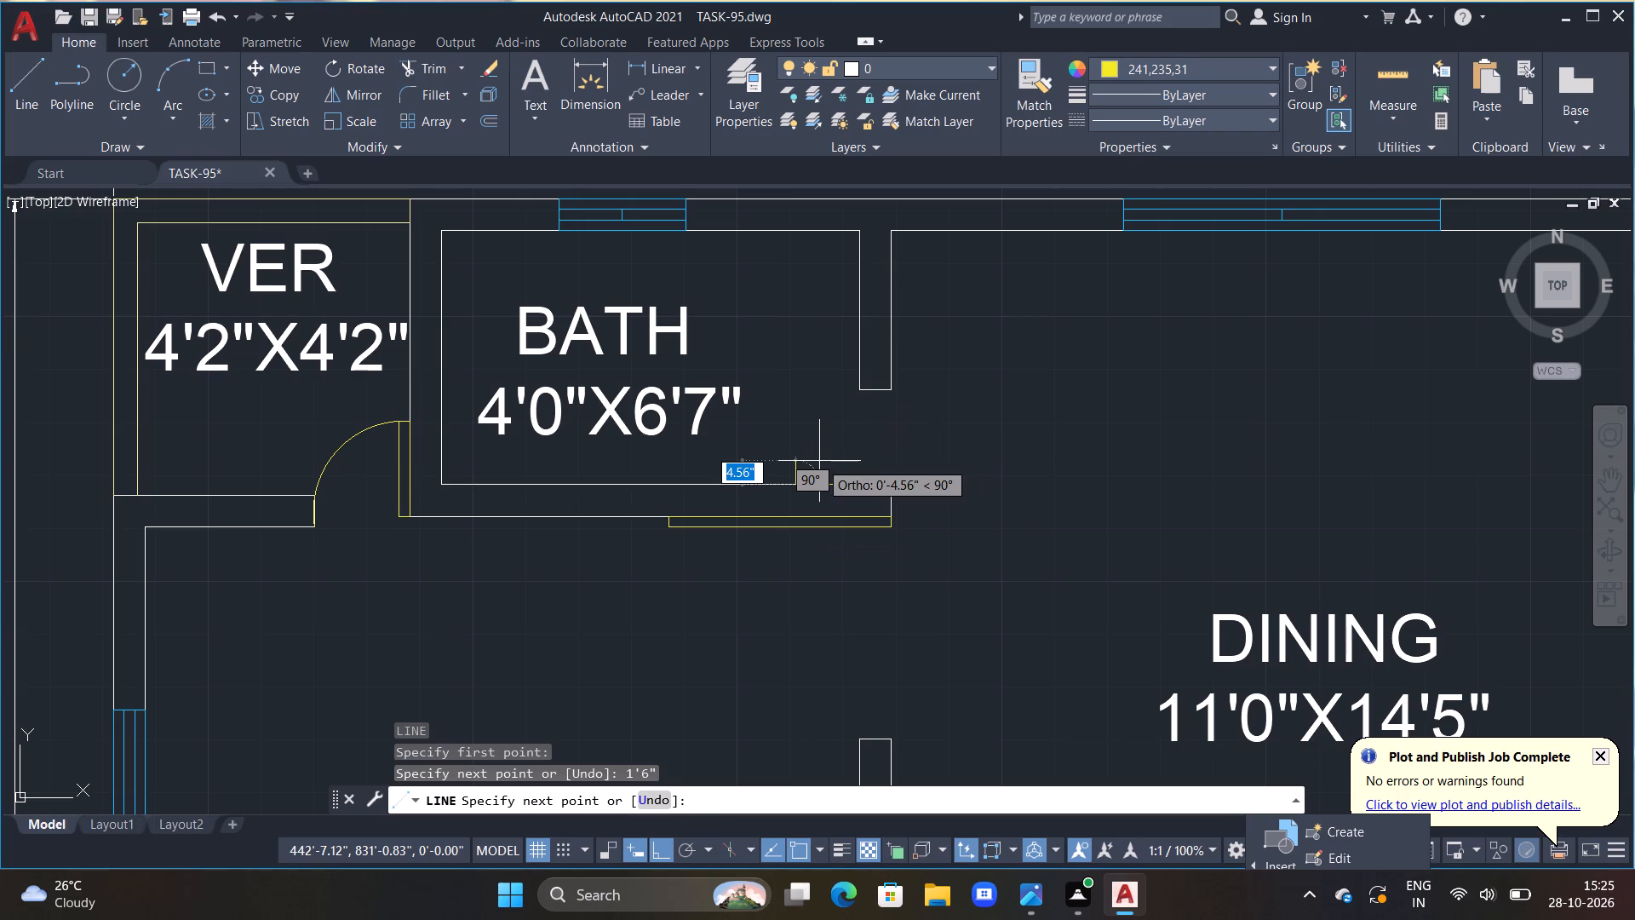
text(2")
key(Return)
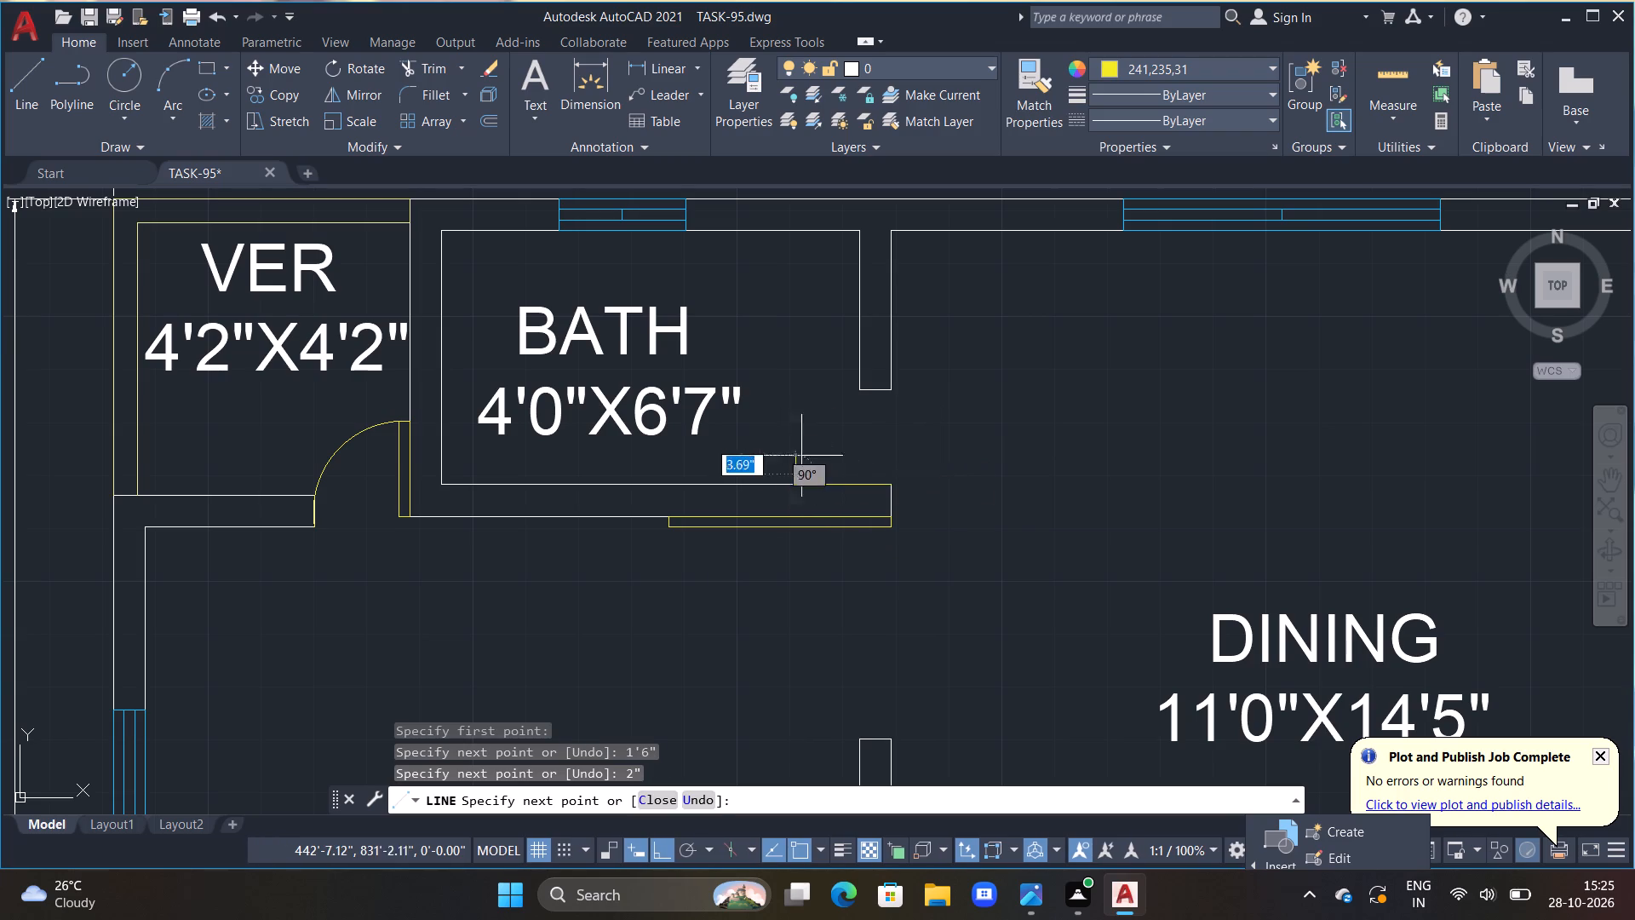
scroll(942, 486, up, 2)
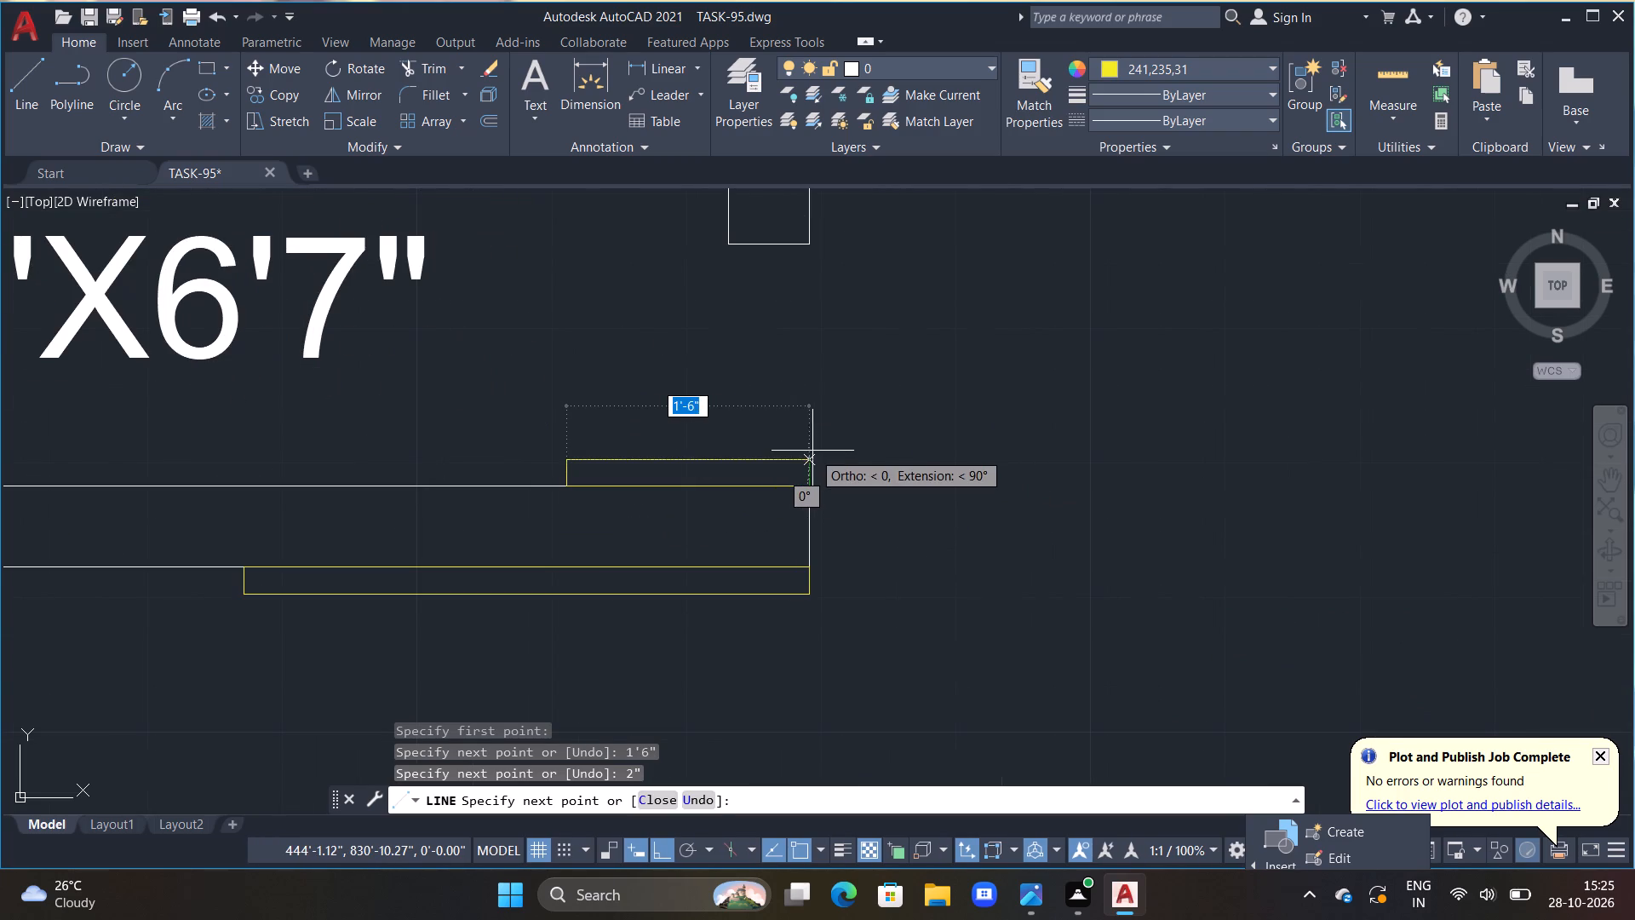
click(808, 461)
click(806, 486)
key(Escape)
scroll(821, 553, down, 2)
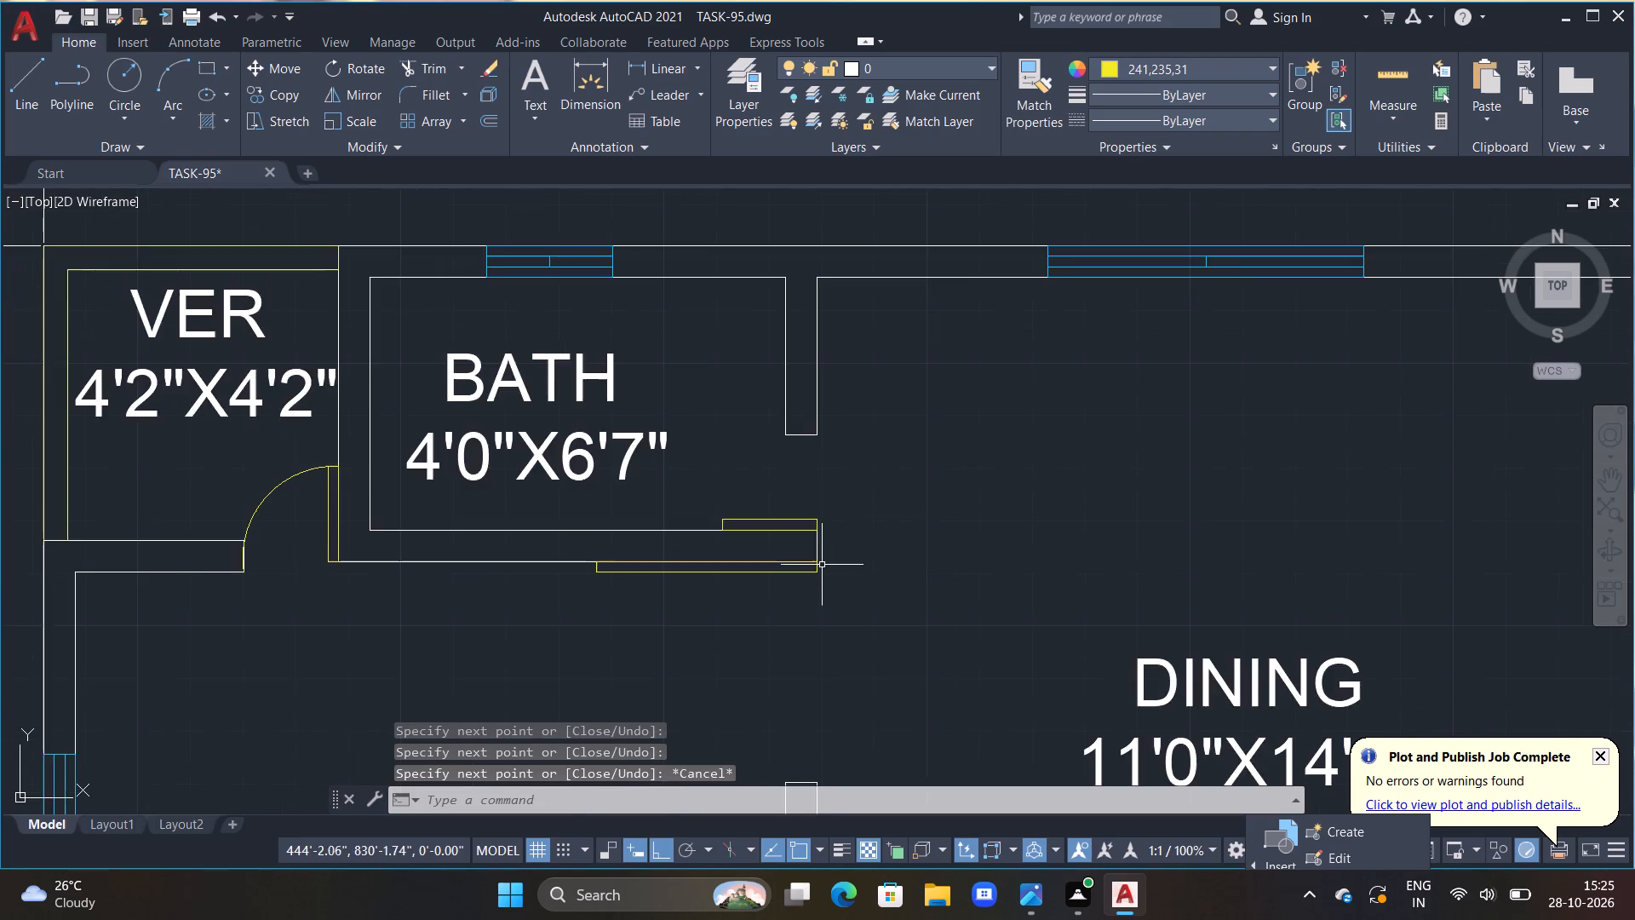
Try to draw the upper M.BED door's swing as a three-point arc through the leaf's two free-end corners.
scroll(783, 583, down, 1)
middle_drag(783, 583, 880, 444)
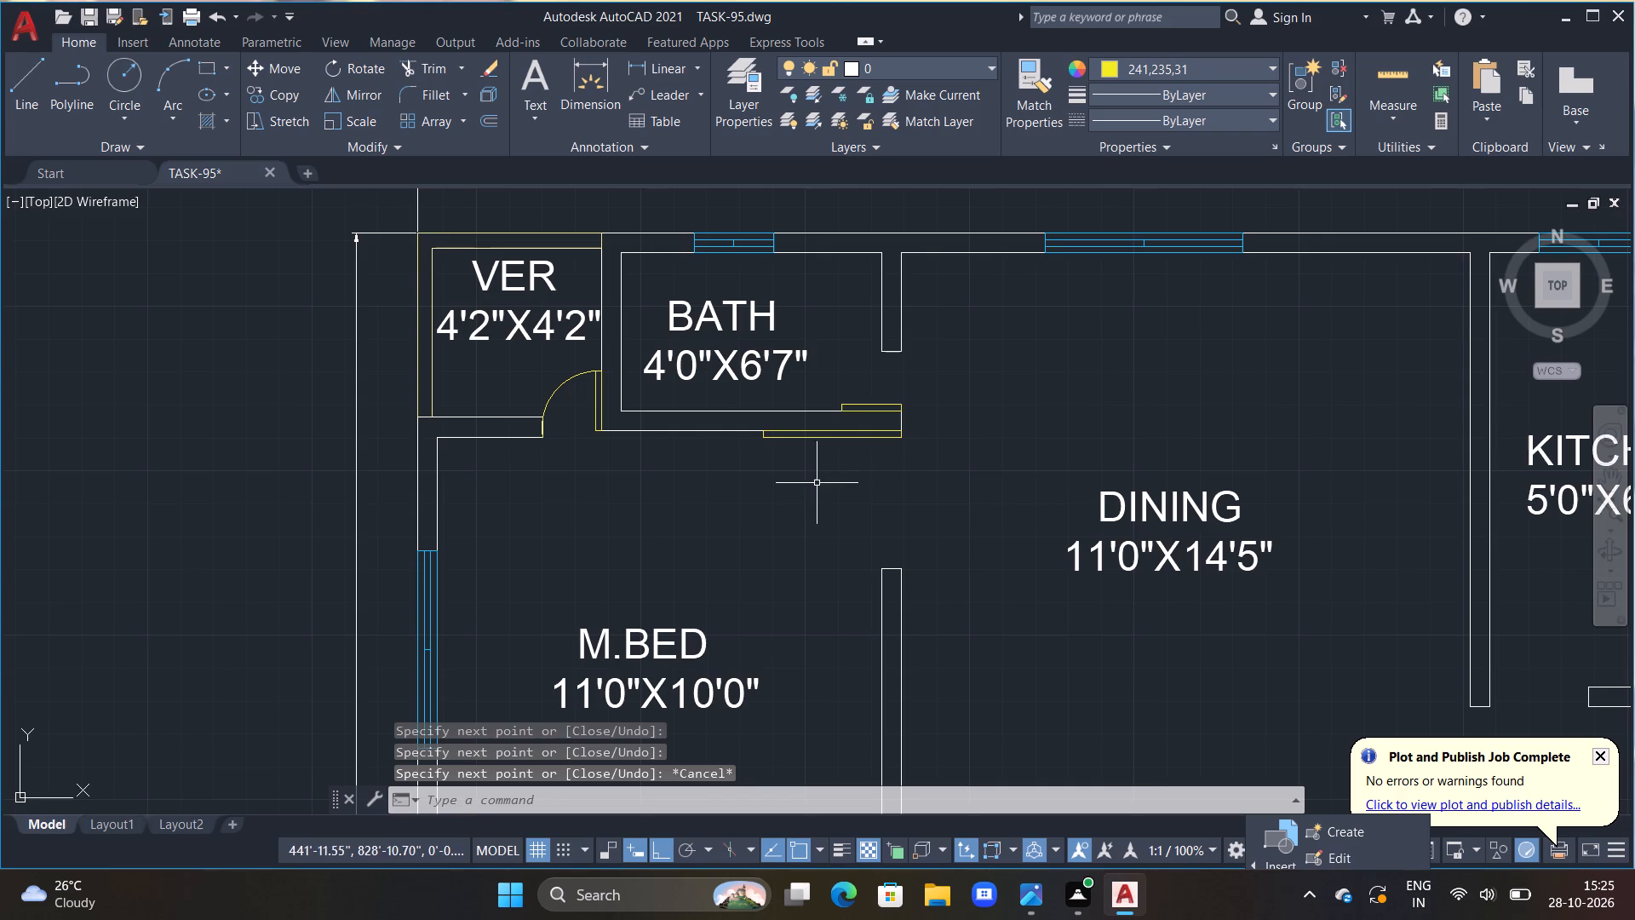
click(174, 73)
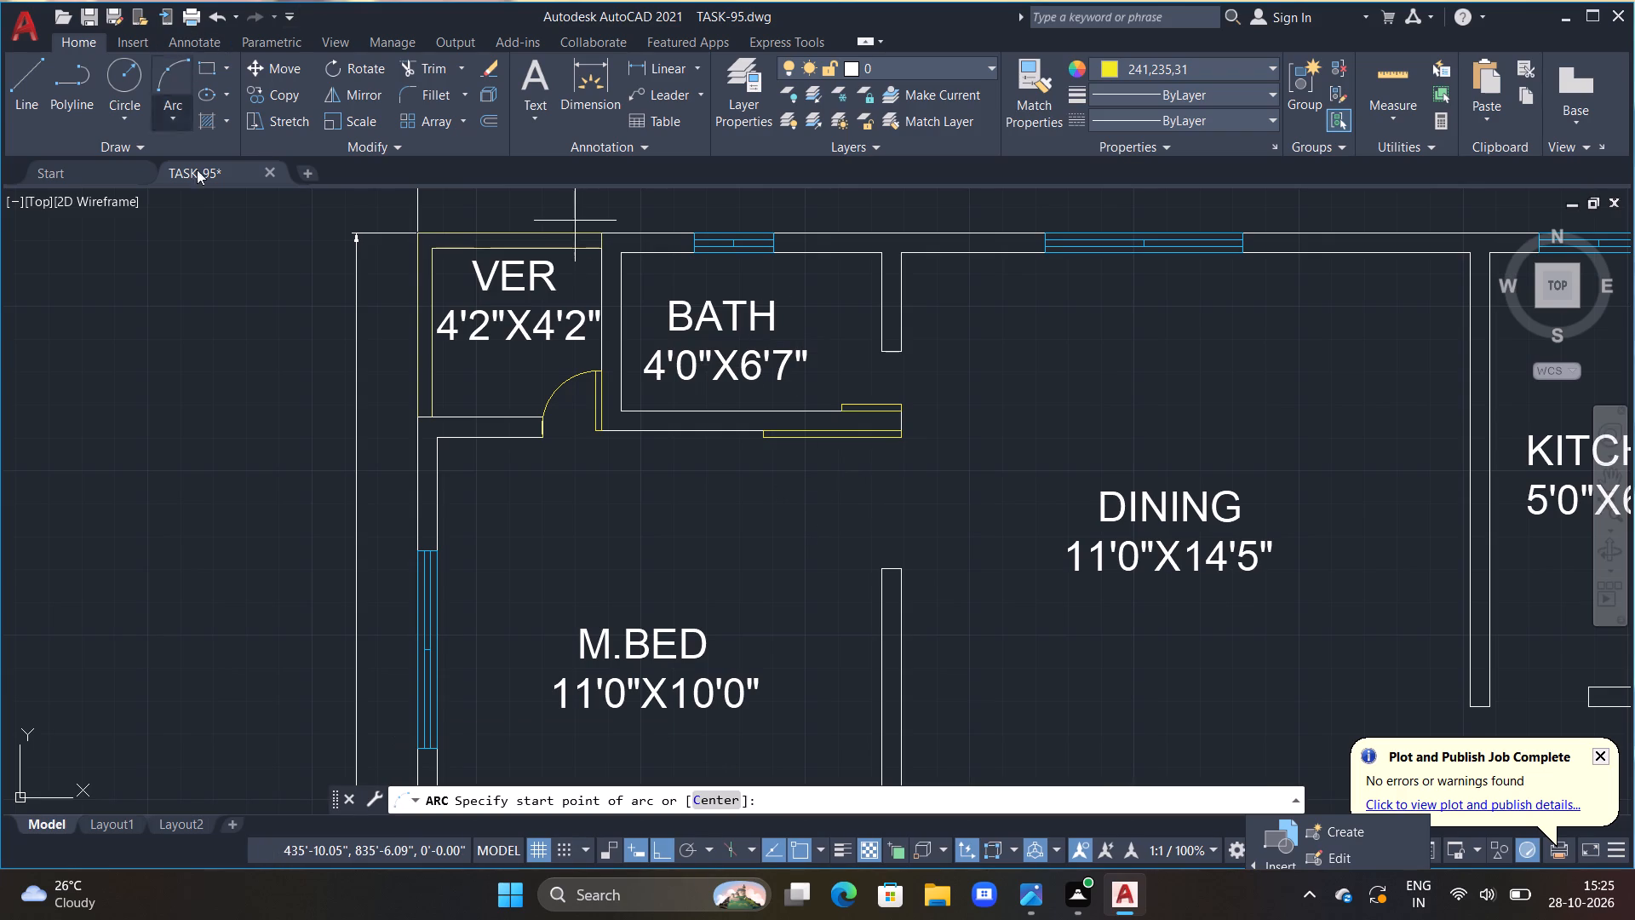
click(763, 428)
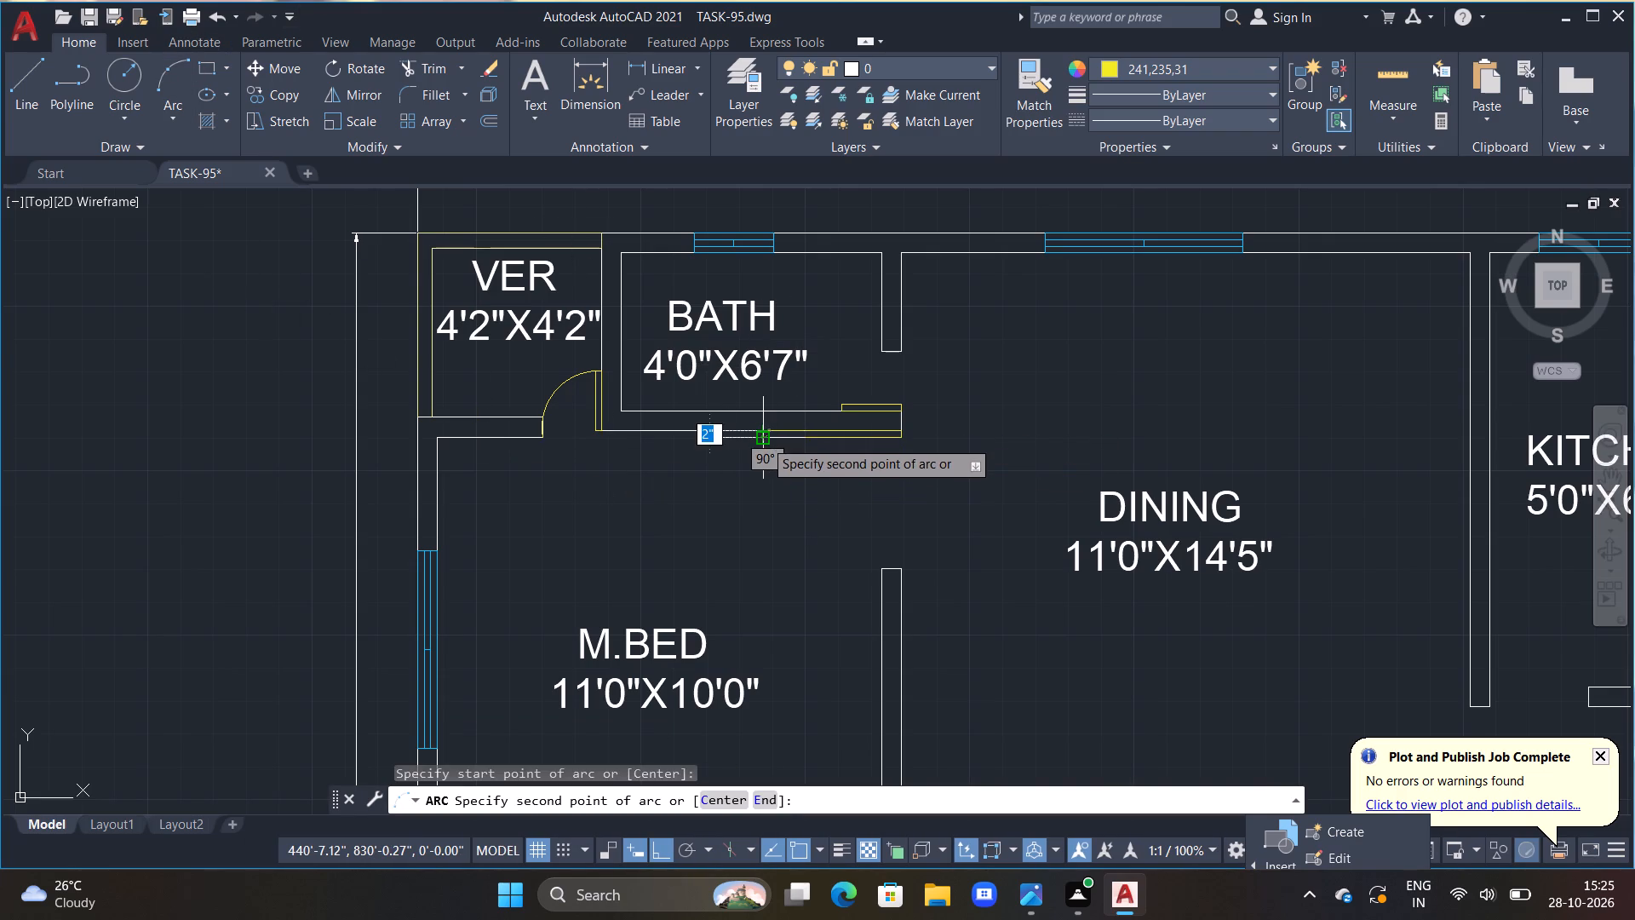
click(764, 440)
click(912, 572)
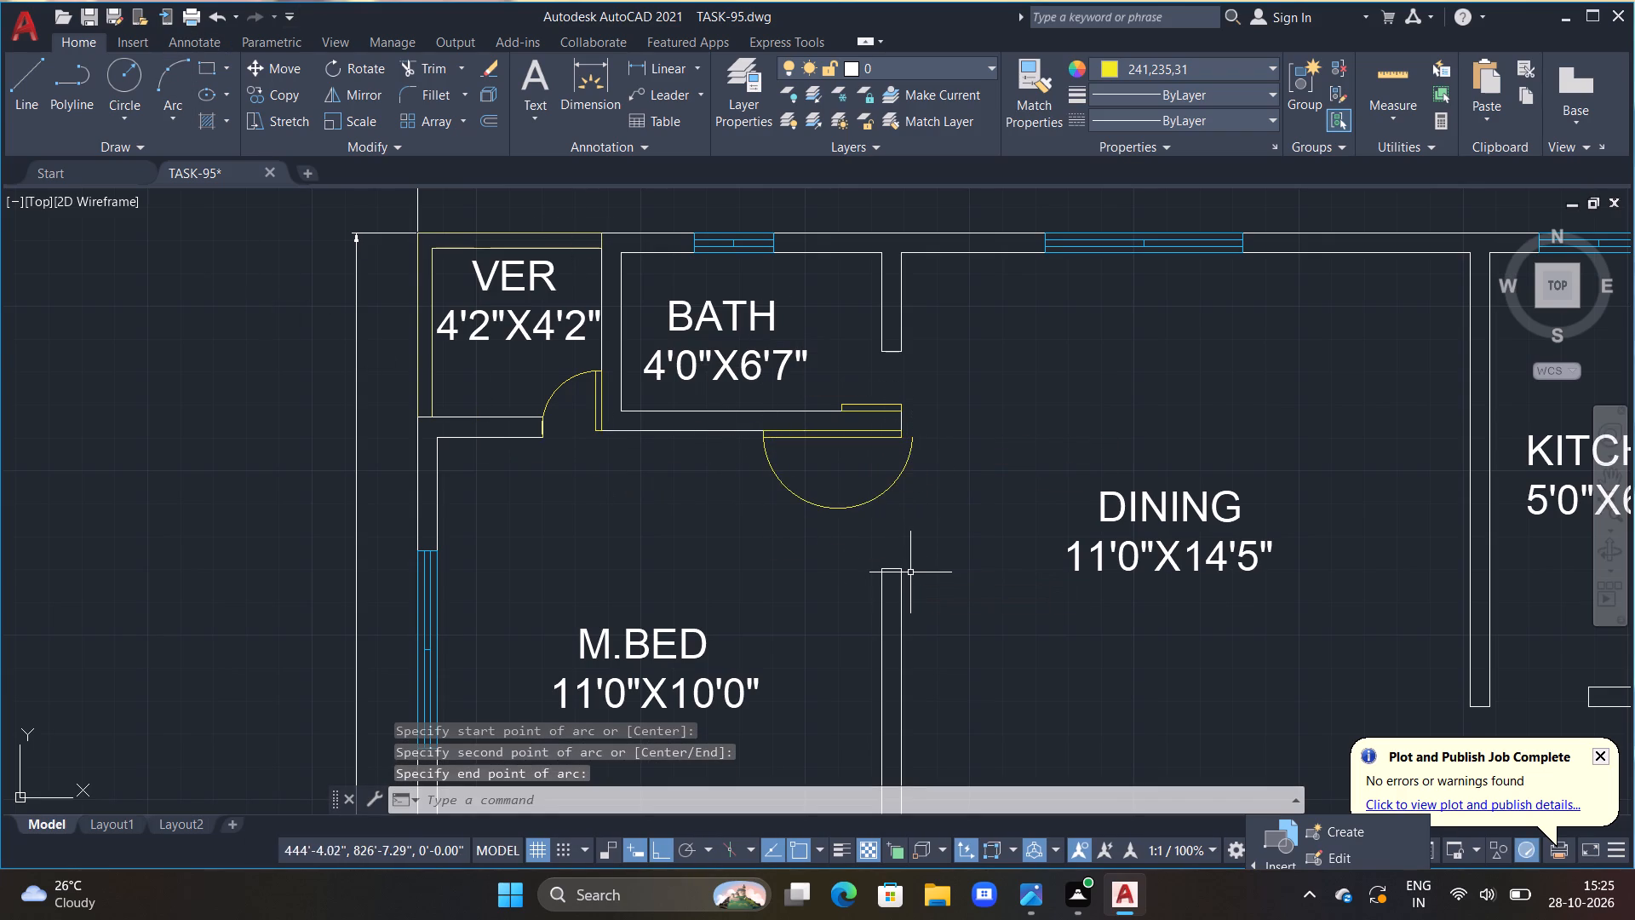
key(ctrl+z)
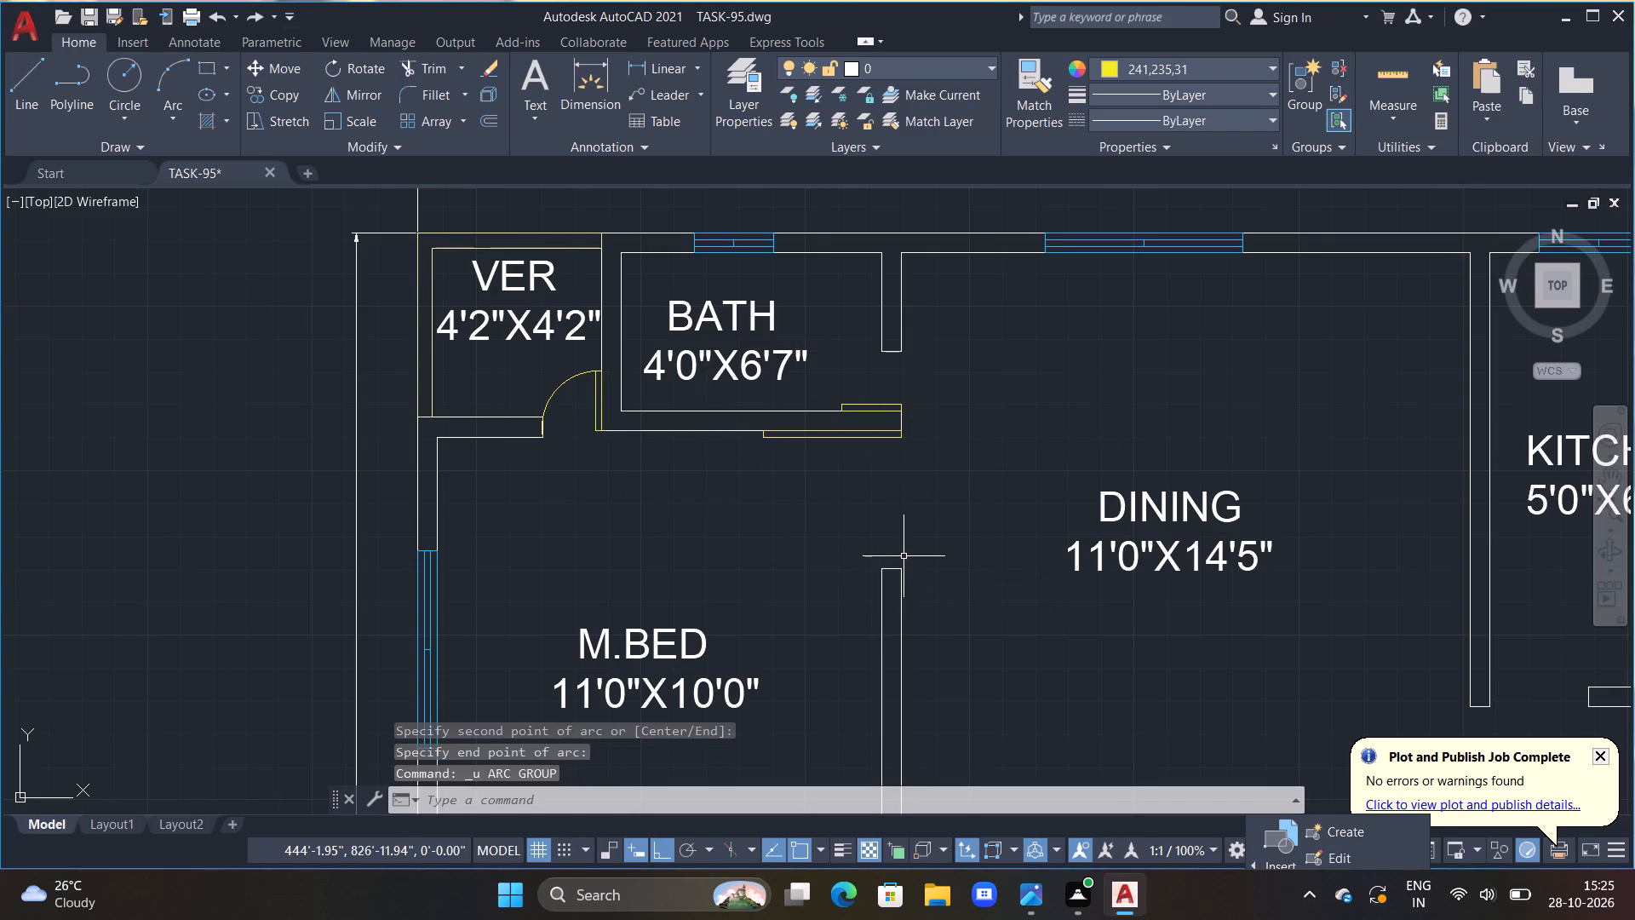
Draw the upper M.BED door's swing as a three-point arc through the leaf's free-end corners to the bedroom wall end's dining-side corner.
scroll(854, 487, up, 2)
middle_drag(852, 482, 852, 425)
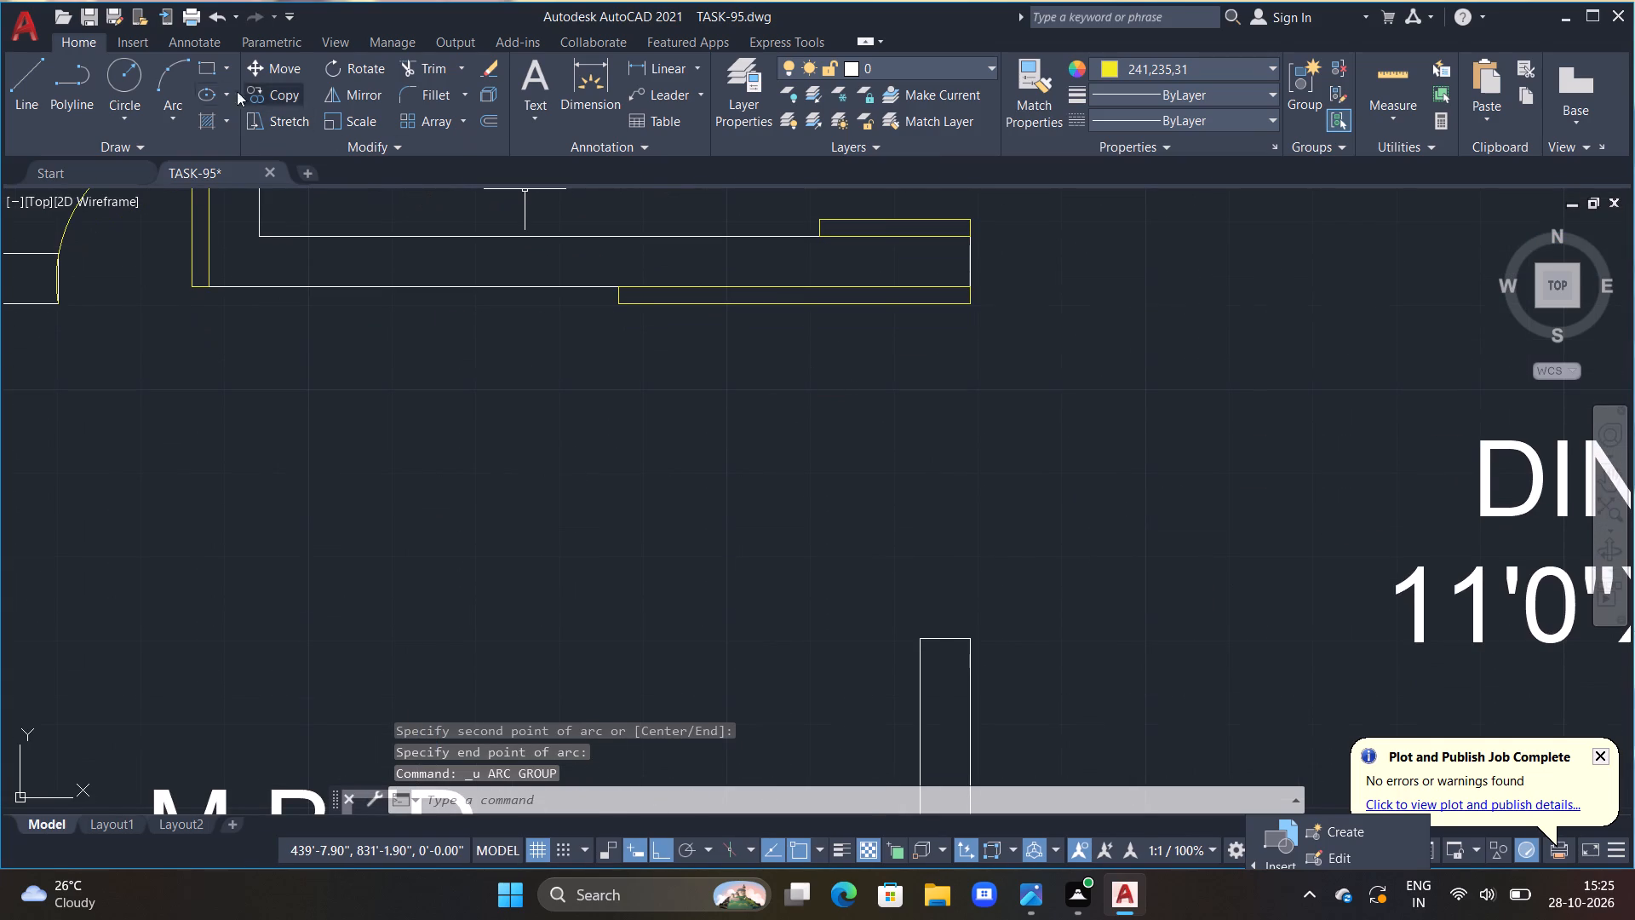
click(180, 83)
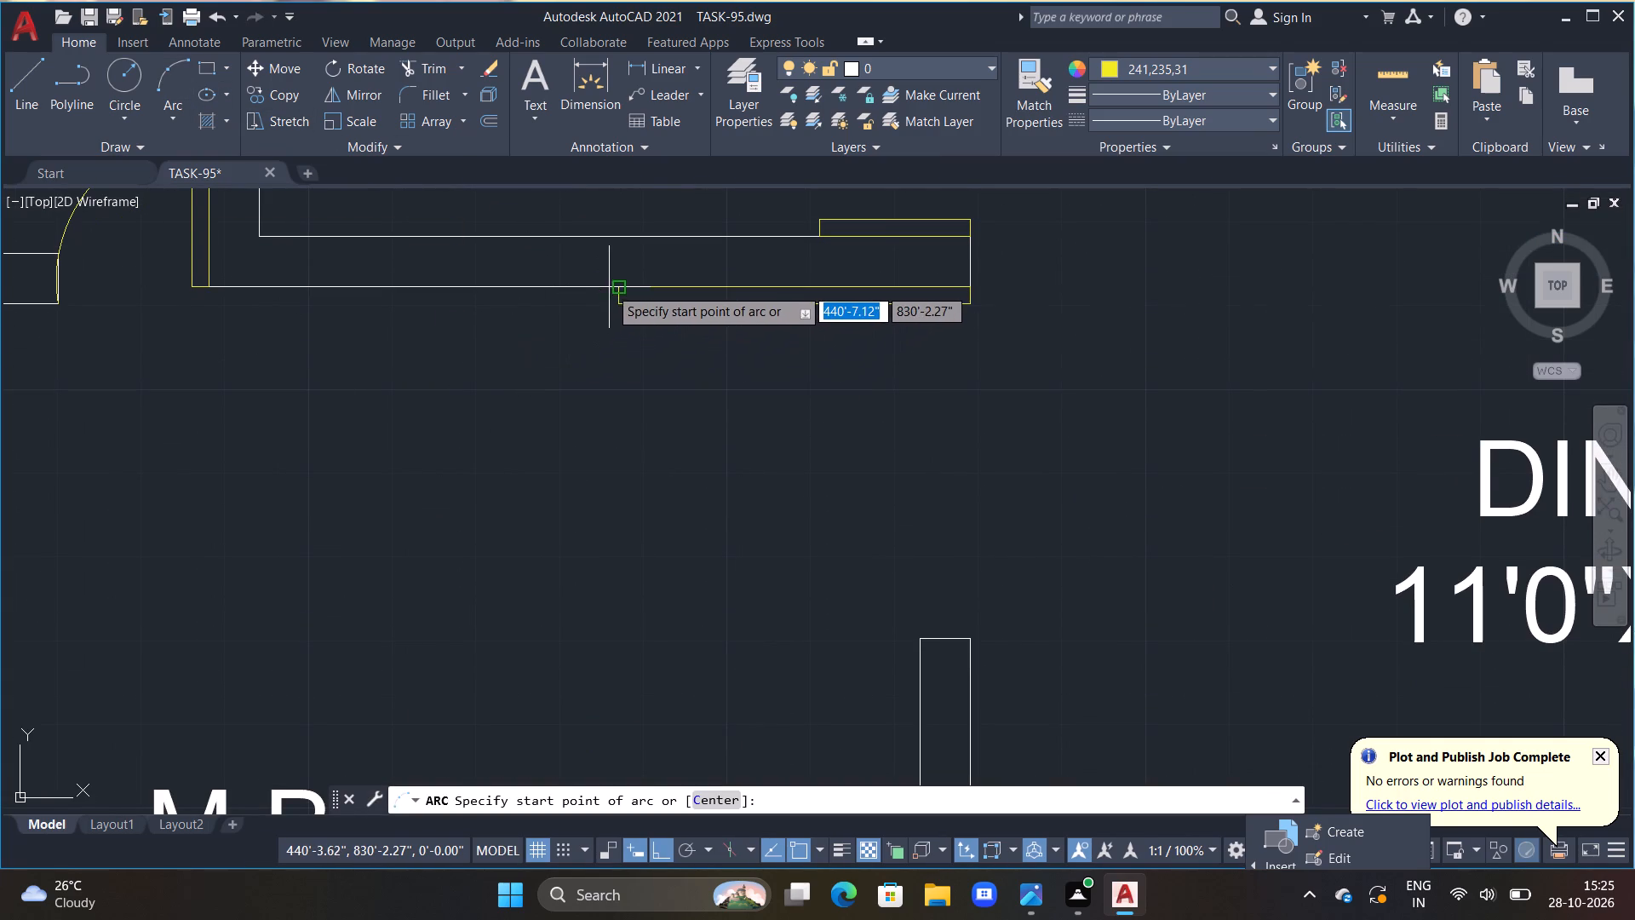
click(619, 285)
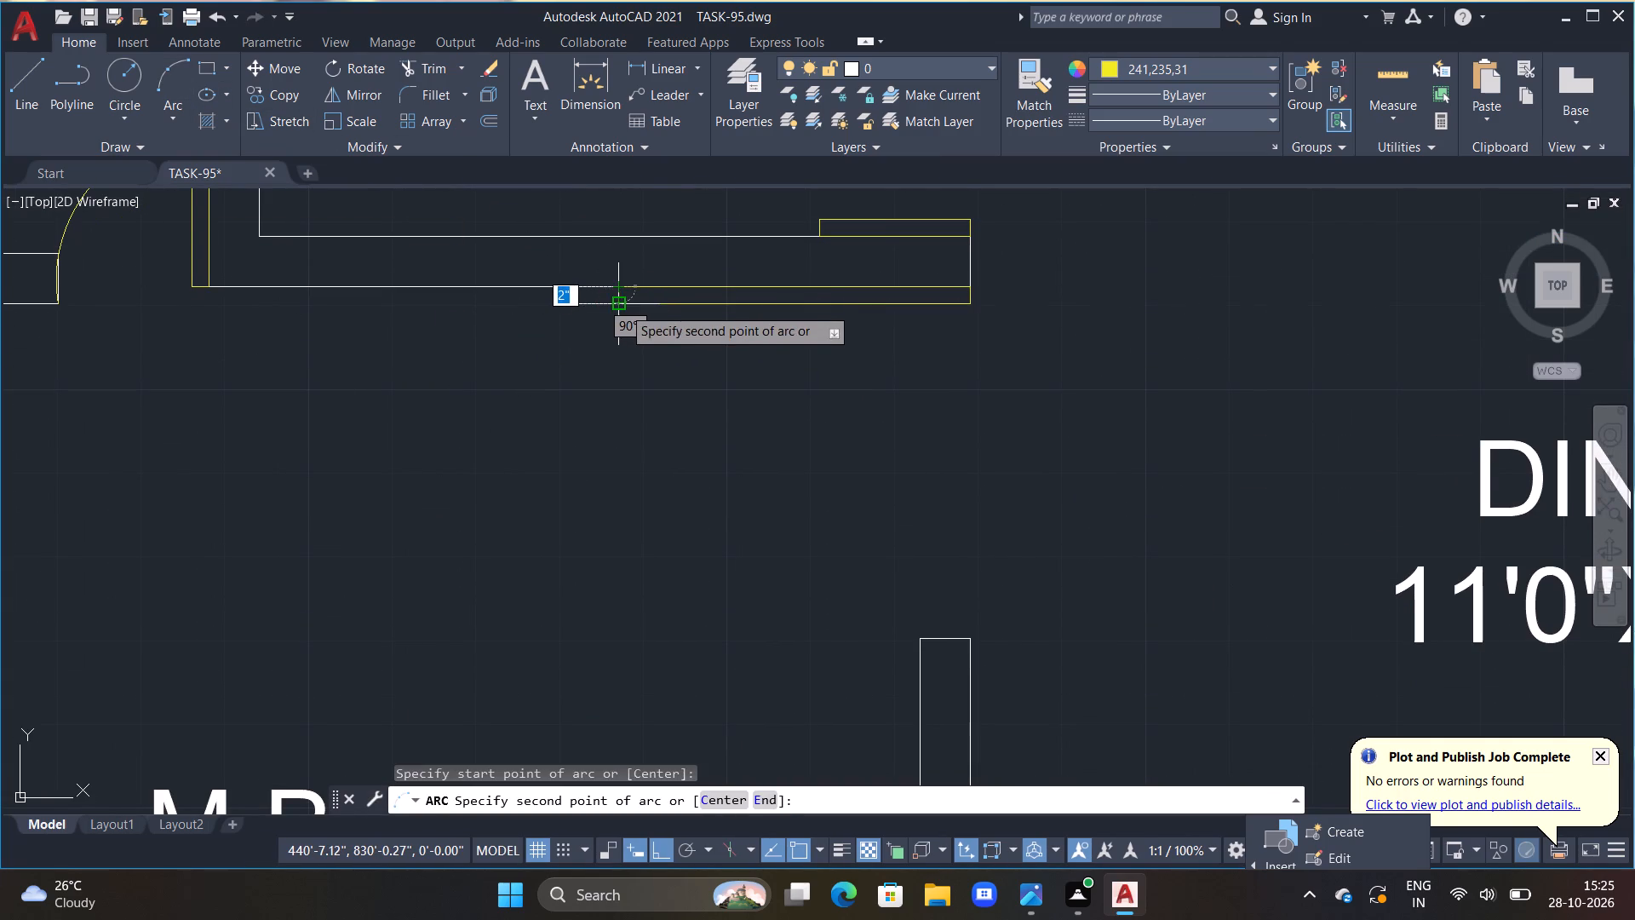
click(622, 306)
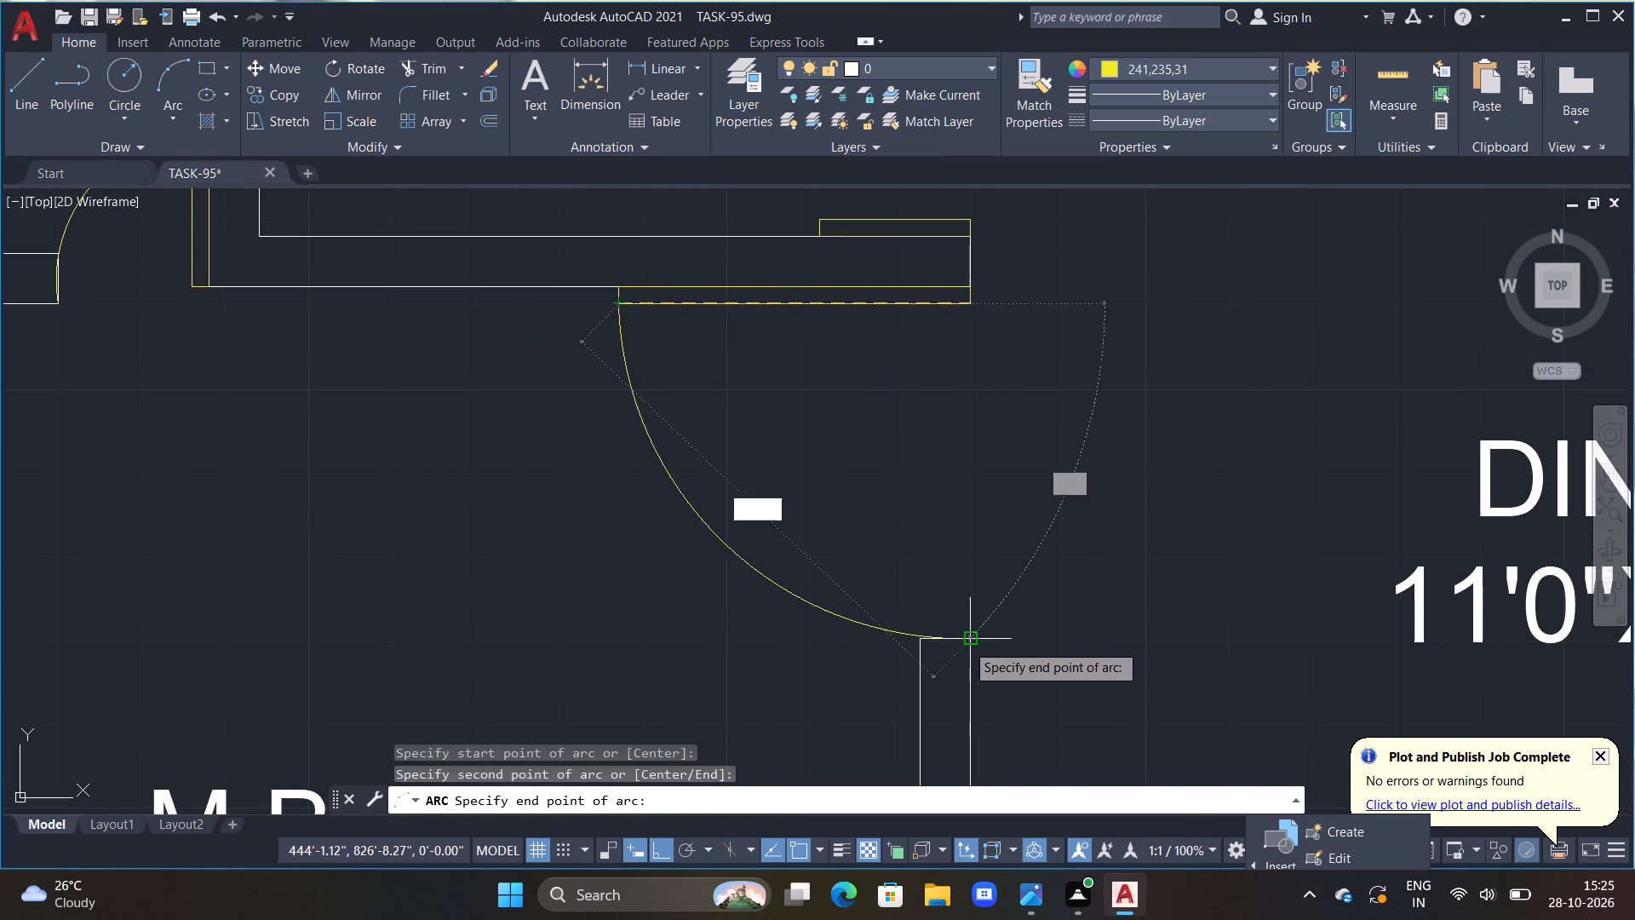
click(966, 643)
Draw the upper BATH door's swing as a three-point arc through the leaf's free-end corners to the opposite wall end's dining-side corner.
middle_drag(1036, 512, 997, 806)
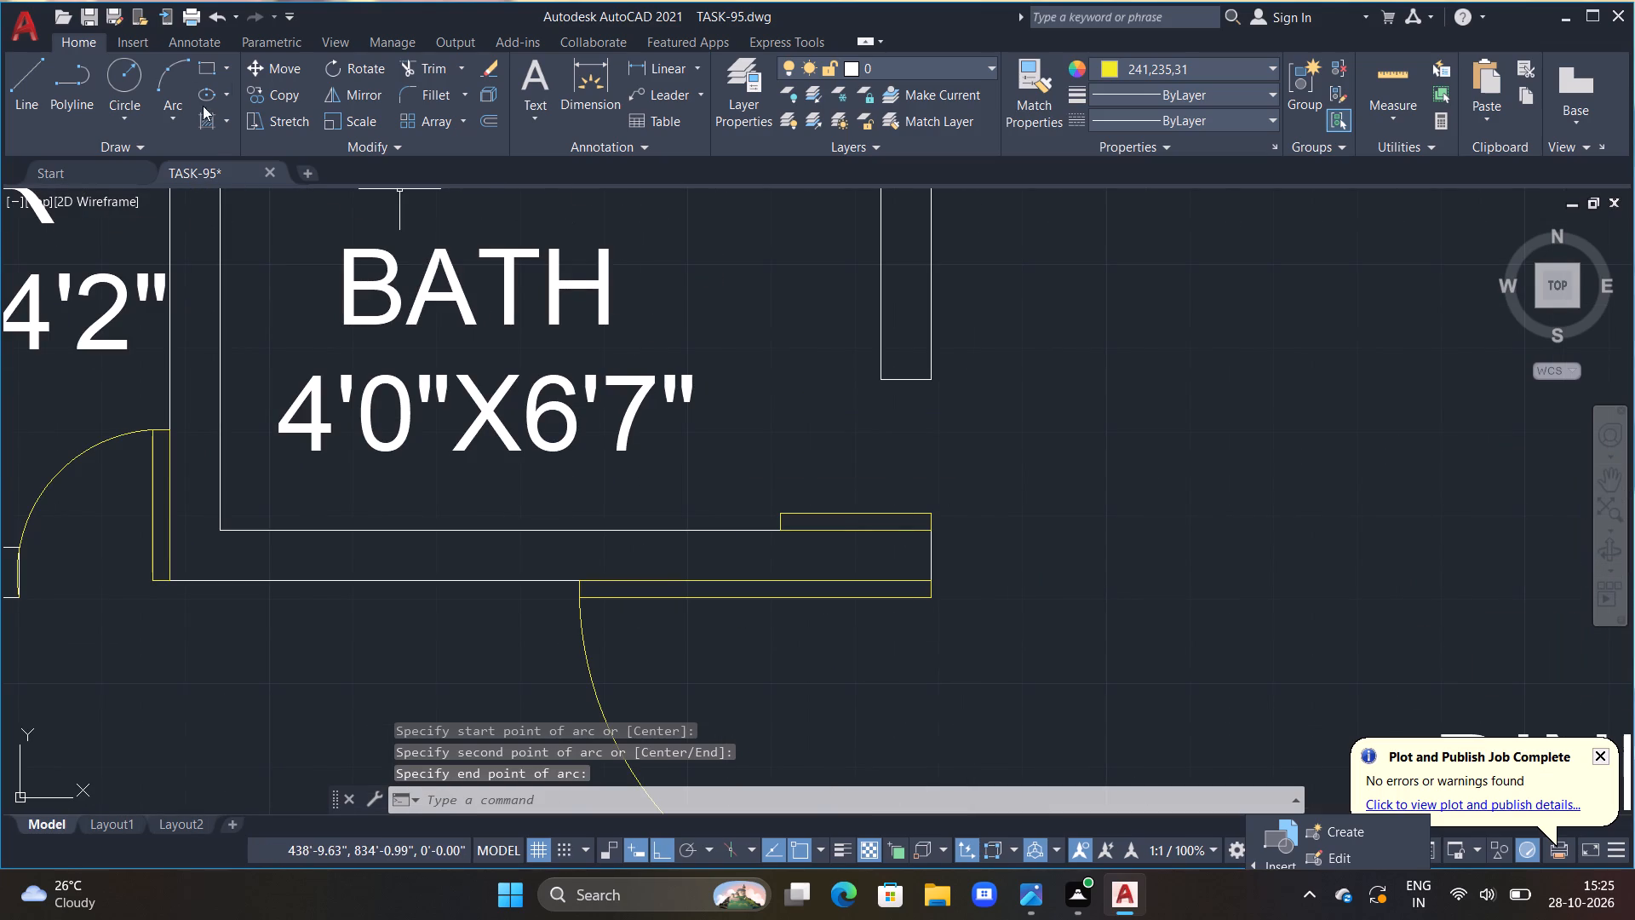
click(184, 89)
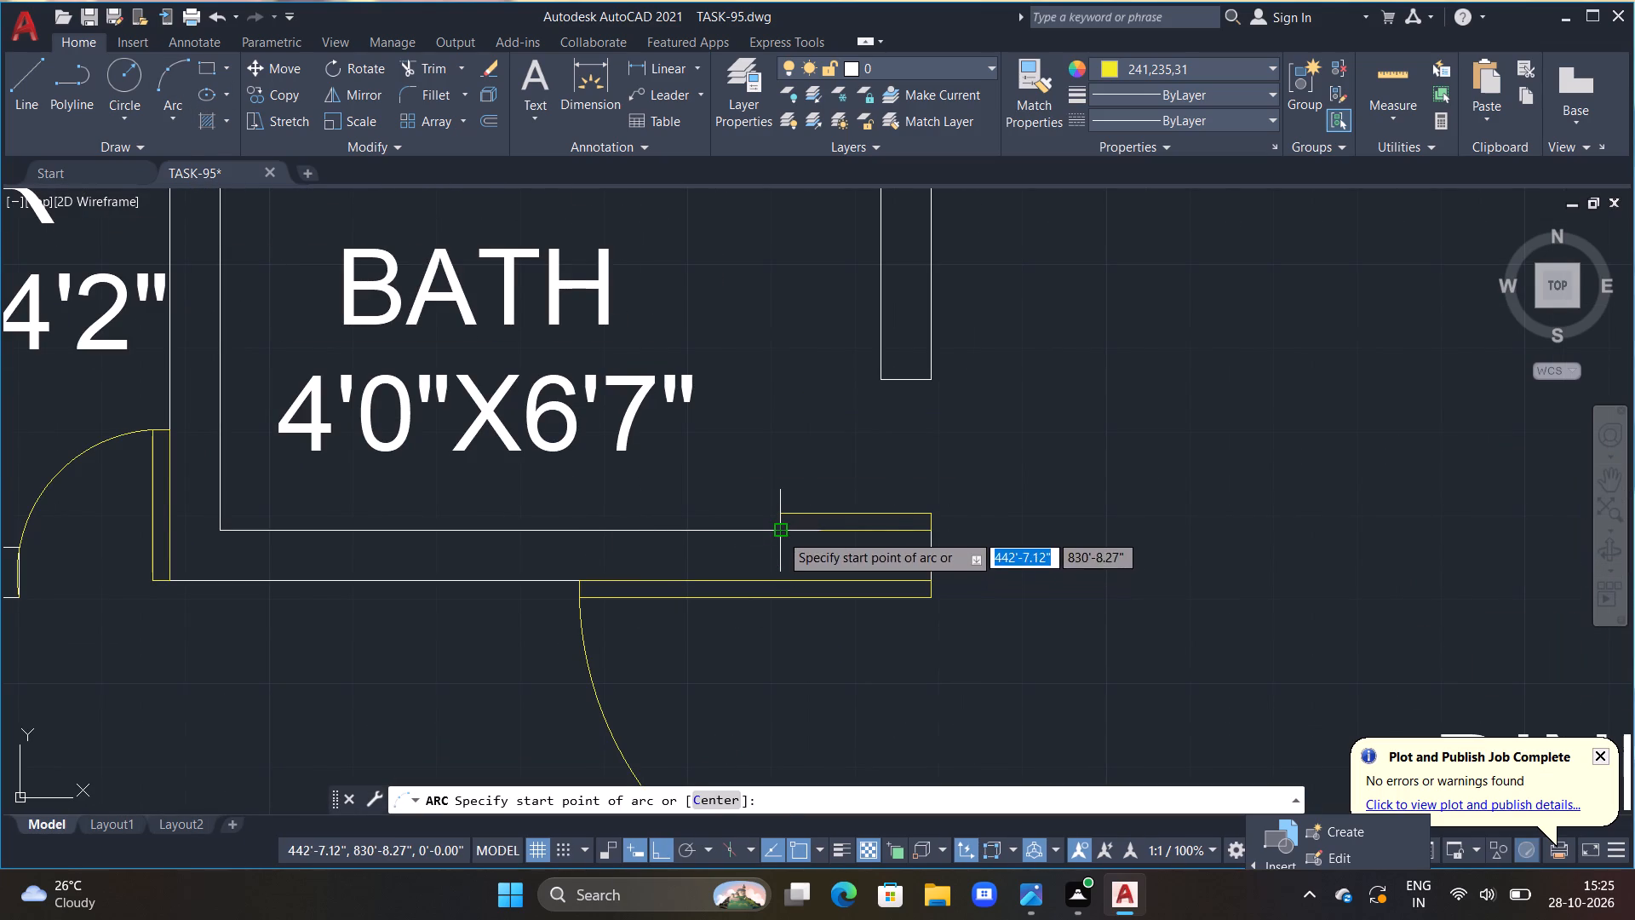
click(780, 532)
double_click(780, 509)
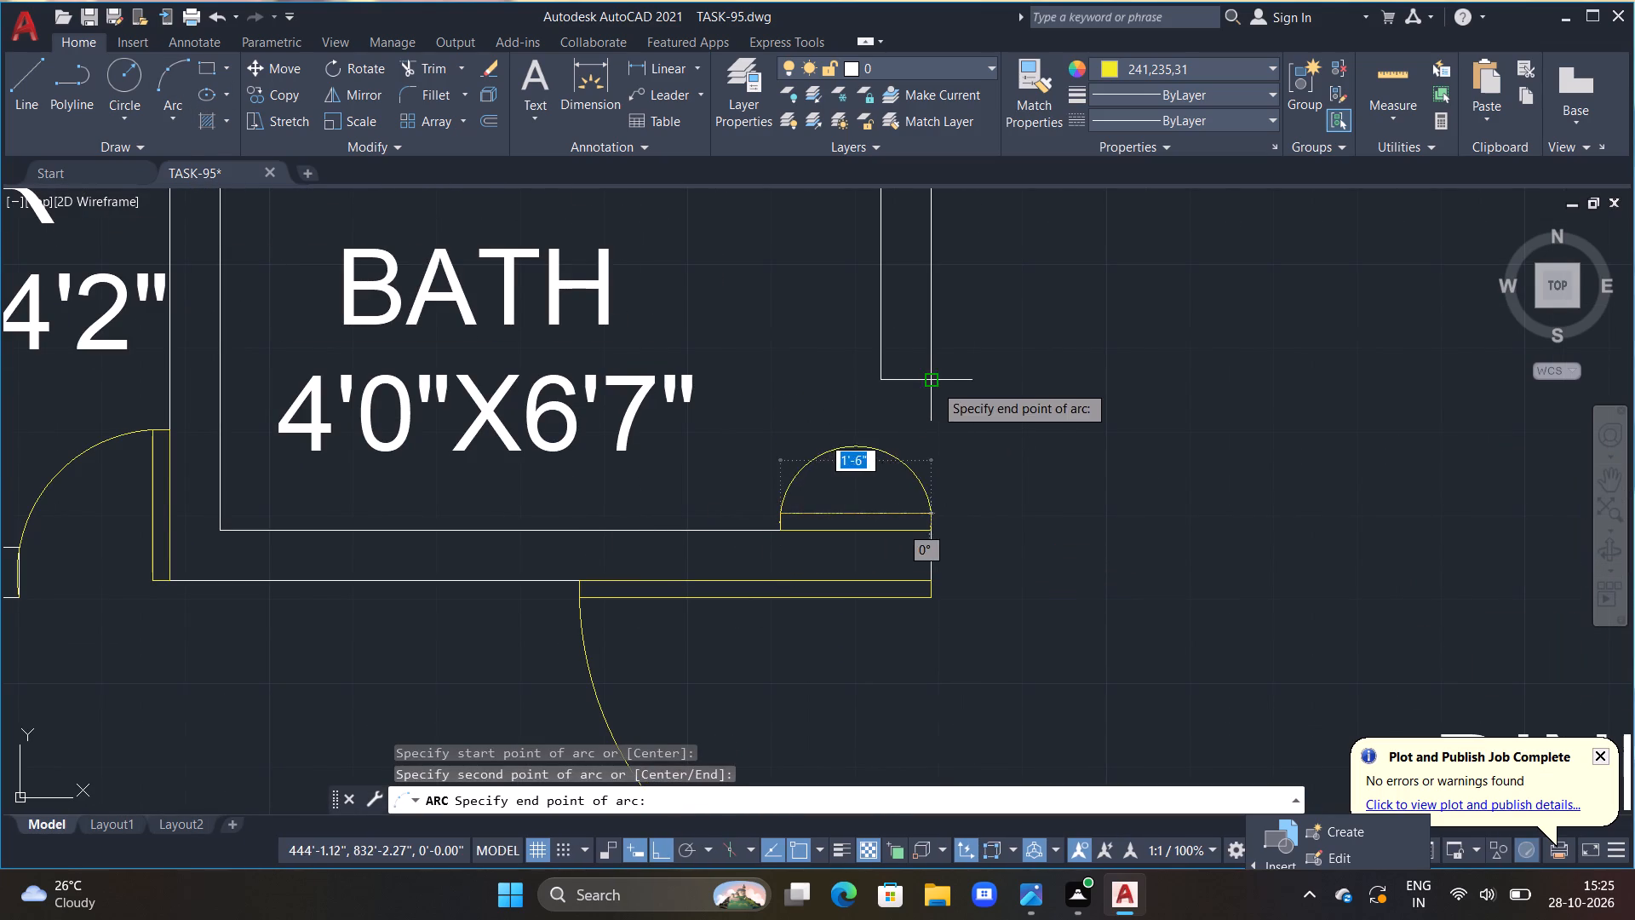
click(934, 383)
Draw a 2'6" by 2" door leaf inside the upper KITCHEN, along its dining-side wall from the wall end's inner corner.
scroll(974, 399, down, 4)
middle_drag(1000, 463, 849, 382)
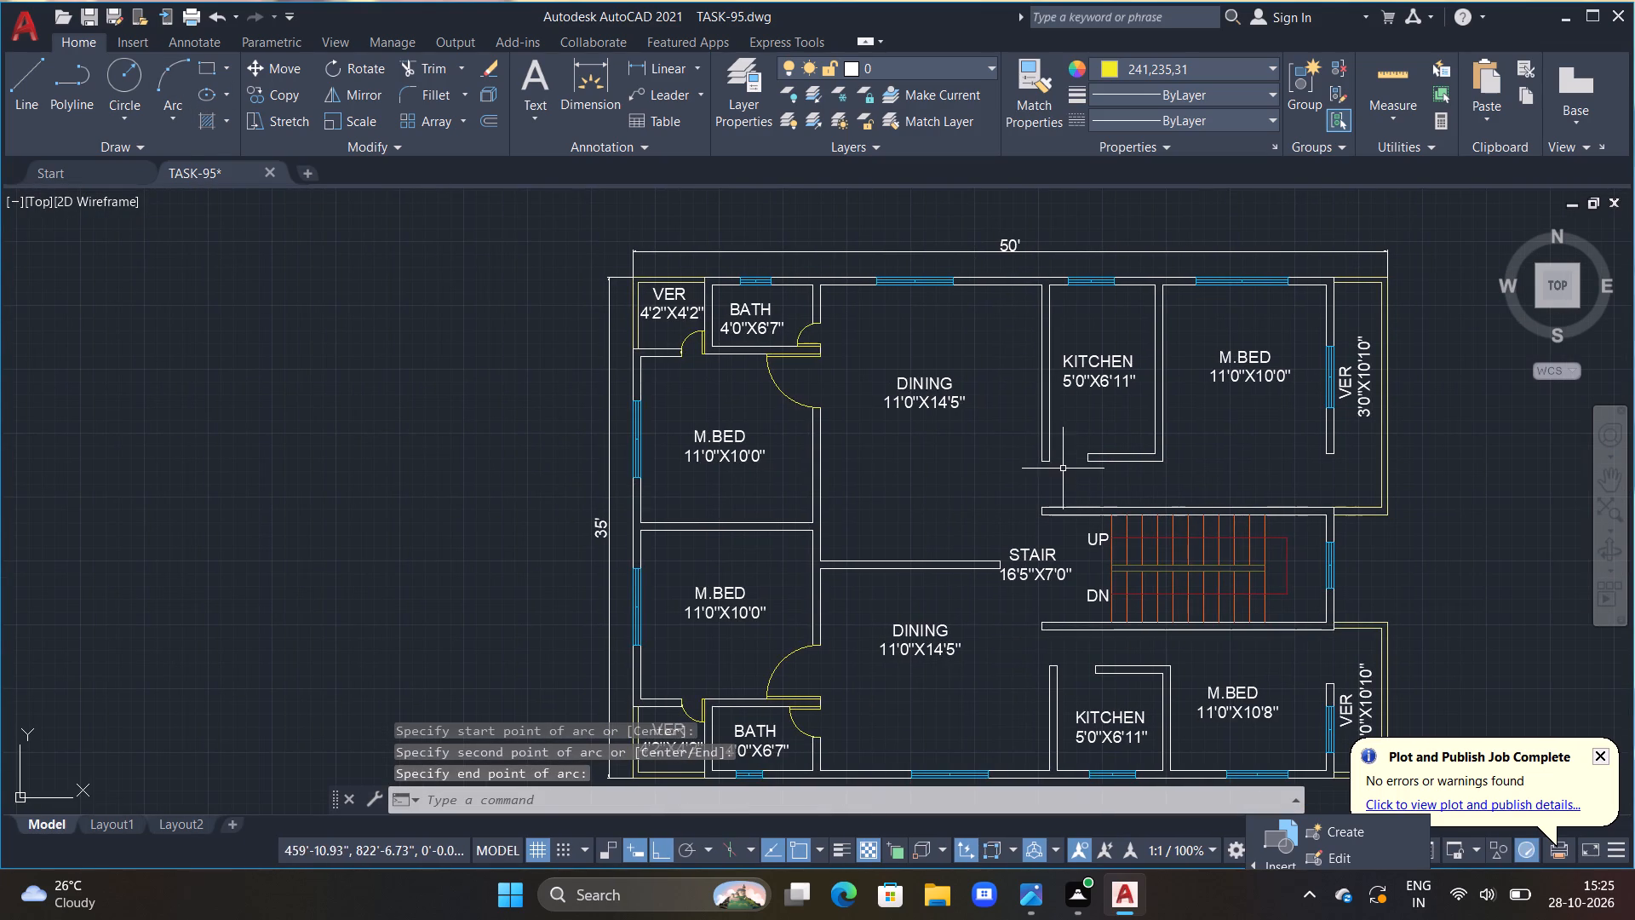
middle_drag(1129, 473, 943, 432)
scroll(926, 423, up, 2)
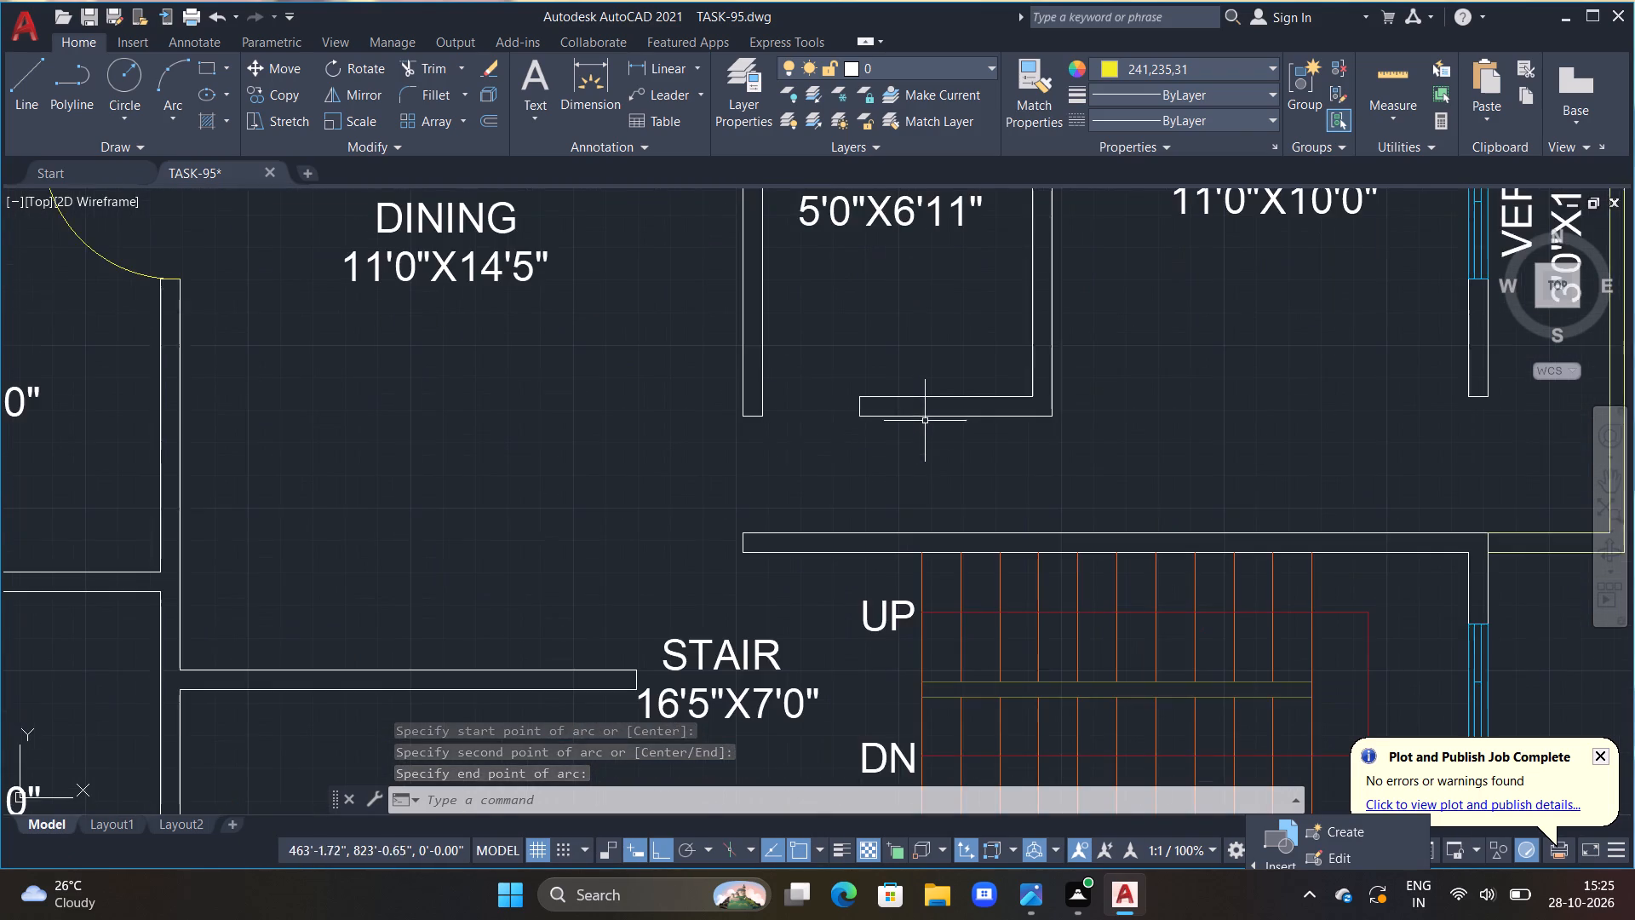
middle_drag(771, 427, 817, 508)
scroll(817, 508, up, 1)
text(l)
key(space)
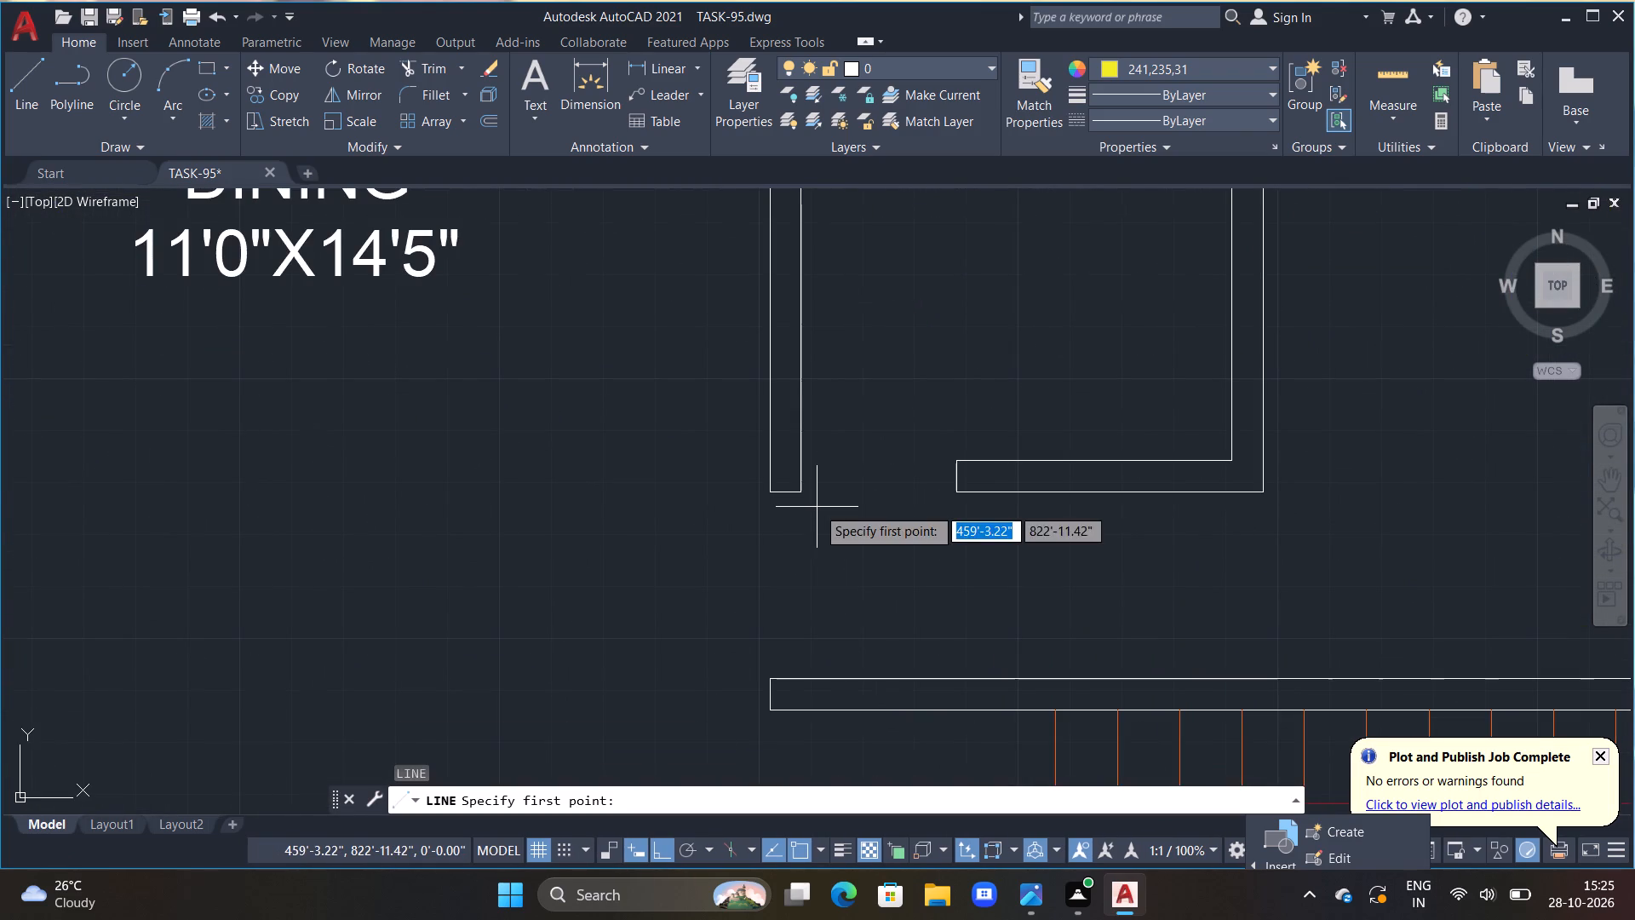
drag(800, 495, 821, 512)
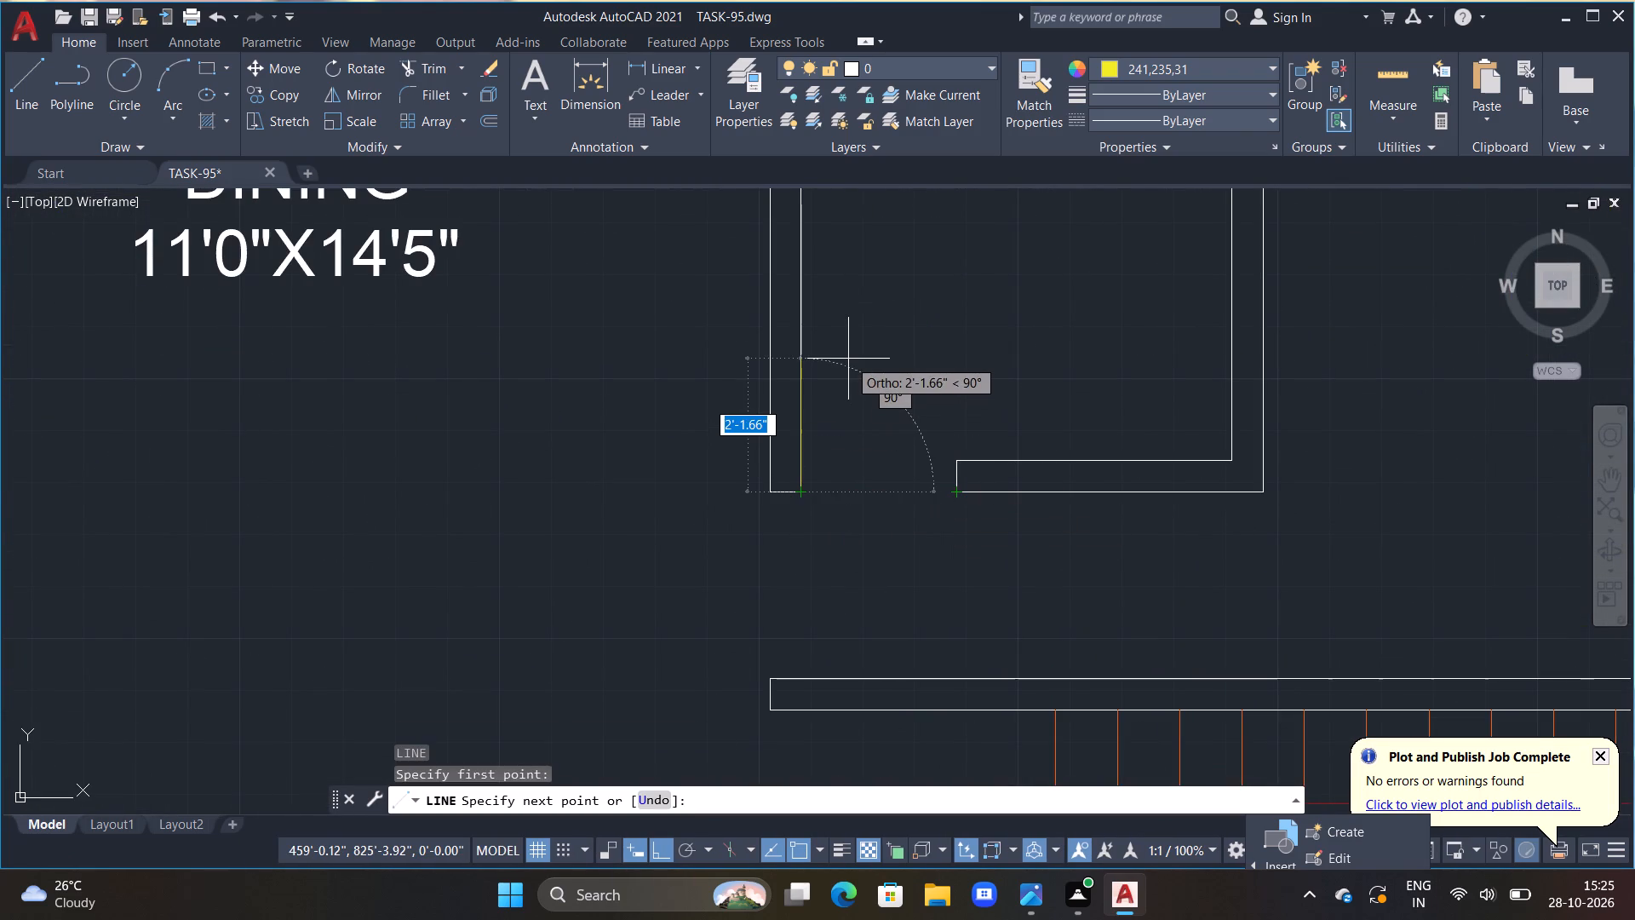
text(2'6")
key(Return)
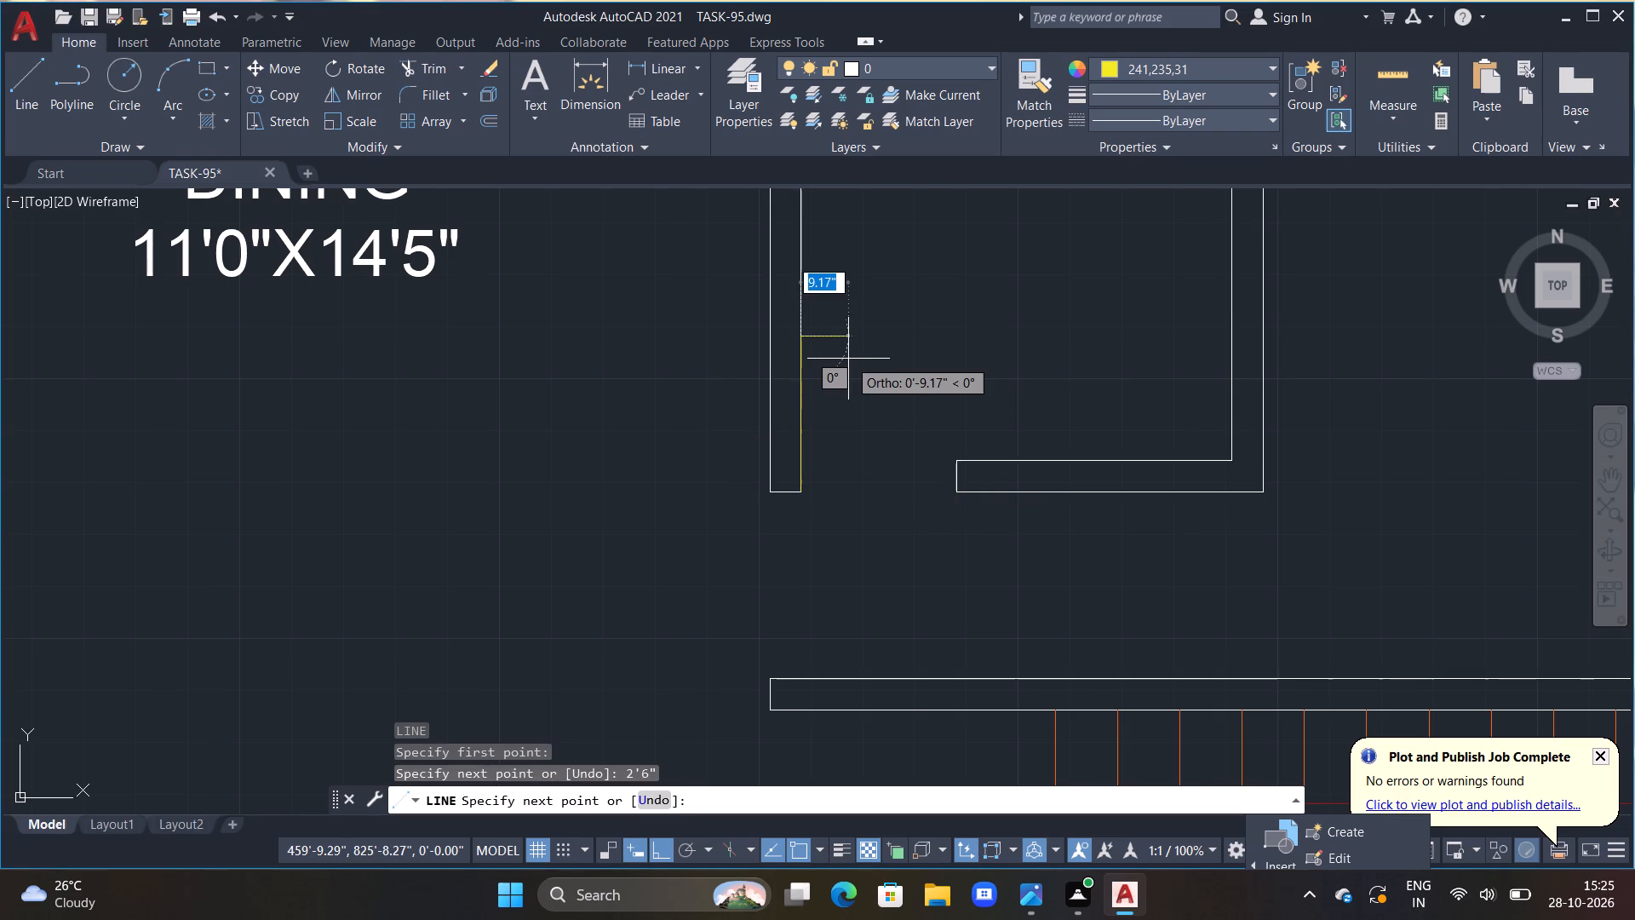
text(2")
key(Return)
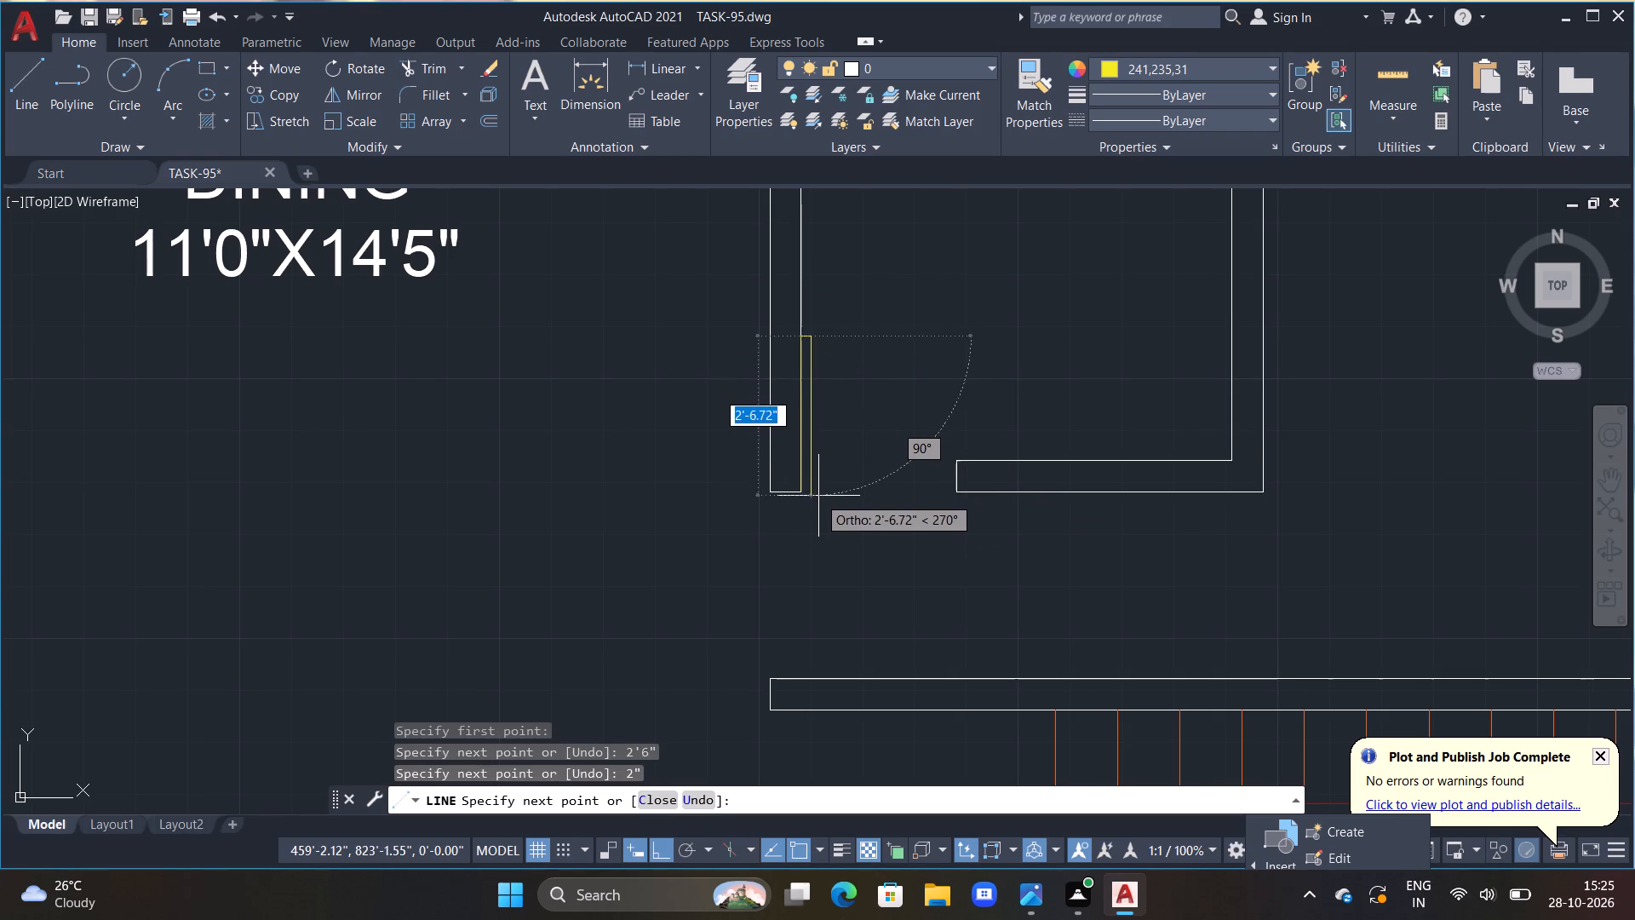
scroll(806, 492, up, 2)
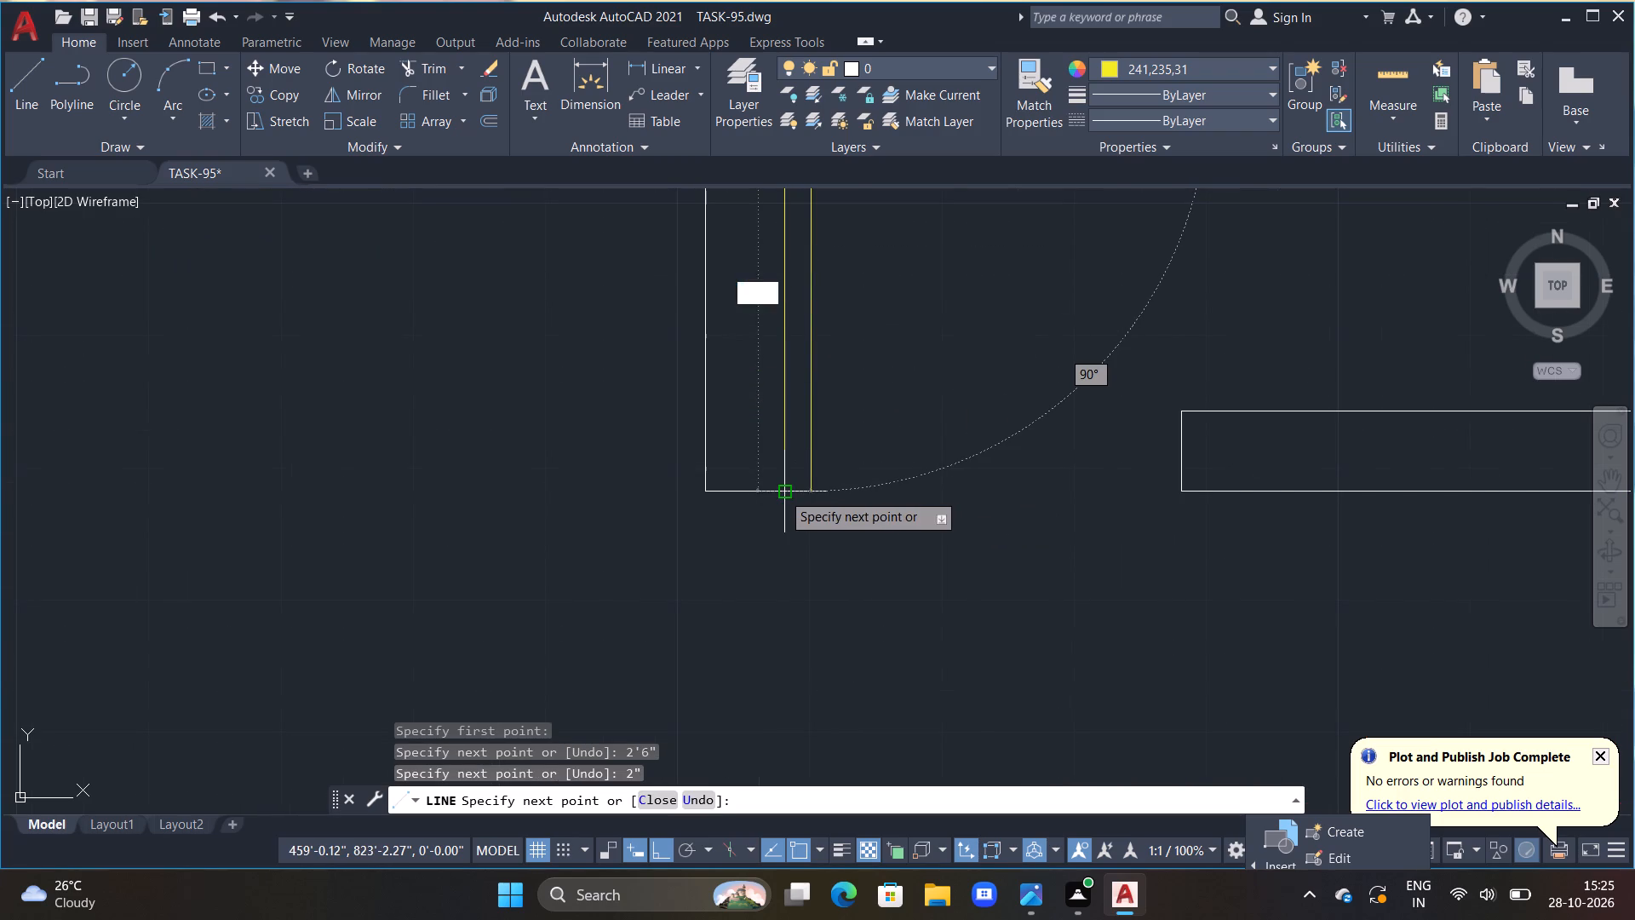
click(813, 493)
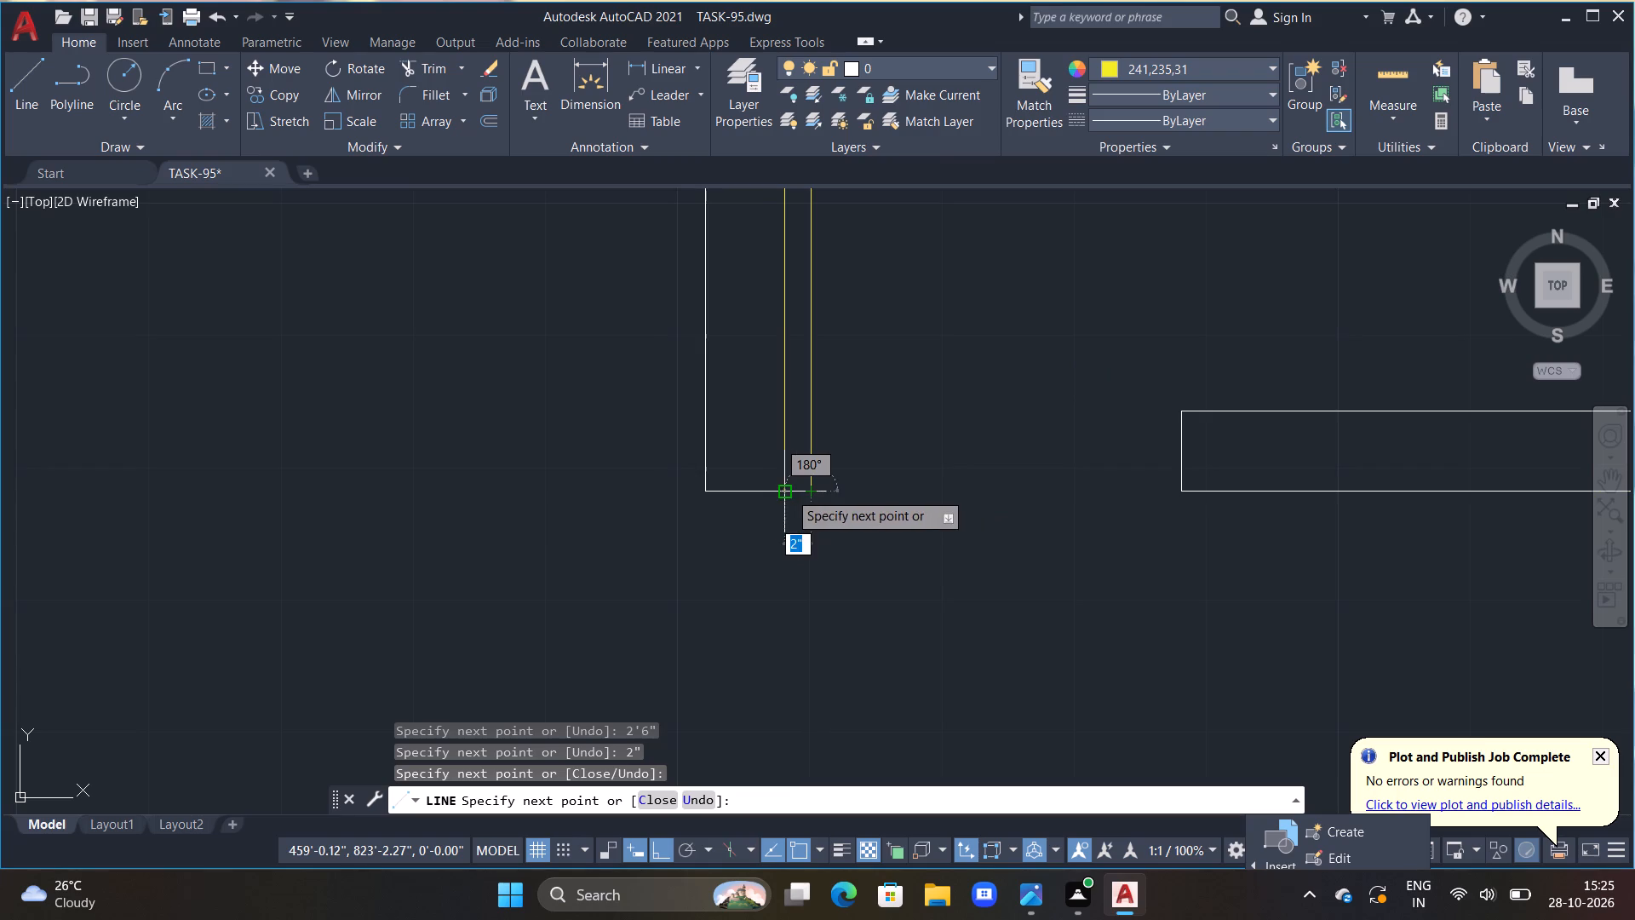
double_click(782, 491)
key(Escape)
Draw the upper KITCHEN door's swing as a three-point arc through the leaf's free-end corners to the opposite wall end's stair-side corner.
scroll(812, 515, down, 2)
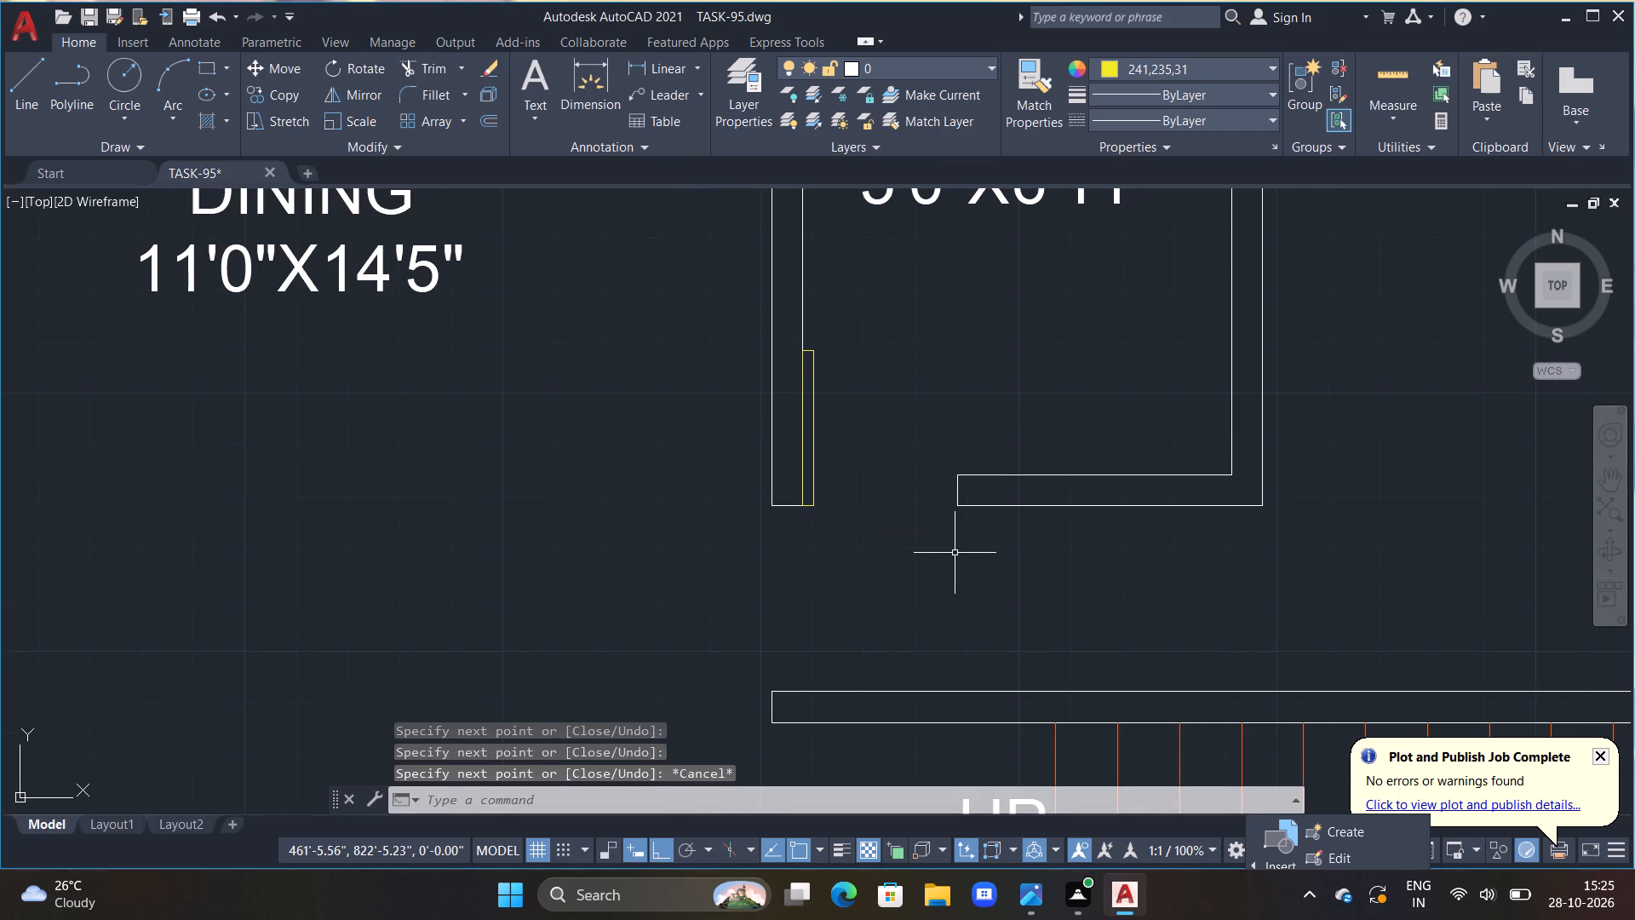
middle_drag(955, 553, 955, 524)
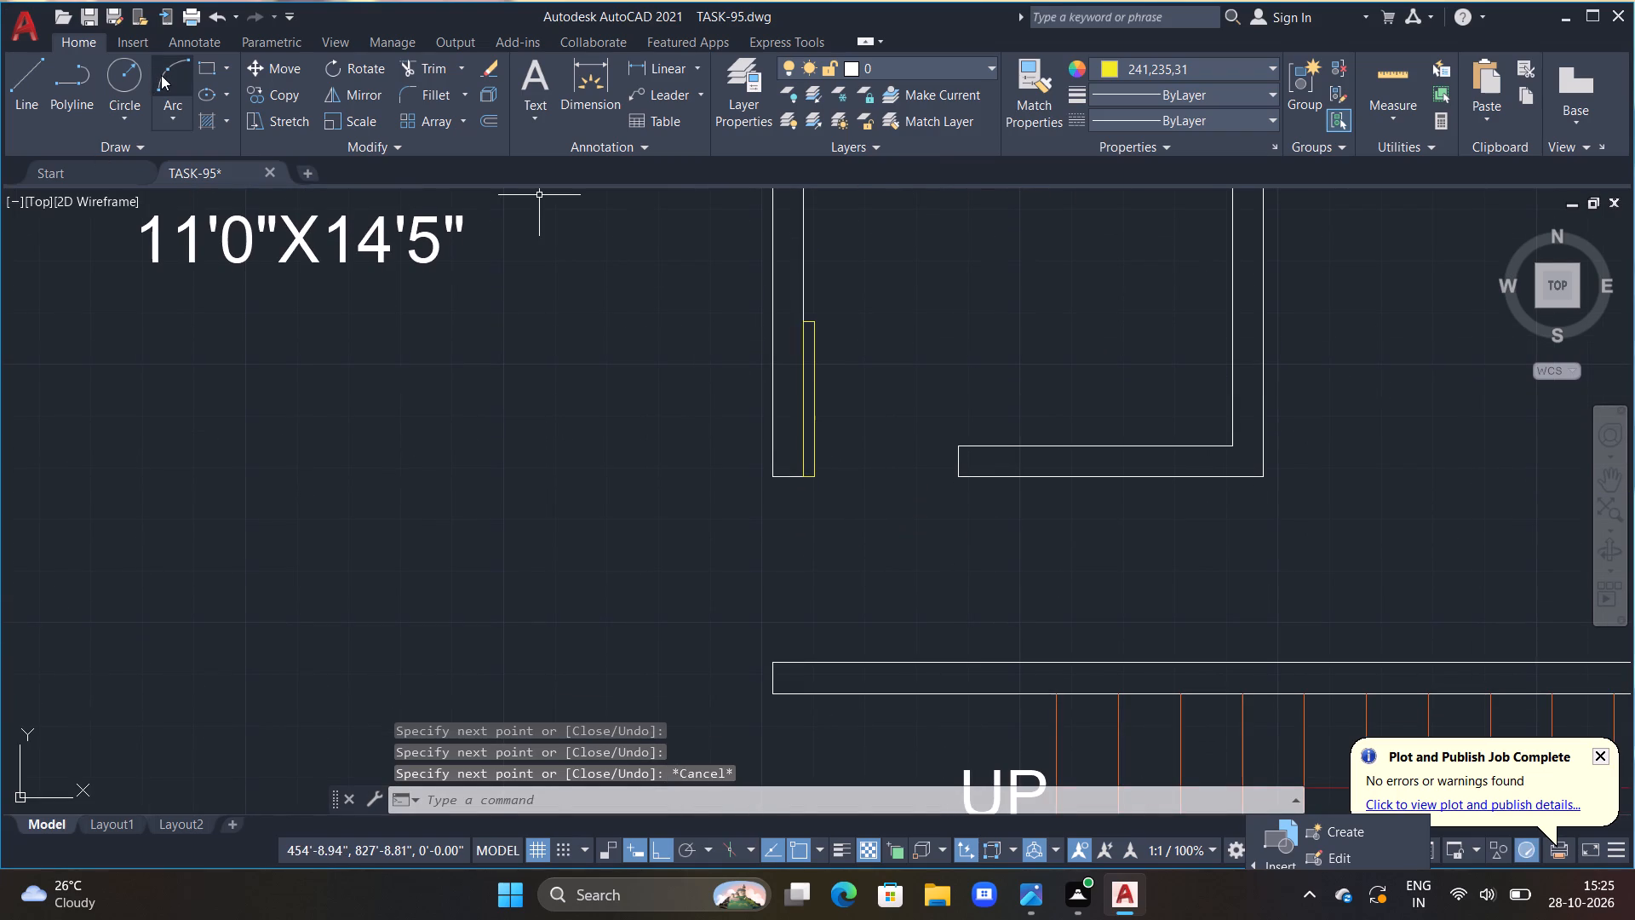
click(161, 75)
scroll(822, 323, up, 3)
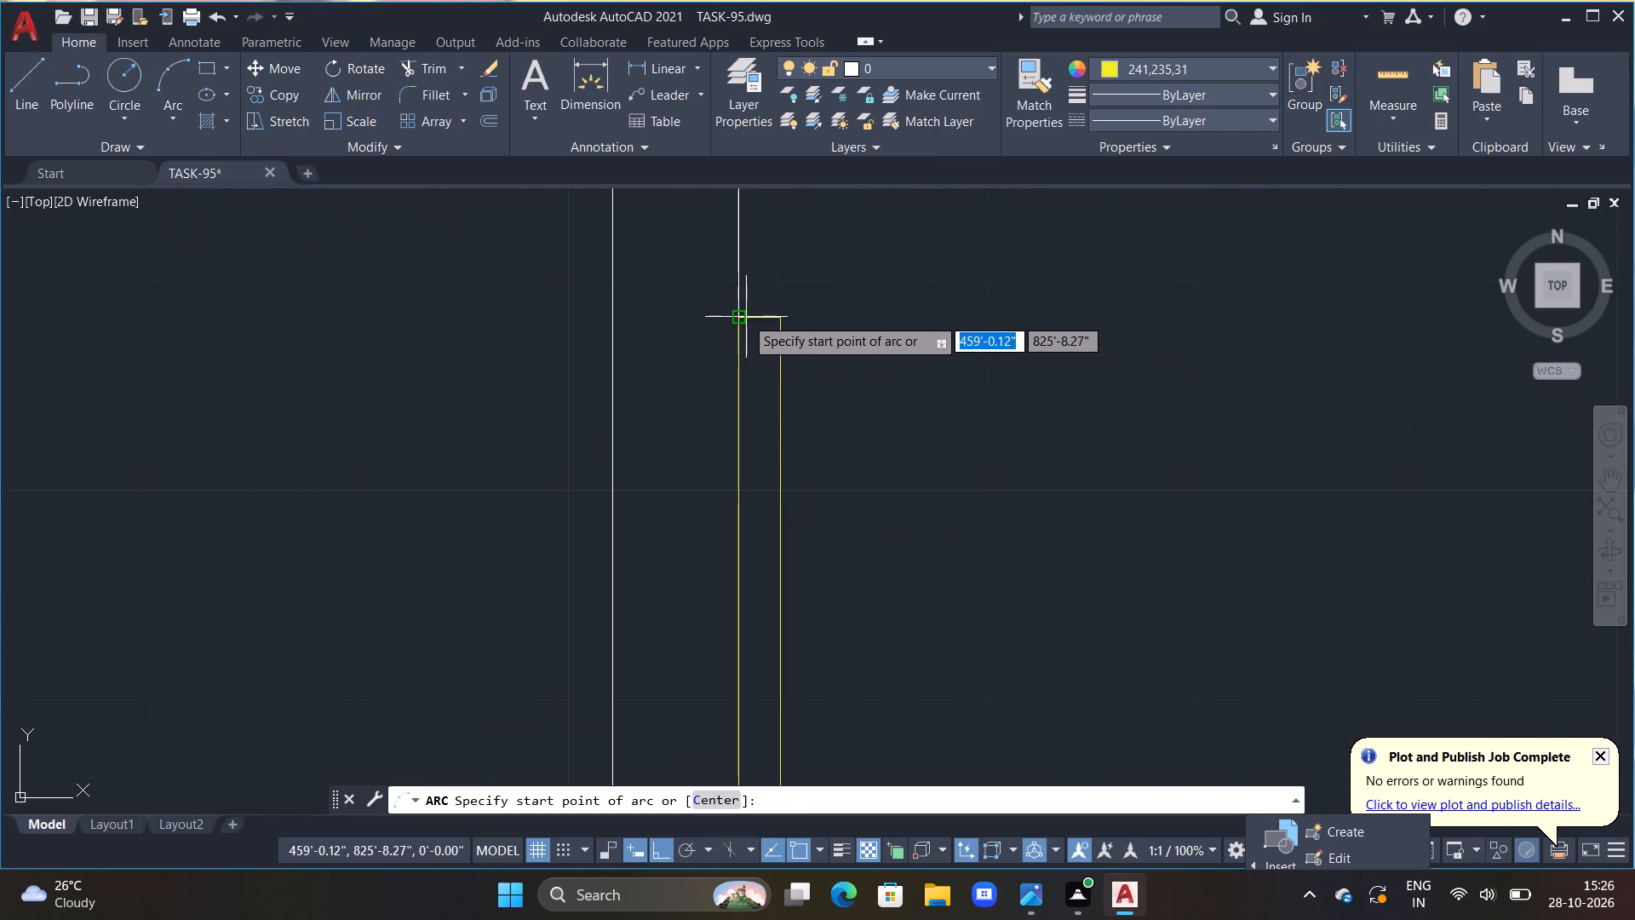
click(735, 316)
click(786, 323)
middle_drag(930, 365, 782, 200)
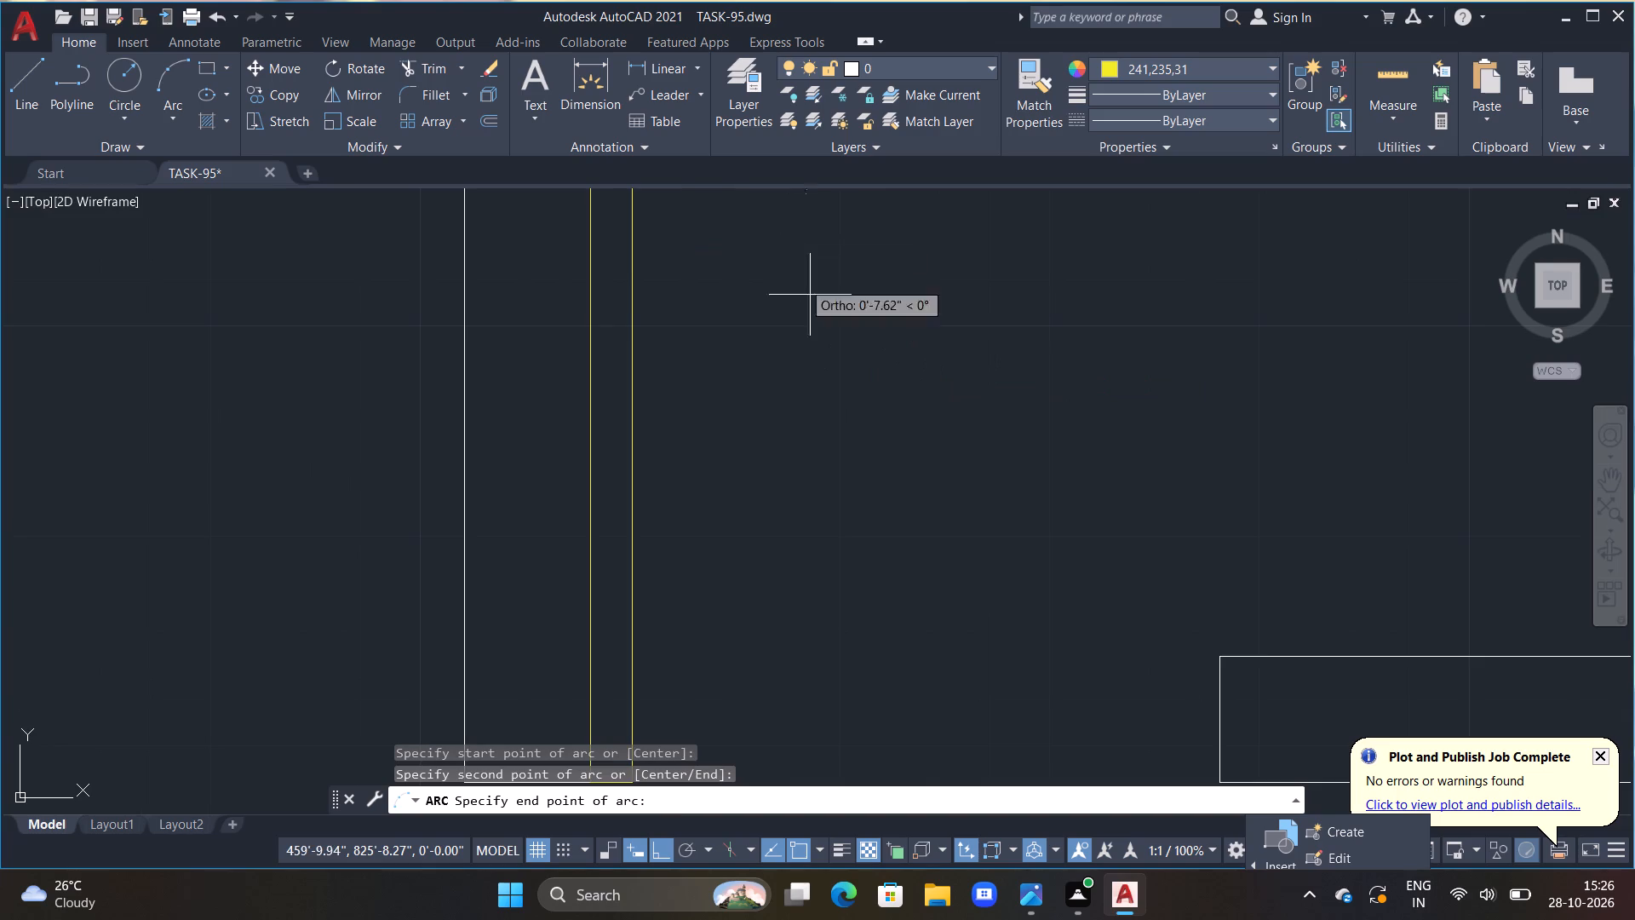
scroll(1113, 615, down, 3)
middle_drag(1099, 595, 1007, 486)
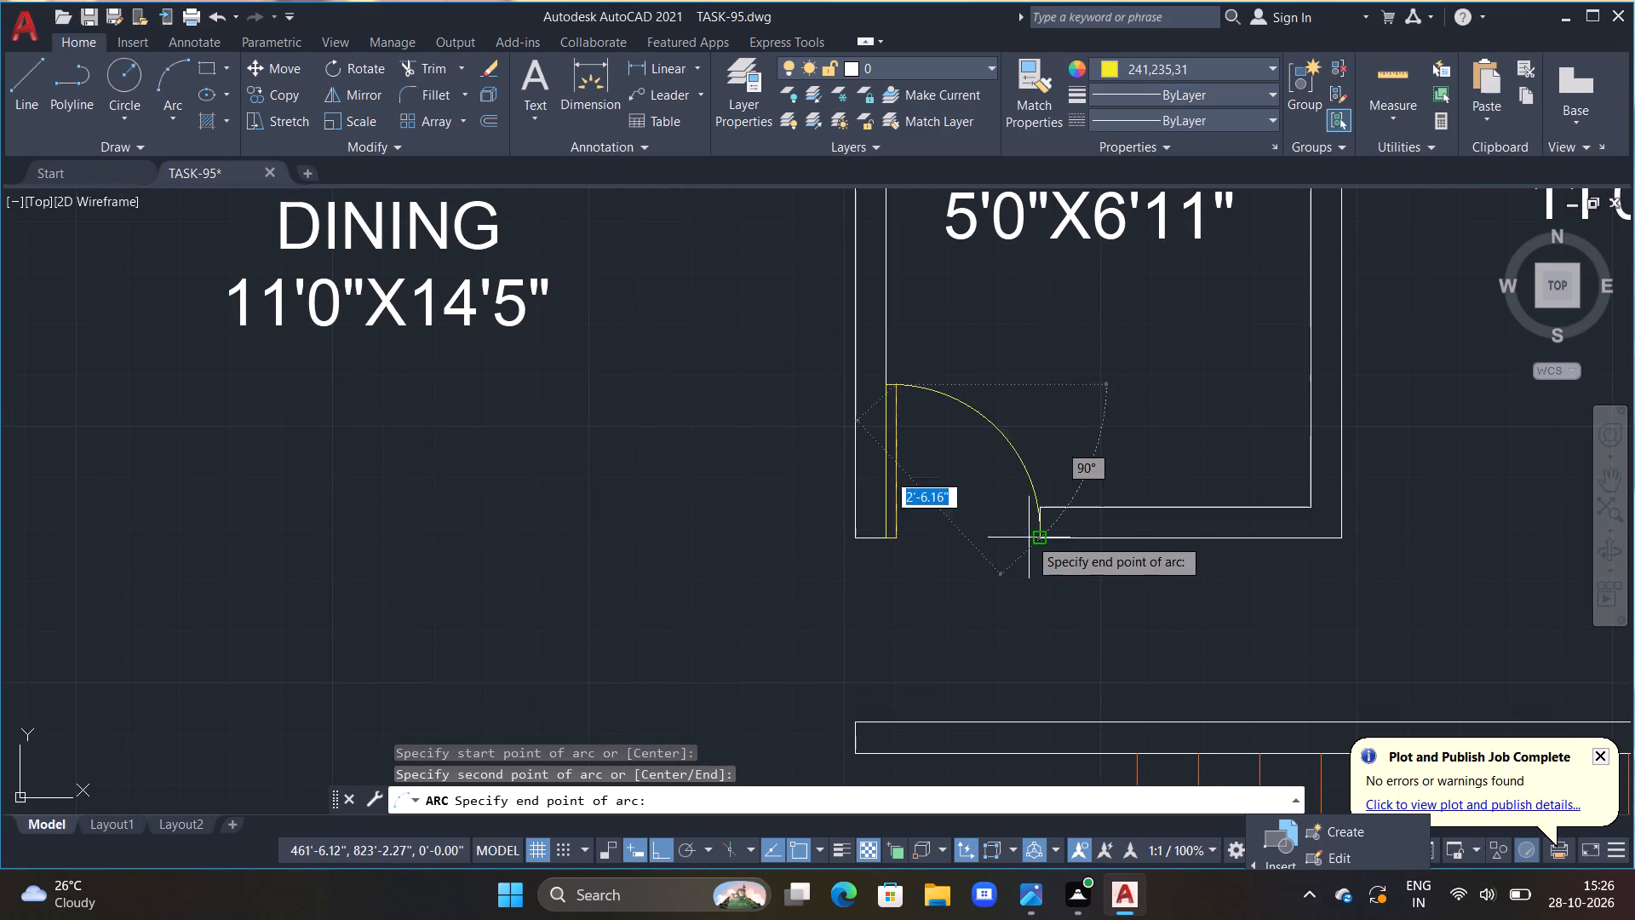
double_click(1029, 538)
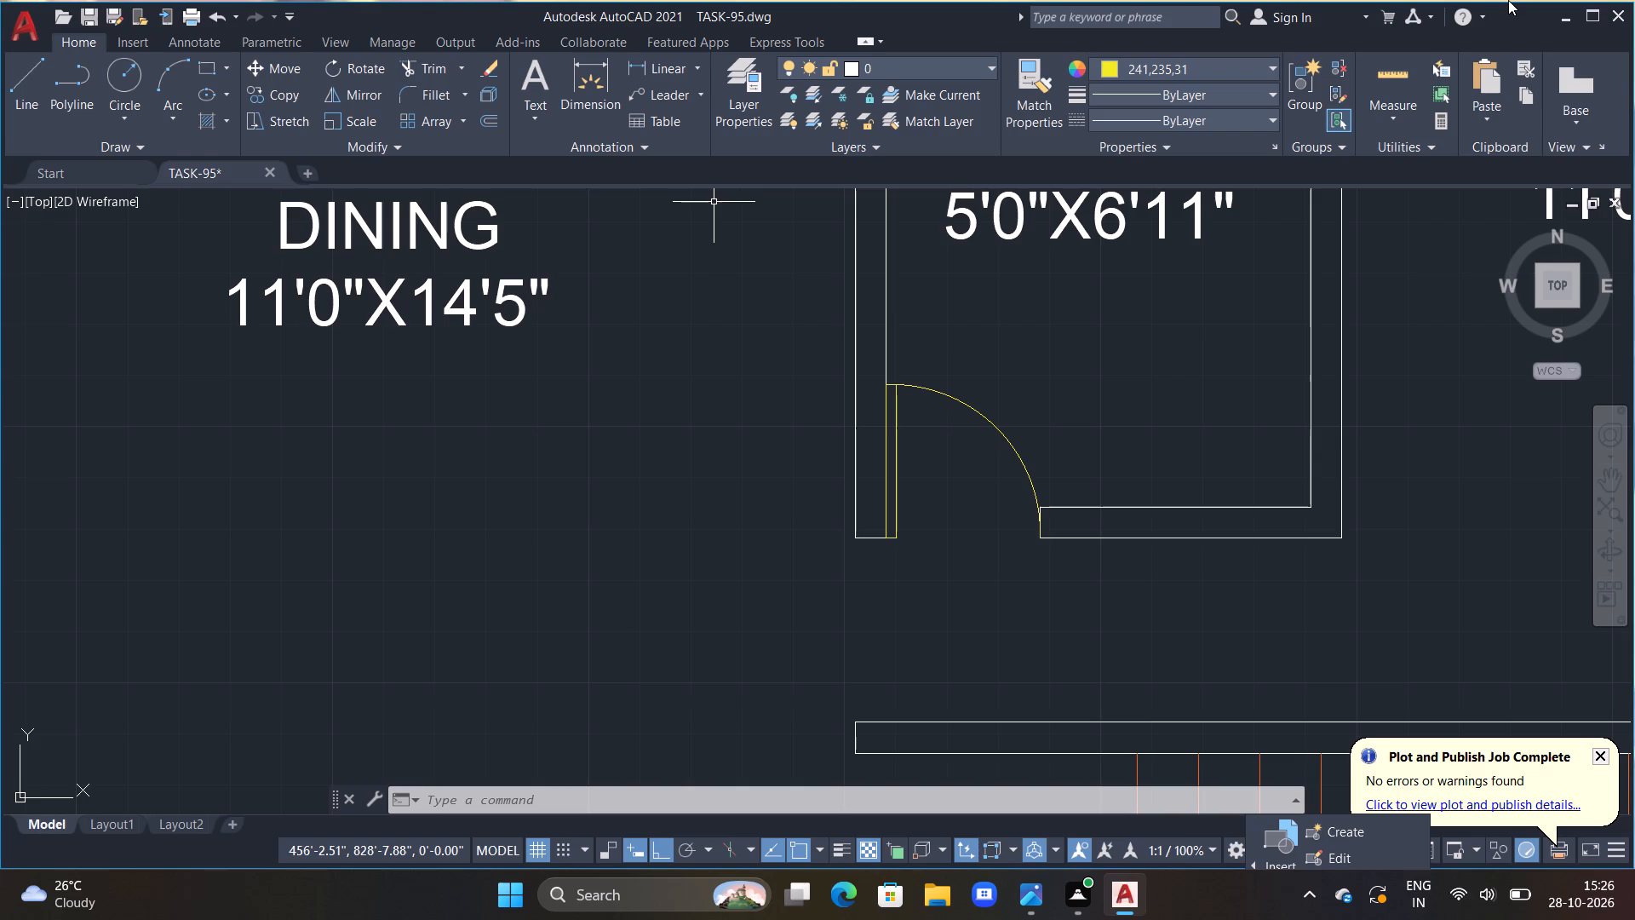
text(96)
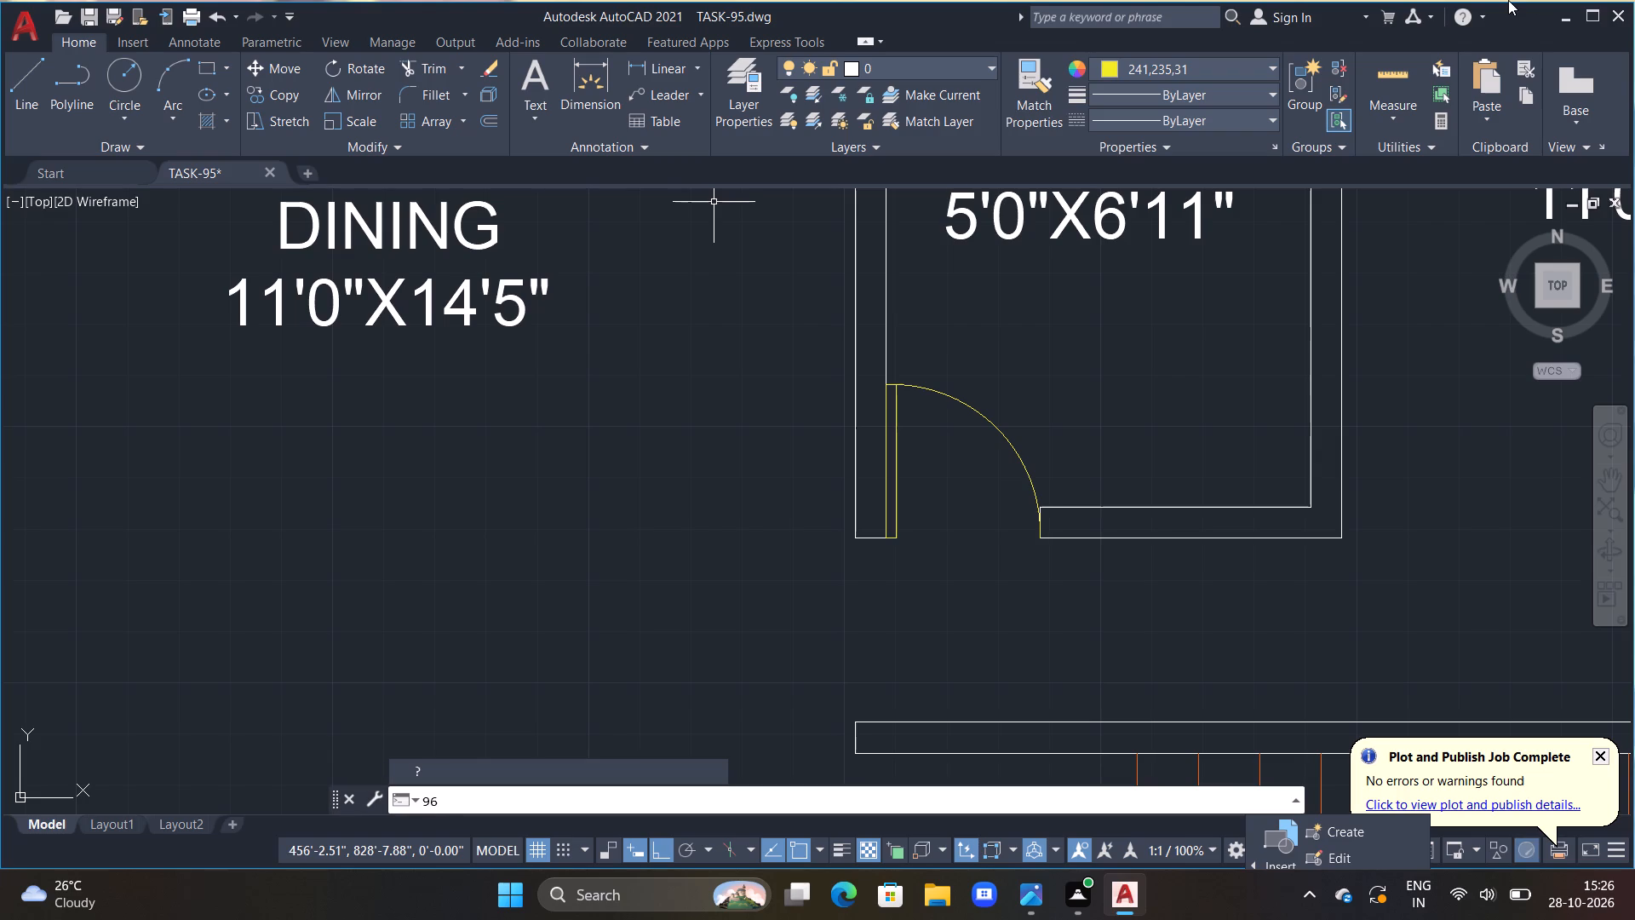
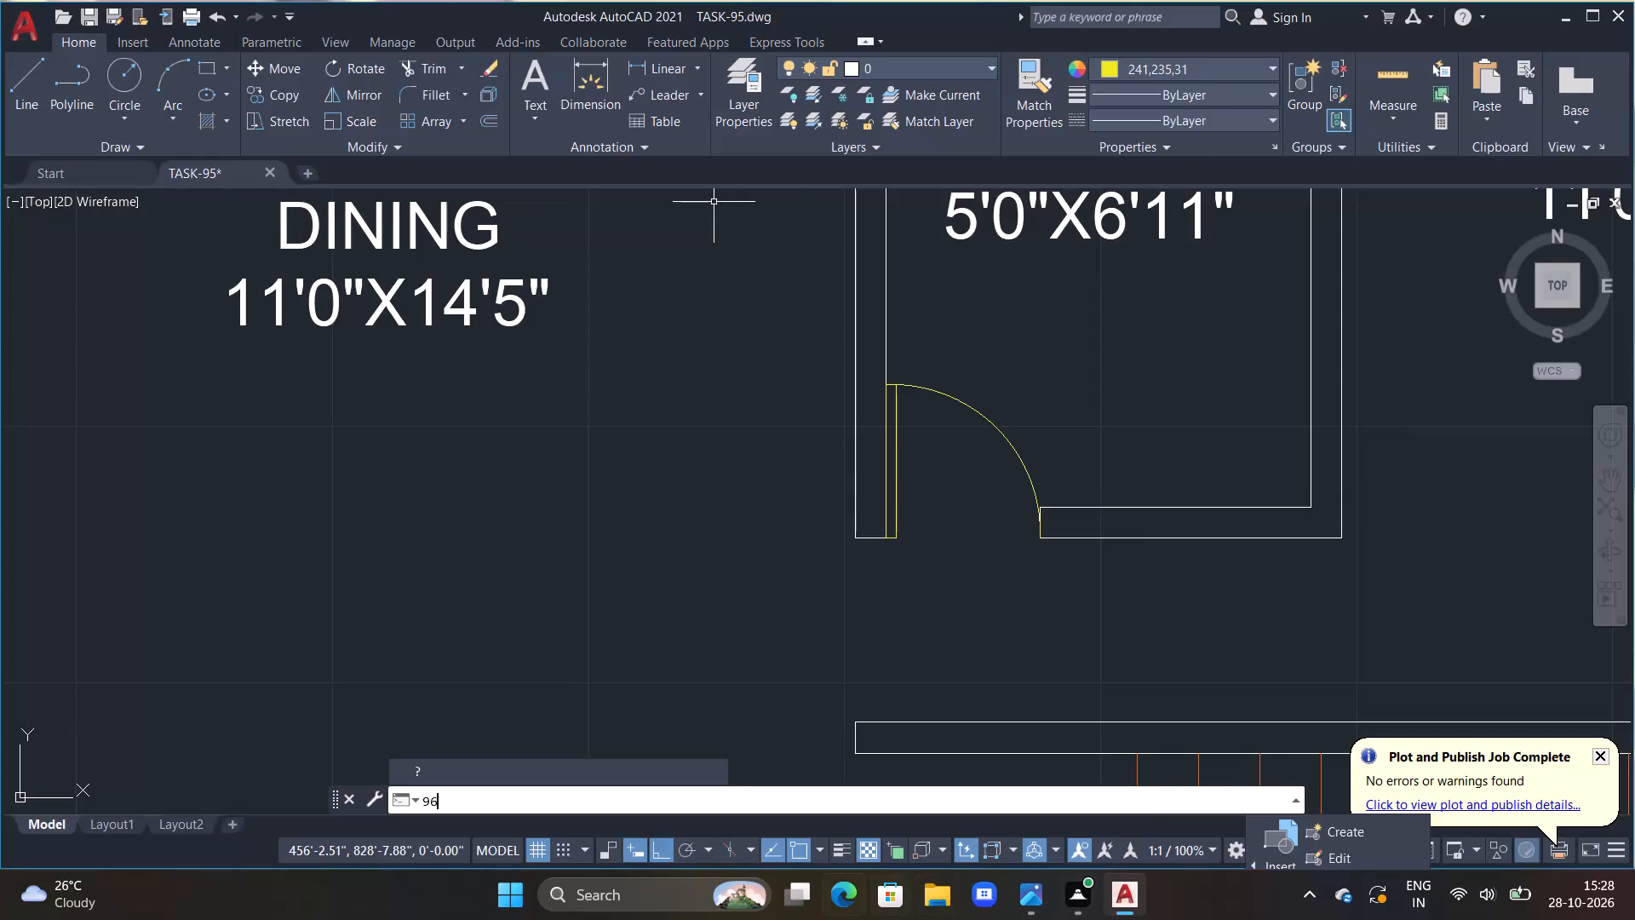
Look over the floor plan's rooms, door openings and walls on both sides of the stair.
scroll(992, 568, down, 2)
middle_click(993, 561)
scroll(993, 561, down, 4)
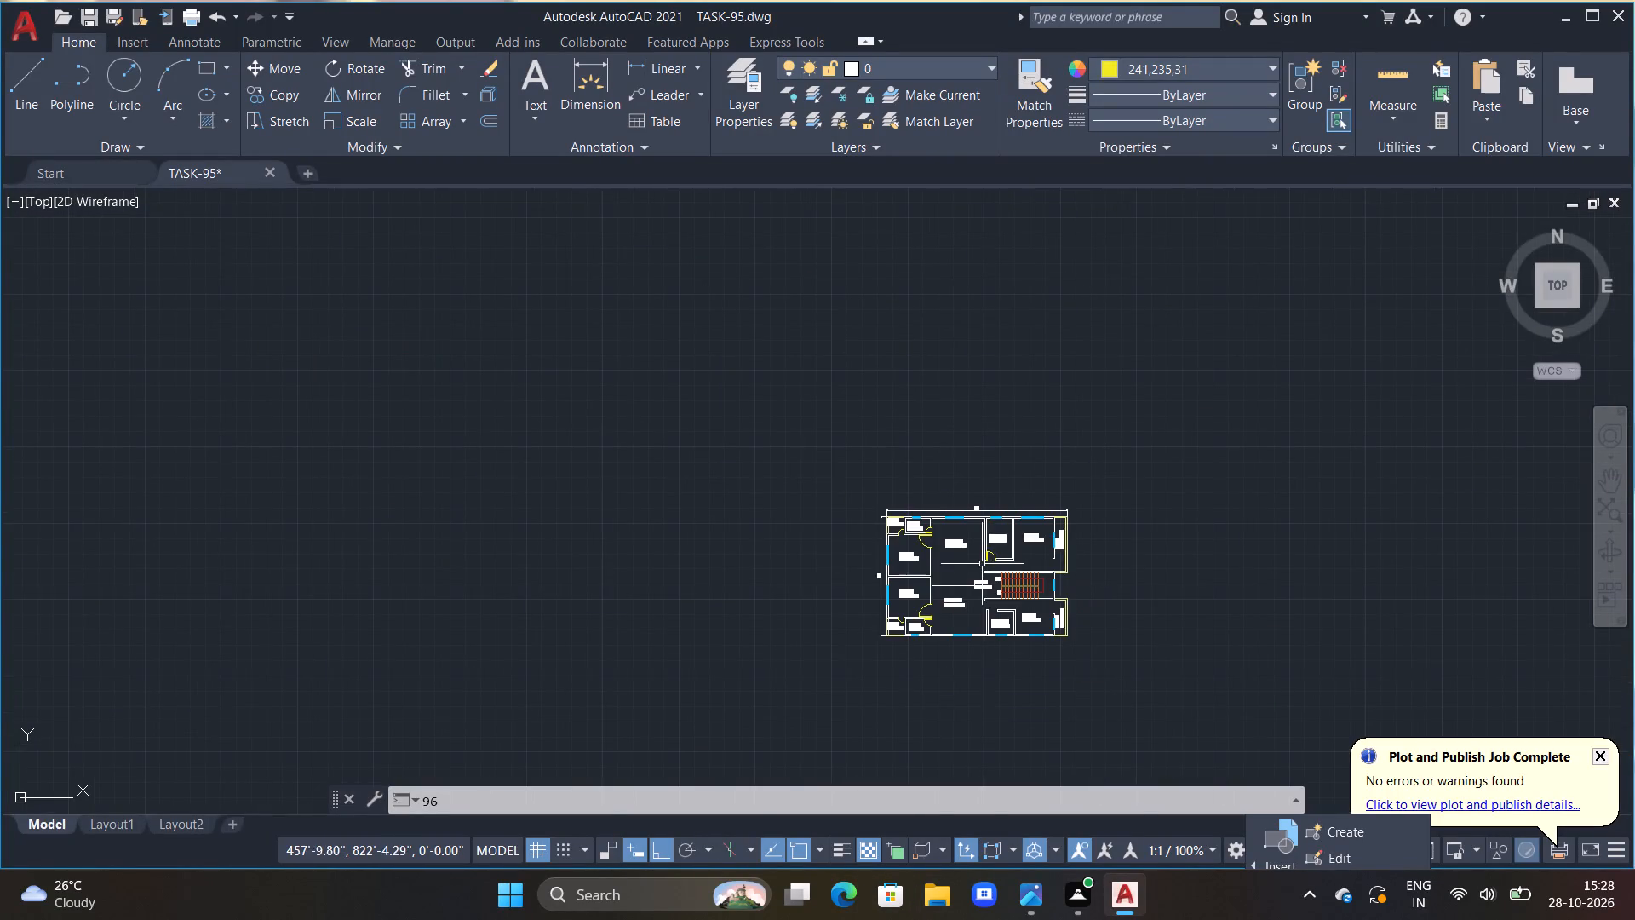
middle_drag(981, 561, 926, 508)
scroll(927, 508, up, 3)
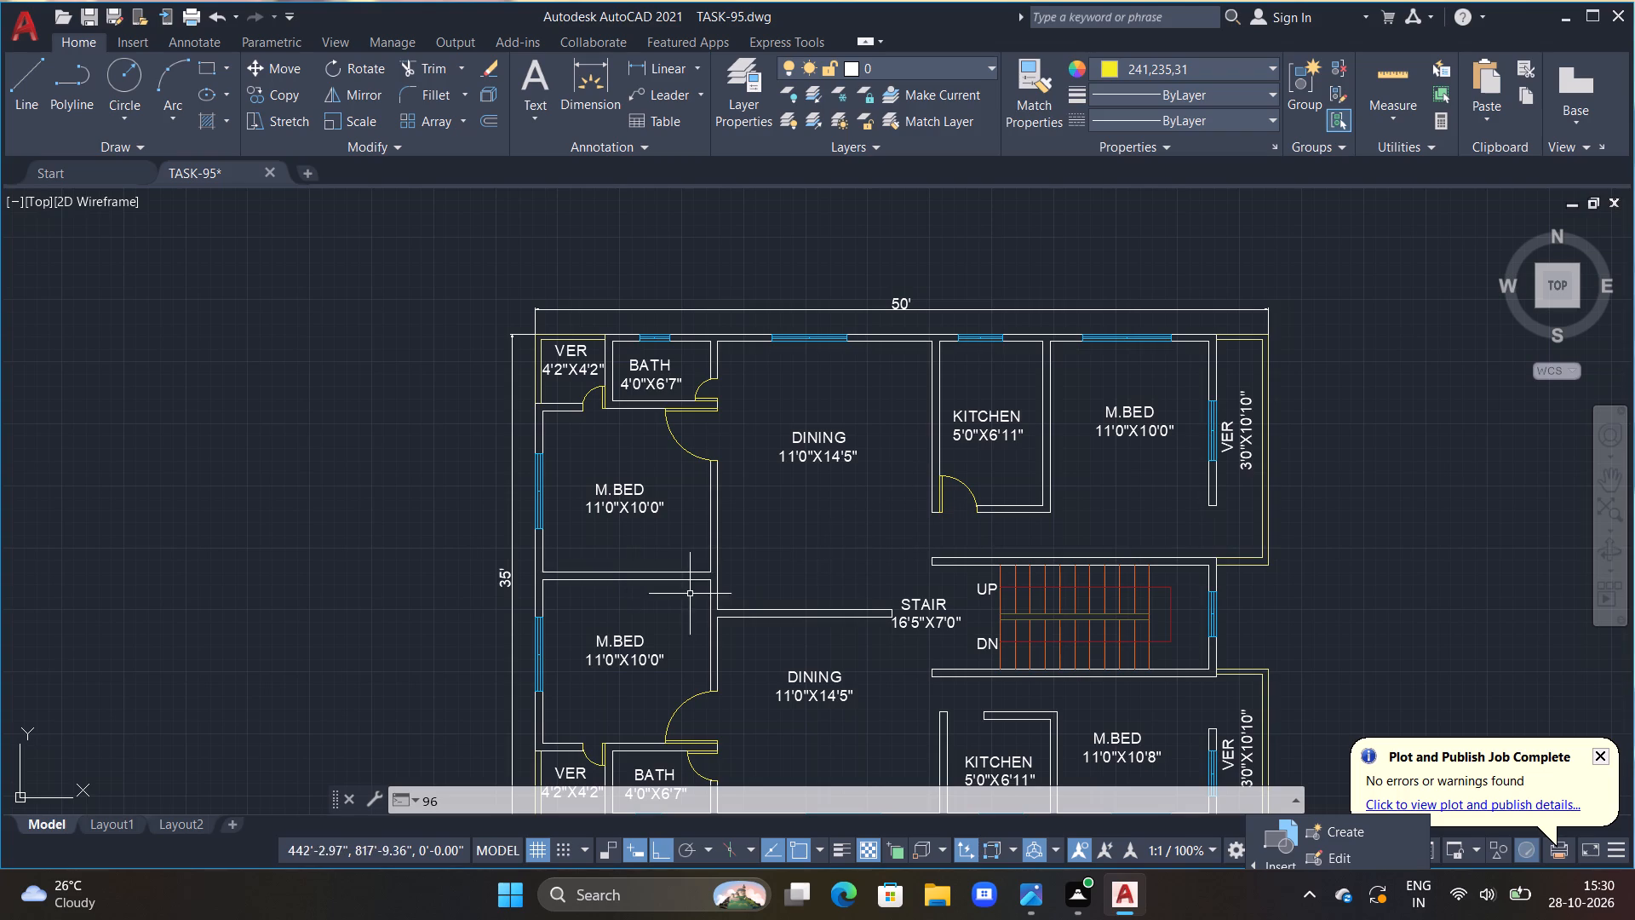
middle_drag(870, 543, 652, 495)
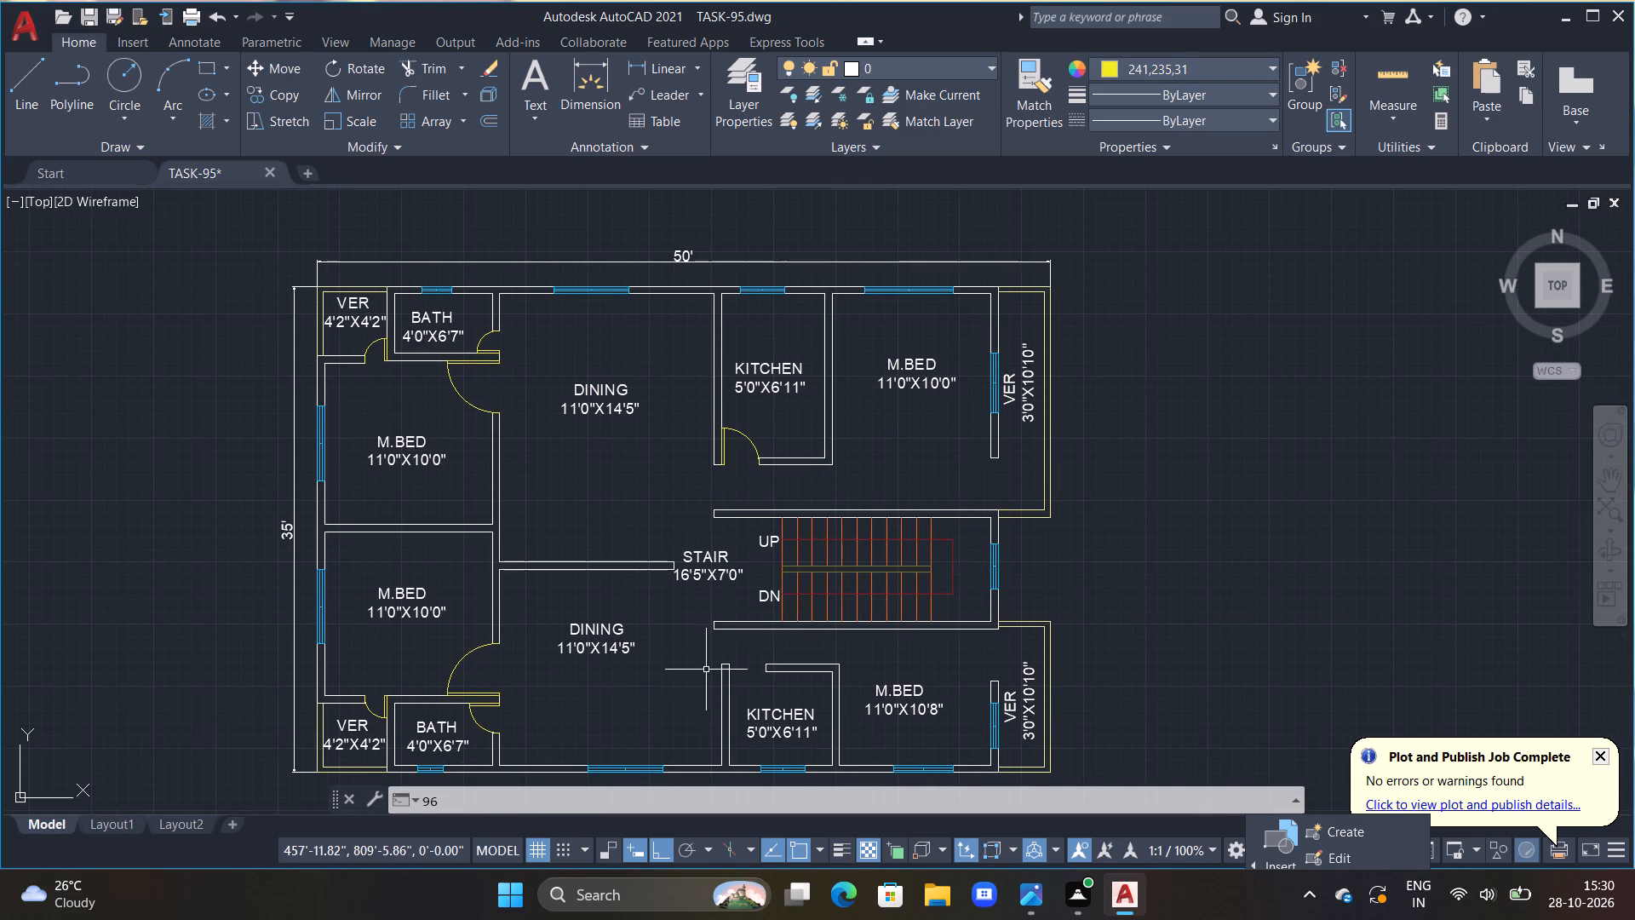
middle_drag(710, 670, 718, 510)
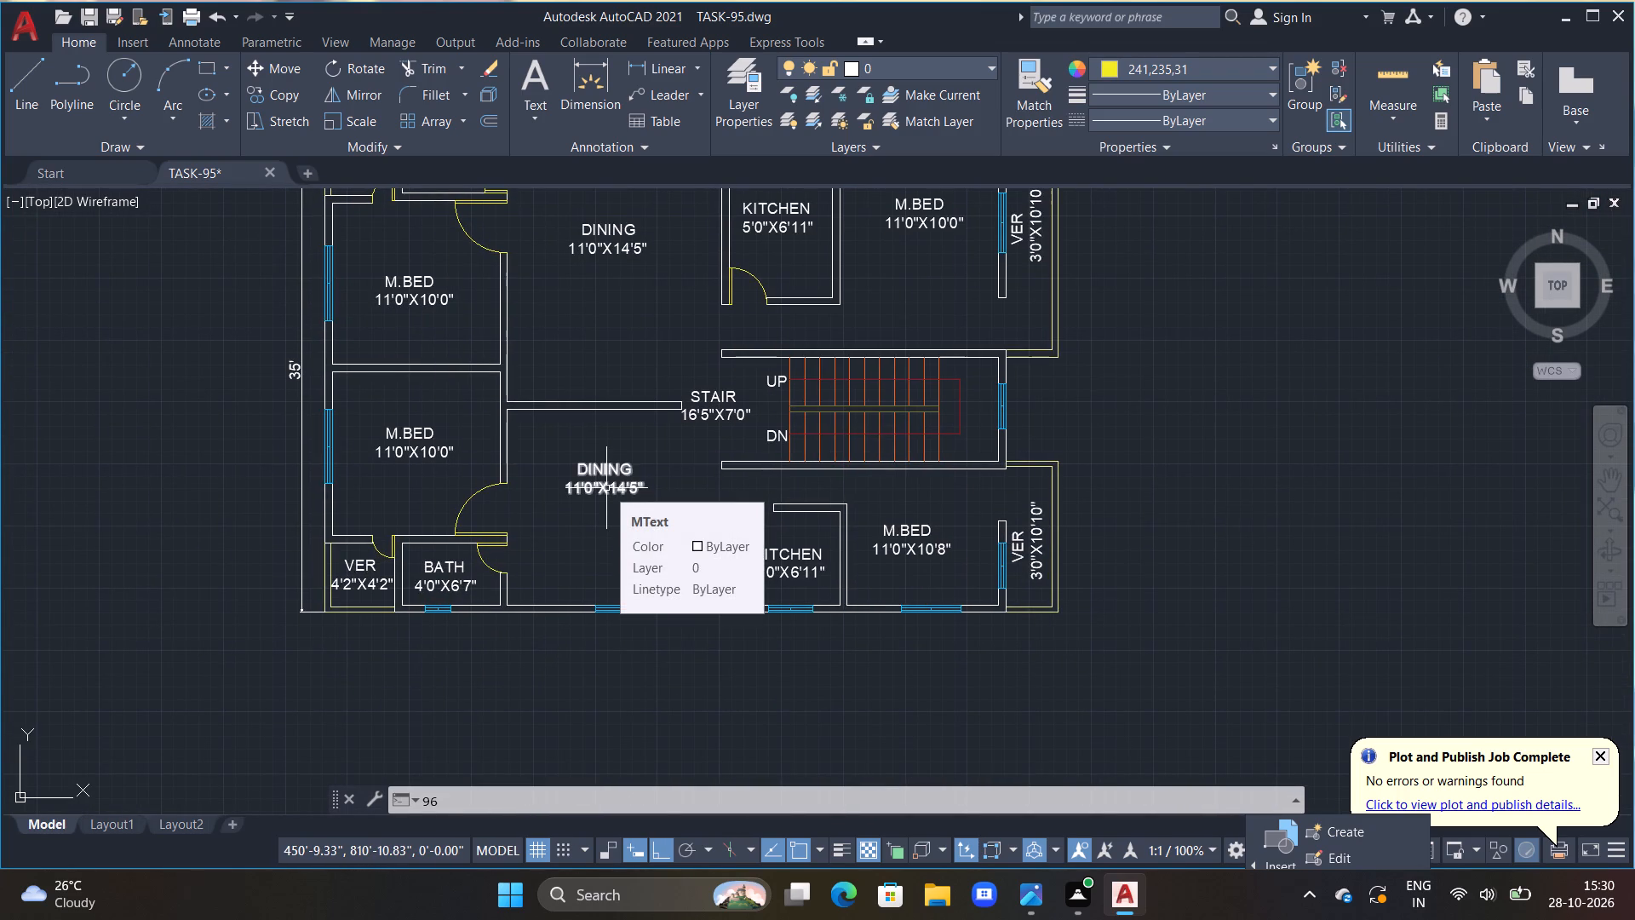
scroll(612, 521, down, 1)
scroll(618, 545, up, 2)
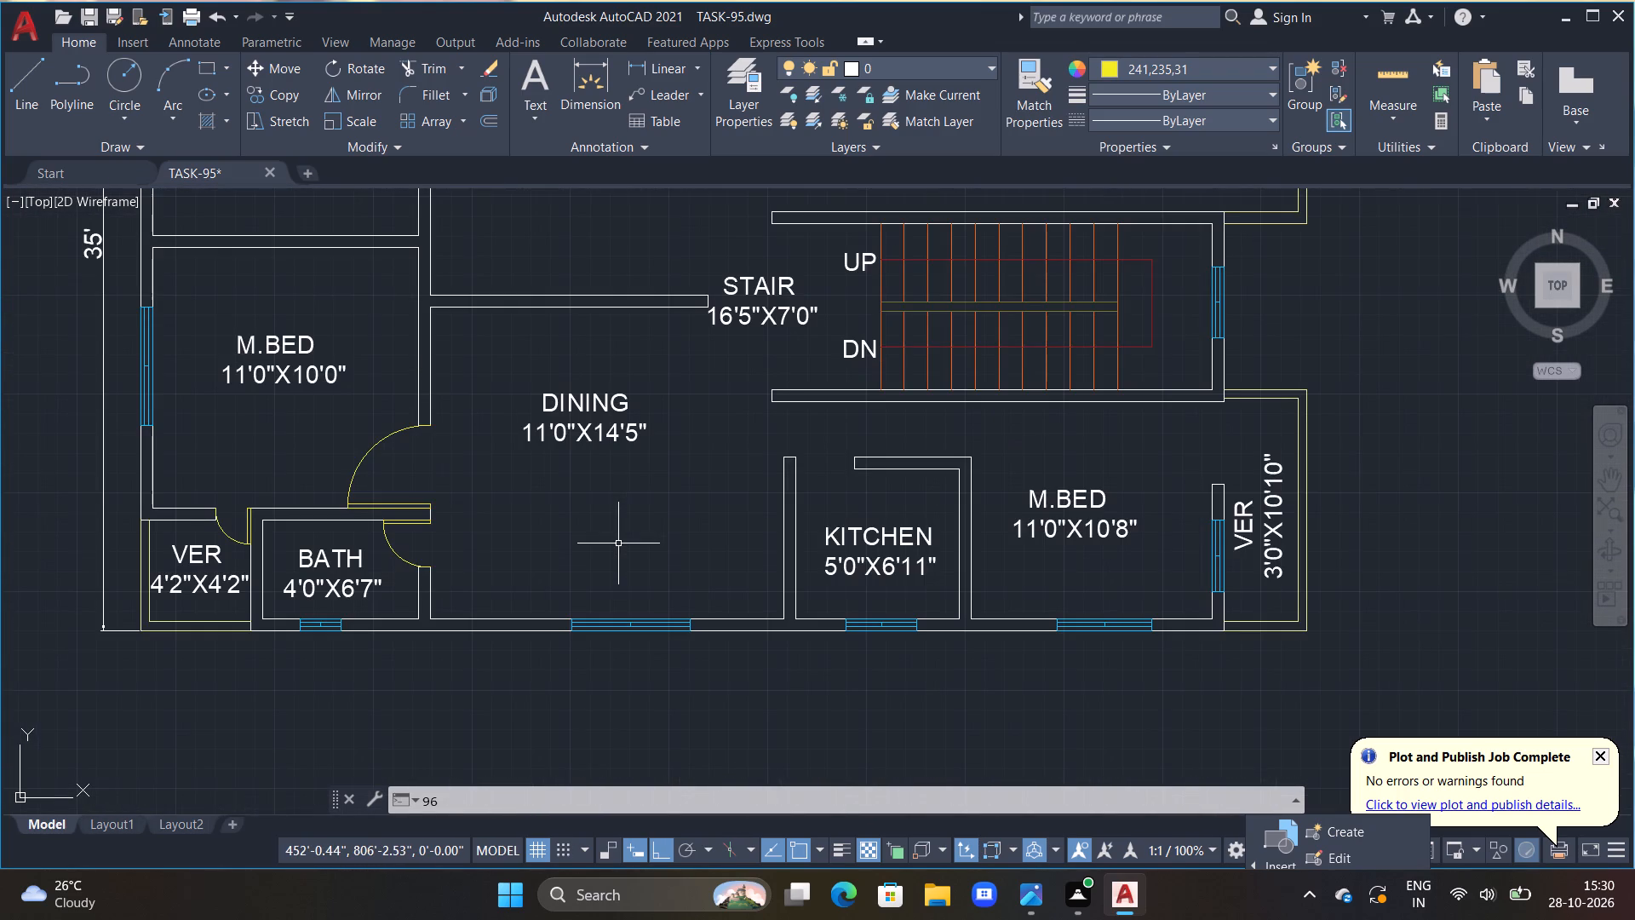
middle_drag(620, 544, 627, 611)
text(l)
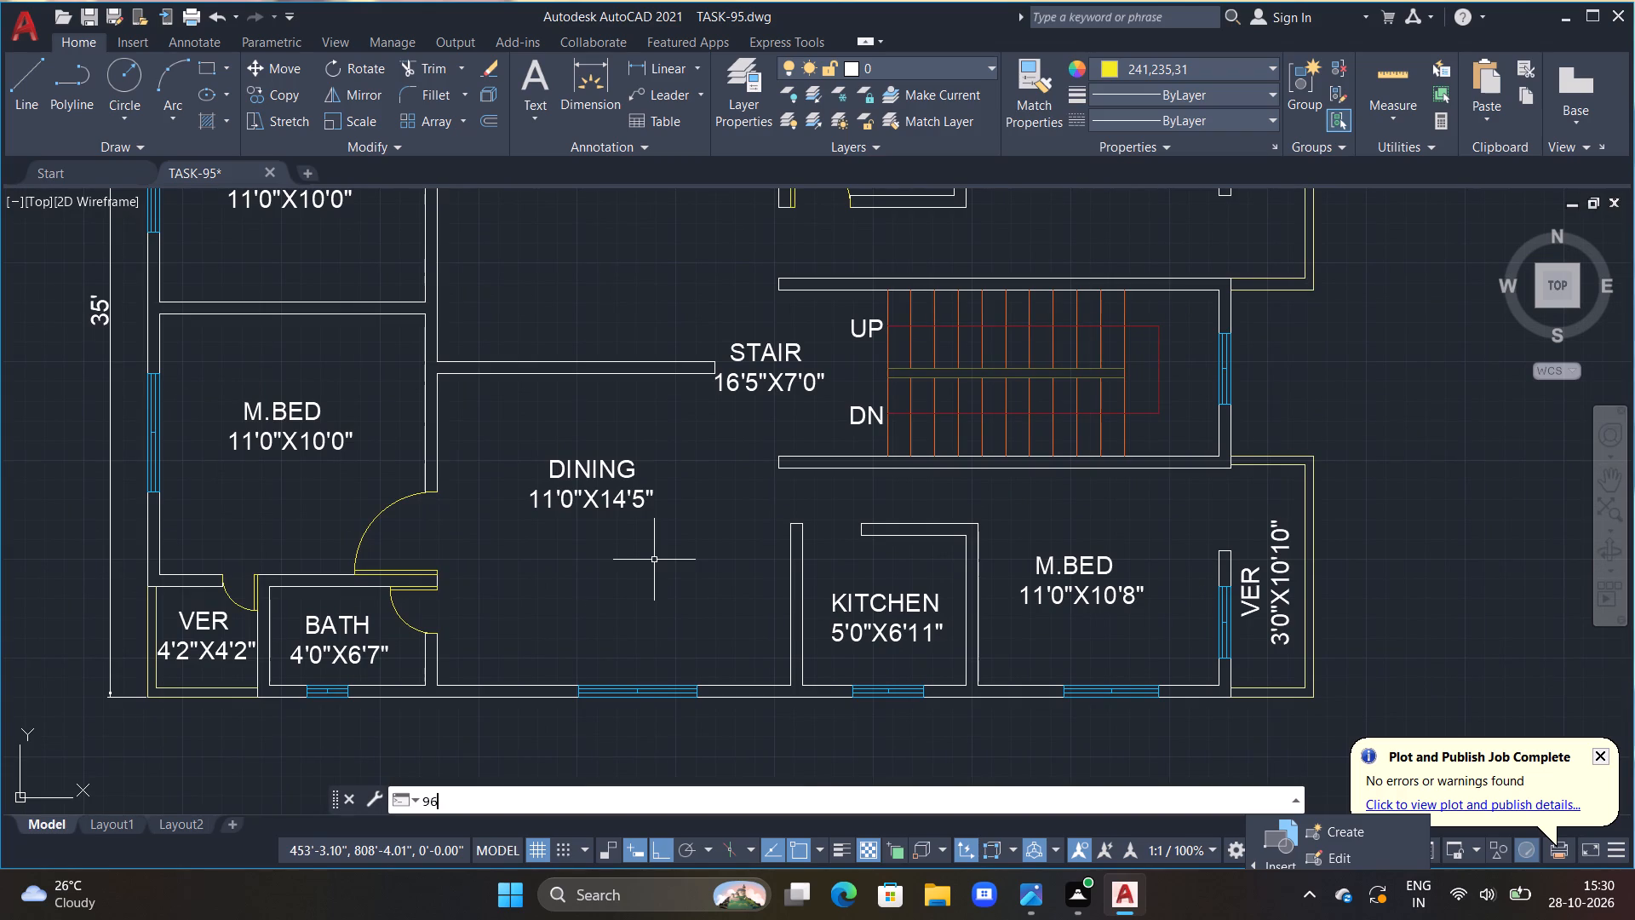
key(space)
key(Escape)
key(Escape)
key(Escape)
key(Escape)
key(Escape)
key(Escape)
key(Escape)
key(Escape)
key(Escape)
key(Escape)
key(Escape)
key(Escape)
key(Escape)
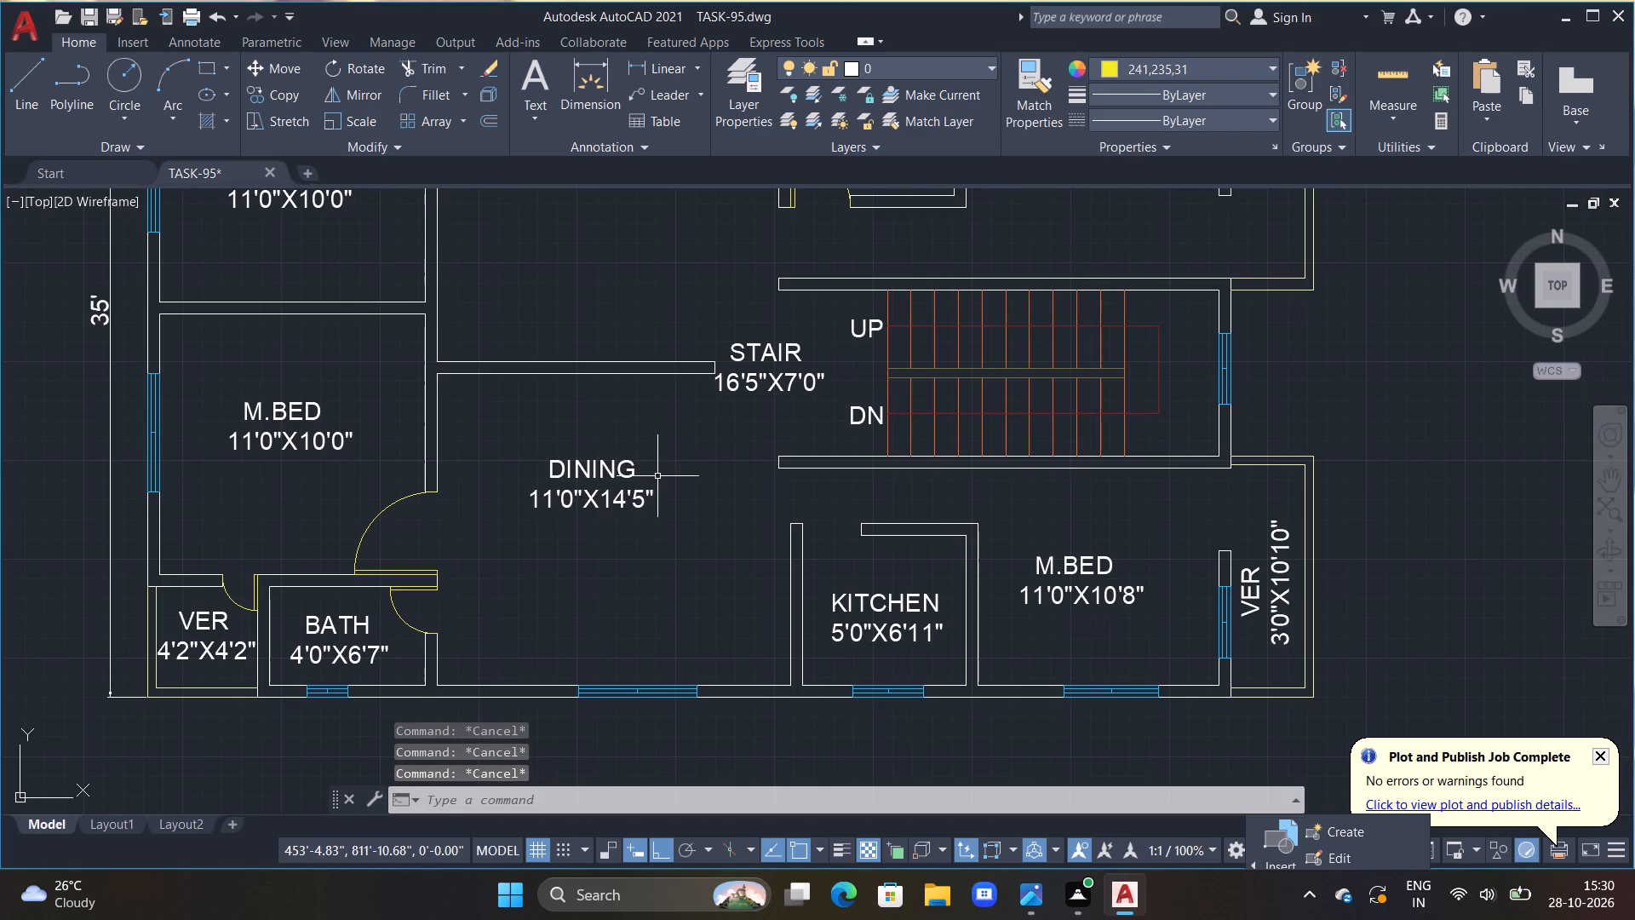
Draw a 3' by 2" door leaf on the stair wall inside the upper M.BED, starting directly below the kitchen's outer corner.
middle_drag(647, 475, 631, 666)
middle_drag(637, 483, 647, 685)
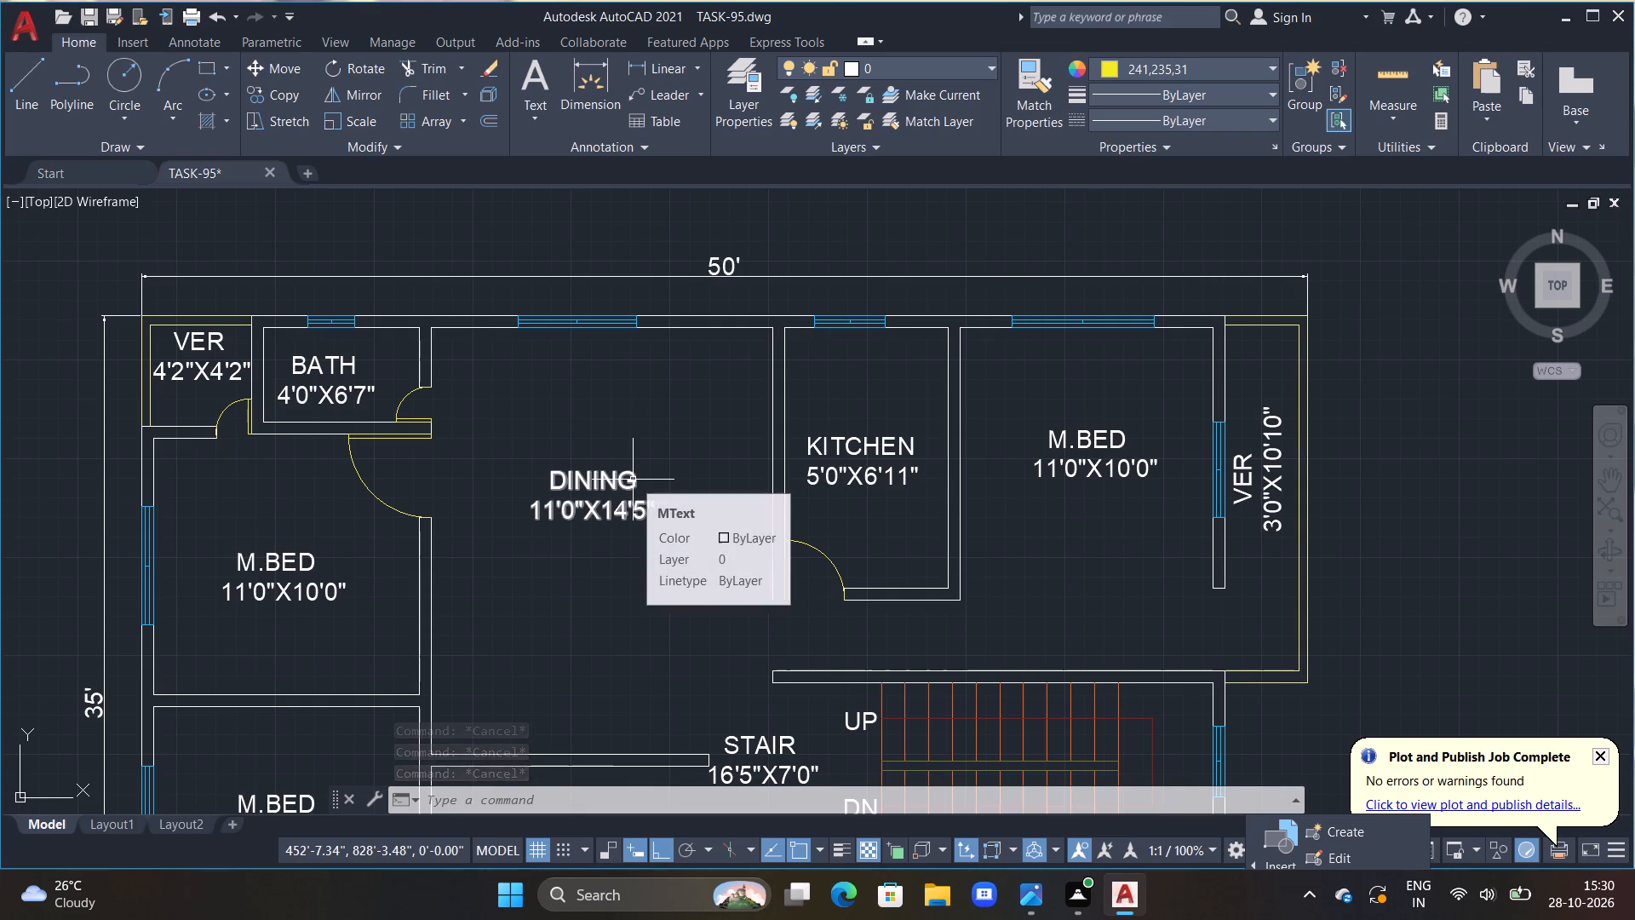
scroll(722, 561, down, 1)
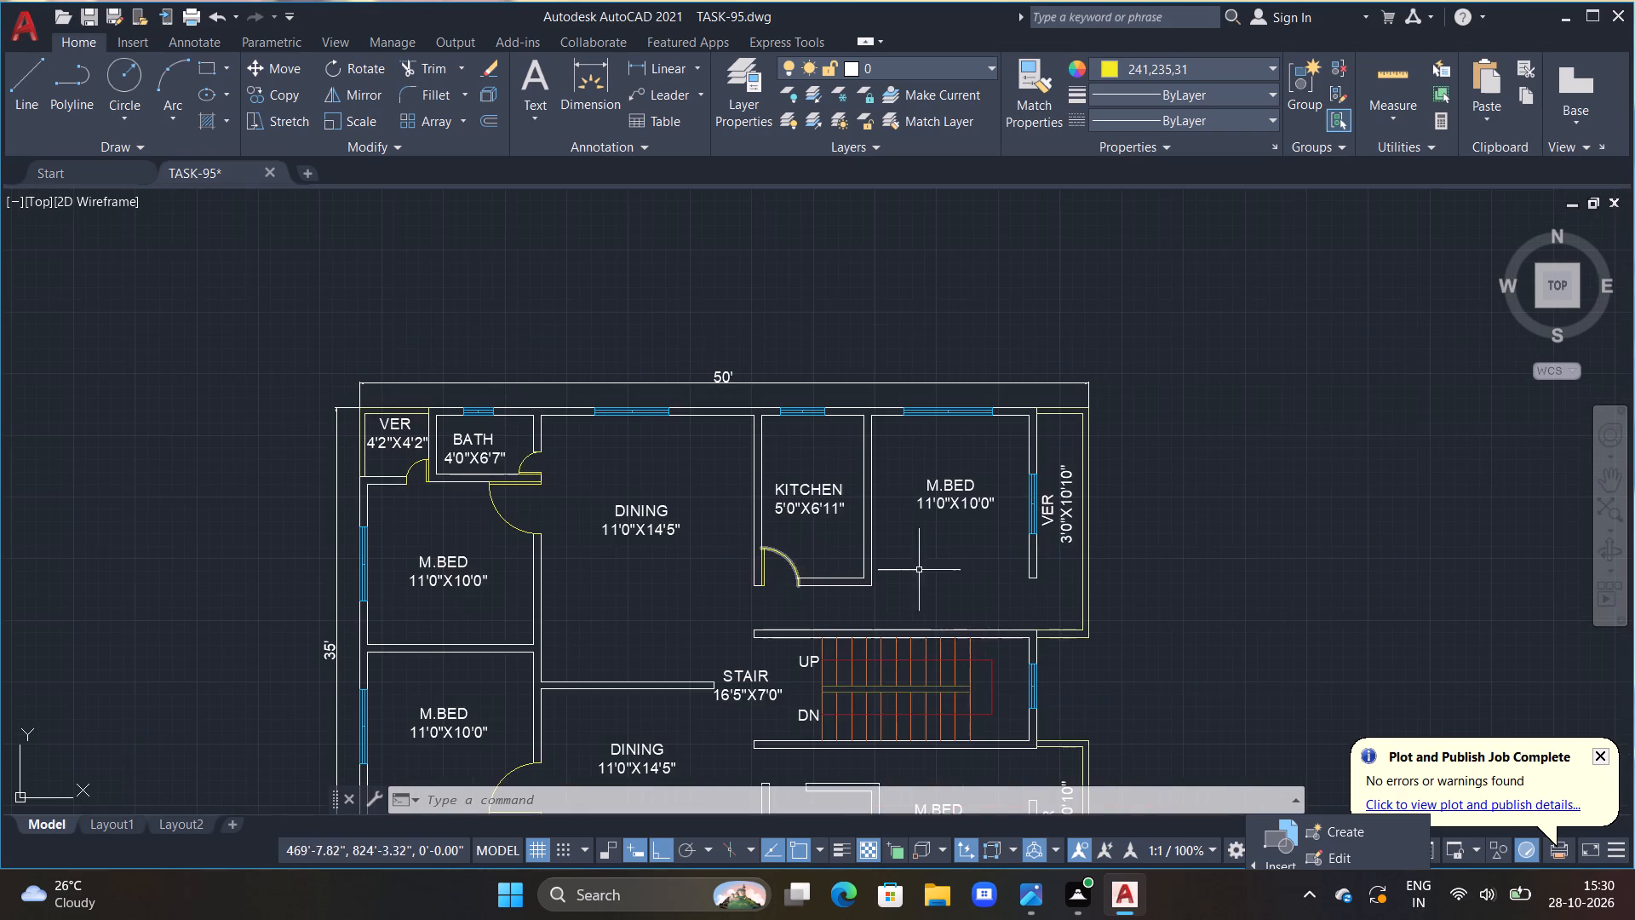
scroll(902, 560, up, 2)
middle_drag(893, 619, 823, 401)
scroll(804, 448, up, 1)
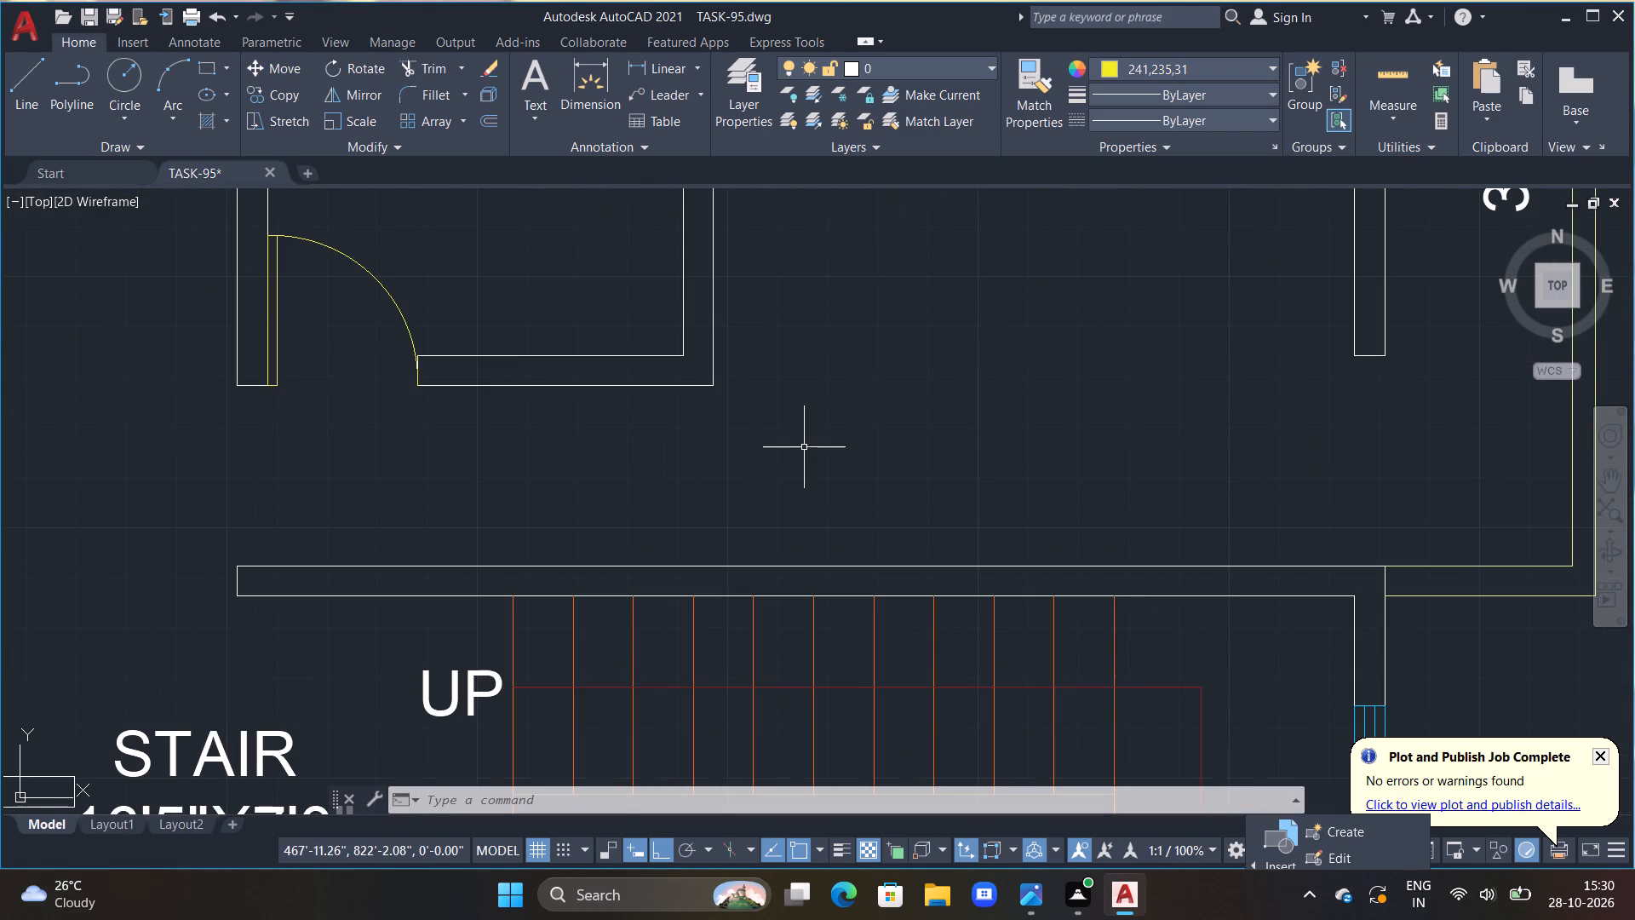
text(l)
key(space)
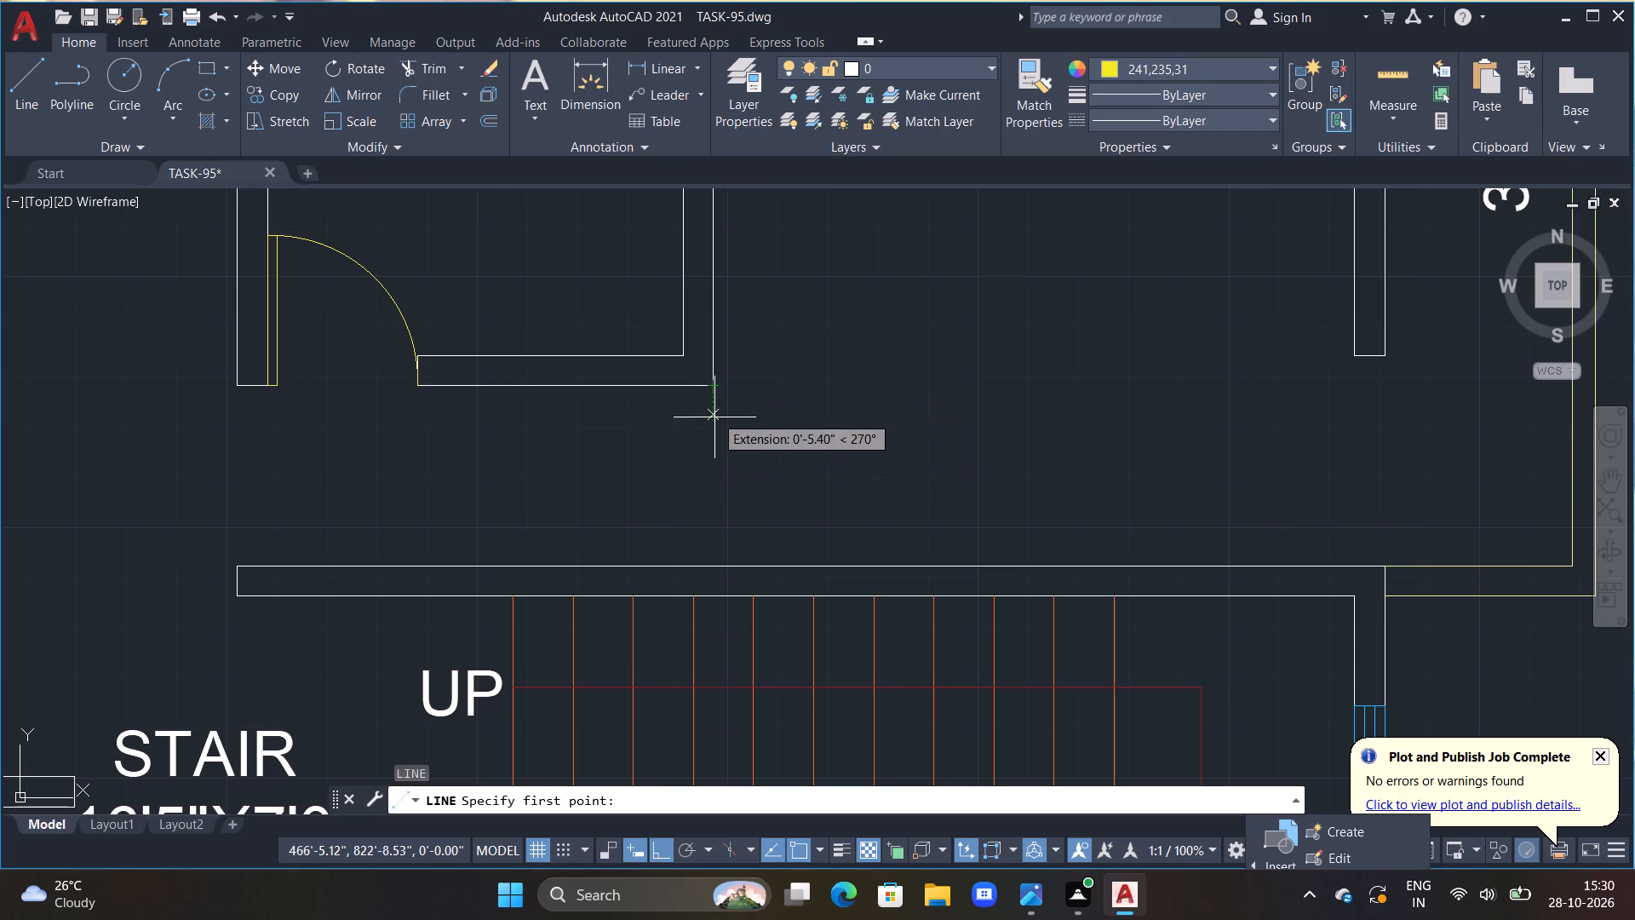
click(715, 566)
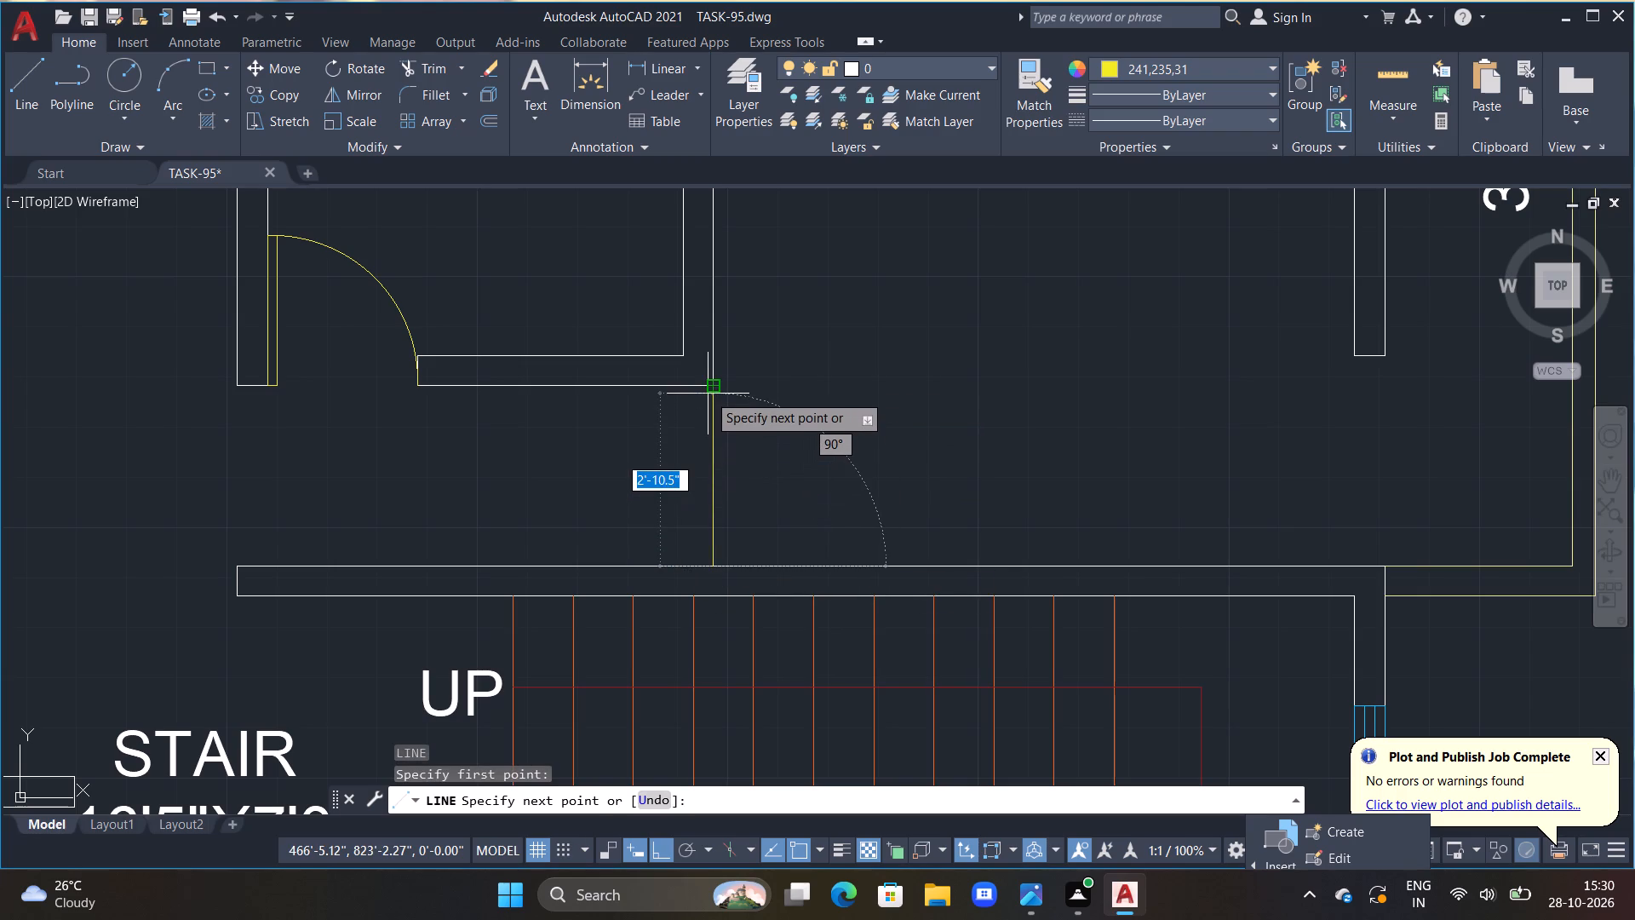
text(3')
key(Return)
text(2")
key(Return)
scroll(701, 554, up, 2)
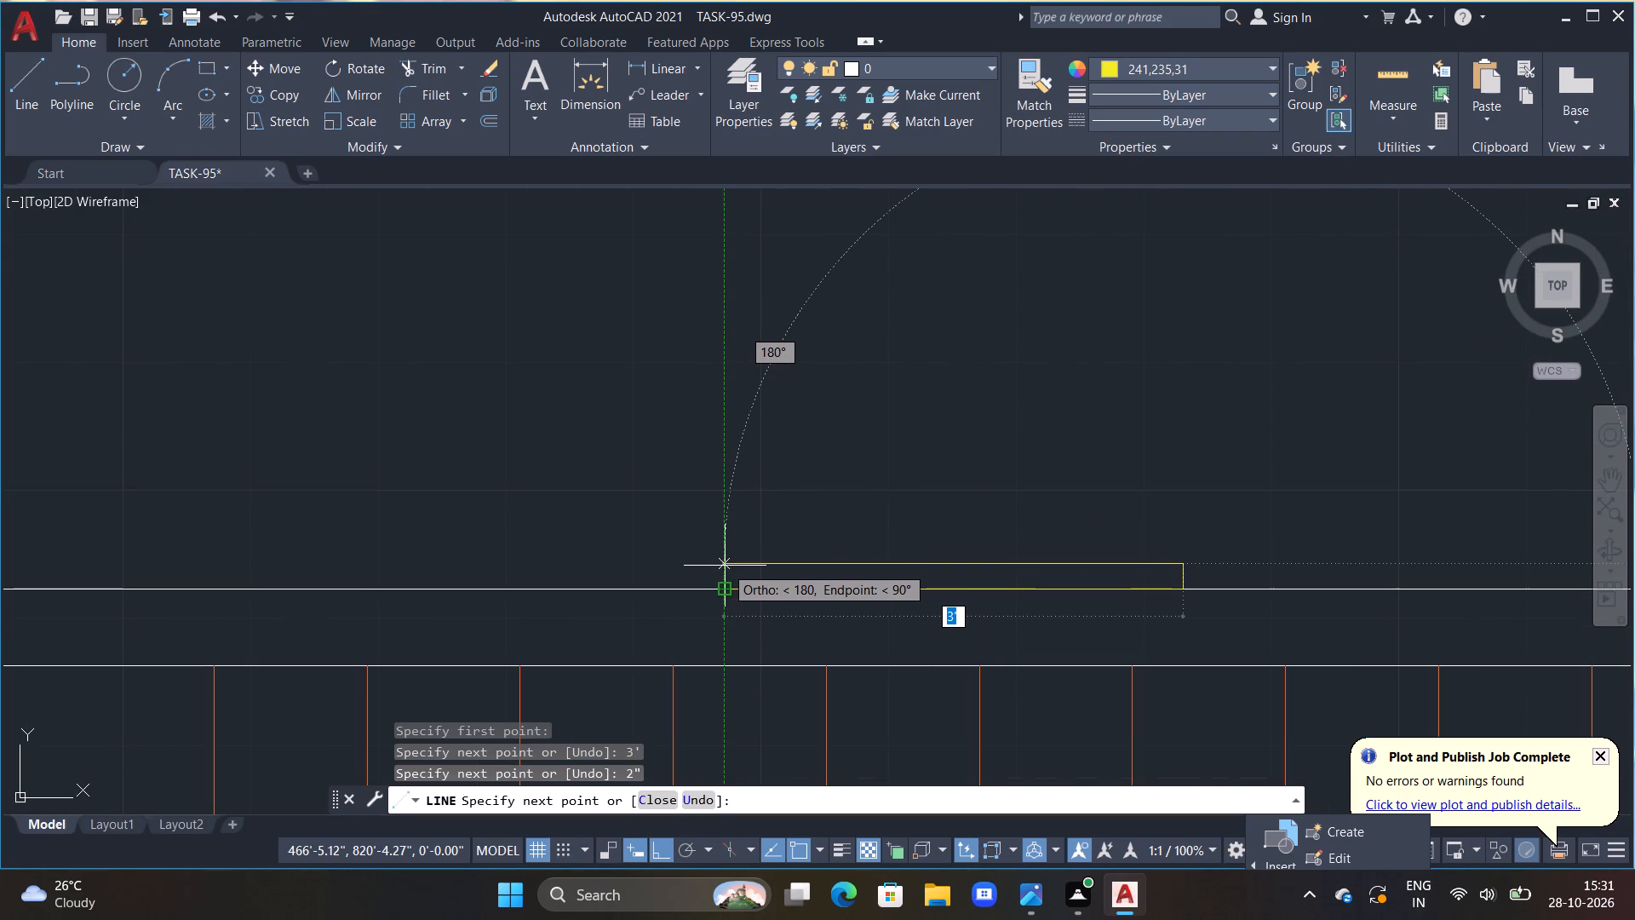
click(725, 566)
click(727, 591)
key(Escape)
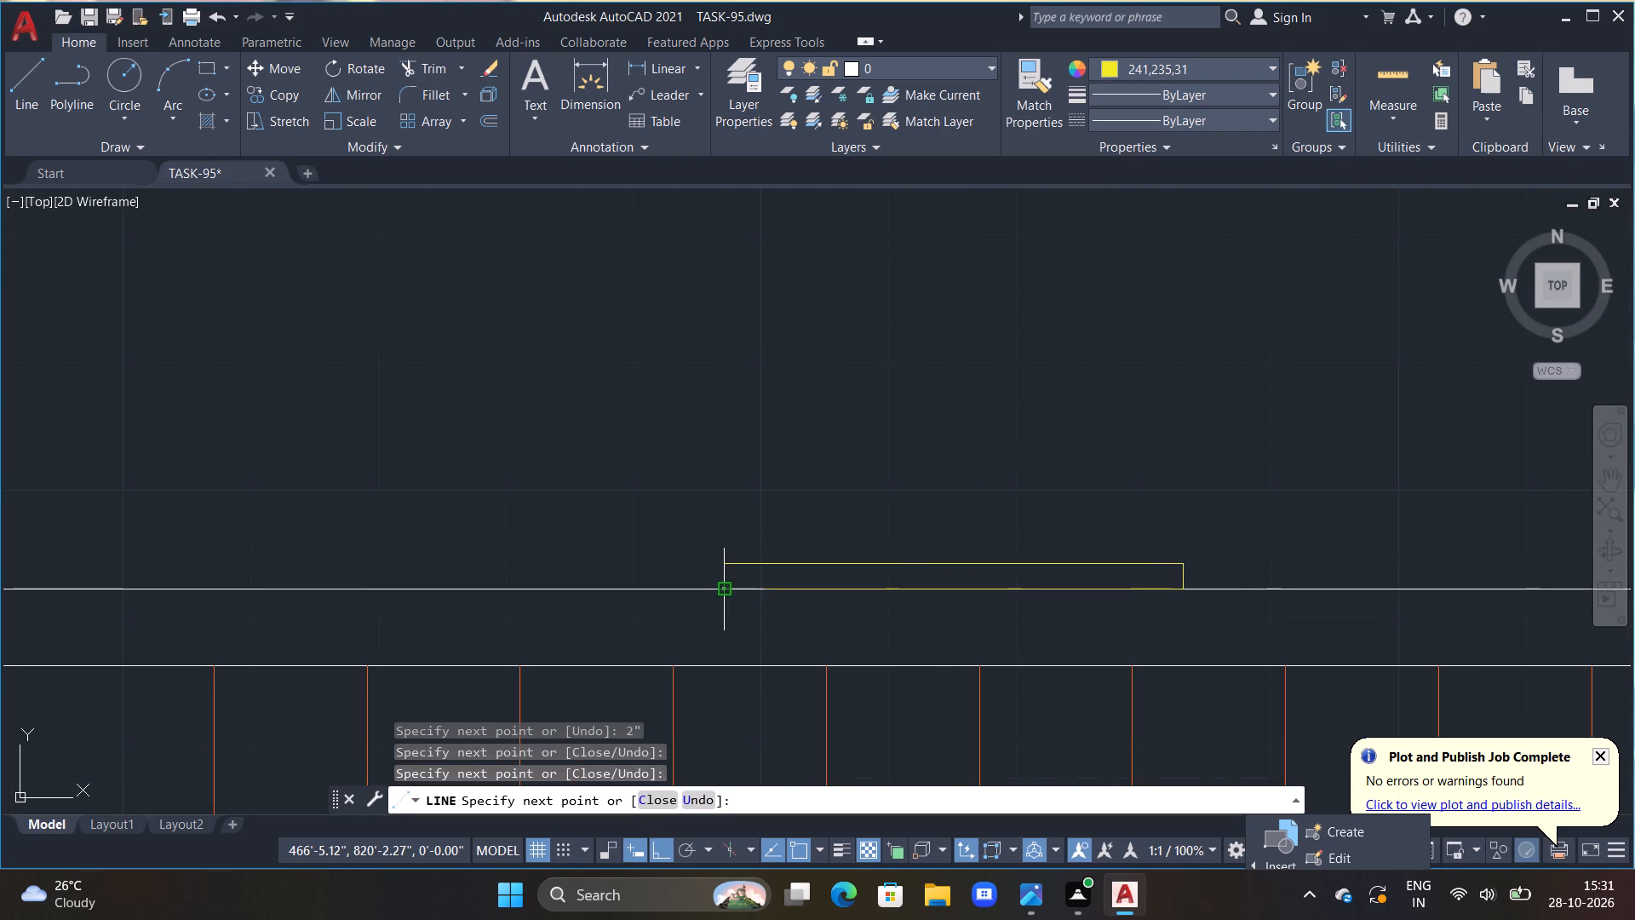
Draw the door swing as a three-point arc from the new leaf's free end to the kitchen's outer corner.
scroll(727, 591, down, 2)
middle_drag(817, 480, 516, 529)
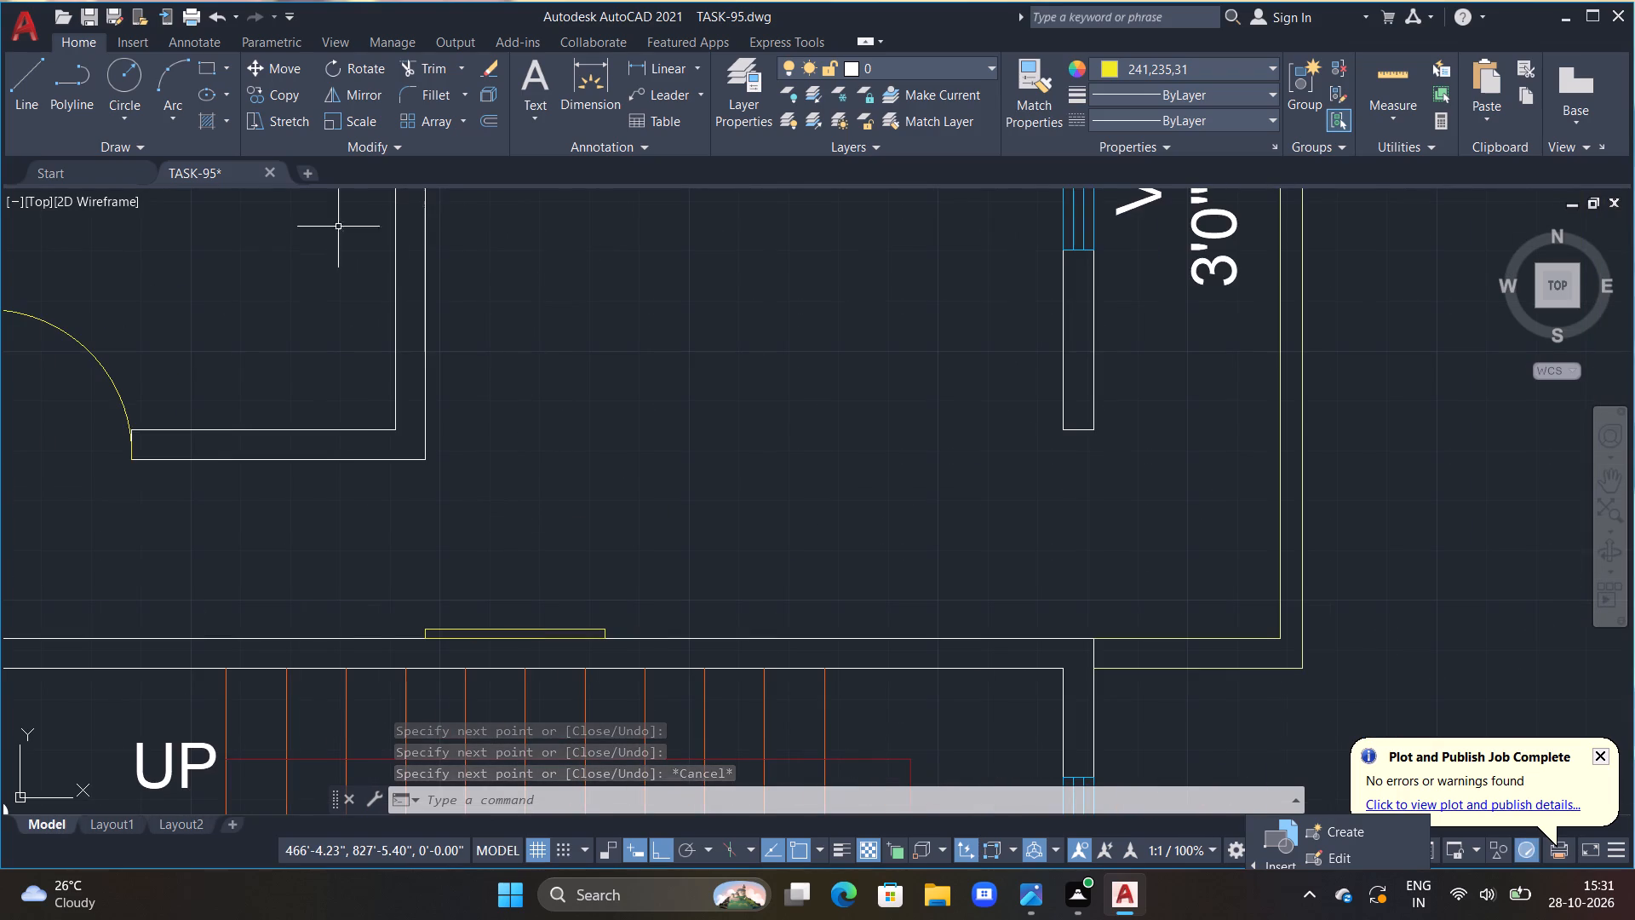
click(159, 76)
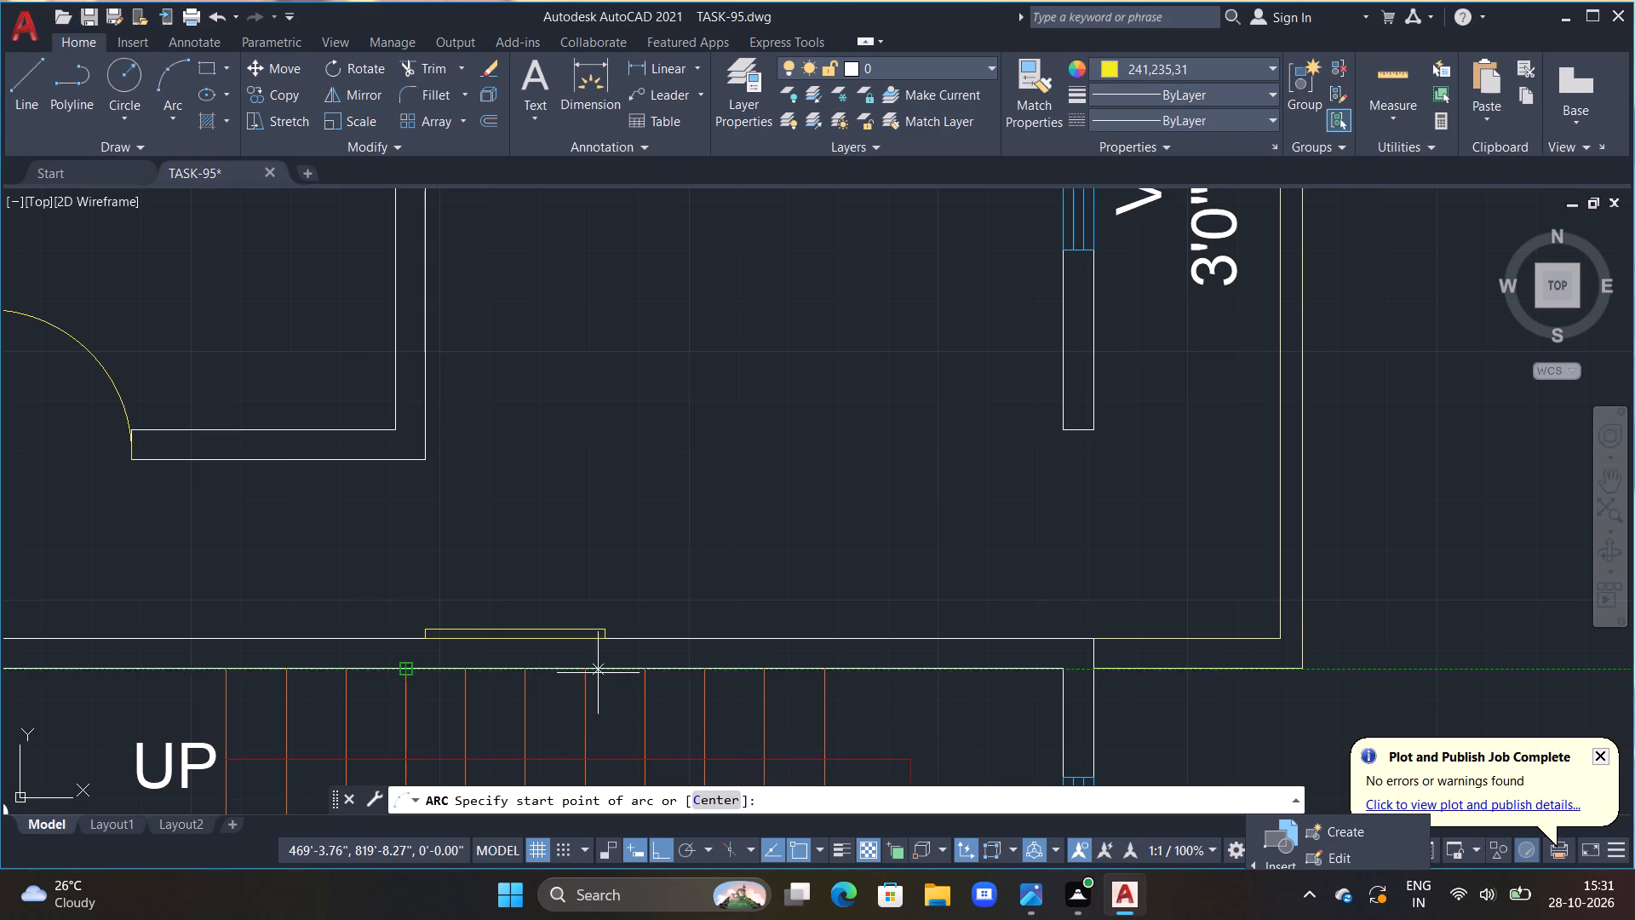
double_click(599, 637)
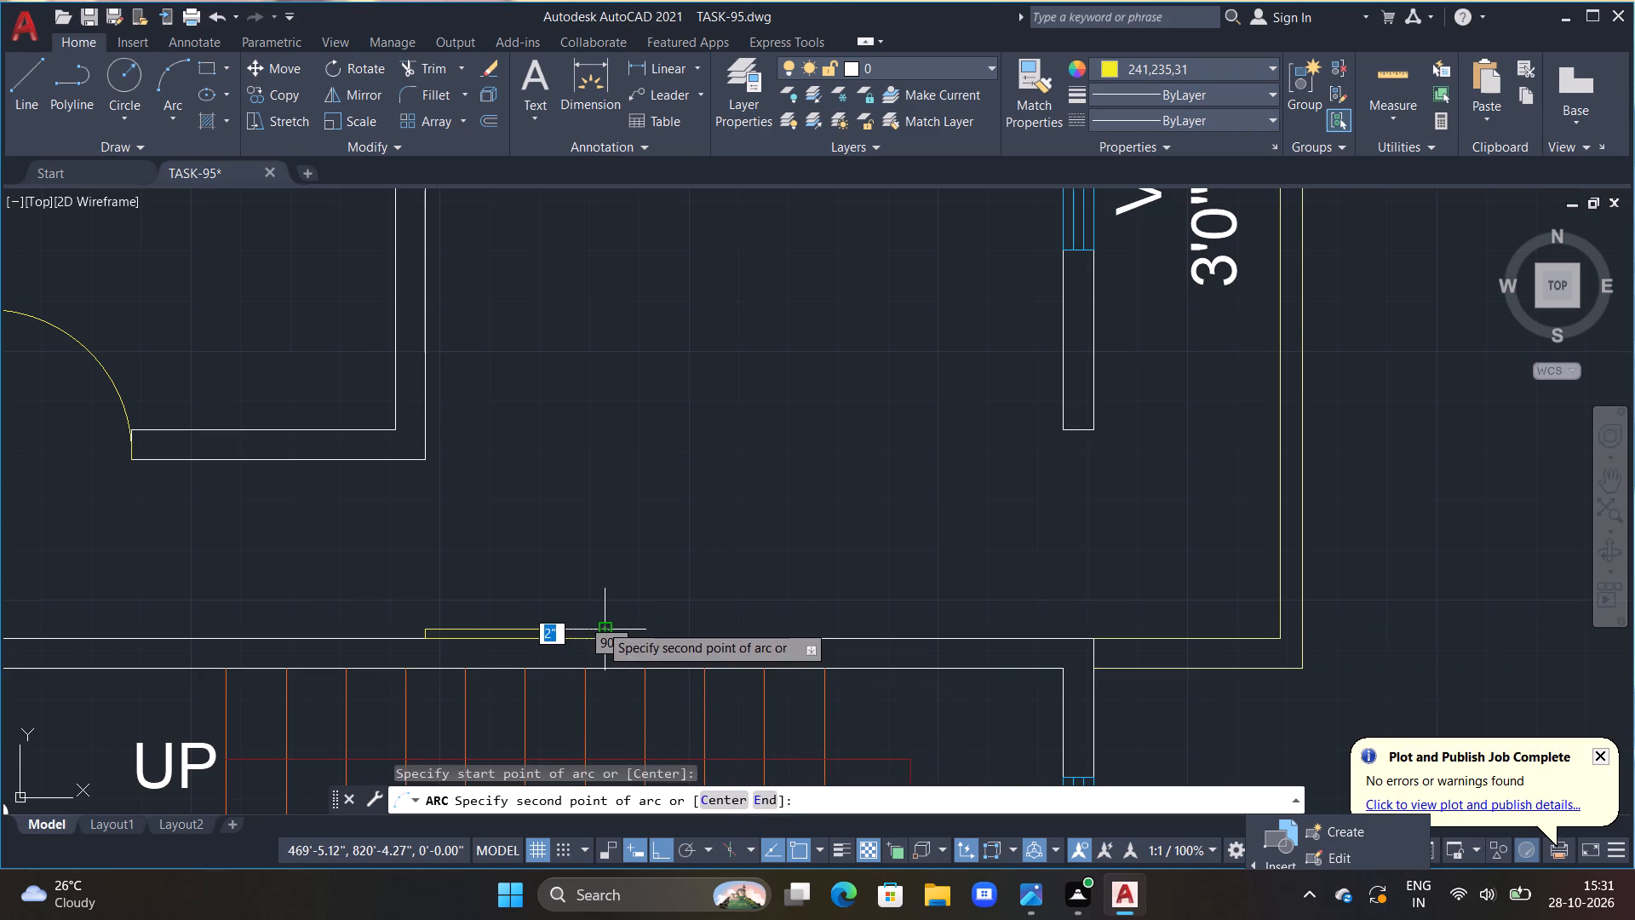
click(599, 624)
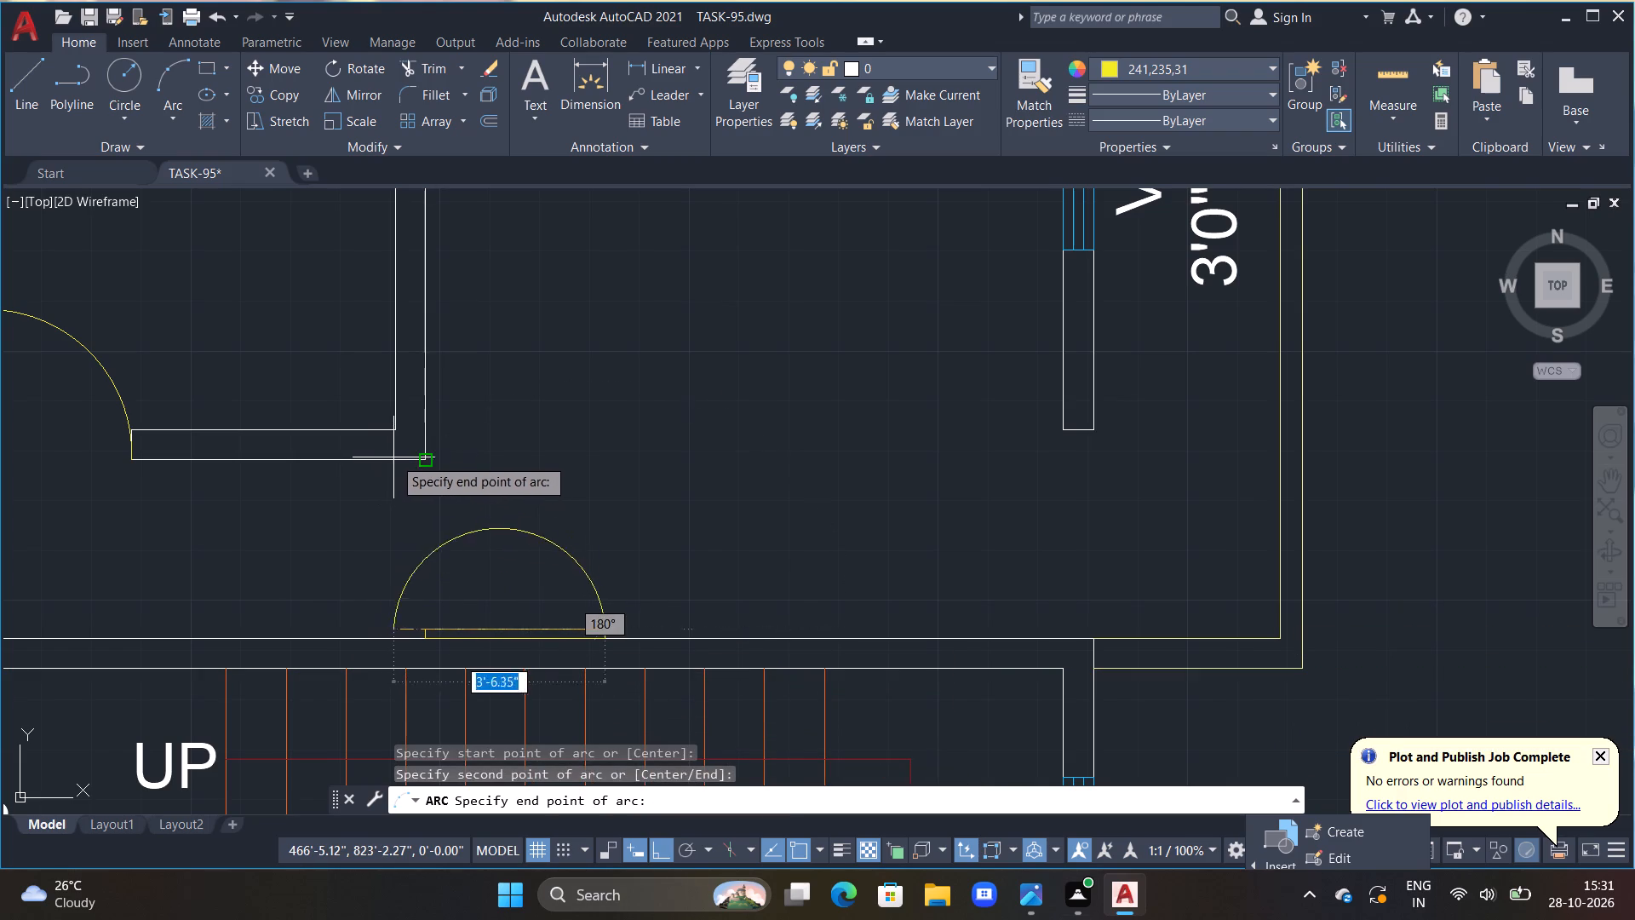
click(416, 459)
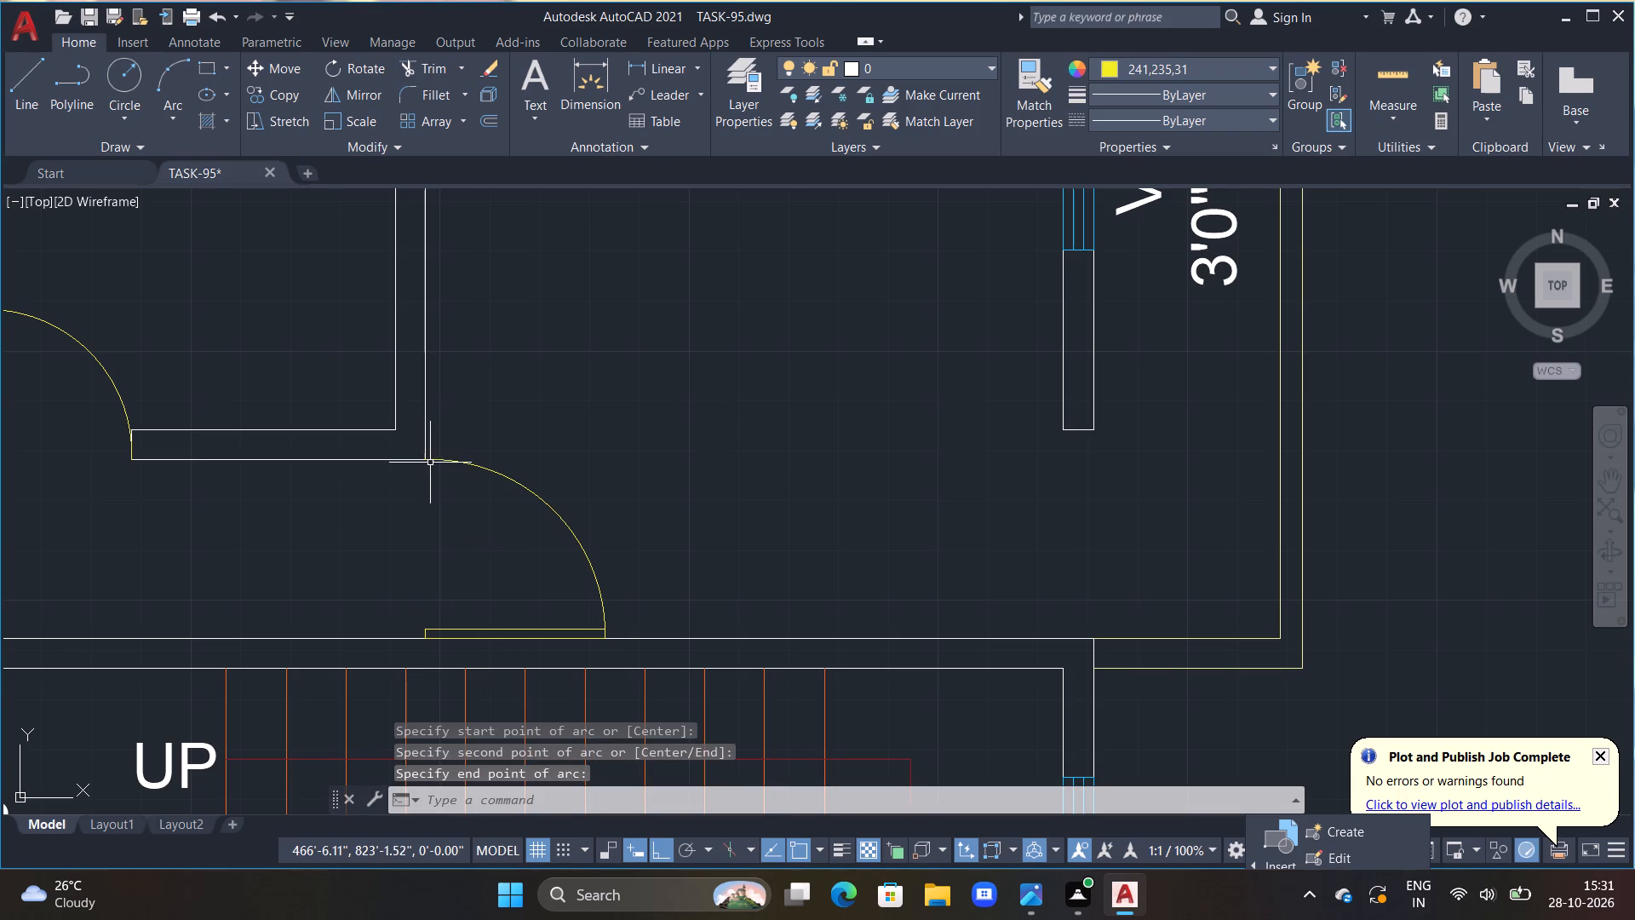
Draw a 3'6" horizontal line along the stair wall into the veranda, starting below the inner face of the M.BED–veranda wall.
scroll(479, 494, down, 2)
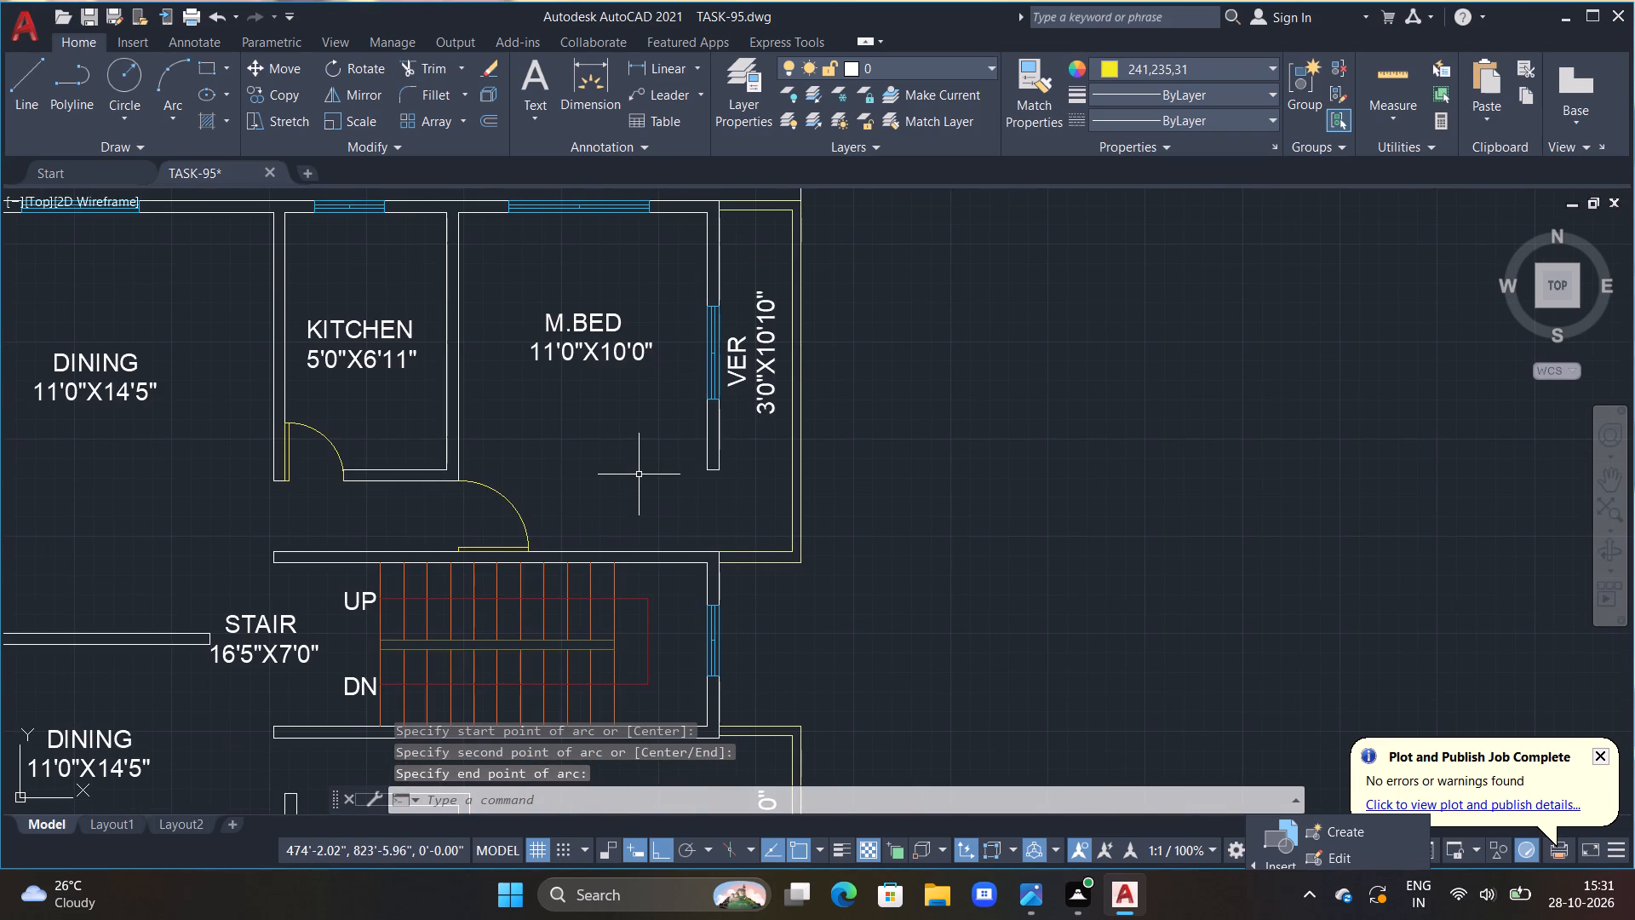
scroll(732, 487, up, 2)
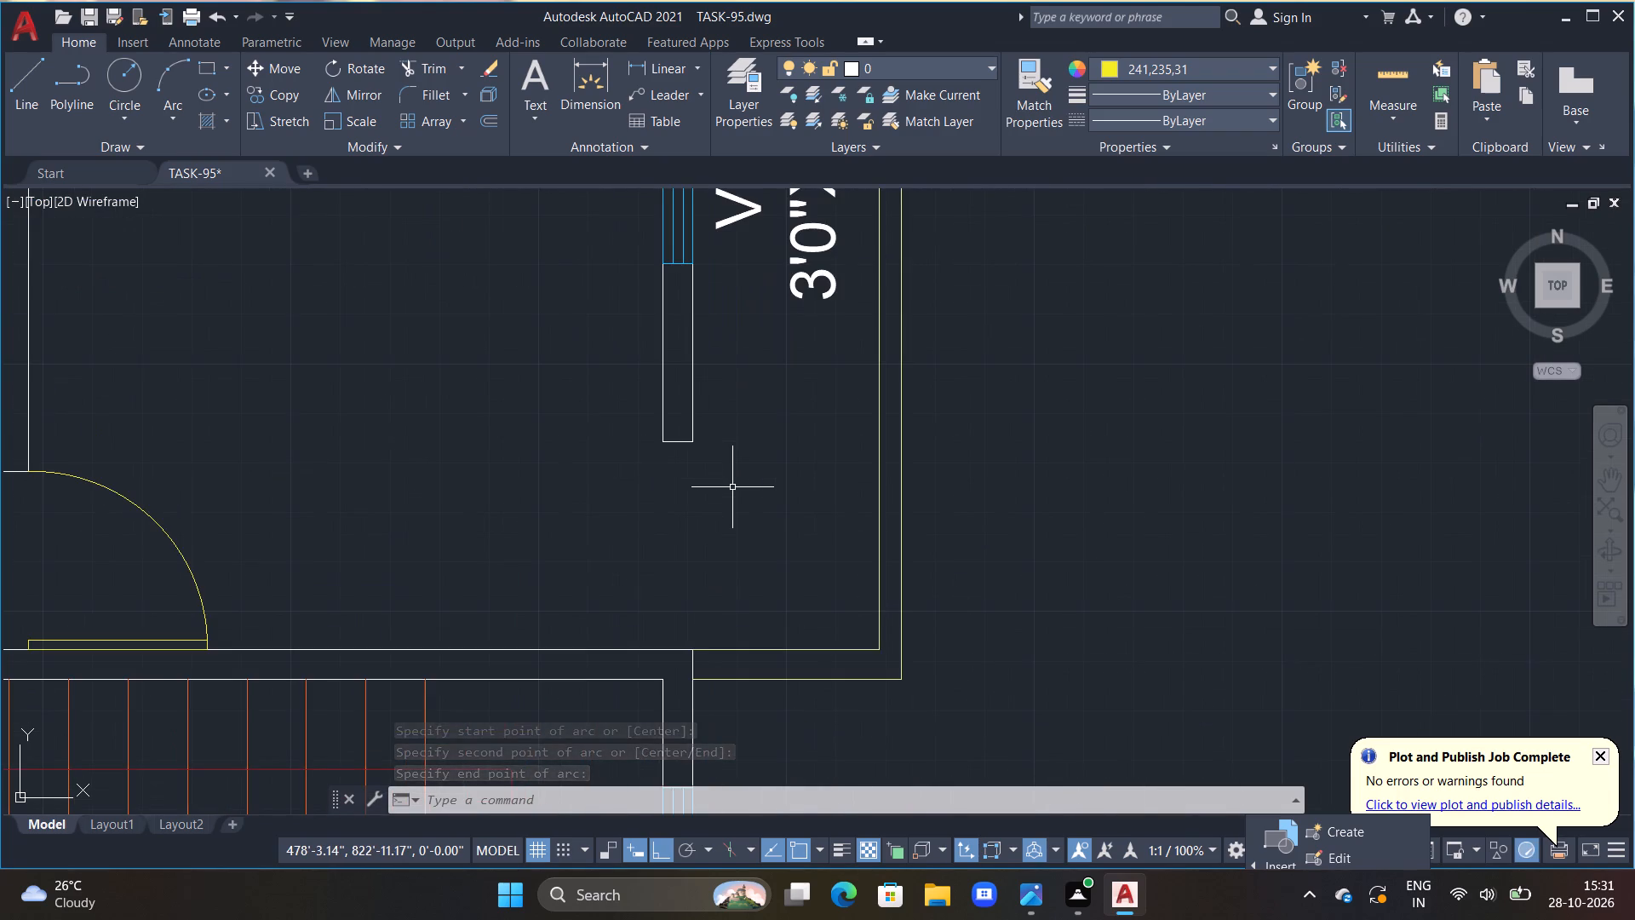
middle_drag(723, 486, 601, 492)
key(Escape)
key(Escape)
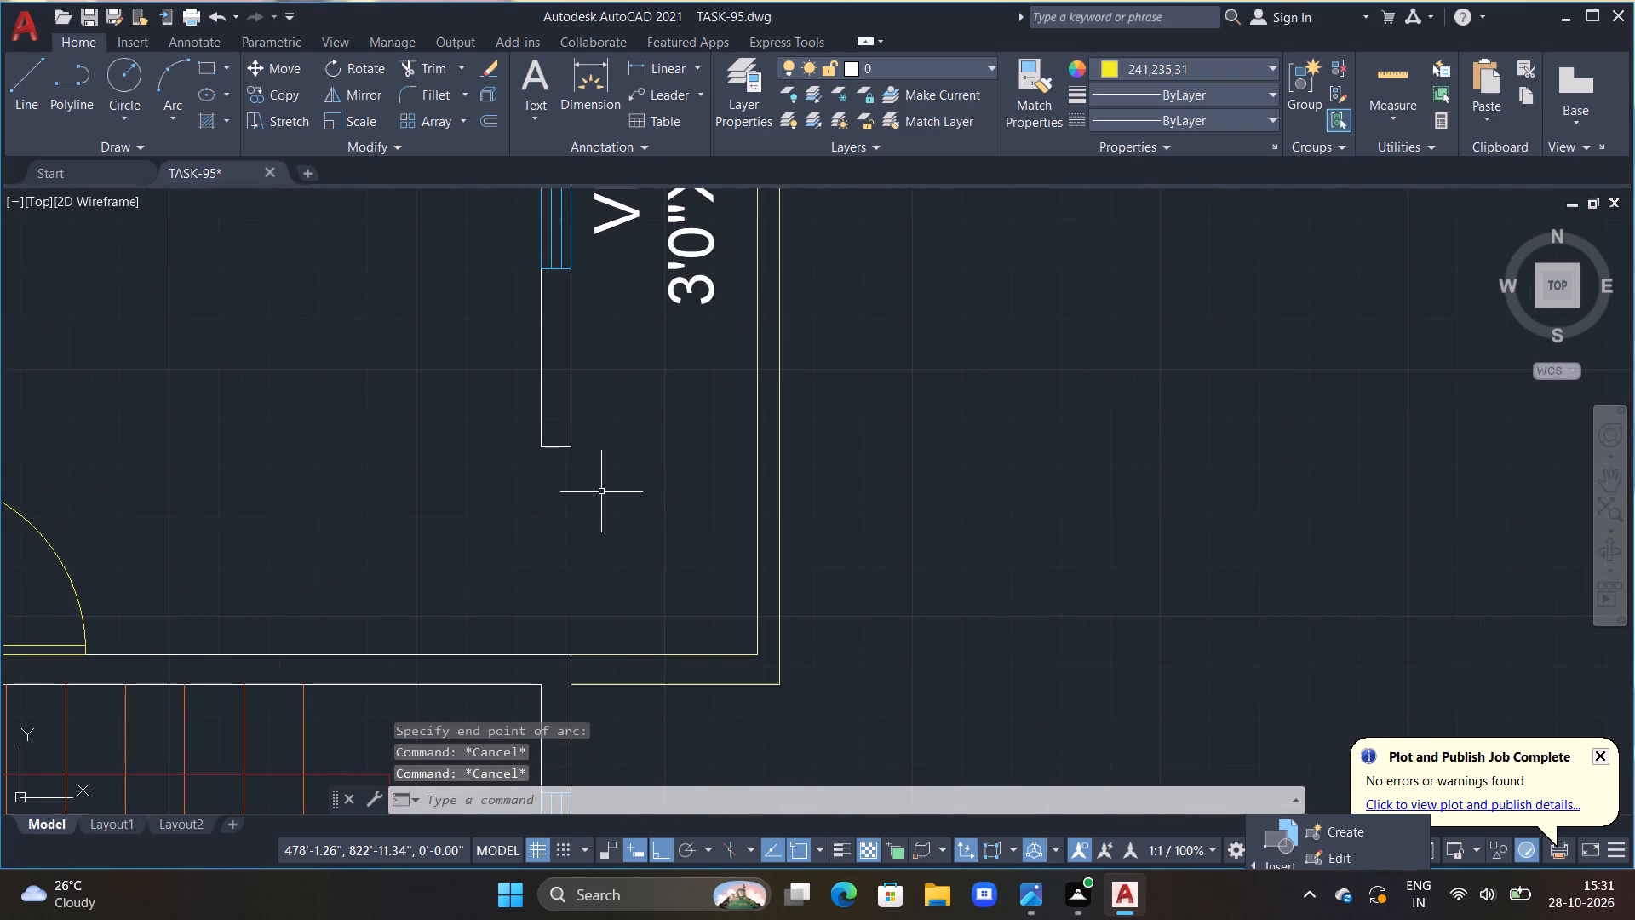
key(Escape)
text(l)
key(space)
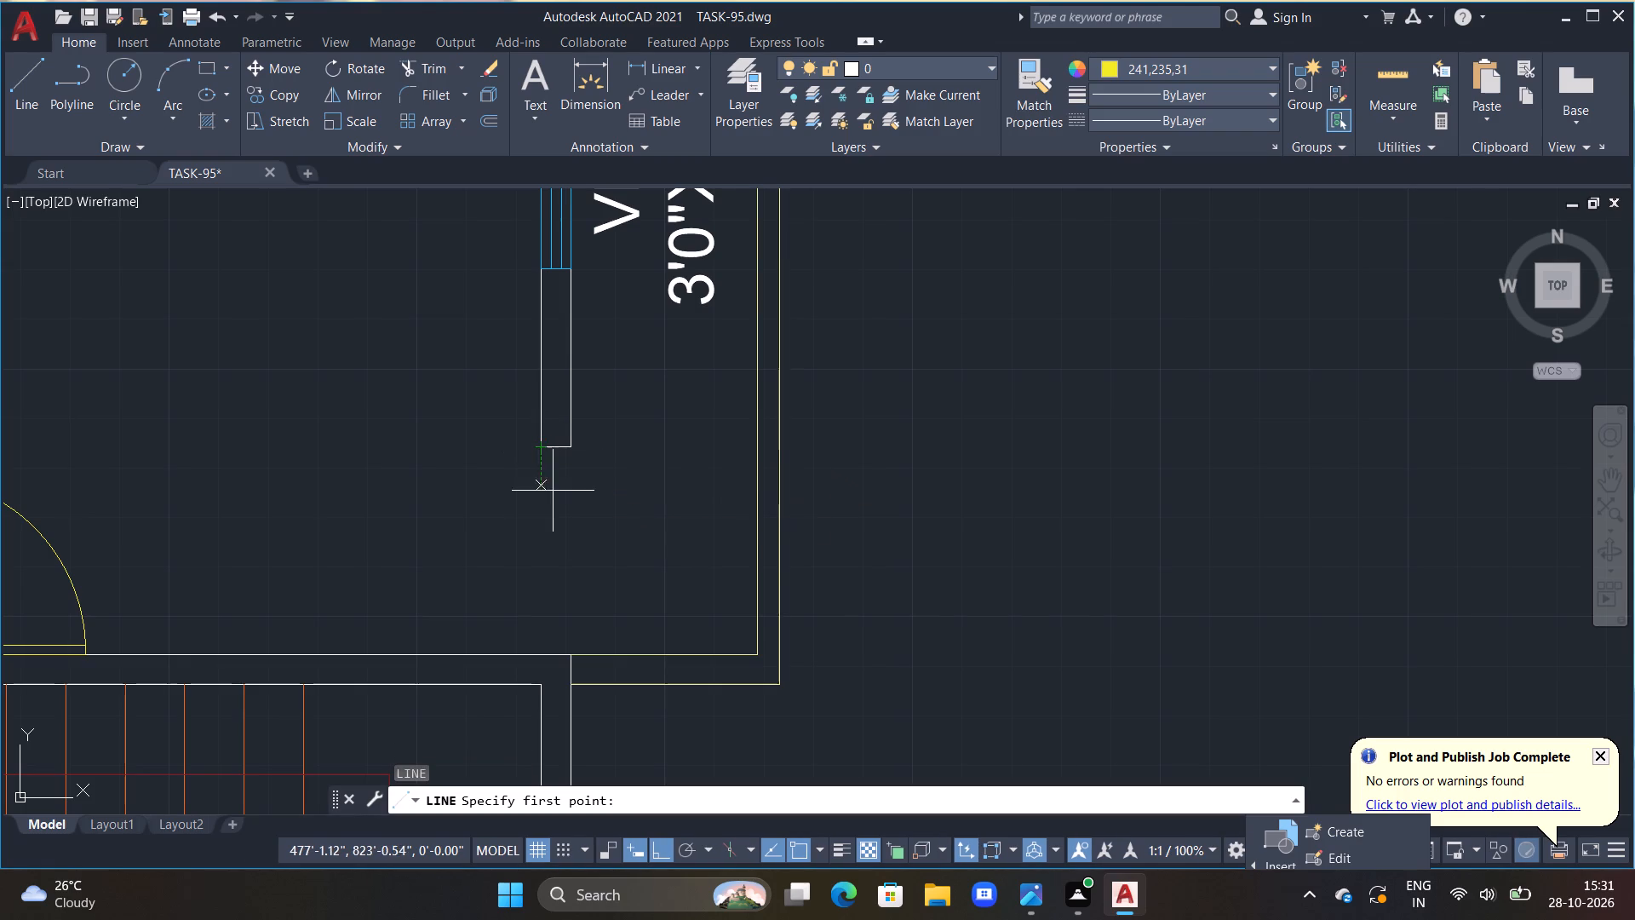
double_click(542, 657)
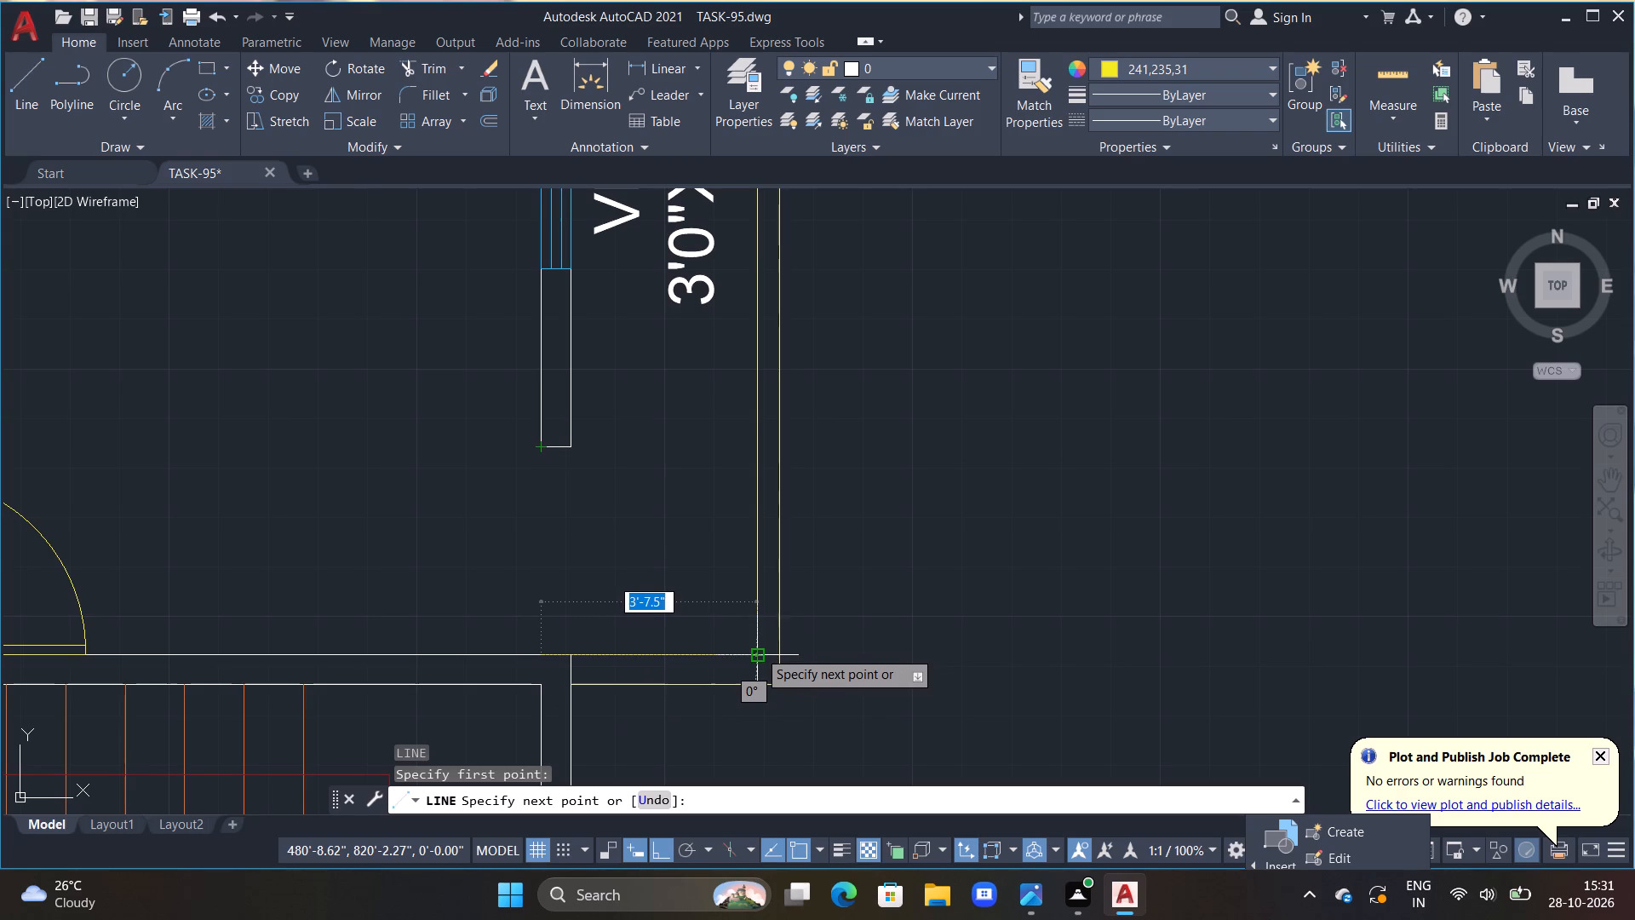
text(3'6")
key(Return)
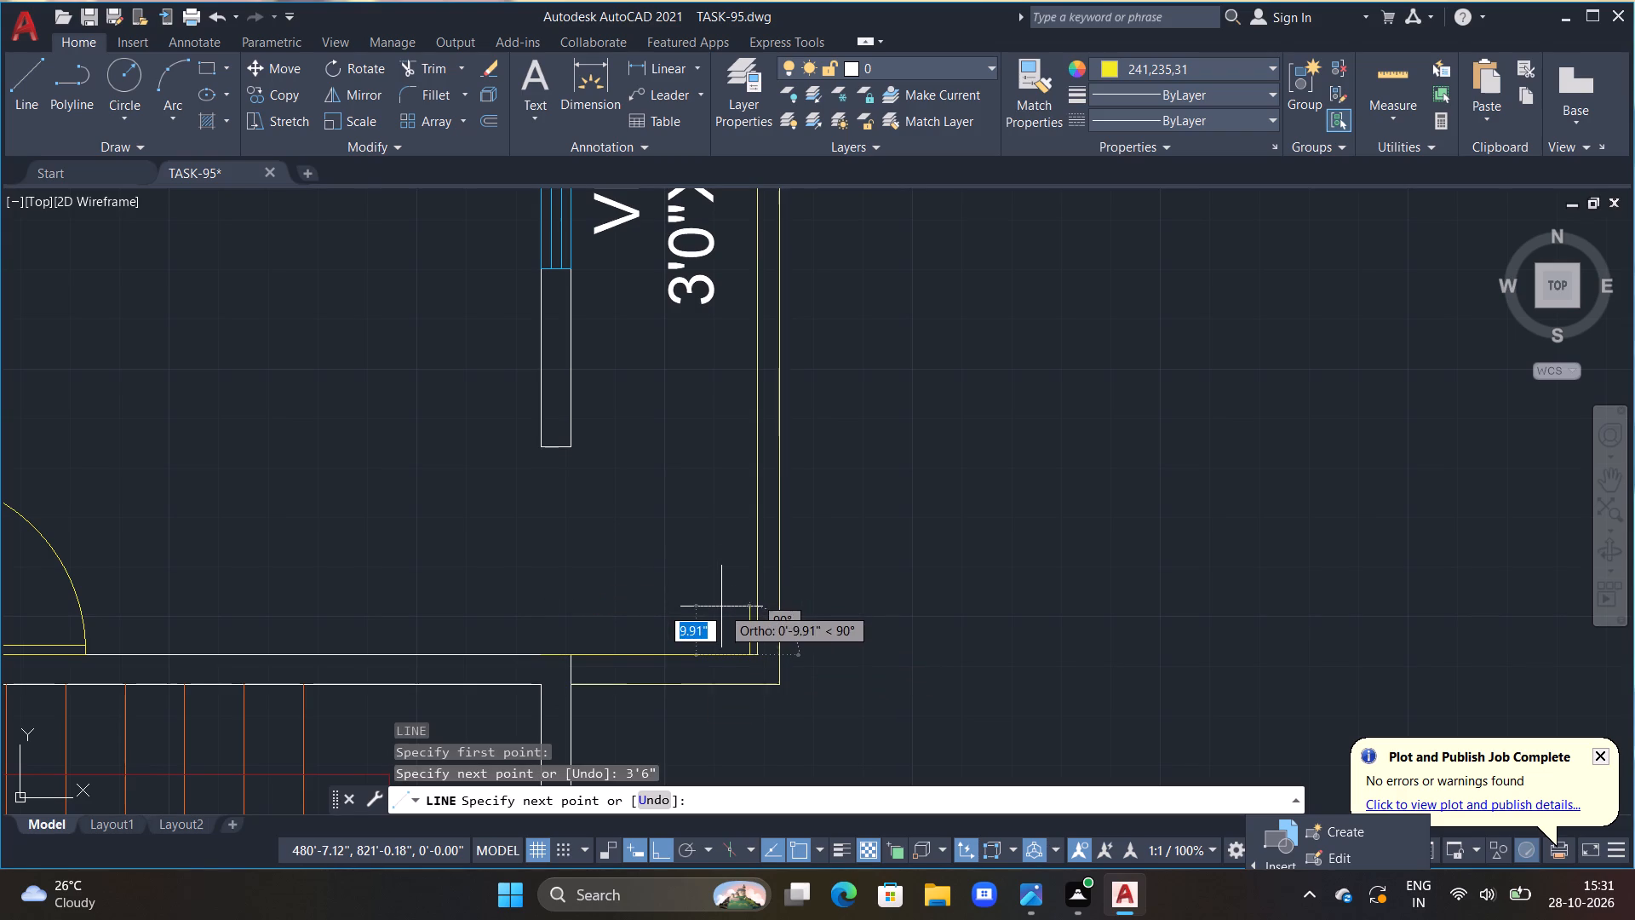
key(Escape)
key(Escape)
key(Escape)
key(Escape)
key(Escape)
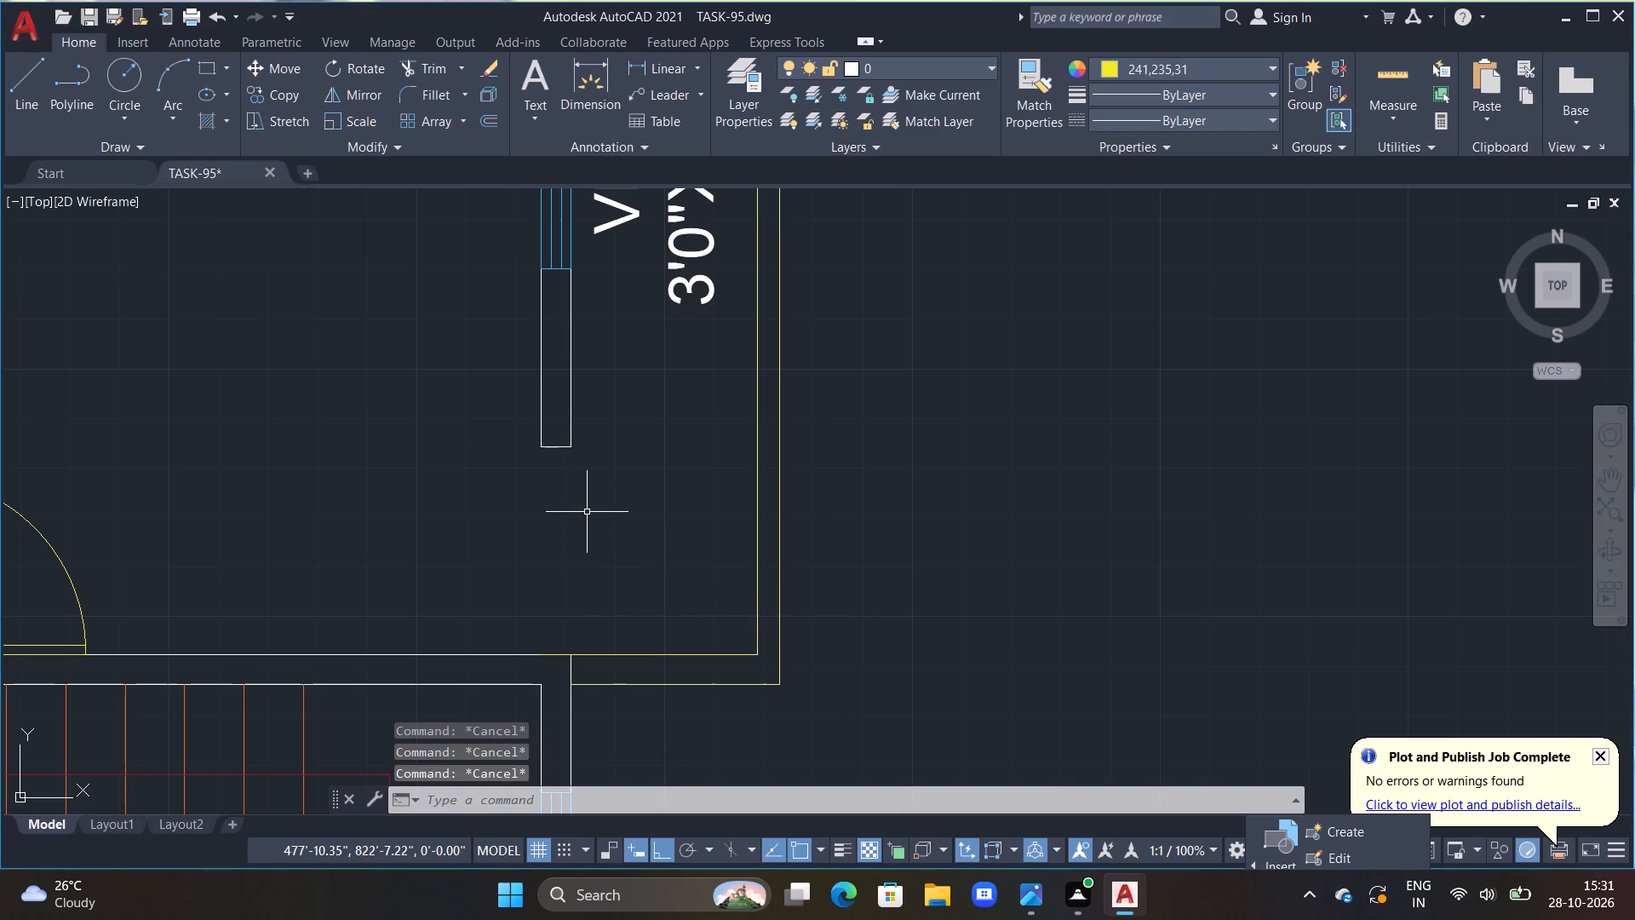
Offset the new horizontal line 1'6" upward into the opening between the M.BED and the veranda.
text(off 1)
text('6")
key(Return)
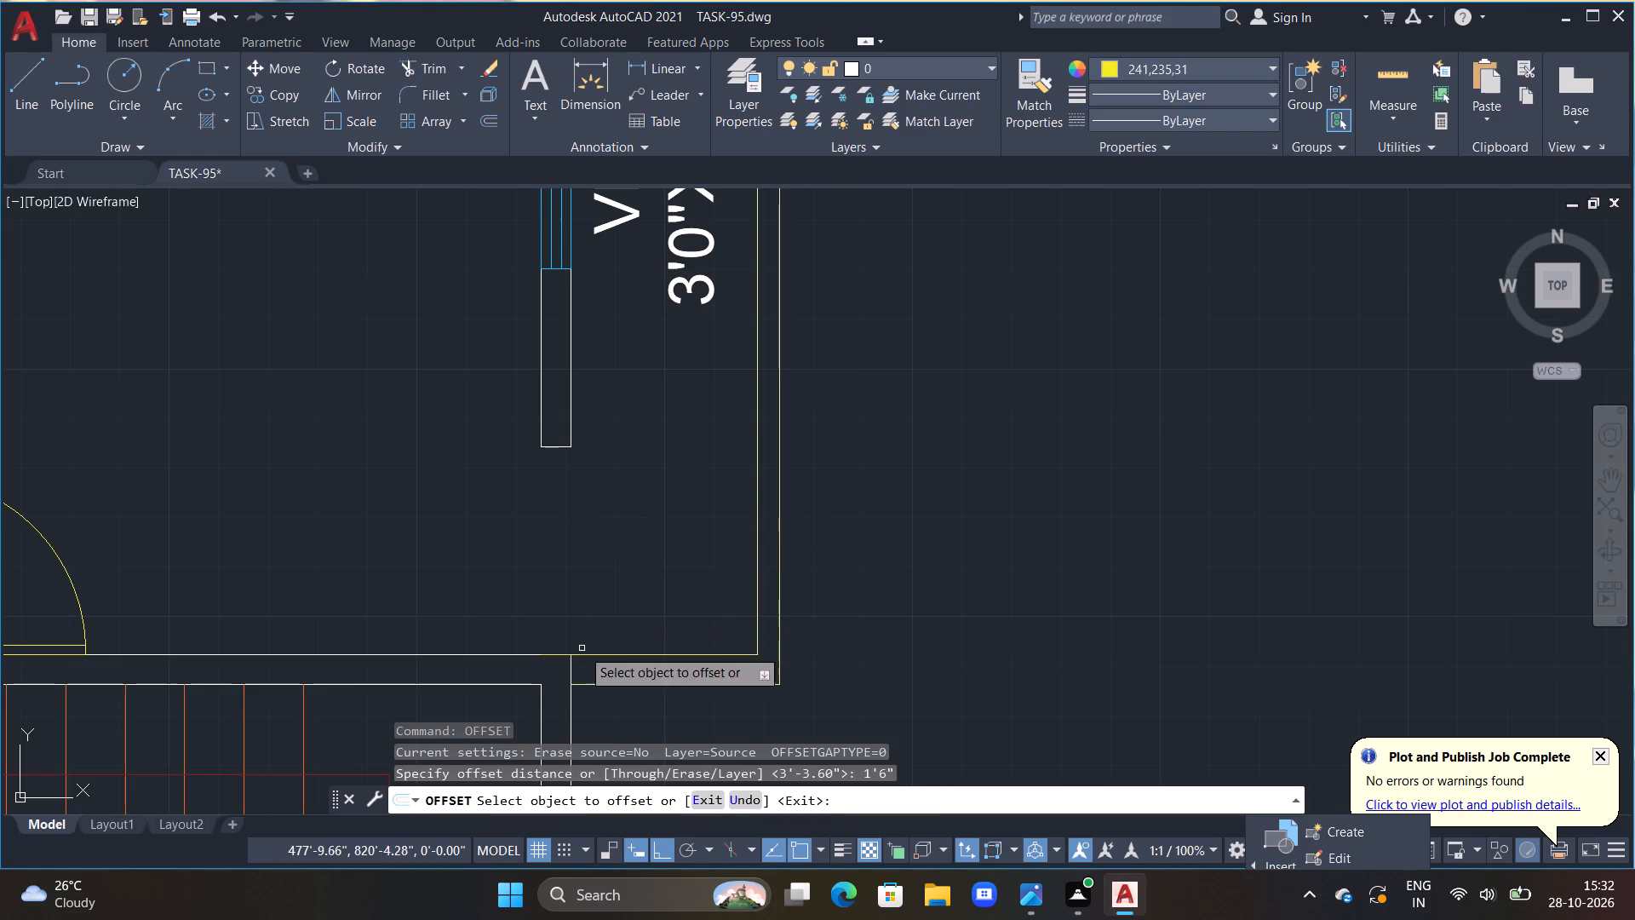
triple_click(550, 653)
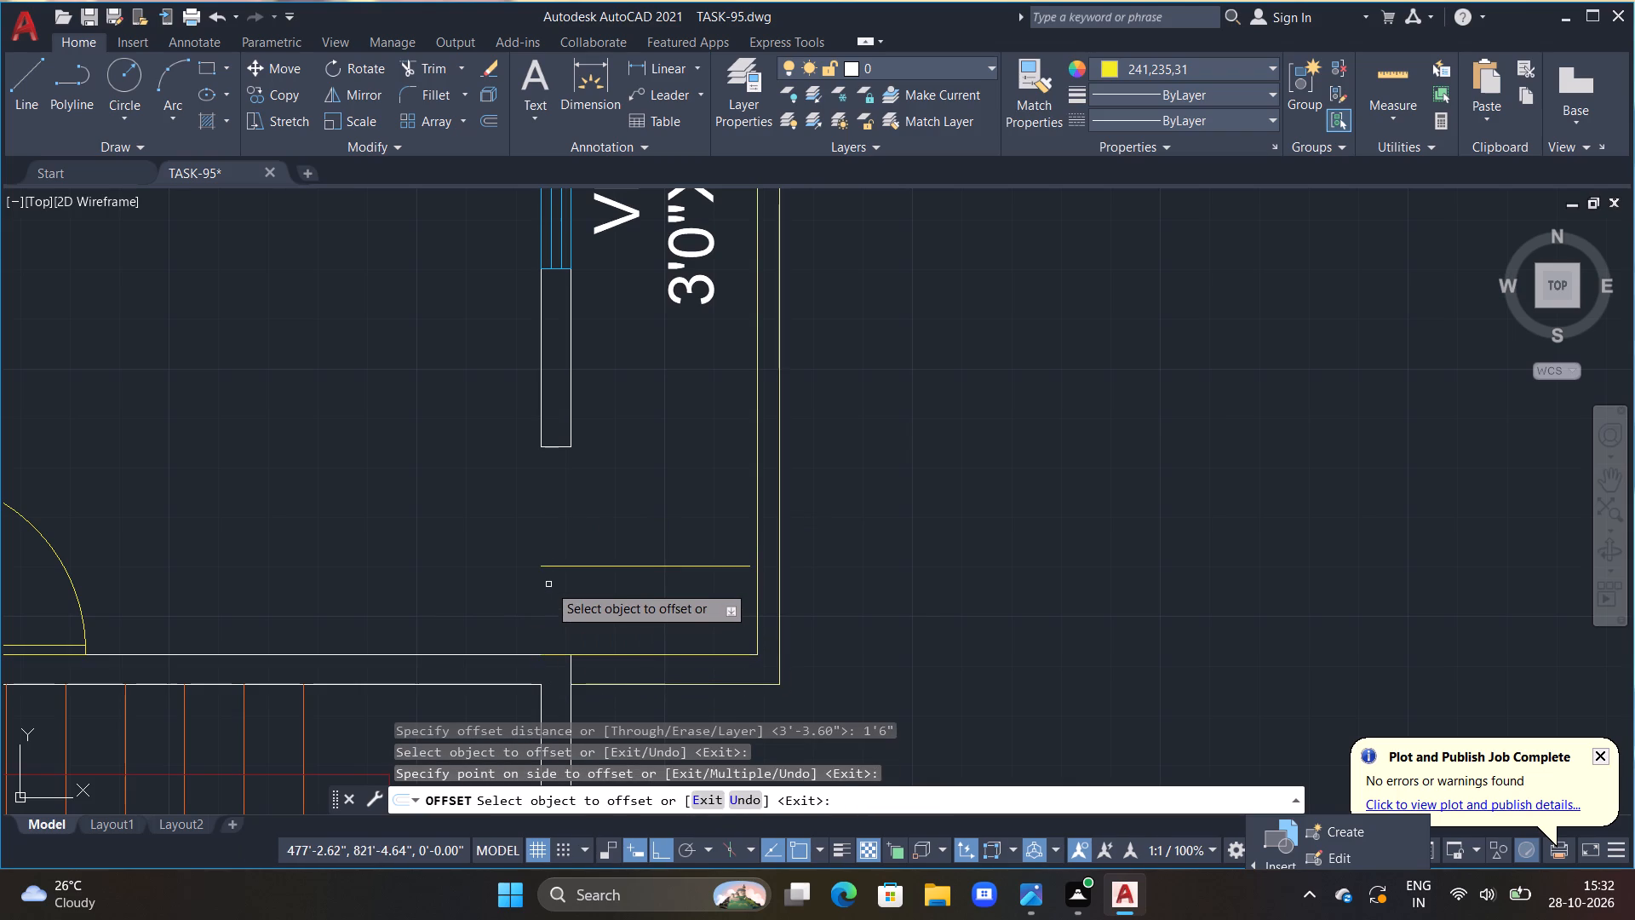
double_click(548, 584)
key(Escape)
key(Escape)
key(Escape)
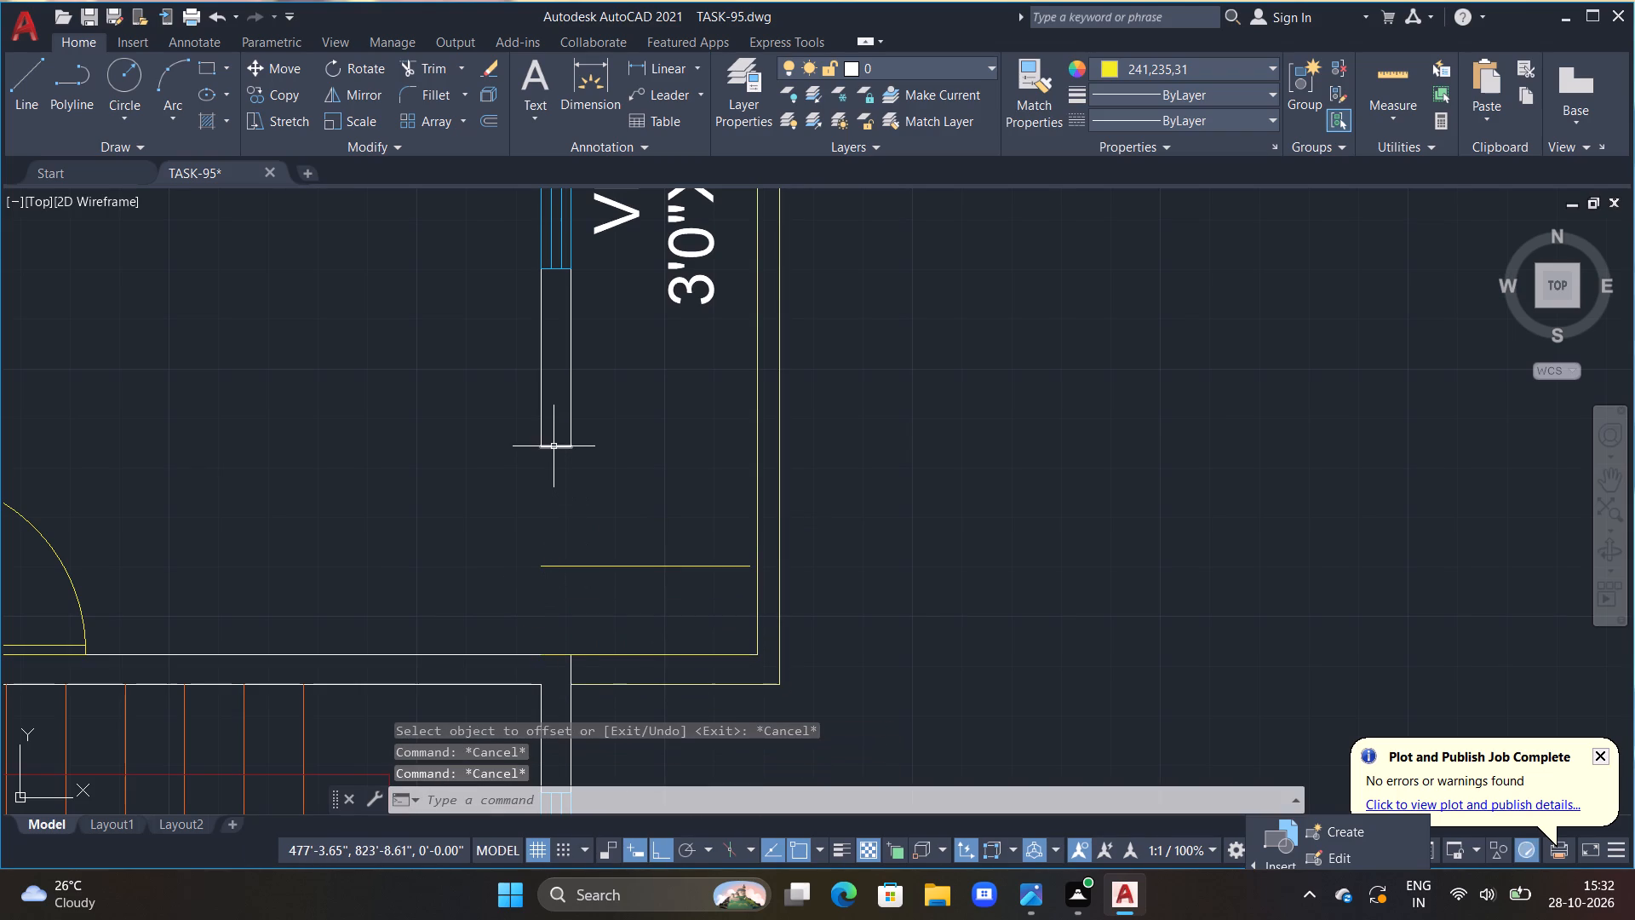
Erase the end line of the M.BED–veranda wall and extend both wall faces down to the offset line.
click(554, 446)
key(Delete)
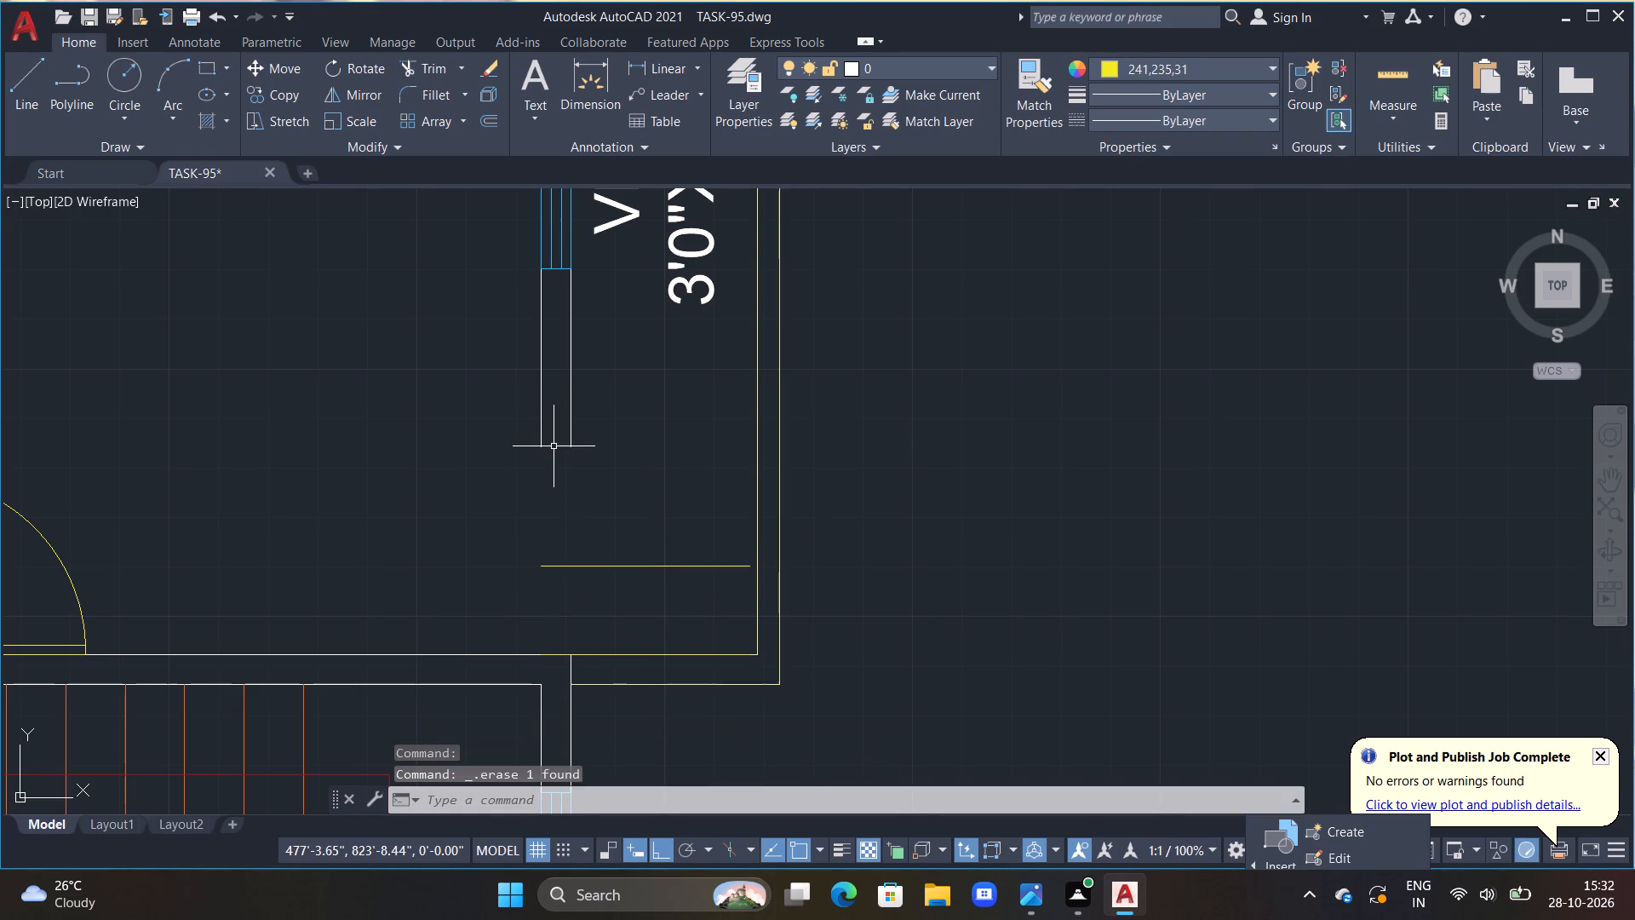
text(ex)
key(space)
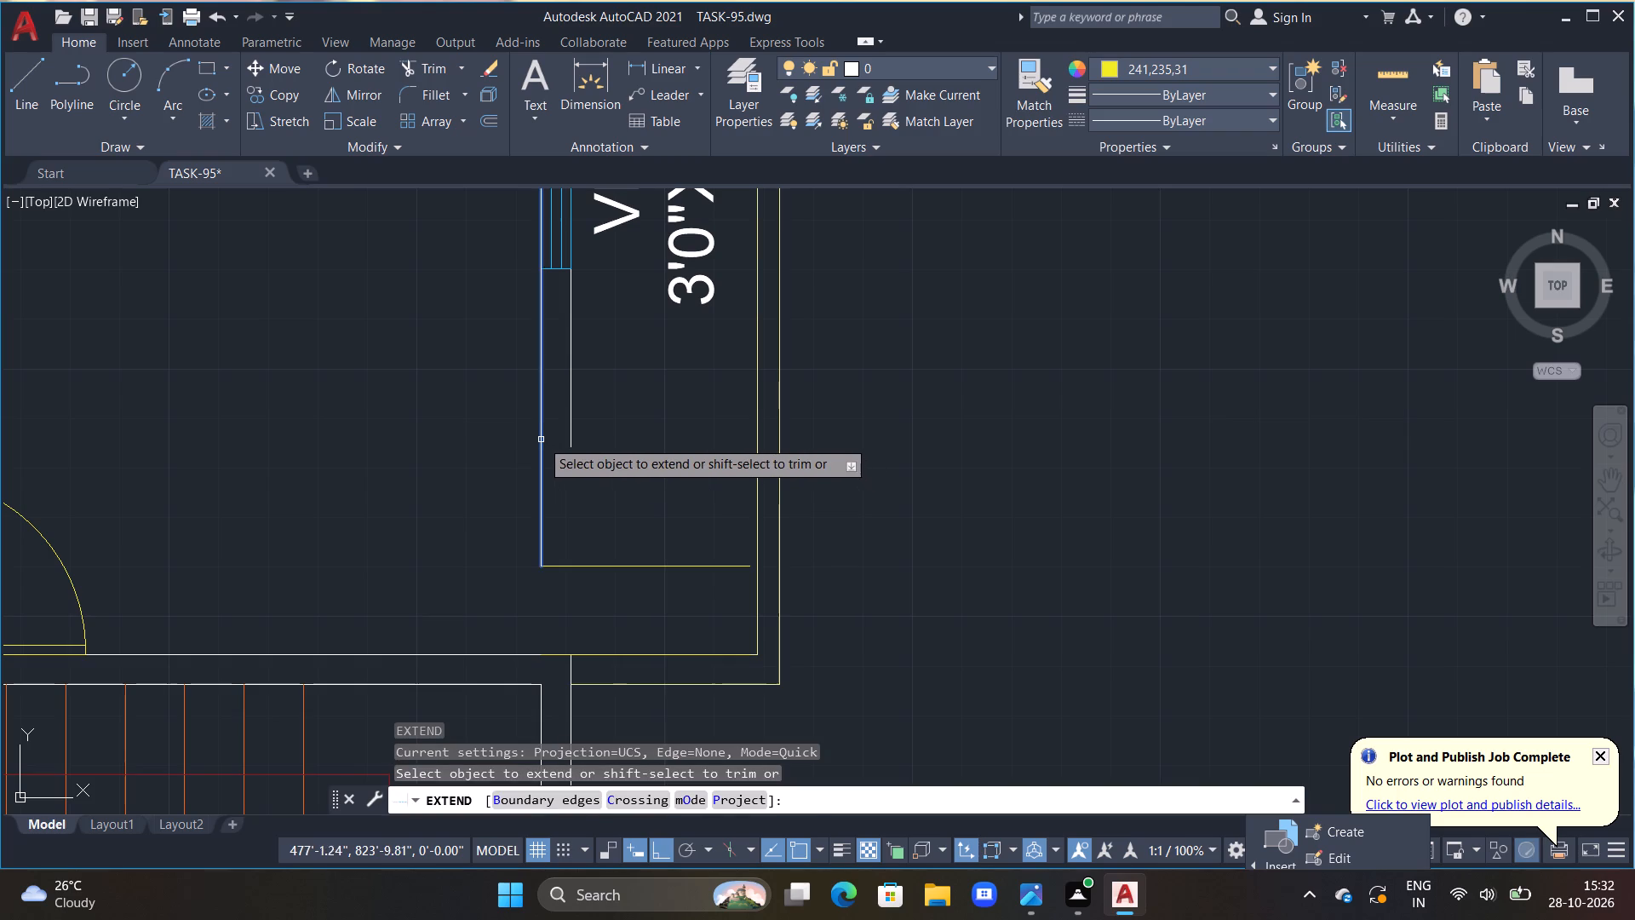
click(540, 439)
click(570, 435)
key(Escape)
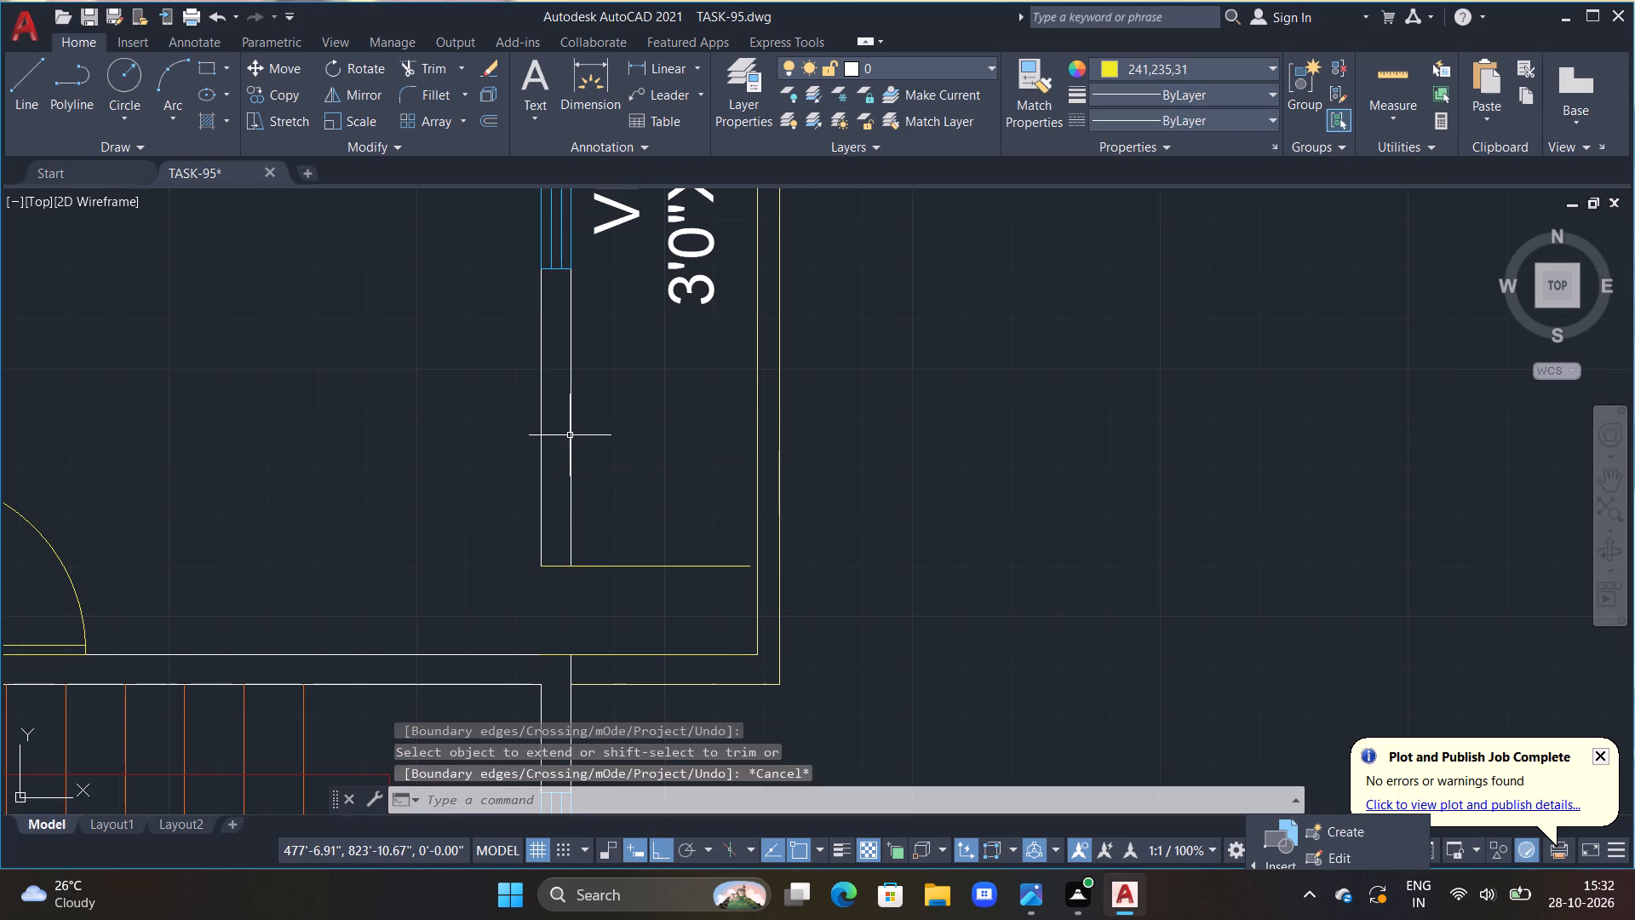
Trim the part of the offset line projecting into the veranda, leaving it as the wall's end cap.
text(tr)
key(space)
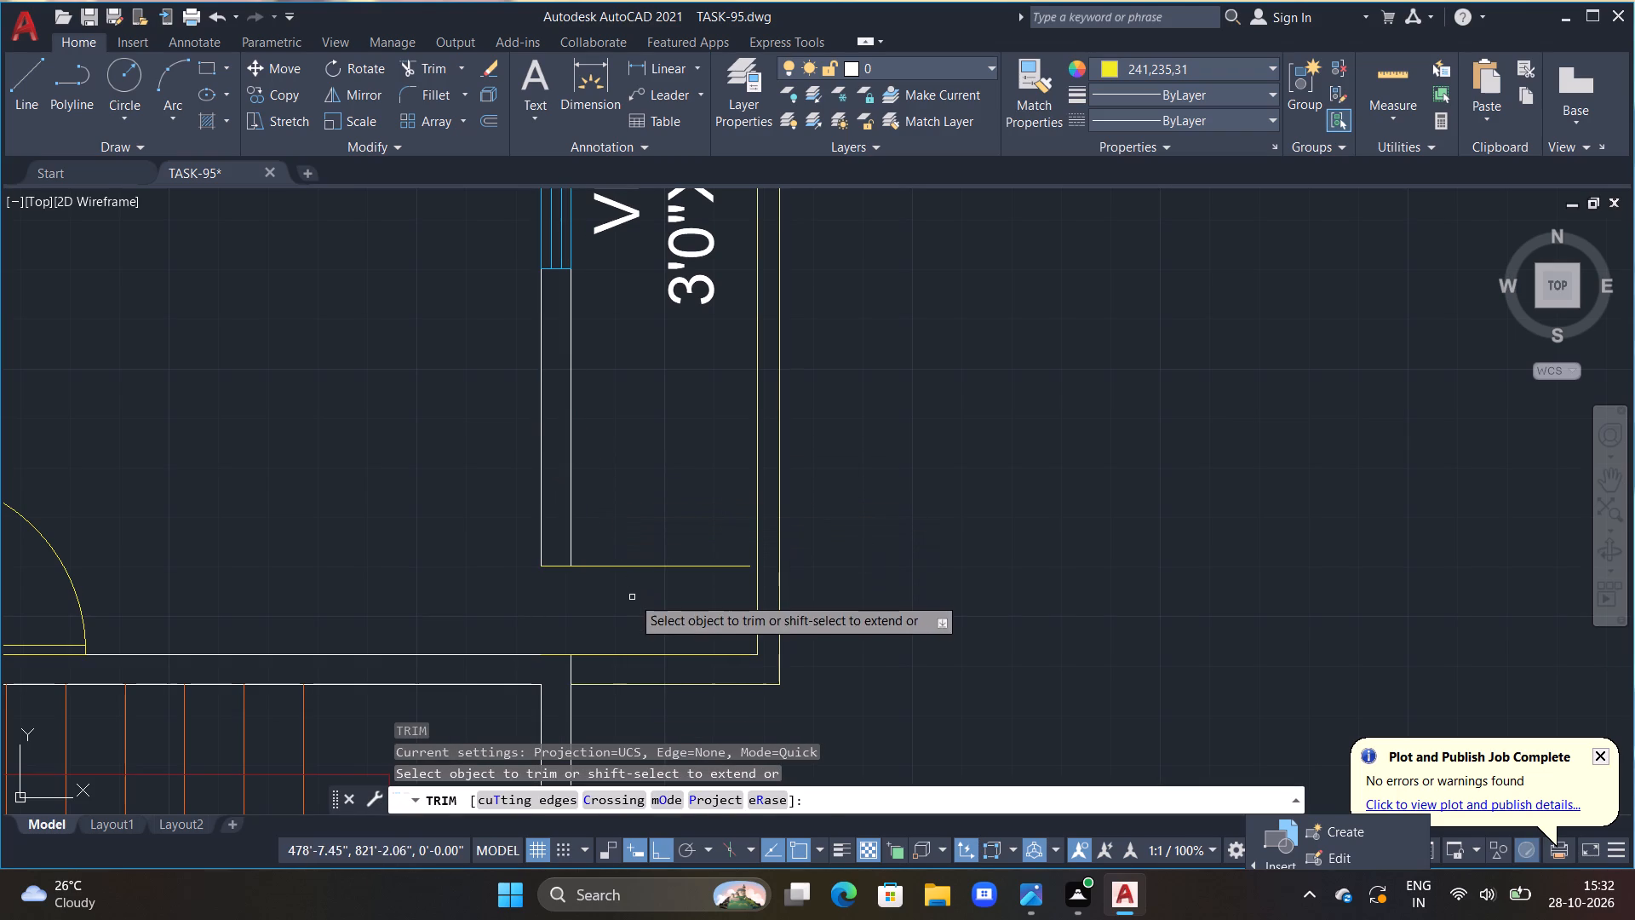
drag(632, 582, 633, 561)
key(Escape)
key(Escape)
key(Escape)
key(Escape)
key(Escape)
key(Escape)
key(Escape)
key(Escape)
key(Escape)
key(Escape)
key(Escape)
key(Escape)
key(Escape)
key(Escape)
key(Escape)
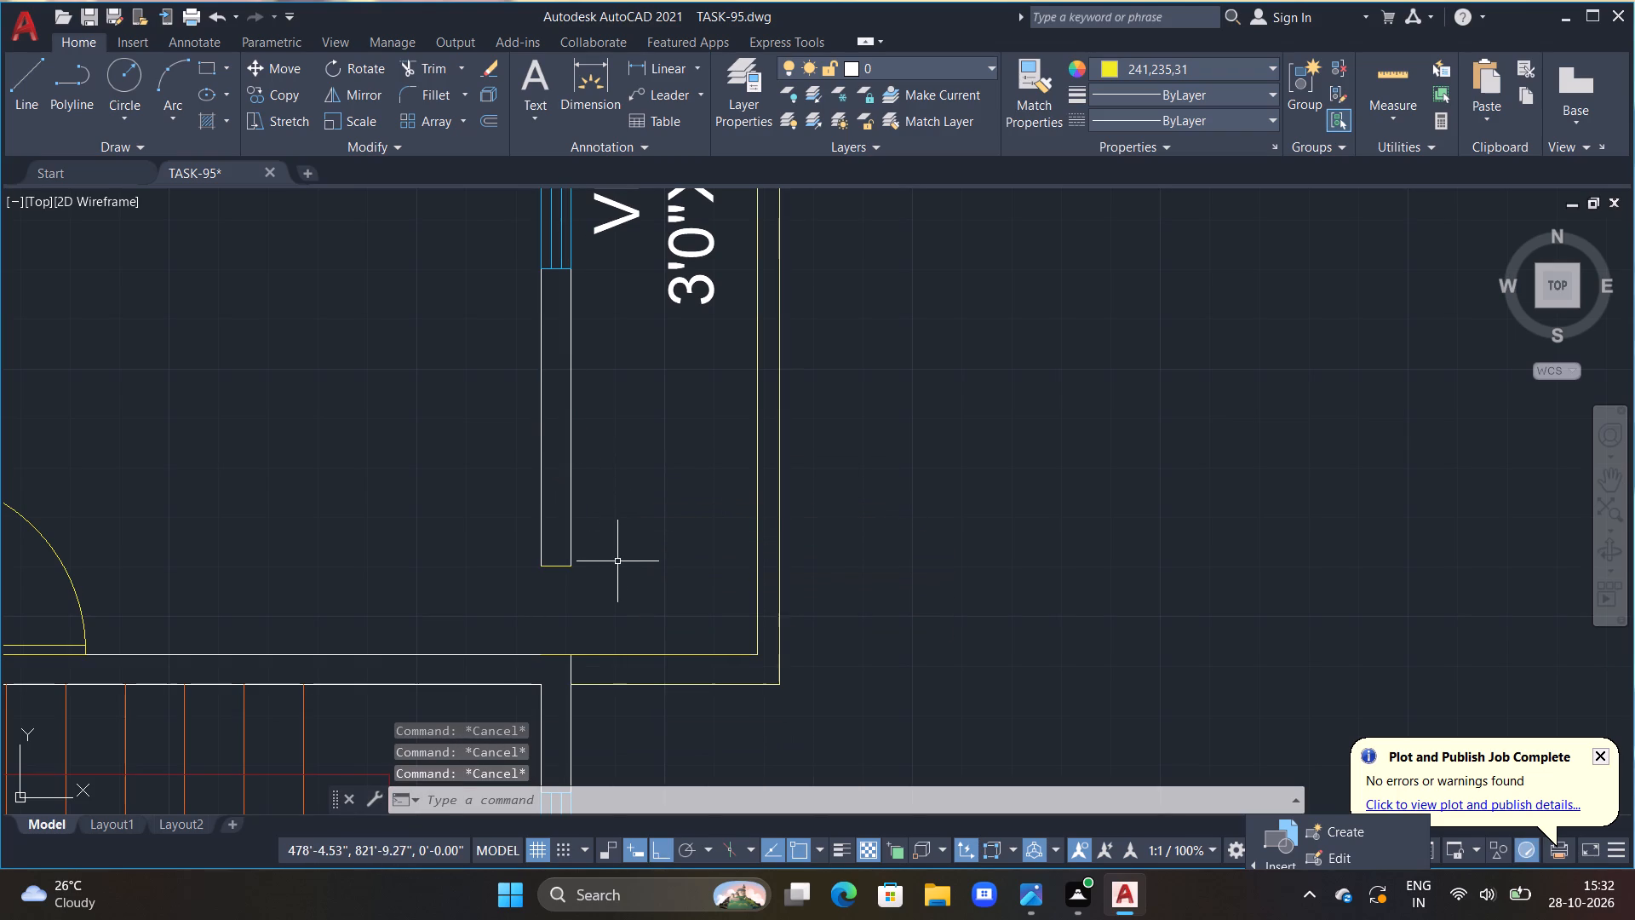
Draw a 1'6" by 2" door leaf on the stair wall face at the upper unit's M.BED–veranda opening, starting at the wall's inner face.
middle_drag(617, 561, 684, 474)
text(l)
key(space)
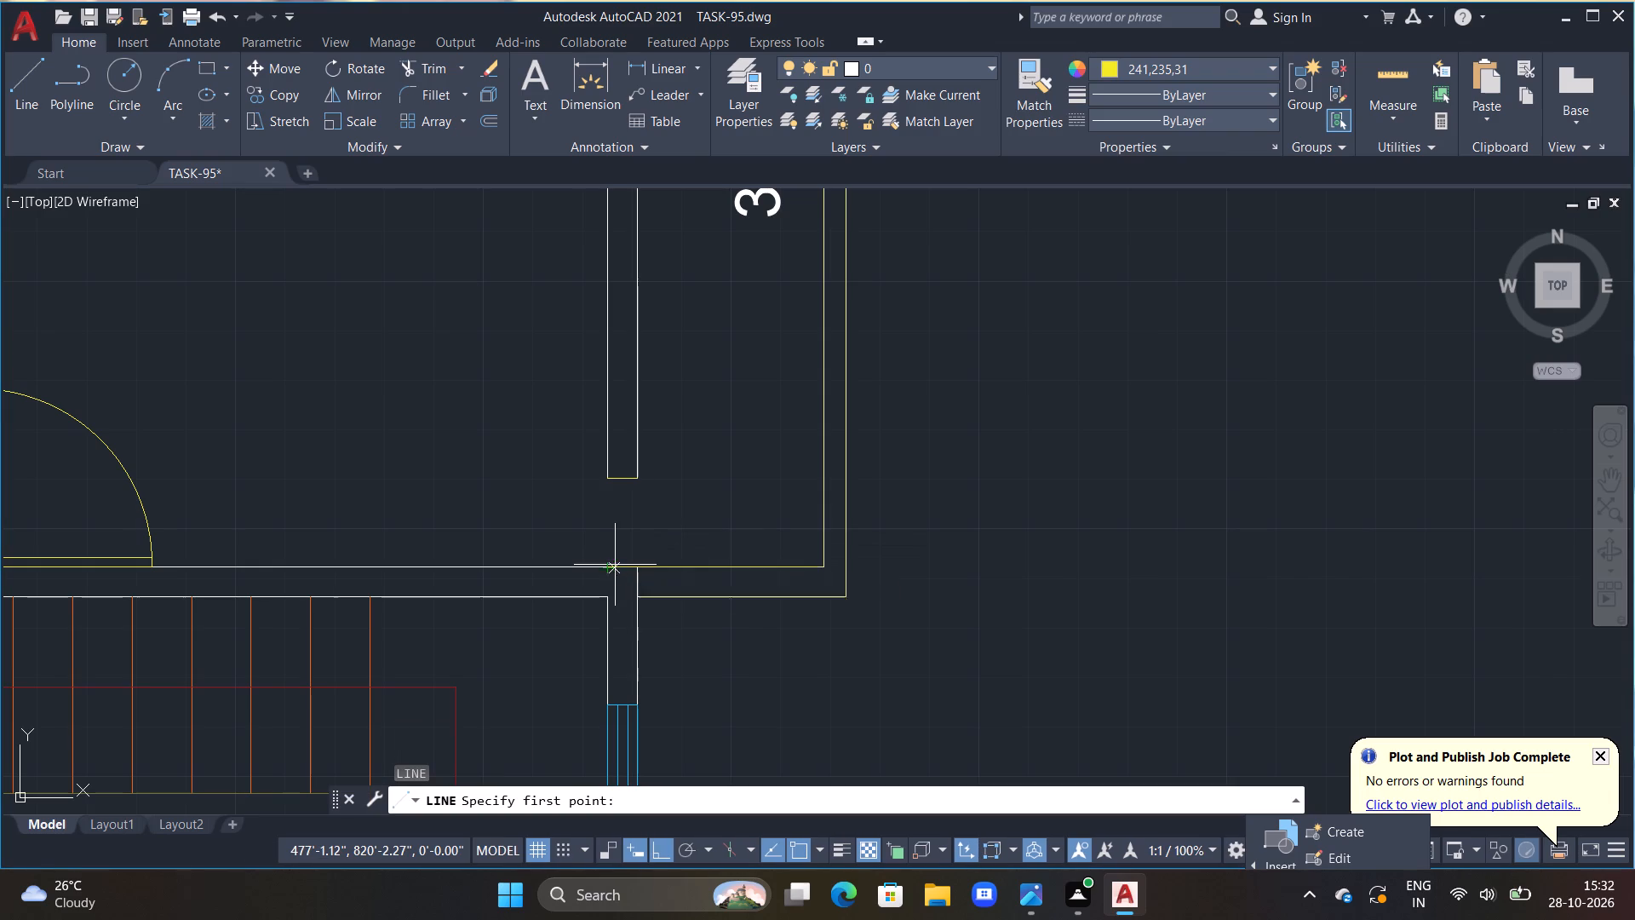
click(614, 565)
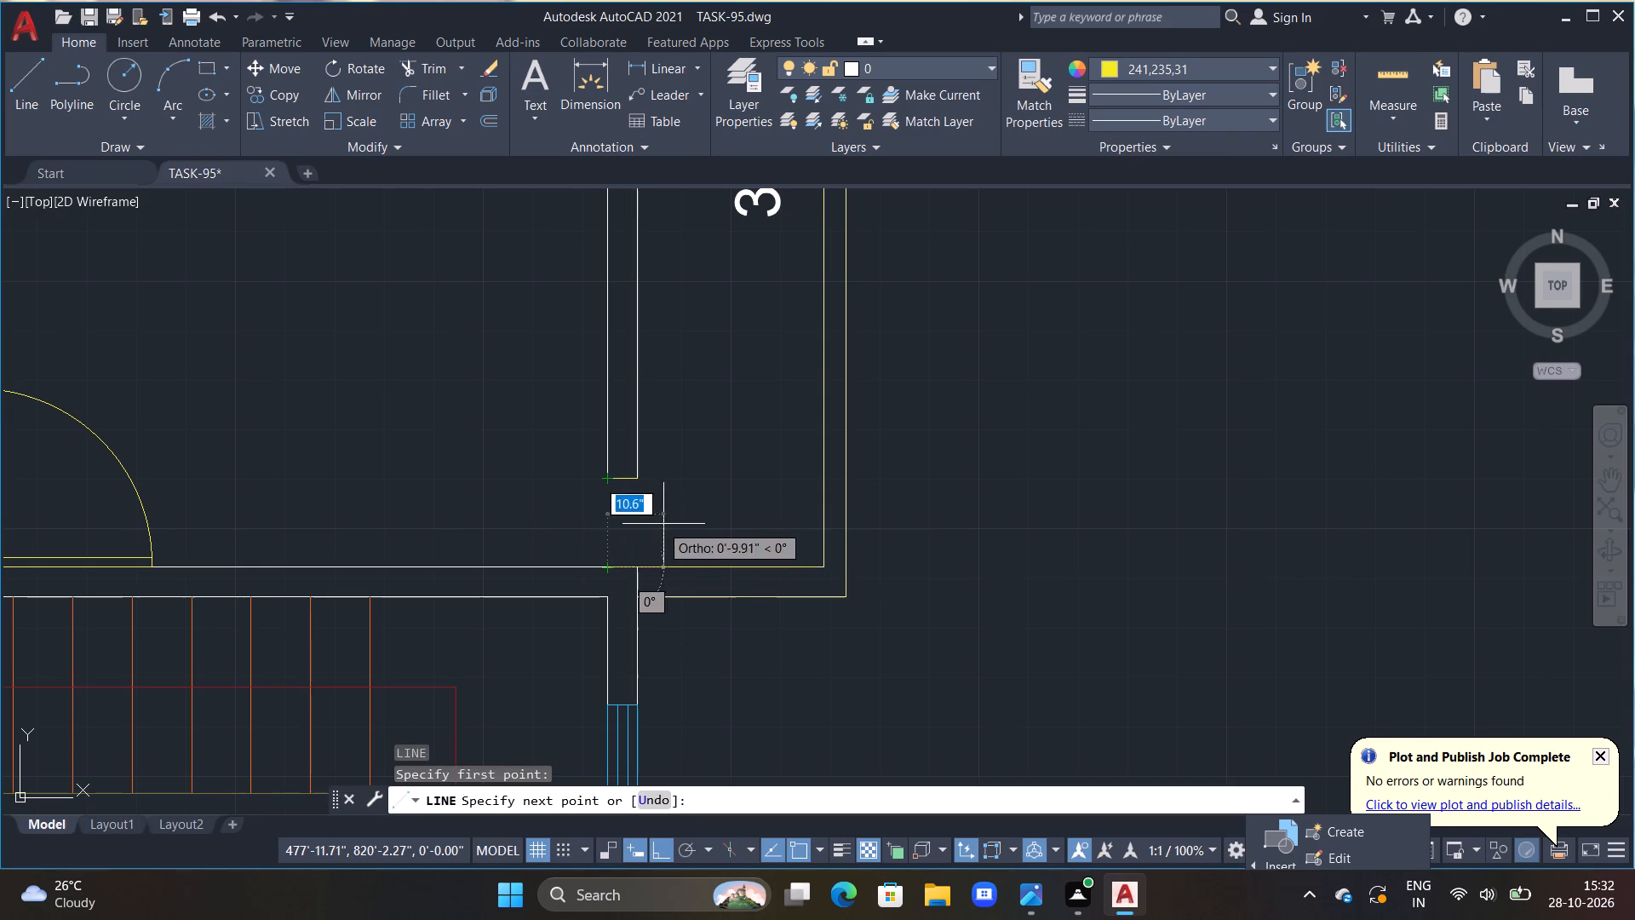
text(1')
text(6")
key(Return)
text(2")
key(Return)
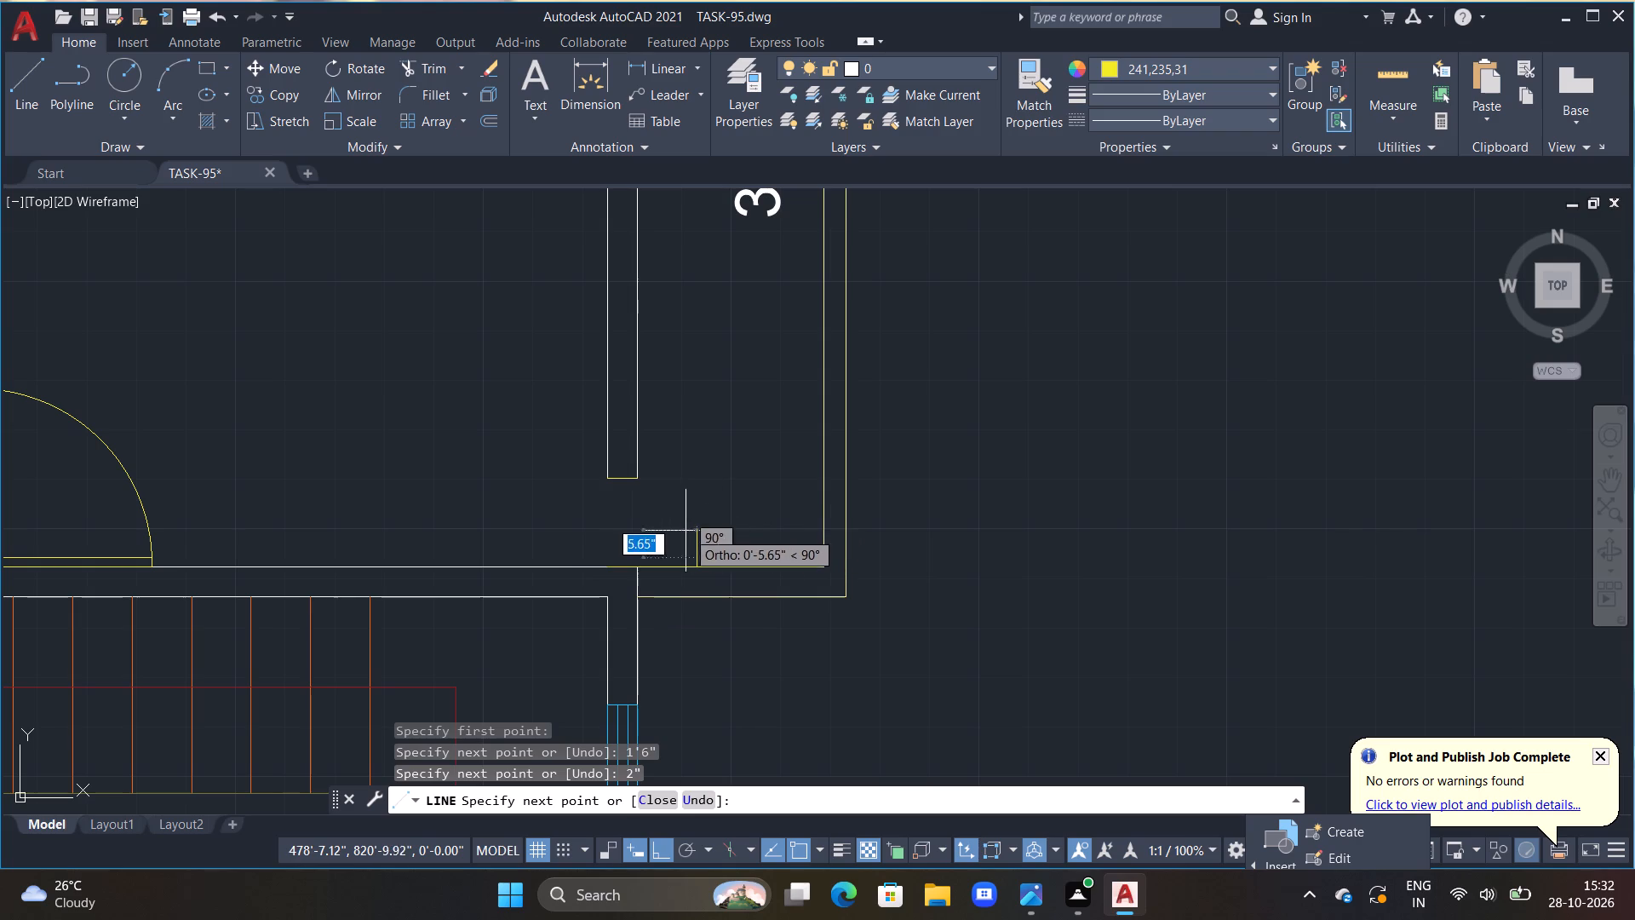
scroll(610, 550, up, 2)
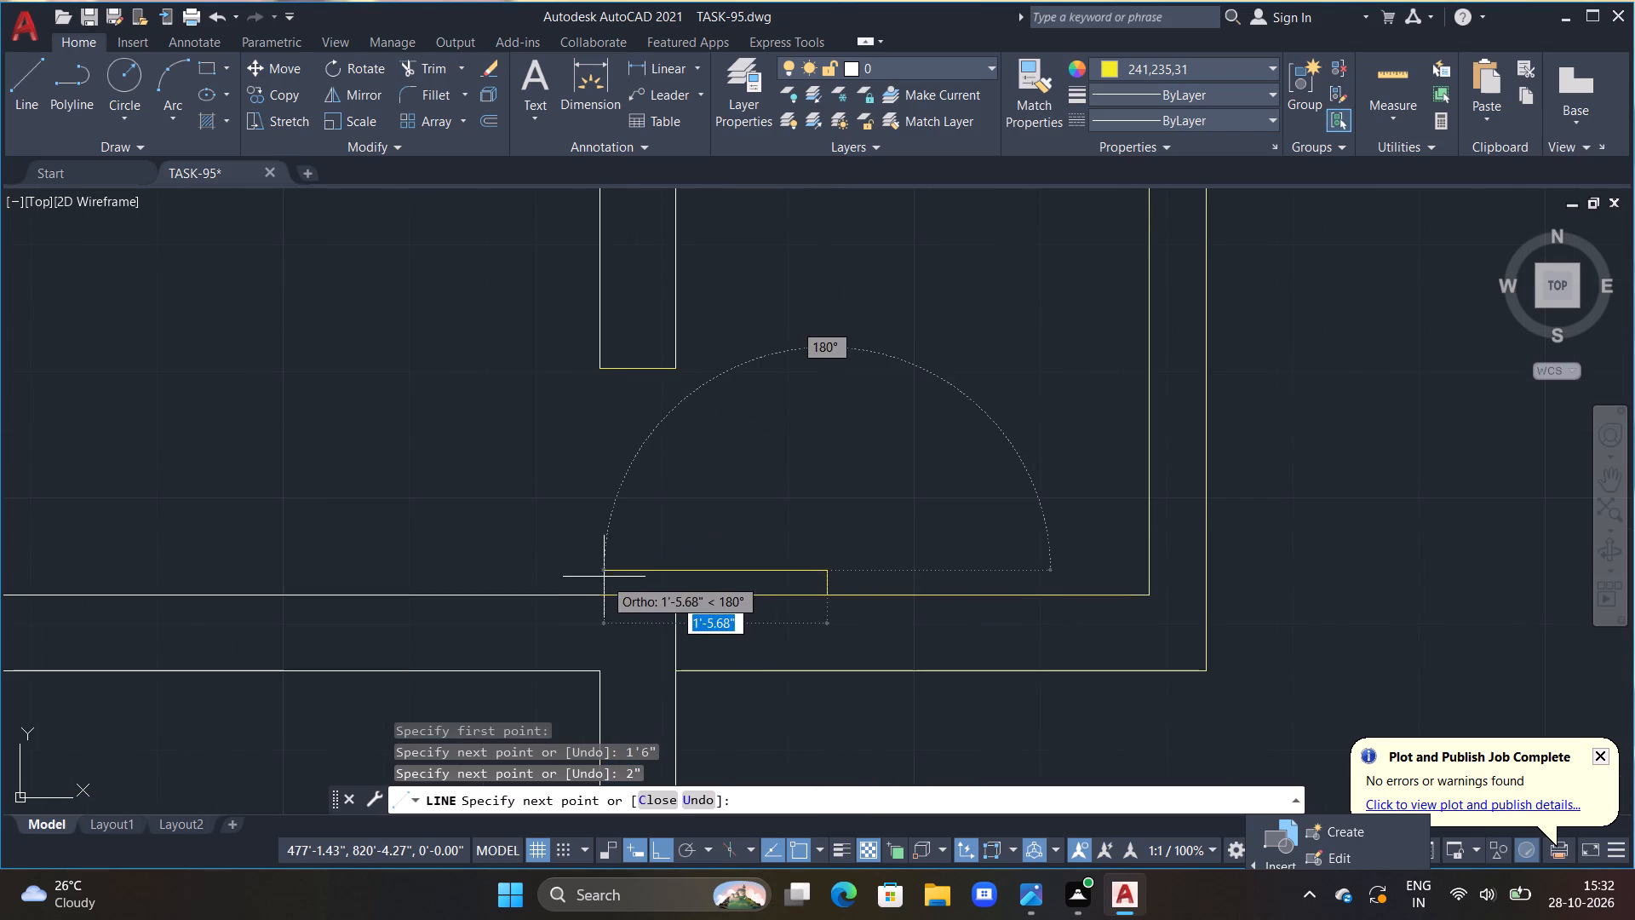
double_click(602, 568)
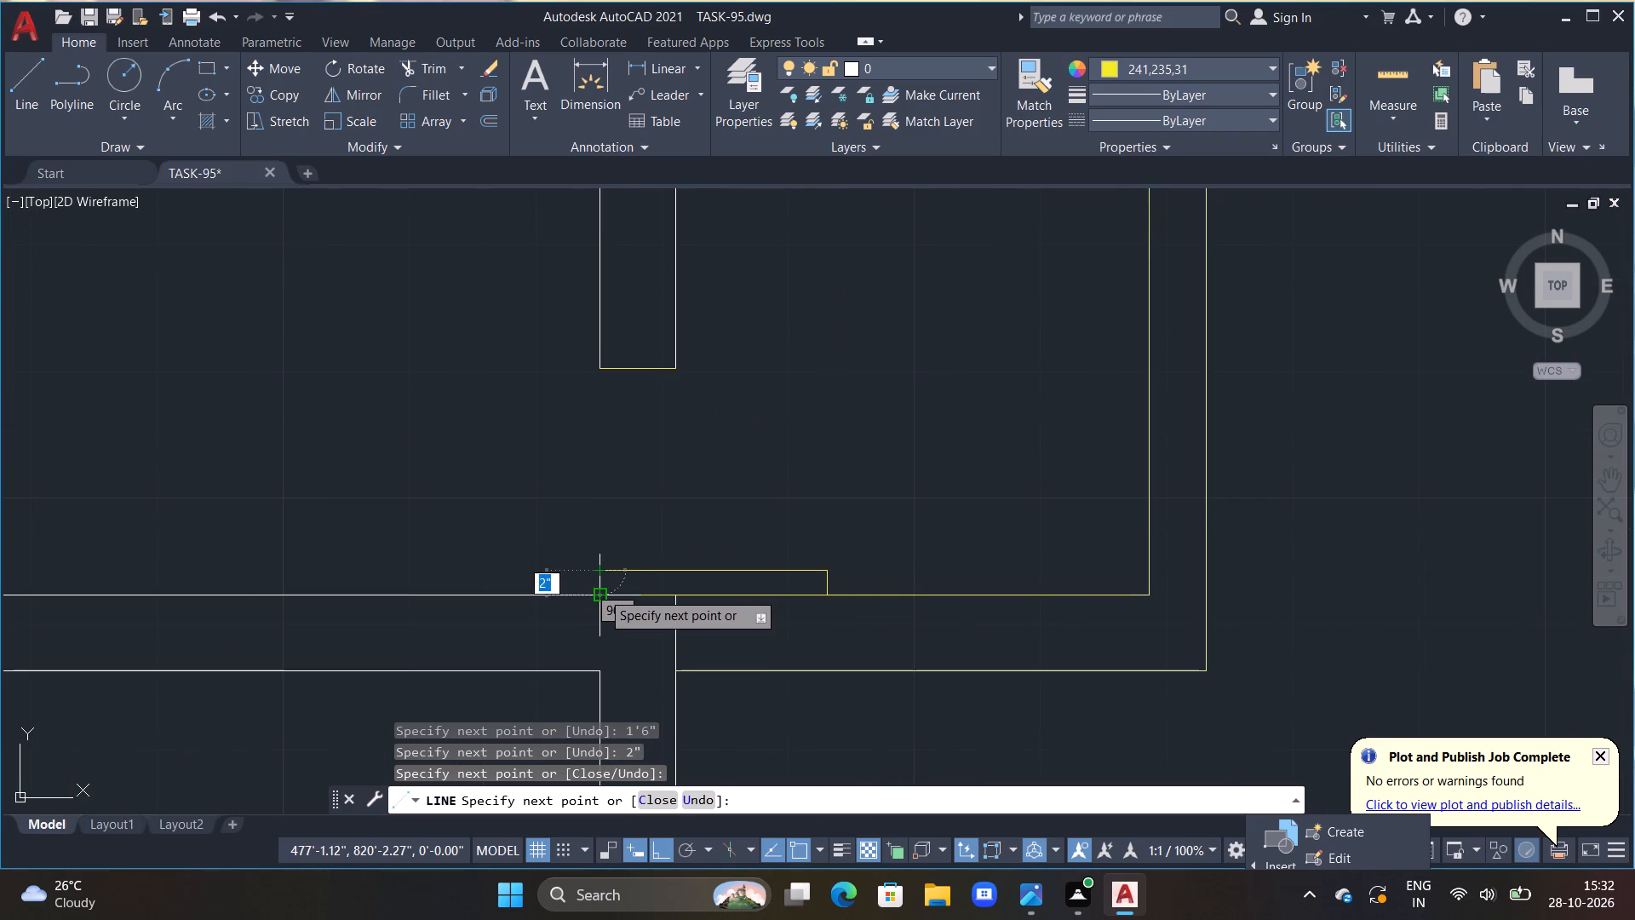
click(601, 591)
key(Escape)
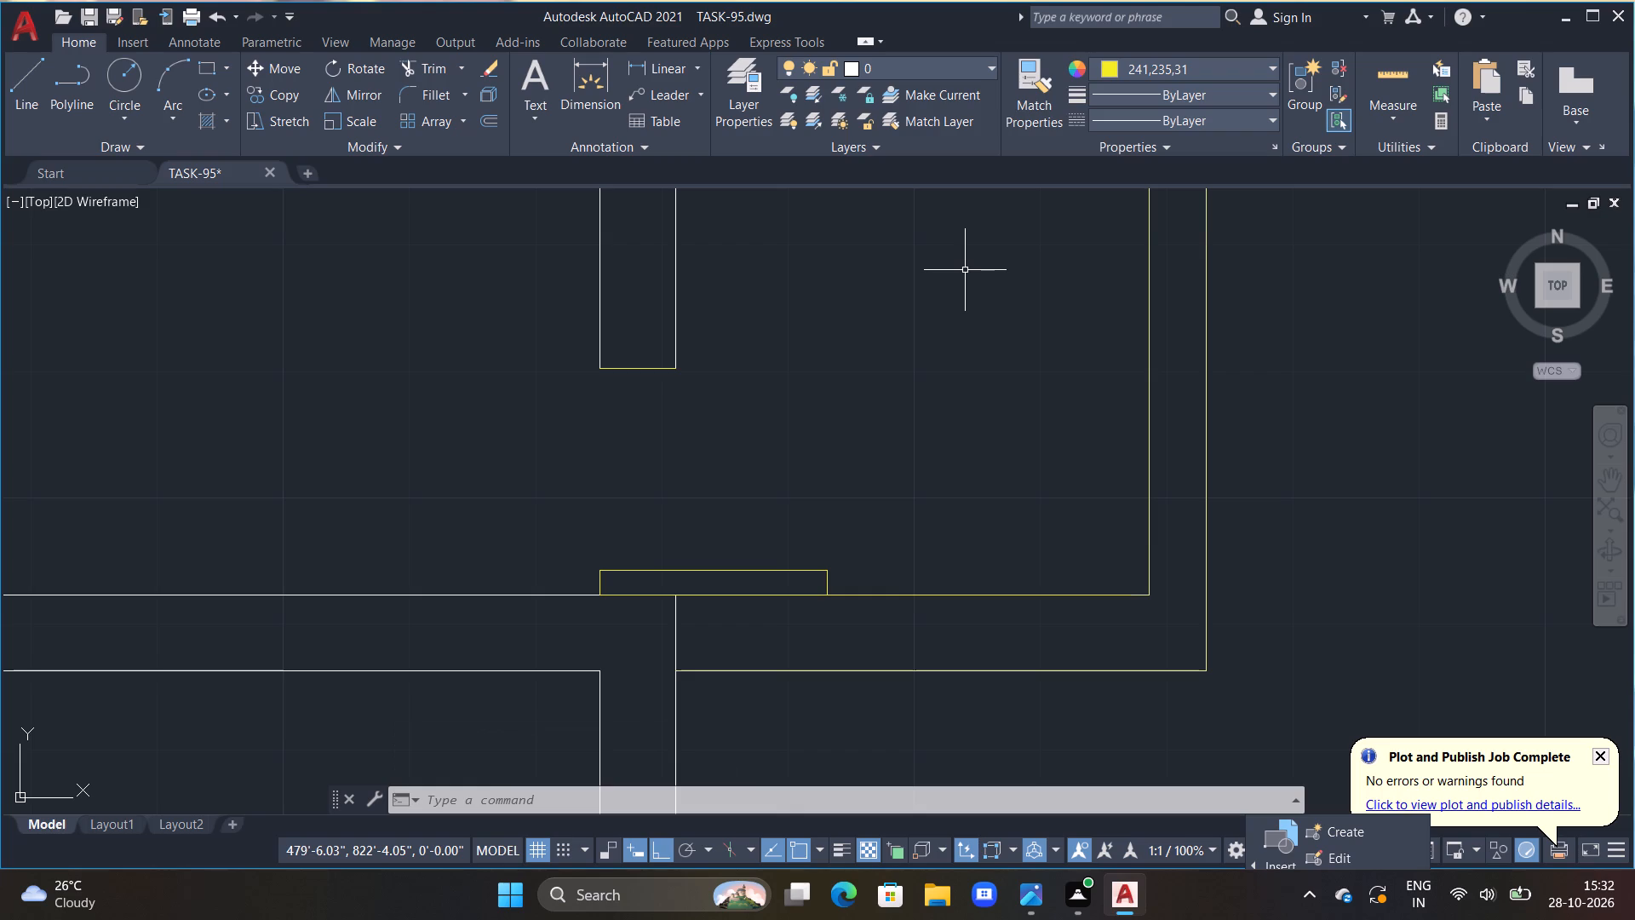
key(Escape)
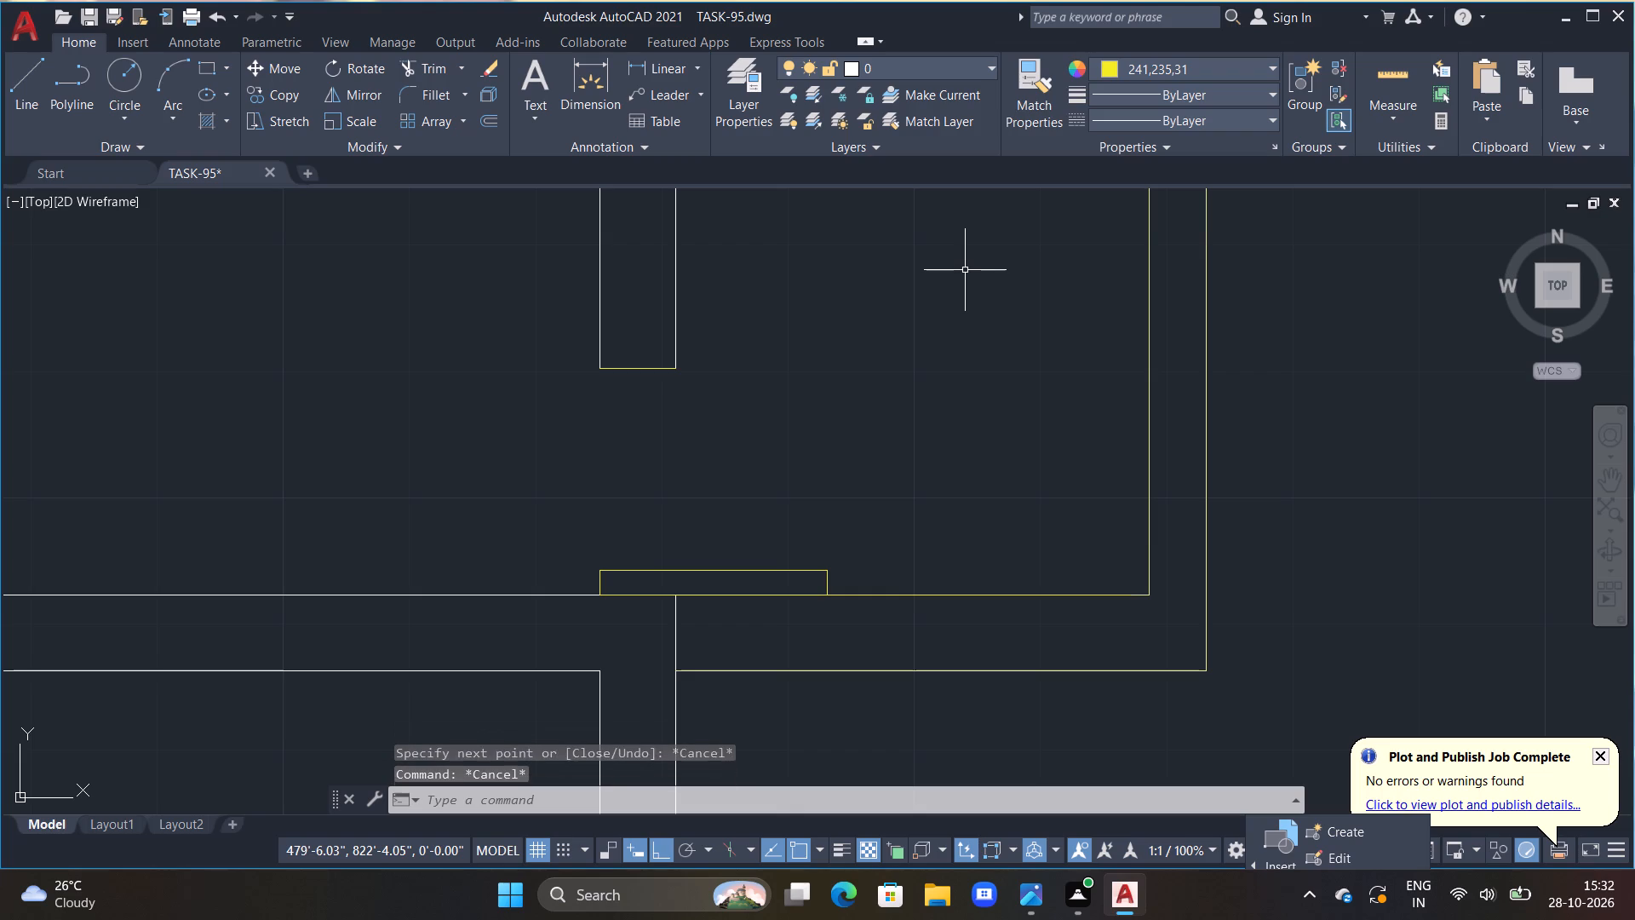
key(Escape)
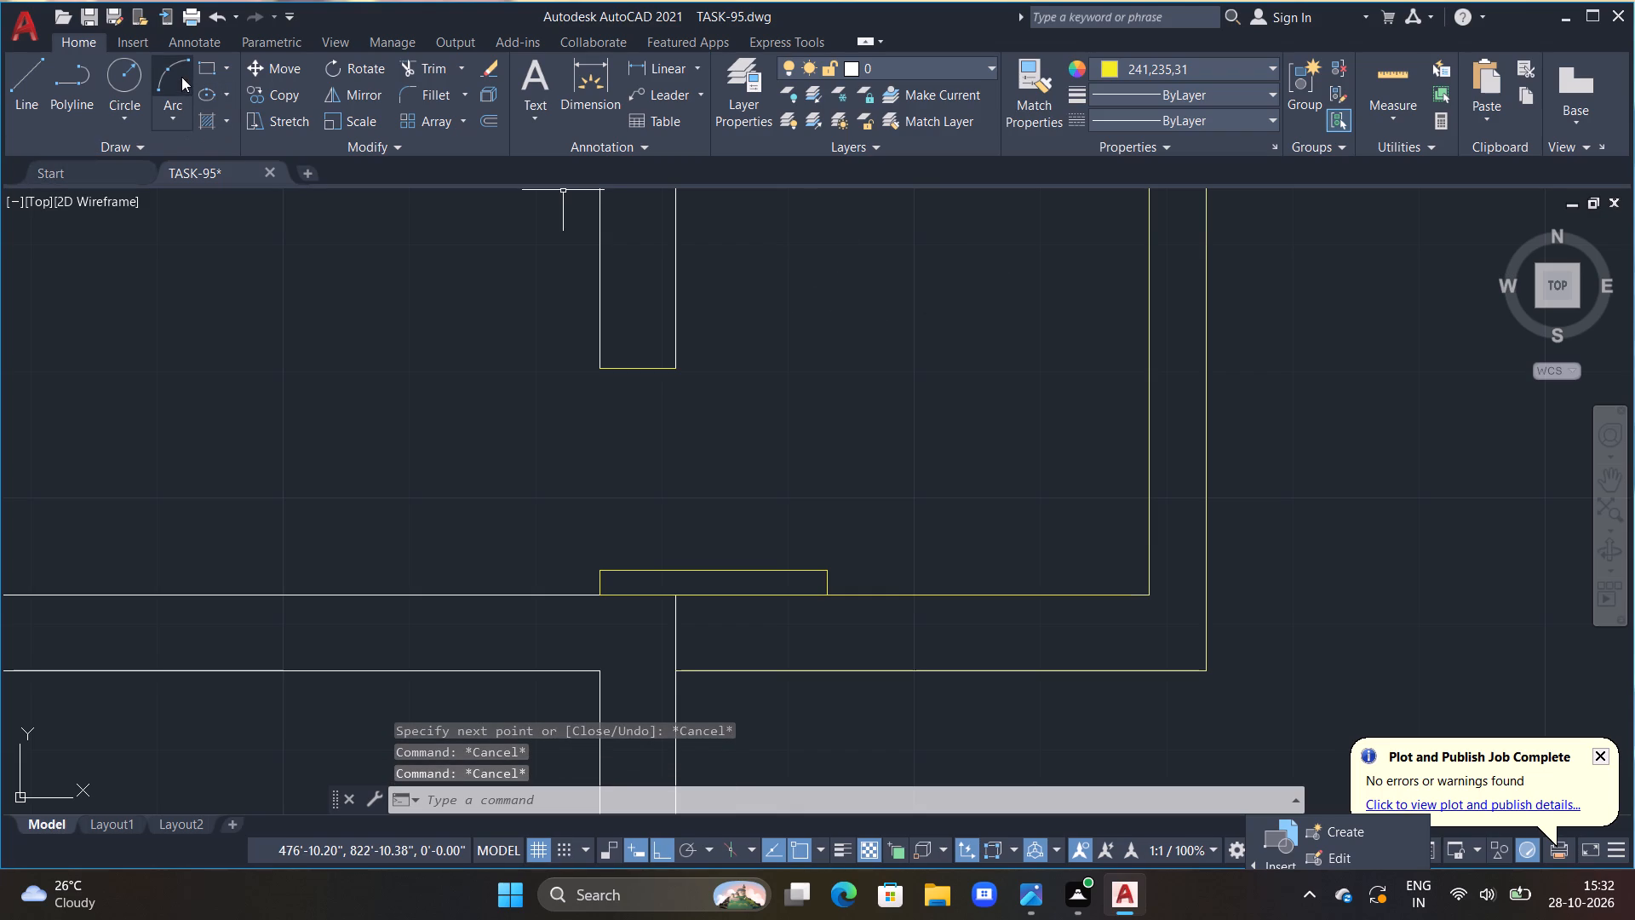
Draw a three-point swing arc from the leaf's free end to the inner corner of the M.BED–veranda wall end.
click(181, 77)
click(828, 597)
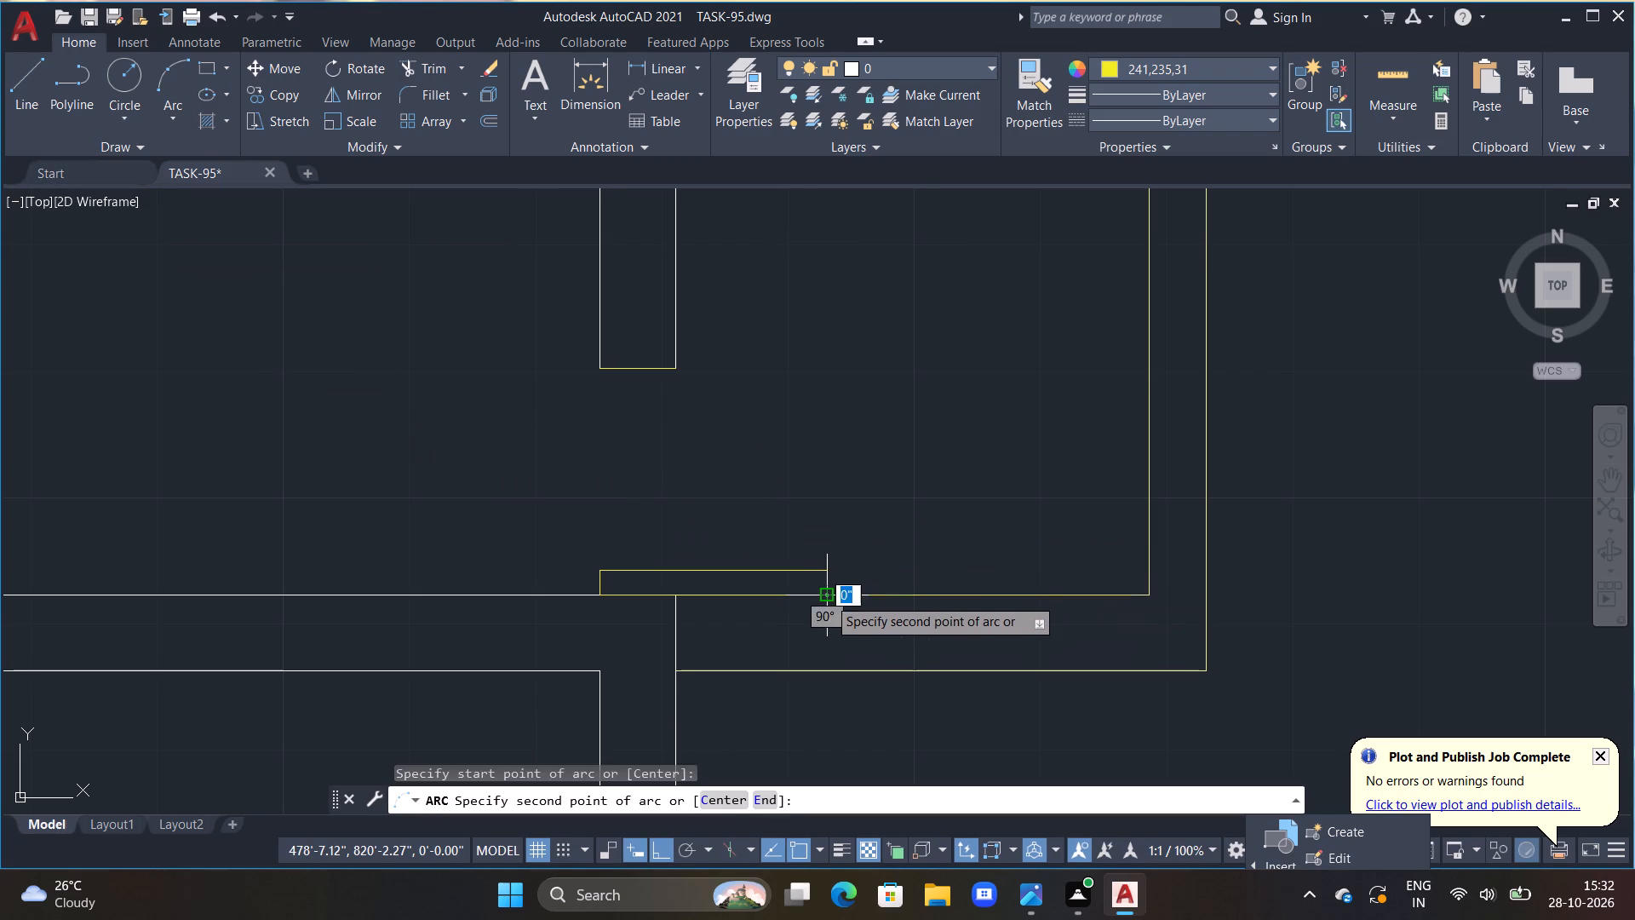
click(825, 566)
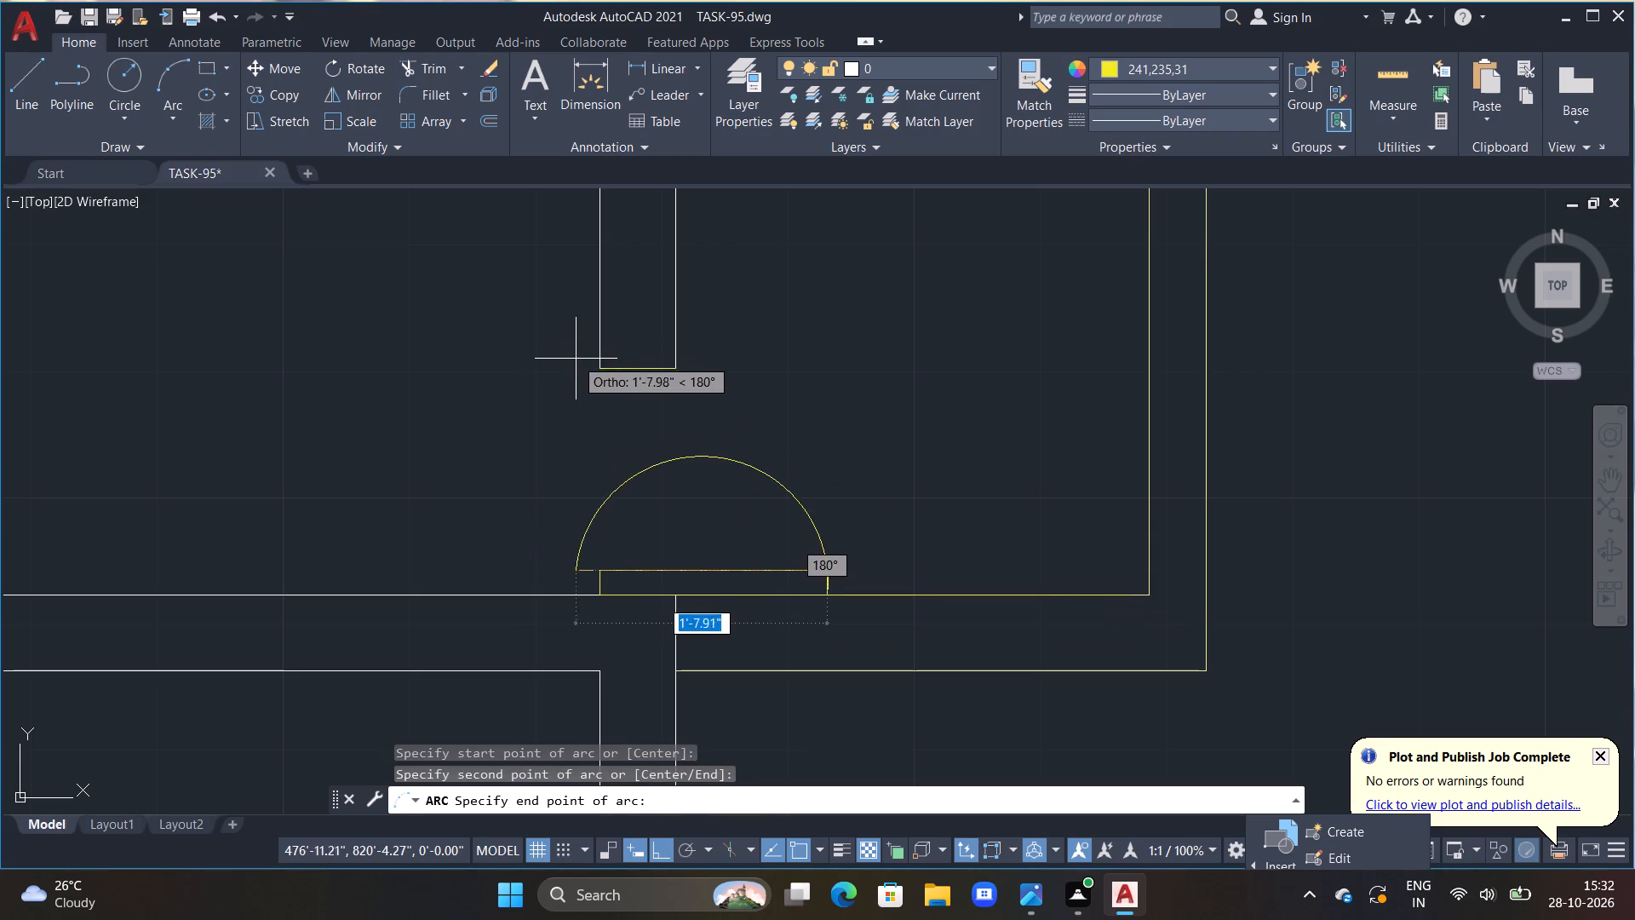
click(599, 367)
Erase the end line of the lower unit's M.BED–veranda wall, above its window.
scroll(716, 436, down, 4)
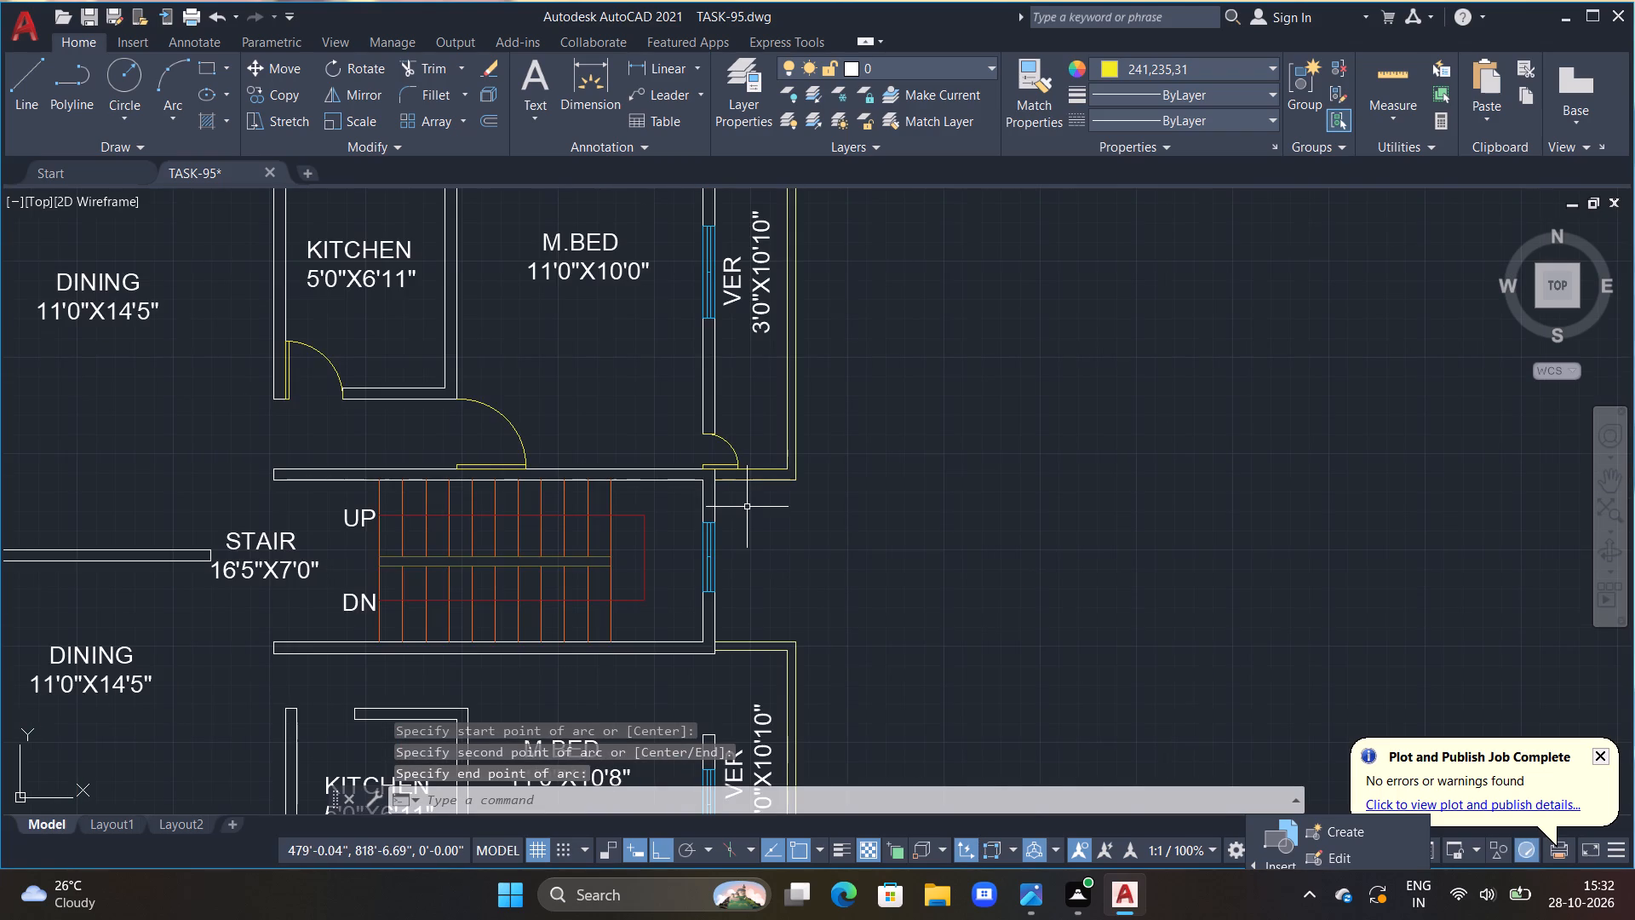
scroll(757, 506, down, 3)
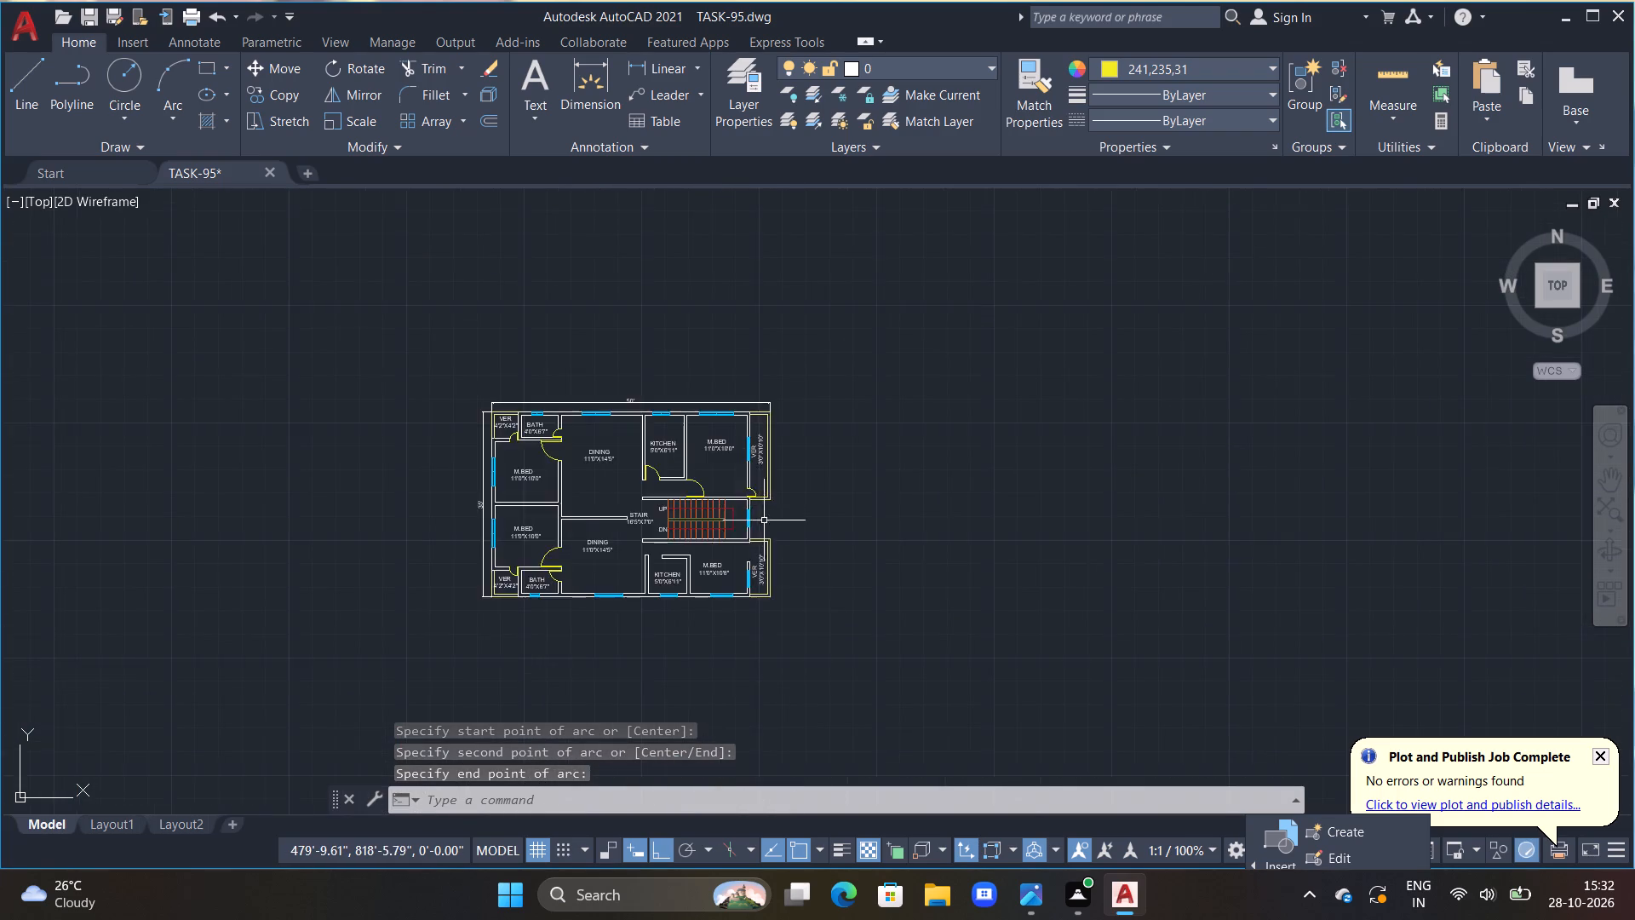
scroll(763, 538, up, 3)
middle_drag(713, 591, 739, 503)
scroll(726, 516, up, 1)
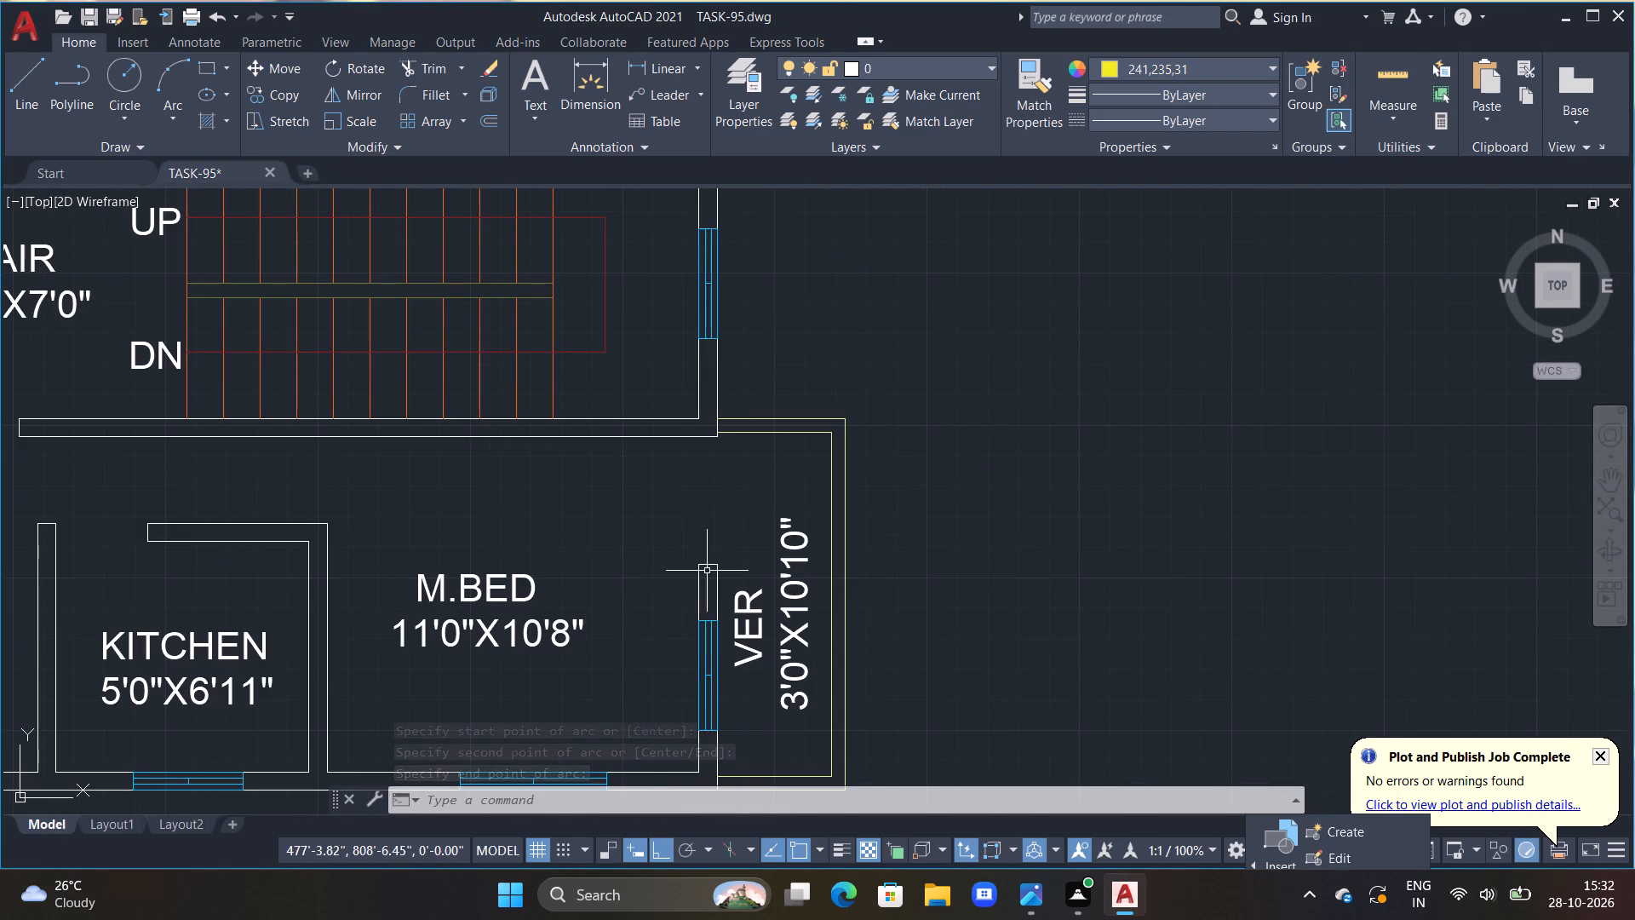
scroll(718, 521, down, 1)
middle_drag(714, 484, 722, 545)
scroll(714, 567, up, 1)
key(Escape)
middle_drag(737, 627, 732, 531)
key(Escape)
key(Escape)
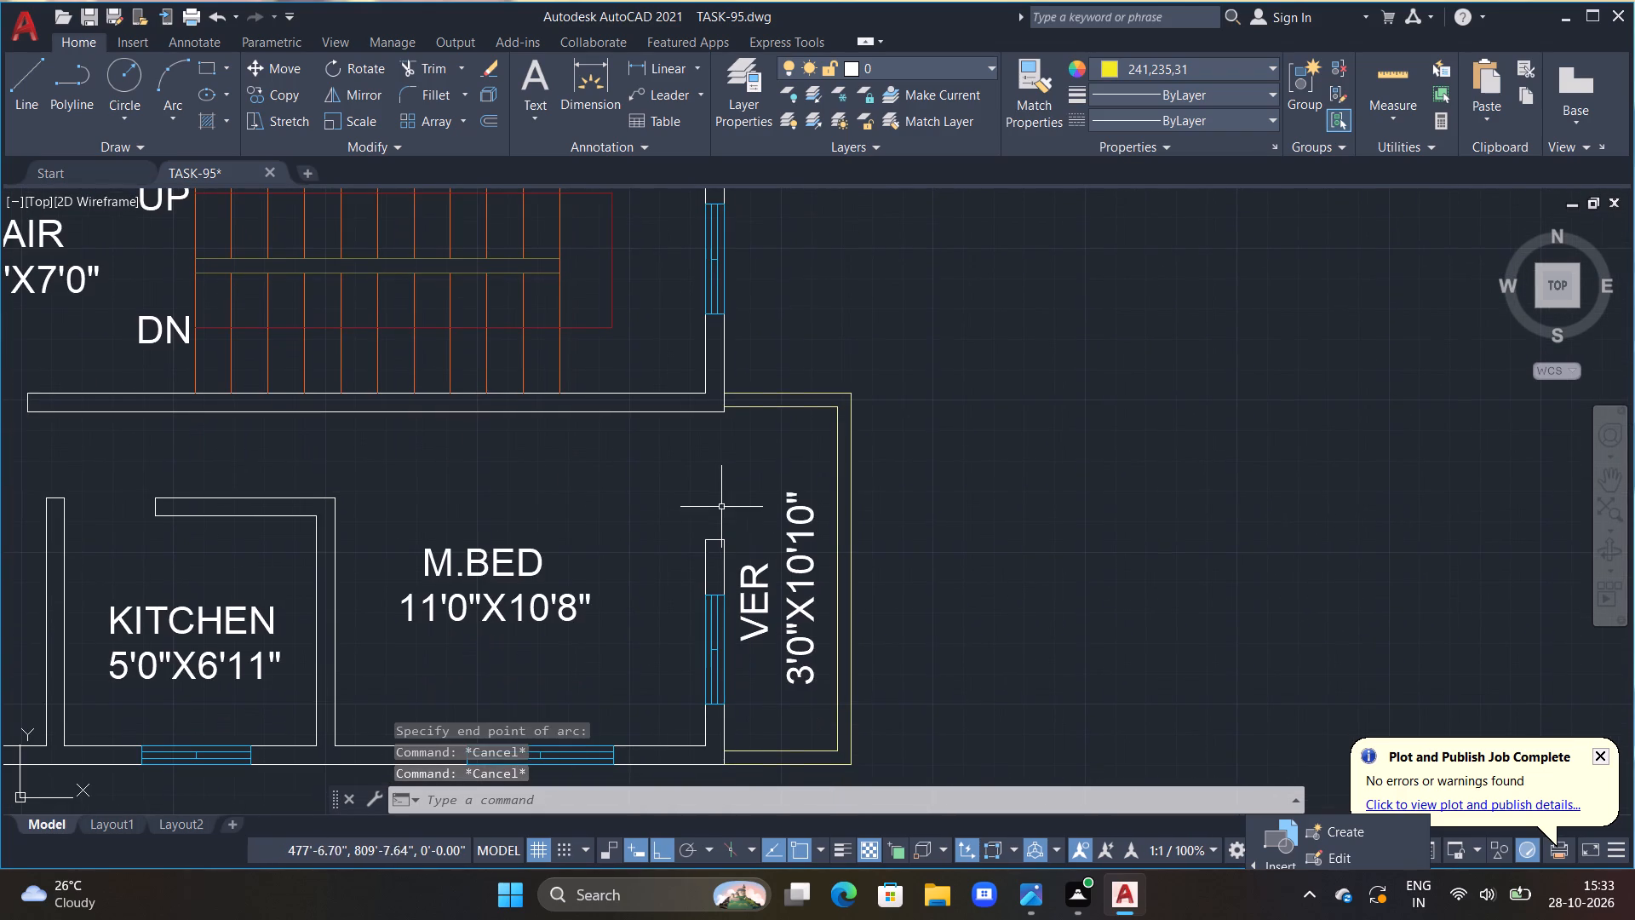
click(717, 540)
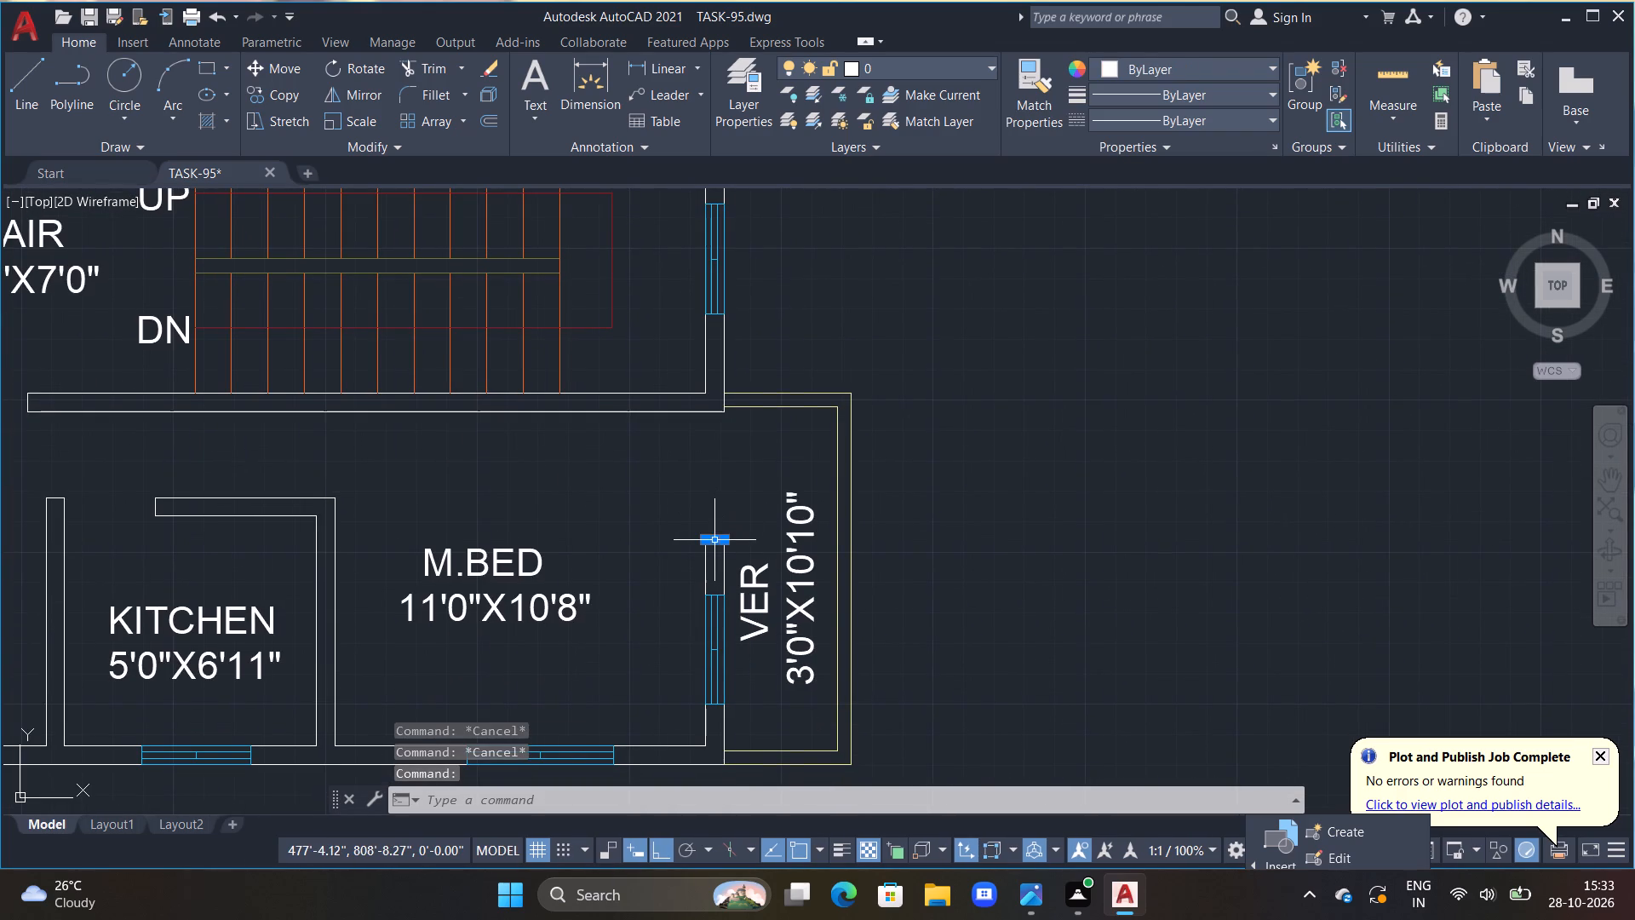
key(Delete)
Offset the lower face of the stair wall 1'6" downward into the lower unit's M.BED.
key(o)
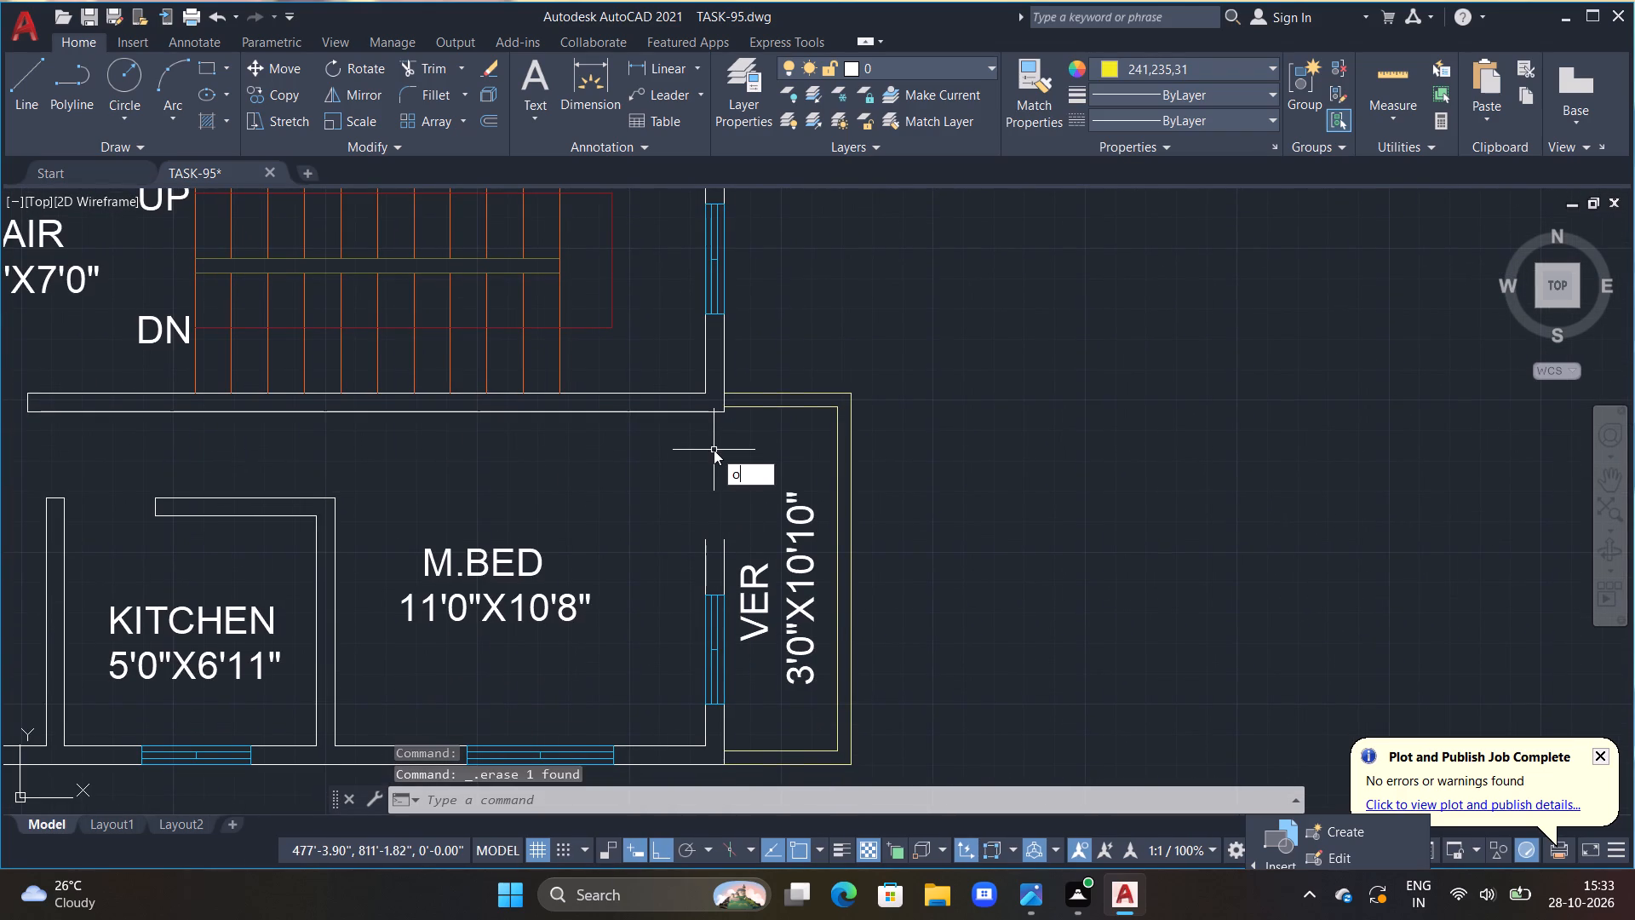
text(ff)
key(space)
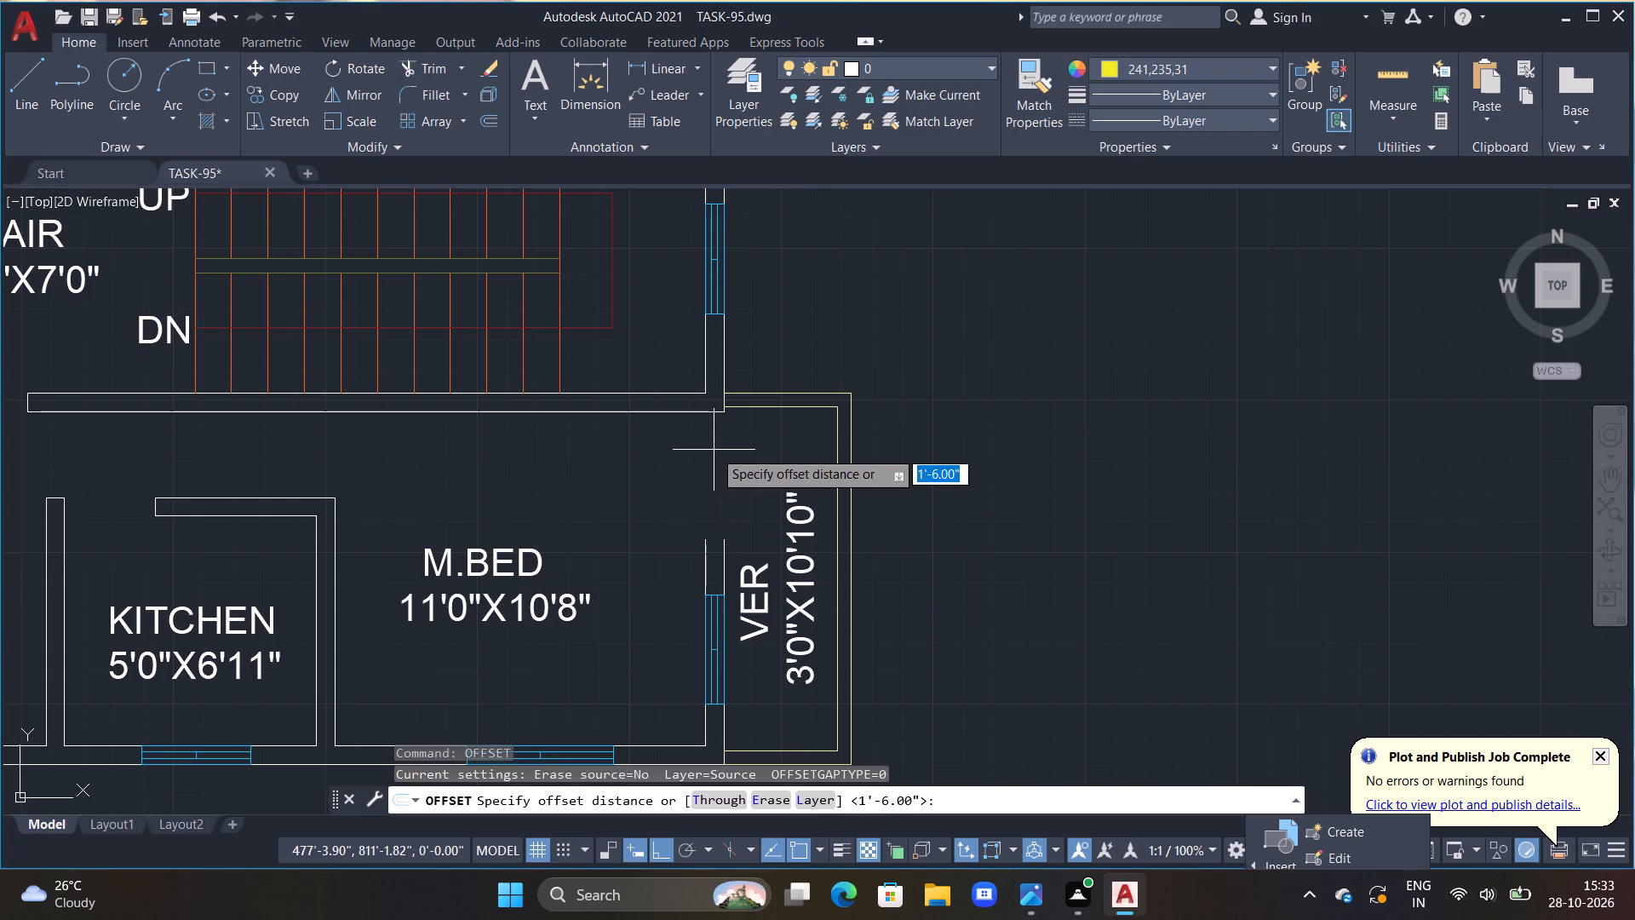
text(1'6)
key(shift+quotedbl)
key(Return)
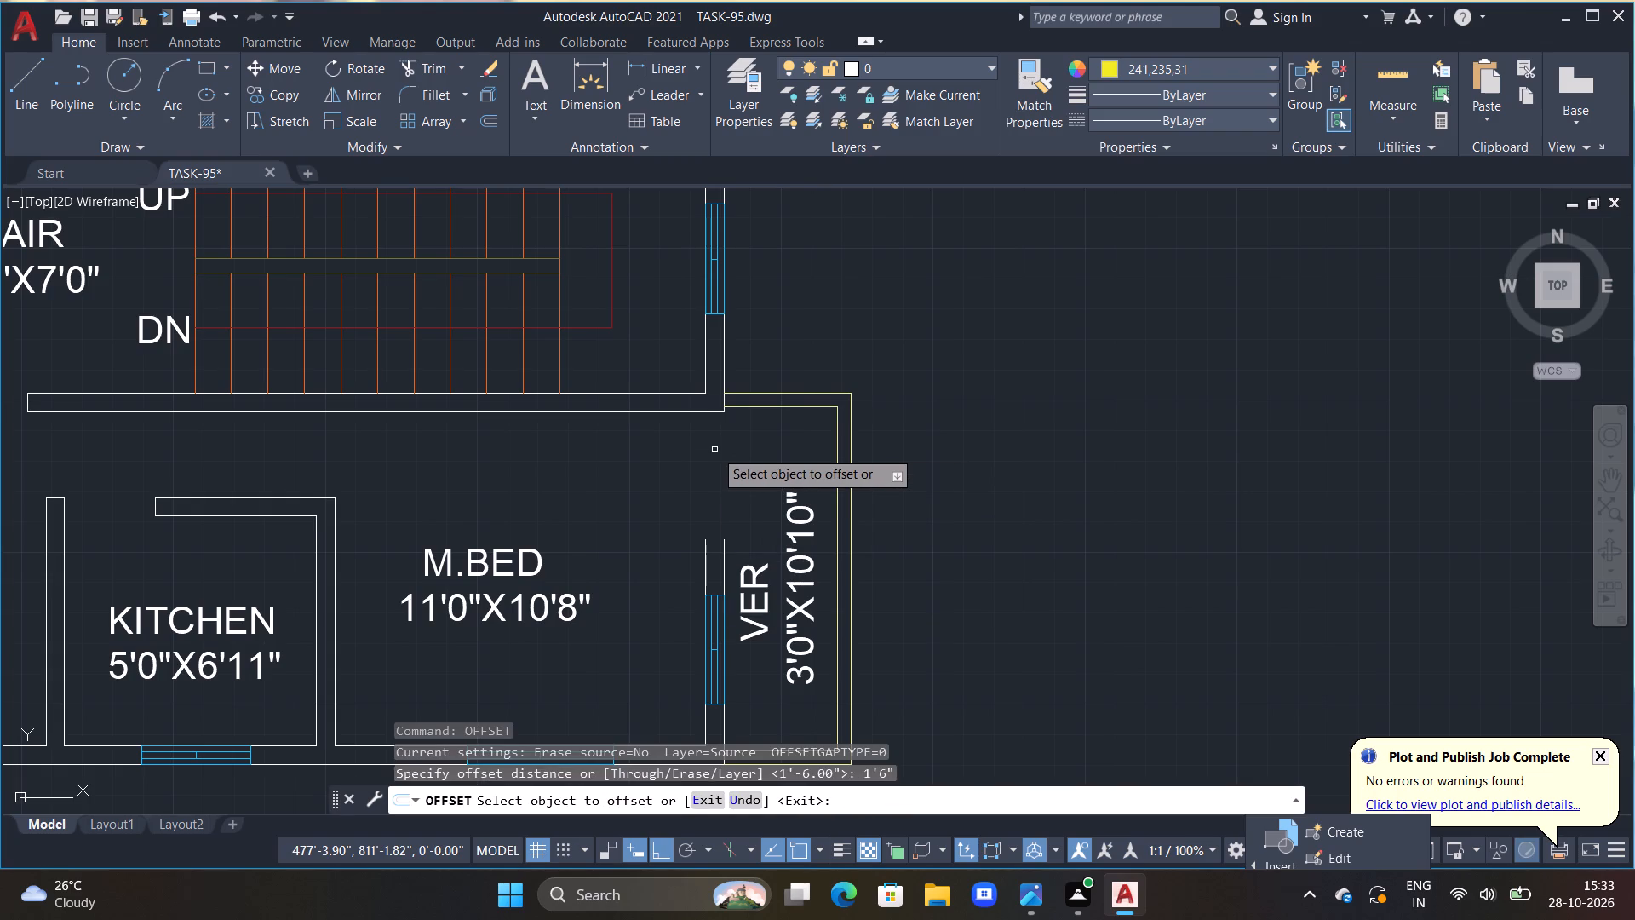
click(715, 414)
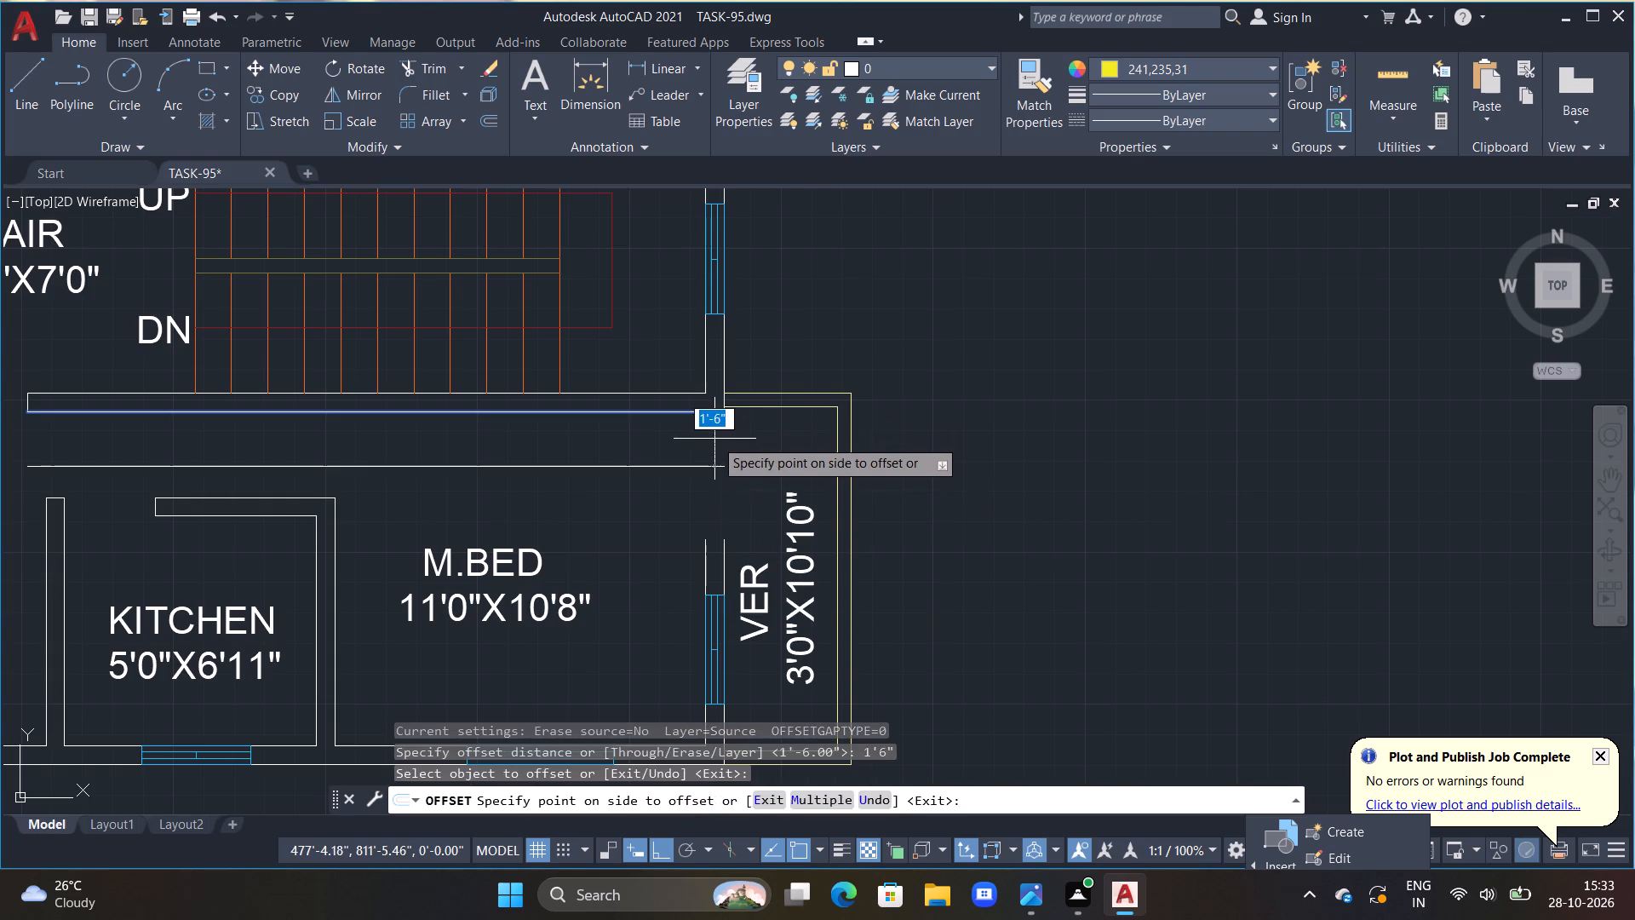
drag(722, 472, 726, 480)
click(726, 480)
key(Escape)
Extend both faces of the lower M.BED–veranda wall up to the offset line.
text(ex)
key(space)
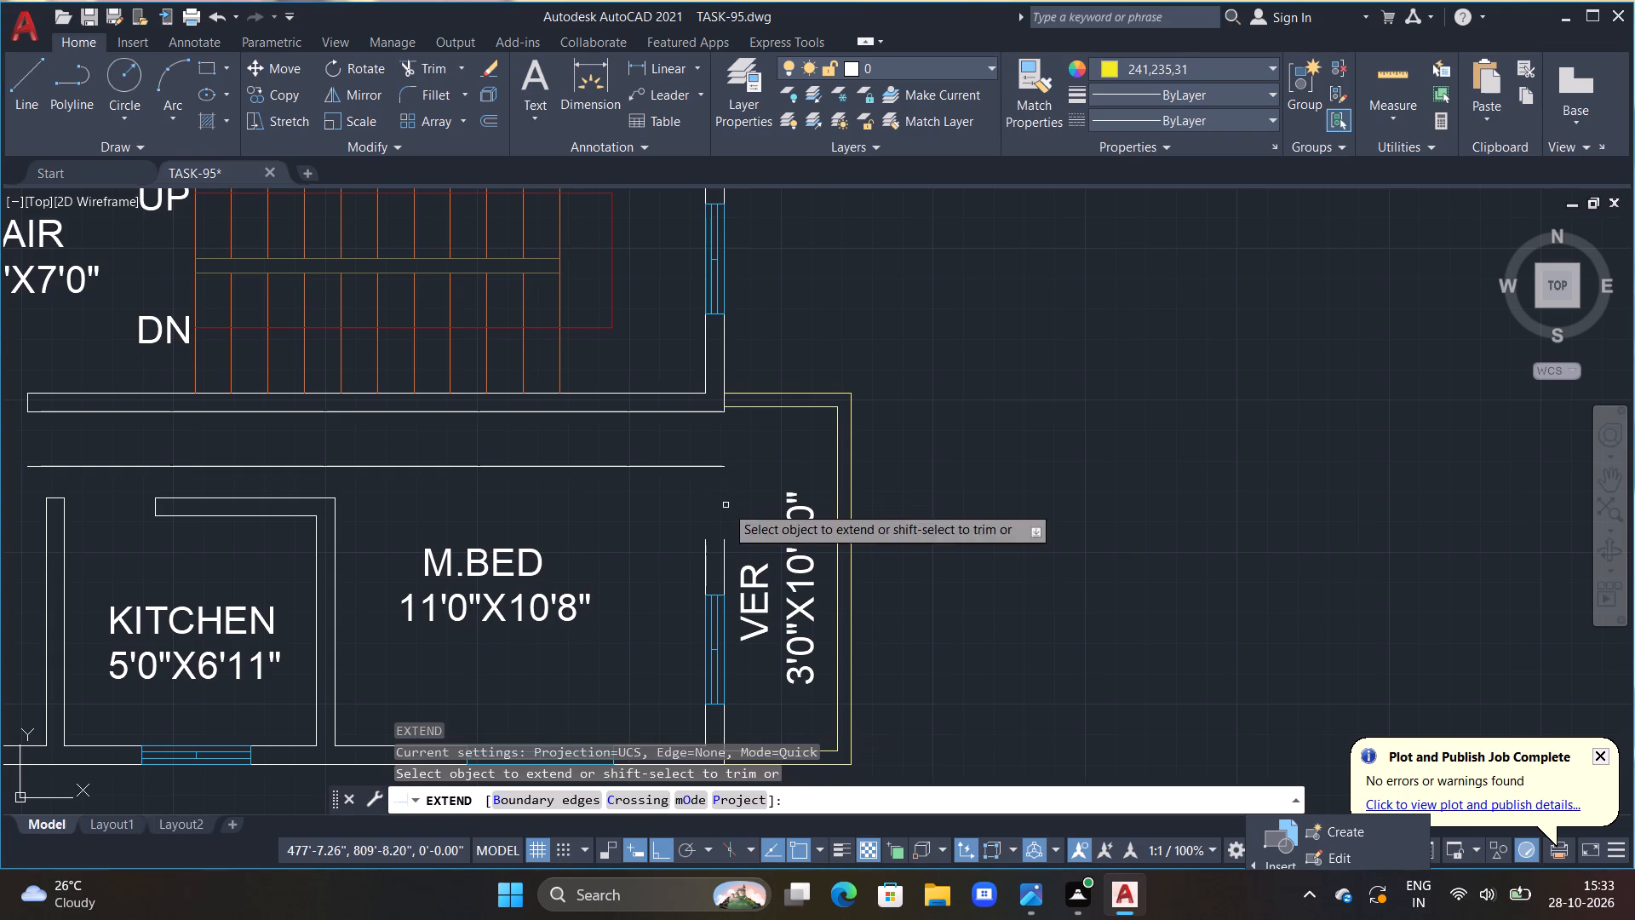
double_click(726, 552)
click(705, 545)
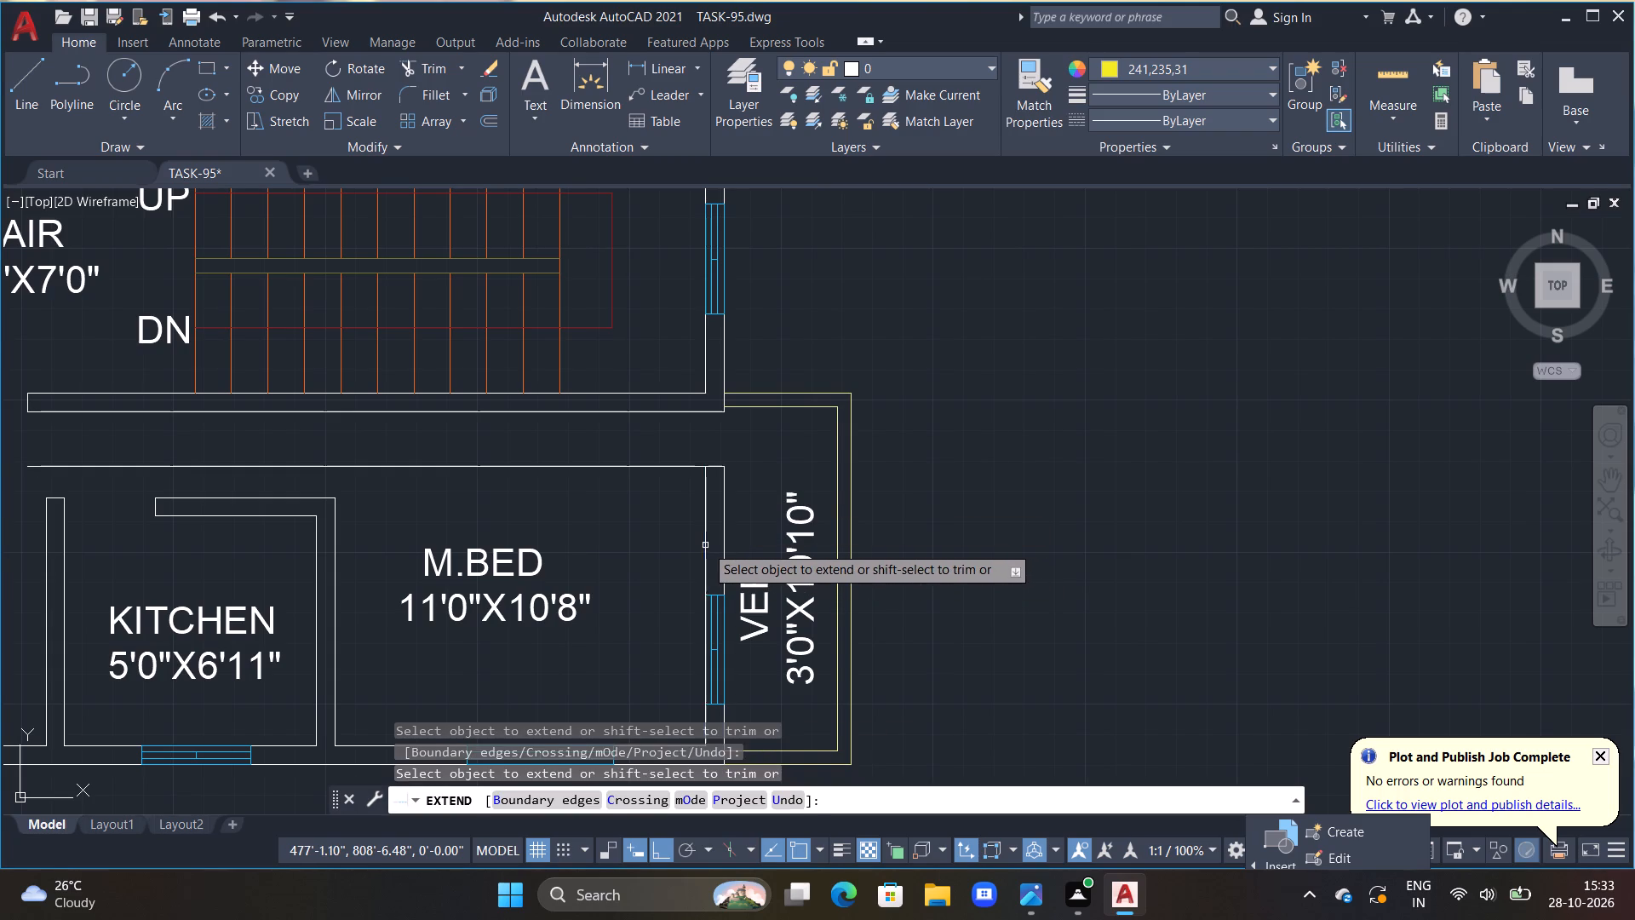
key(Escape)
key(Escape)
Trim the part of the offset line running across the M.BED and kitchen side, leaving only the wall's end cap.
key(t)
key(r)
key(space)
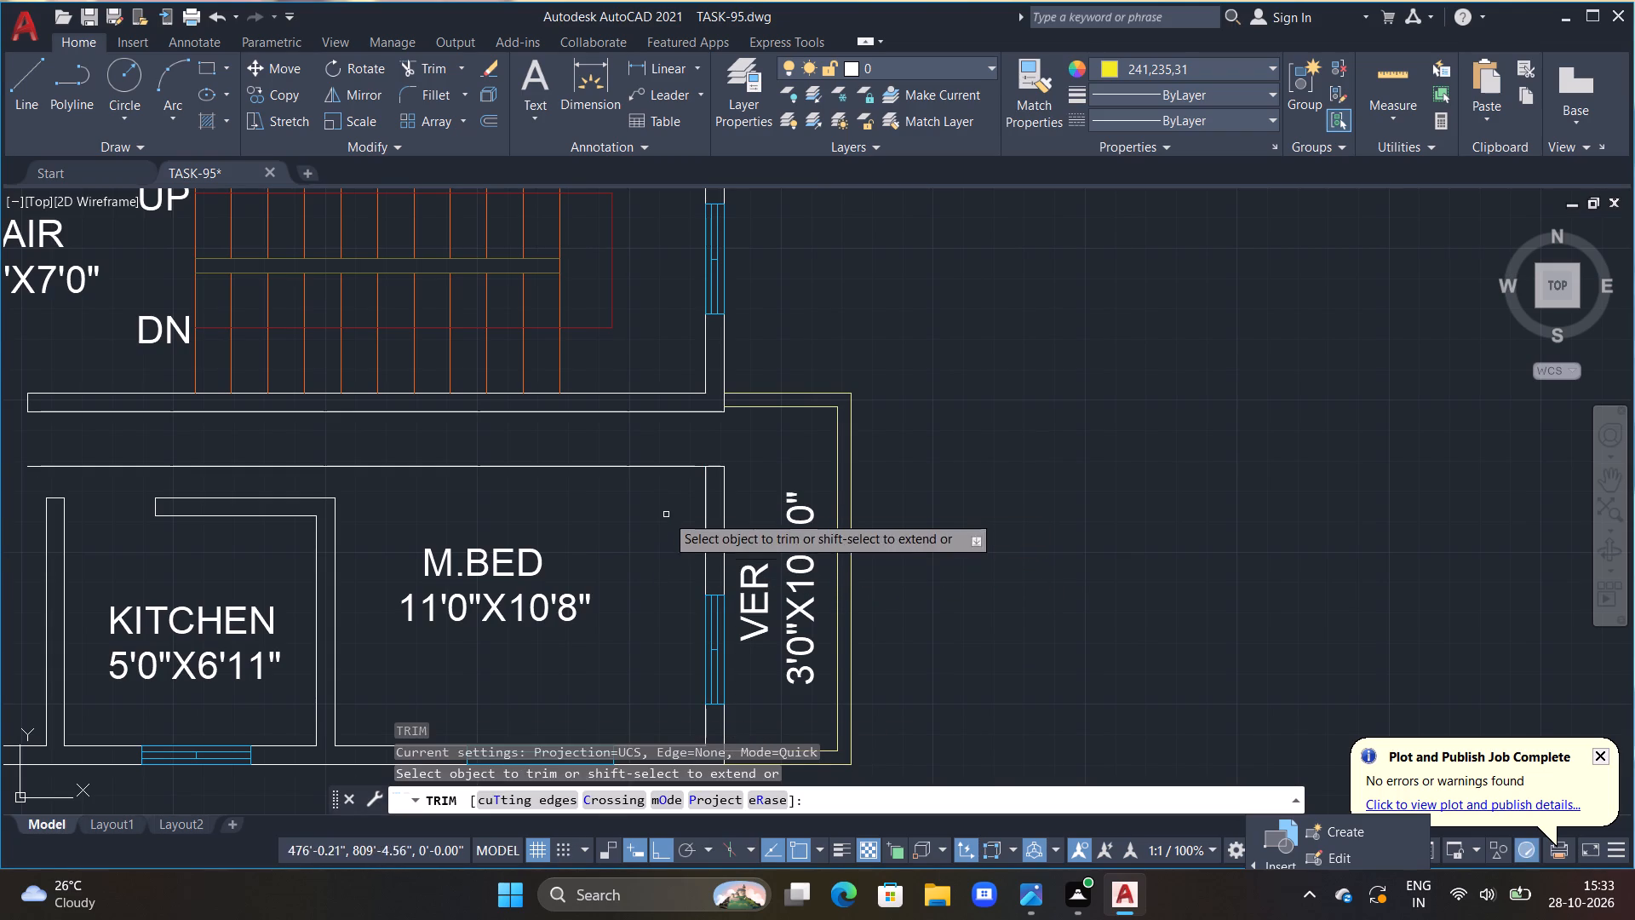
double_click(611, 464)
key(Escape)
key(Escape)
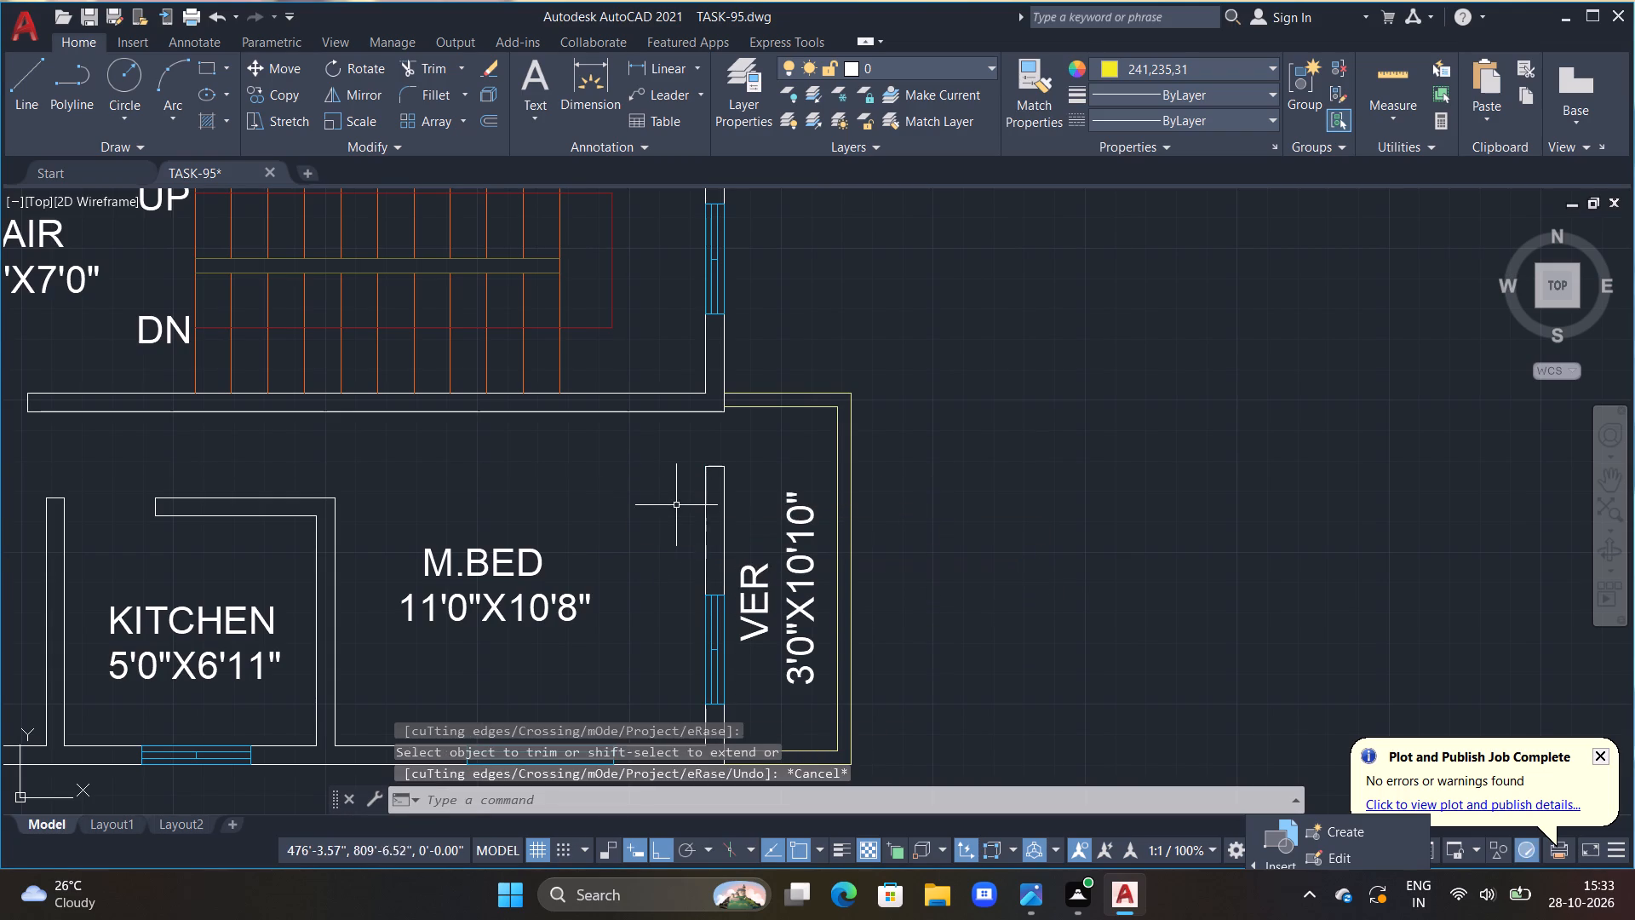
key(Escape)
Draw a 1'6" by 2" door leaf projecting into the lower veranda from the stair wall's lower corner.
text(l)
key(space)
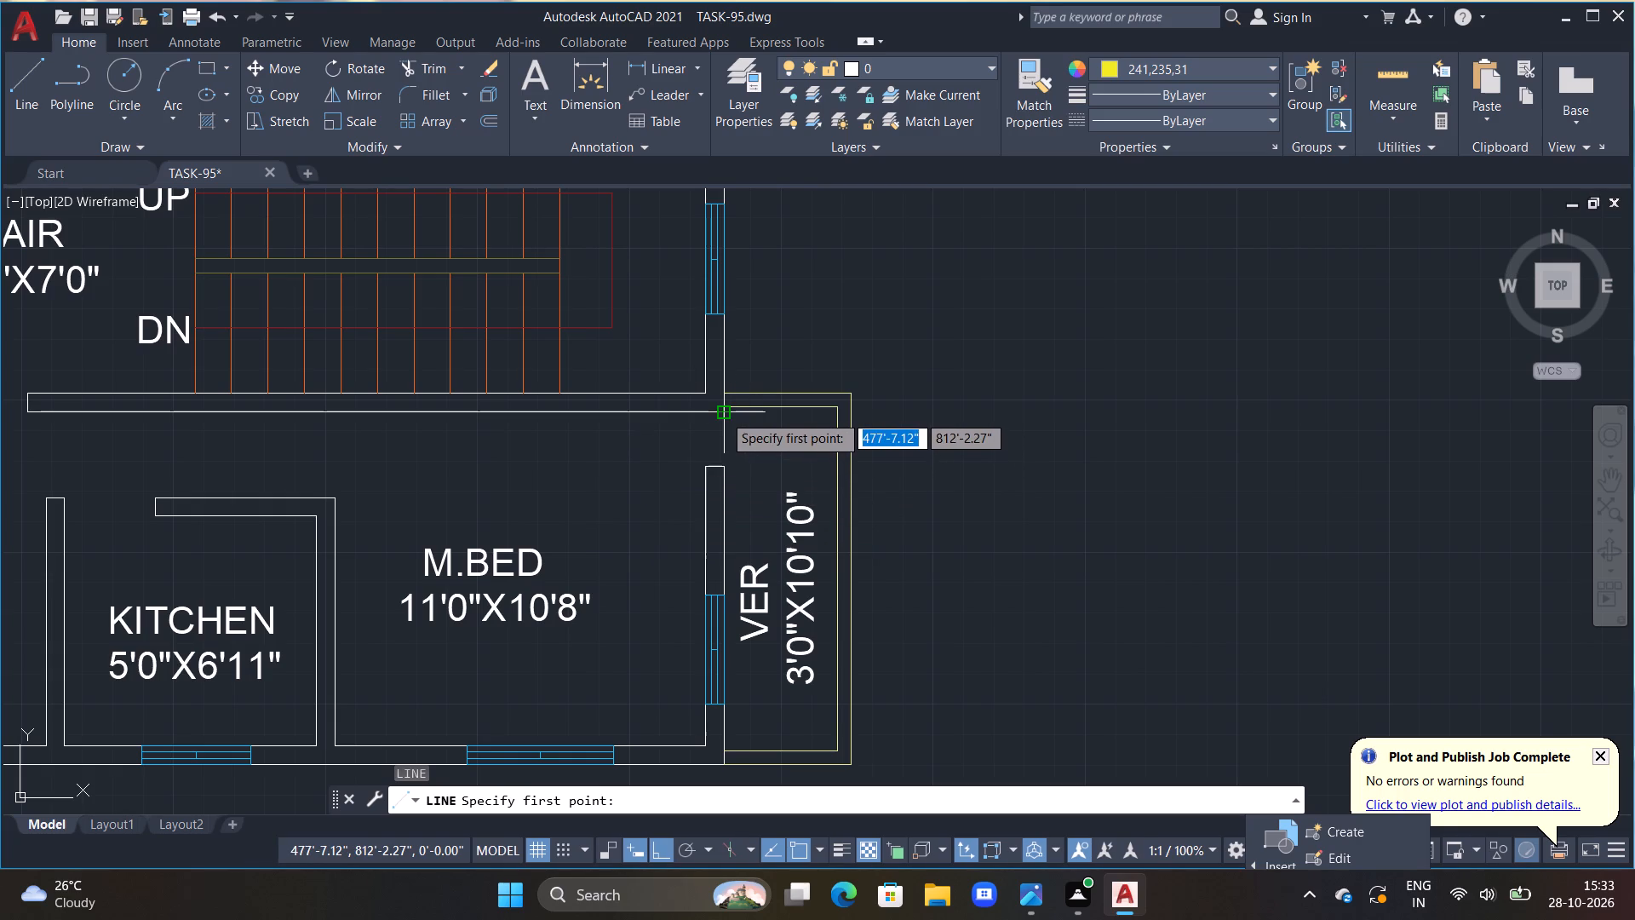
scroll(723, 414, down, 4)
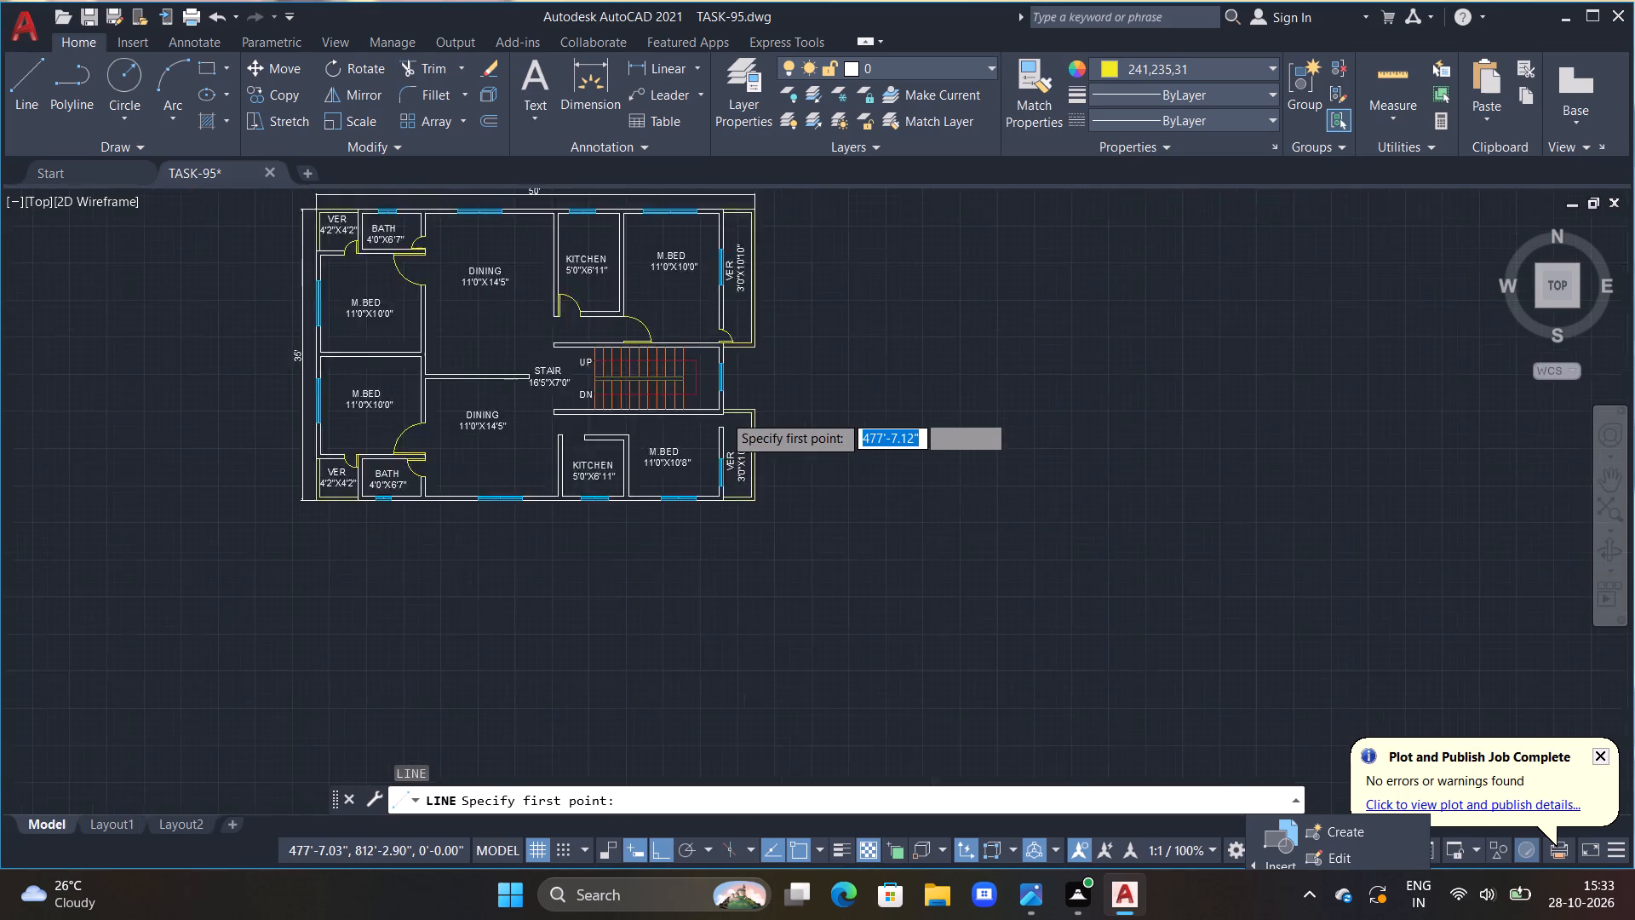
scroll(723, 414, up, 8)
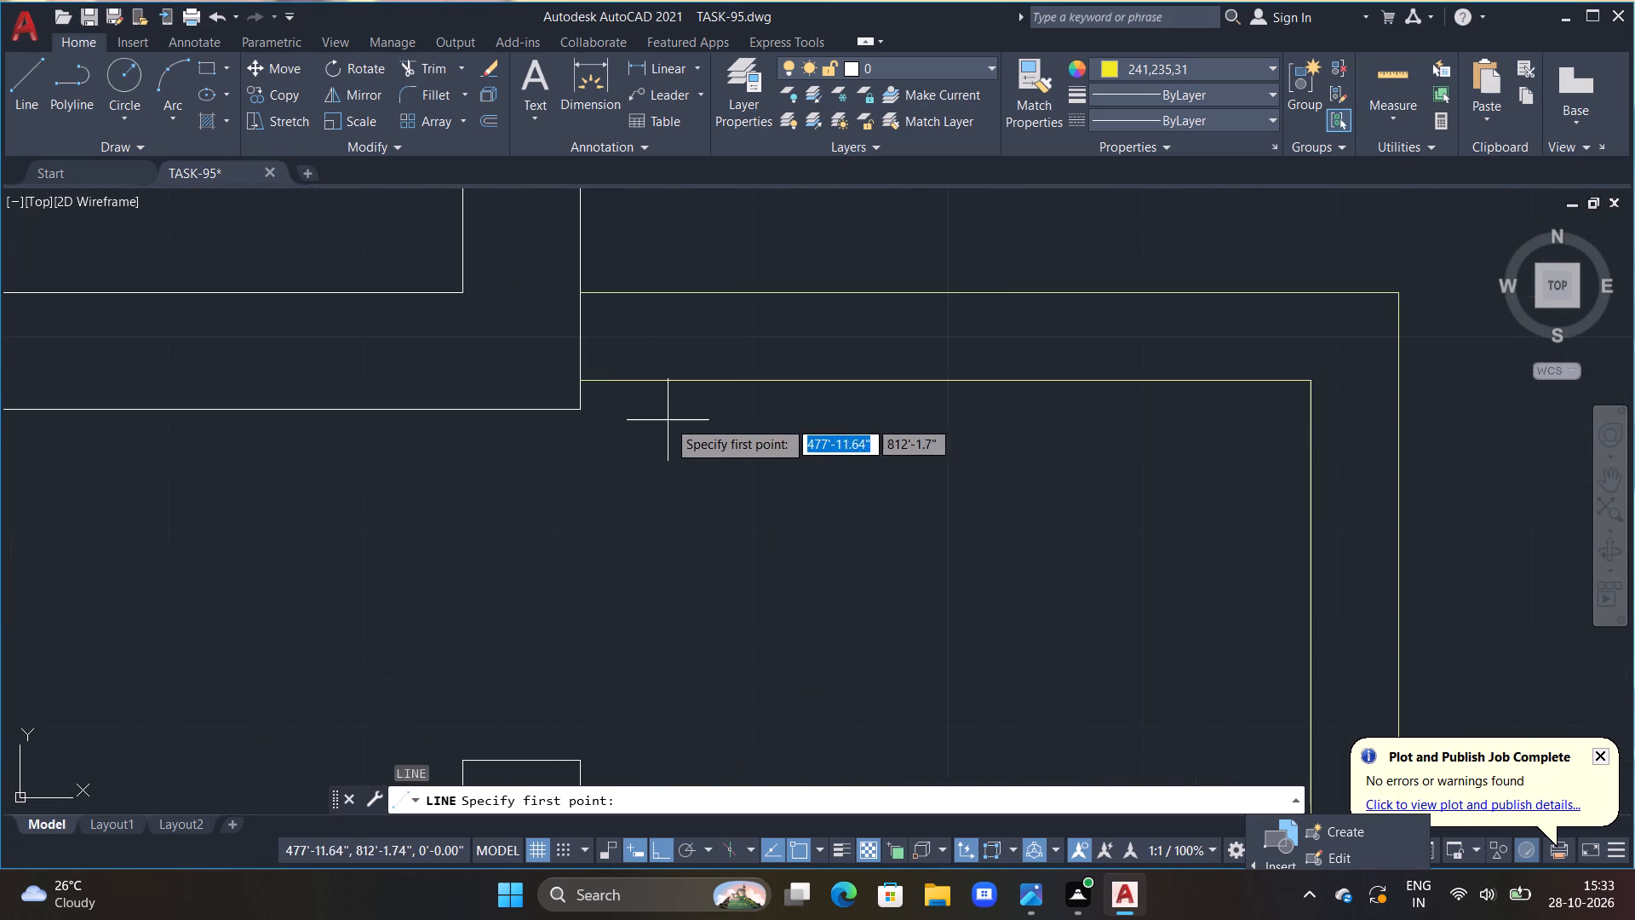
scroll(609, 423, down, 3)
scroll(609, 424, up, 2)
click(590, 414)
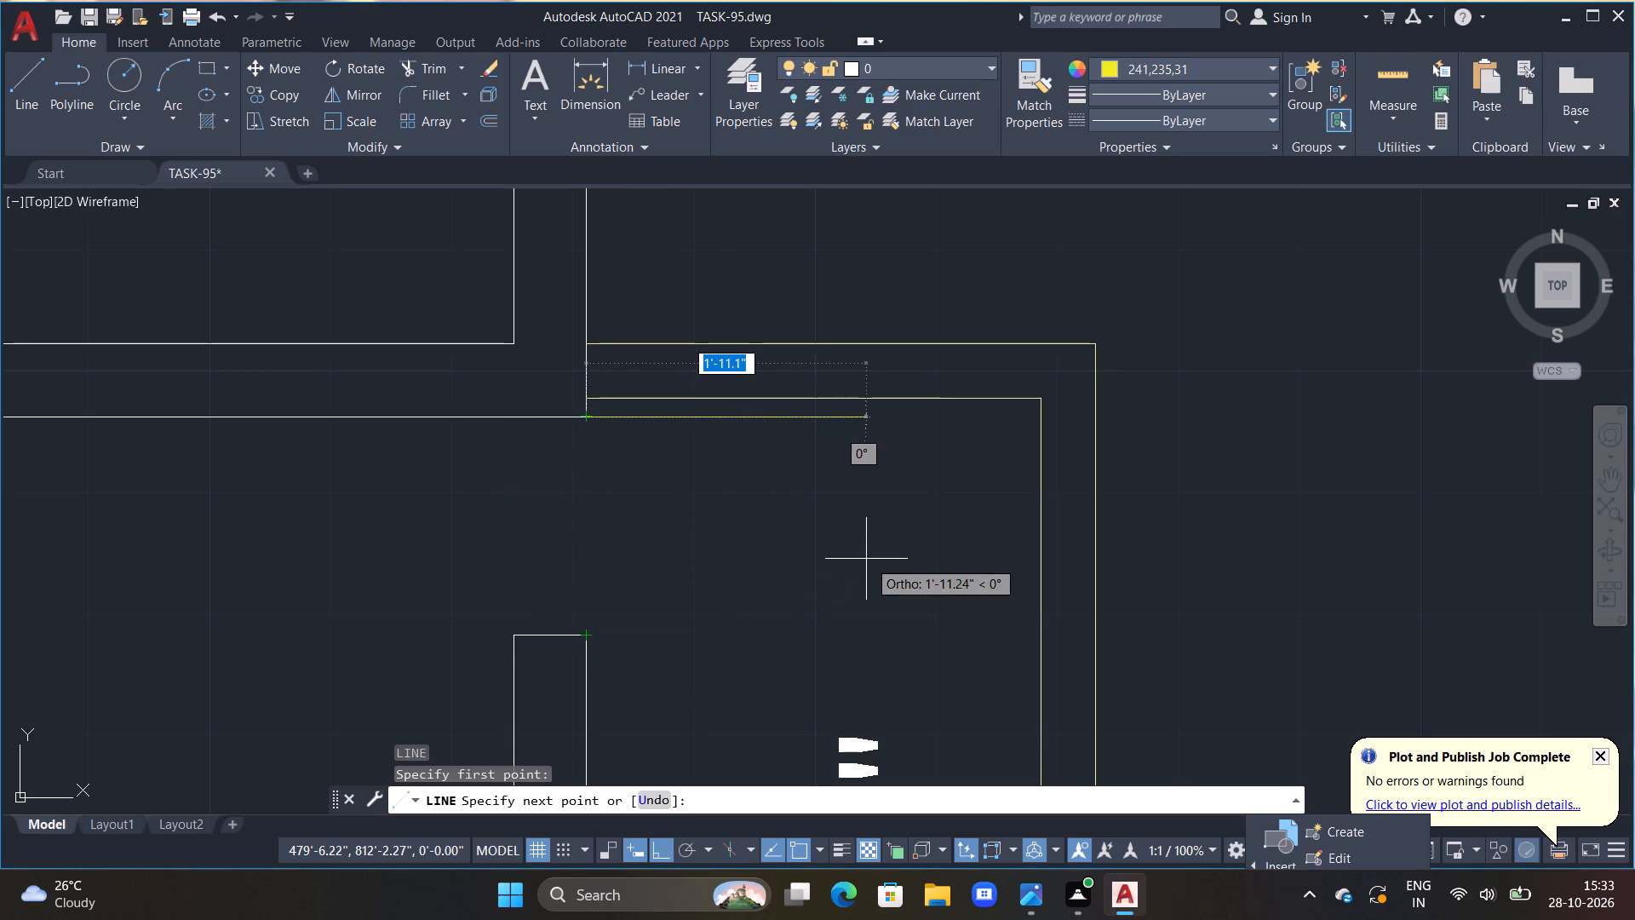
text(1'6")
key(Return)
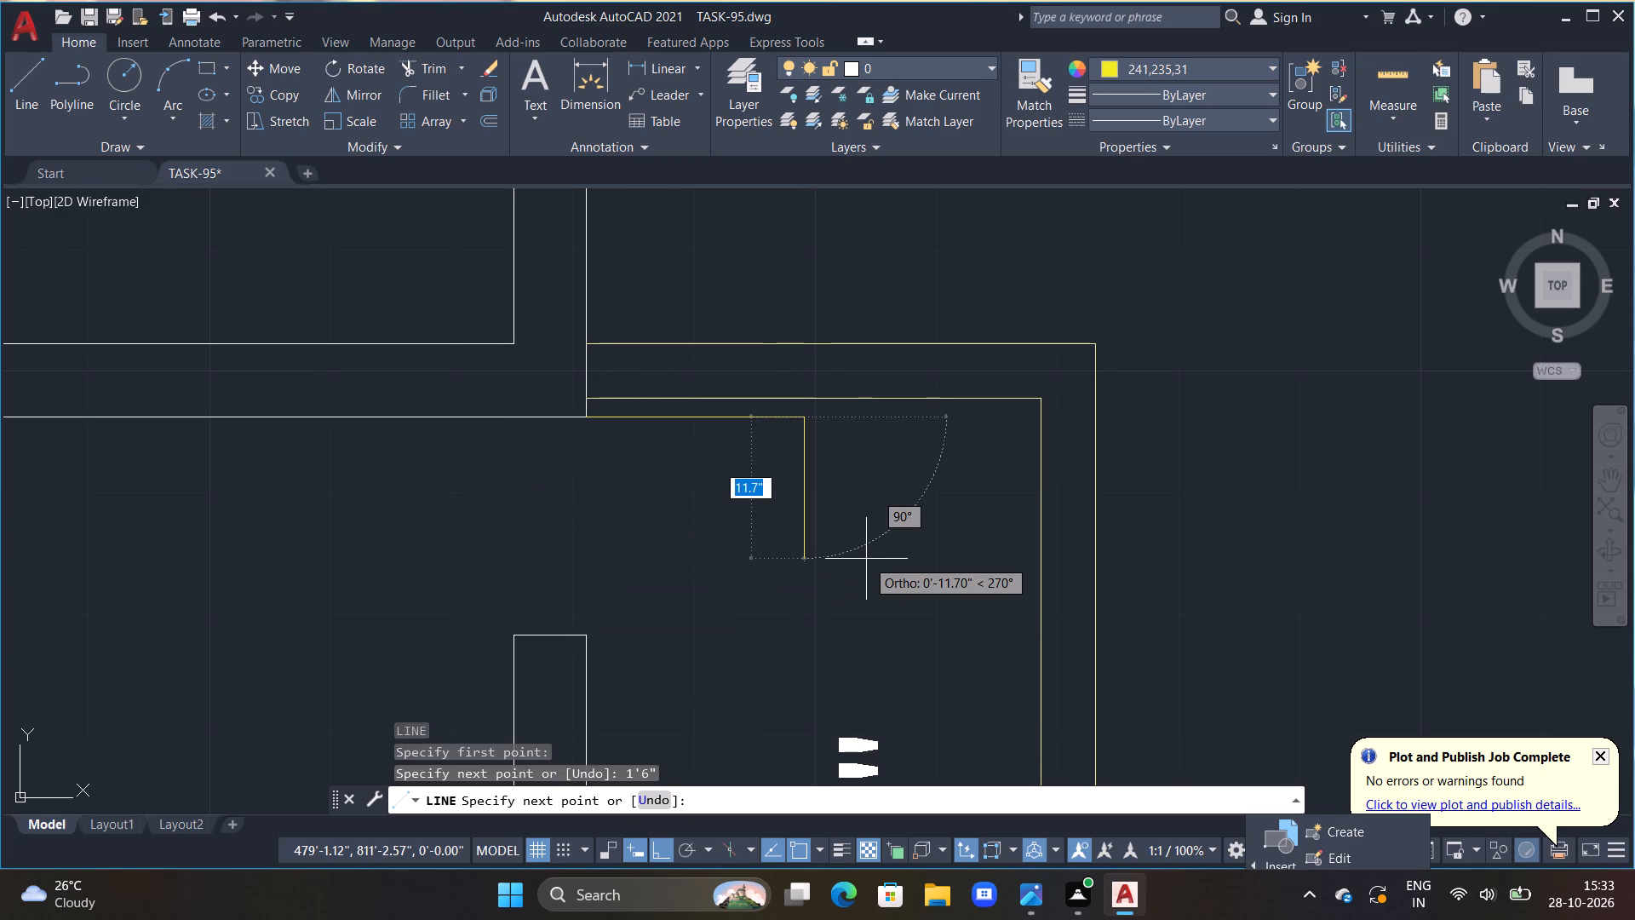
key(2)
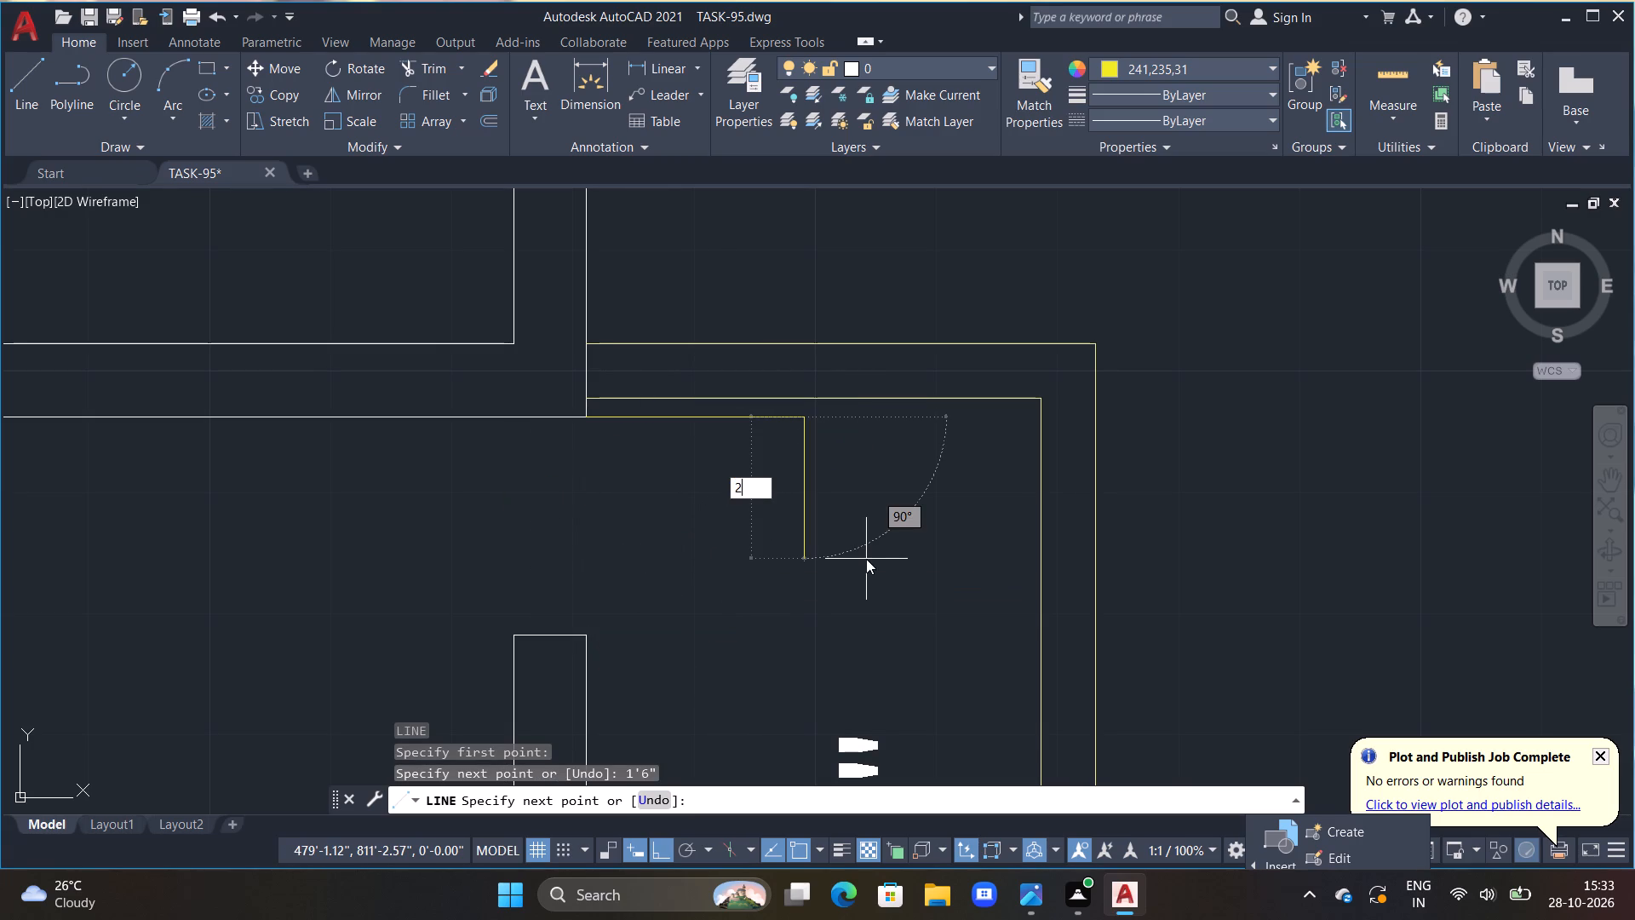
key(shift+quotedbl)
key(Return)
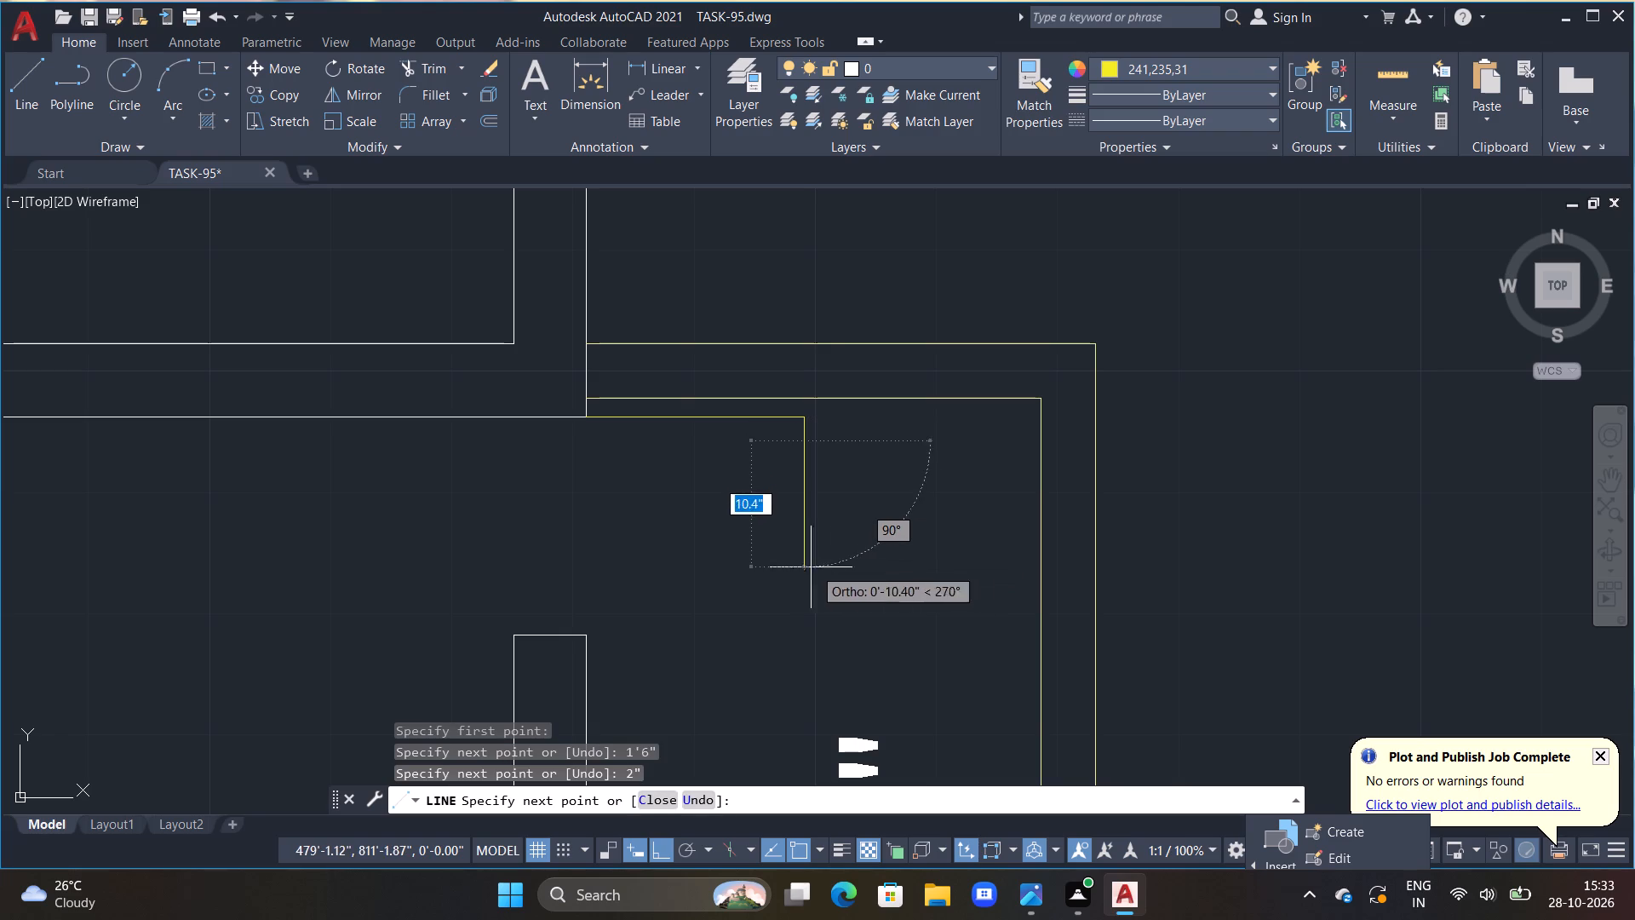
scroll(585, 493, up, 2)
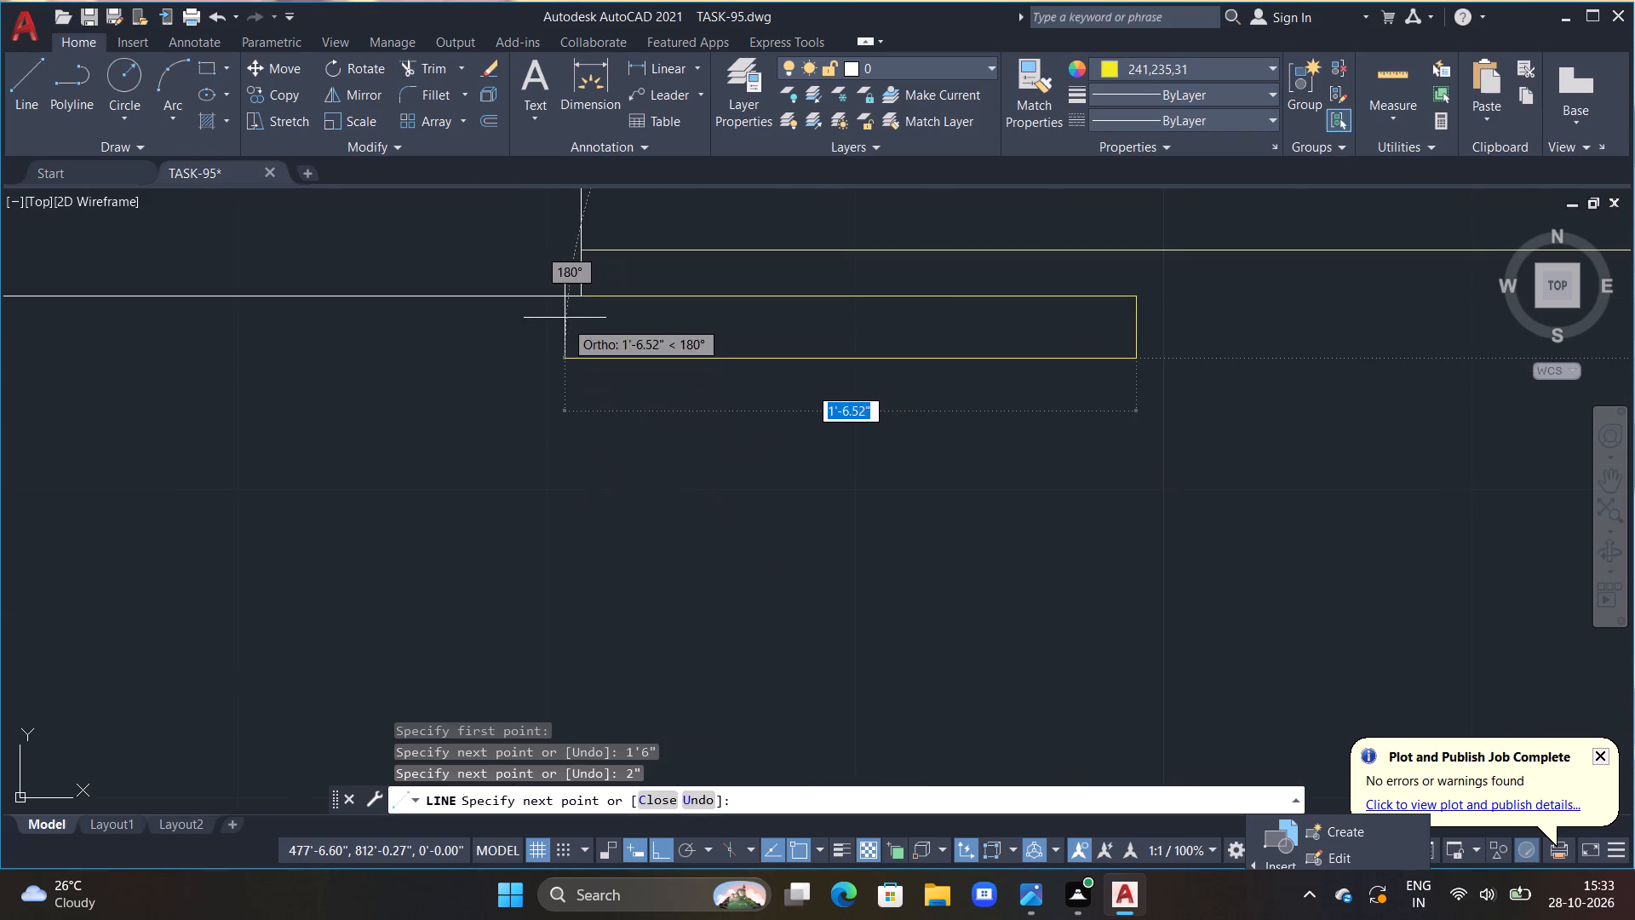
click(581, 362)
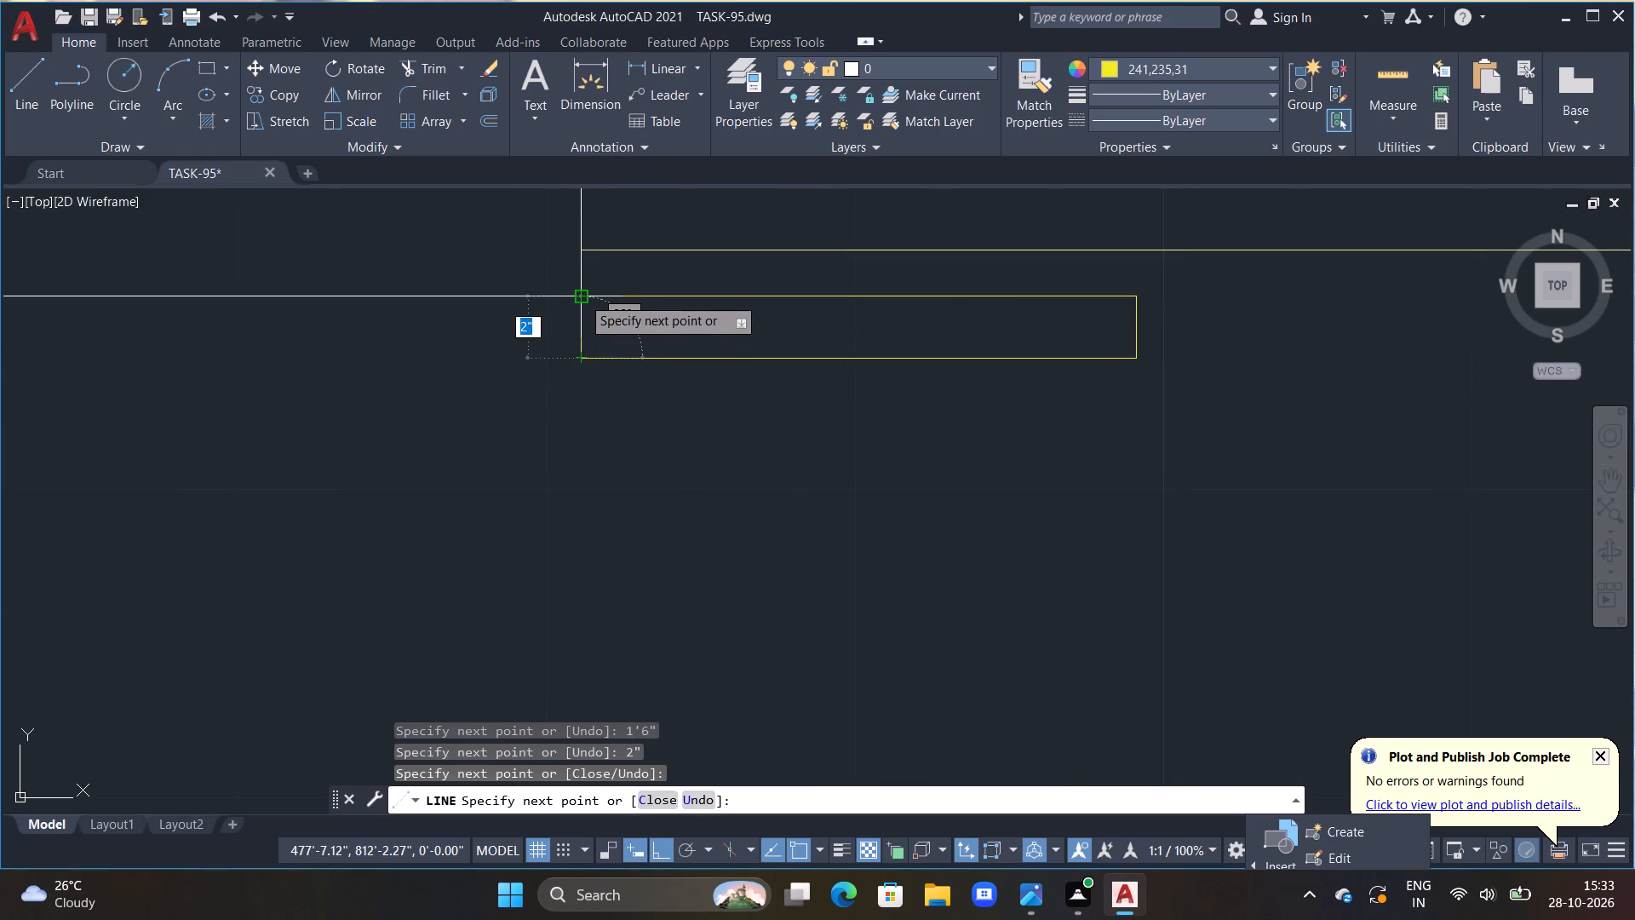
click(582, 296)
key(Escape)
scroll(670, 415, down, 3)
middle_click(716, 417)
key(Escape)
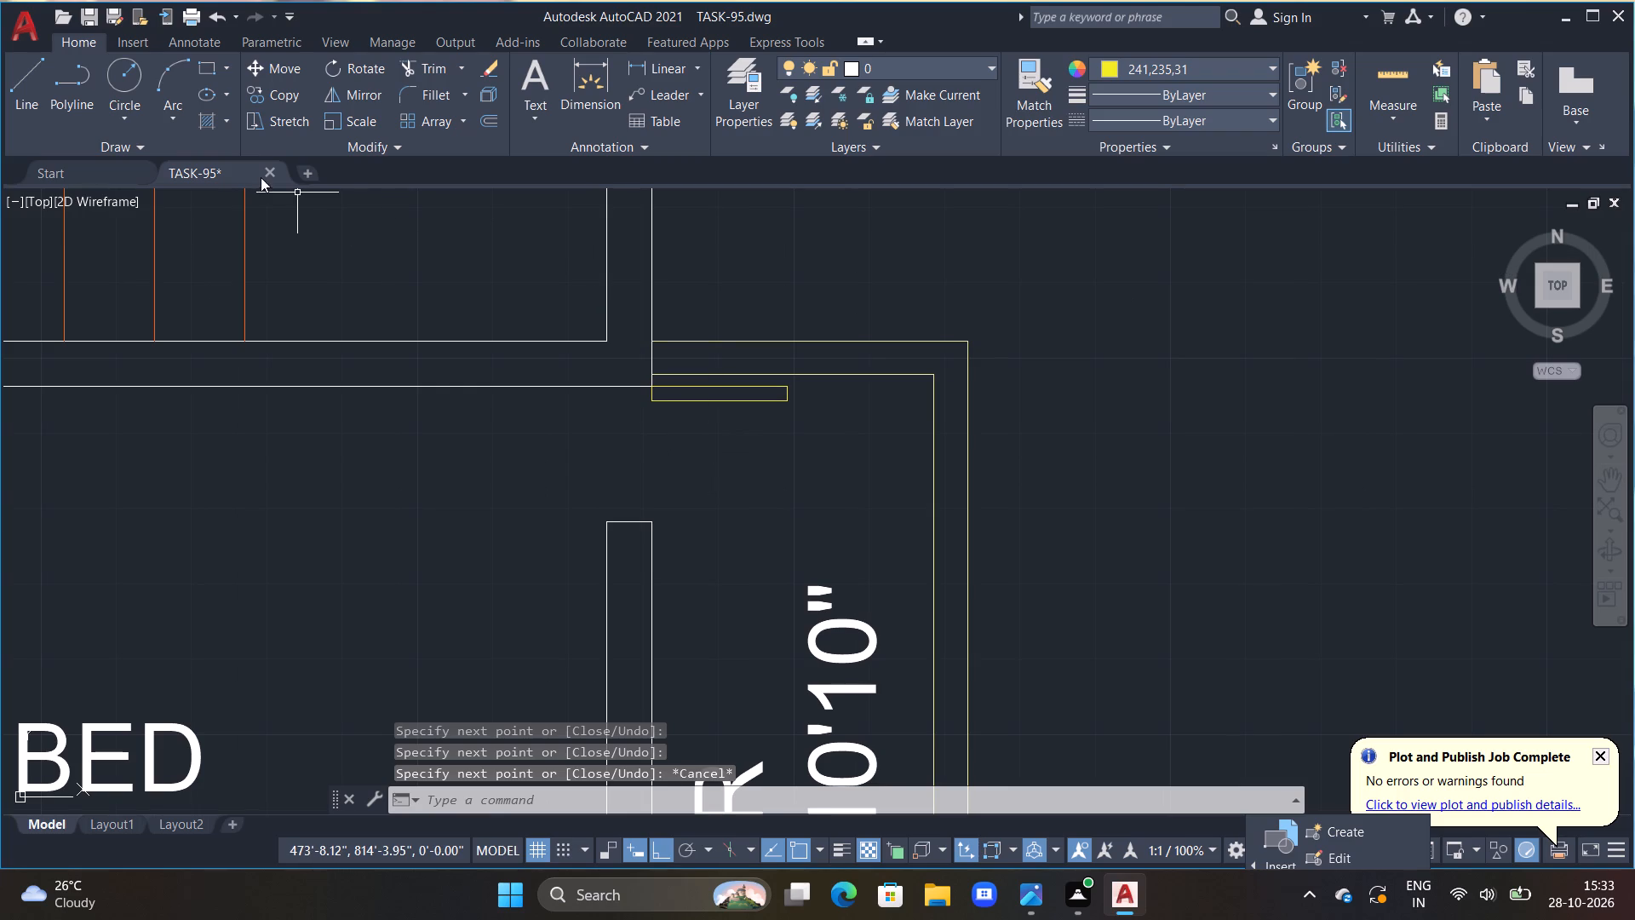
Draw the swing arc of the lower veranda door from the leaf's free end to the wall's end cap.
click(181, 73)
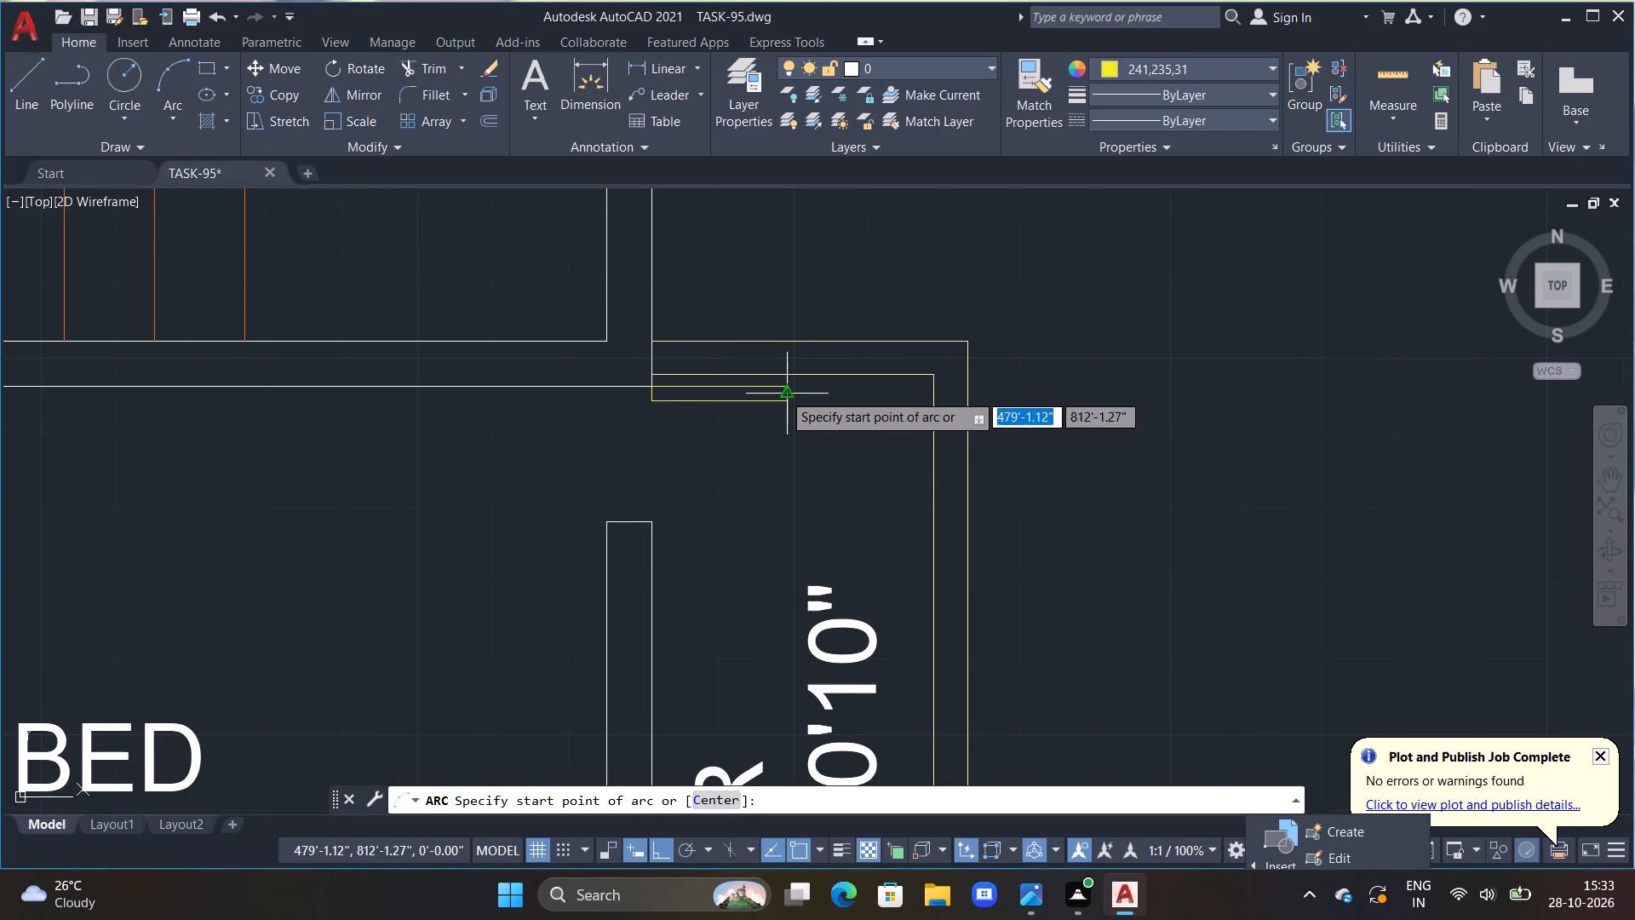
click(783, 385)
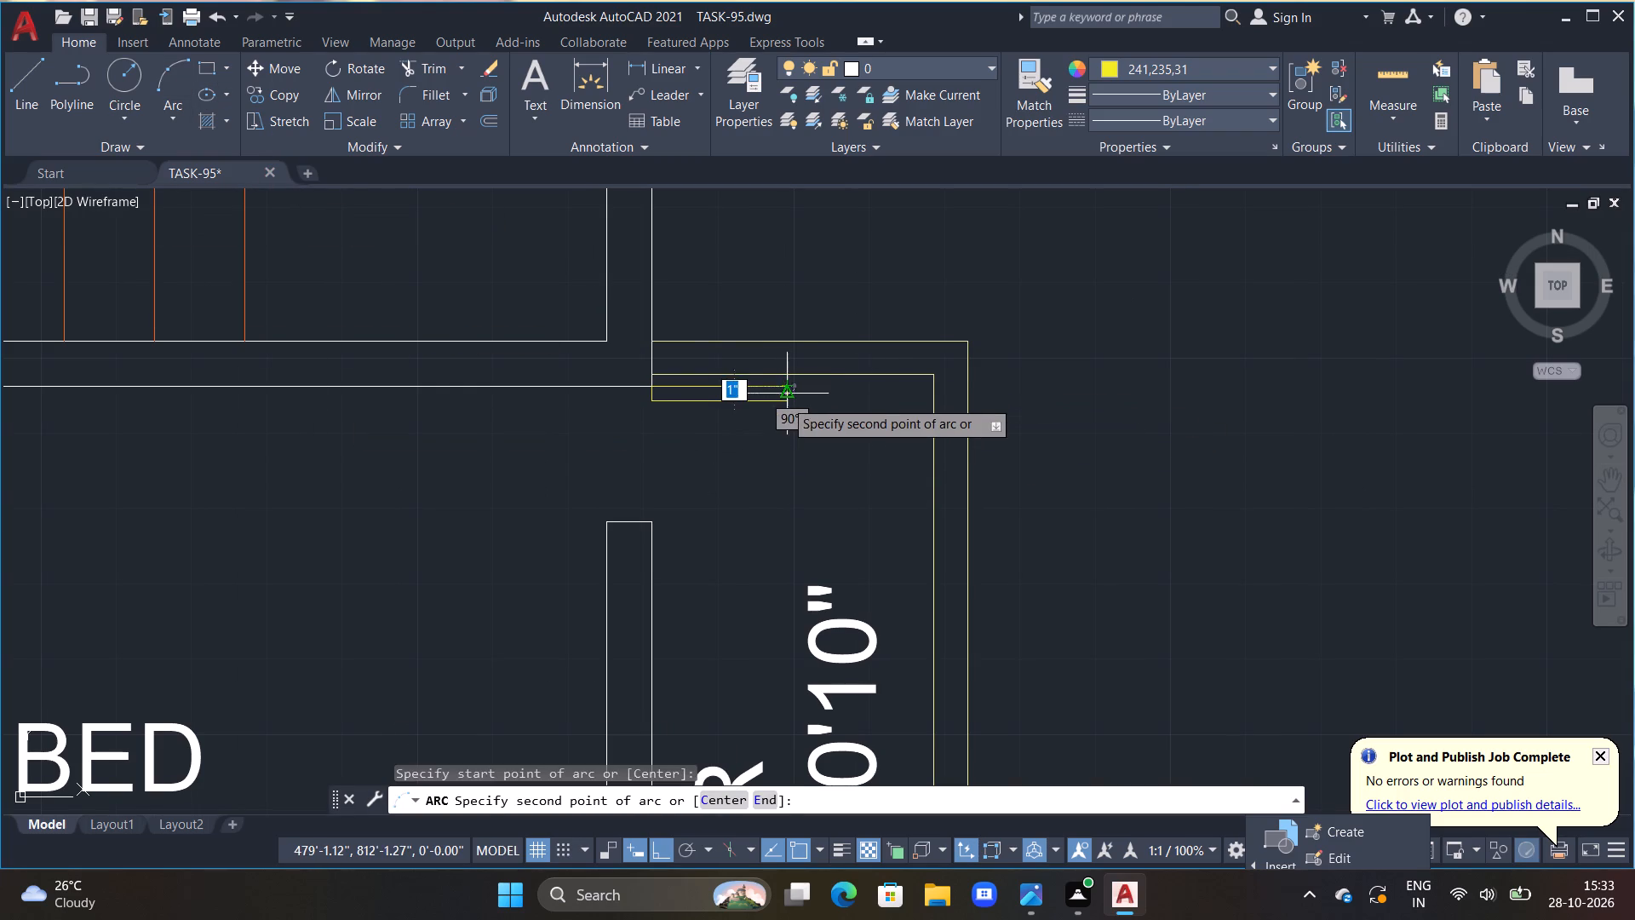
double_click(786, 401)
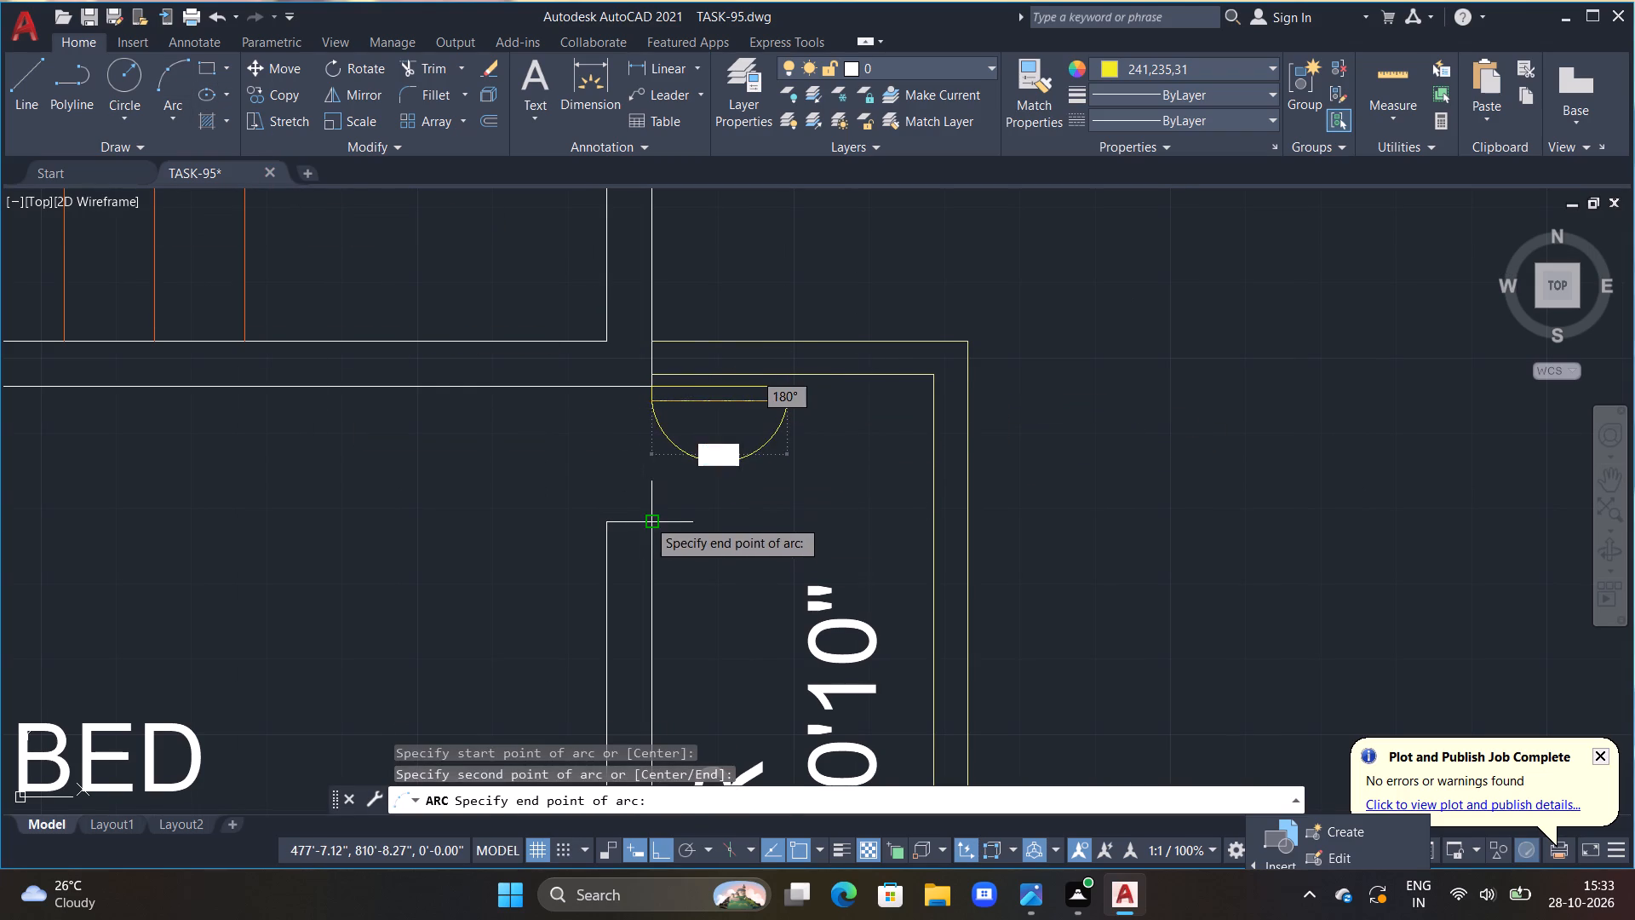
click(647, 519)
scroll(678, 536, down, 4)
middle_drag(634, 475, 659, 432)
scroll(577, 538, up, 2)
key(Escape)
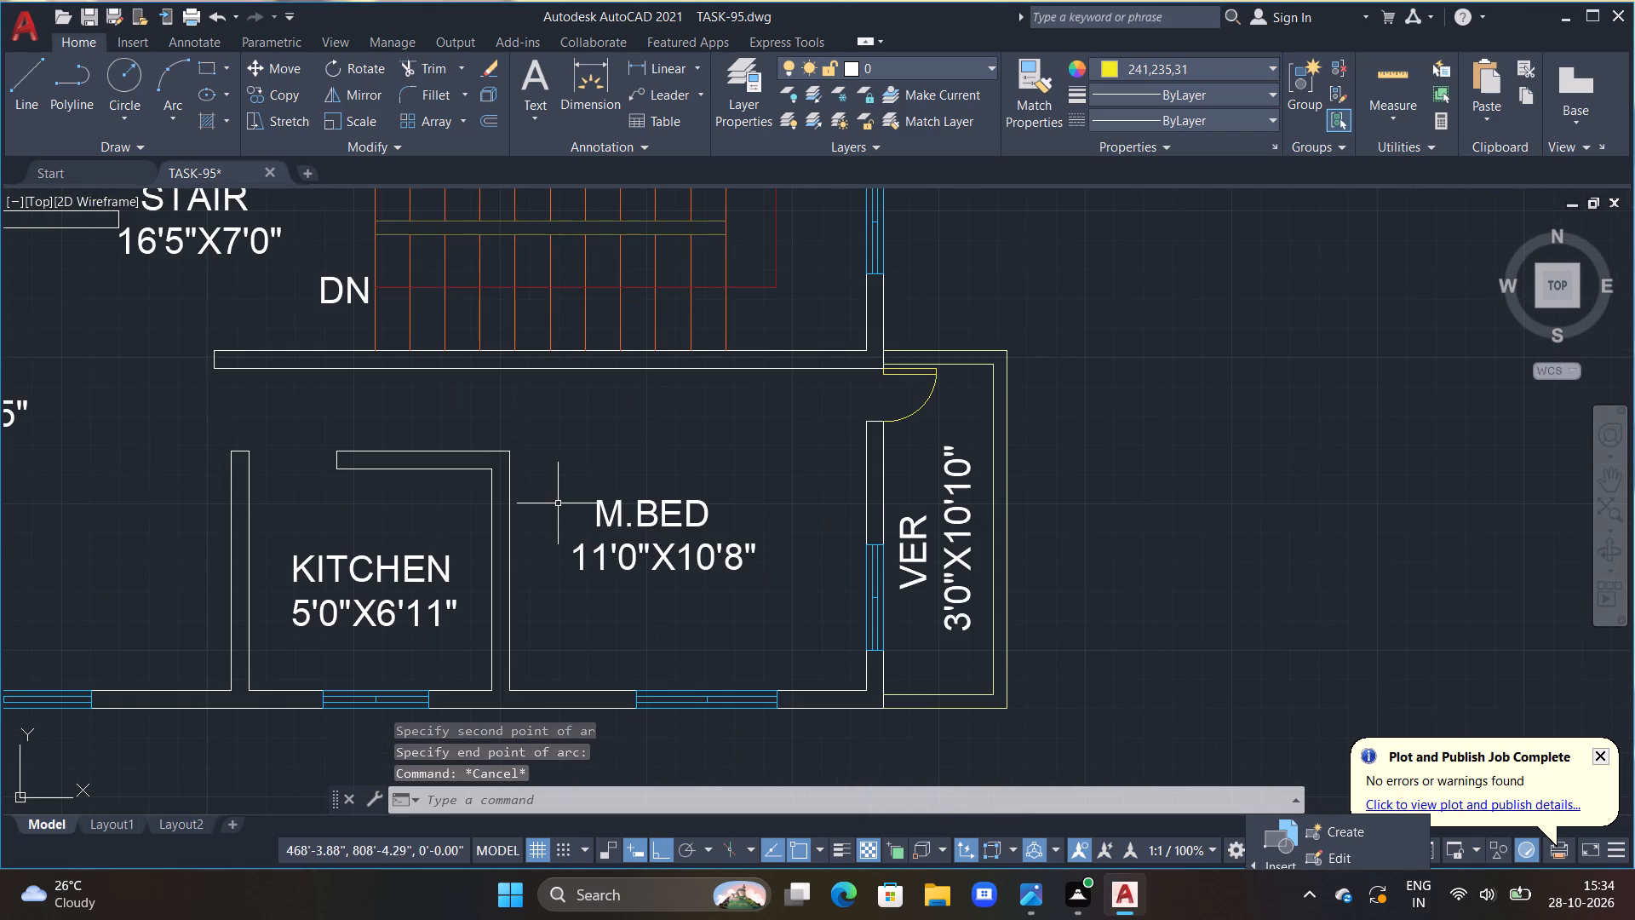
key(Escape)
key(Escape)
Draw a 2'6" by 2" door leaf into the lower M.BED along the stair wall's underside, starting in line with the kitchen–M.BED wall.
middle_drag(541, 431, 623, 444)
key(Escape)
text(l)
key(space)
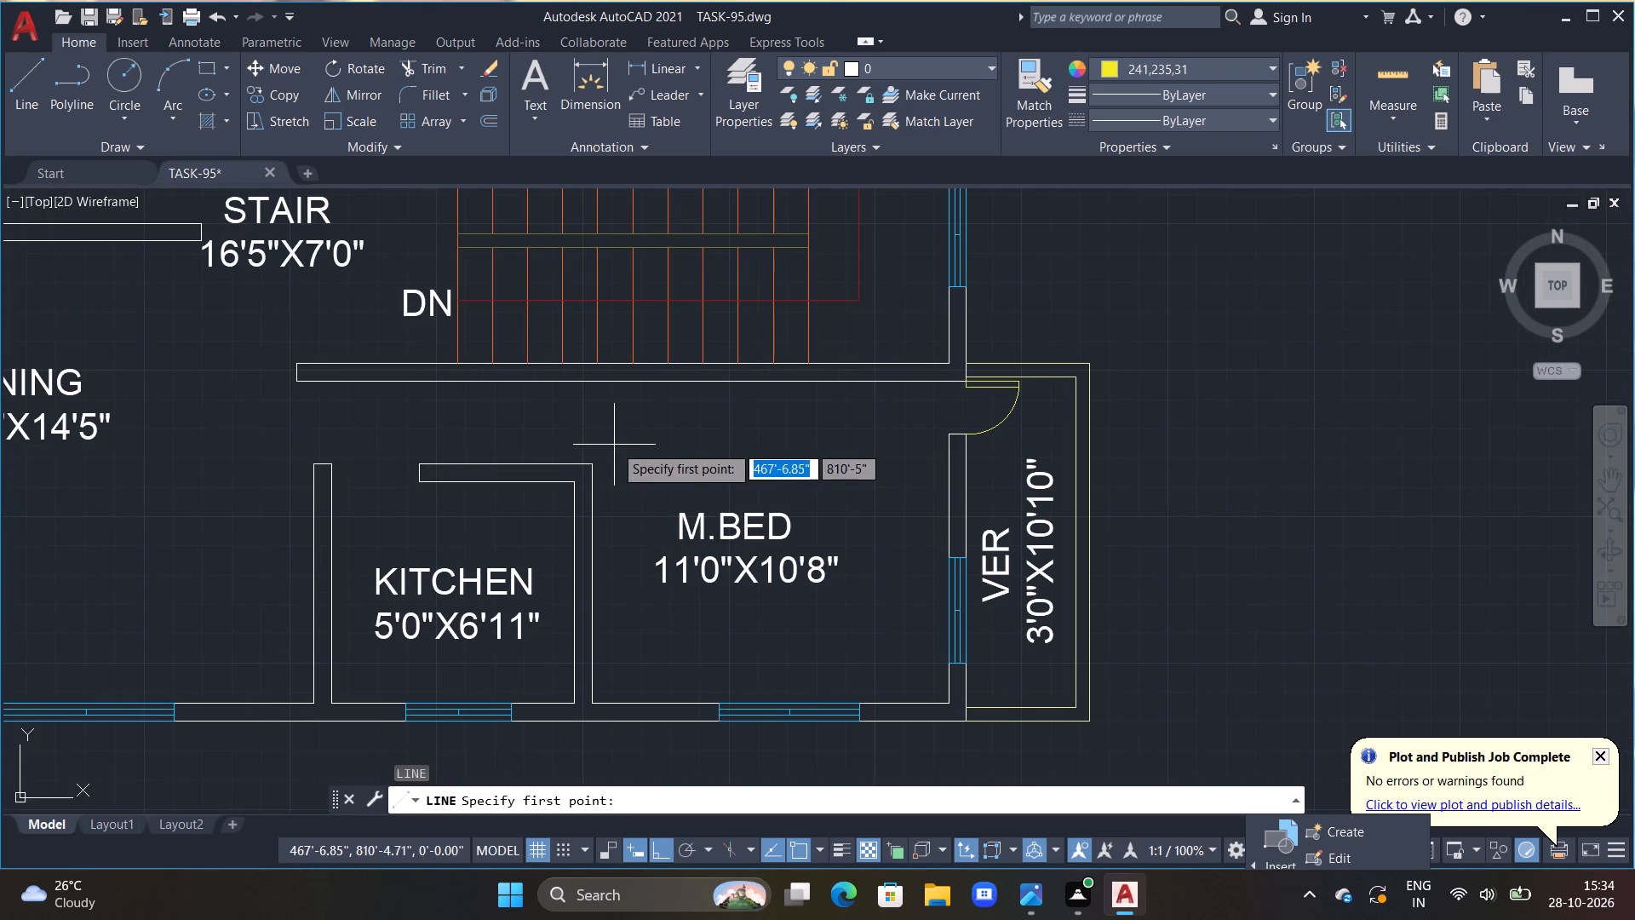
click(594, 383)
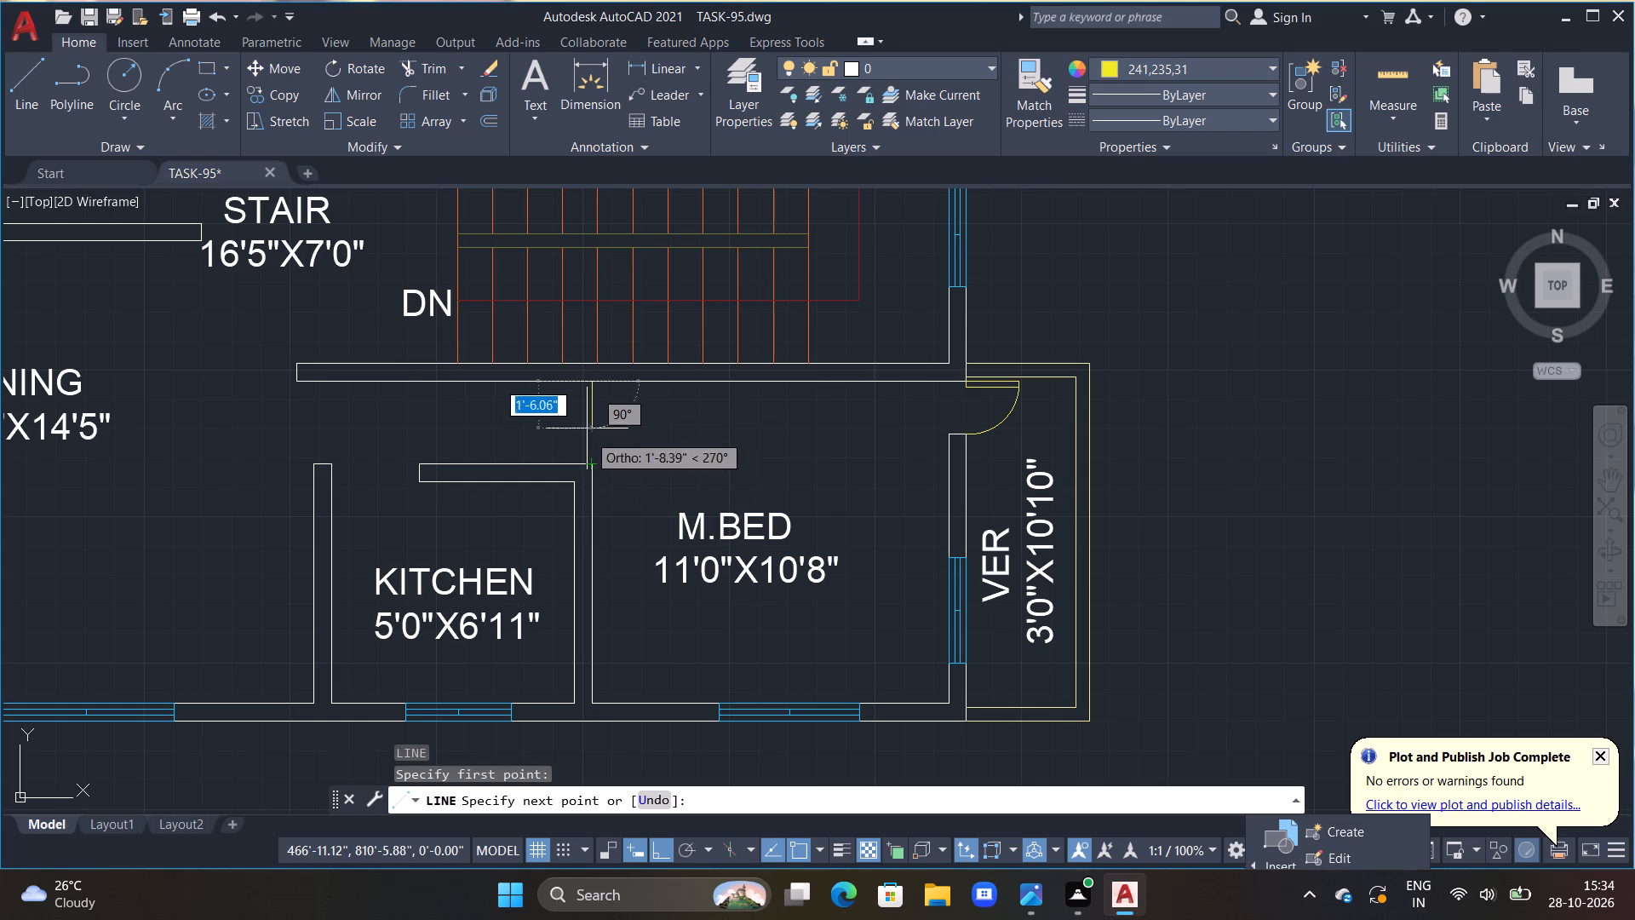
text(2'6")
key(Return)
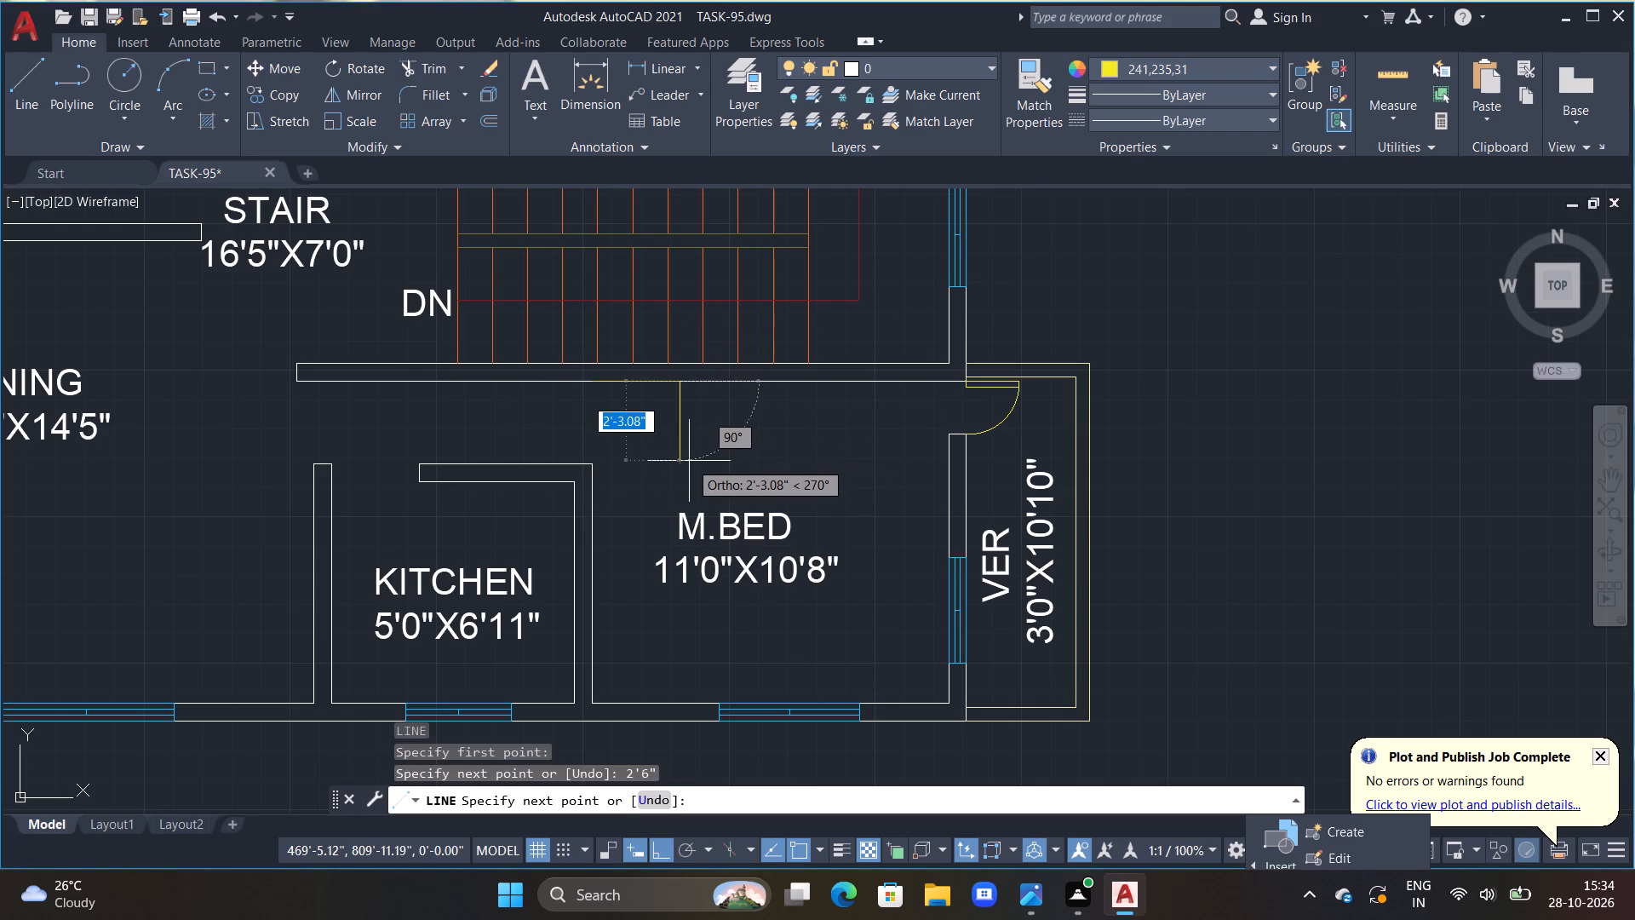
text(2")
key(Return)
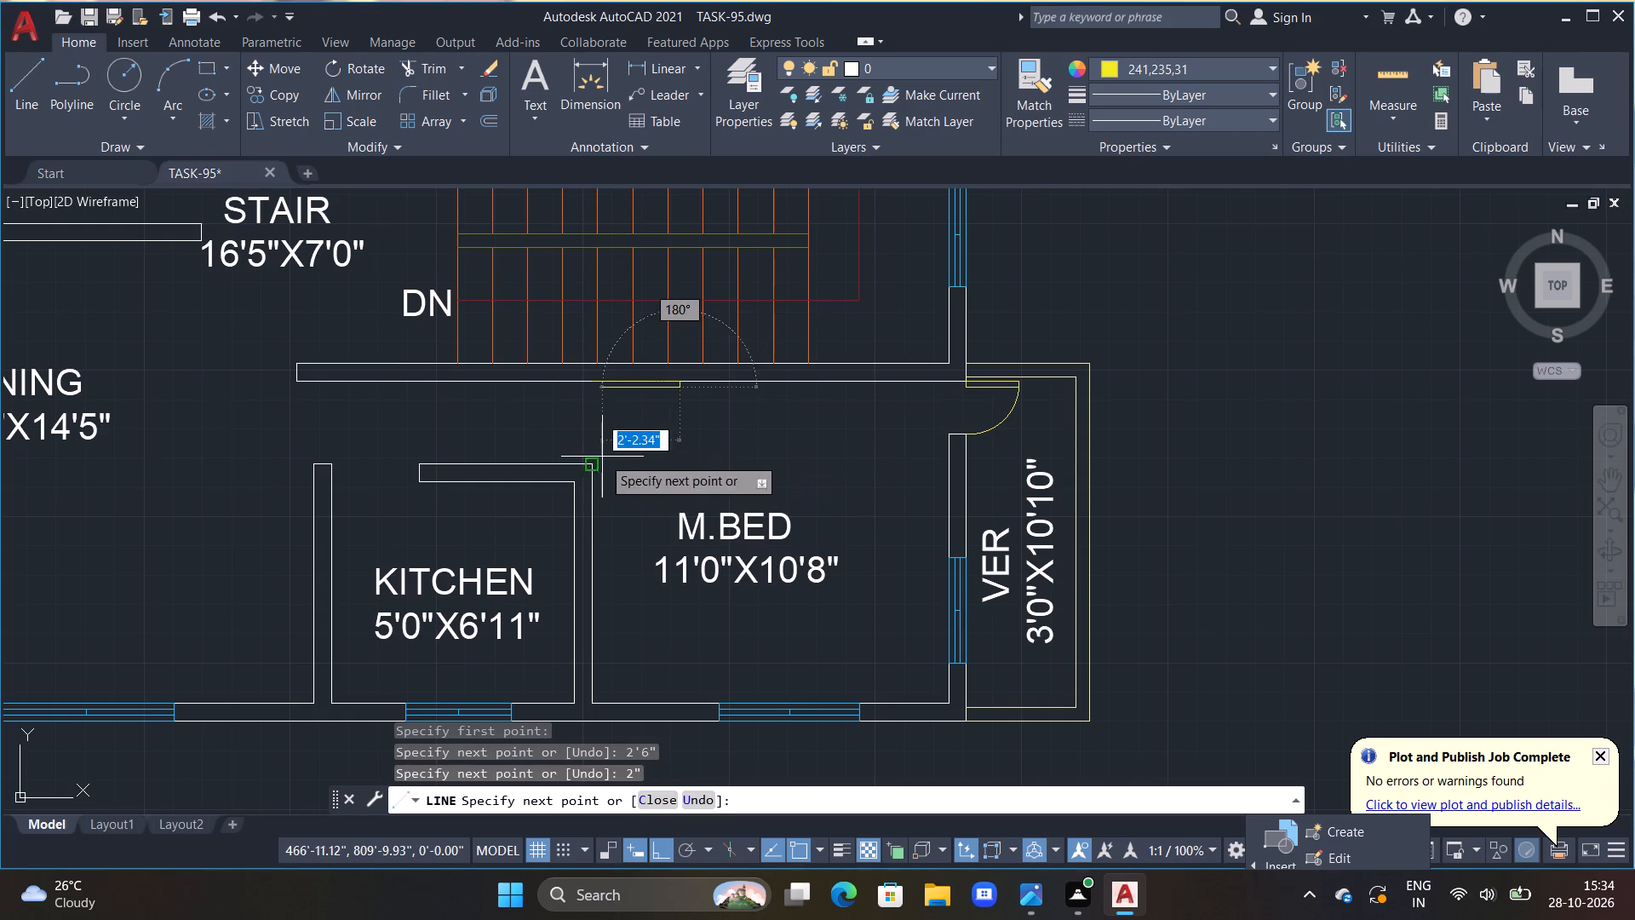
scroll(581, 446, up, 1)
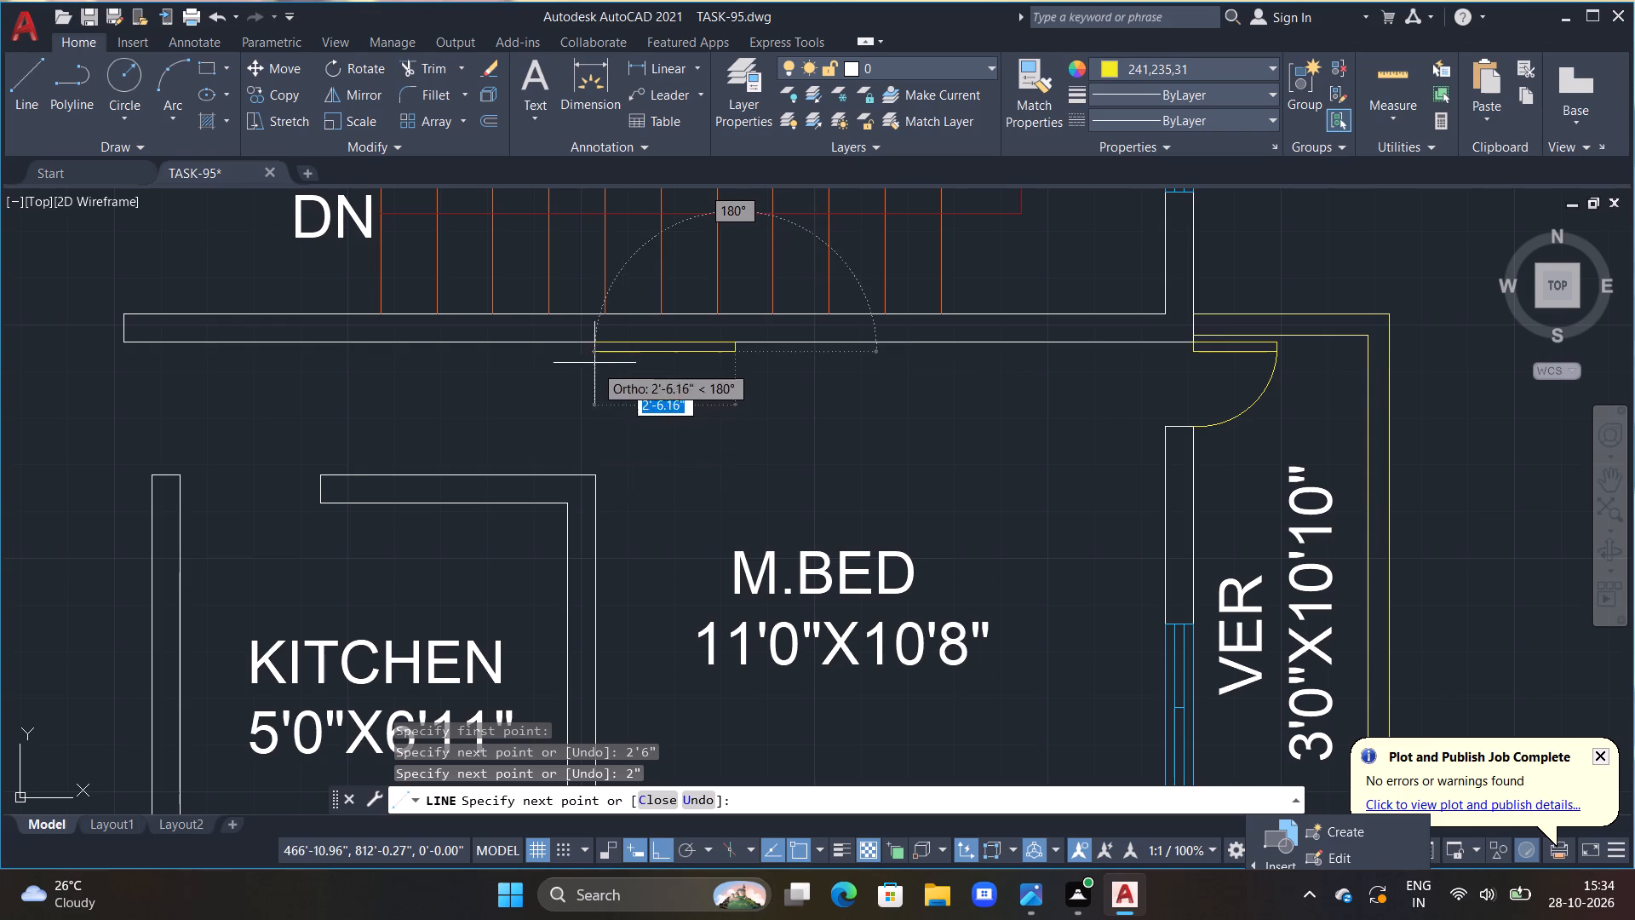
click(596, 353)
click(594, 338)
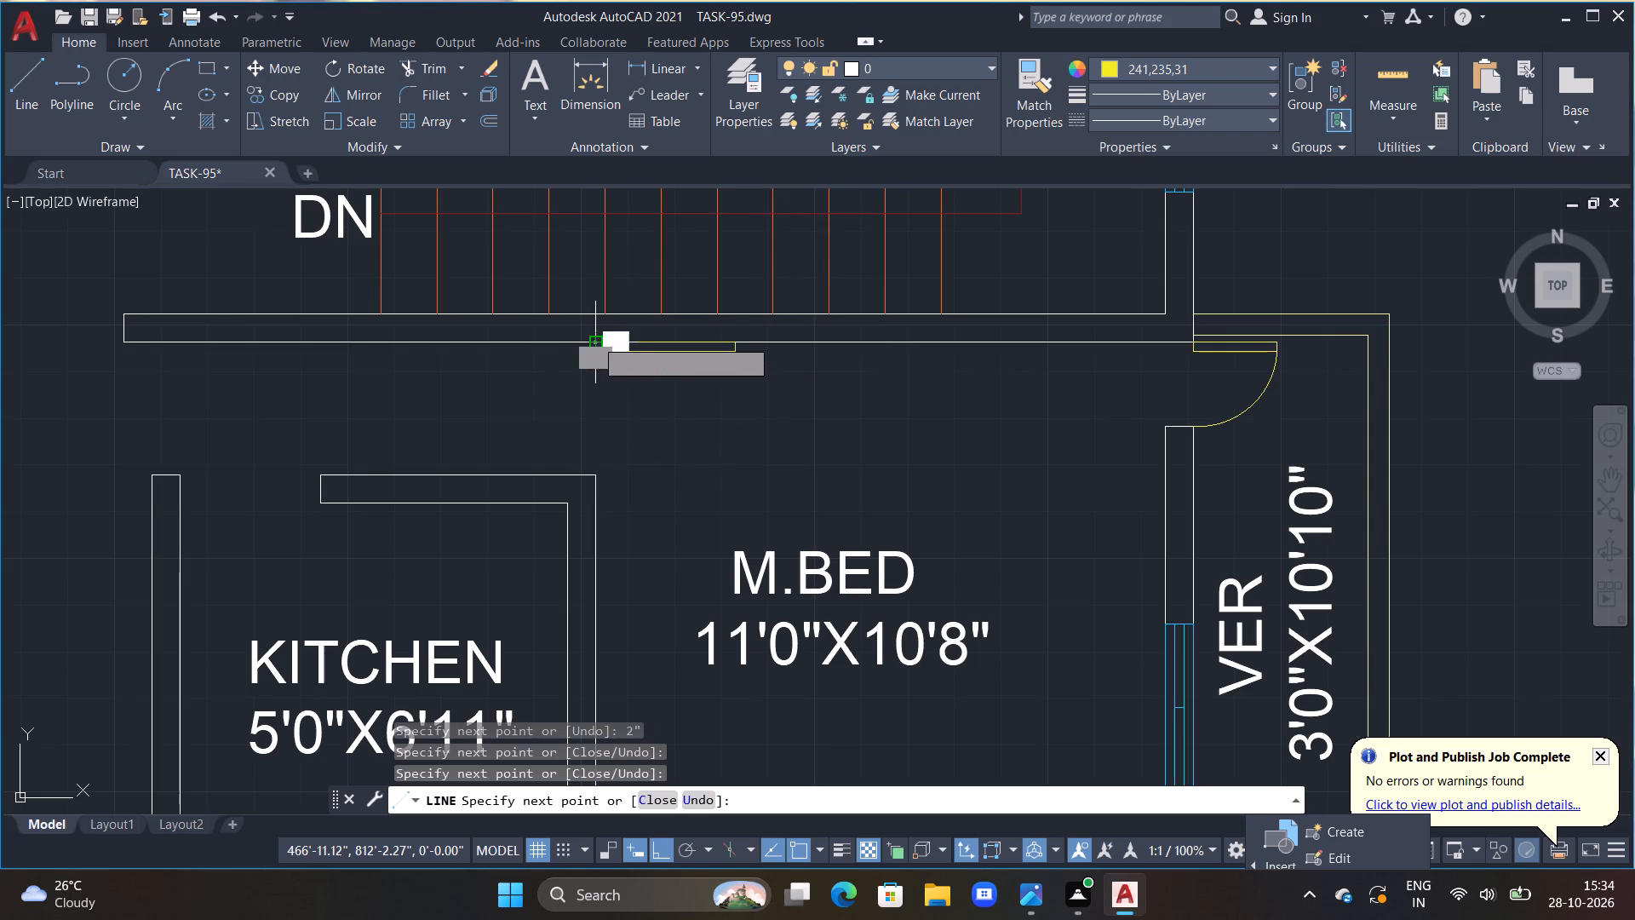
key(Escape)
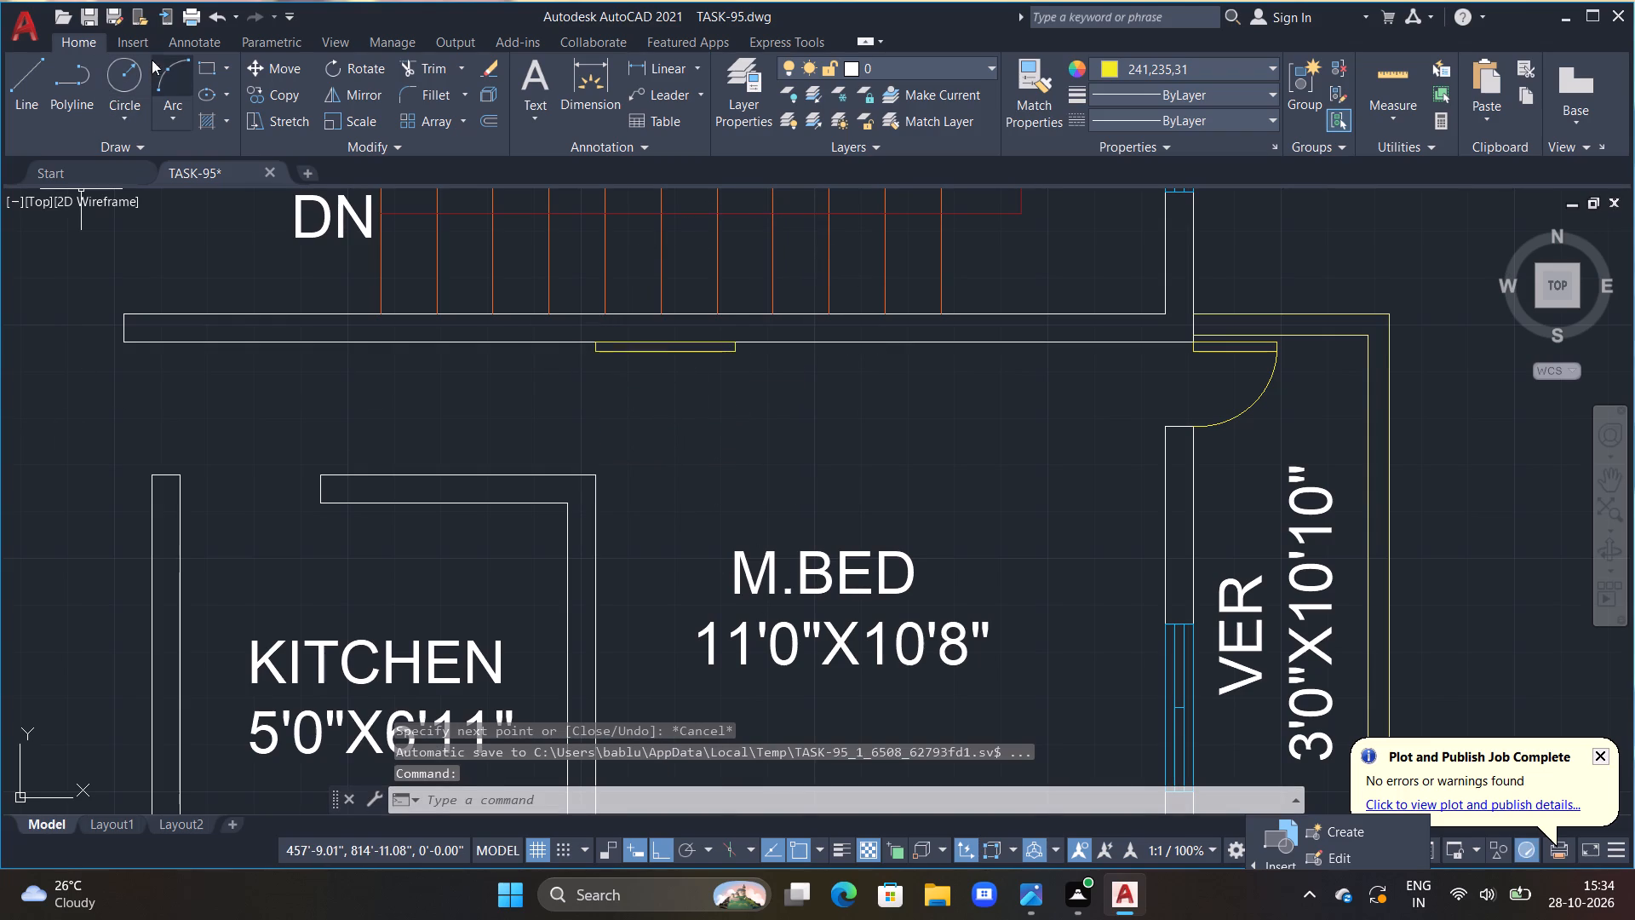
Draw the swing arc of the lower M.BED entrance door from the leaf's free end to the kitchen wall's upper corner.
click(171, 66)
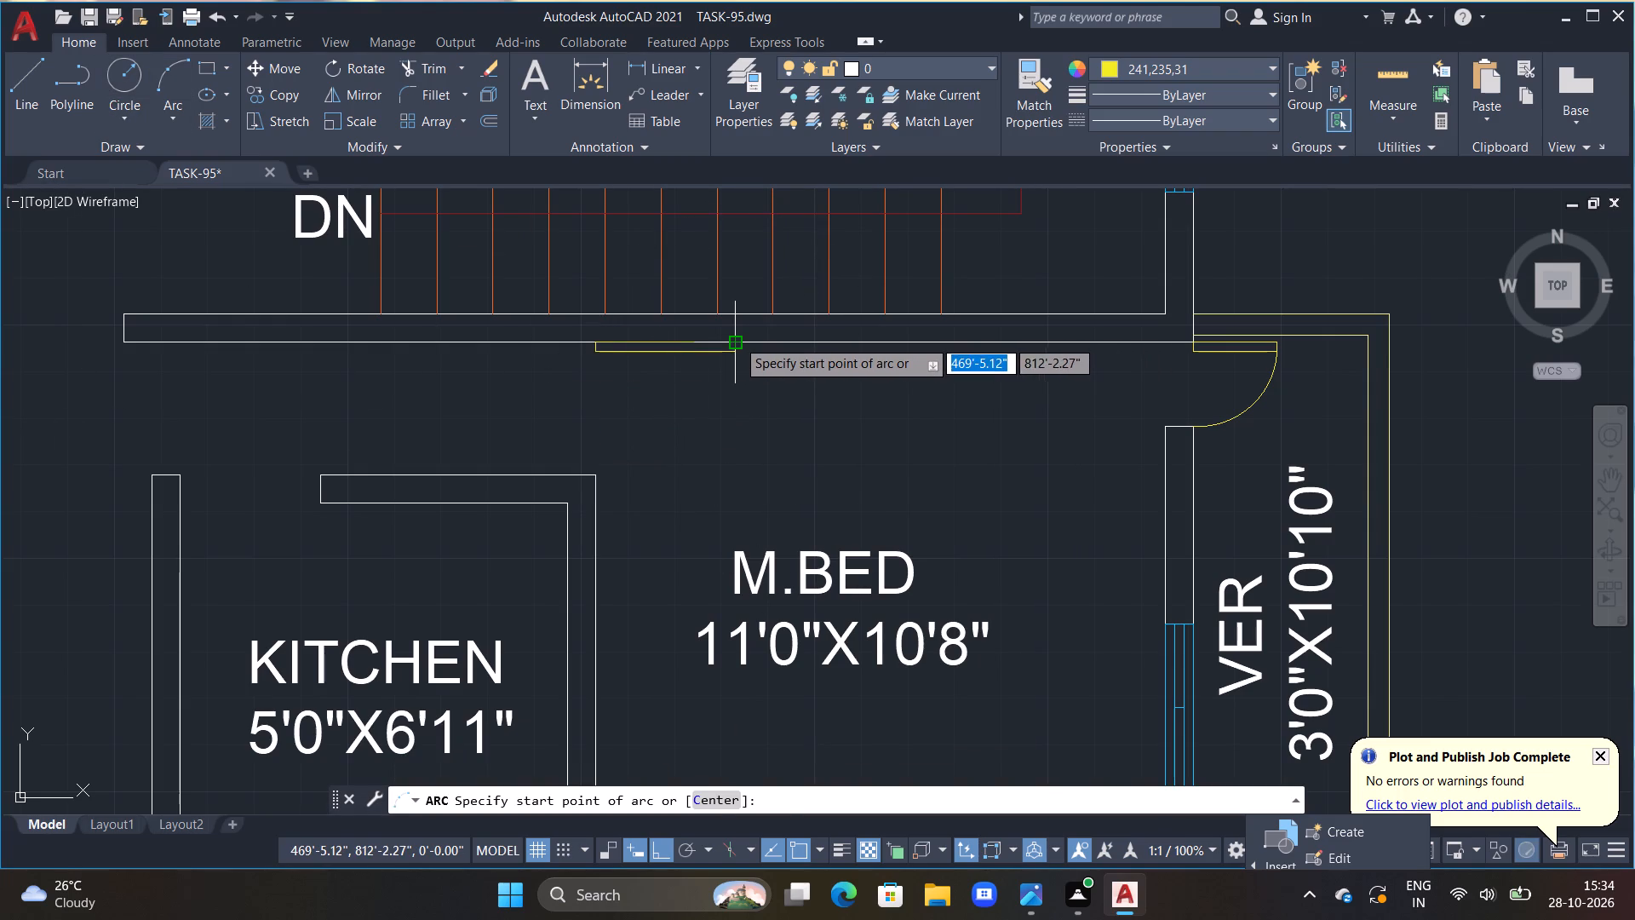
click(737, 339)
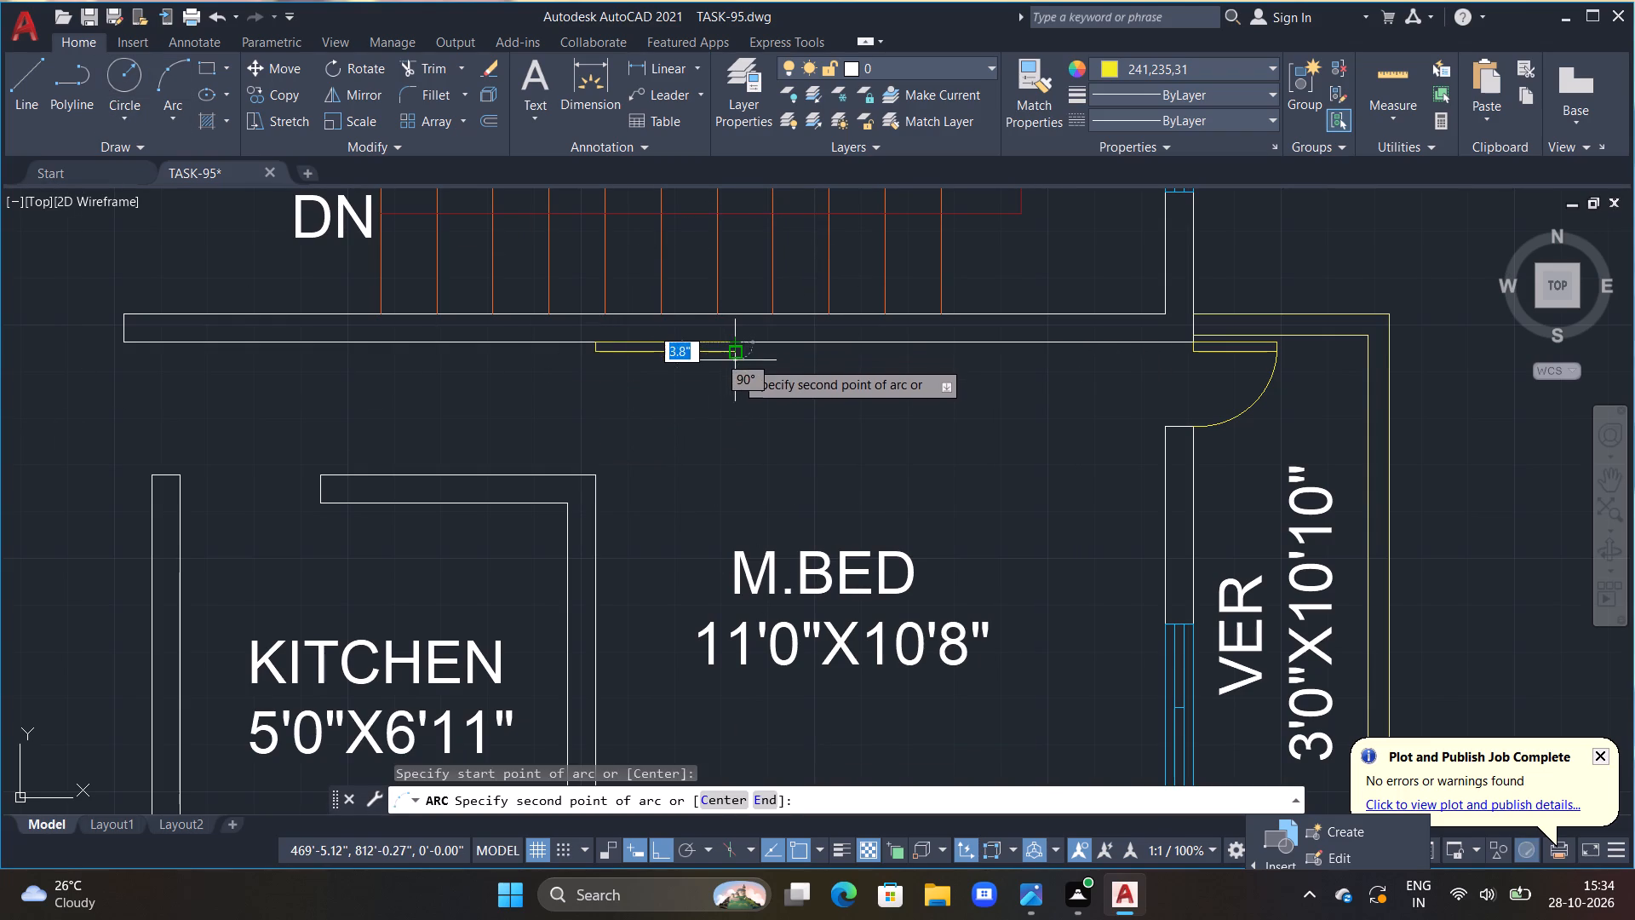
click(732, 355)
click(596, 473)
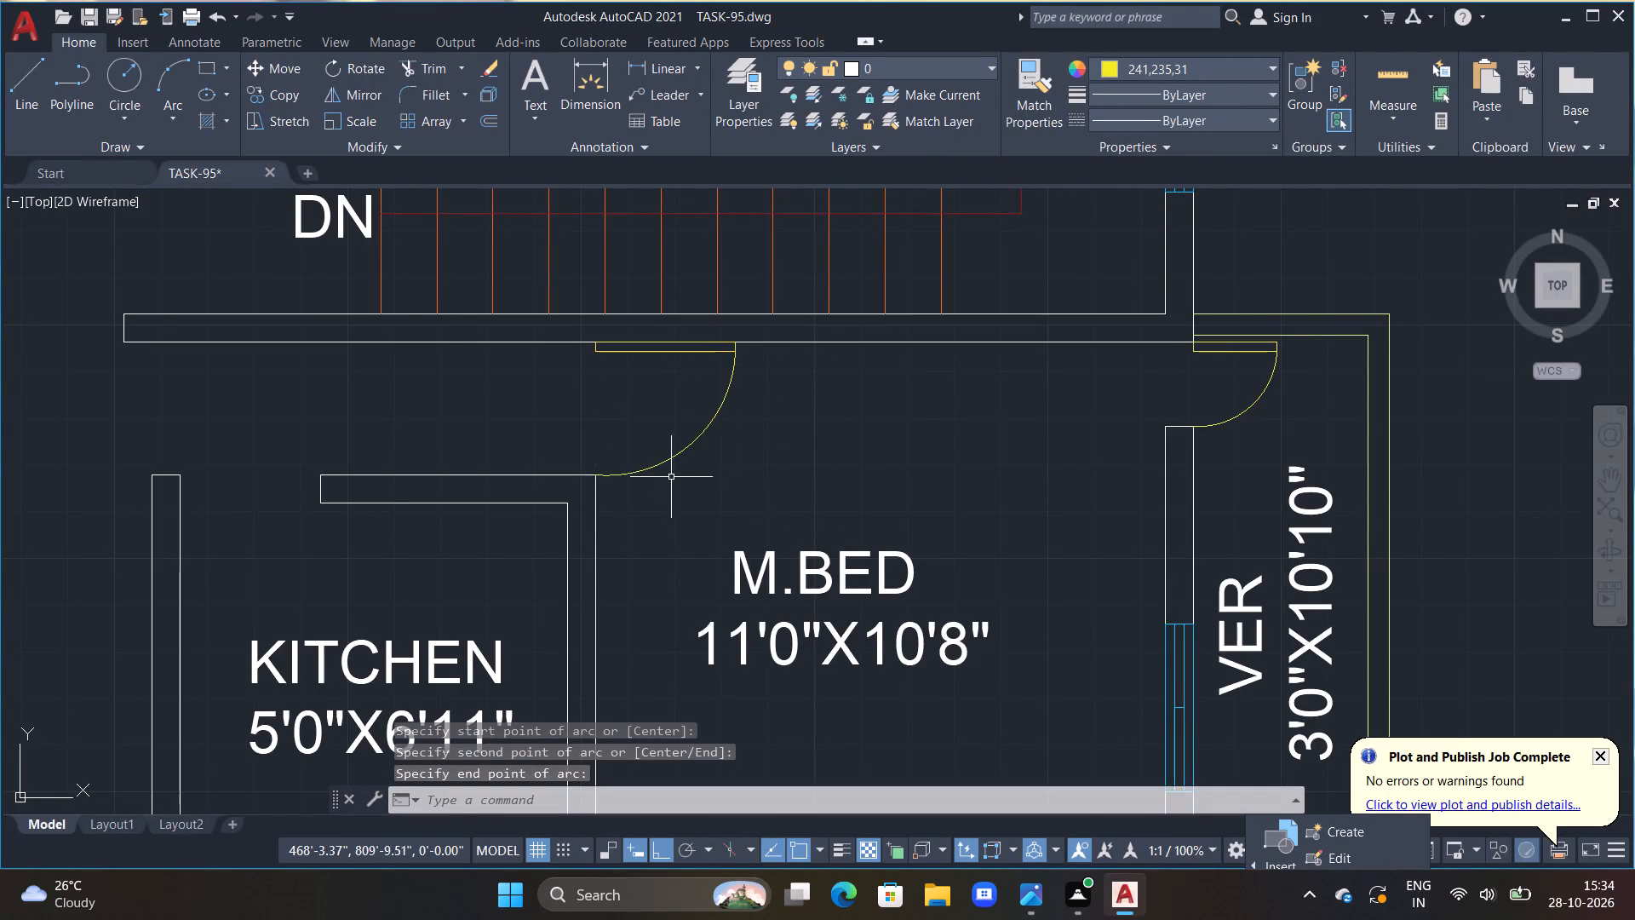
Move the lower unit's KITCHEN label straight down within the room, keeping it just above the window.
scroll(671, 477, down, 2)
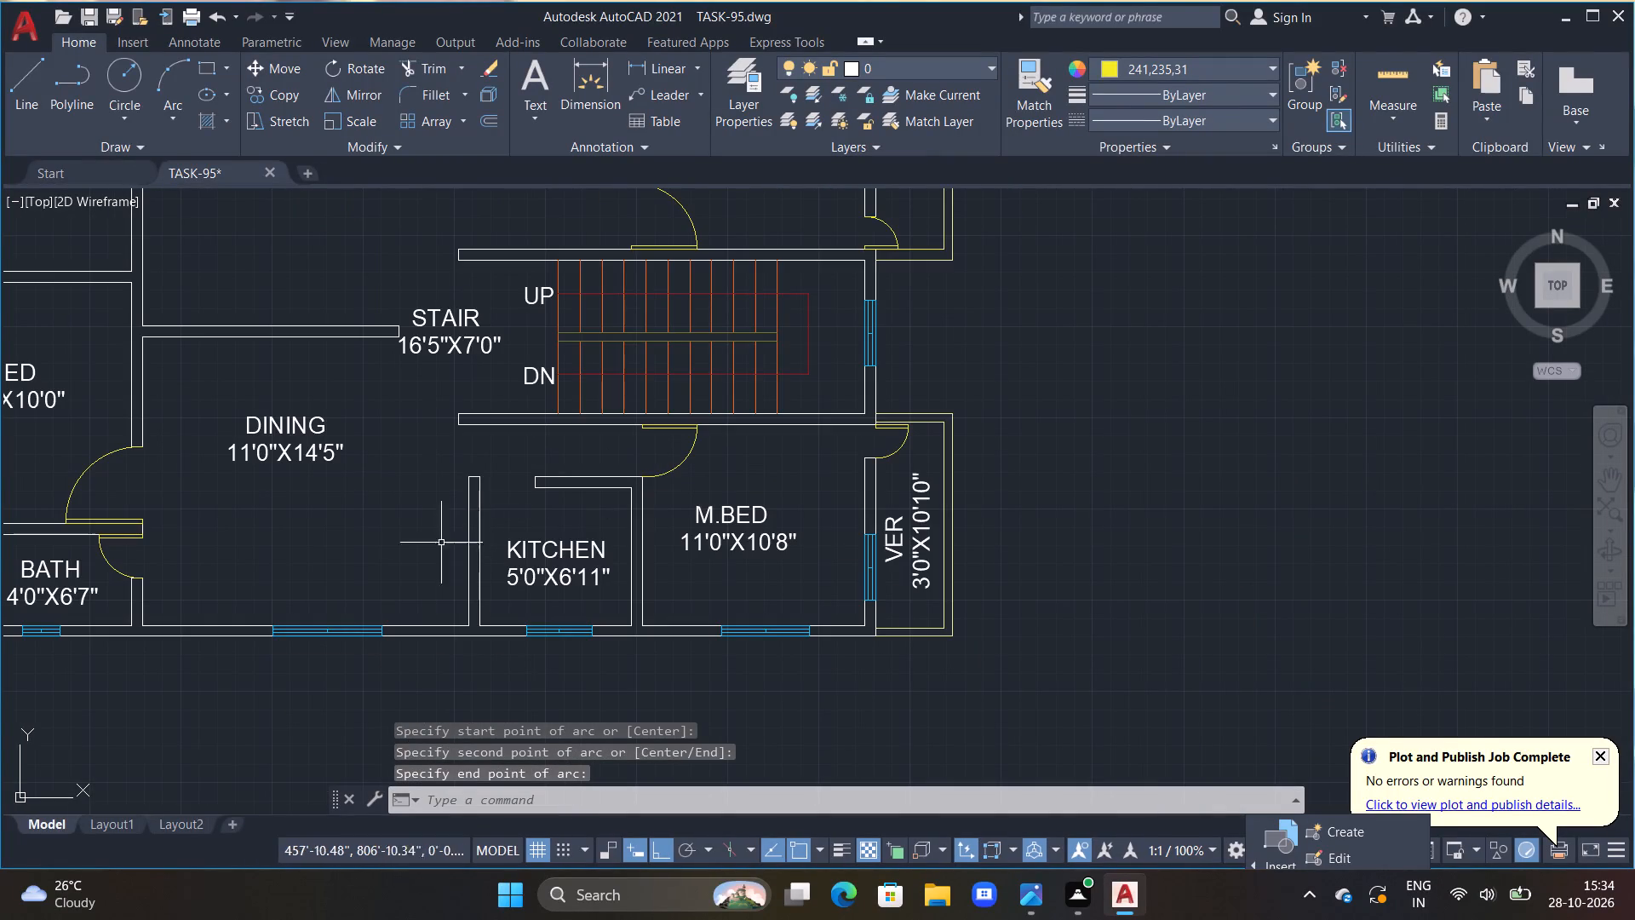
scroll(557, 490, up, 2)
middle_drag(475, 498, 525, 405)
key(Escape)
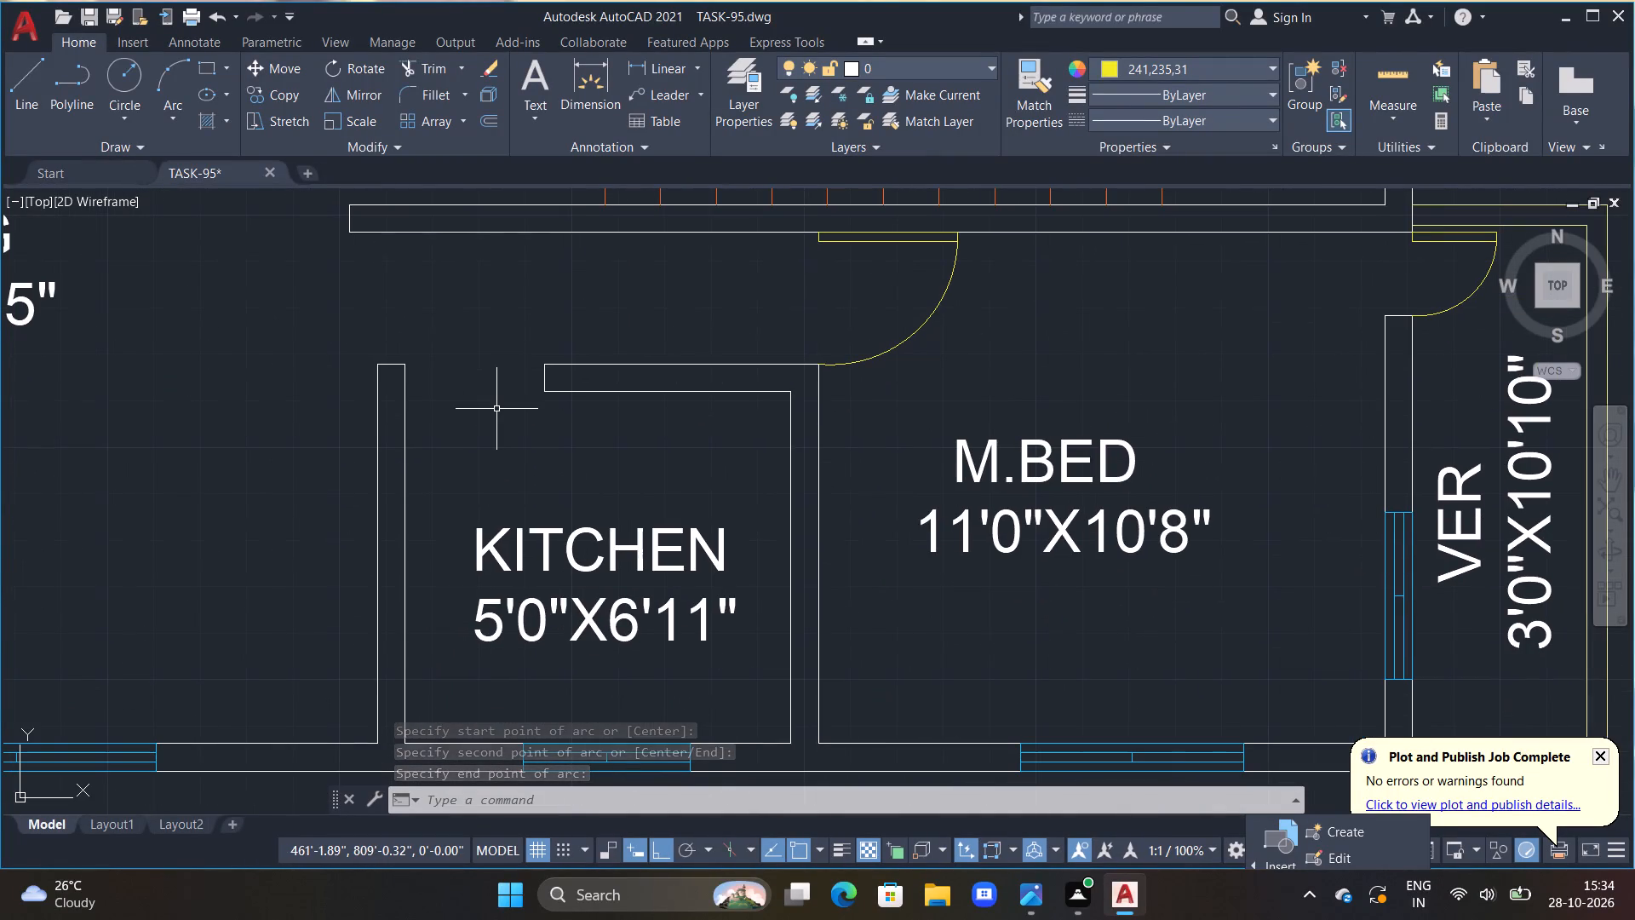
middle_drag(505, 457, 496, 280)
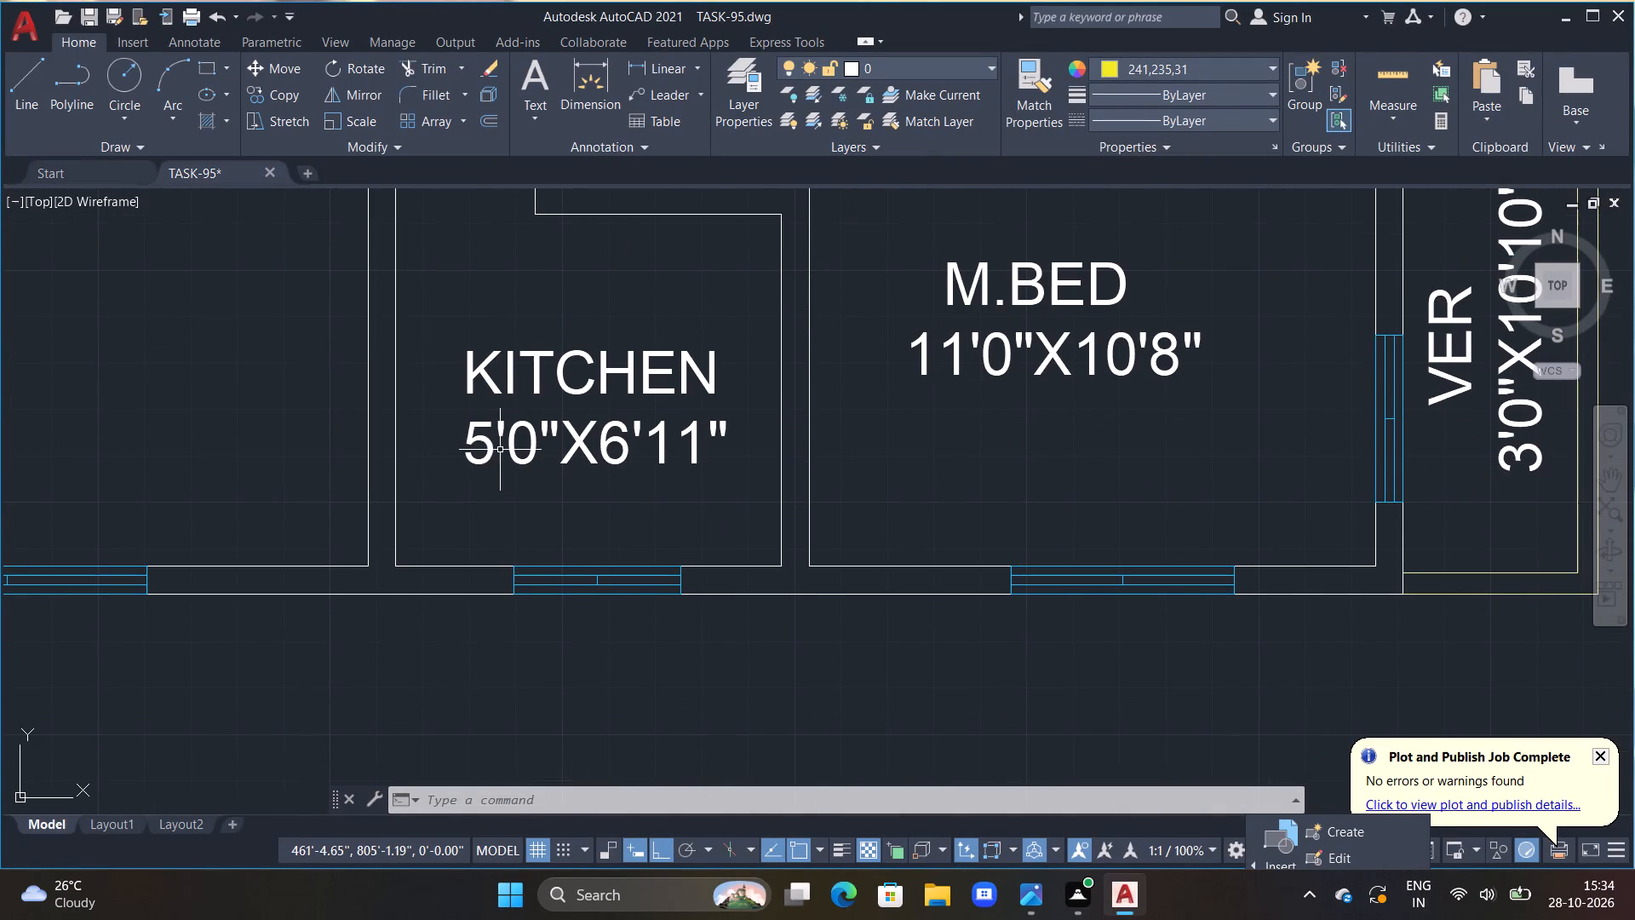
click(499, 449)
click(462, 458)
double_click(446, 355)
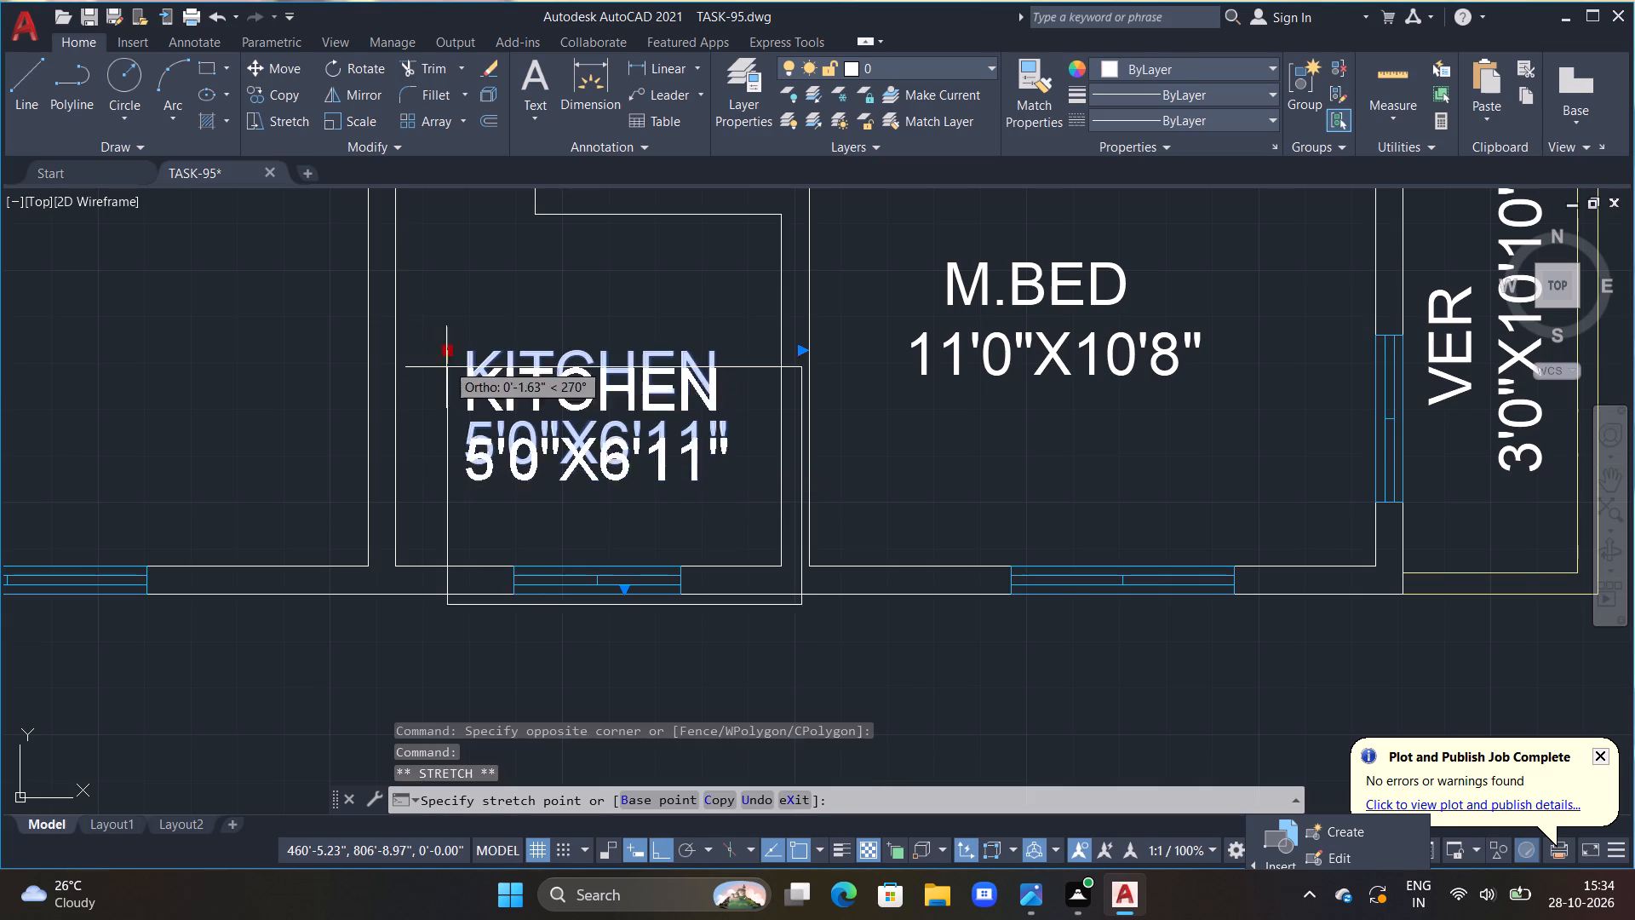
click(445, 409)
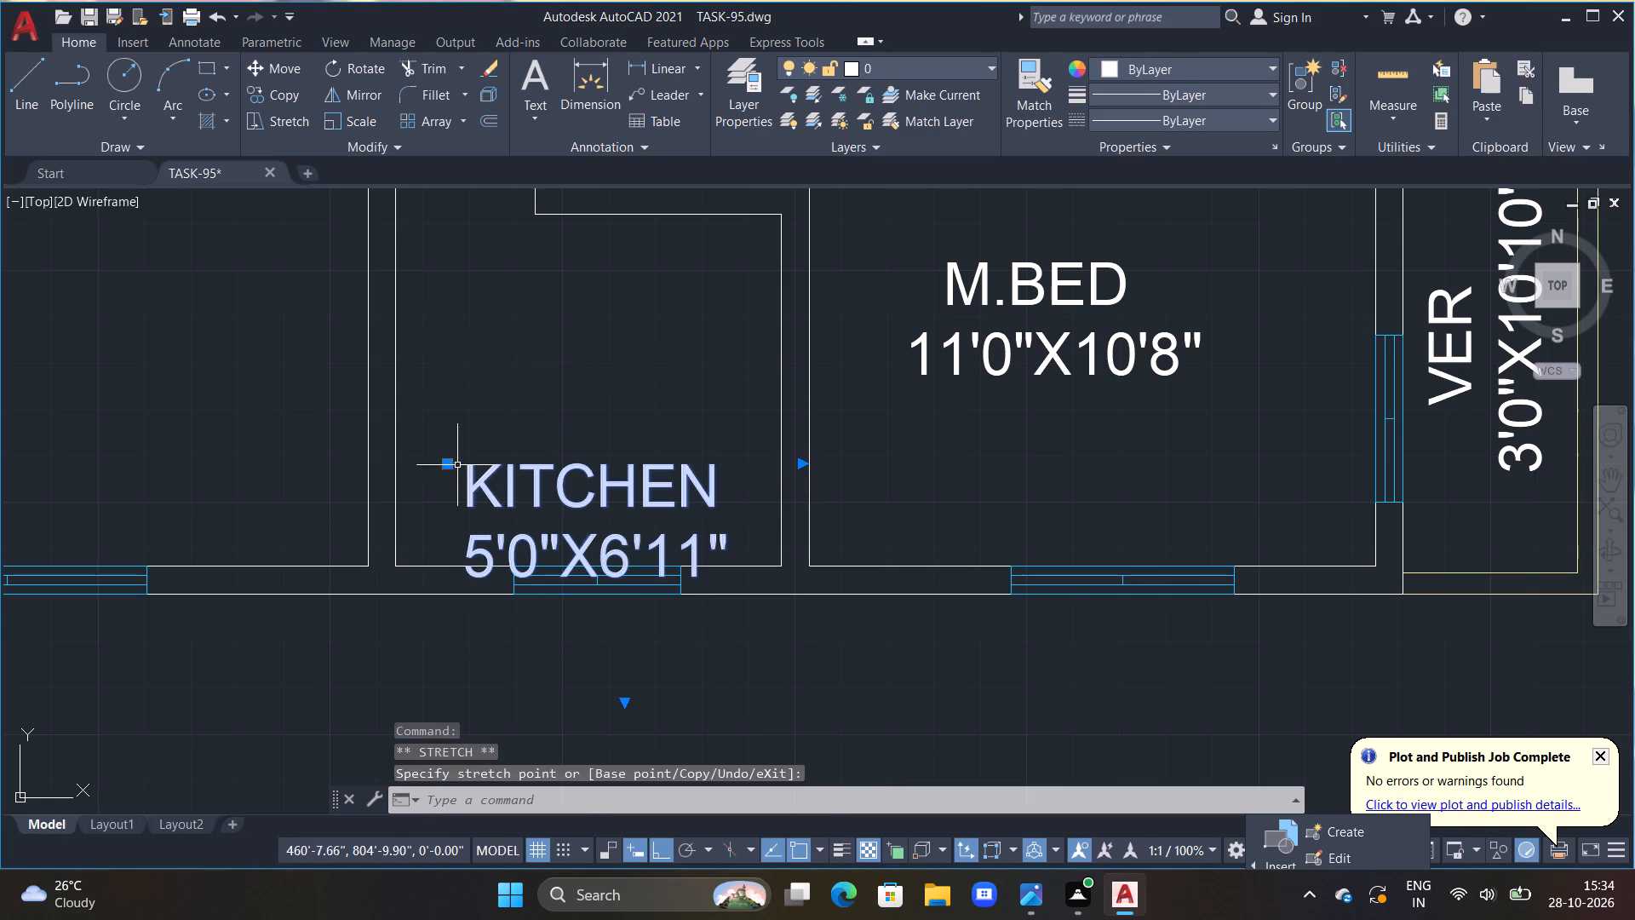
click(449, 463)
click(448, 423)
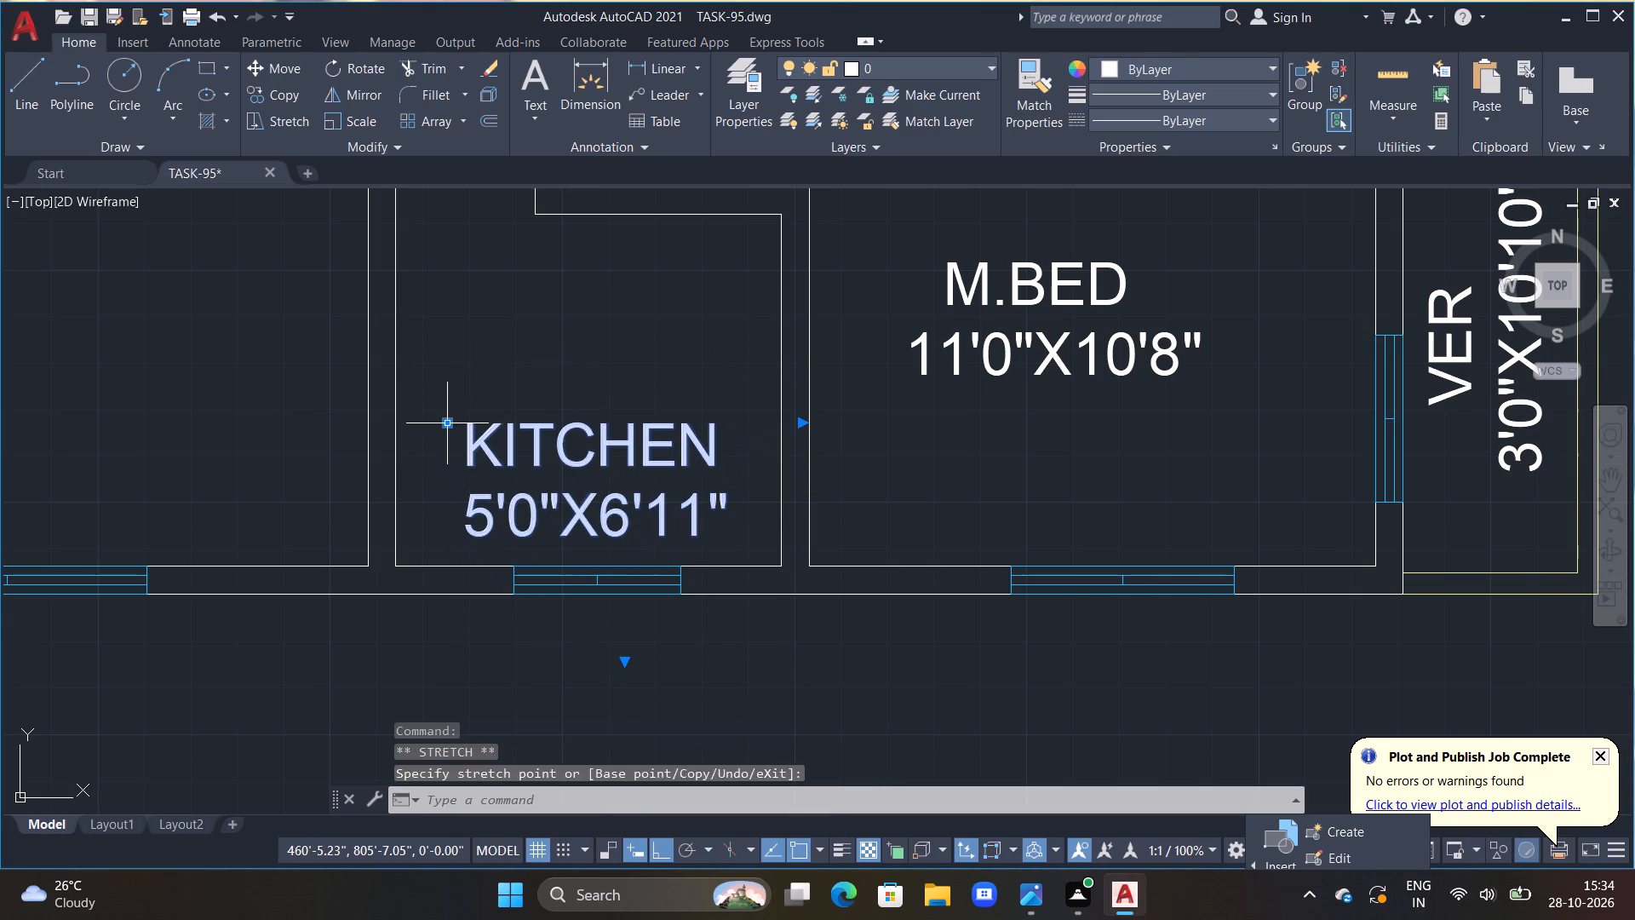
key(Escape)
Draw a 2'6" by 2" door leaf down the inner face of the lower kitchen–dining wall, starting at the opening's corner.
middle_drag(450, 354, 473, 414)
key(Escape)
key(l)
key(space)
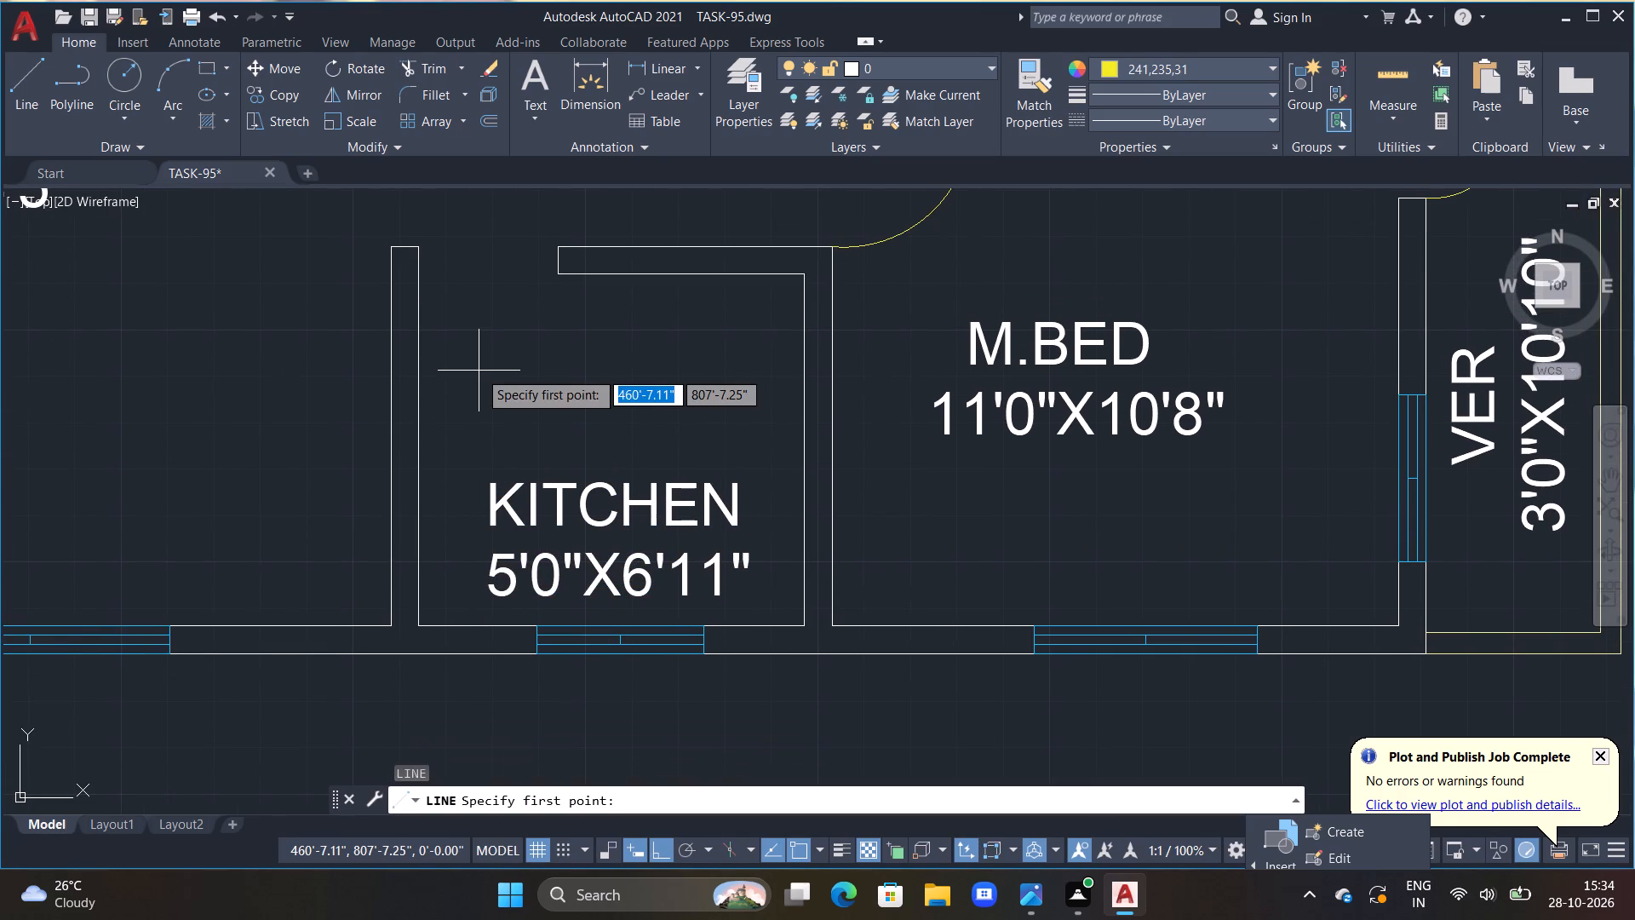
key(Escape)
text(l)
key(space)
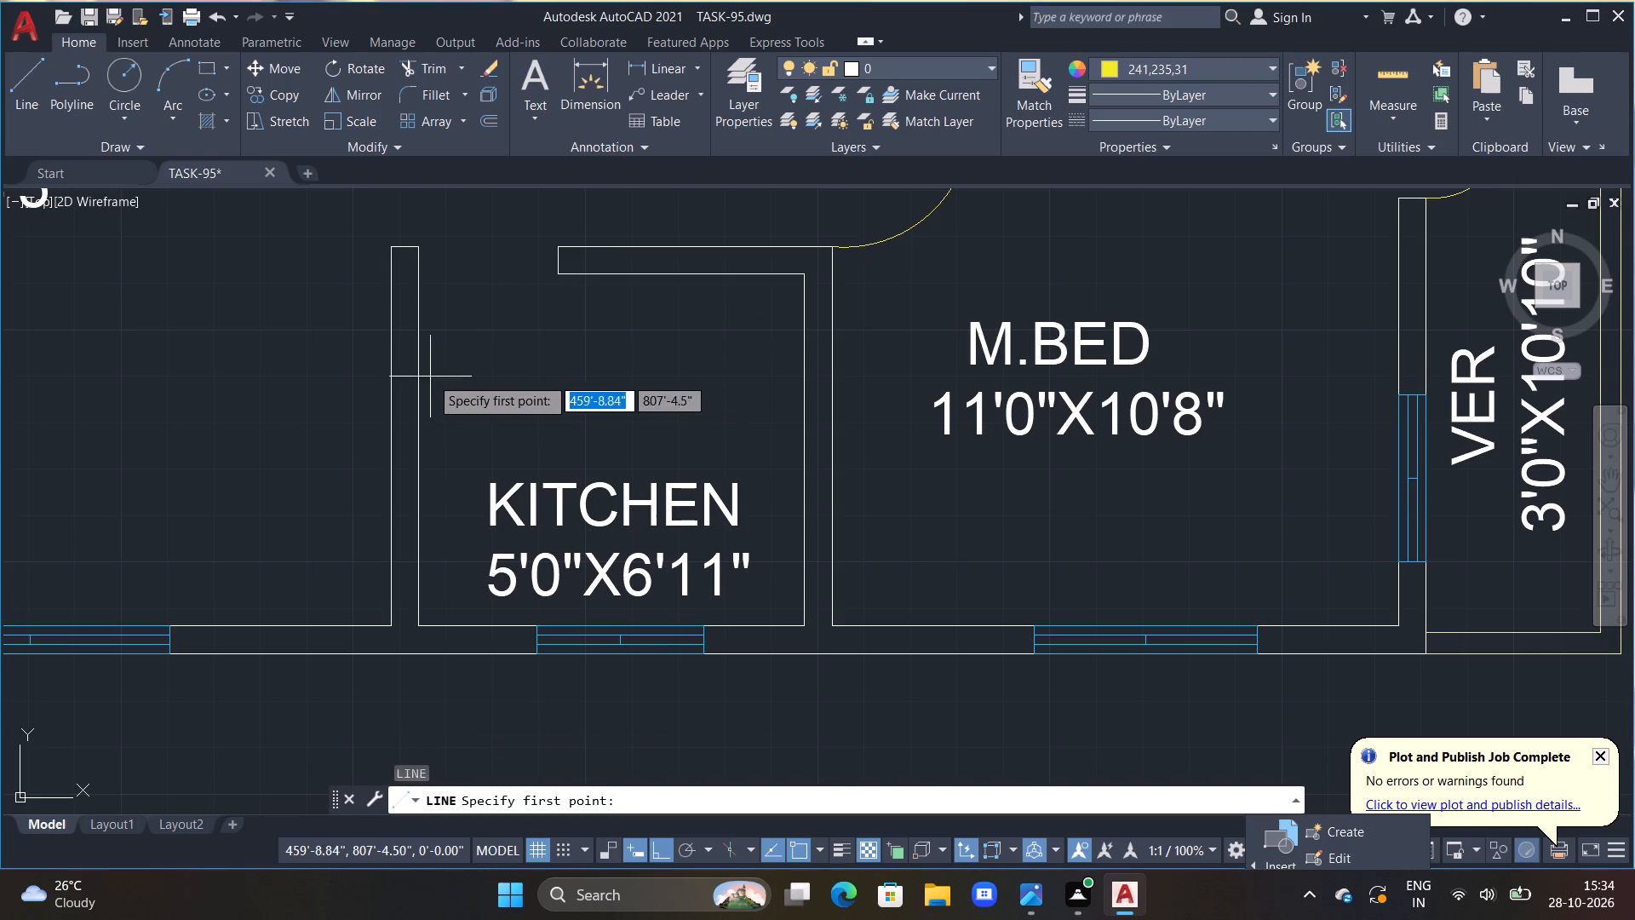
double_click(416, 250)
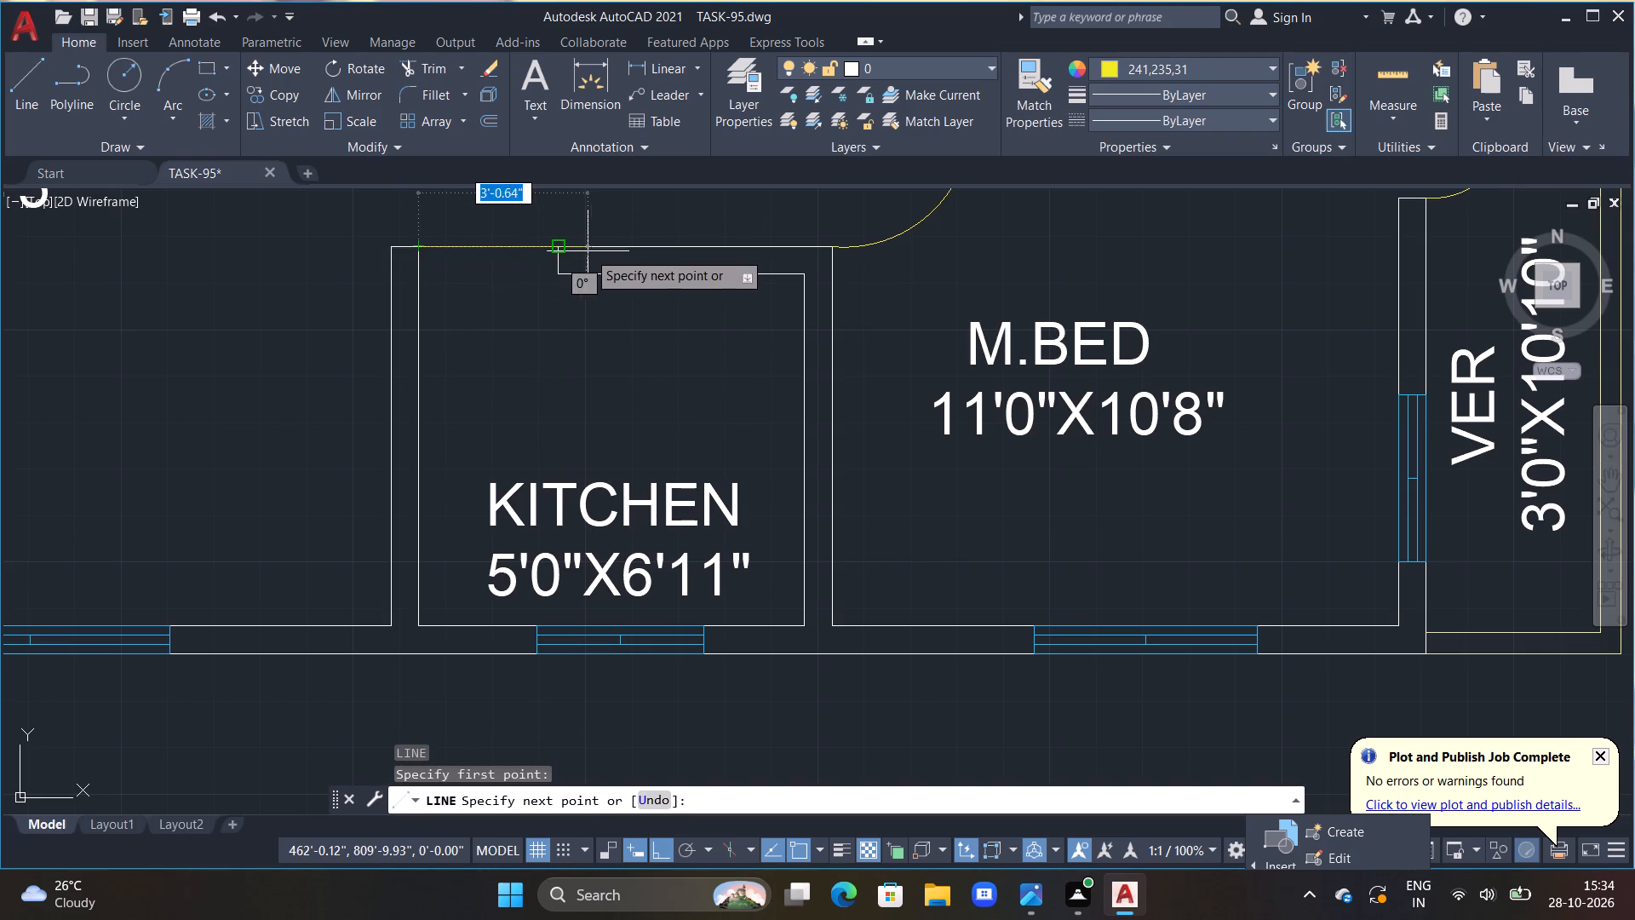
text(2'6")
key(Return)
text(2")
key(Return)
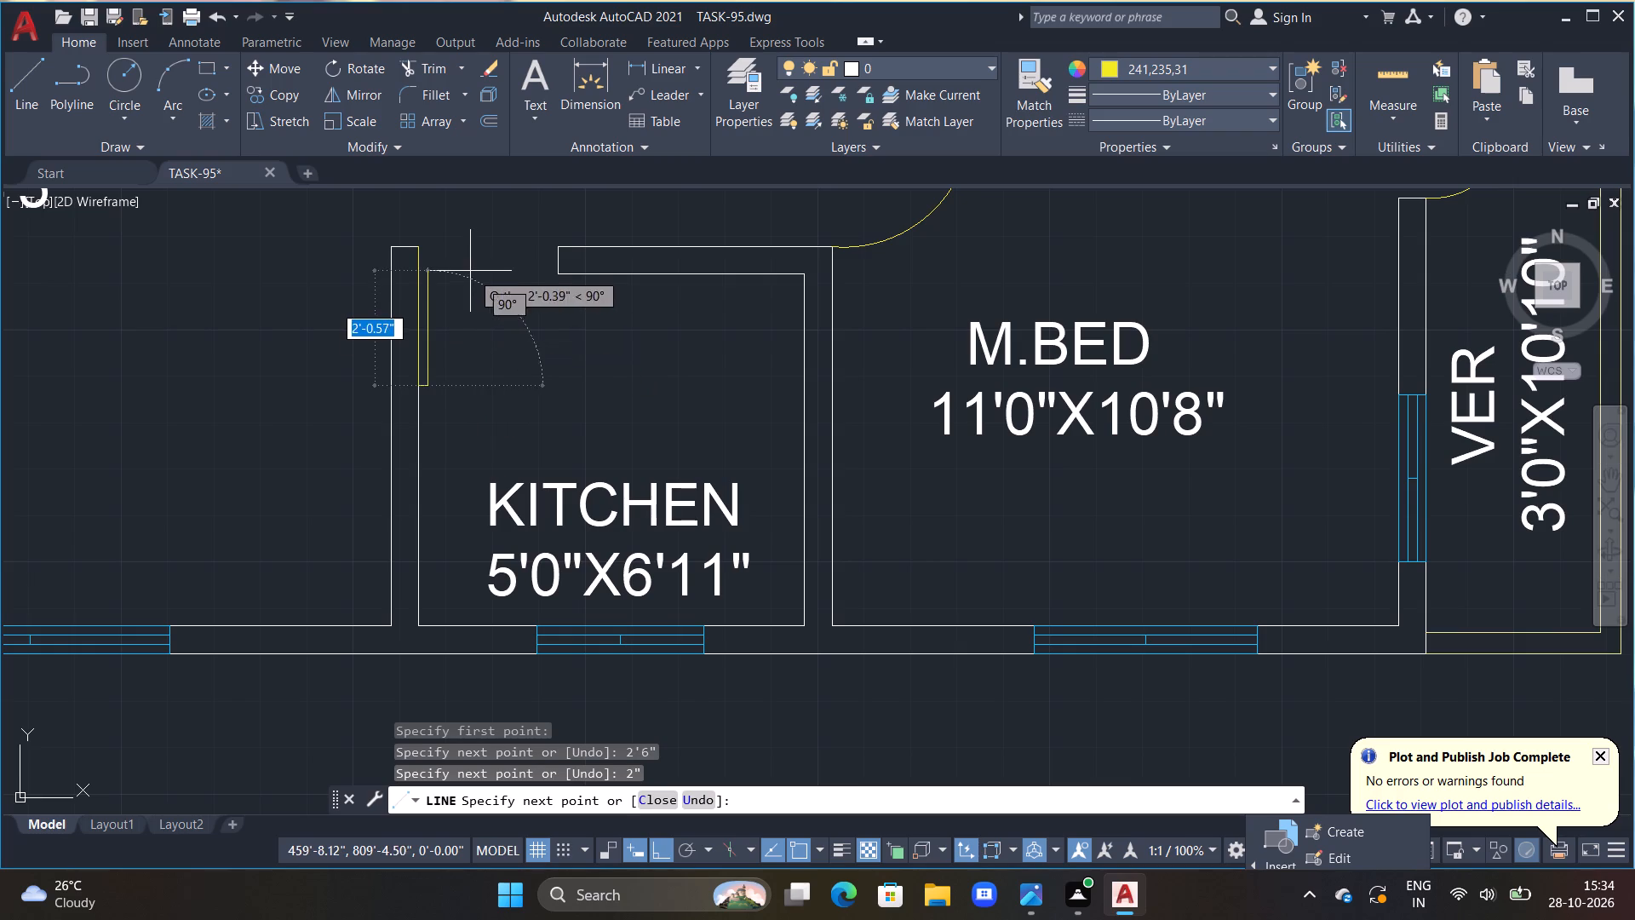
scroll(449, 233, up, 2)
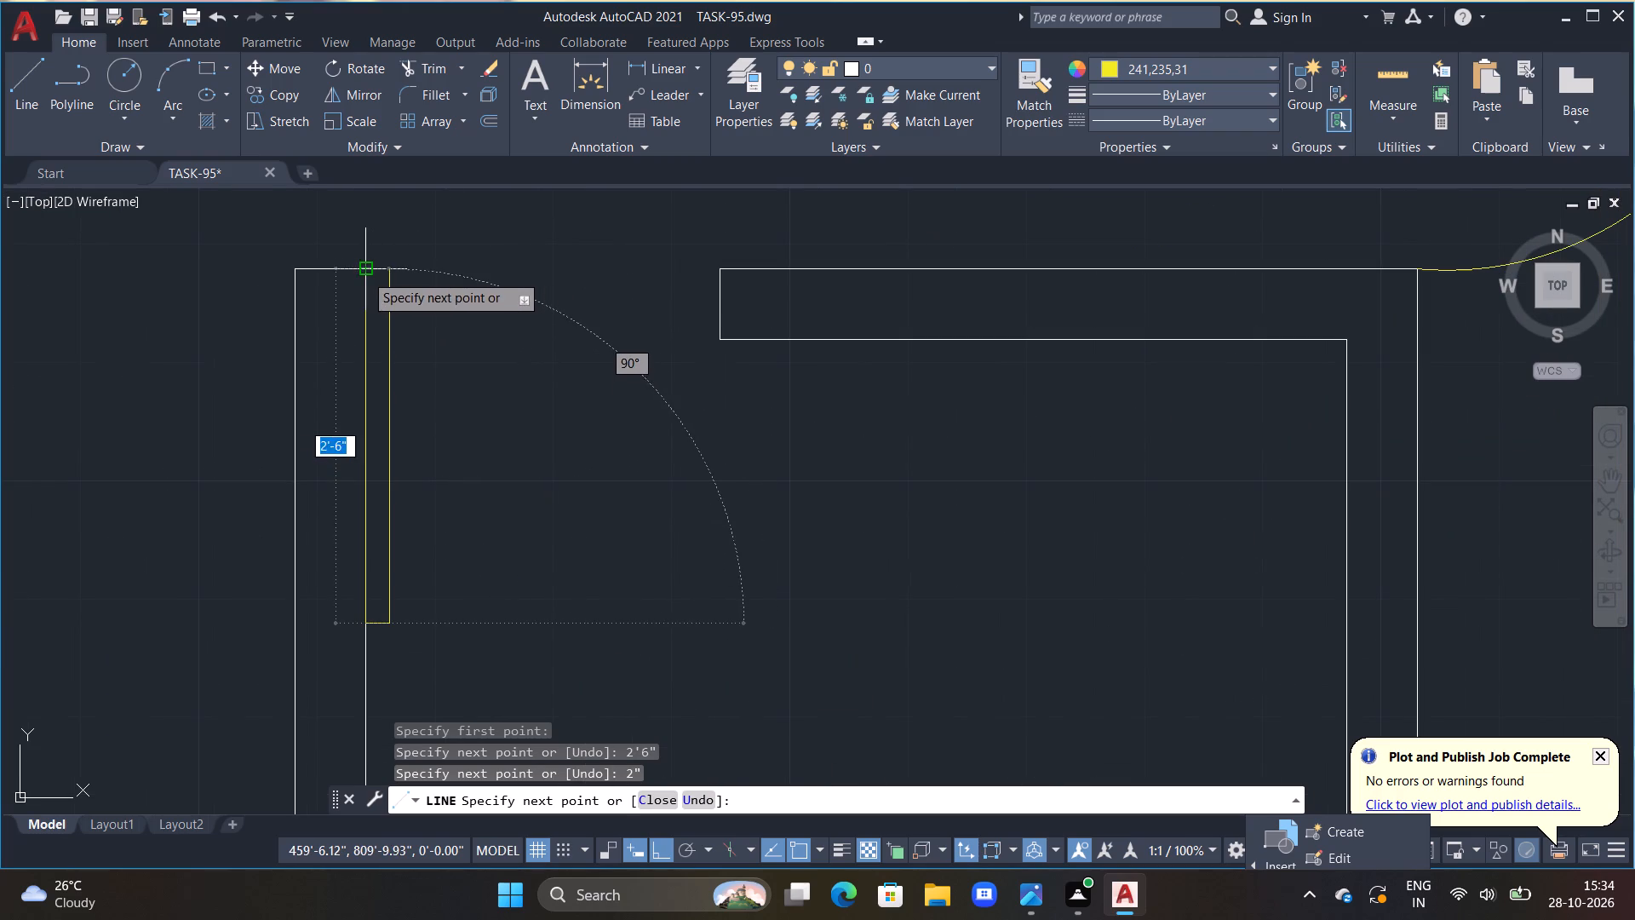
click(390, 271)
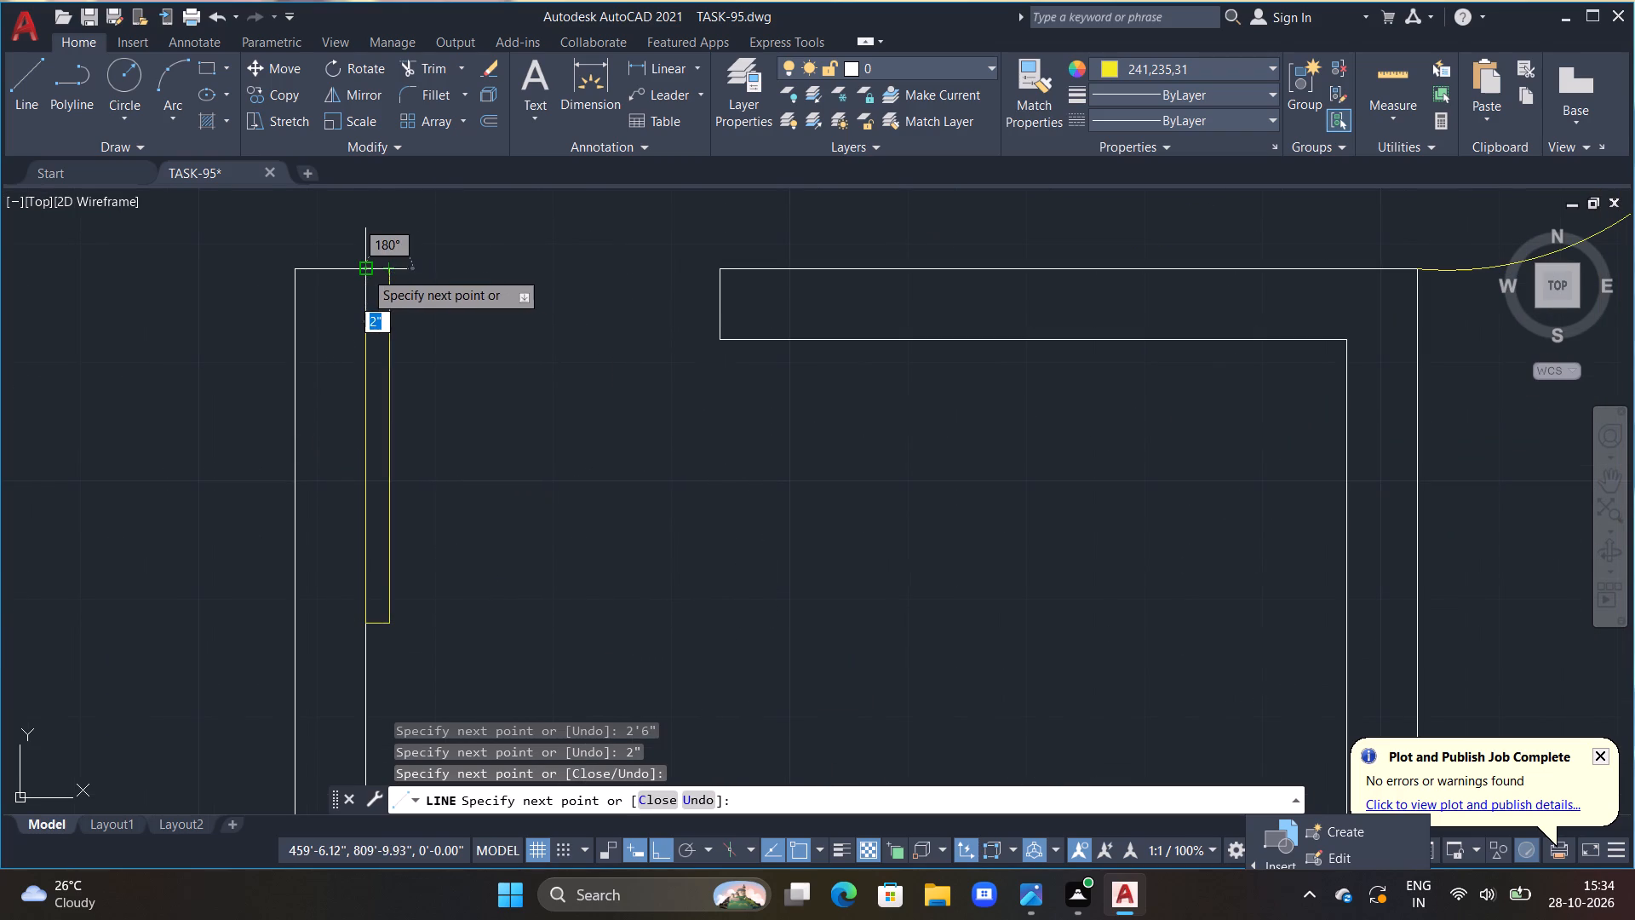
click(364, 271)
key(Escape)
key(Escape)
Draw the lower kitchen door's swing arc from the leaf's free end to the opposite corner of the opening.
click(159, 77)
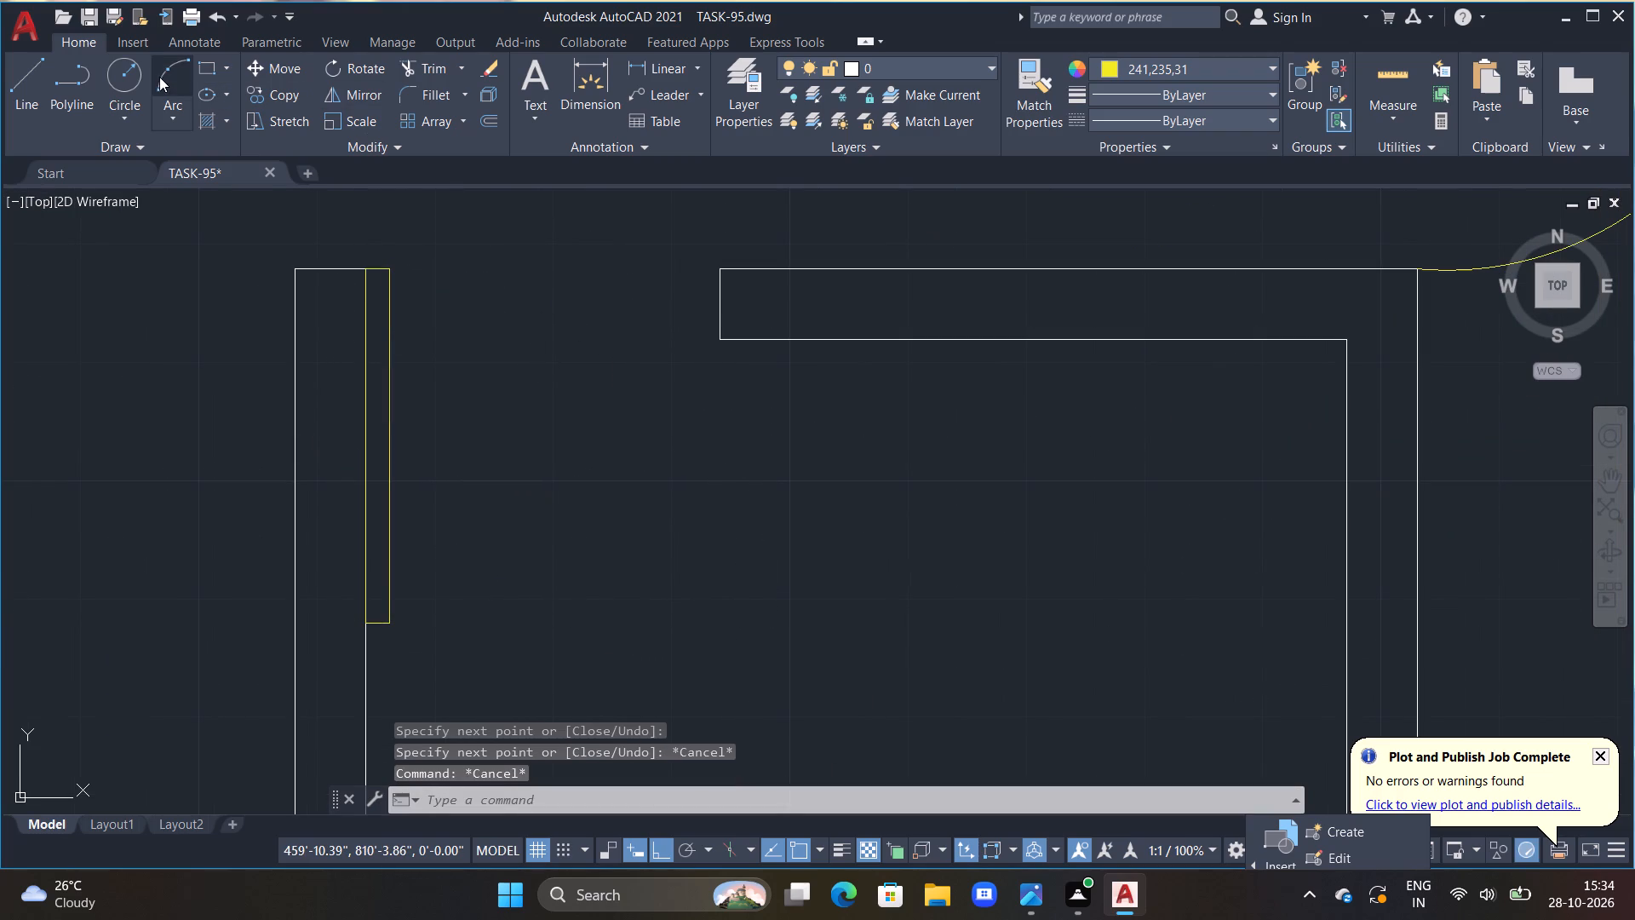
click(363, 622)
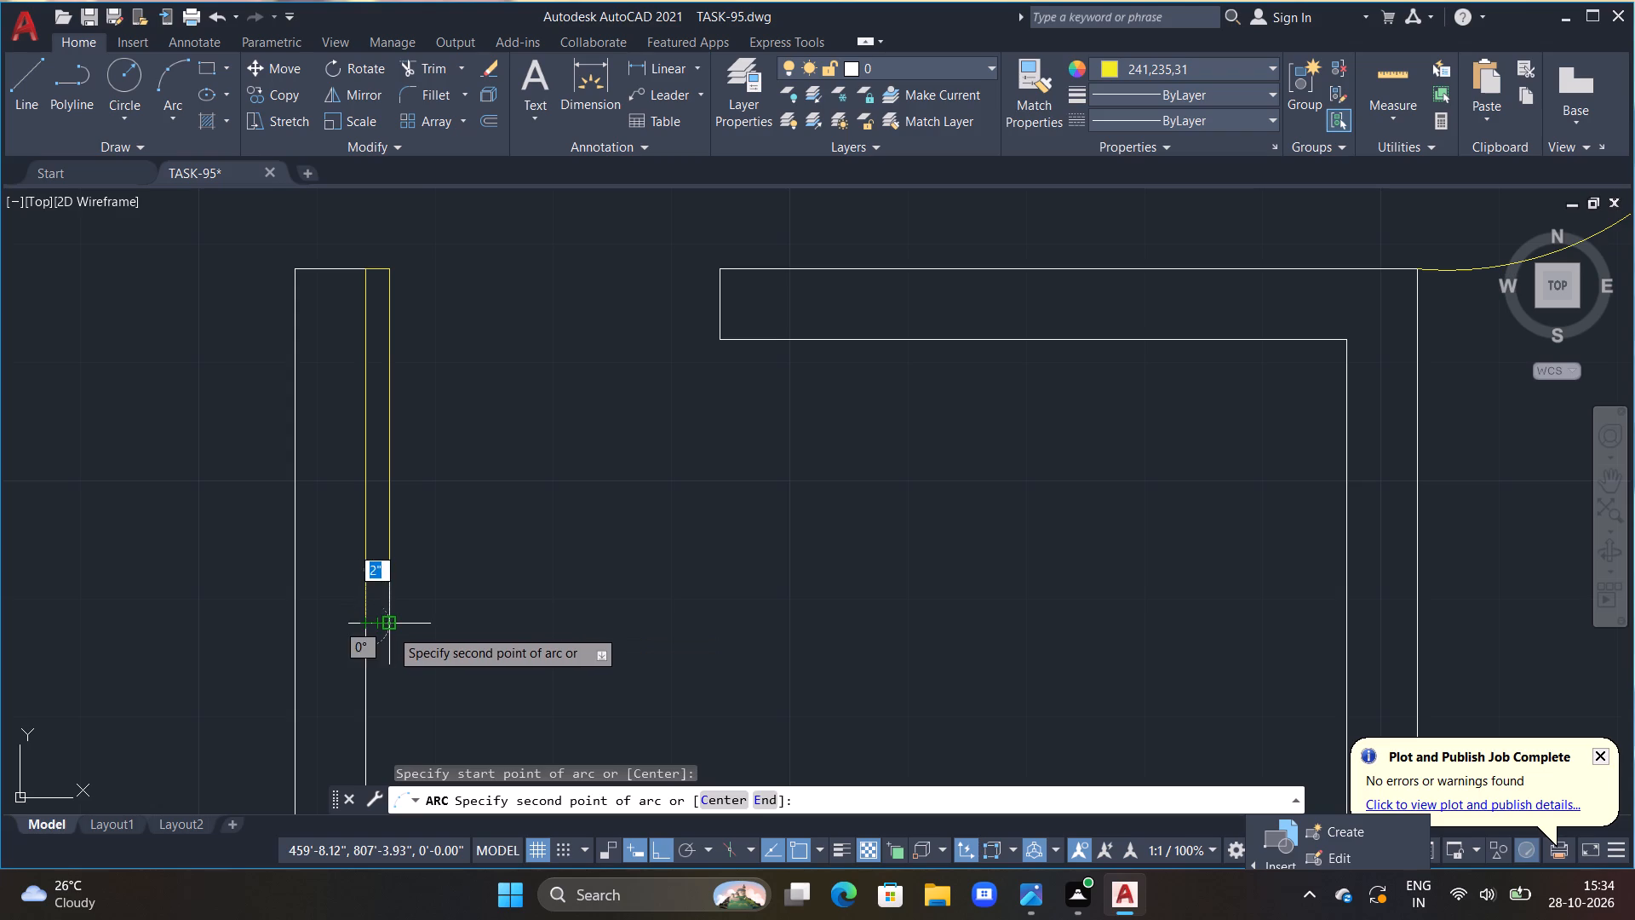
click(390, 629)
click(720, 273)
Draw a 3'6" by 2" door leaf along the lower face of the wall dividing the two DINING rooms, starting at its free end's corner.
scroll(721, 327, down, 4)
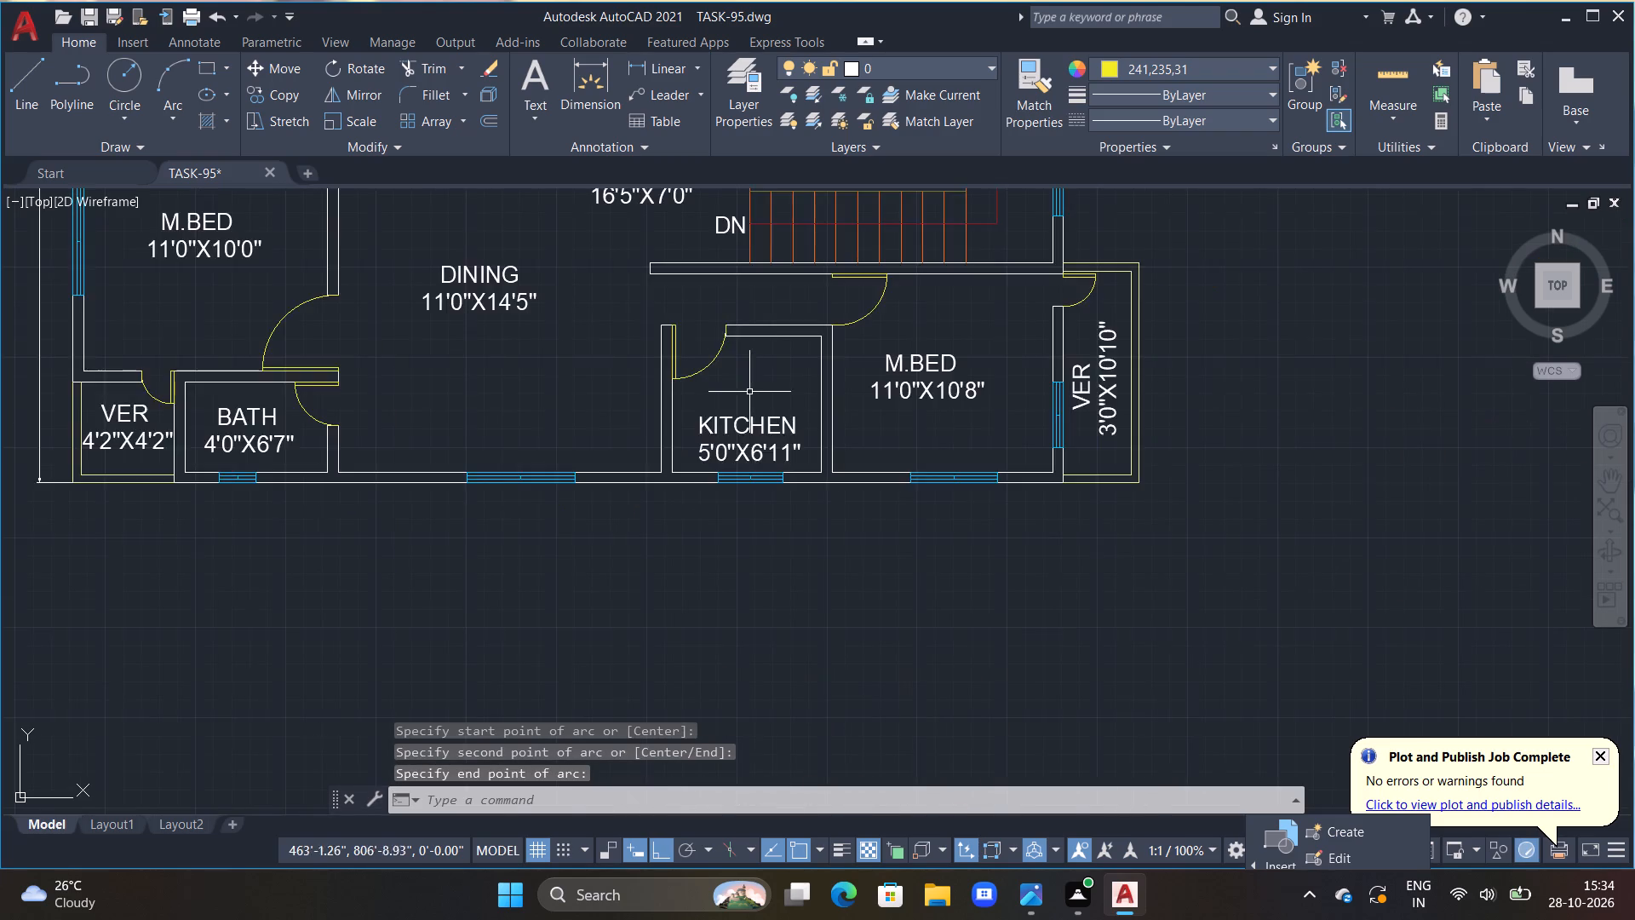
scroll(737, 405, down, 1)
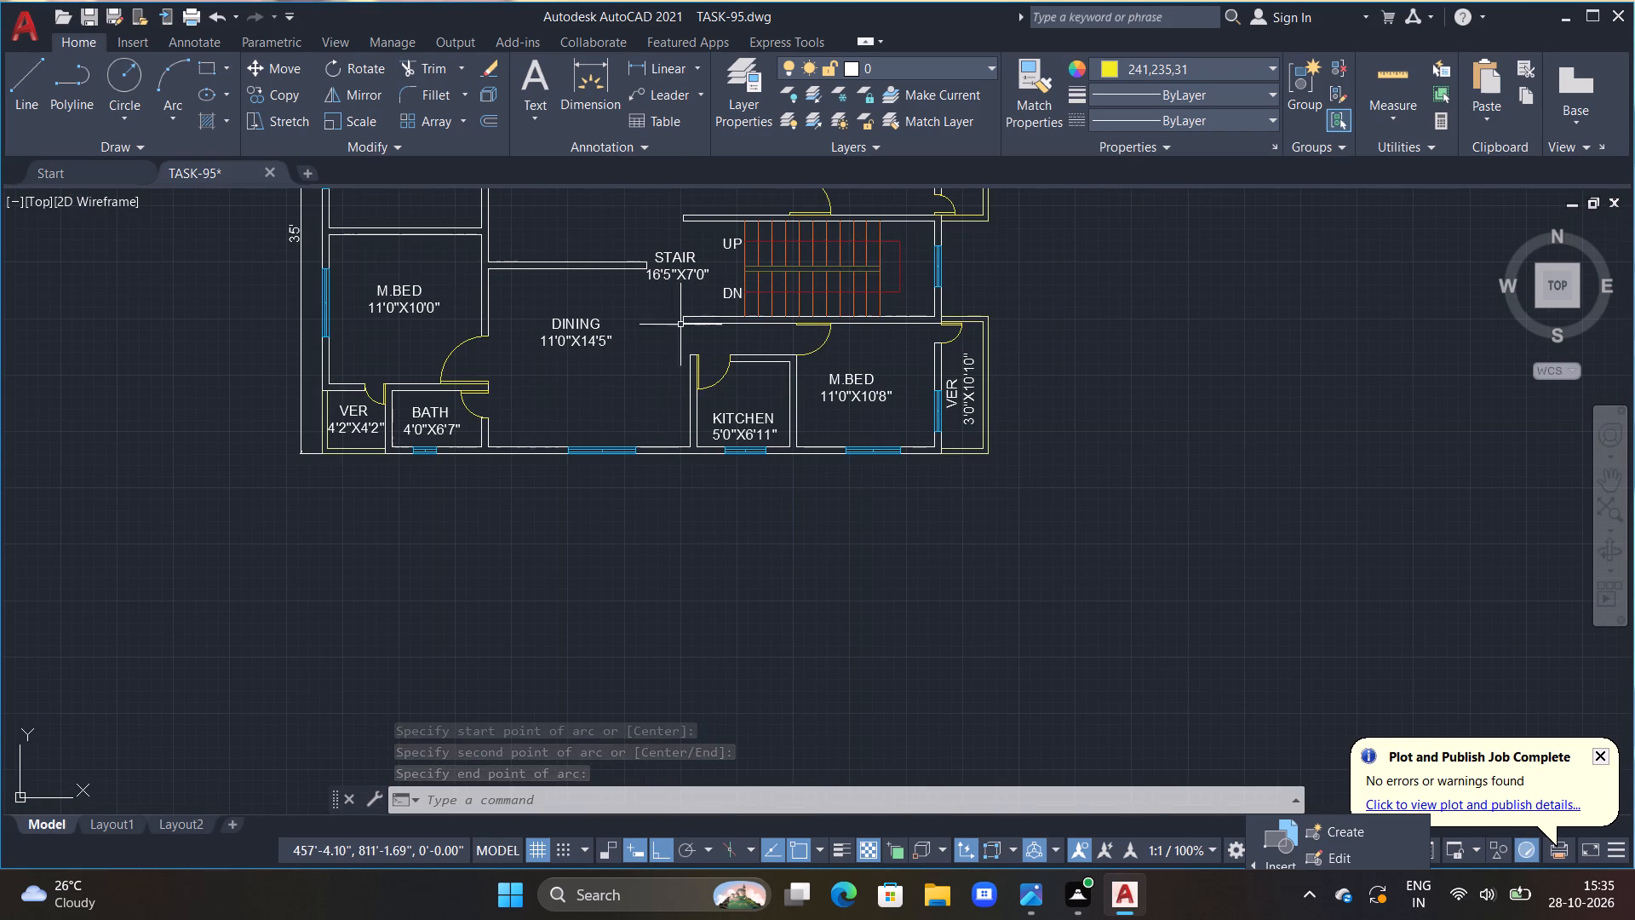
middle_drag(703, 324, 697, 473)
middle_drag(652, 236, 672, 358)
key(Escape)
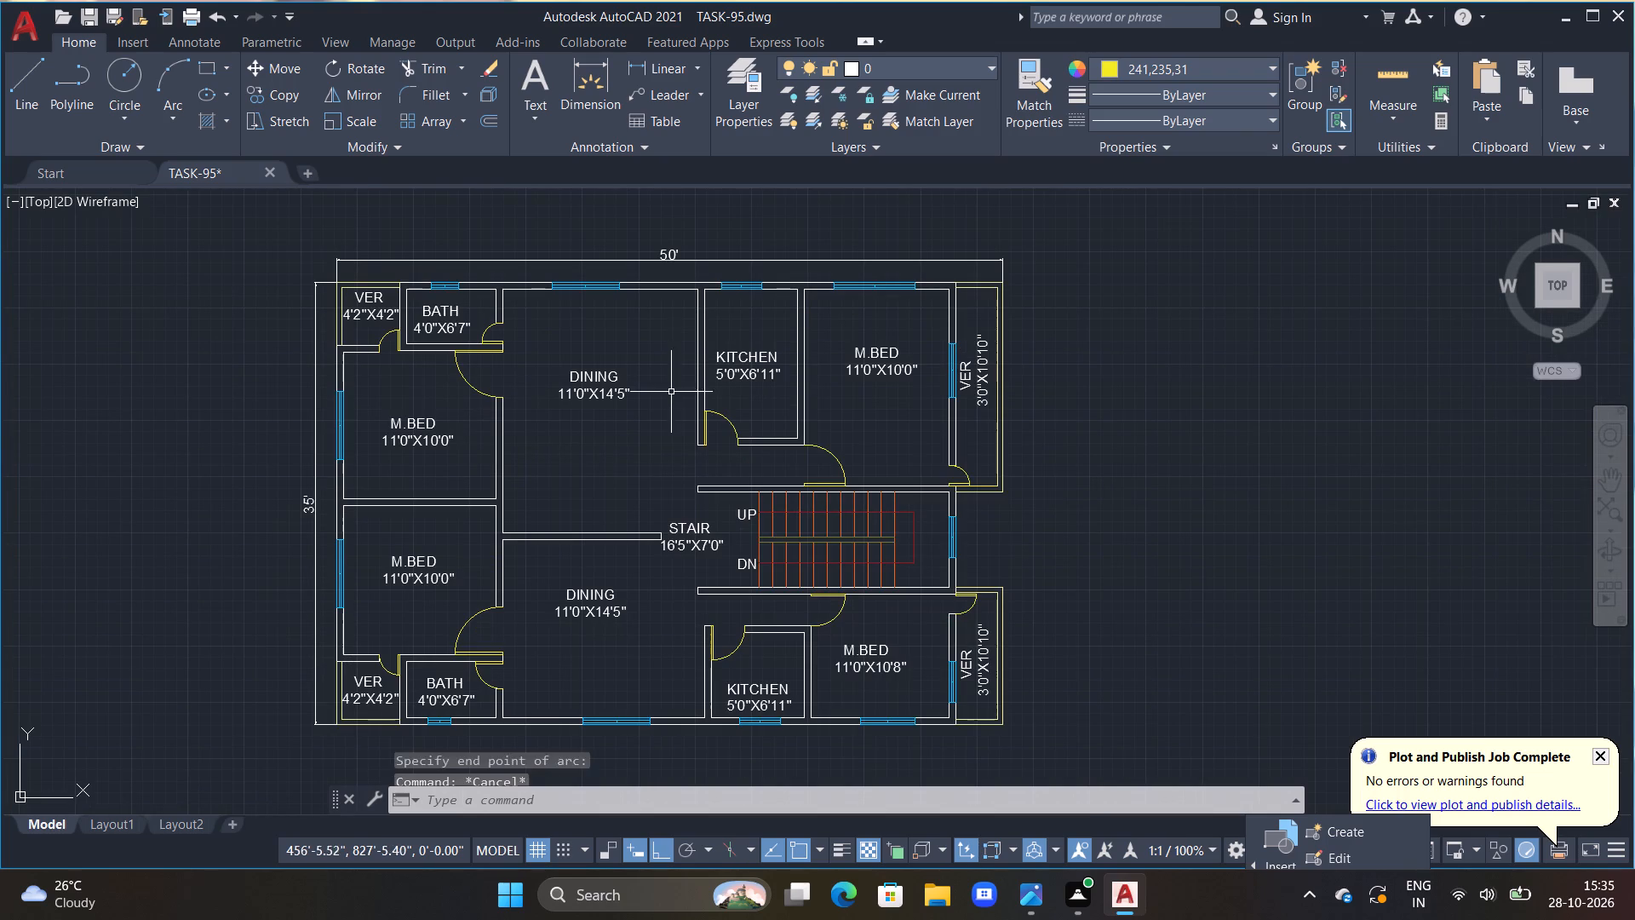
key(Escape)
middle_drag(712, 549, 685, 388)
scroll(684, 411, up, 2)
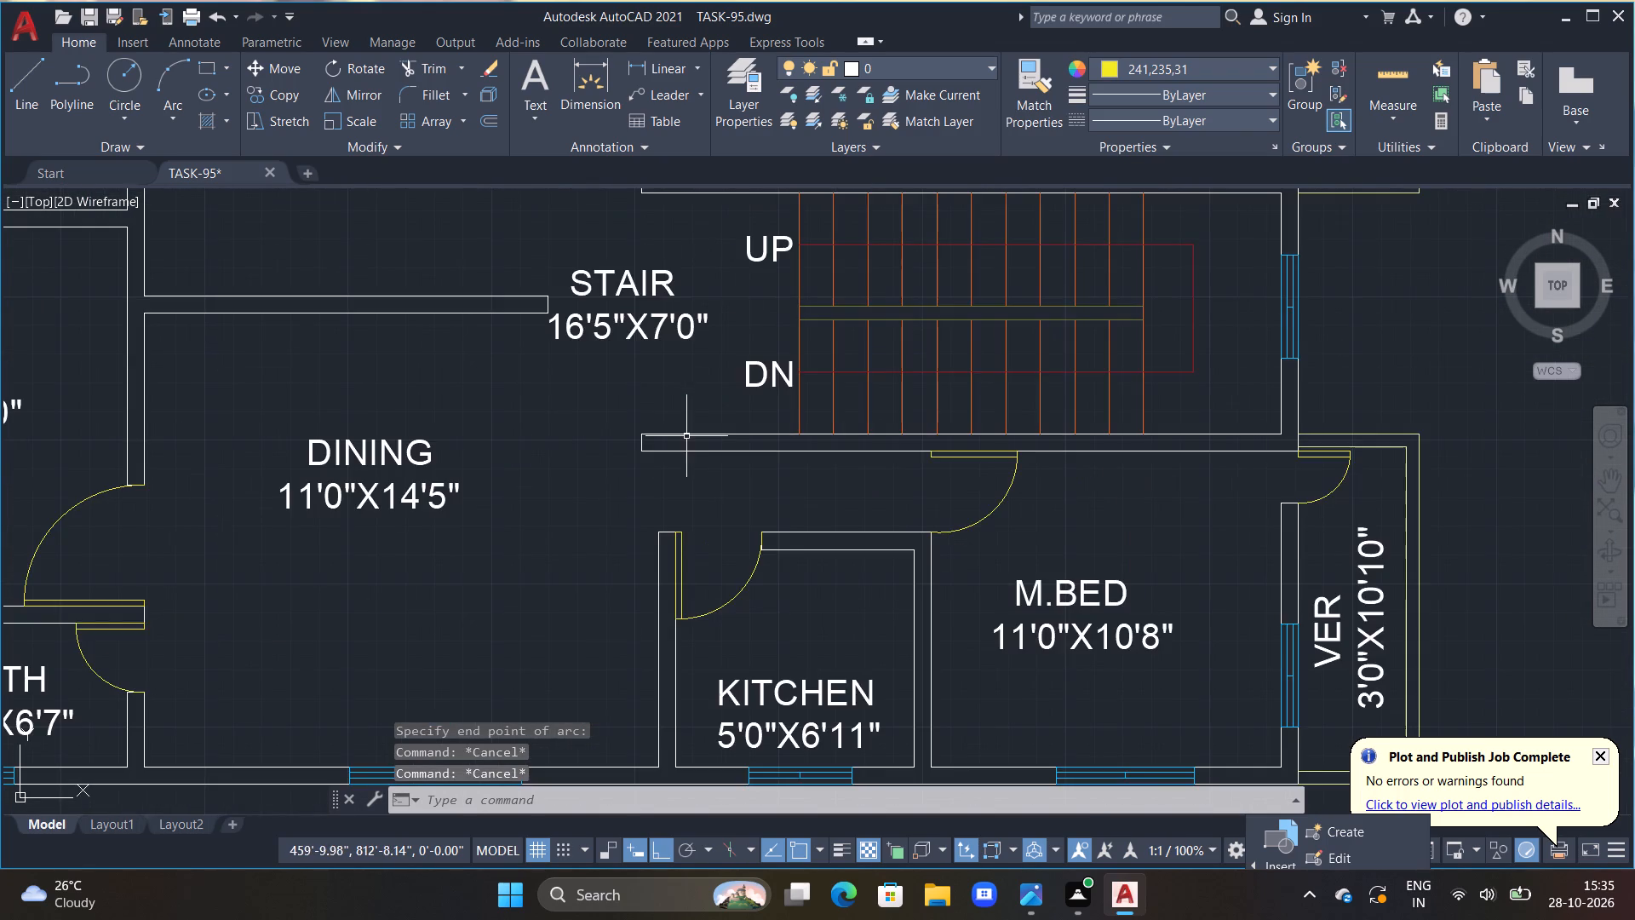
scroll(638, 390, down, 1)
middle_drag(594, 369, 665, 461)
text(l)
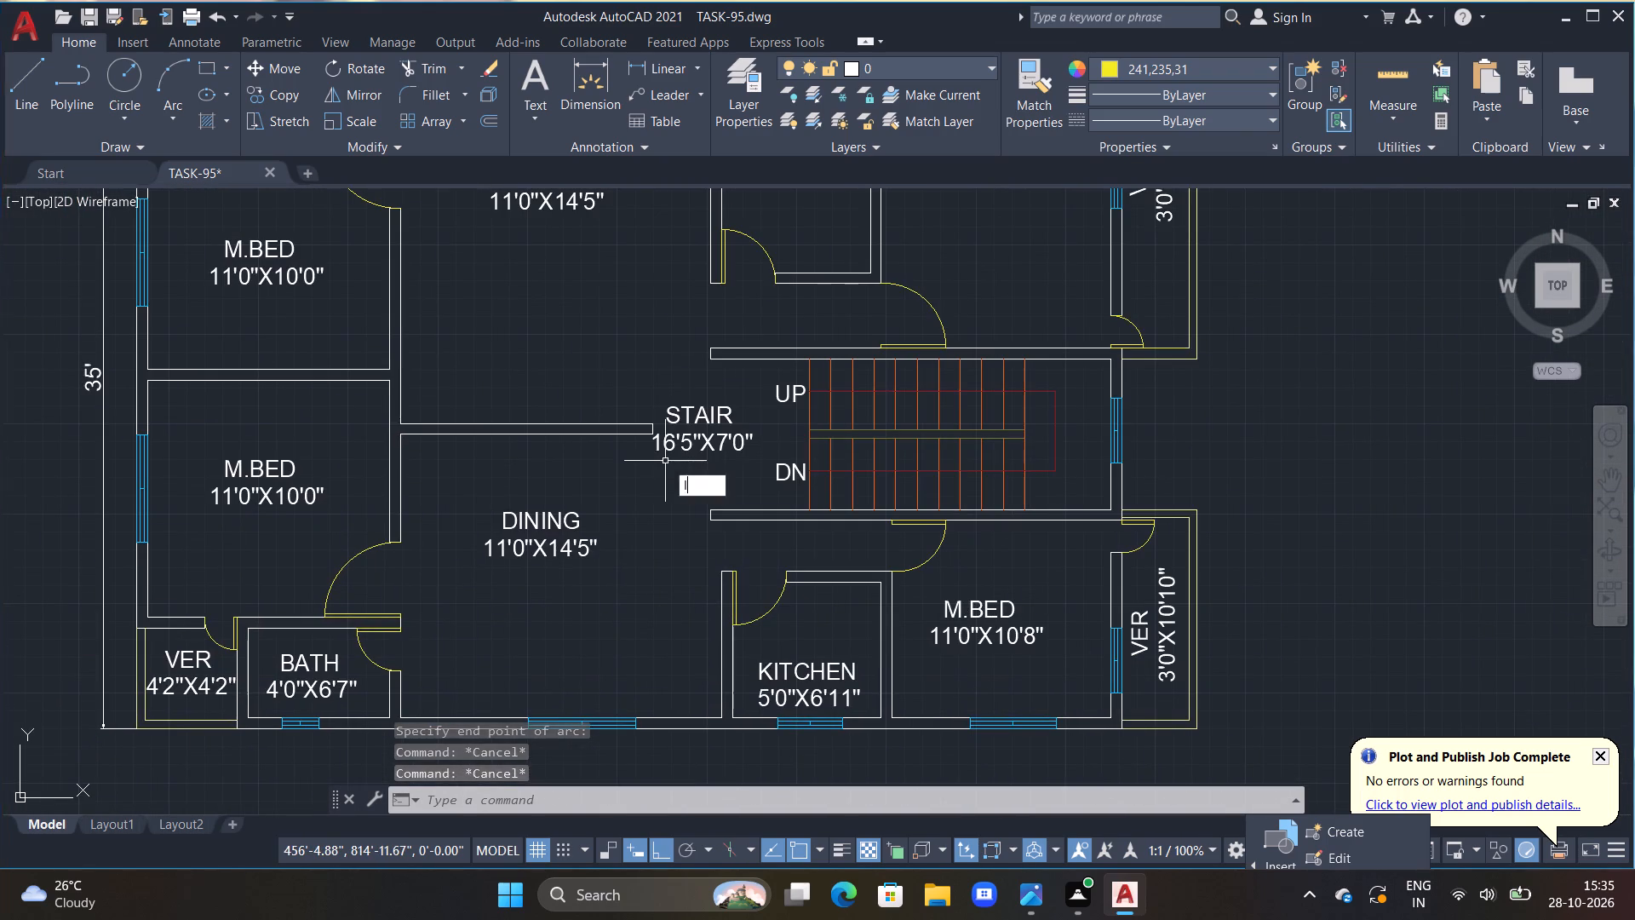
key(space)
click(651, 433)
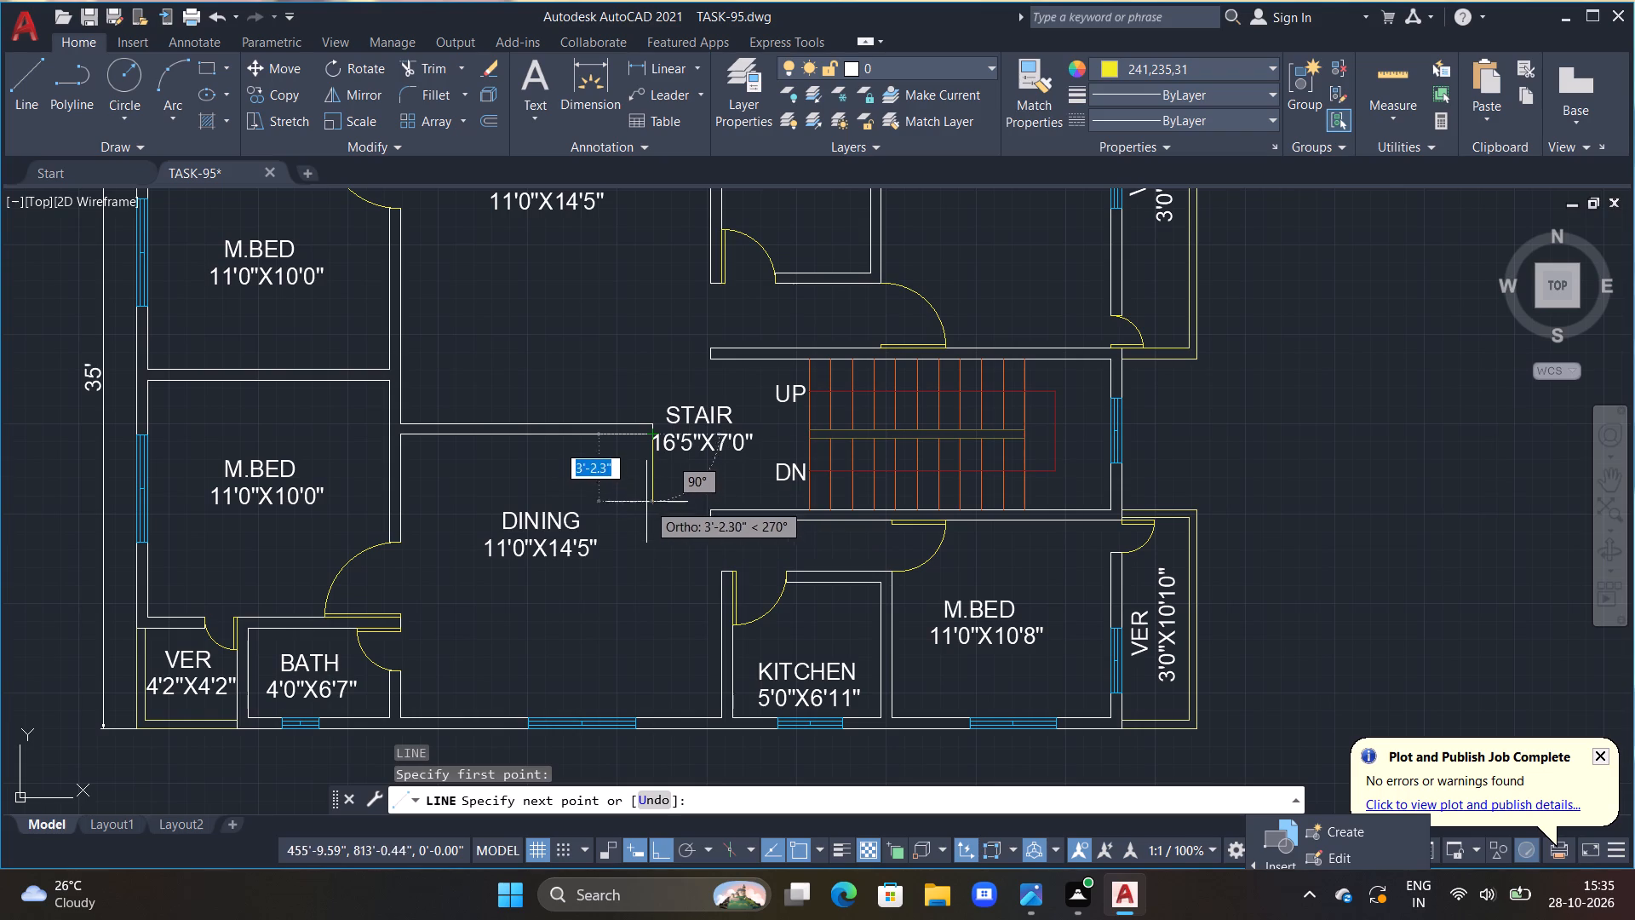
text(3'6")
key(Return)
text(2")
key(Return)
scroll(617, 451, up, 2)
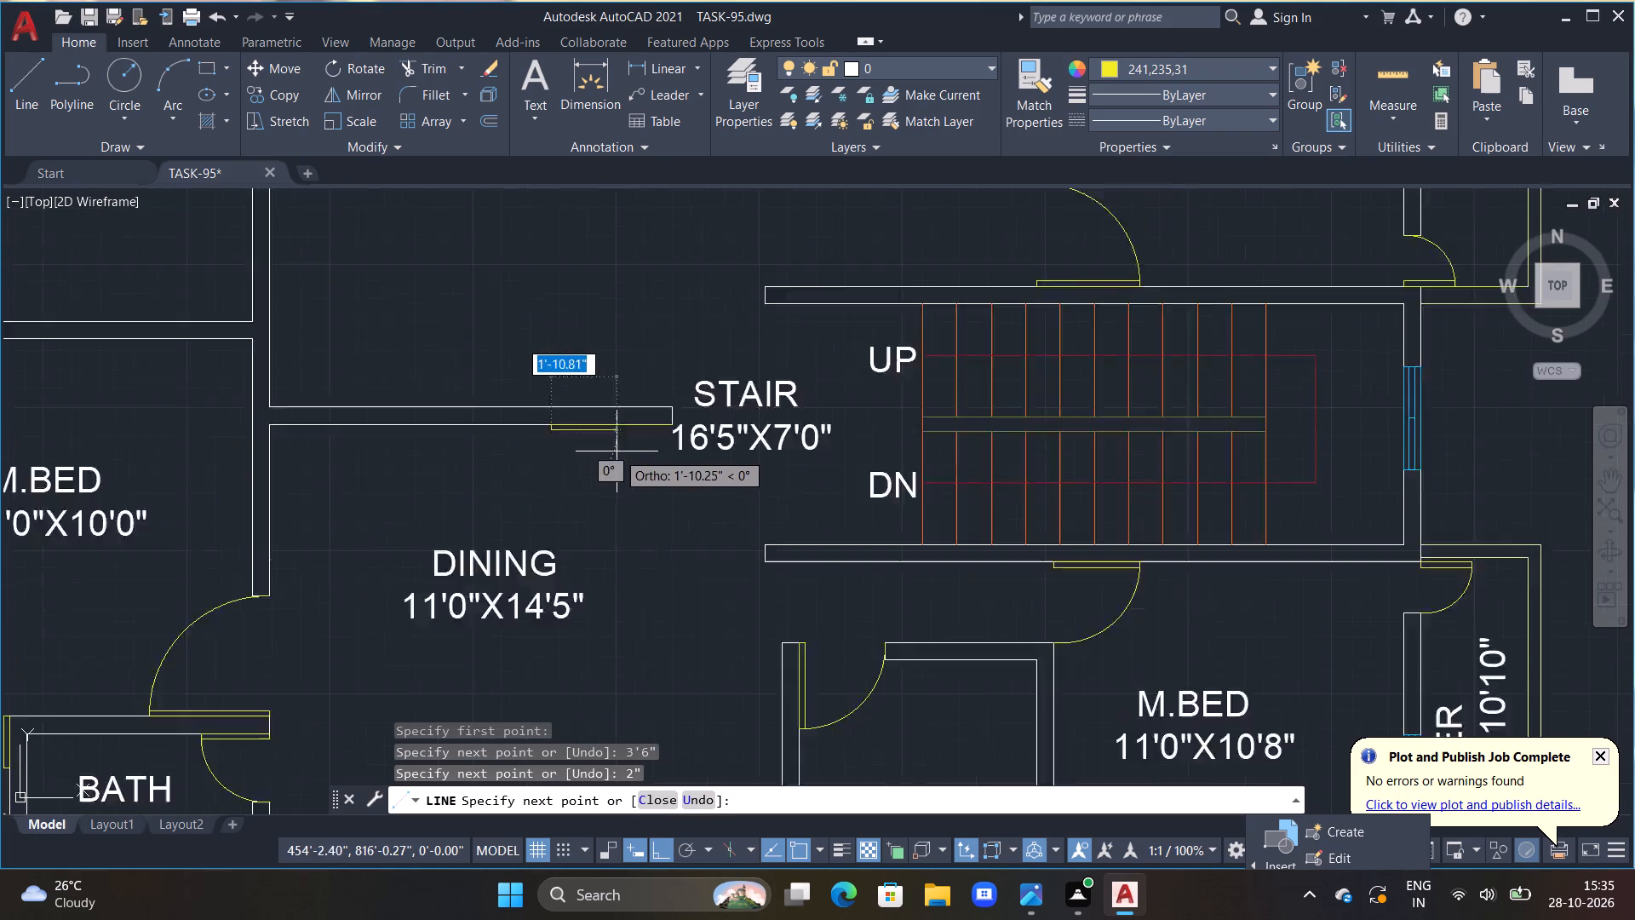
scroll(617, 451, up, 1)
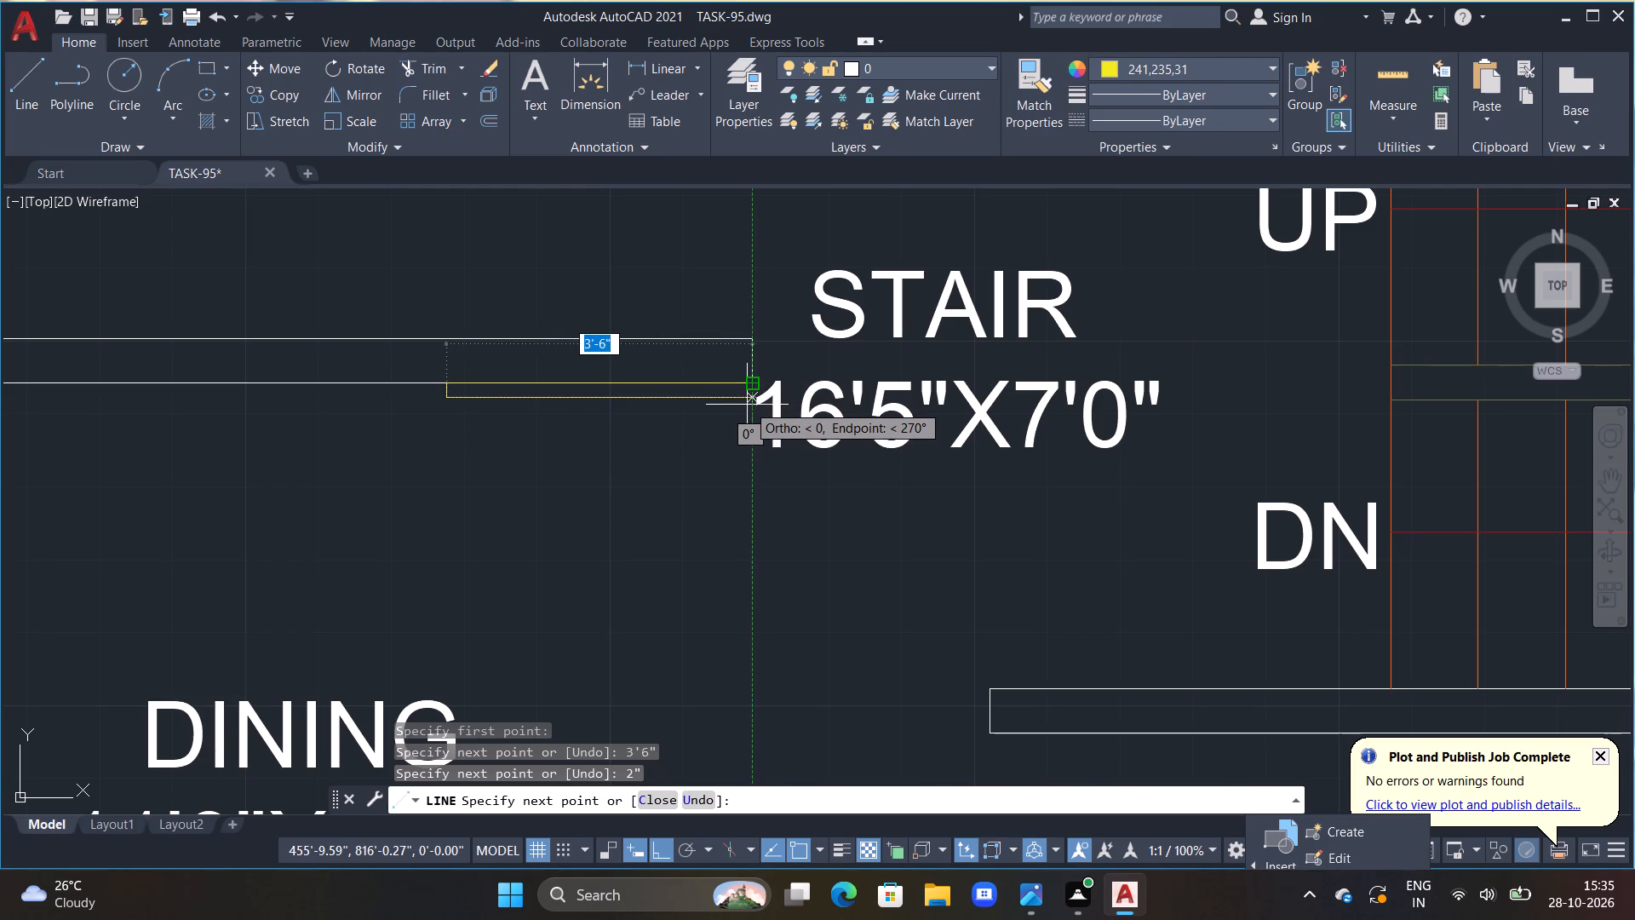
click(752, 403)
click(751, 382)
key(Escape)
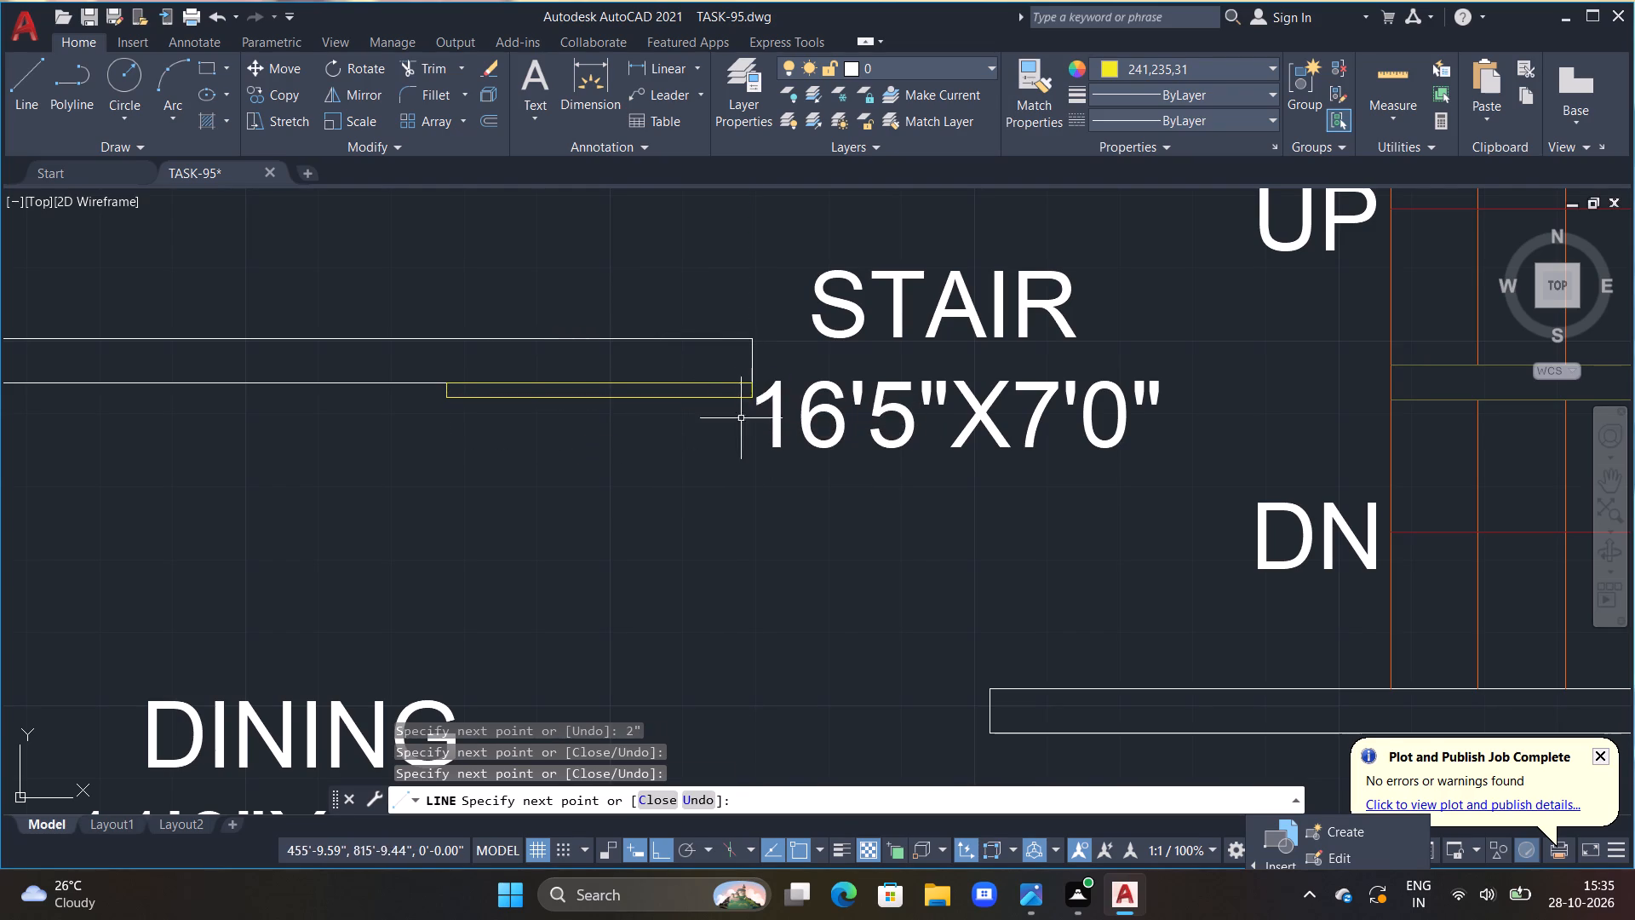
Draw a matching 3'6" by 2" door leaf along the upper face of the DINING dividing wall, starting at its free end's corner.
middle_drag(723, 354, 789, 568)
key(l)
key(space)
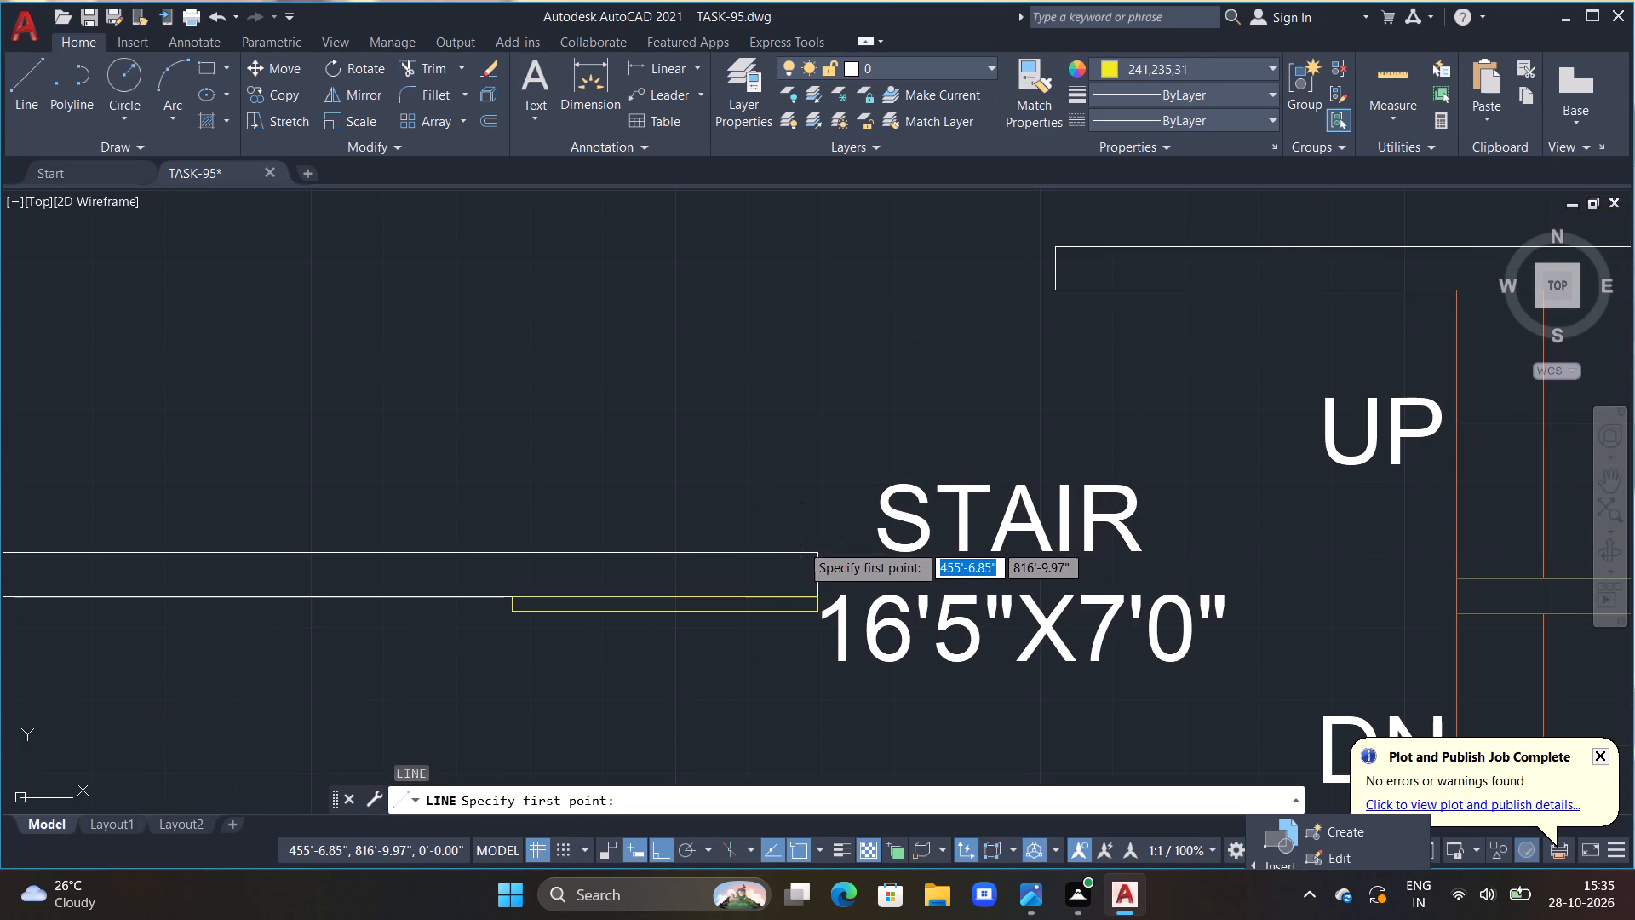
click(814, 555)
text(3'6")
key(Return)
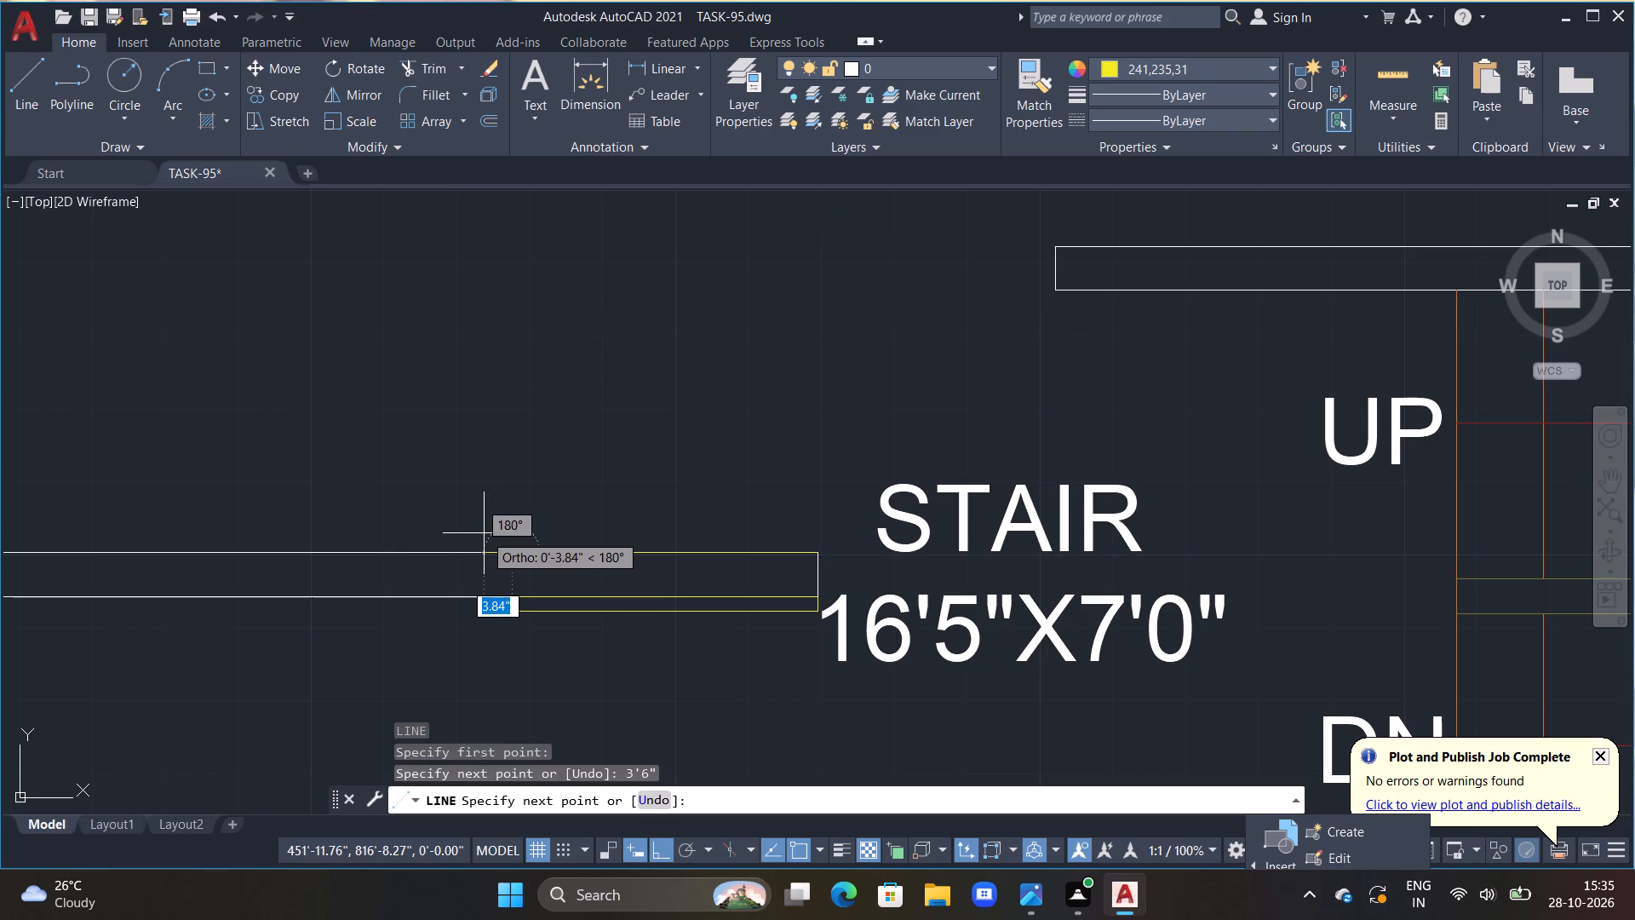
text(2")
key(Return)
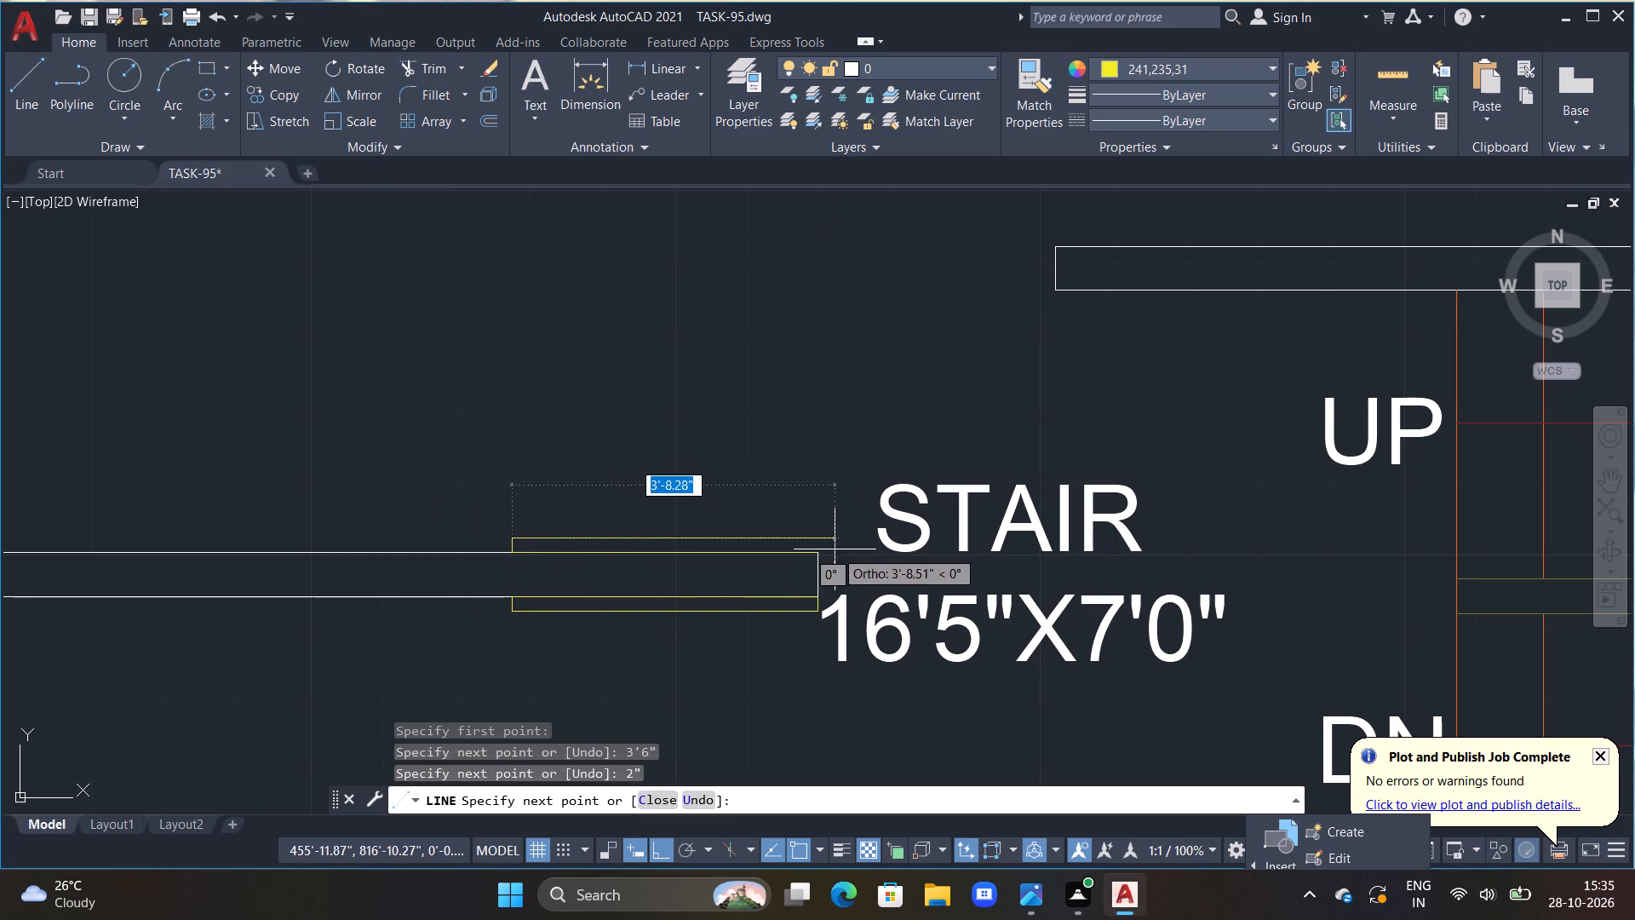
double_click(815, 540)
click(815, 555)
key(Escape)
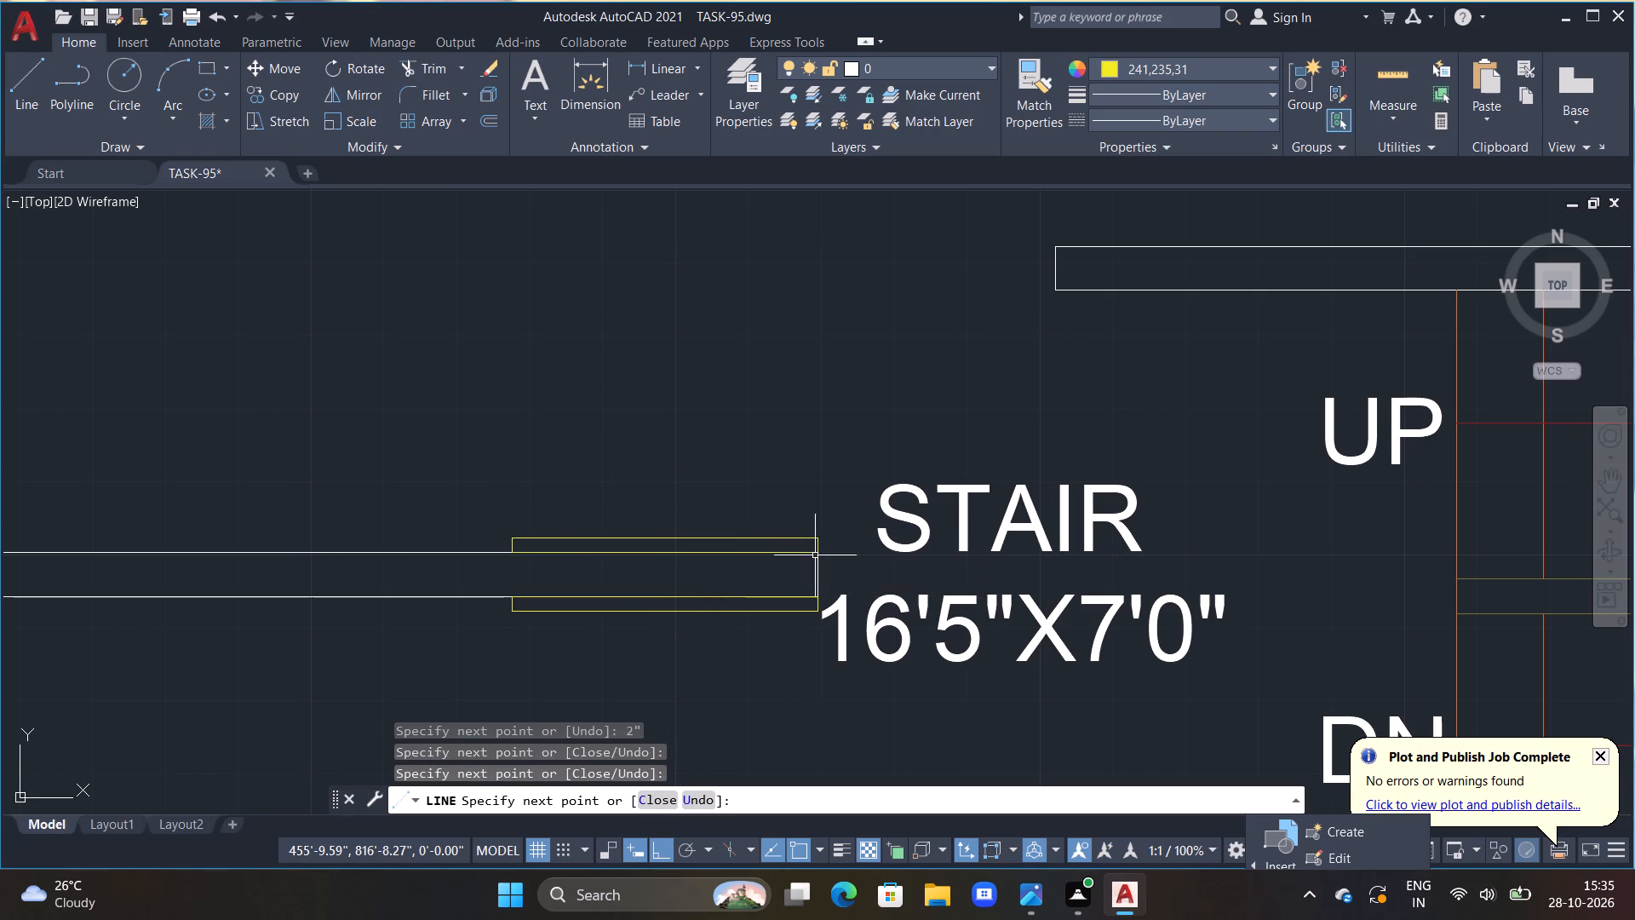
Draw the upper unit entrance door's swing arc from the leaf's far end to the lower corner of the upper stair wall's end.
scroll(813, 426, down, 2)
middle_drag(823, 425, 576, 420)
scroll(575, 417, up, 1)
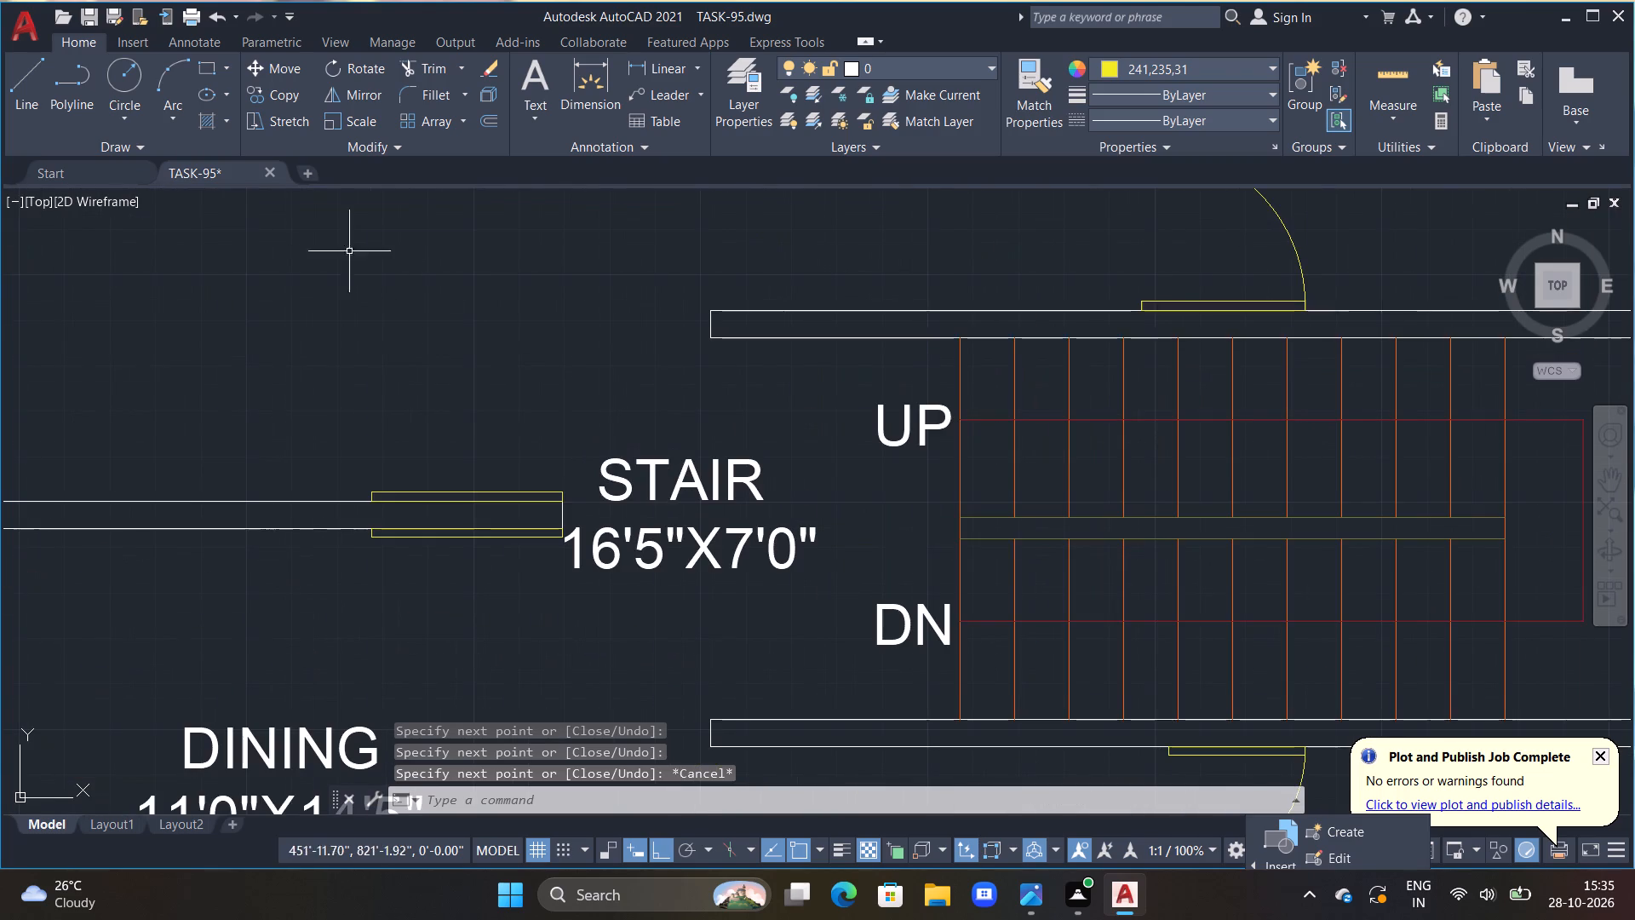
click(169, 106)
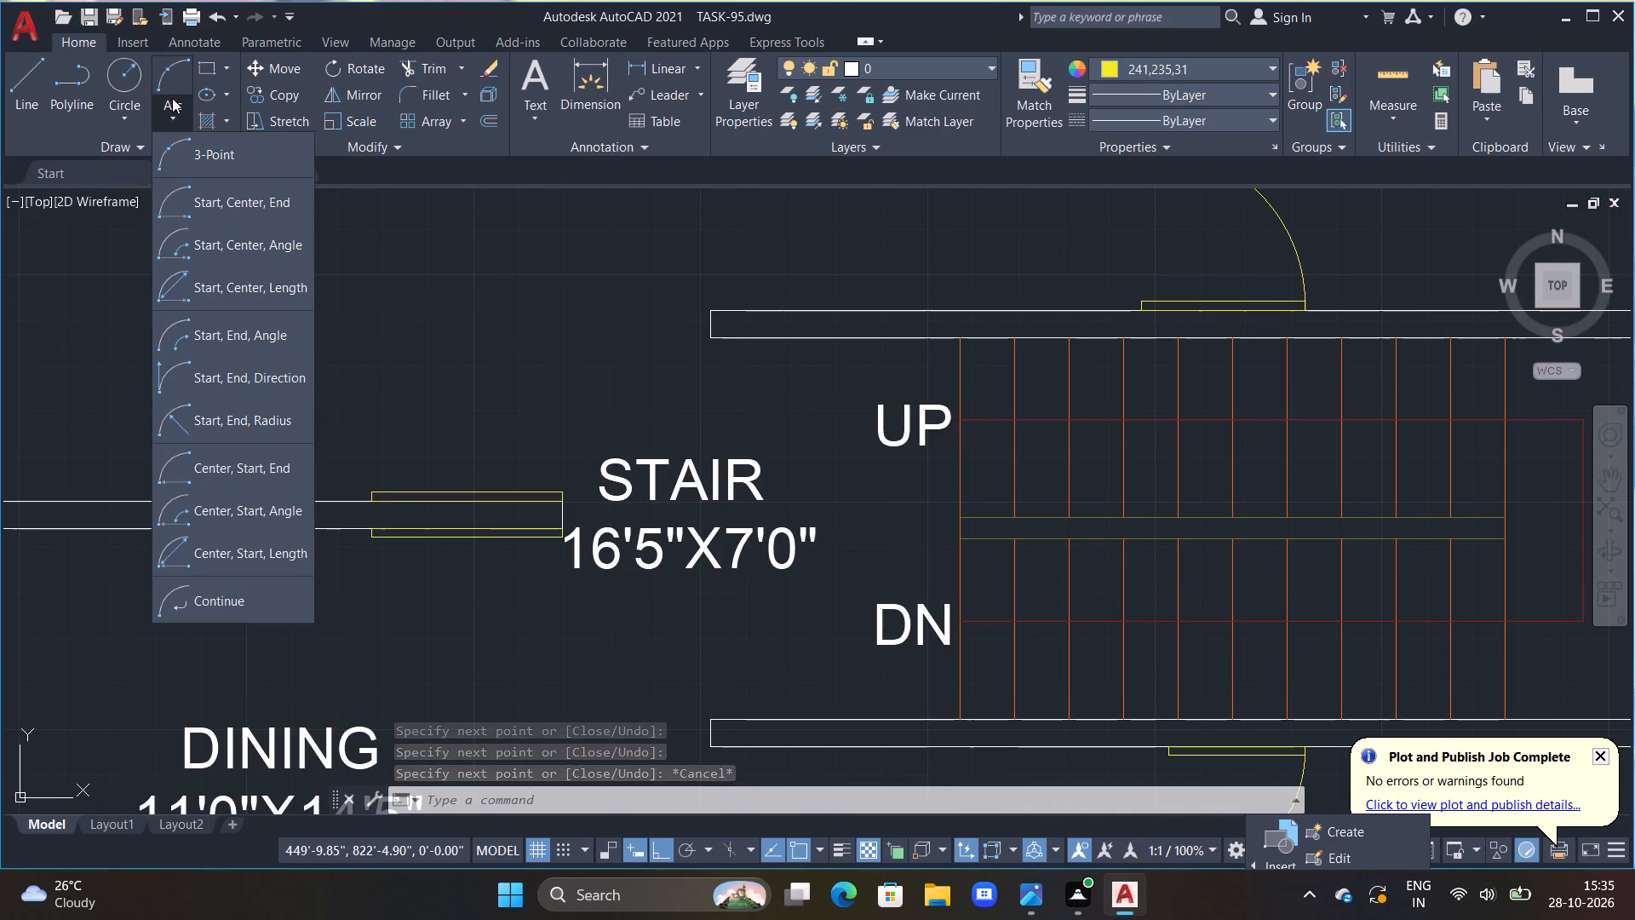
click(162, 74)
scroll(375, 509, up, 4)
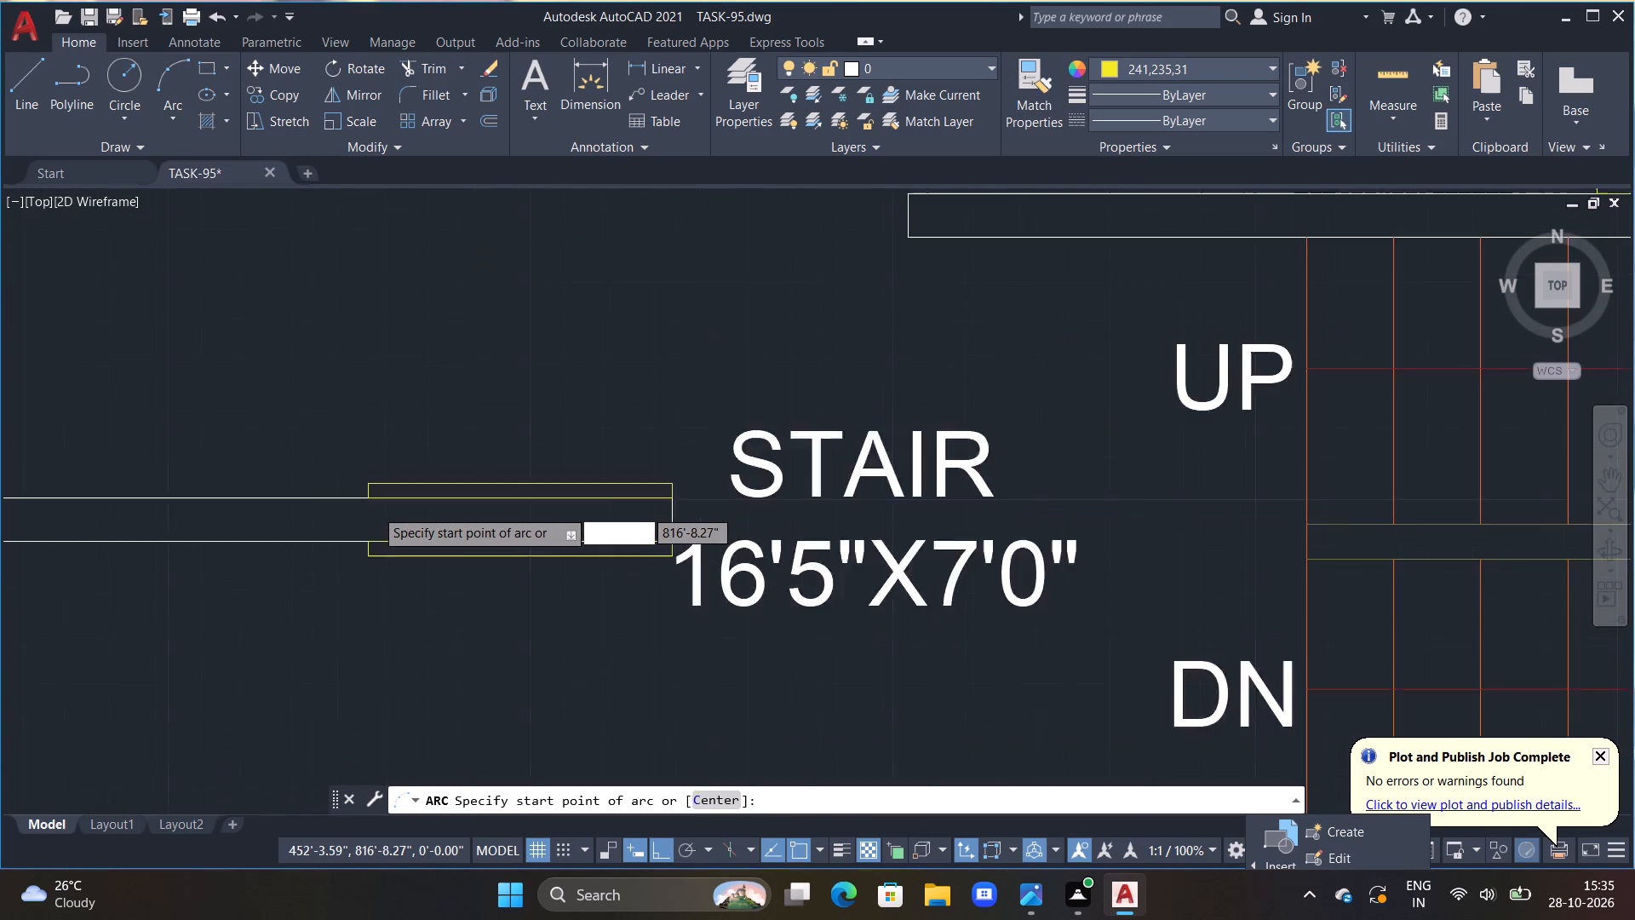
click(337, 474)
click(333, 417)
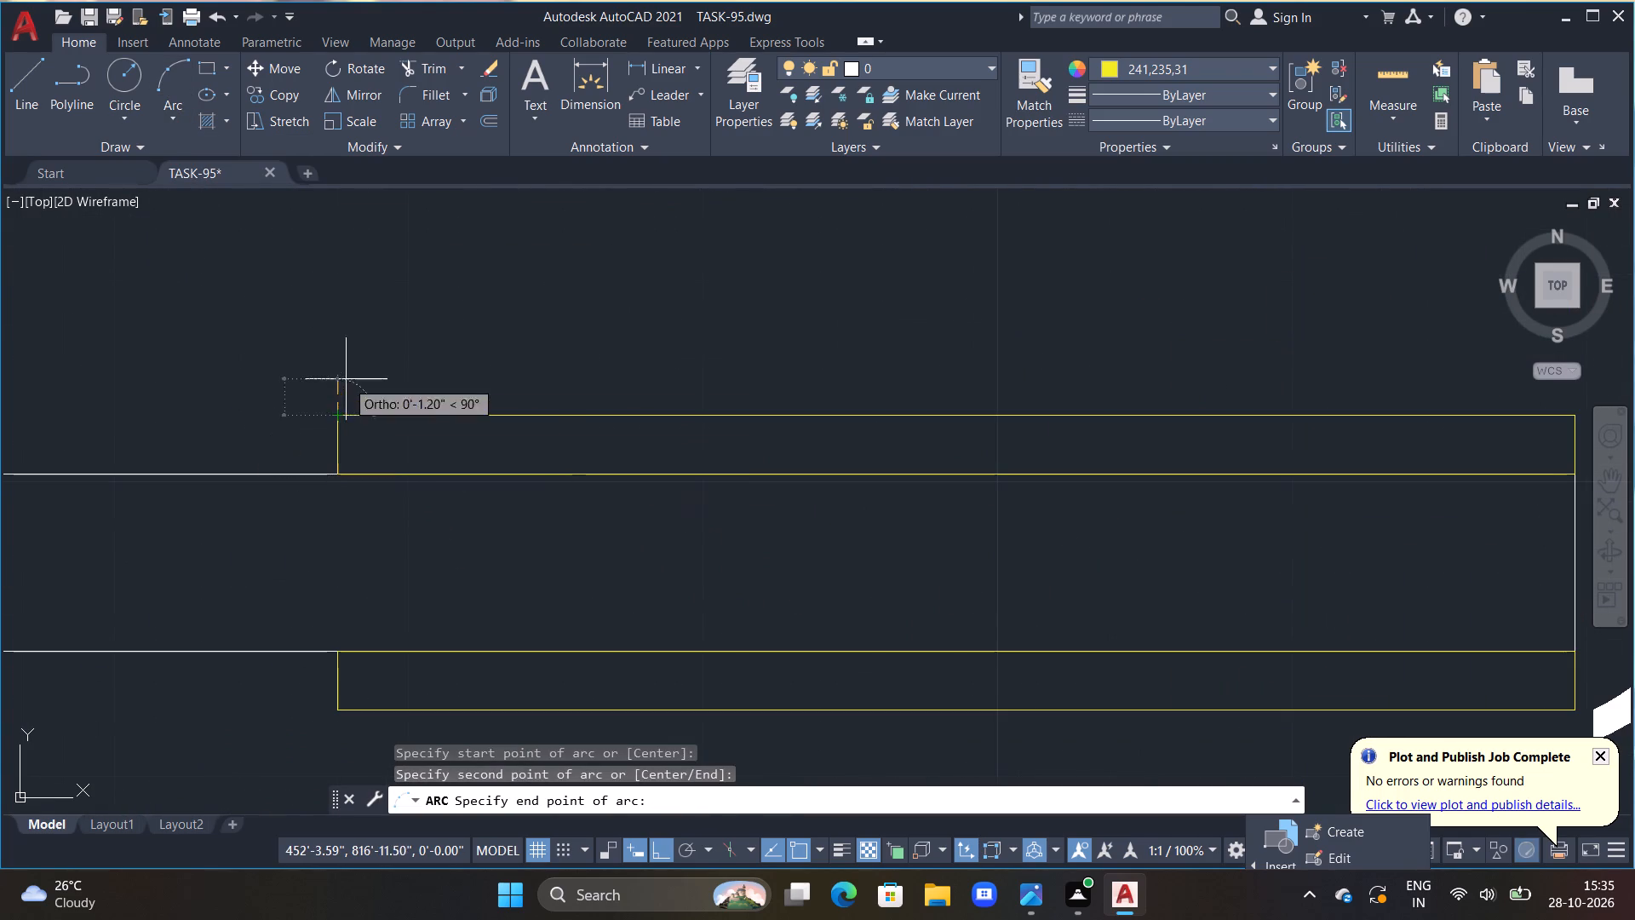
scroll(346, 378, down, 3)
middle_drag(684, 300, 542, 489)
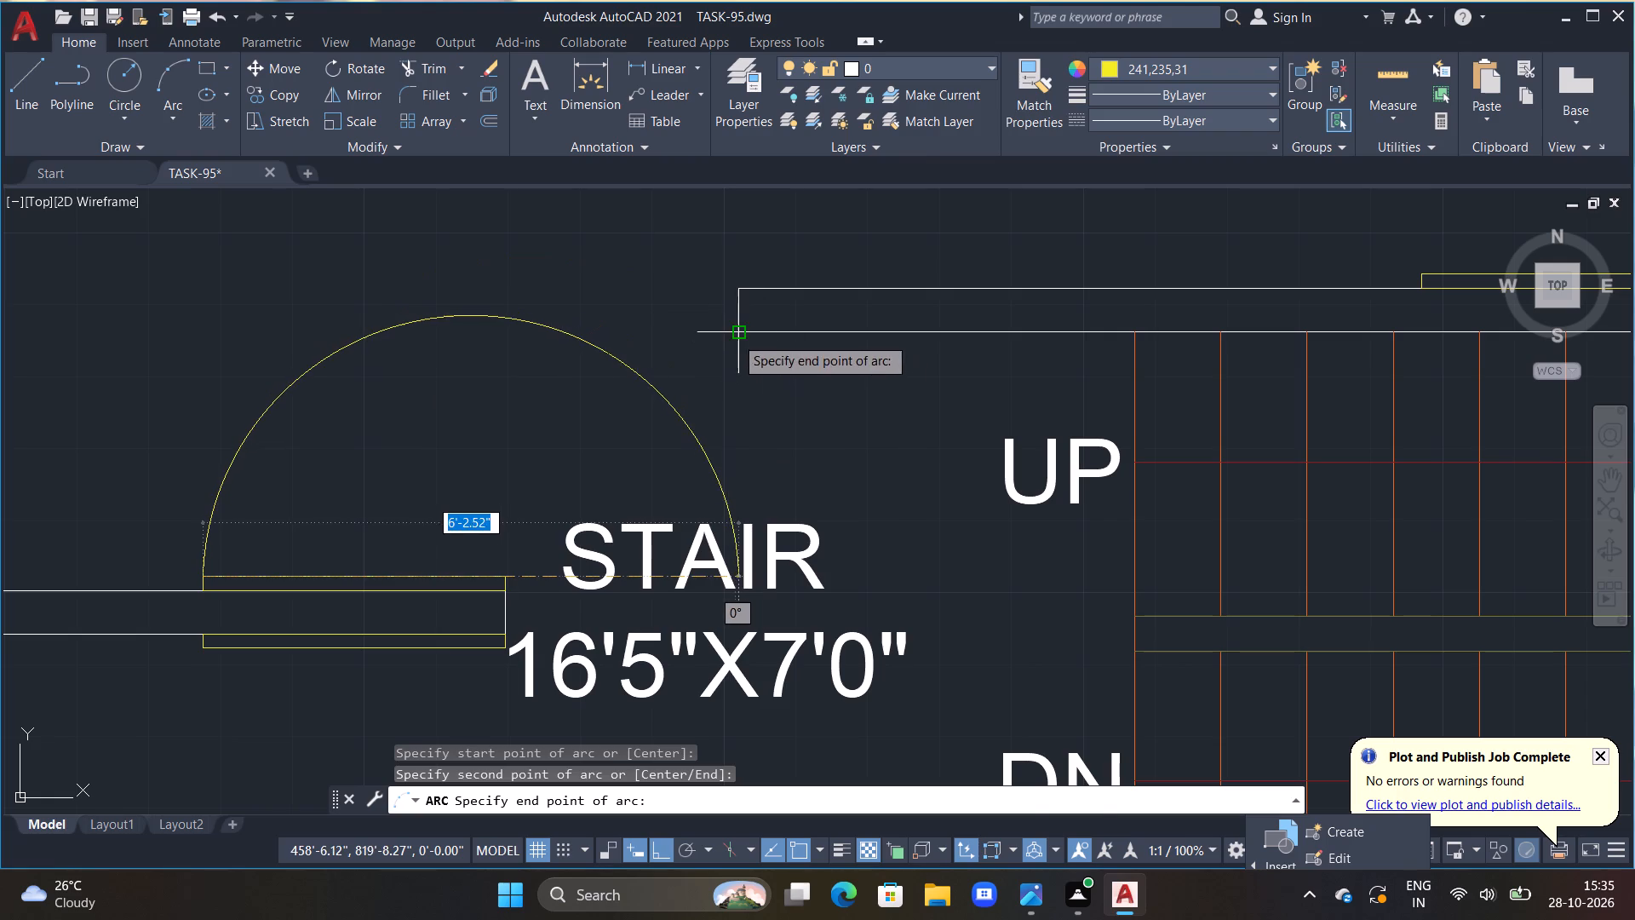
double_click(735, 336)
scroll(757, 394, down, 2)
middle_drag(752, 425, 772, 365)
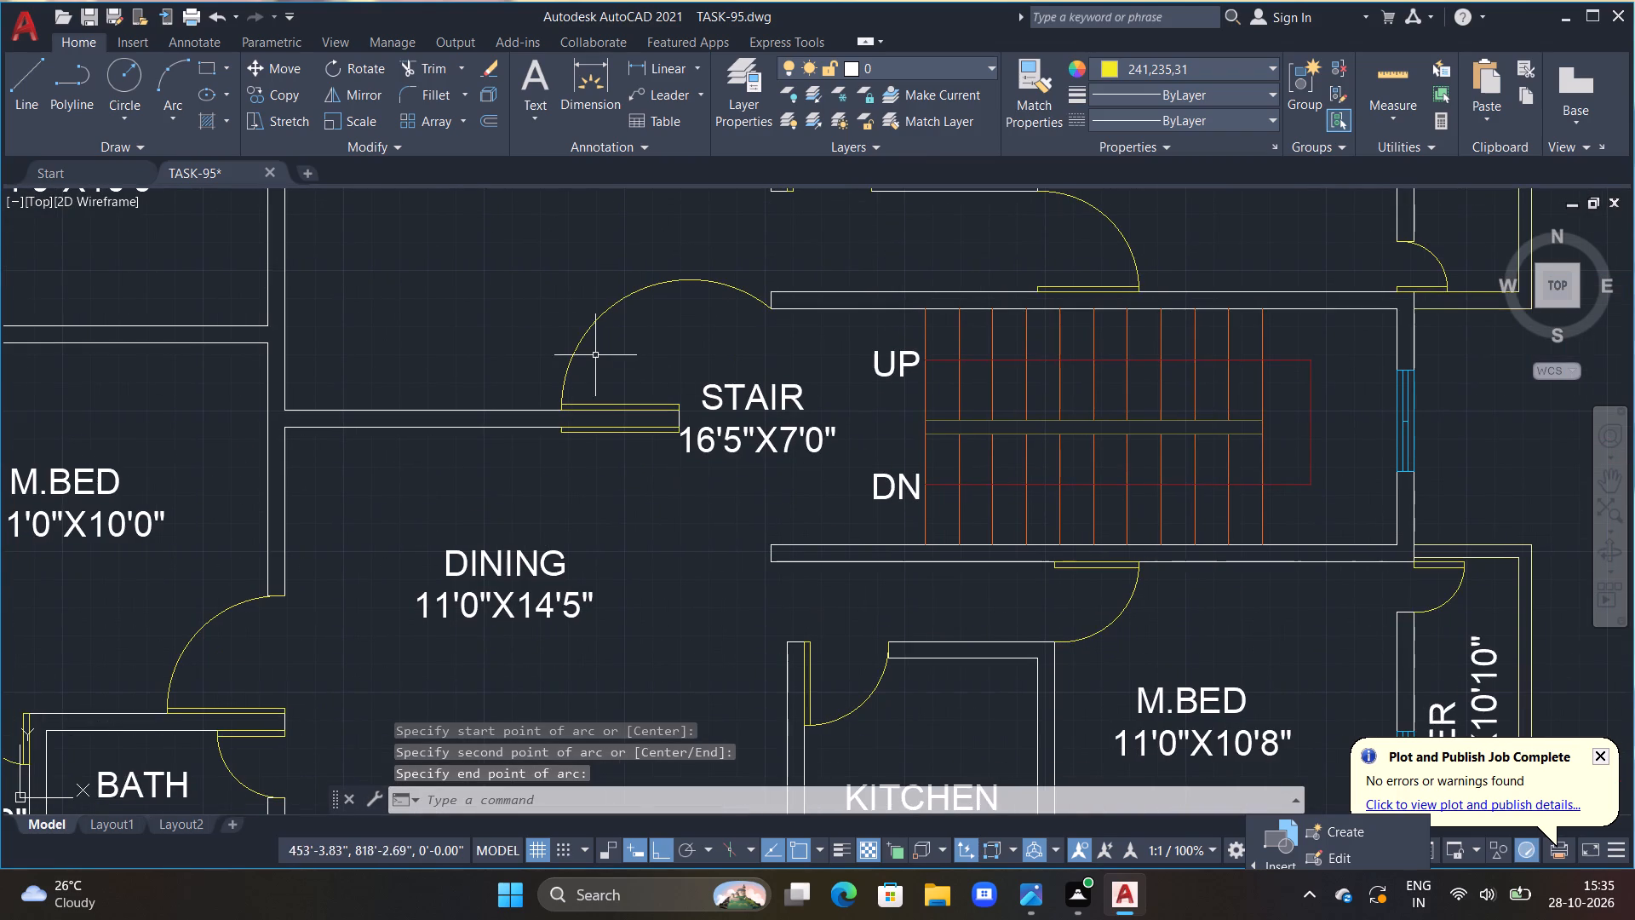
Draw the lower unit entrance door's swing arc from the leaf's far end to the upper corner of the lower stair wall's end.
drag(171, 82, 168, 112)
scroll(457, 419, up, 4)
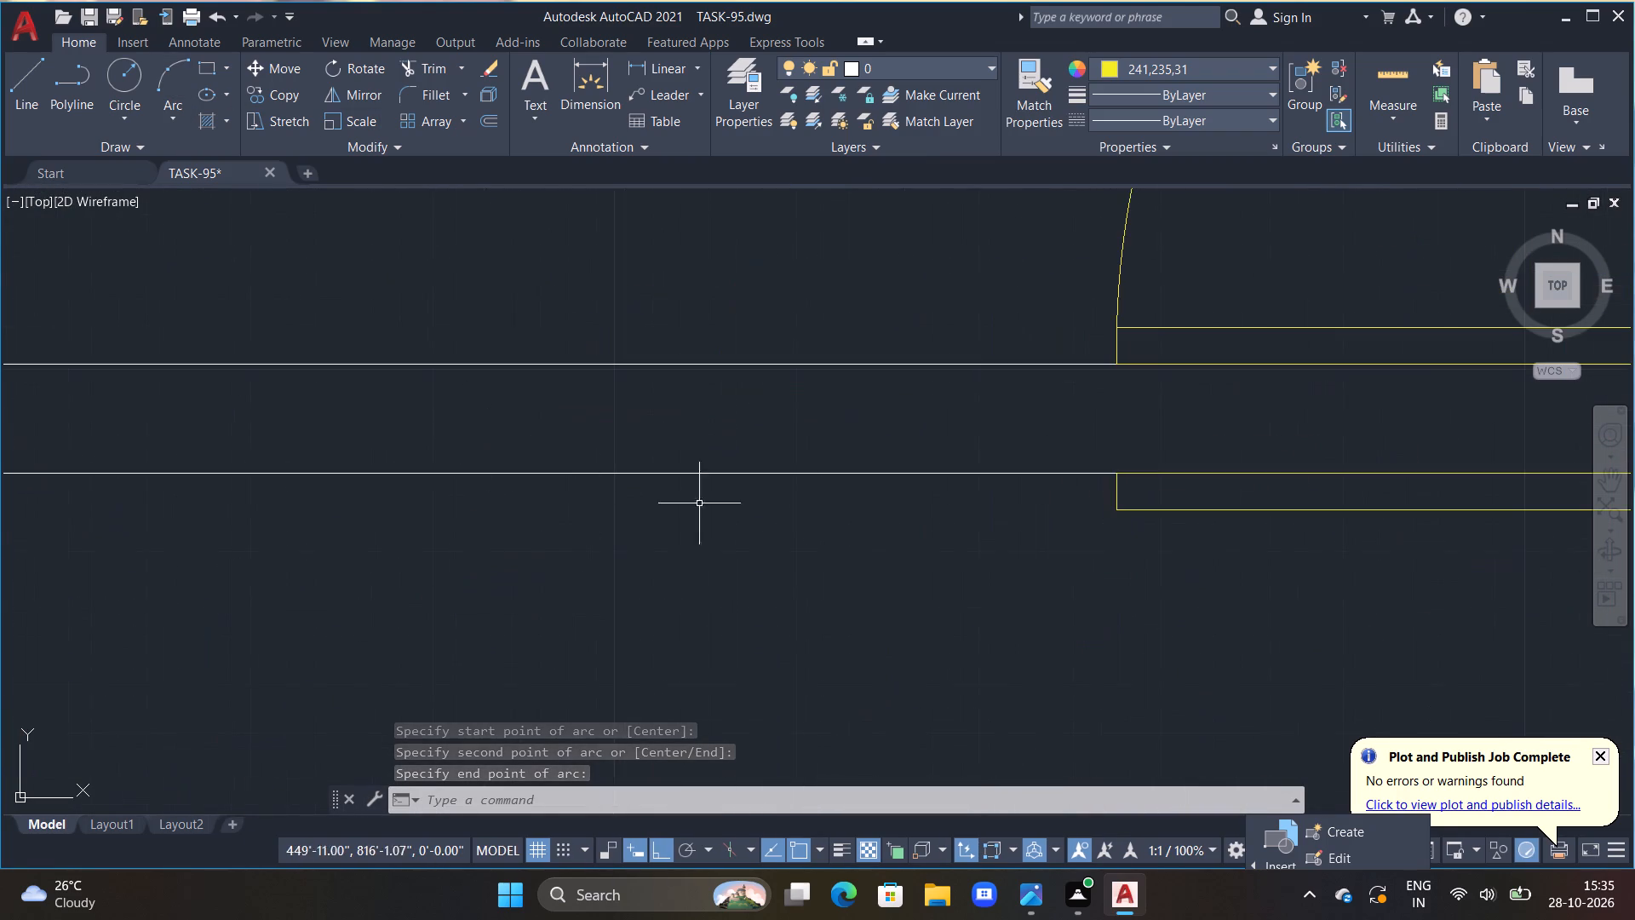
click(1115, 474)
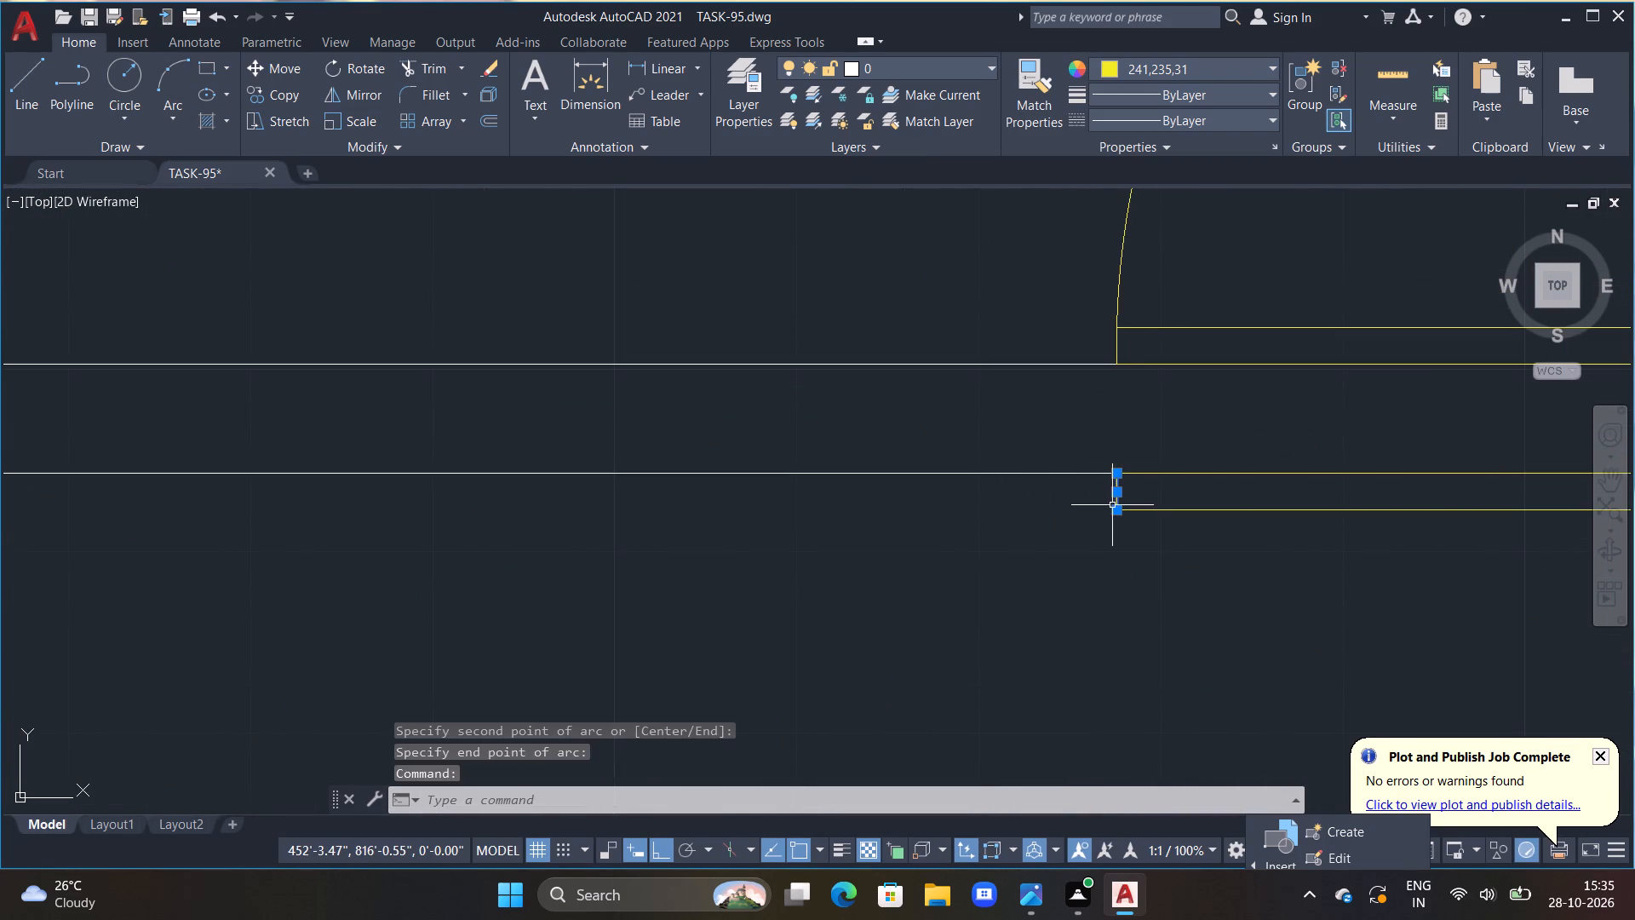
key(Escape)
middle_drag(1036, 503, 721, 422)
key(Escape)
key(Escape)
click(186, 65)
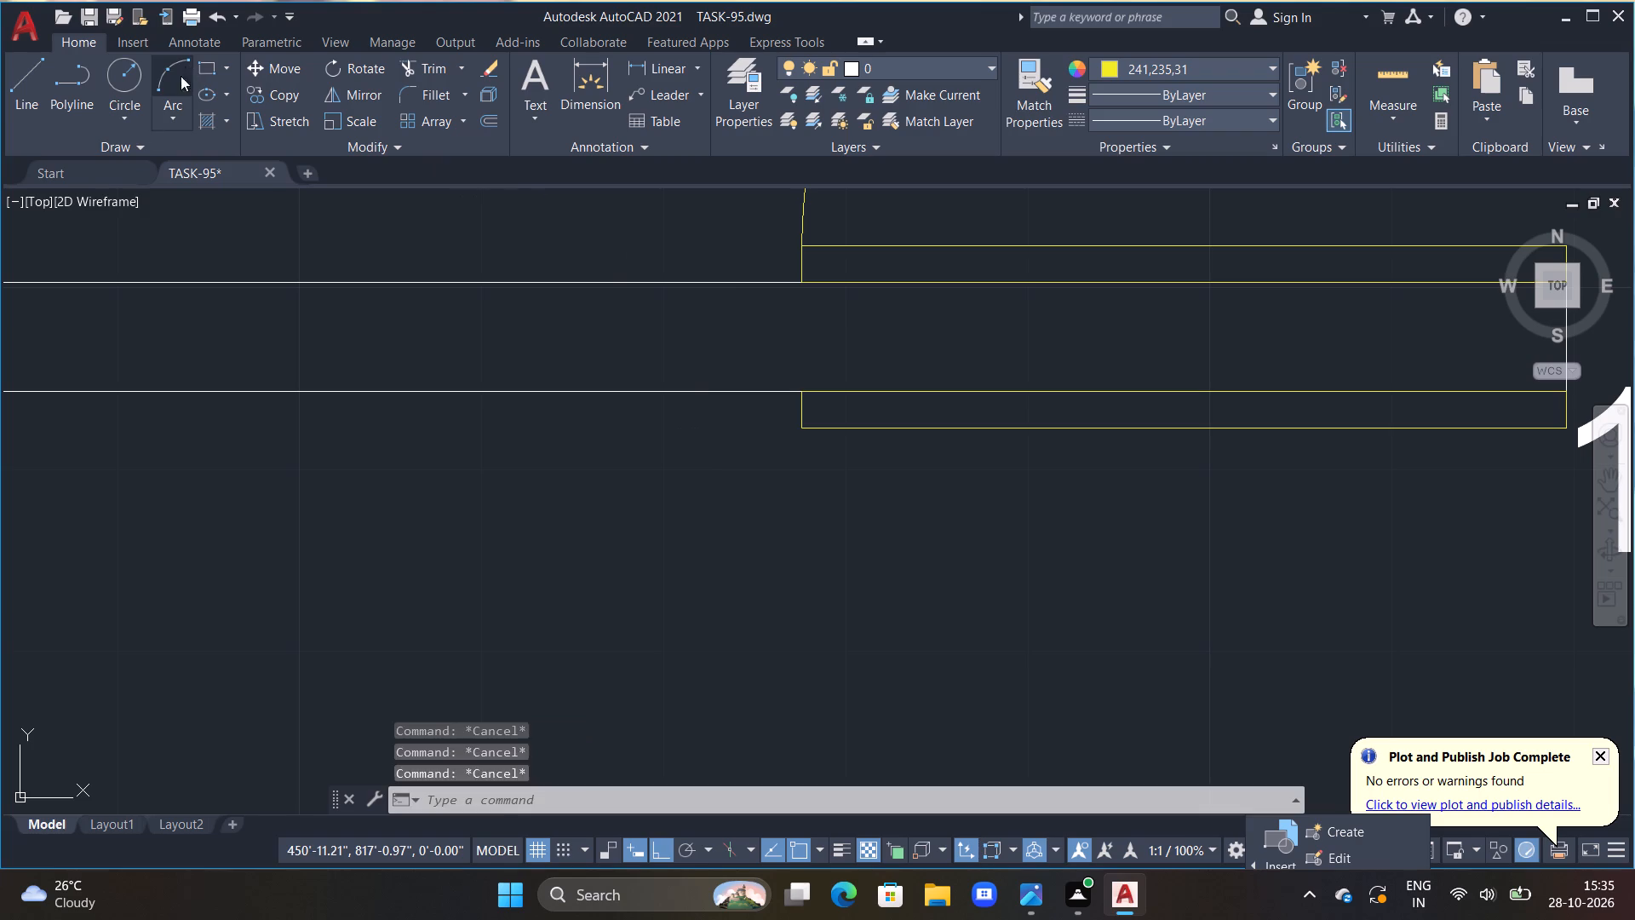
click(796, 389)
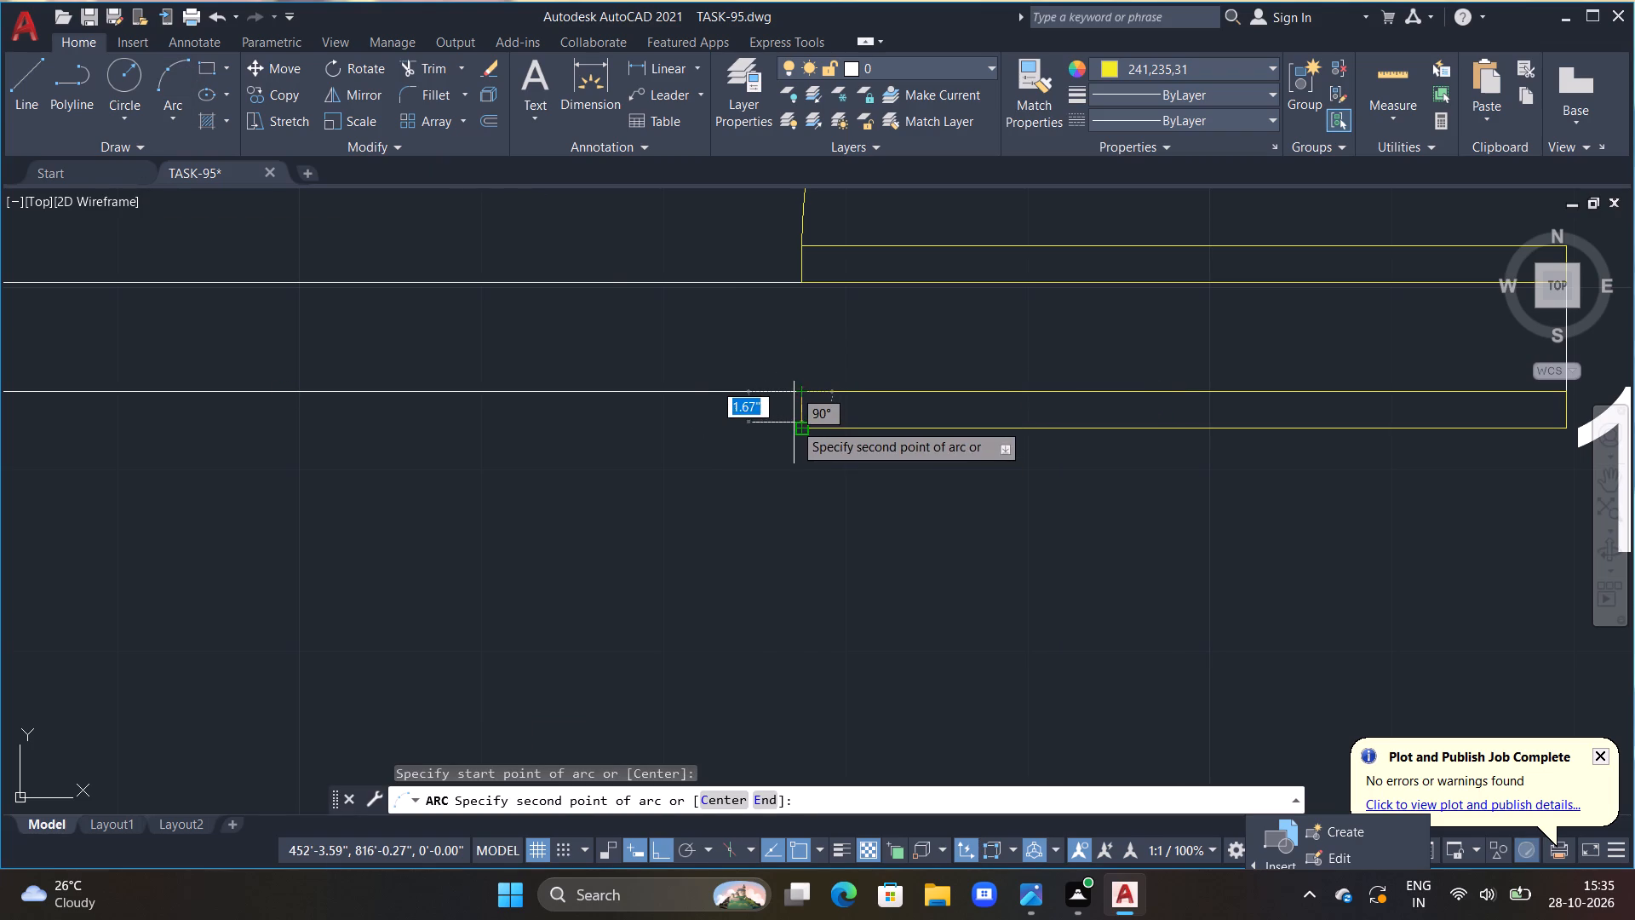
click(805, 428)
scroll(823, 467, down, 2)
middle_drag(824, 469, 527, 289)
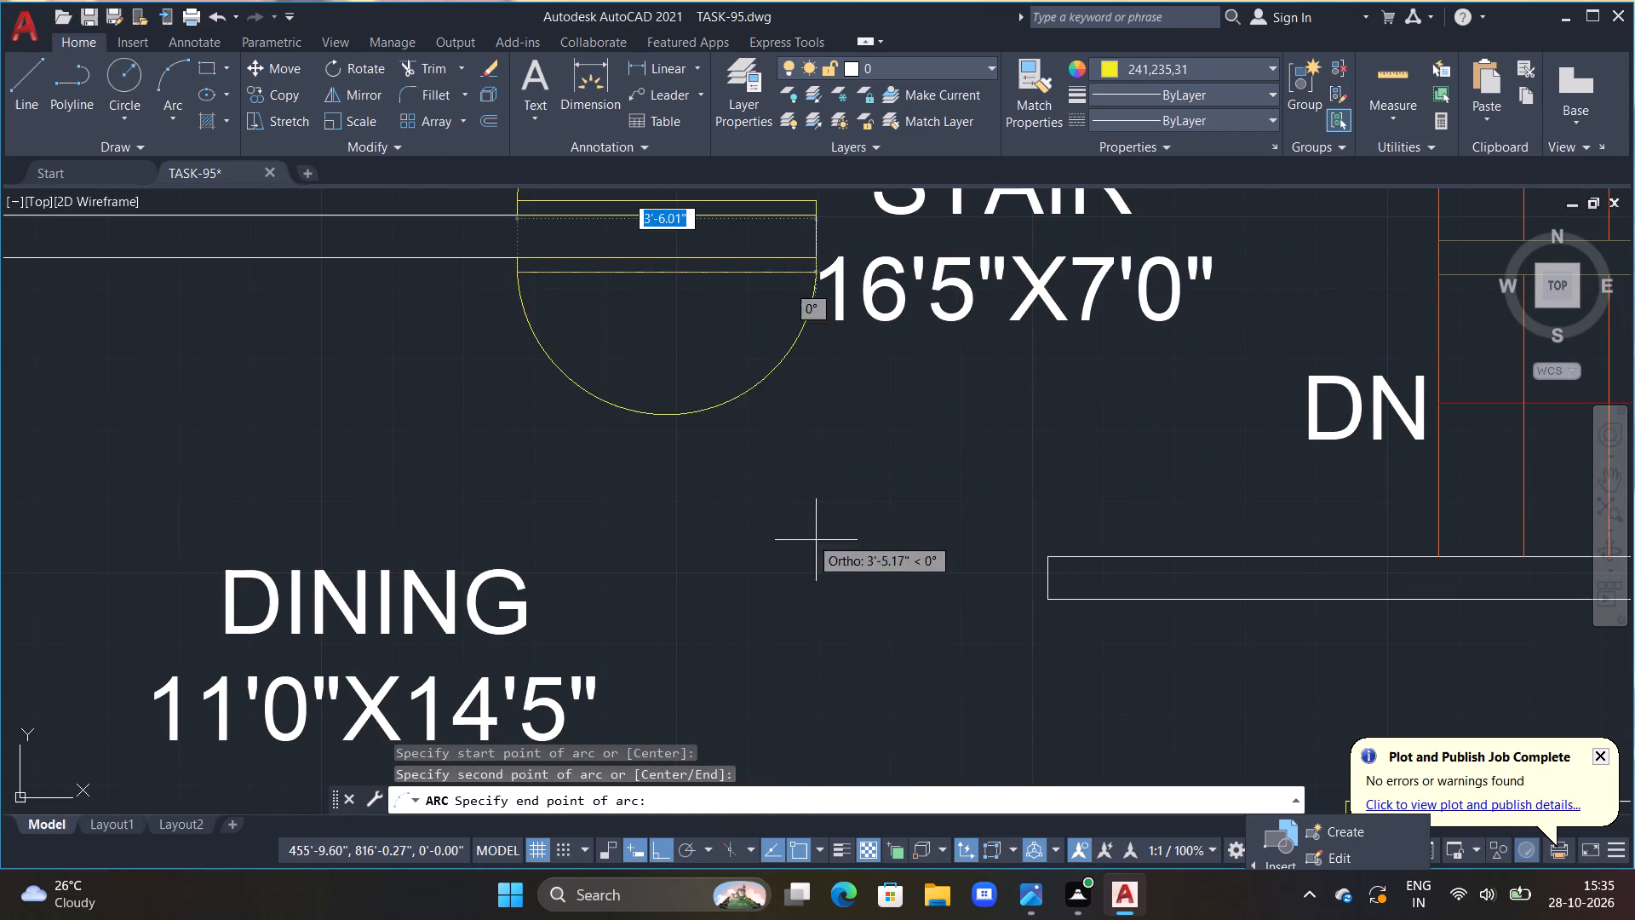
click(1041, 561)
key(Escape)
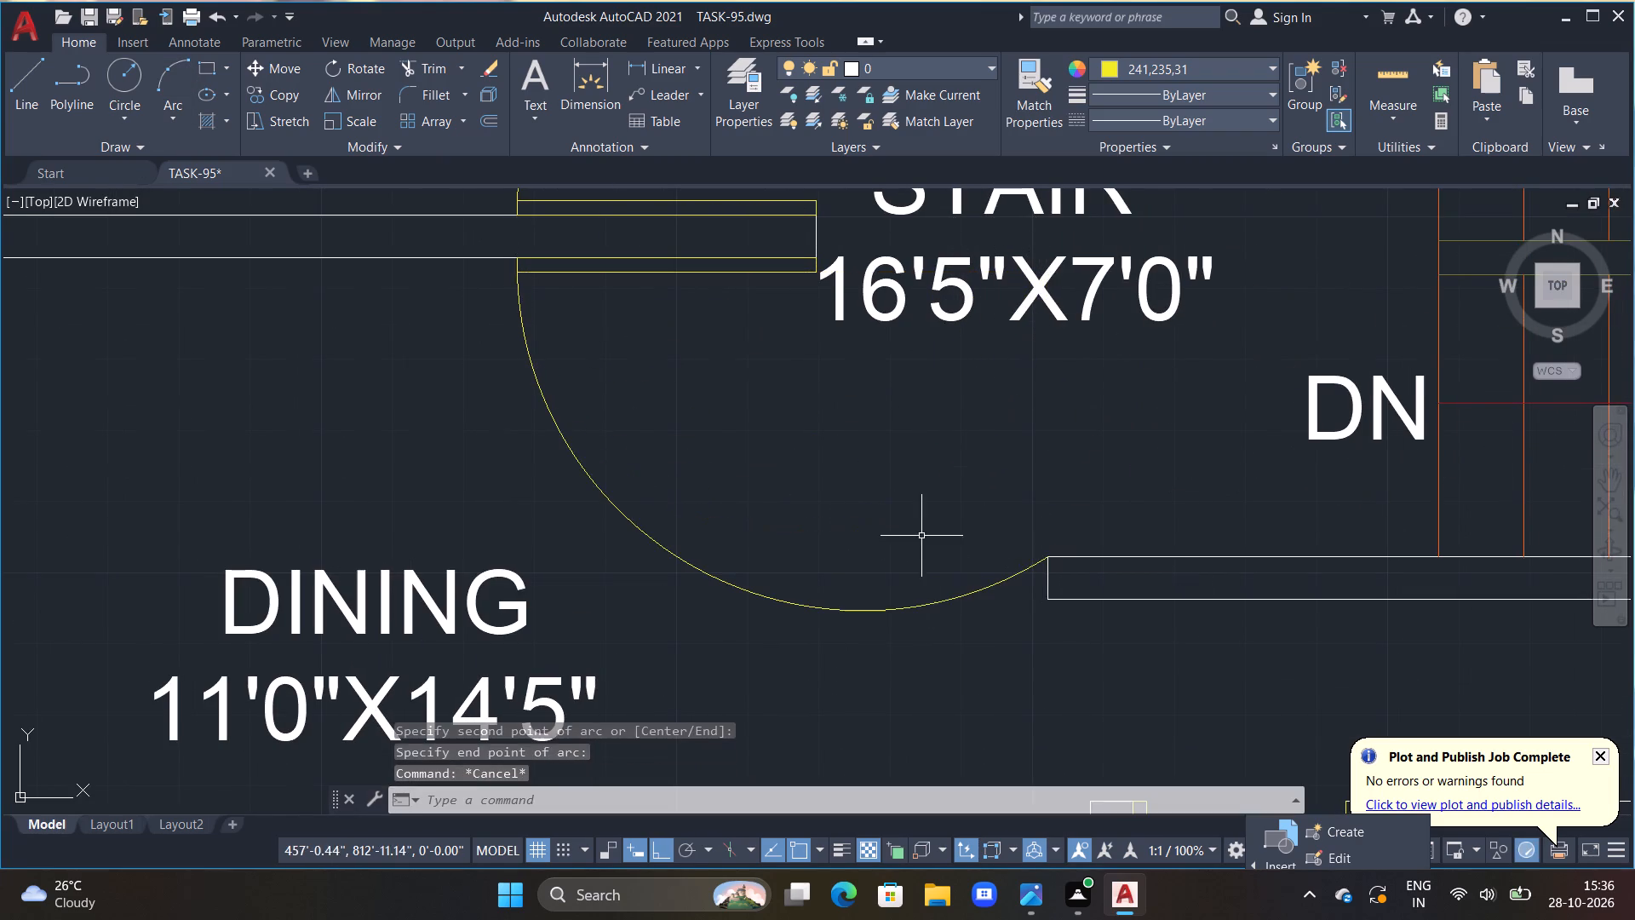
Examine the two entrance door arcs beside the STAIR area and the surrounding rooms of the plan.
scroll(919, 528, down, 5)
scroll(886, 481, up, 3)
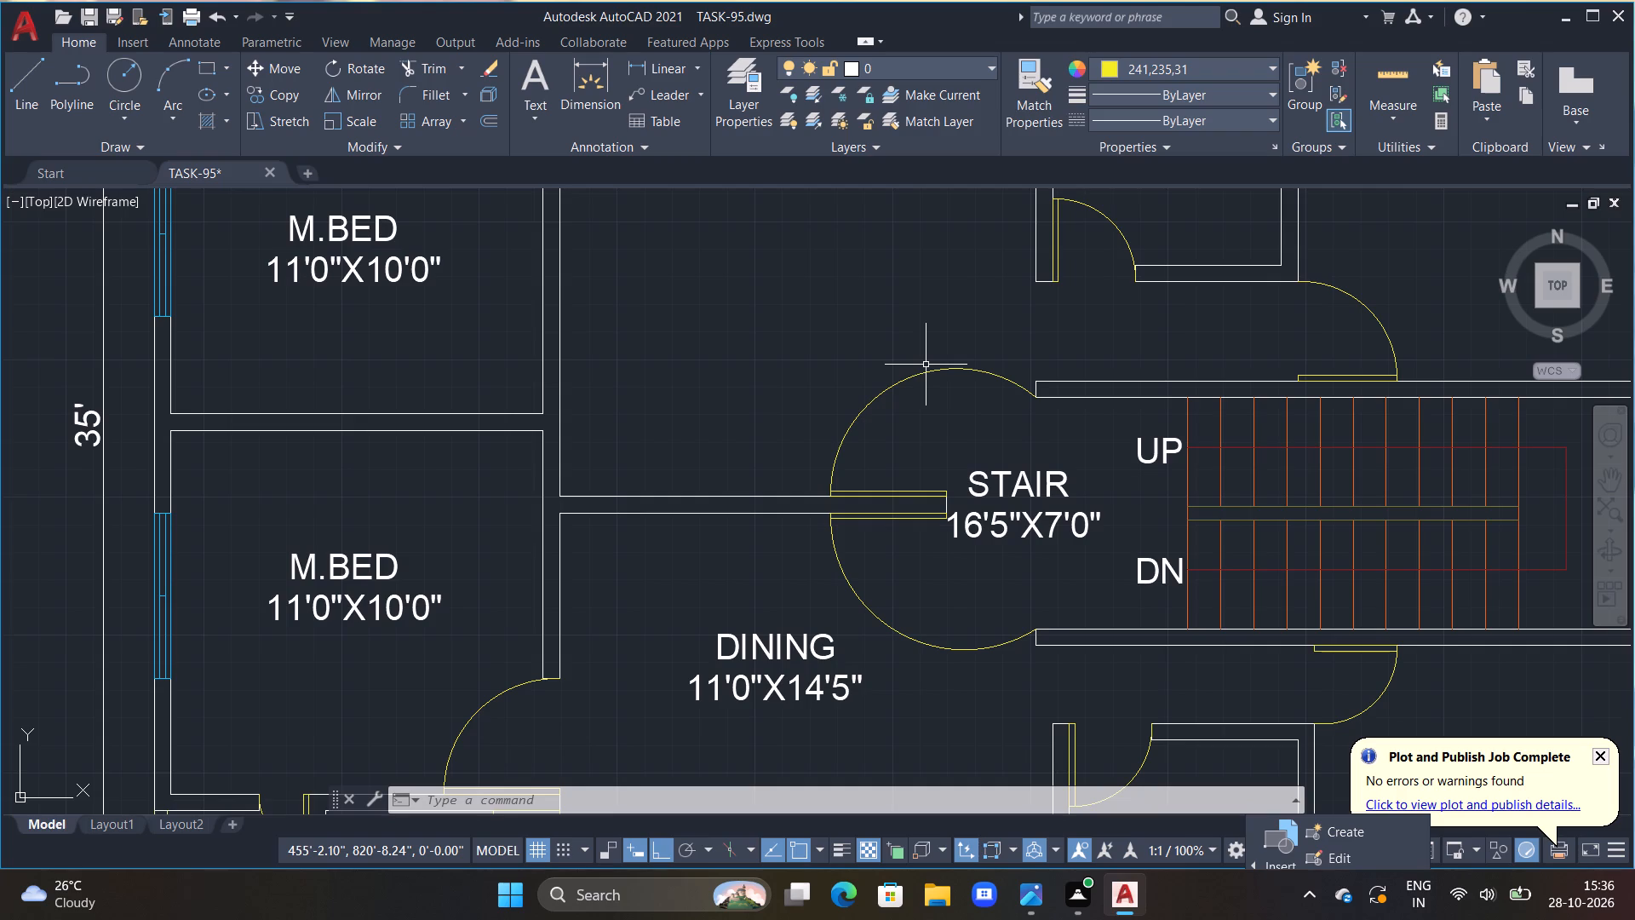
key(Escape)
scroll(957, 447, down, 2)
middle_drag(967, 447, 921, 464)
key(Escape)
key(Escape)
scroll(914, 462, up, 3)
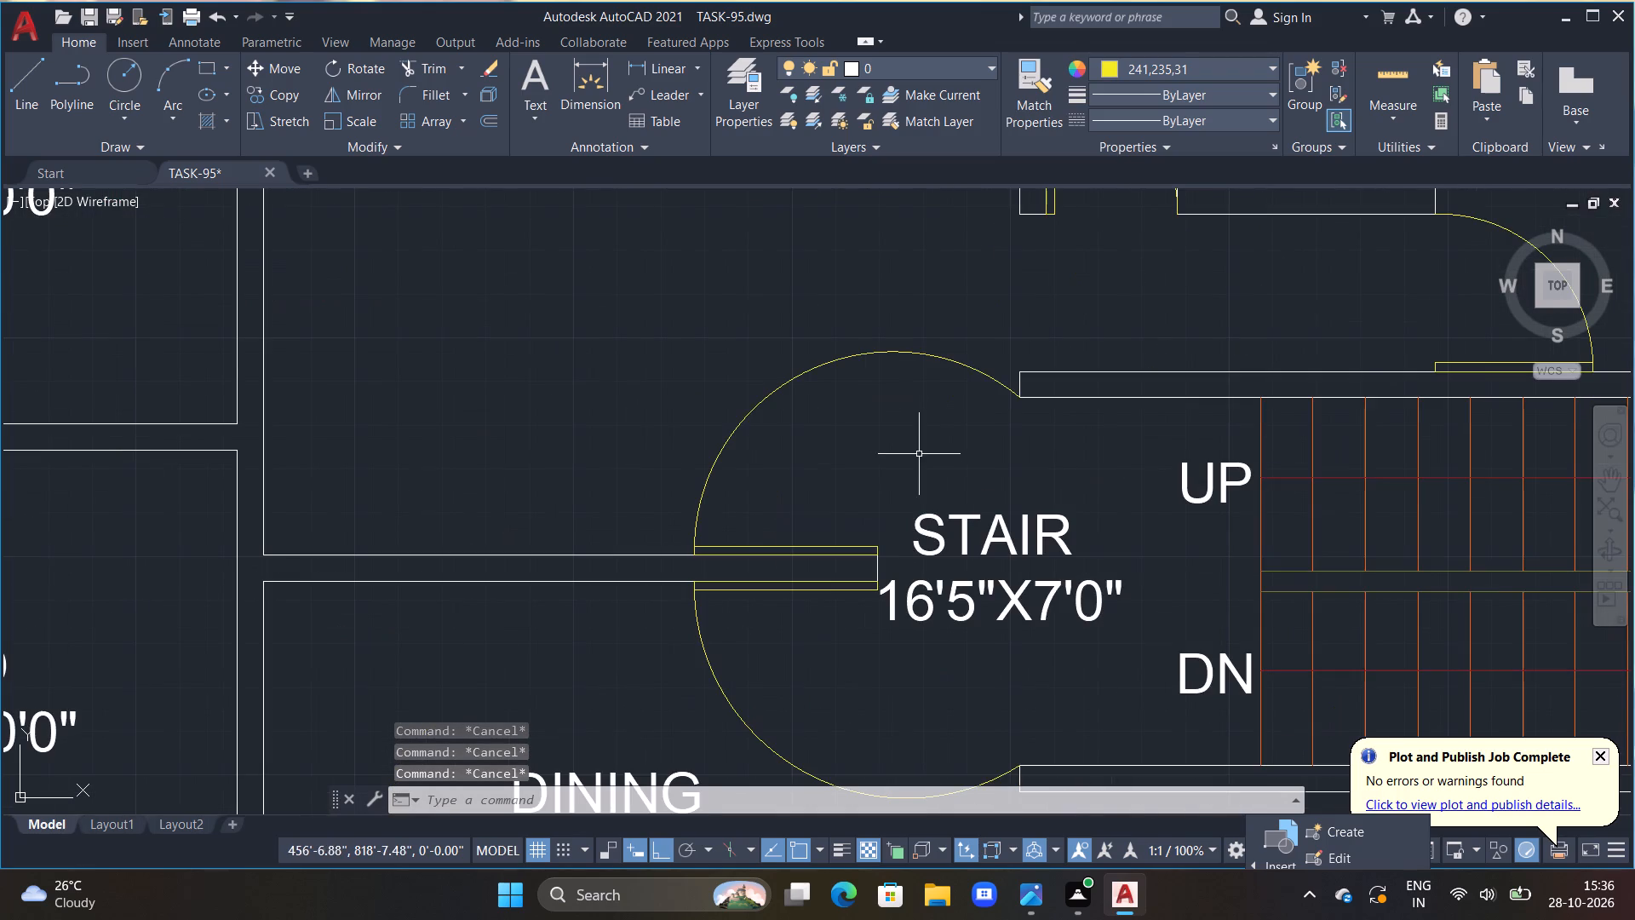
scroll(973, 387, up, 1)
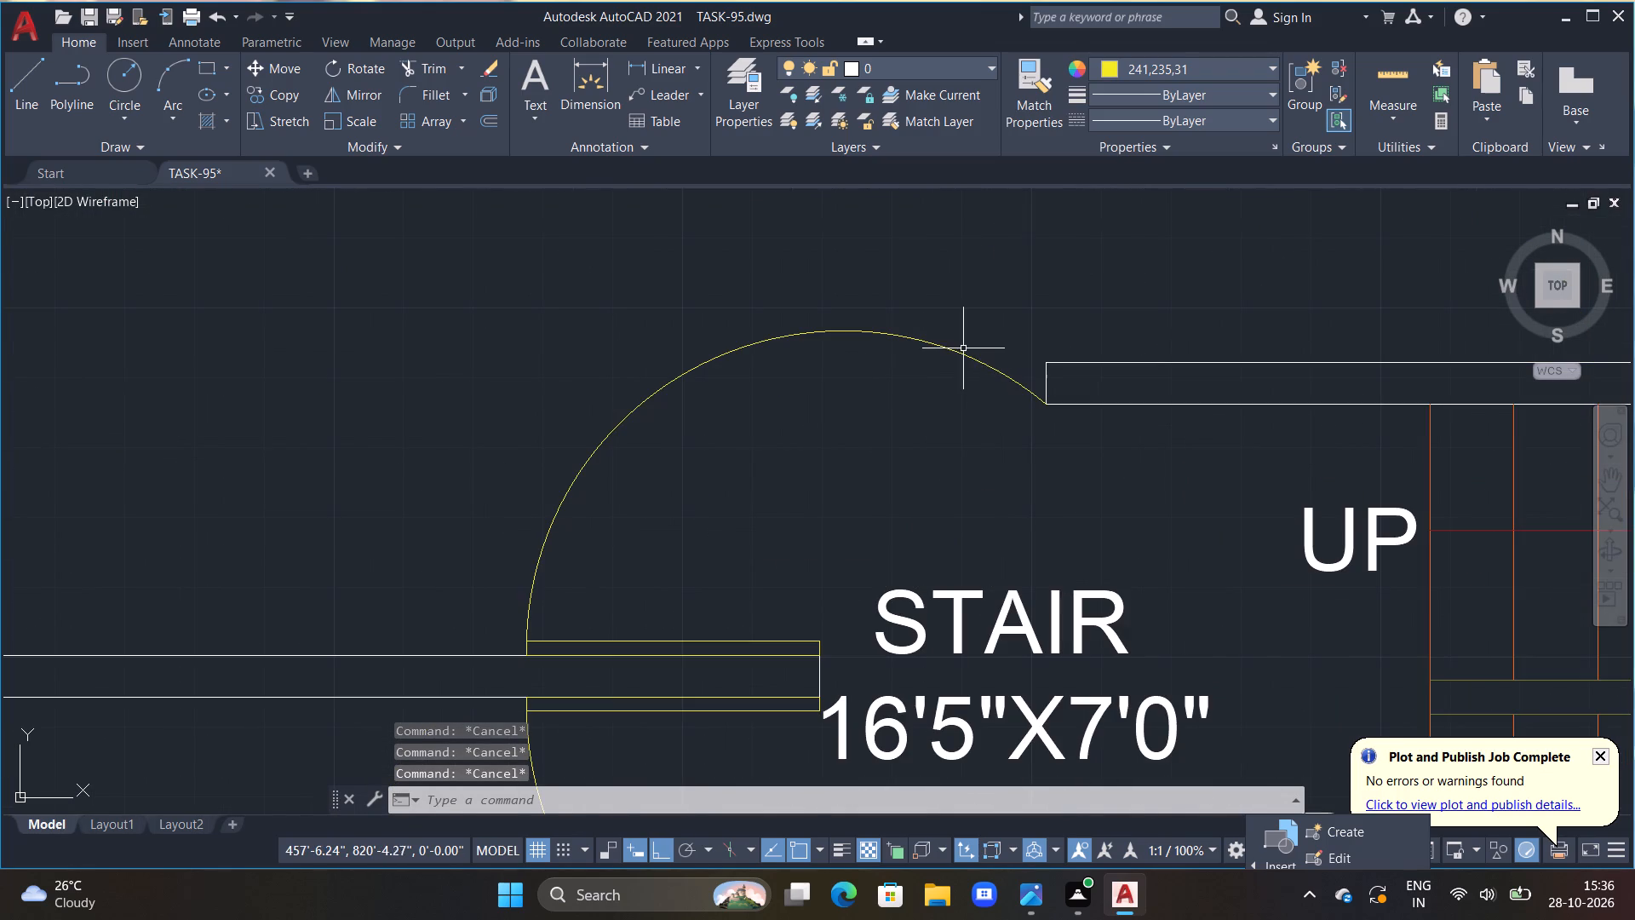
click(963, 348)
double_click(824, 322)
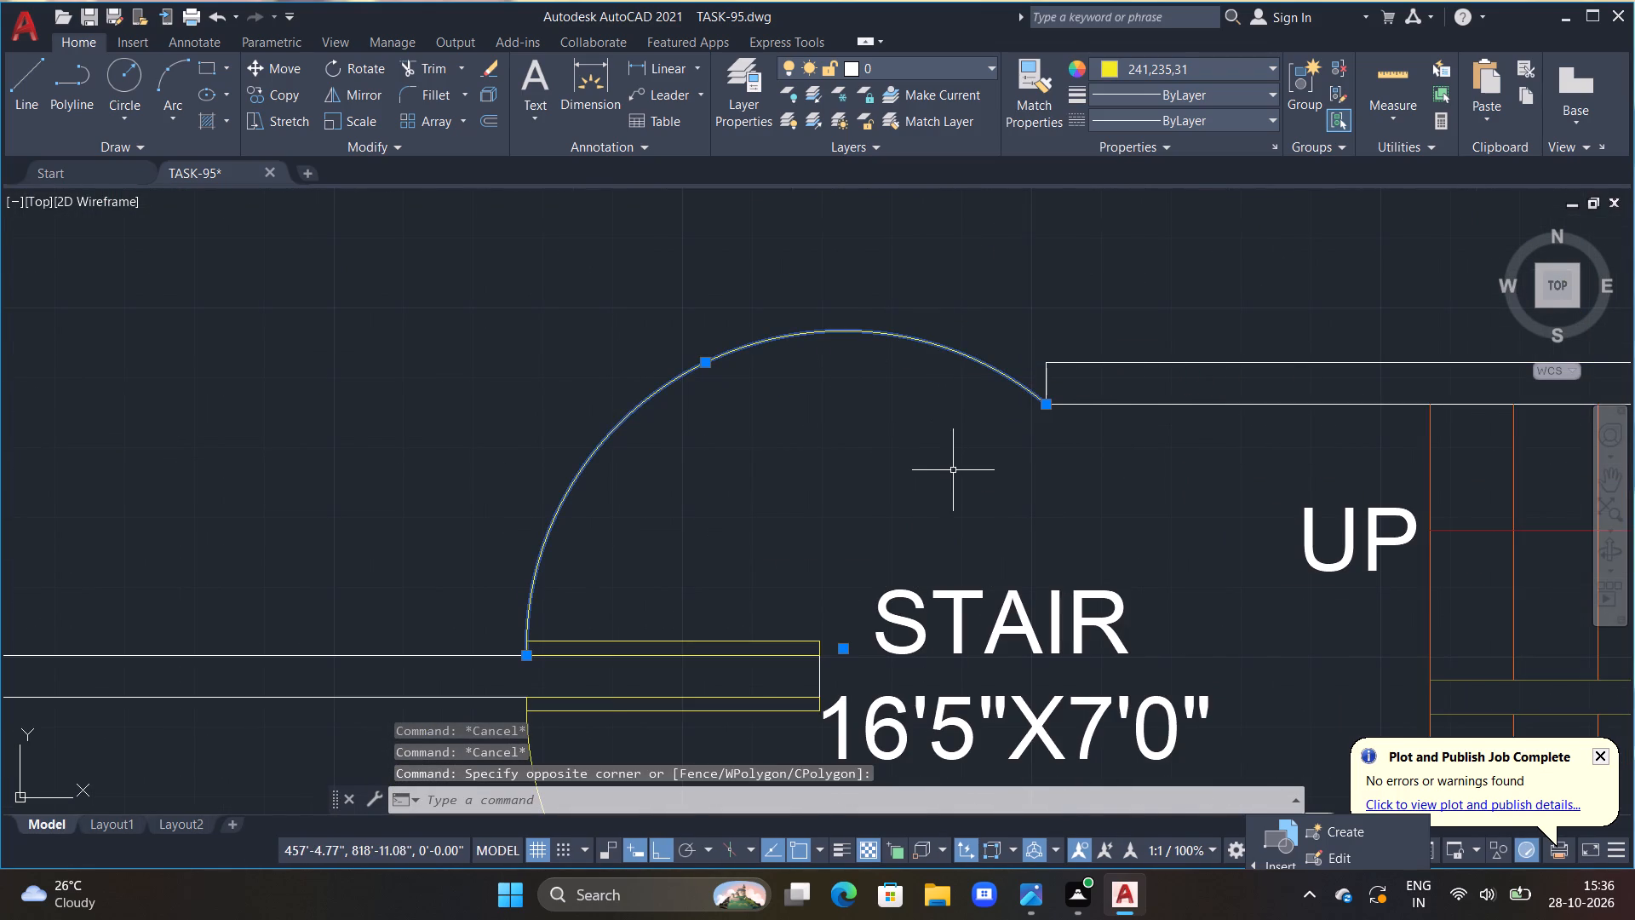
key(Escape)
key(Escape)
scroll(929, 481, down, 2)
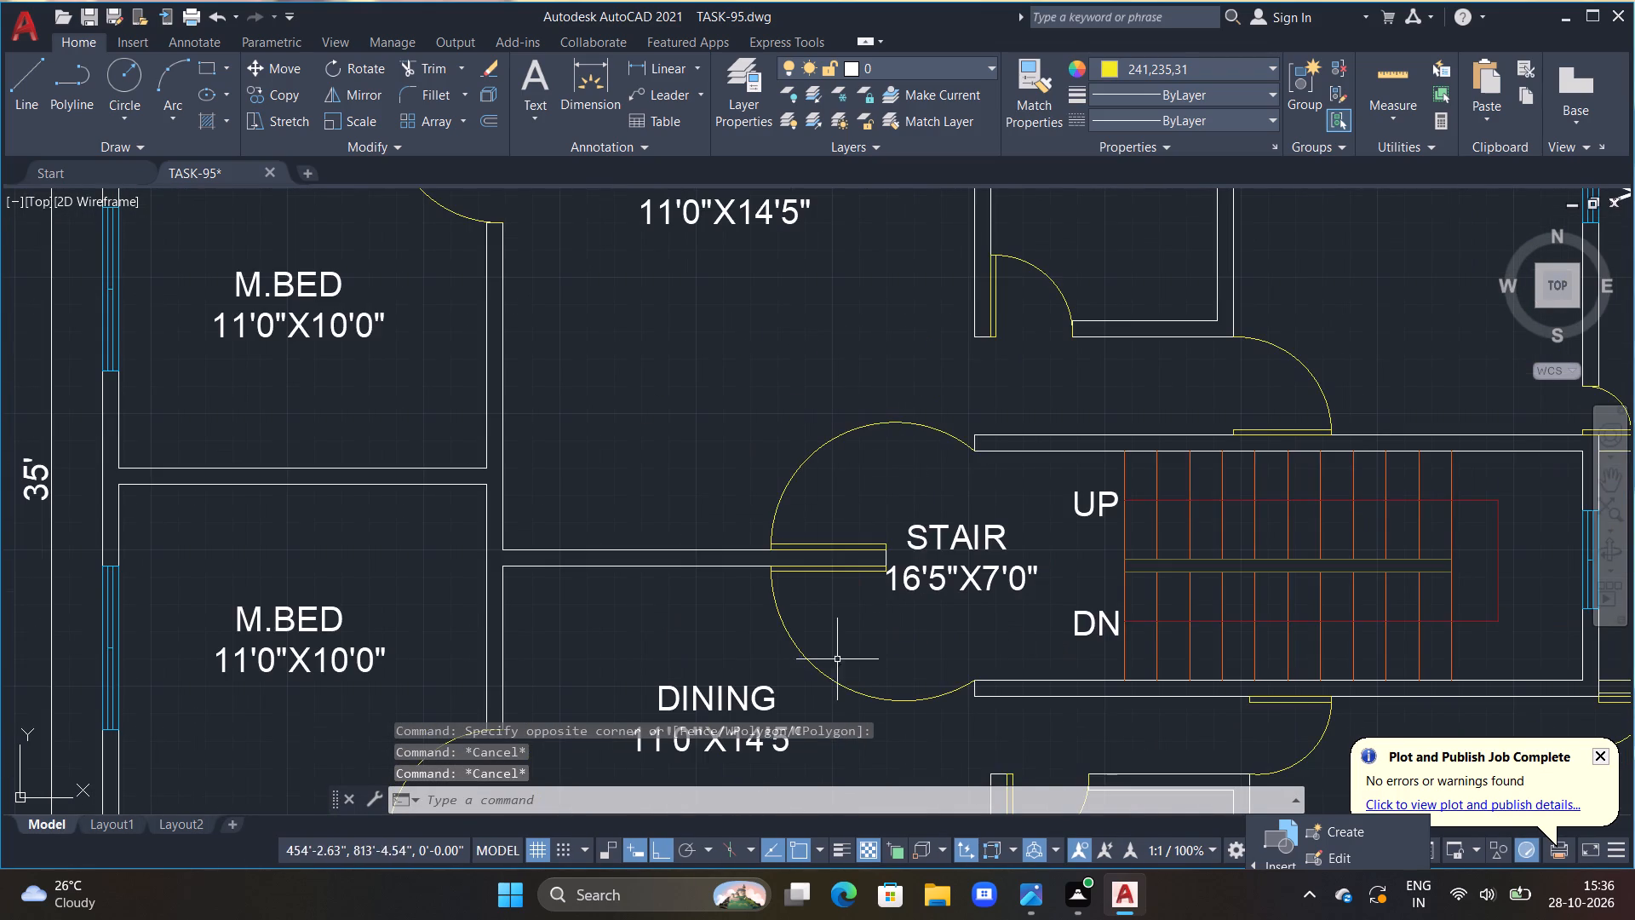
middle_drag(827, 624, 488, 512)
scroll(651, 405, down, 1)
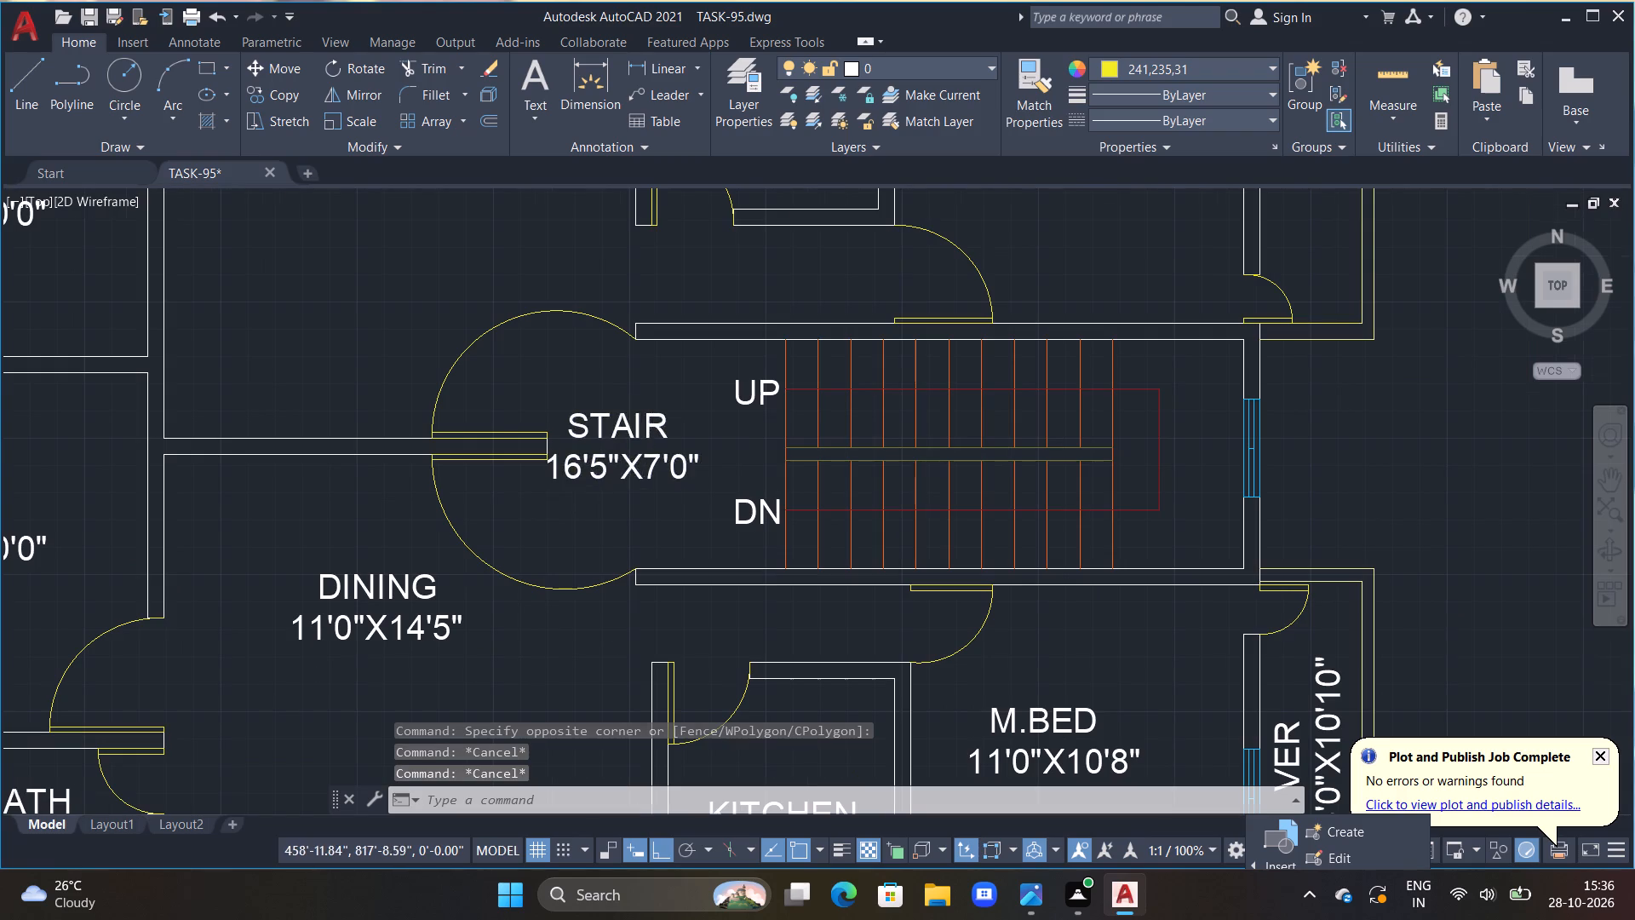
key(Escape)
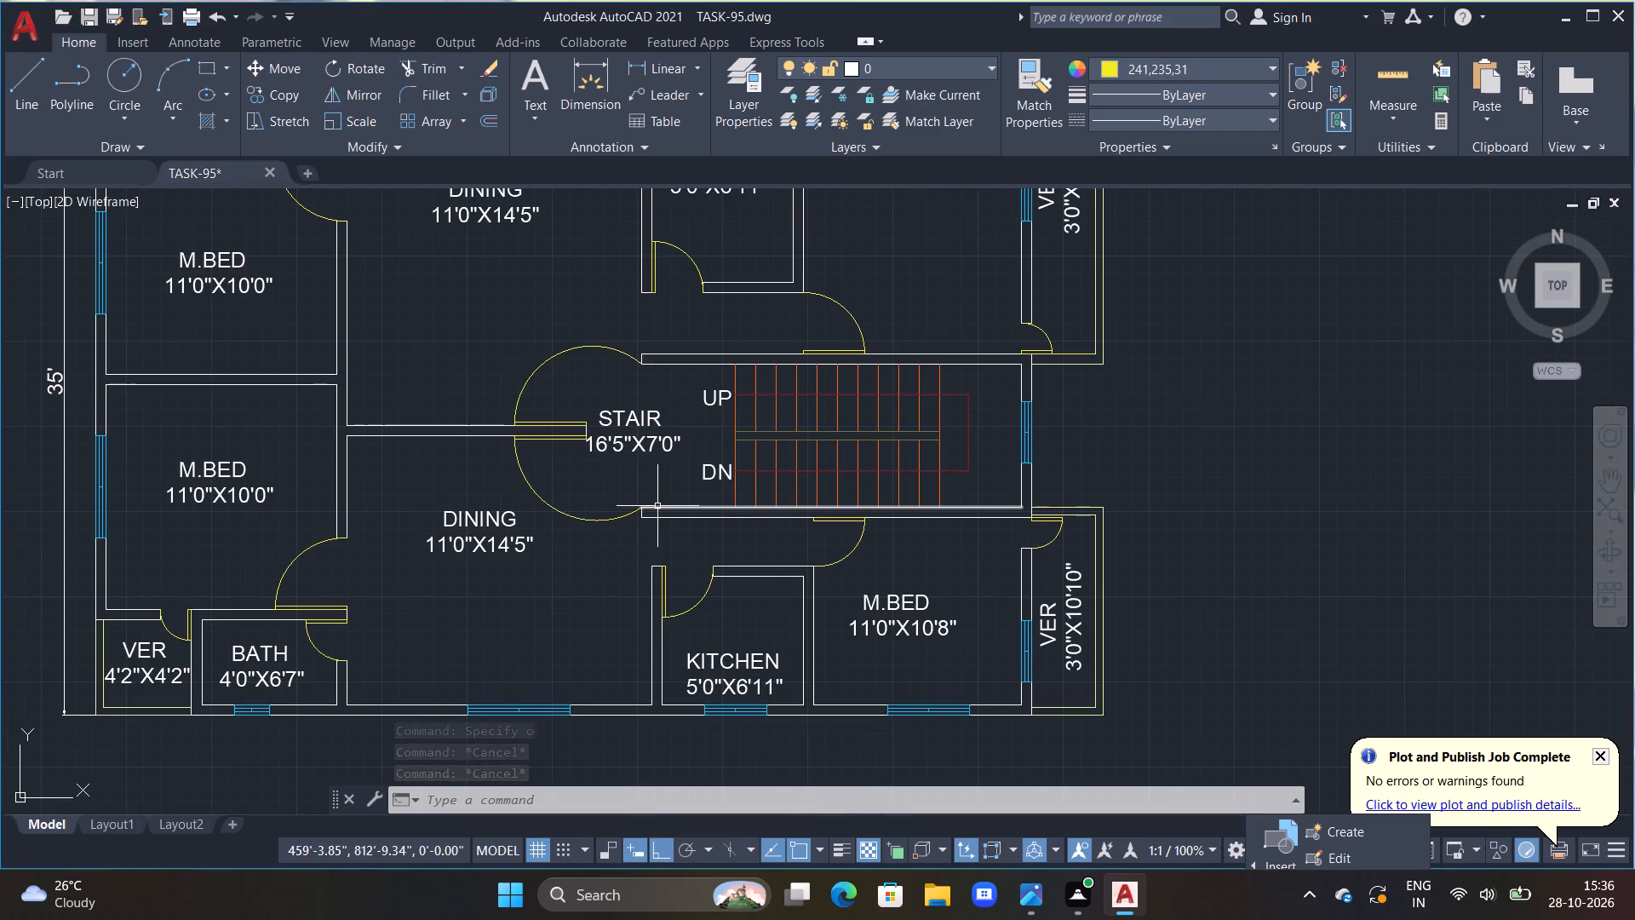
key(Escape)
Start a solid hatch in color 34,52,110 and fill the upper unit's BATH walls up to the DINING window.
scroll(559, 510, down, 2)
middle_drag(519, 480, 688, 702)
key(Escape)
scroll(664, 596, up, 2)
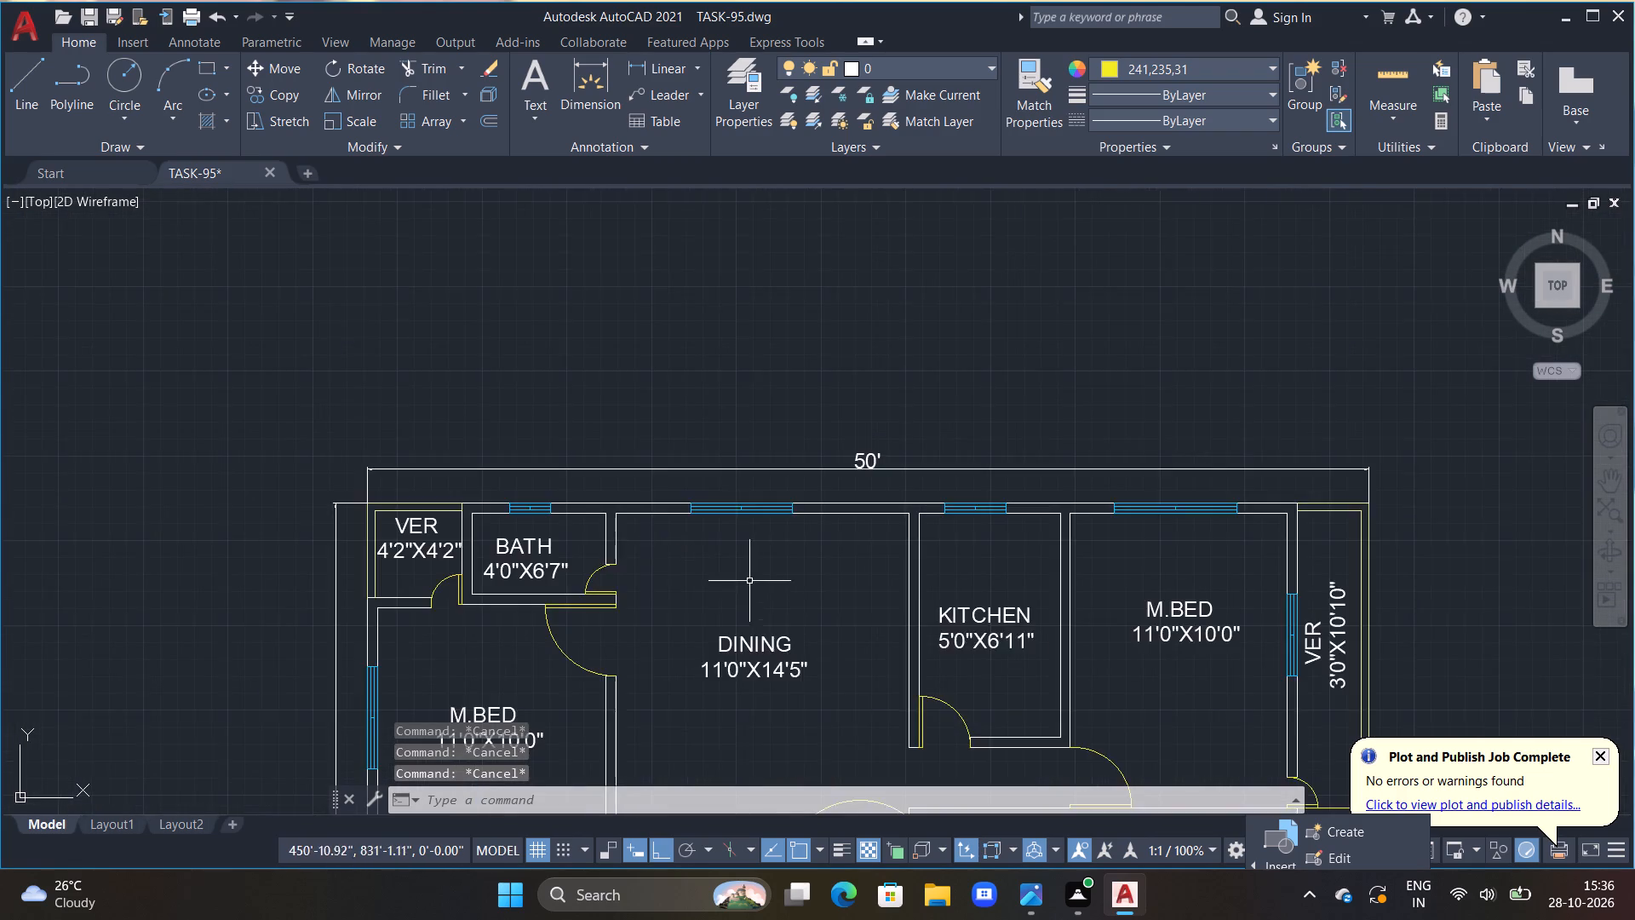
middle_drag(741, 572, 634, 428)
key(Escape)
key(Escape)
key(Escape)
text(h)
key(space)
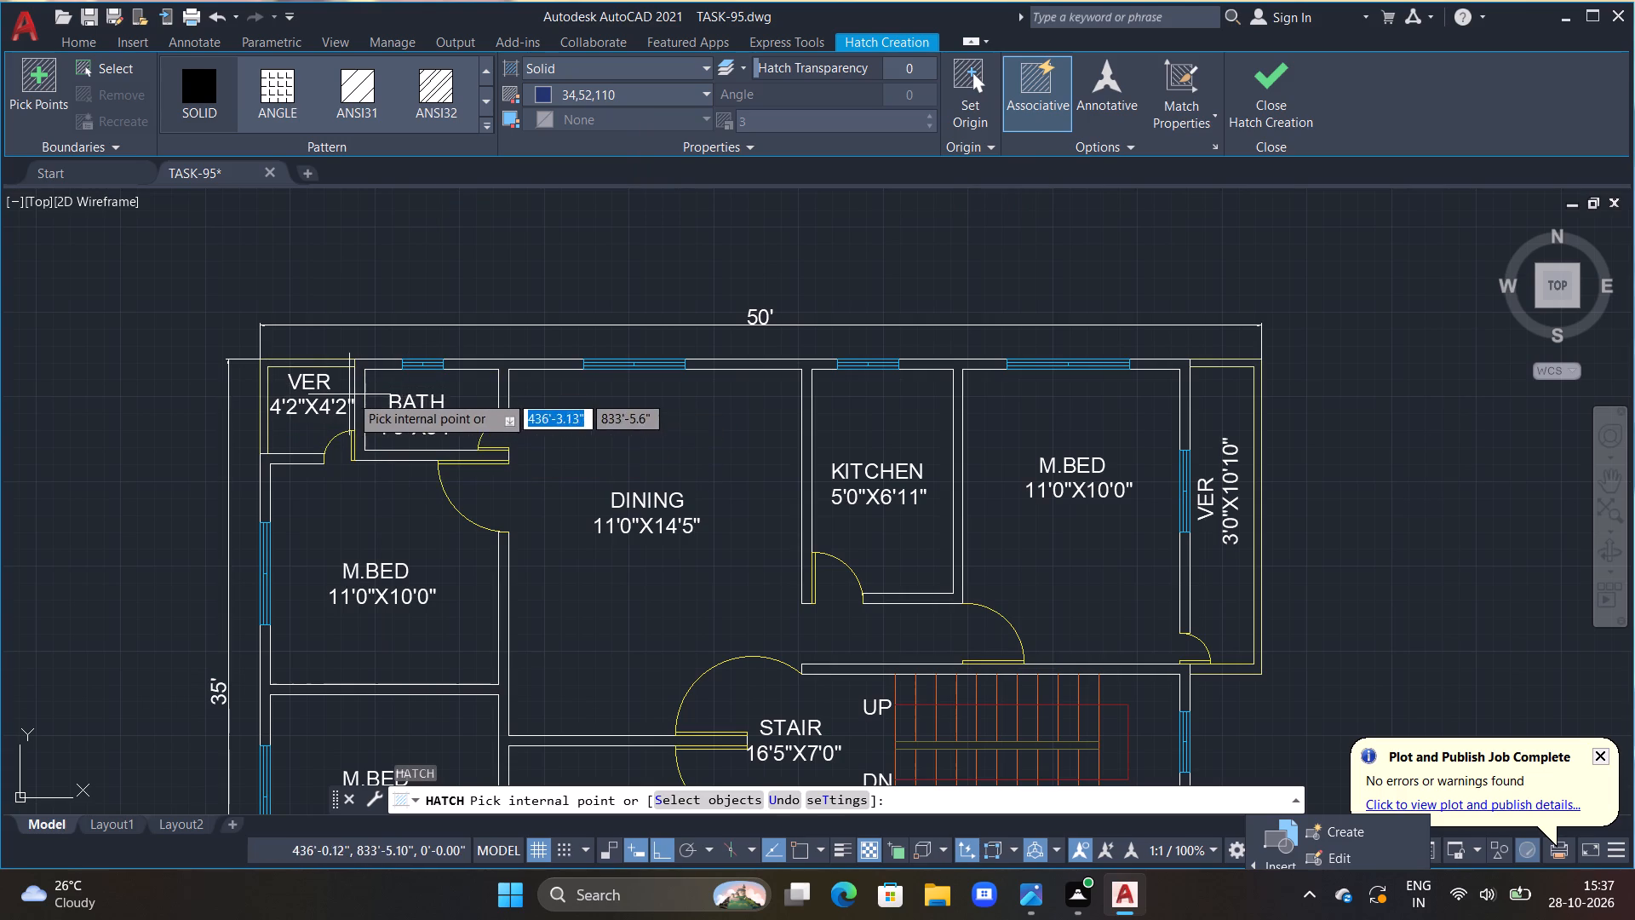
scroll(359, 393, up, 3)
click(347, 366)
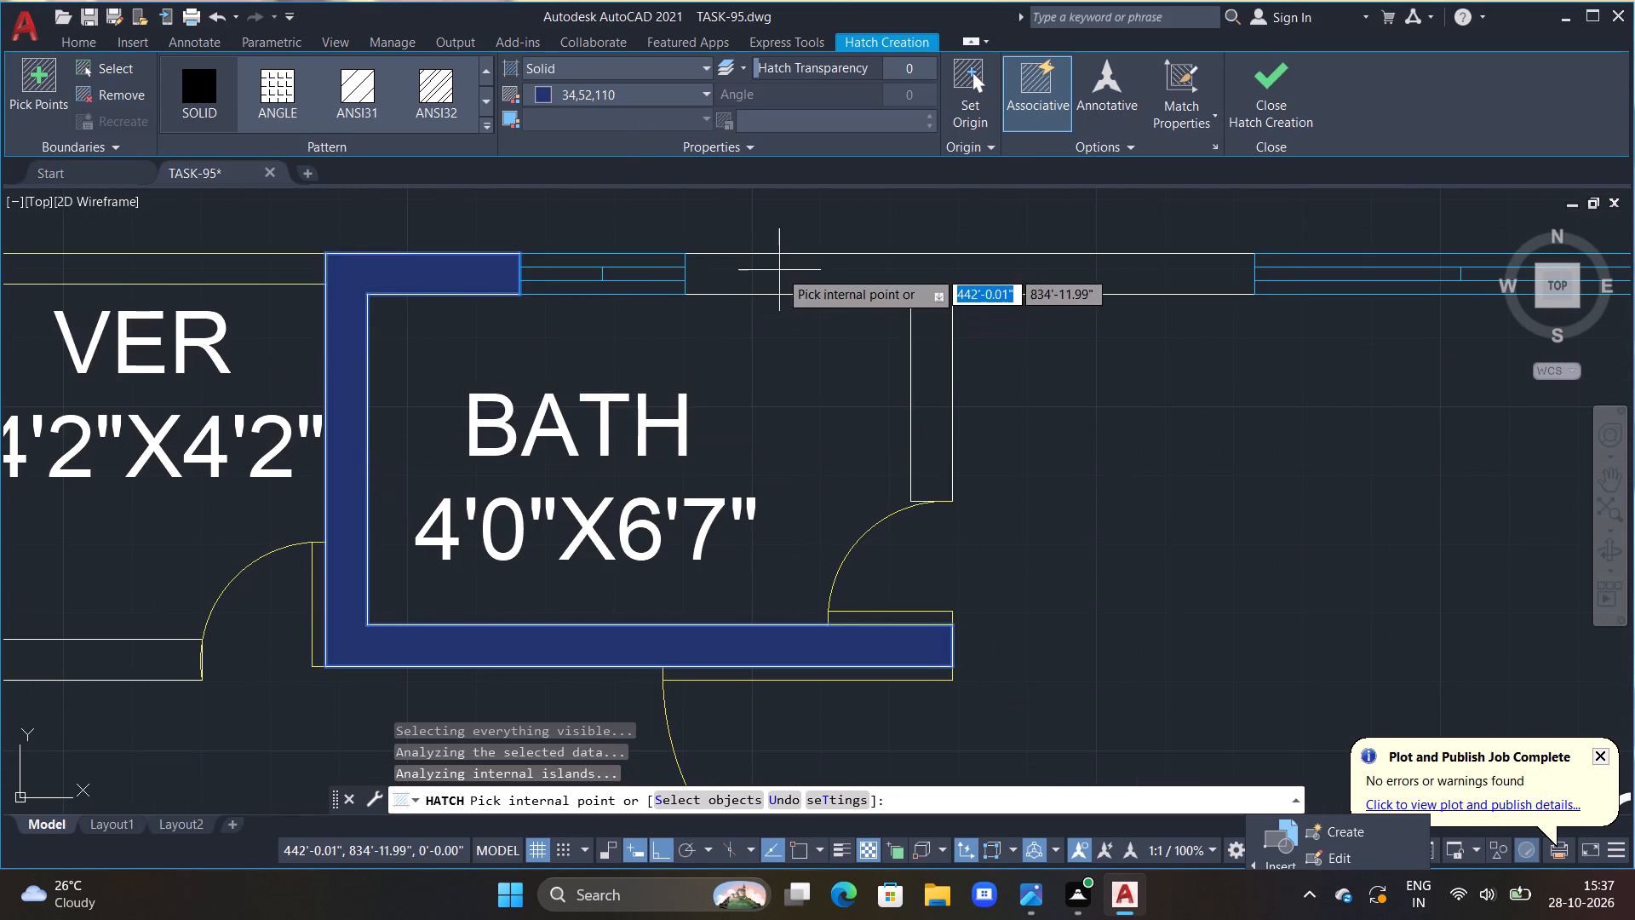
click(779, 271)
Fill the upper unit's exterior wall from DINING to the M.BED corner, including both KITCHEN side walls, with the solid hatch.
scroll(1089, 453, down, 2)
middle_drag(1089, 451, 433, 411)
scroll(876, 343, up, 1)
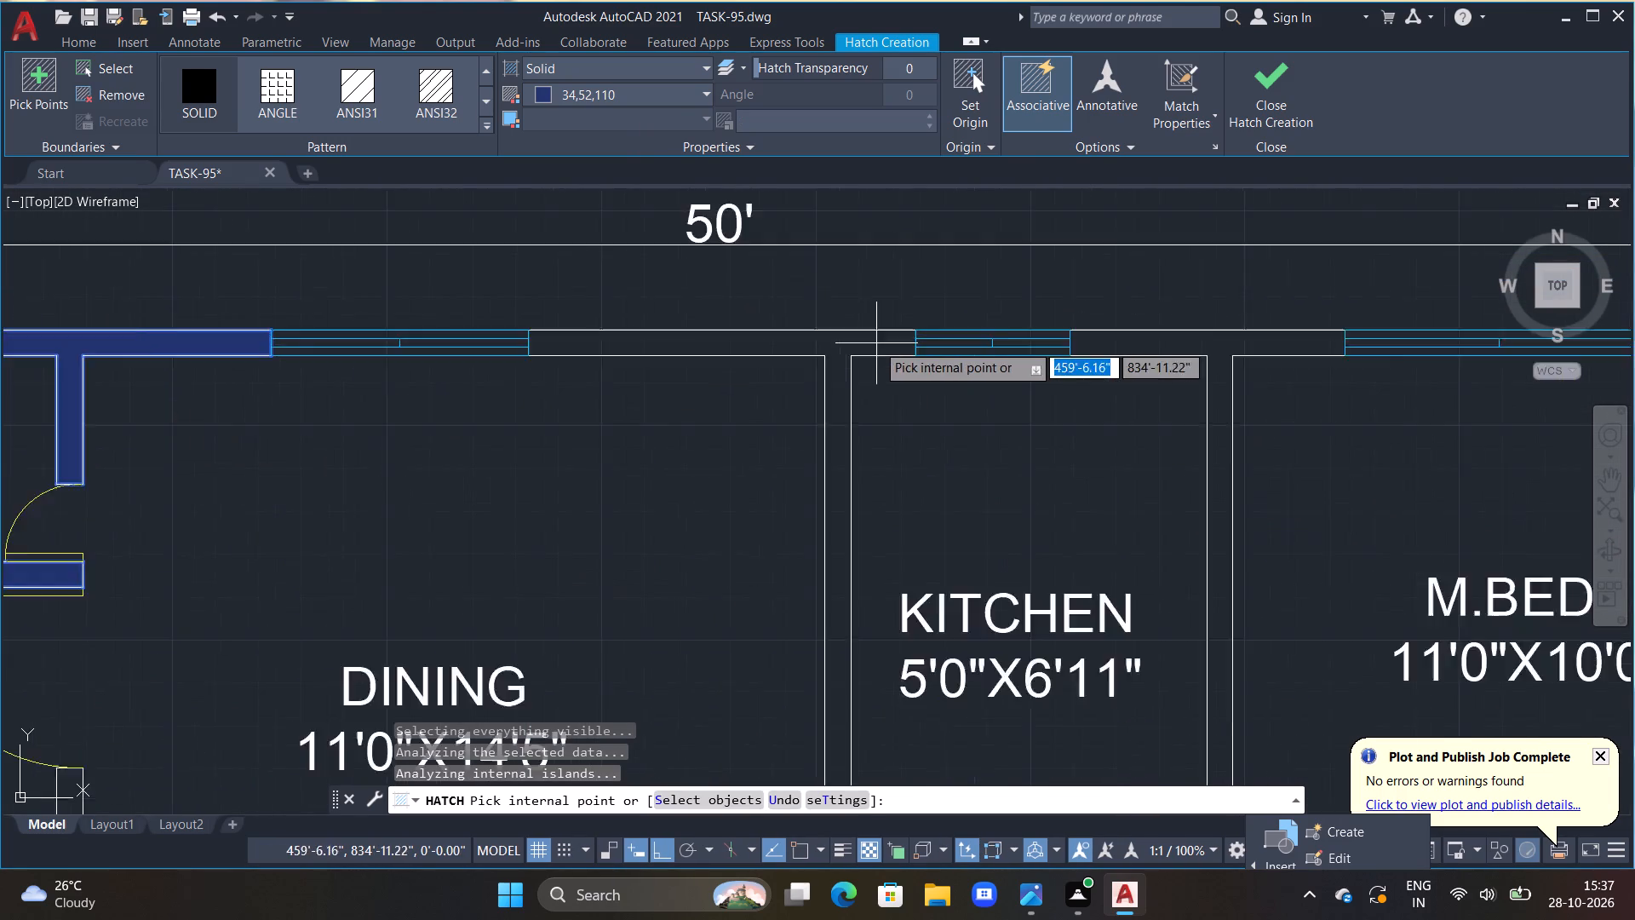
scroll(876, 343, up, 1)
click(826, 348)
scroll(1082, 398, down, 1)
middle_drag(1083, 399, 682, 417)
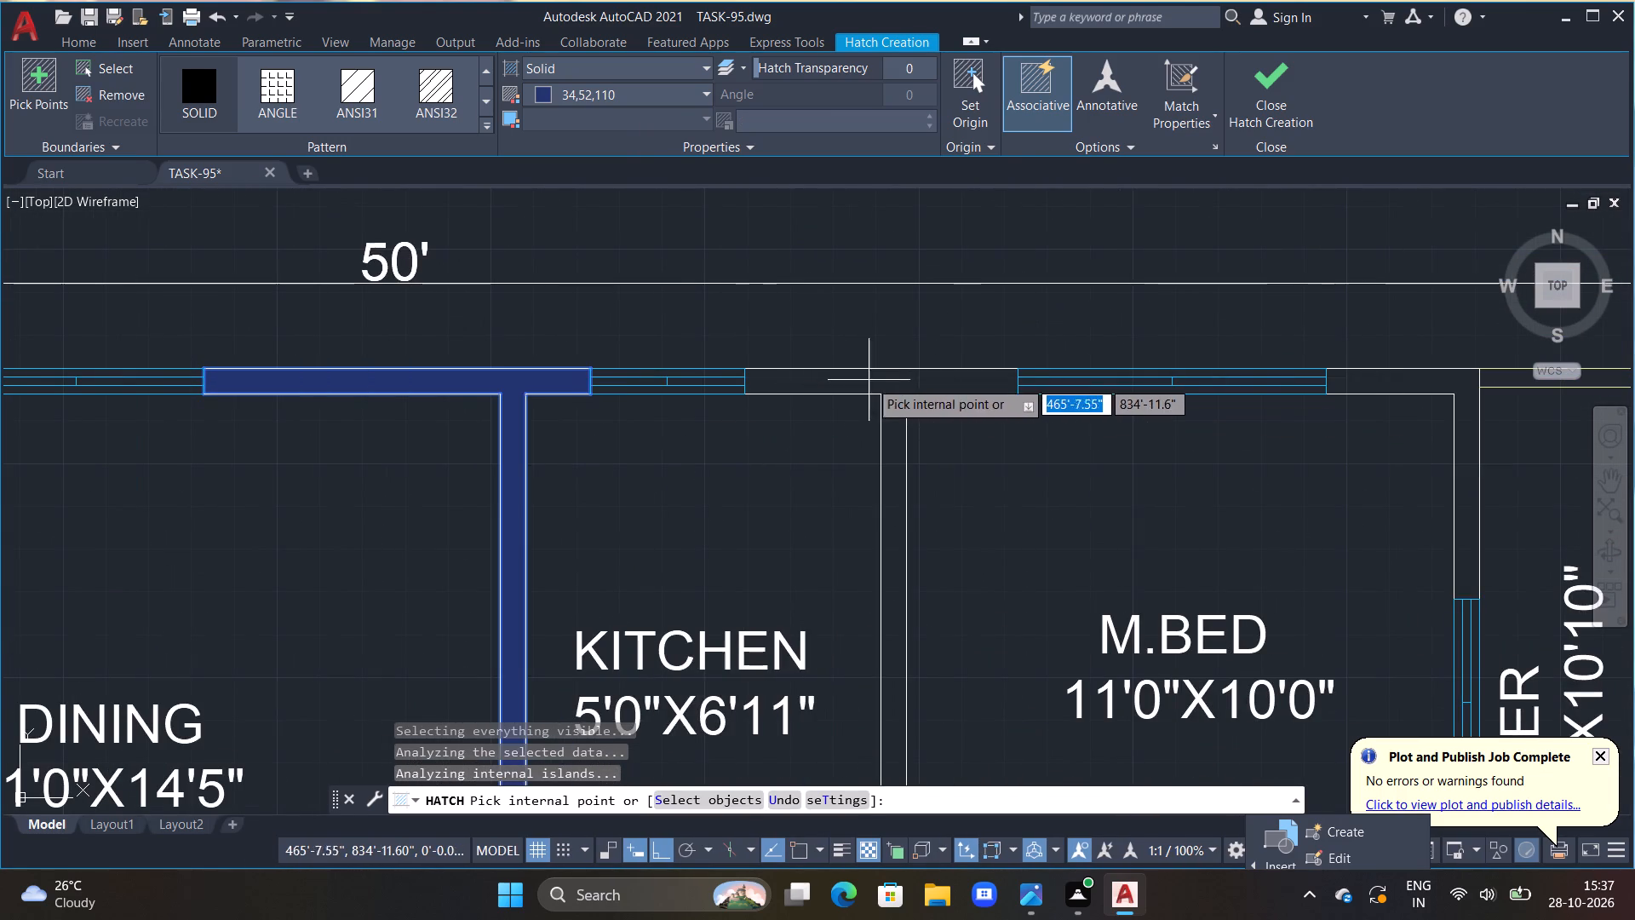
click(869, 380)
middle_drag(1128, 452, 735, 448)
click(995, 386)
scroll(987, 480, down, 1)
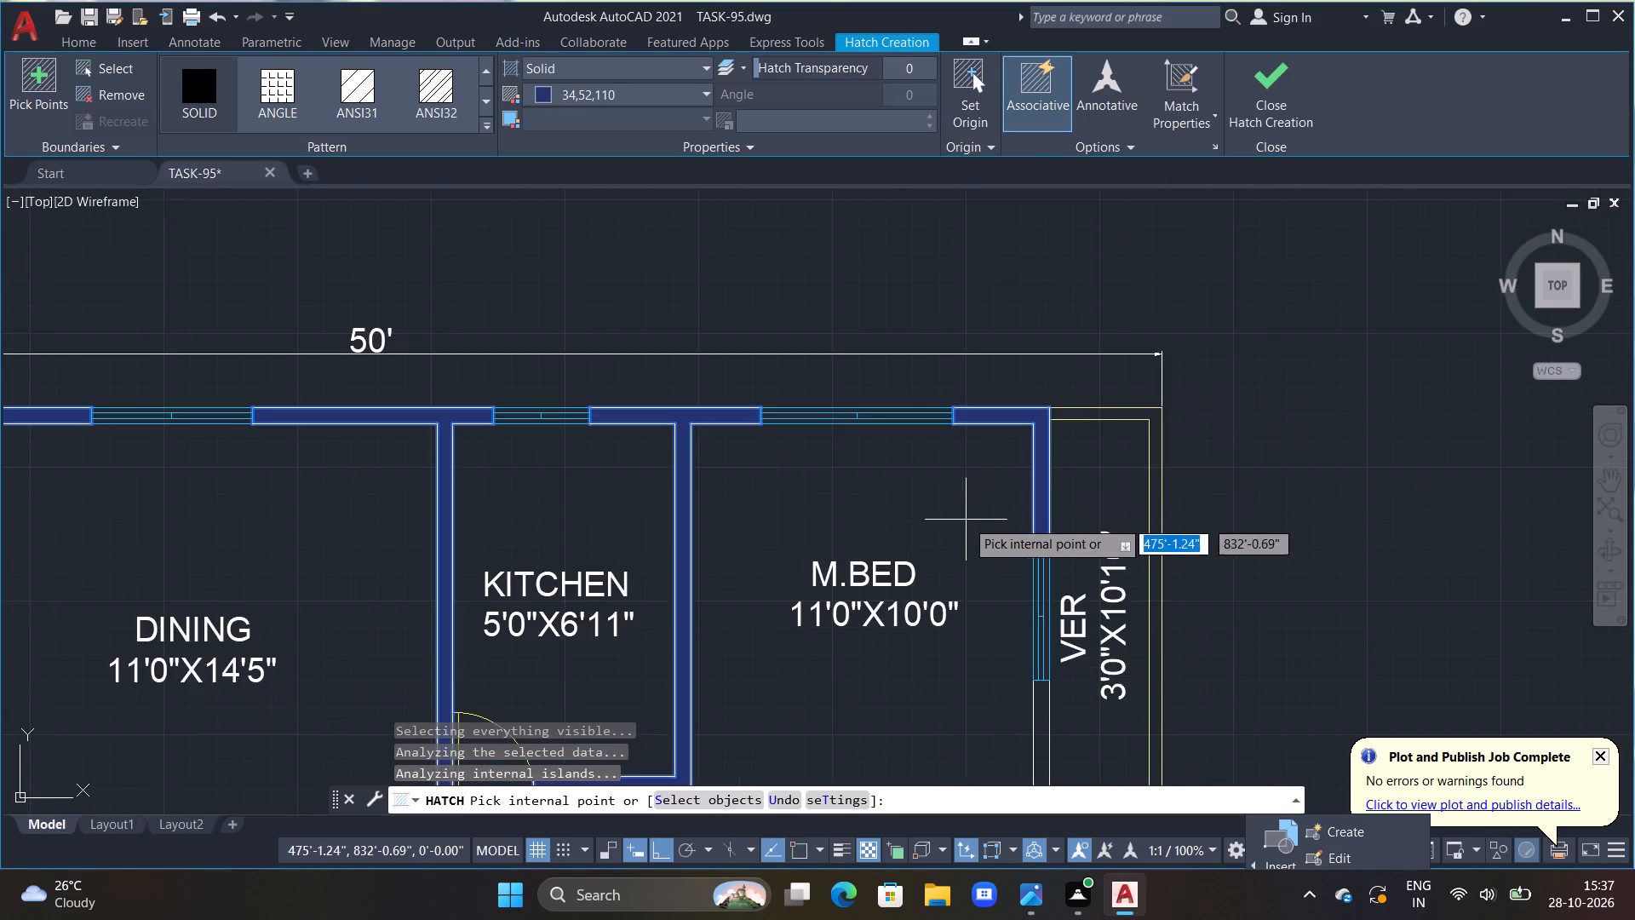
Fill the upper M.BED's remaining veranda-side wall and both walls enclosing the STAIR with the solid hatch.
middle_drag(963, 525, 877, 370)
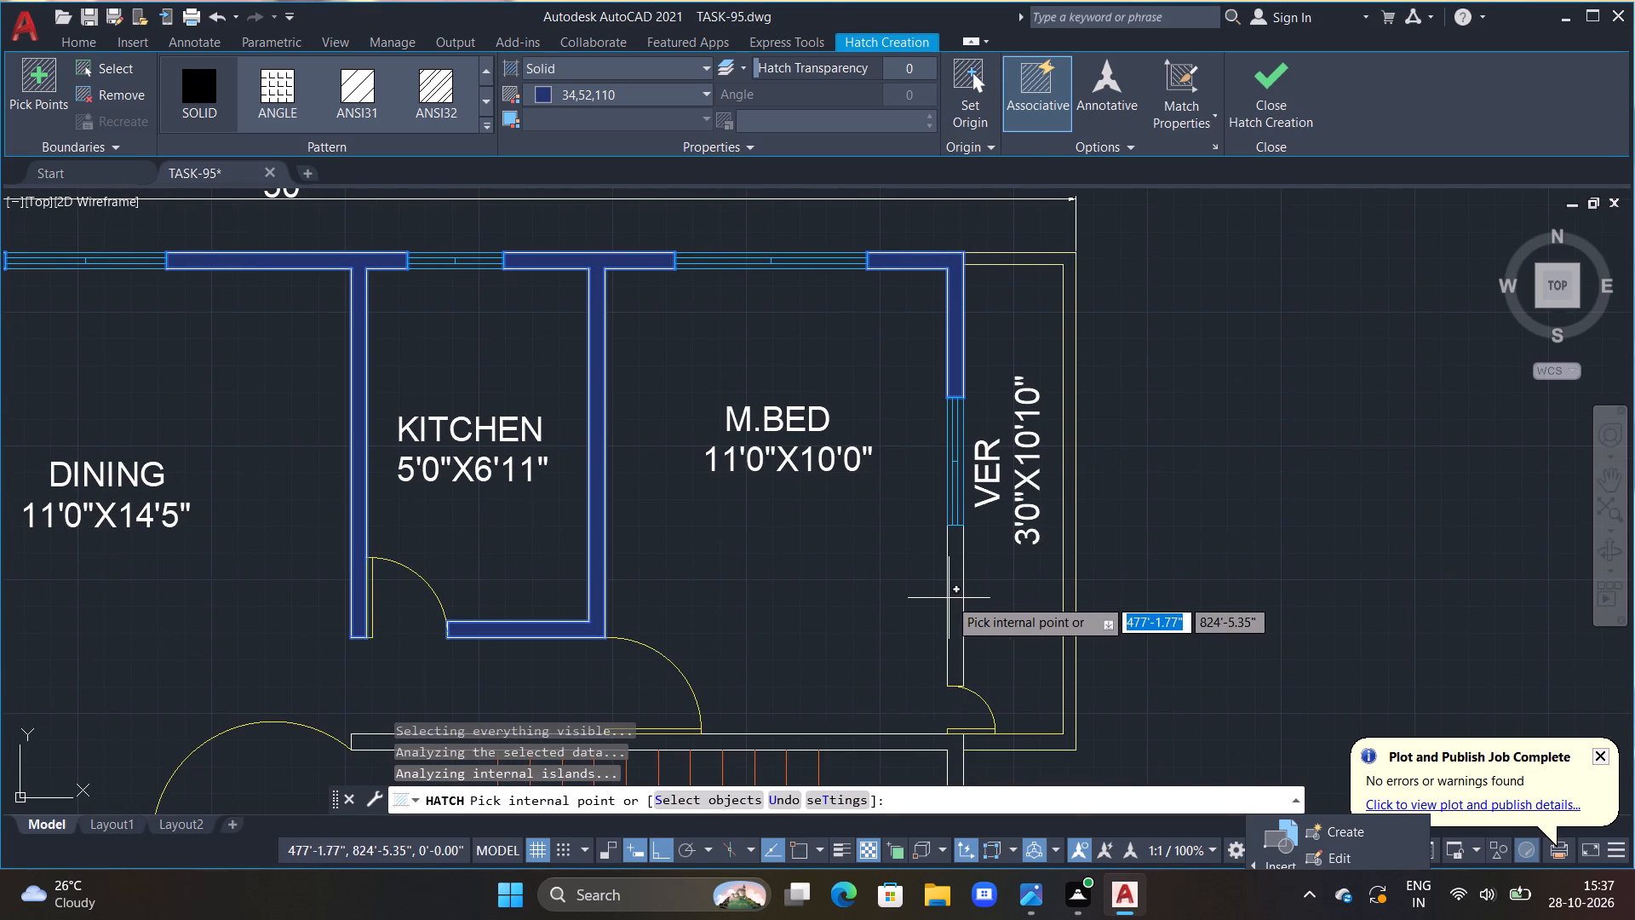
double_click(954, 598)
middle_drag(772, 612, 797, 389)
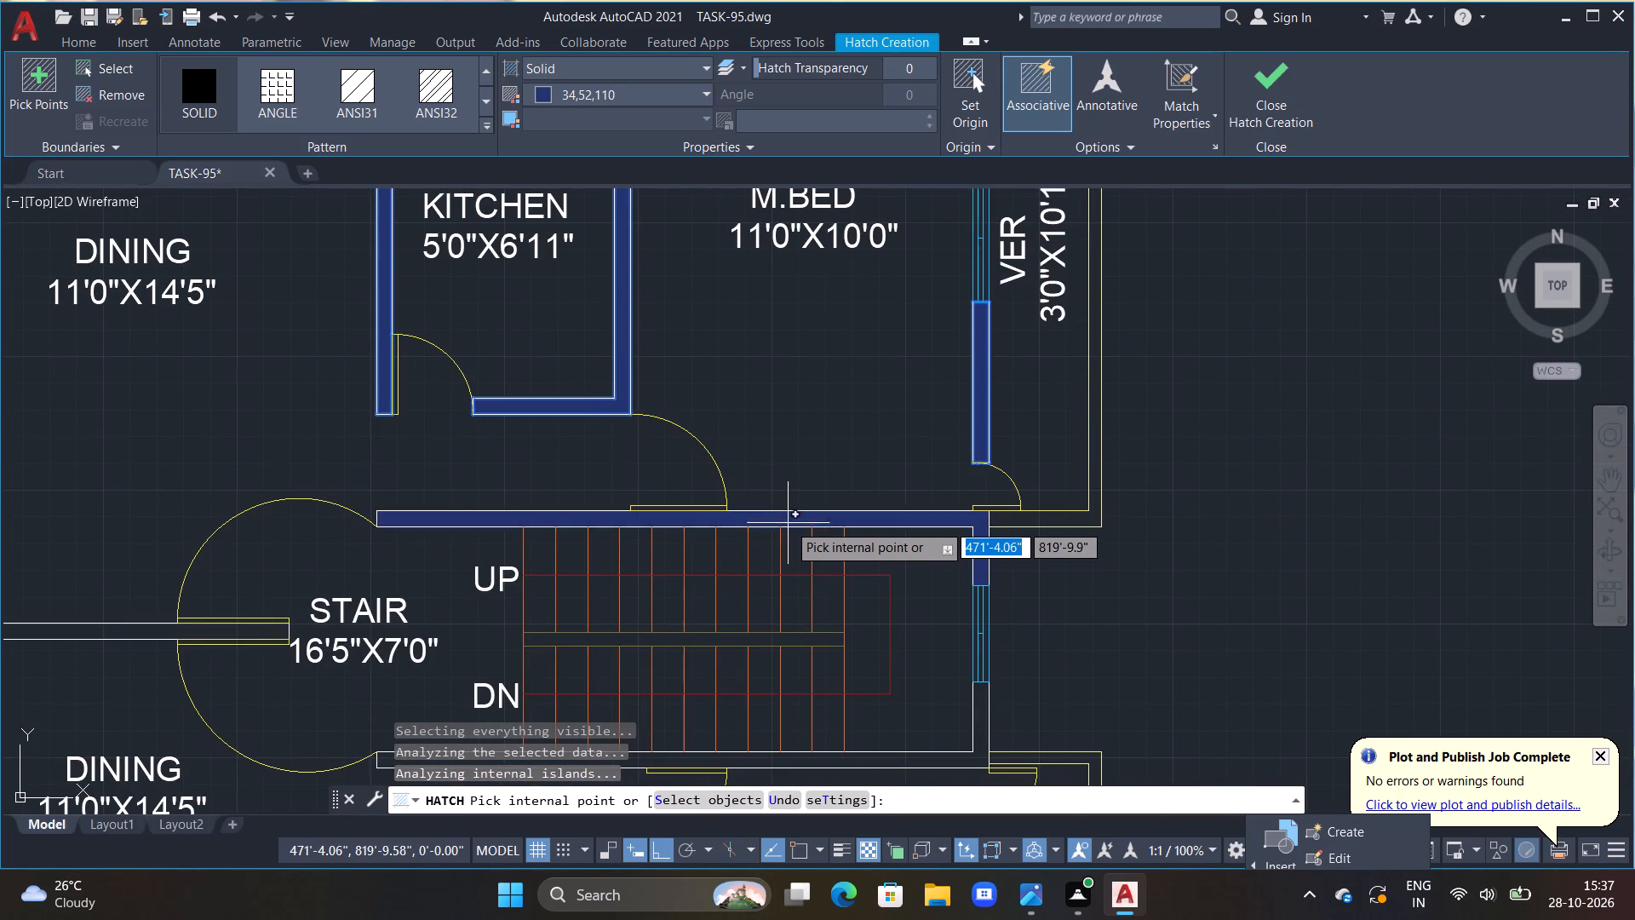
double_click(788, 520)
middle_drag(926, 609, 845, 410)
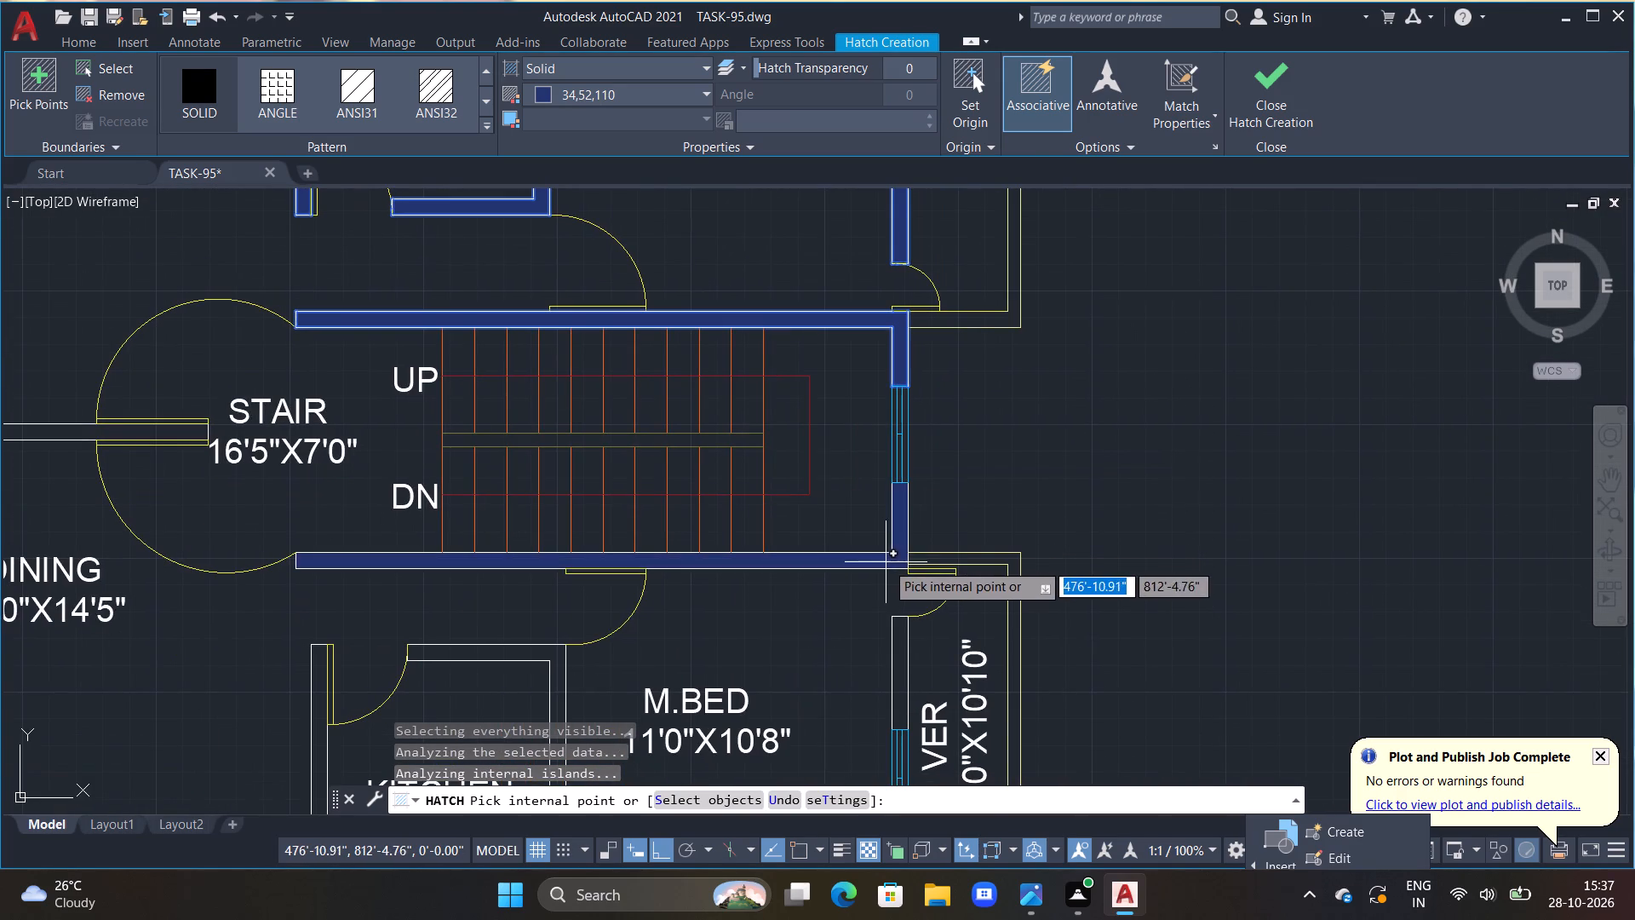
click(886, 561)
Fill the lower unit's KITCHEN walls and the 11'0"X10'8" M.BED's exterior corner and veranda-side wall with the solid hatch.
middle_drag(439, 559, 521, 342)
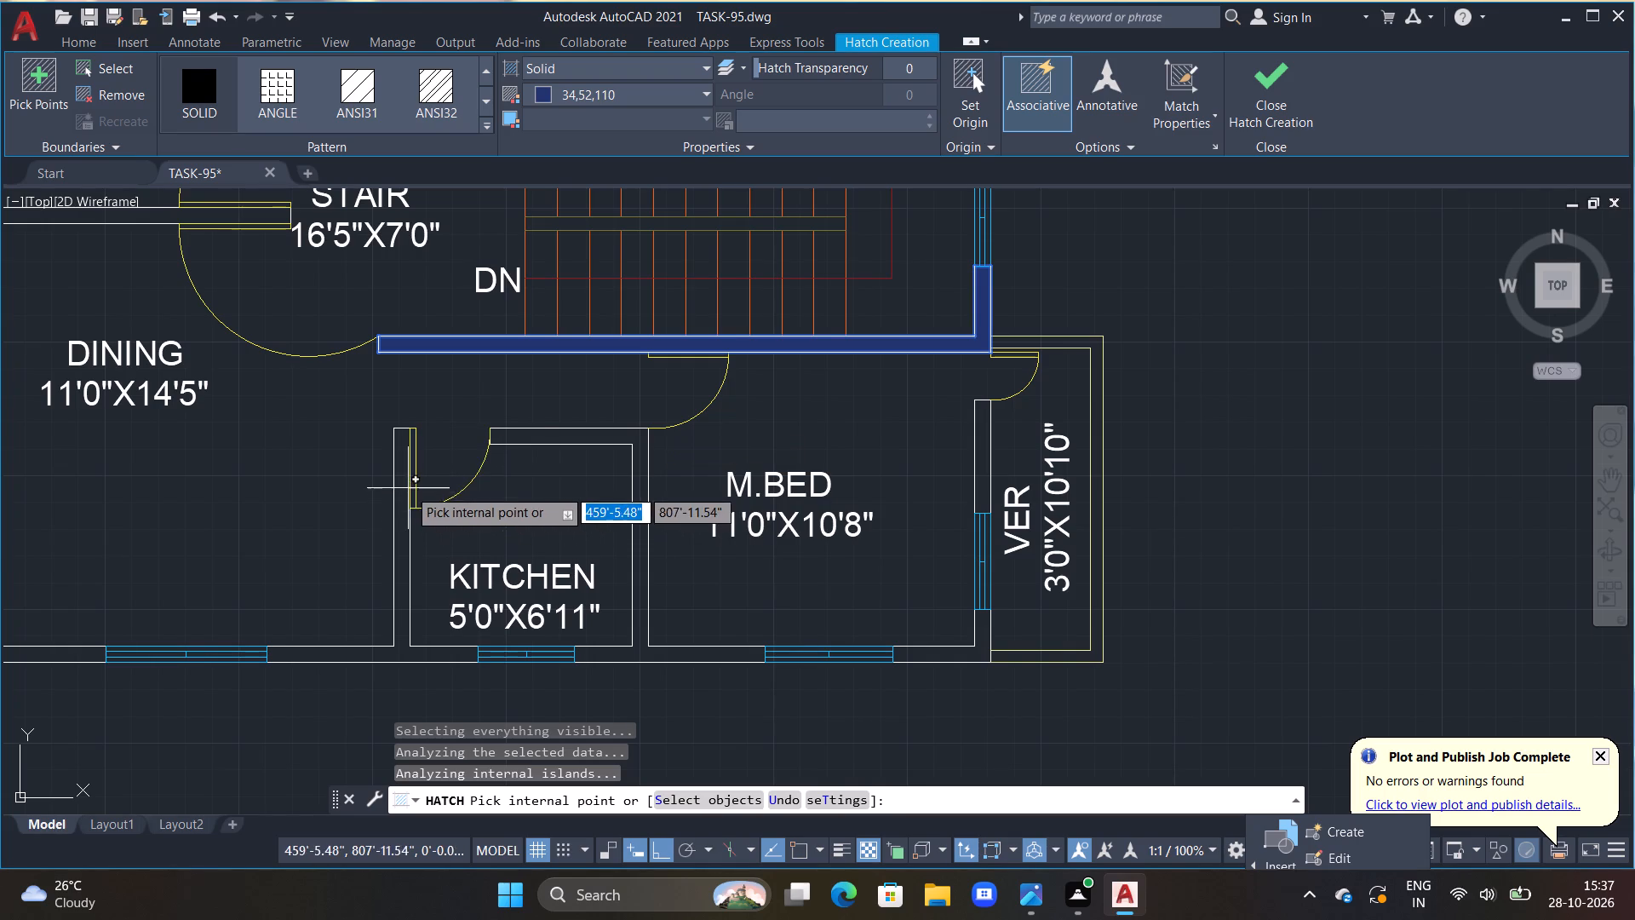
click(406, 486)
click(621, 440)
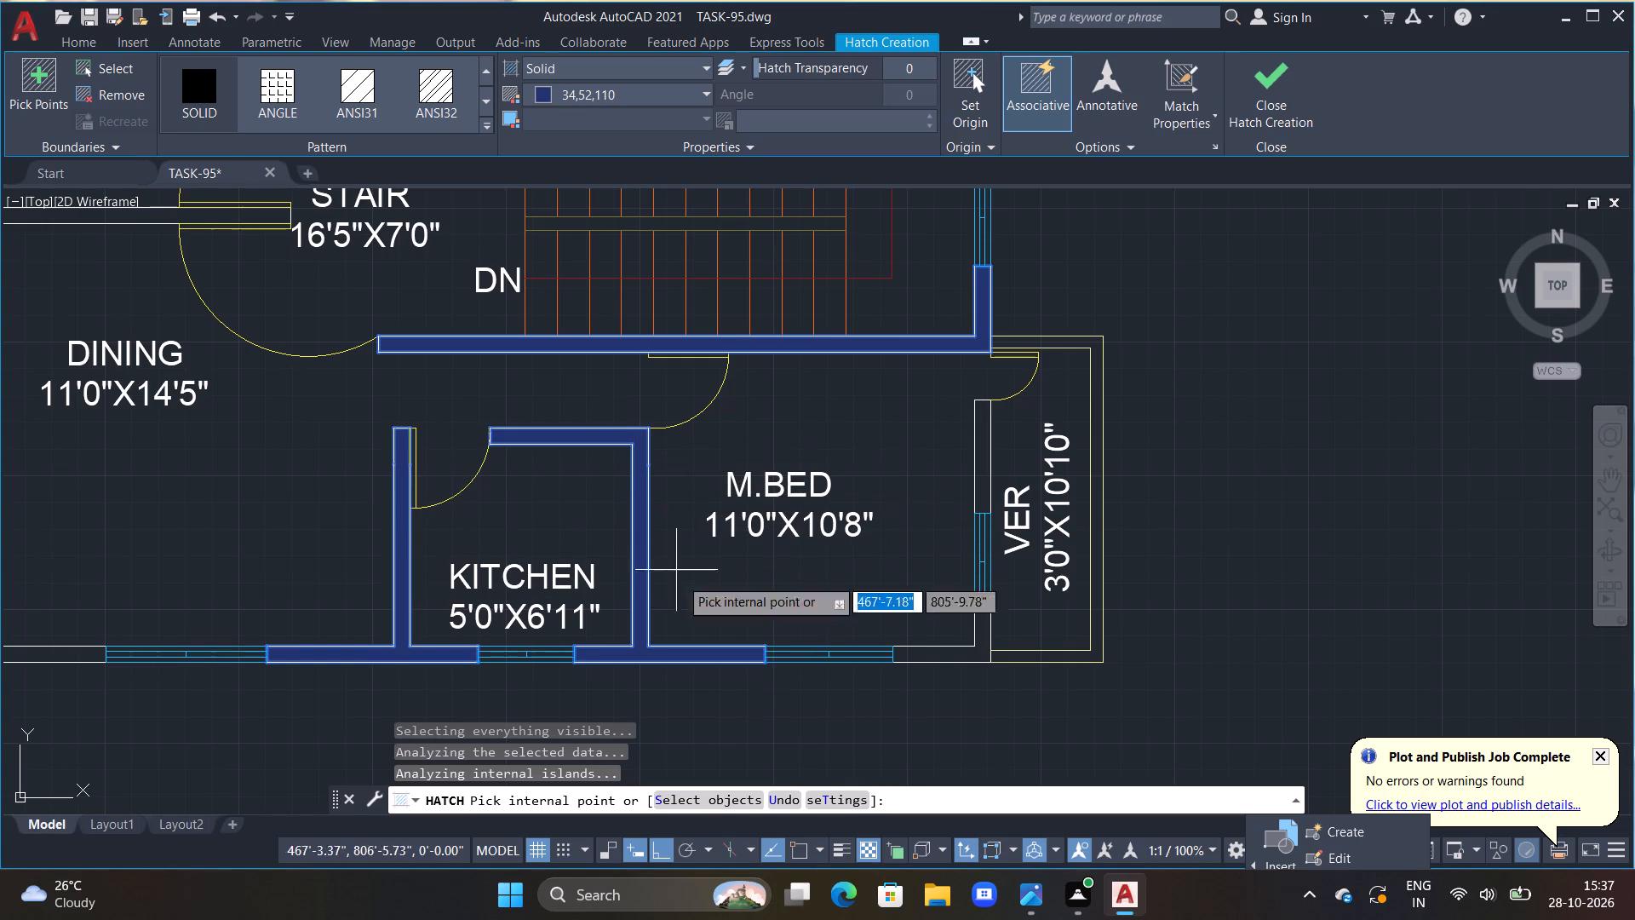
click(955, 653)
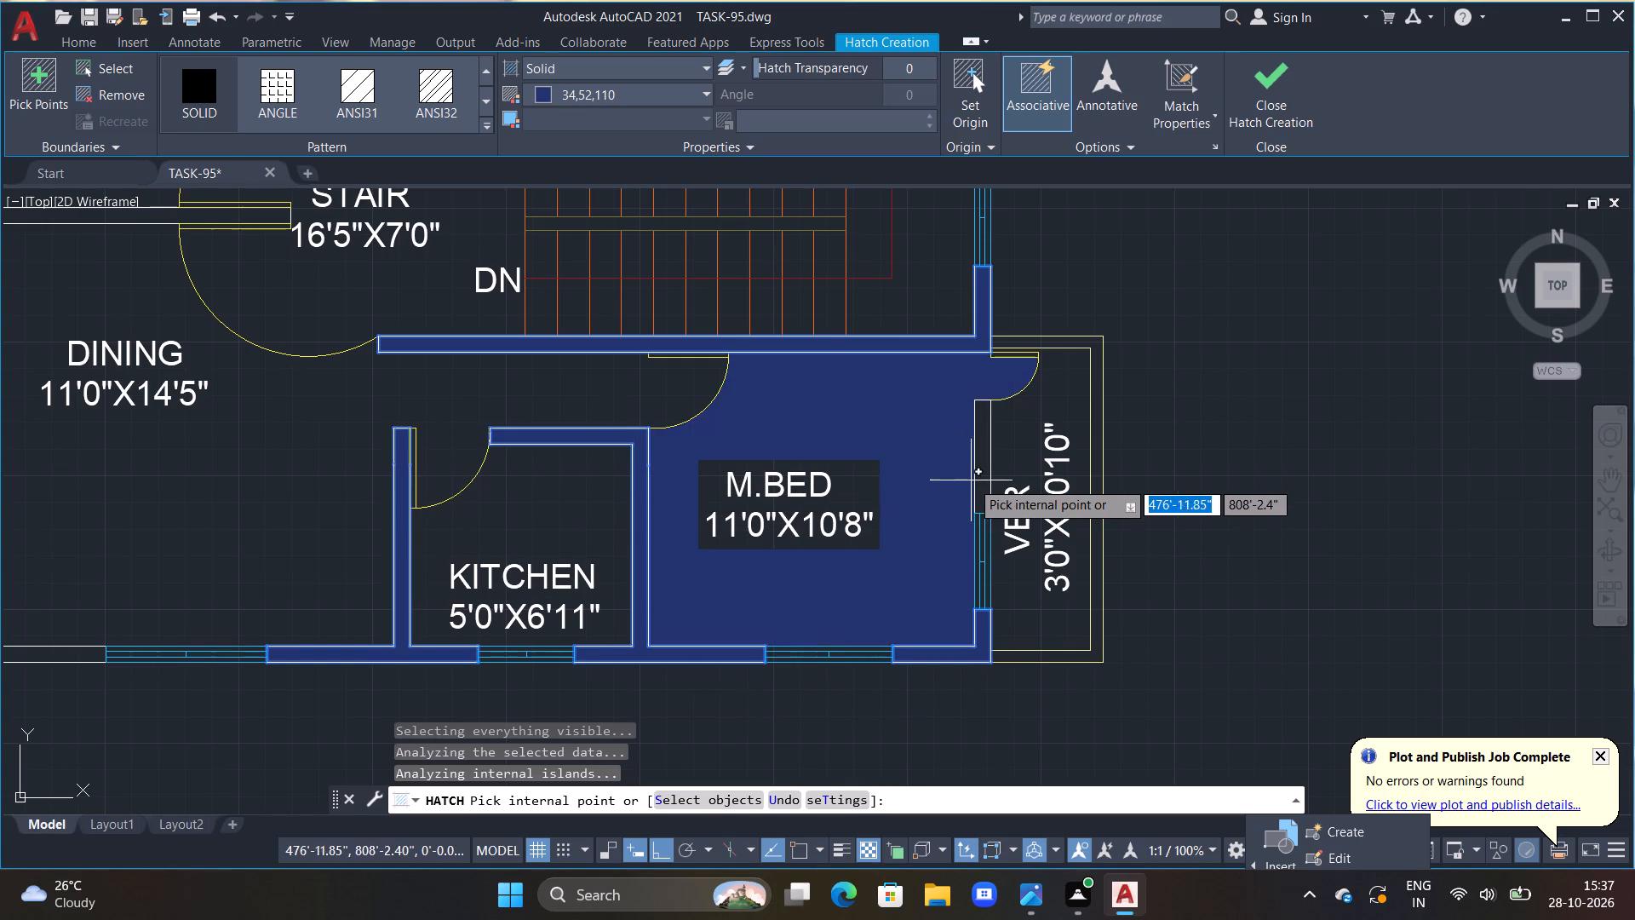
click(978, 487)
Fill the lower unit's exterior wall between the DINING and BATH windows and the walls around the BATH with the solid hatch.
scroll(651, 590, down, 1)
middle_drag(456, 621, 843, 576)
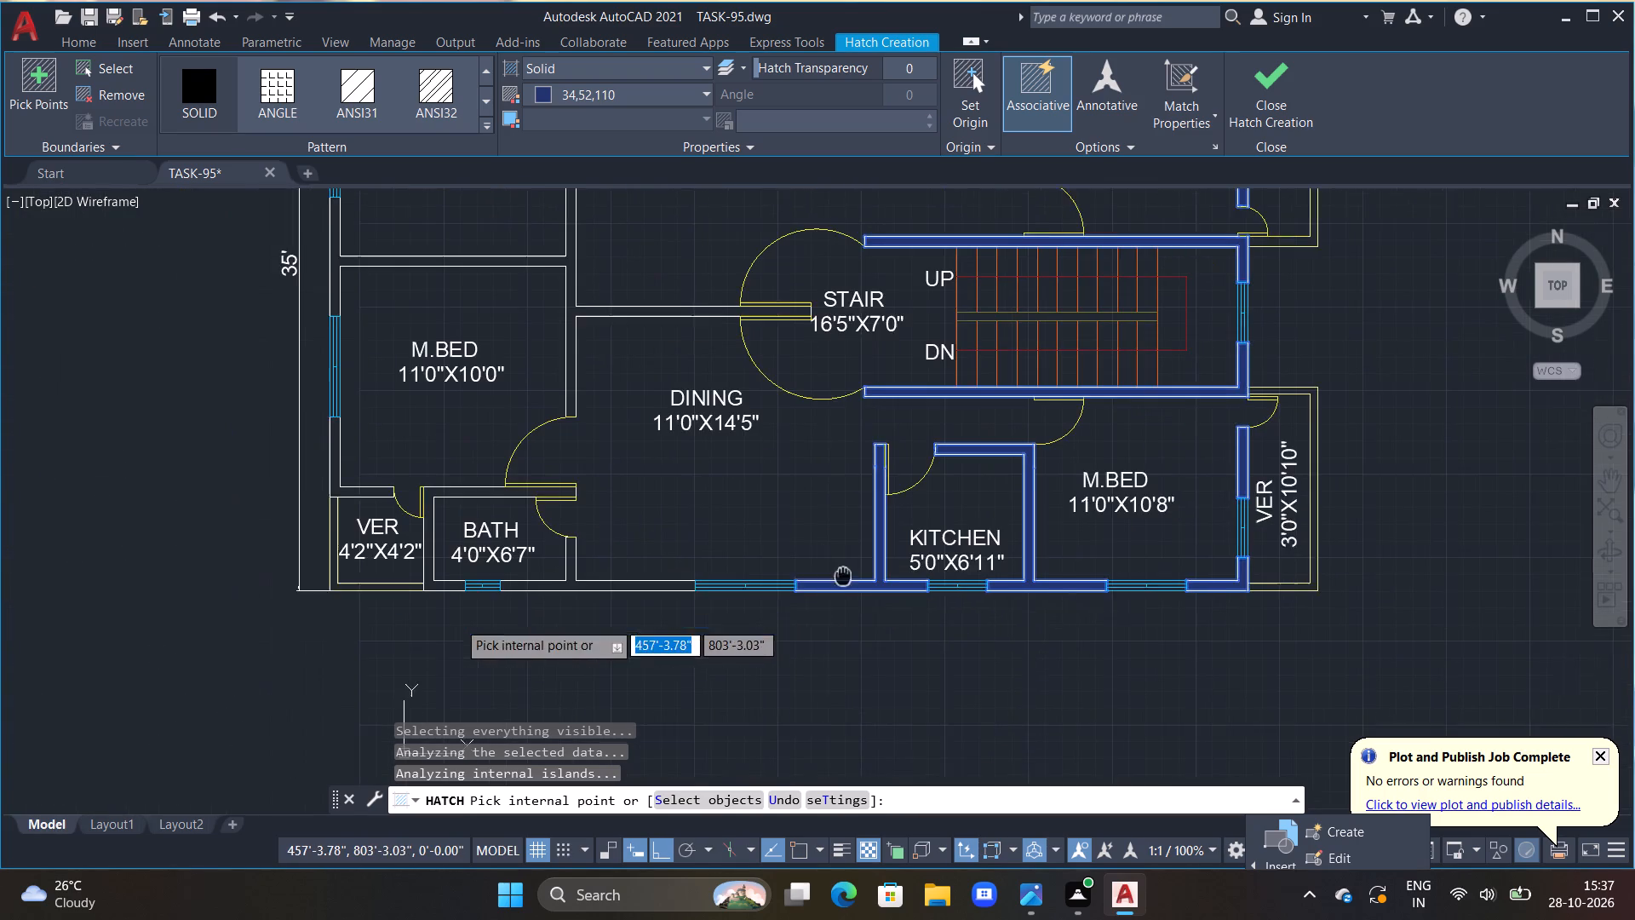
middle_drag(843, 576, 845, 575)
scroll(719, 593, up, 2)
double_click(622, 576)
scroll(447, 615, down, 1)
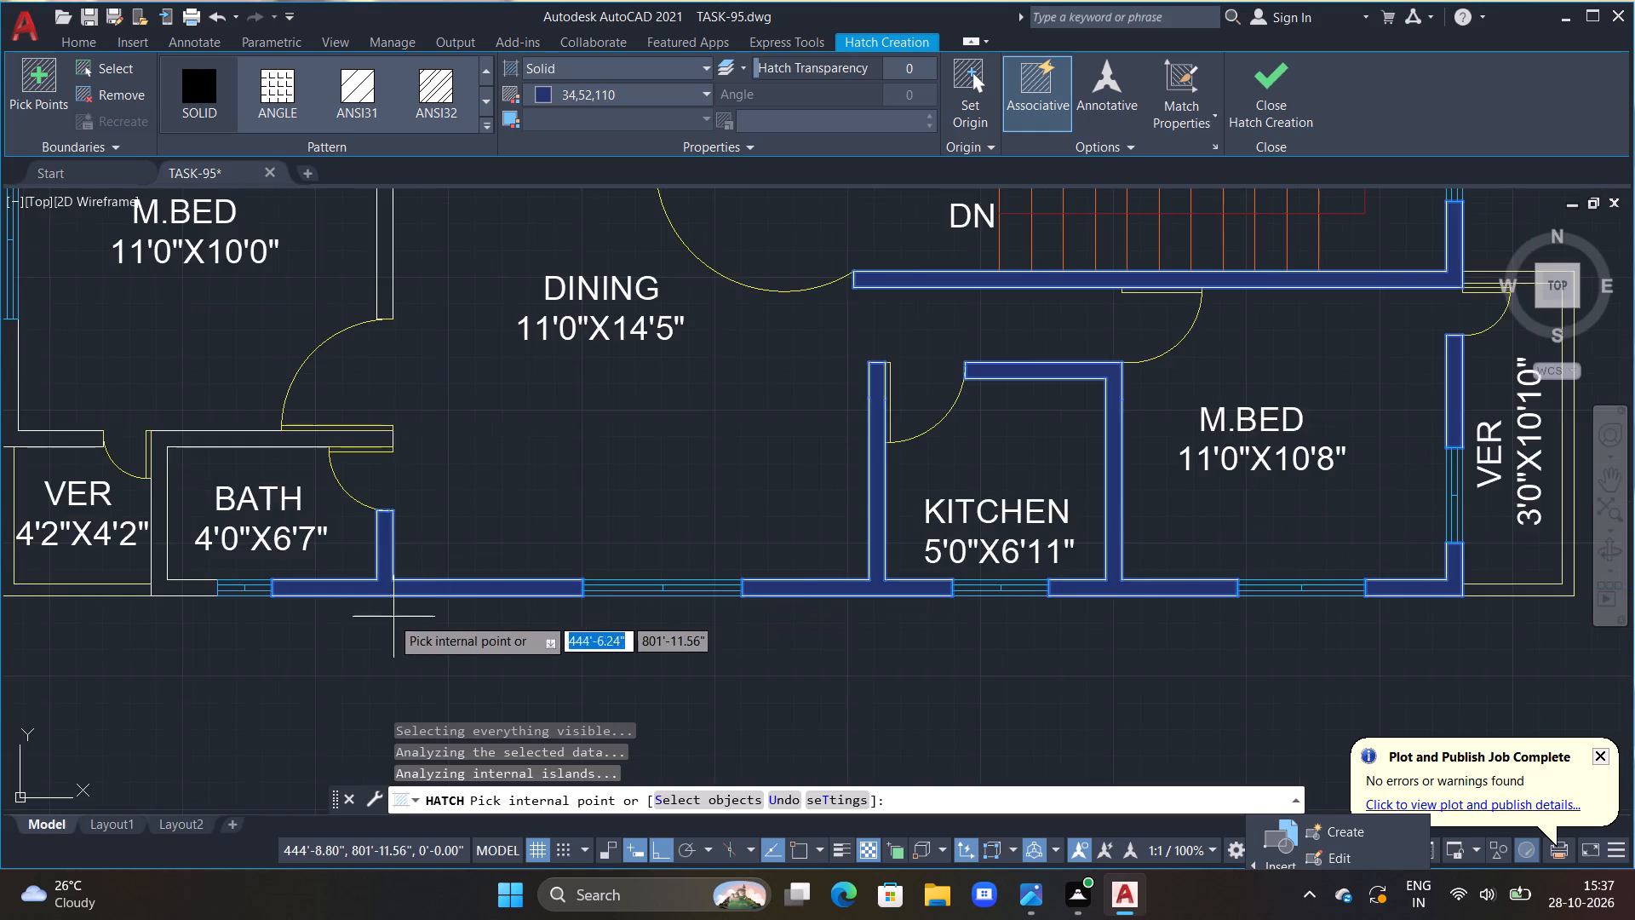
middle_drag(386, 618, 803, 614)
scroll(617, 585, up, 1)
click(565, 581)
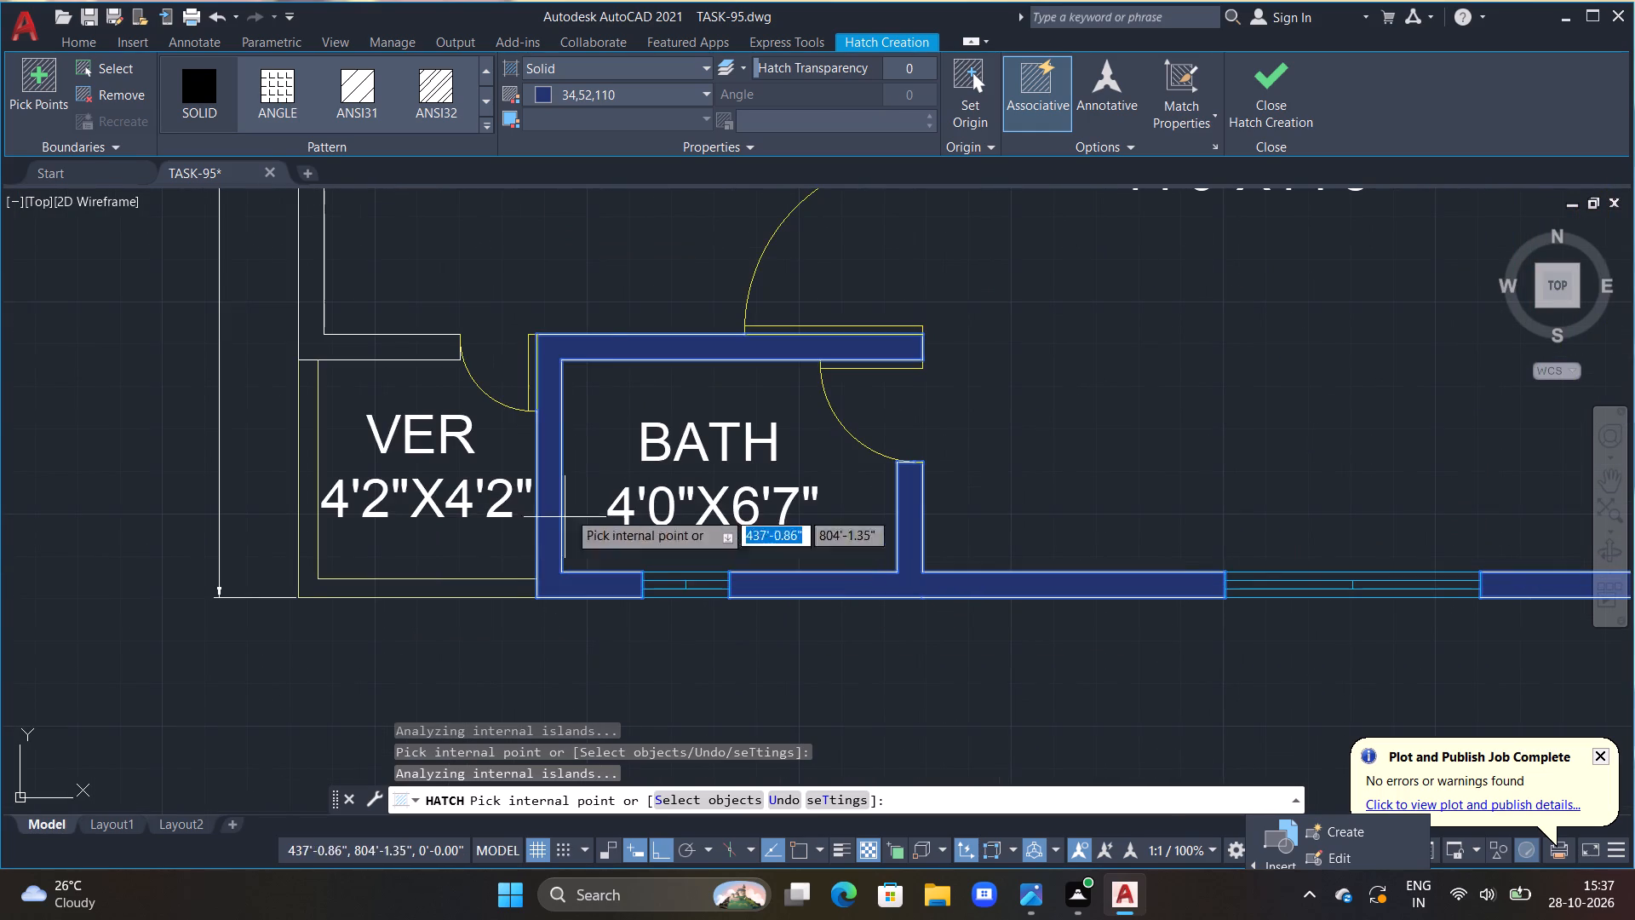
Fill the lower left M.BED's corner wall and the connected walls dividing the bedrooms and DINING areas, and finish the hatch.
middle_drag(629, 342, 663, 600)
click(350, 612)
middle_drag(523, 430, 504, 582)
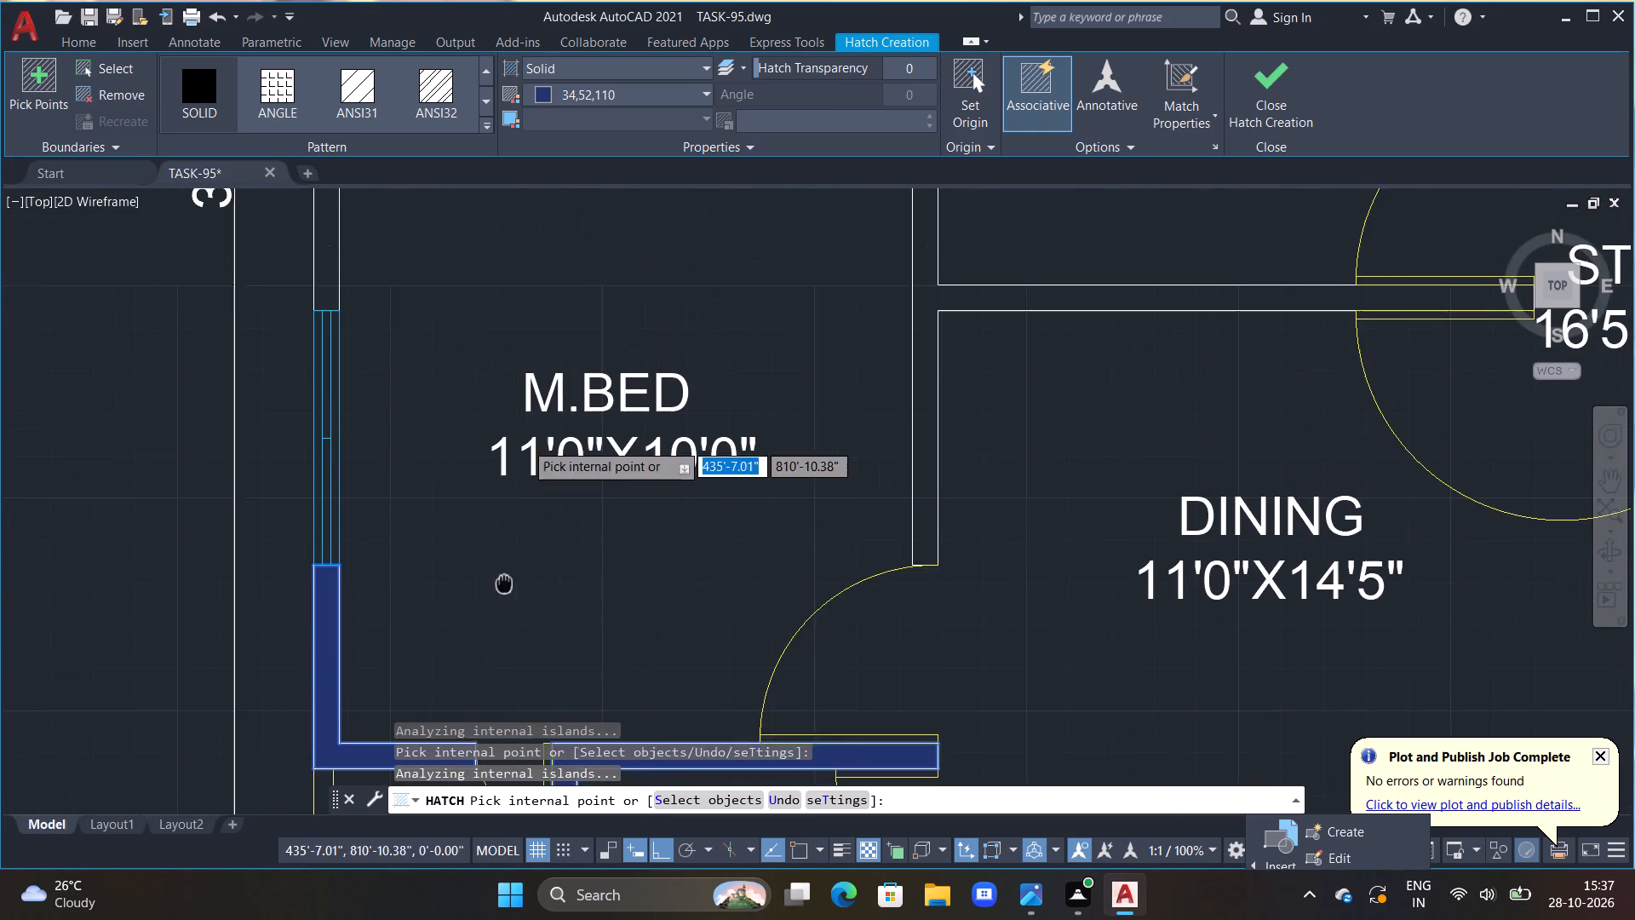
middle_drag(504, 582, 504, 584)
click(929, 368)
middle_drag(830, 302, 795, 520)
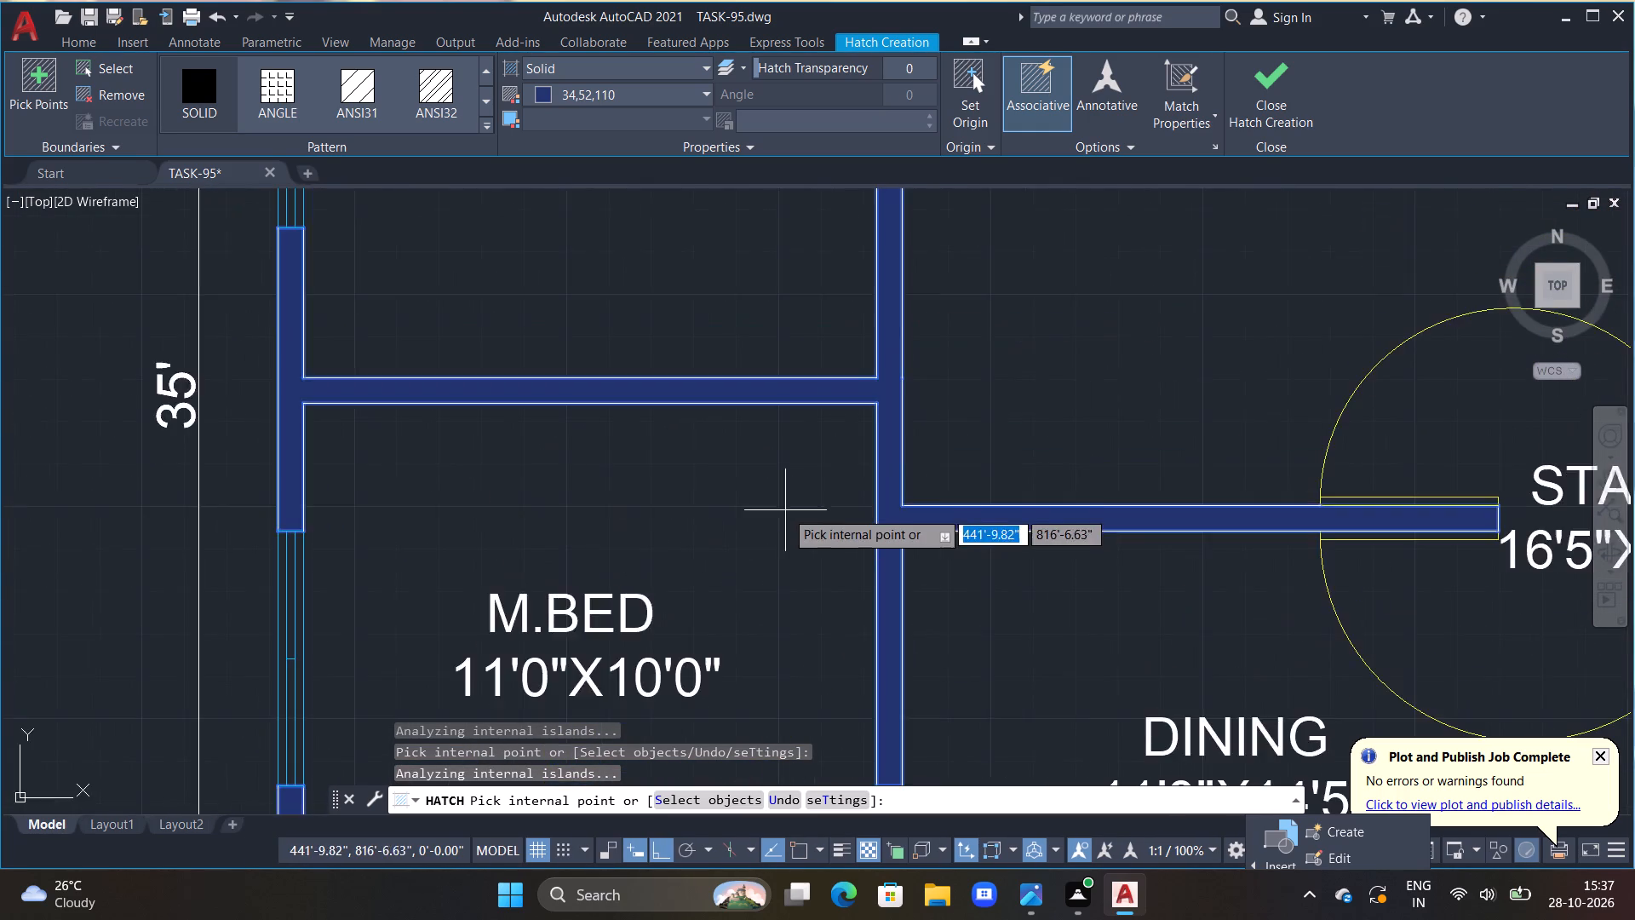
scroll(783, 503, down, 2)
middle_drag(842, 546, 705, 487)
key(Escape)
key(Escape)
key(Escape)
key(Escape)
key(Escape)
key(Escape)
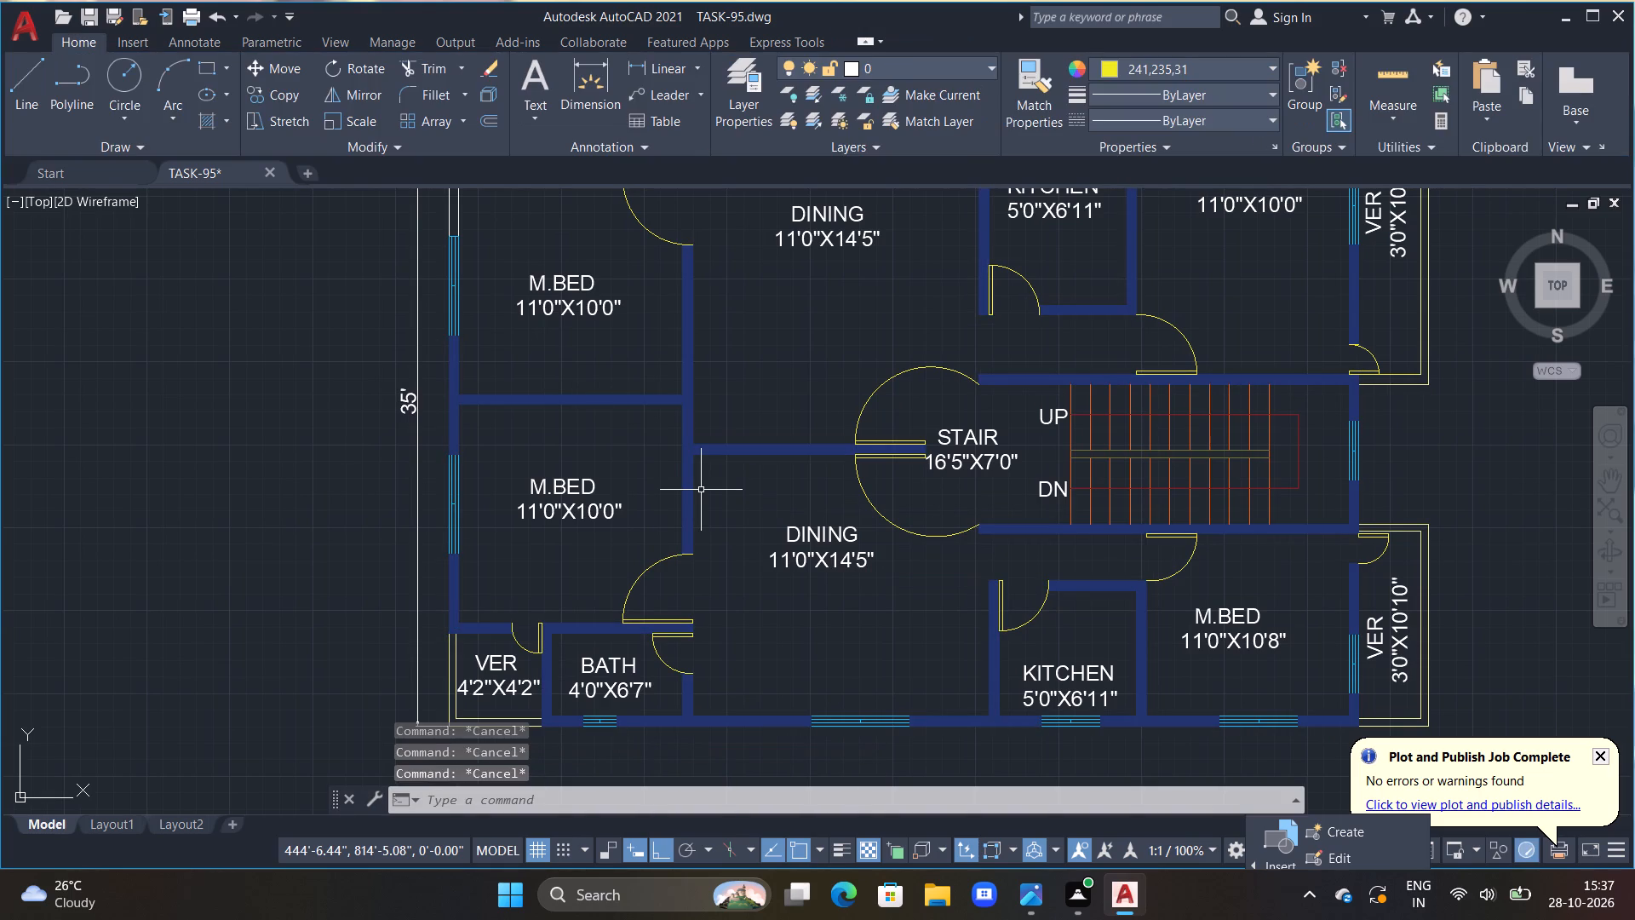
Fill the unhatched L-shaped wall between the upper left M.BED and the 4'2"X4'2" VER with the solid hatch.
scroll(840, 480, down, 1)
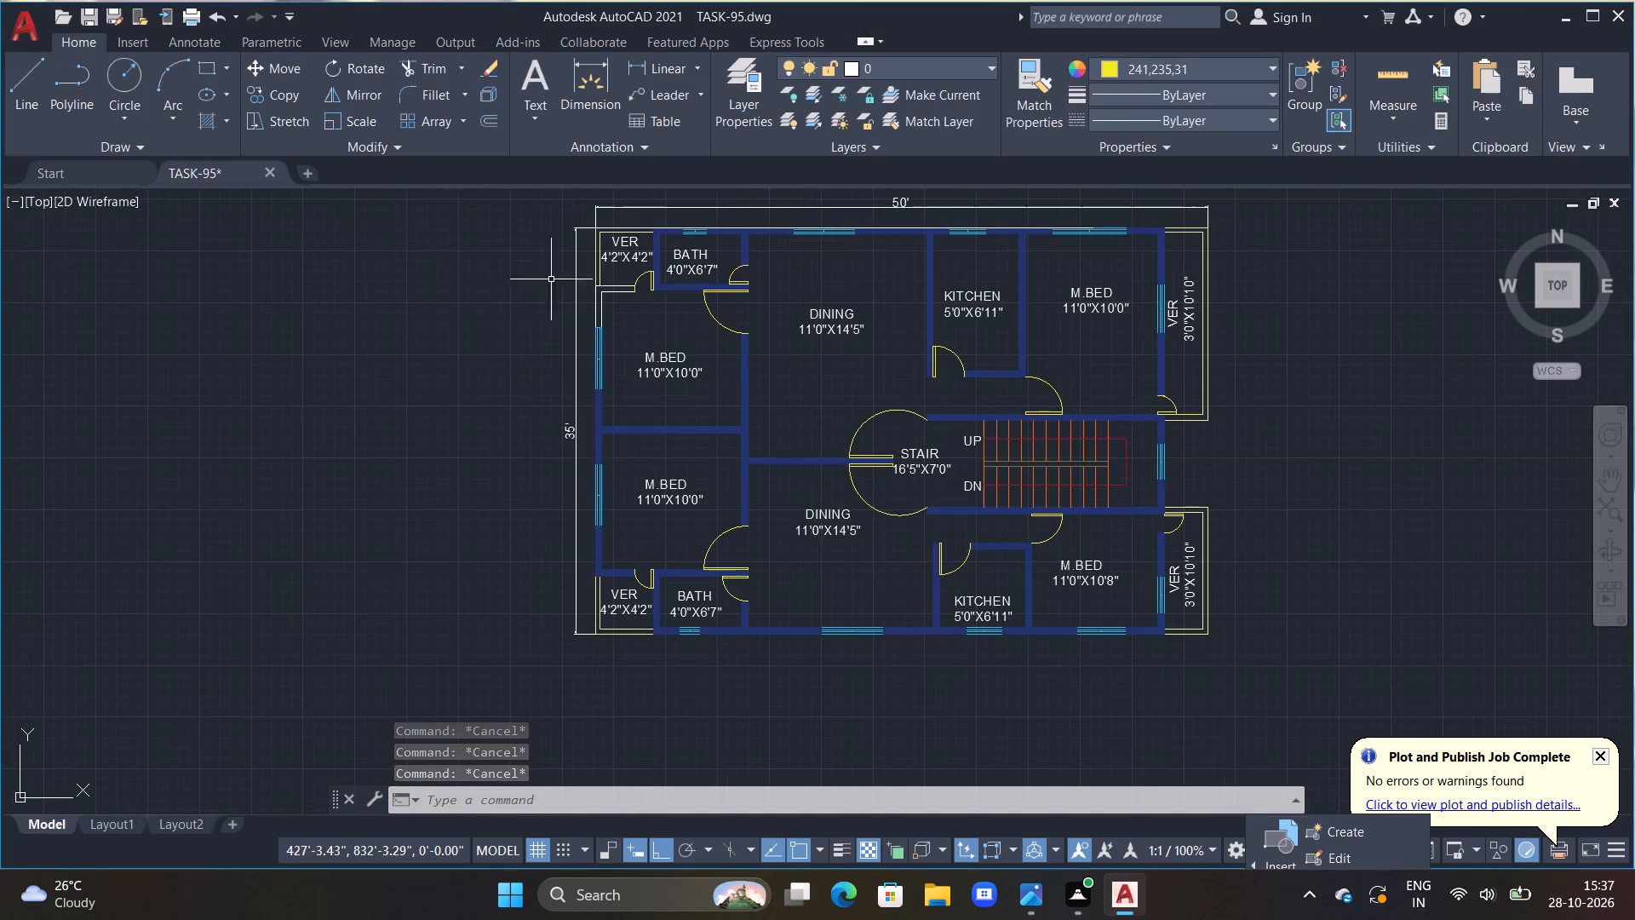
scroll(674, 288, up, 2)
text(h)
key(space)
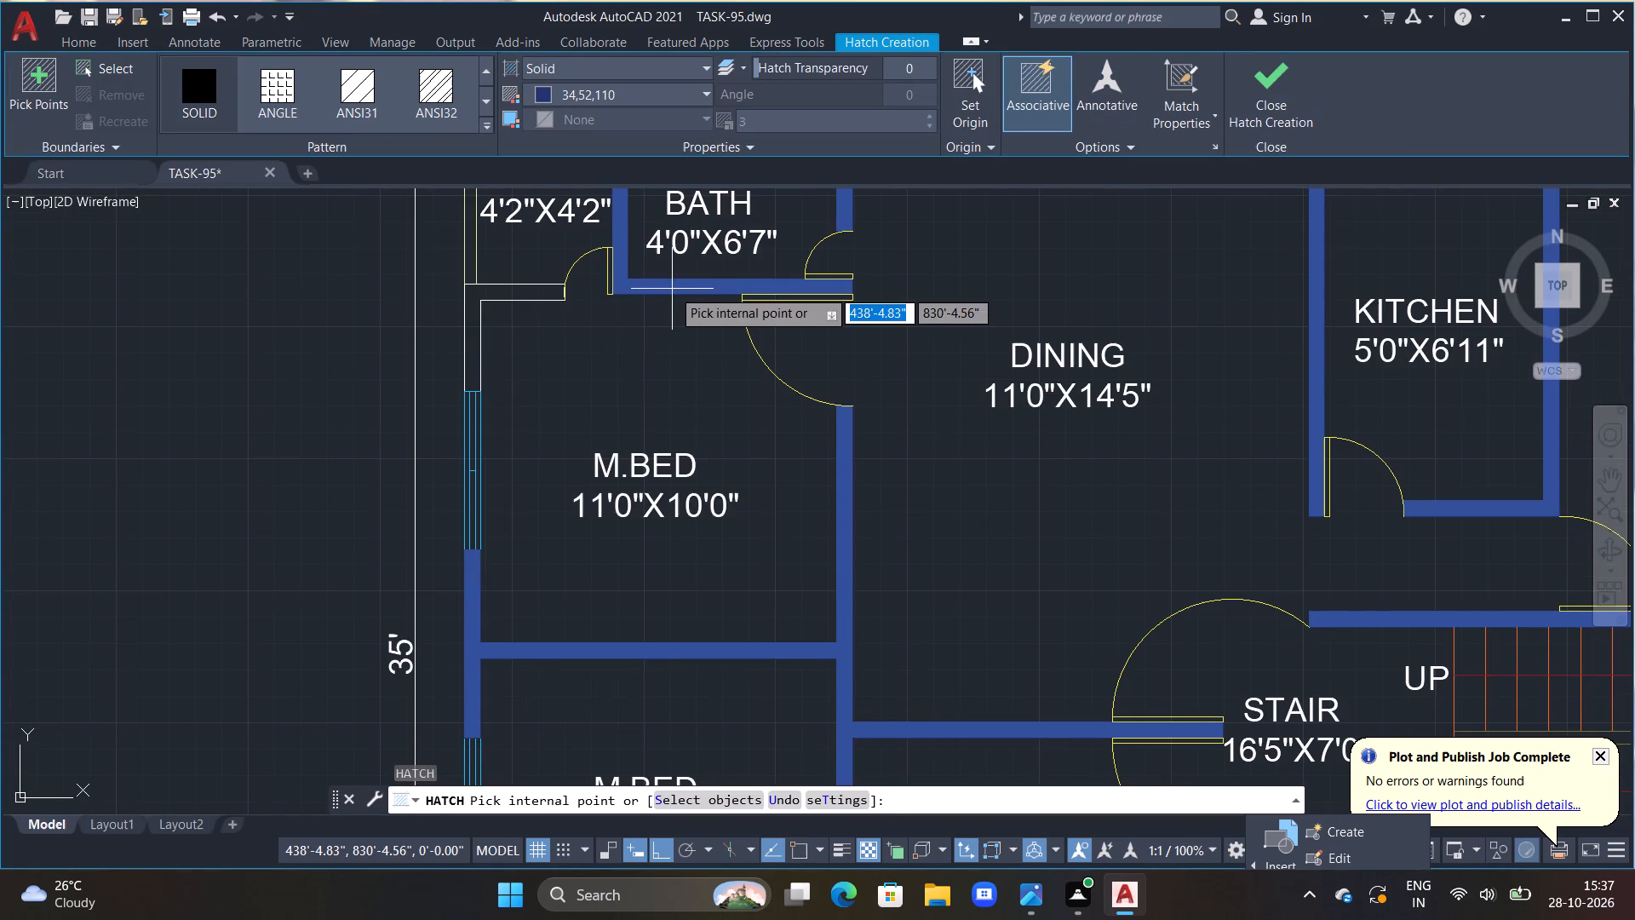
click(476, 308)
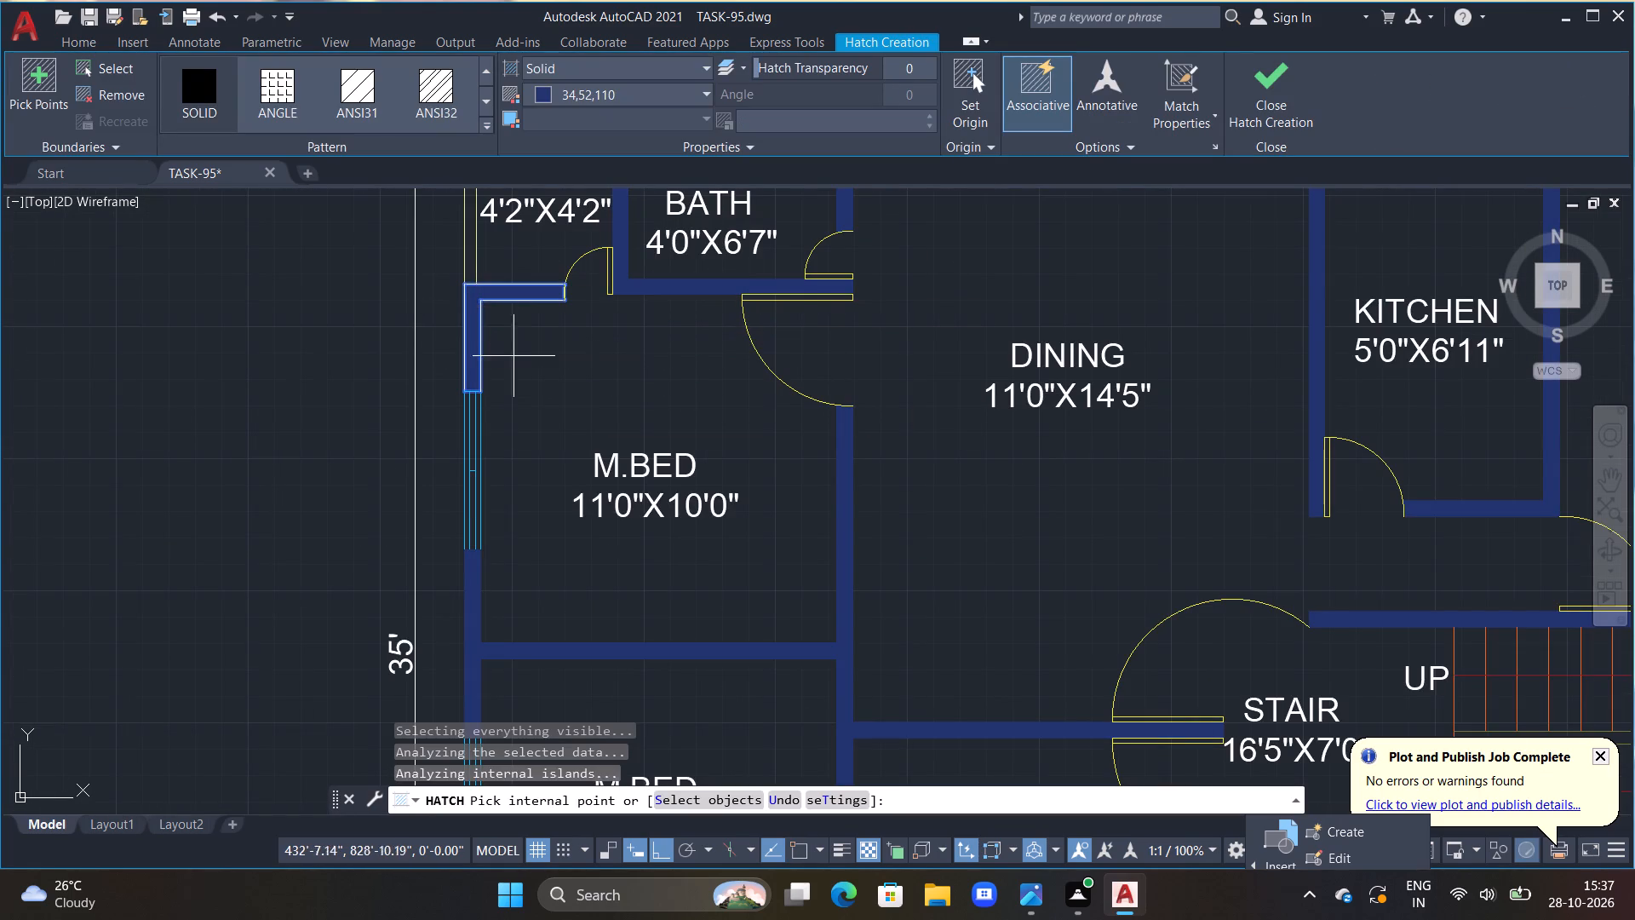
key(Escape)
key(Escape)
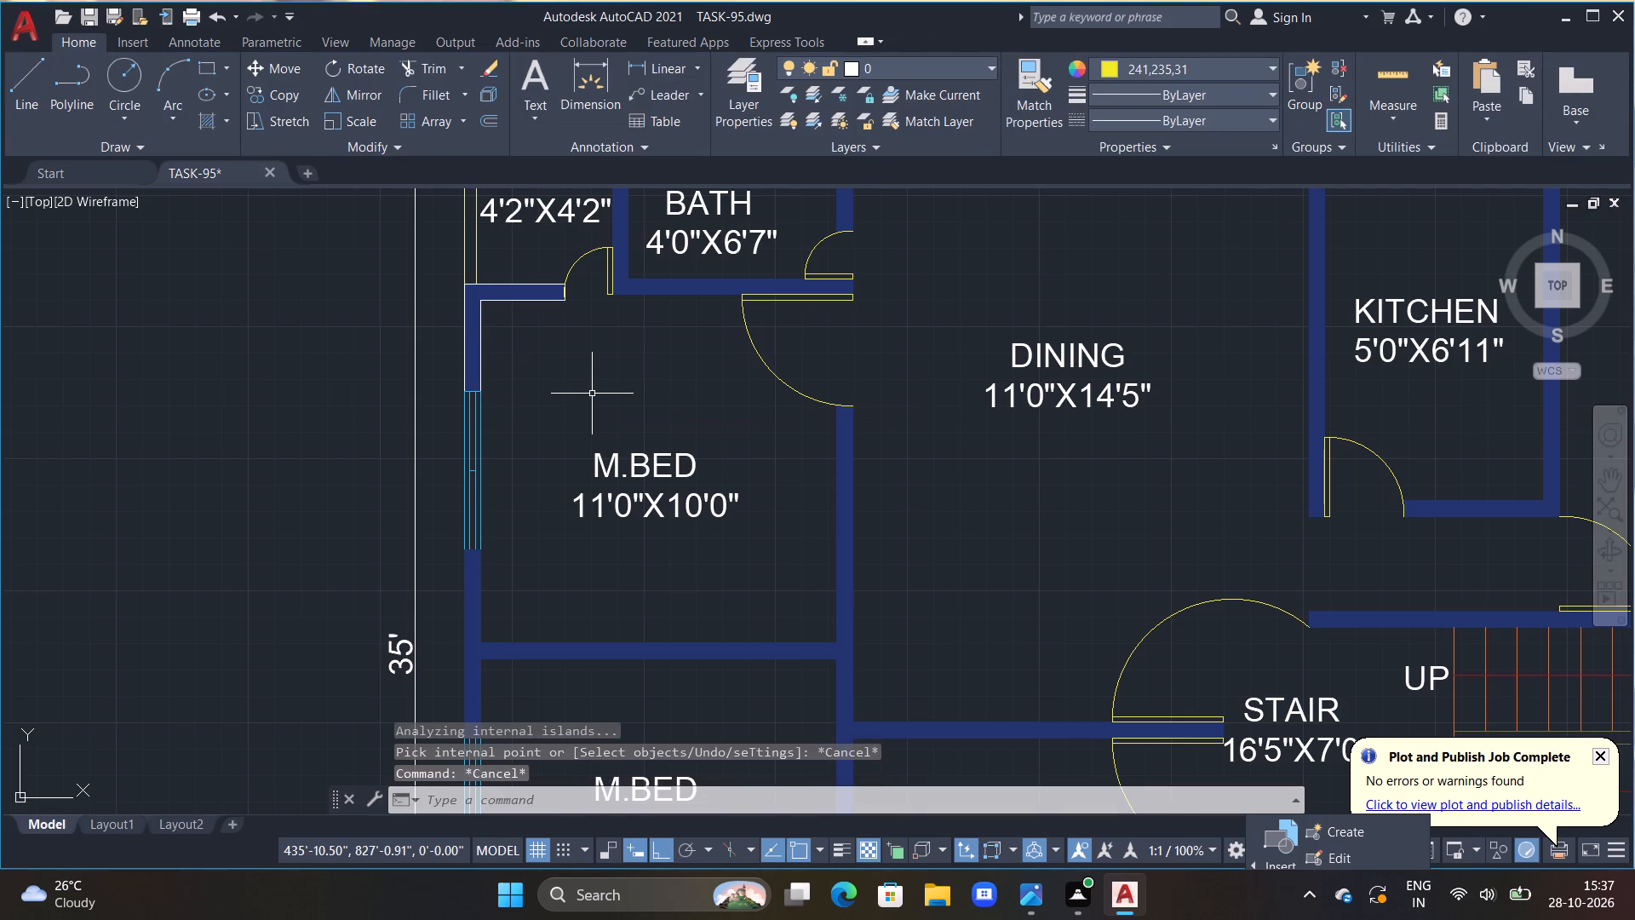
key(Escape)
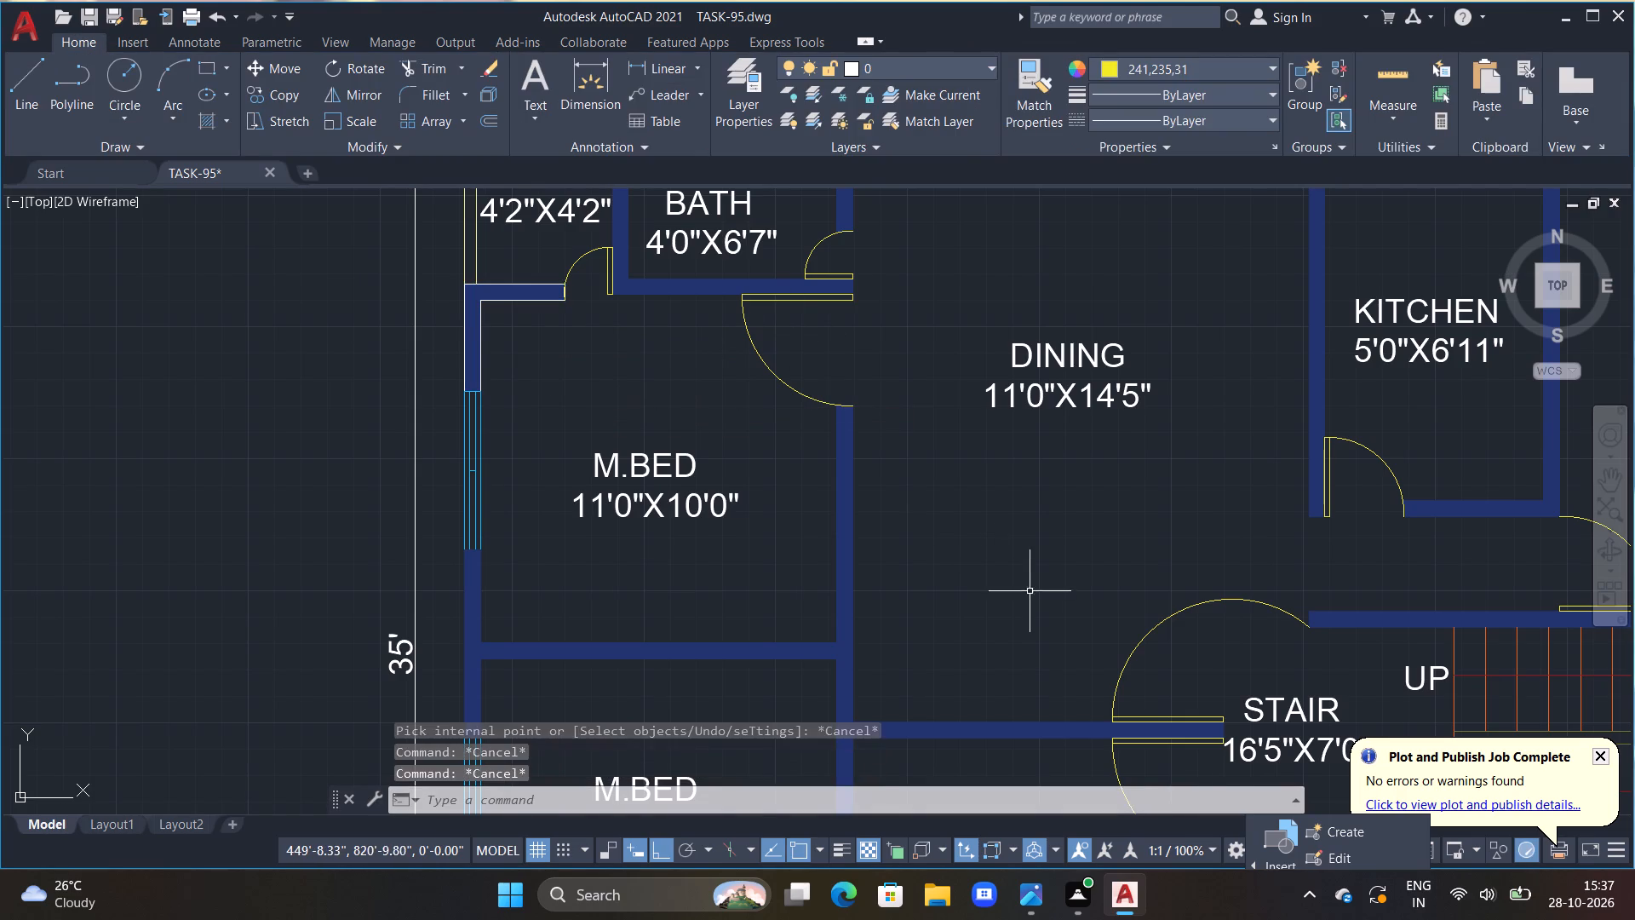
Examine the hatched walls and the outer edge lines of the windows along the upper exterior wall.
scroll(1024, 562, down, 2)
key(Escape)
middle_drag(1023, 561, 789, 453)
scroll(774, 458, up, 1)
key(Escape)
key(Escape)
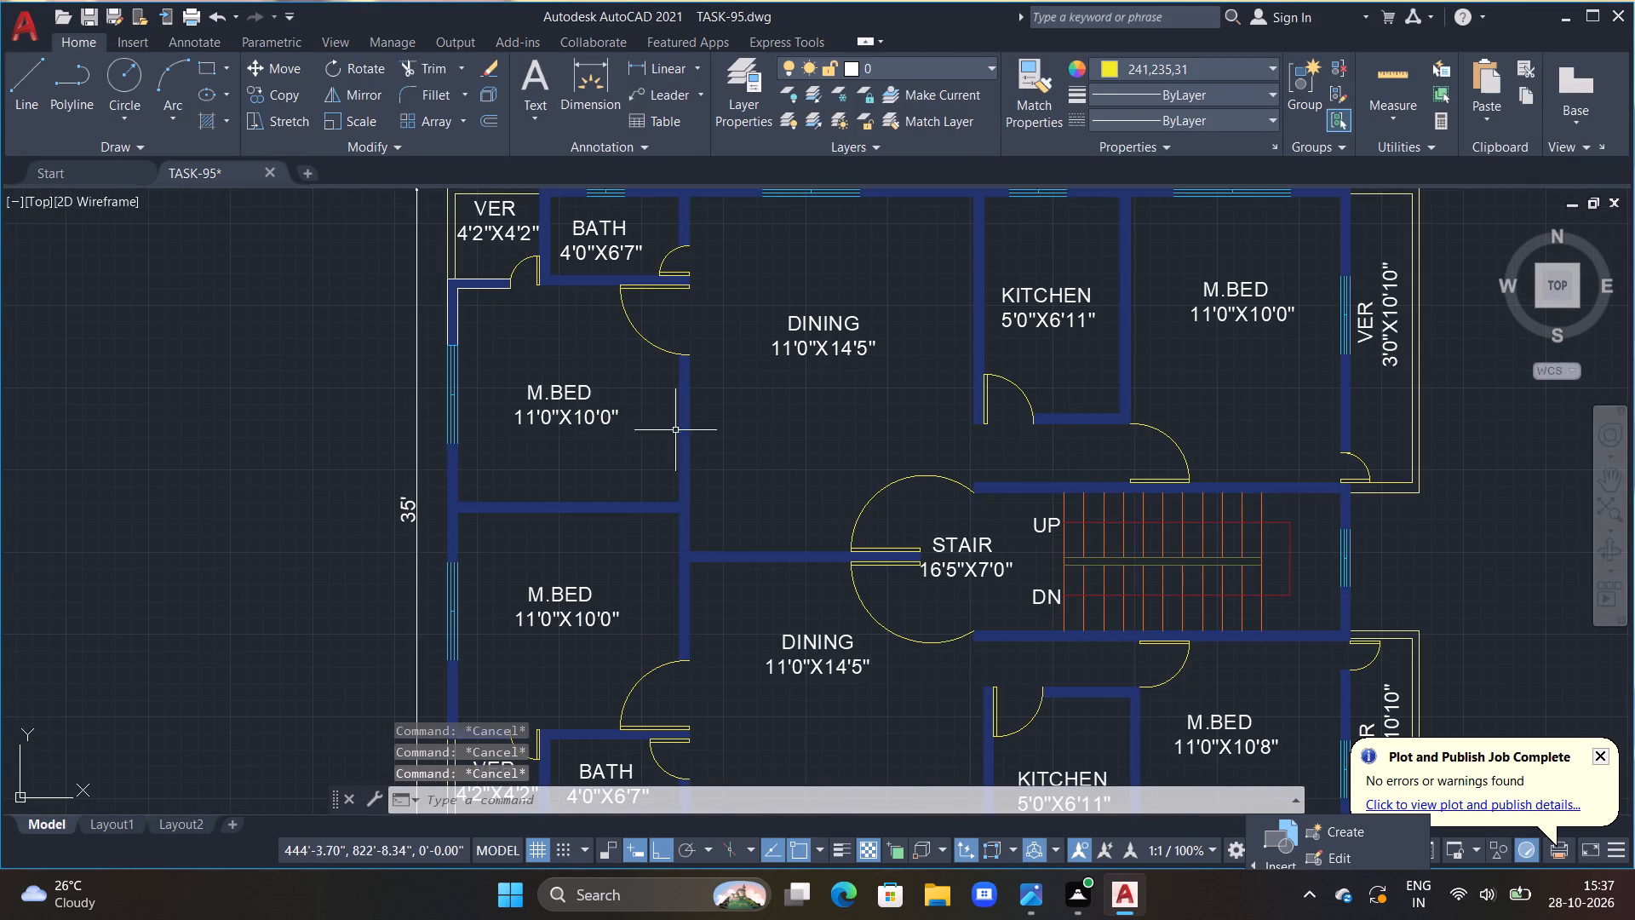
scroll(703, 382, down, 2)
middle_drag(835, 336, 728, 416)
scroll(728, 416, up, 3)
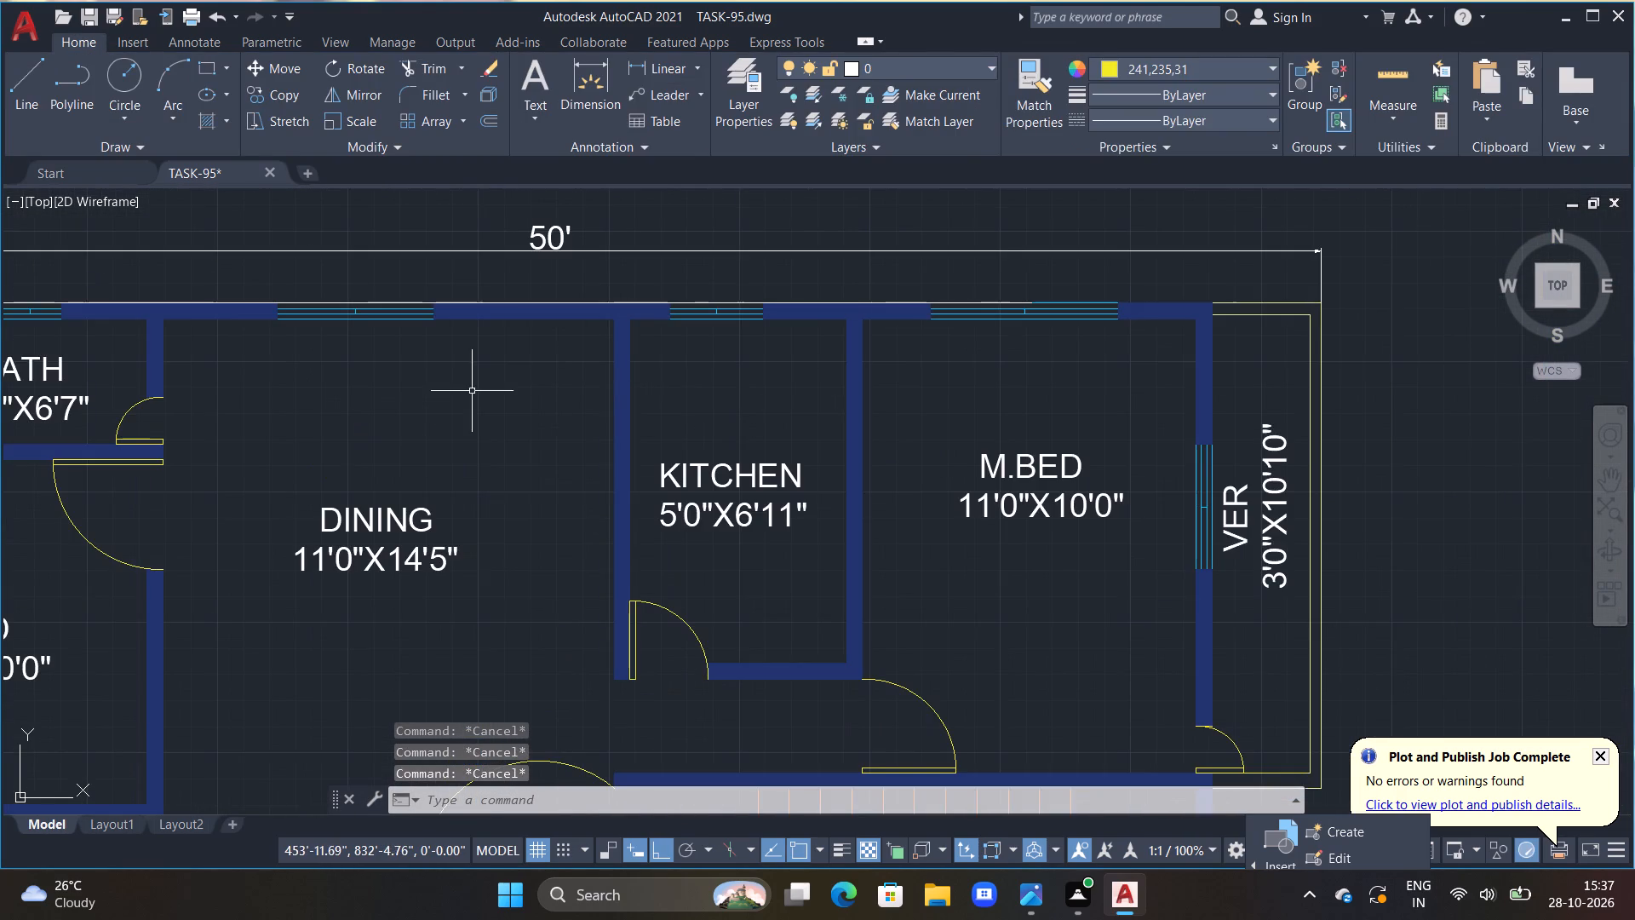
middle_drag(472, 389, 565, 392)
scroll(383, 343, up, 2)
middle_drag(364, 331, 402, 456)
scroll(402, 456, up, 2)
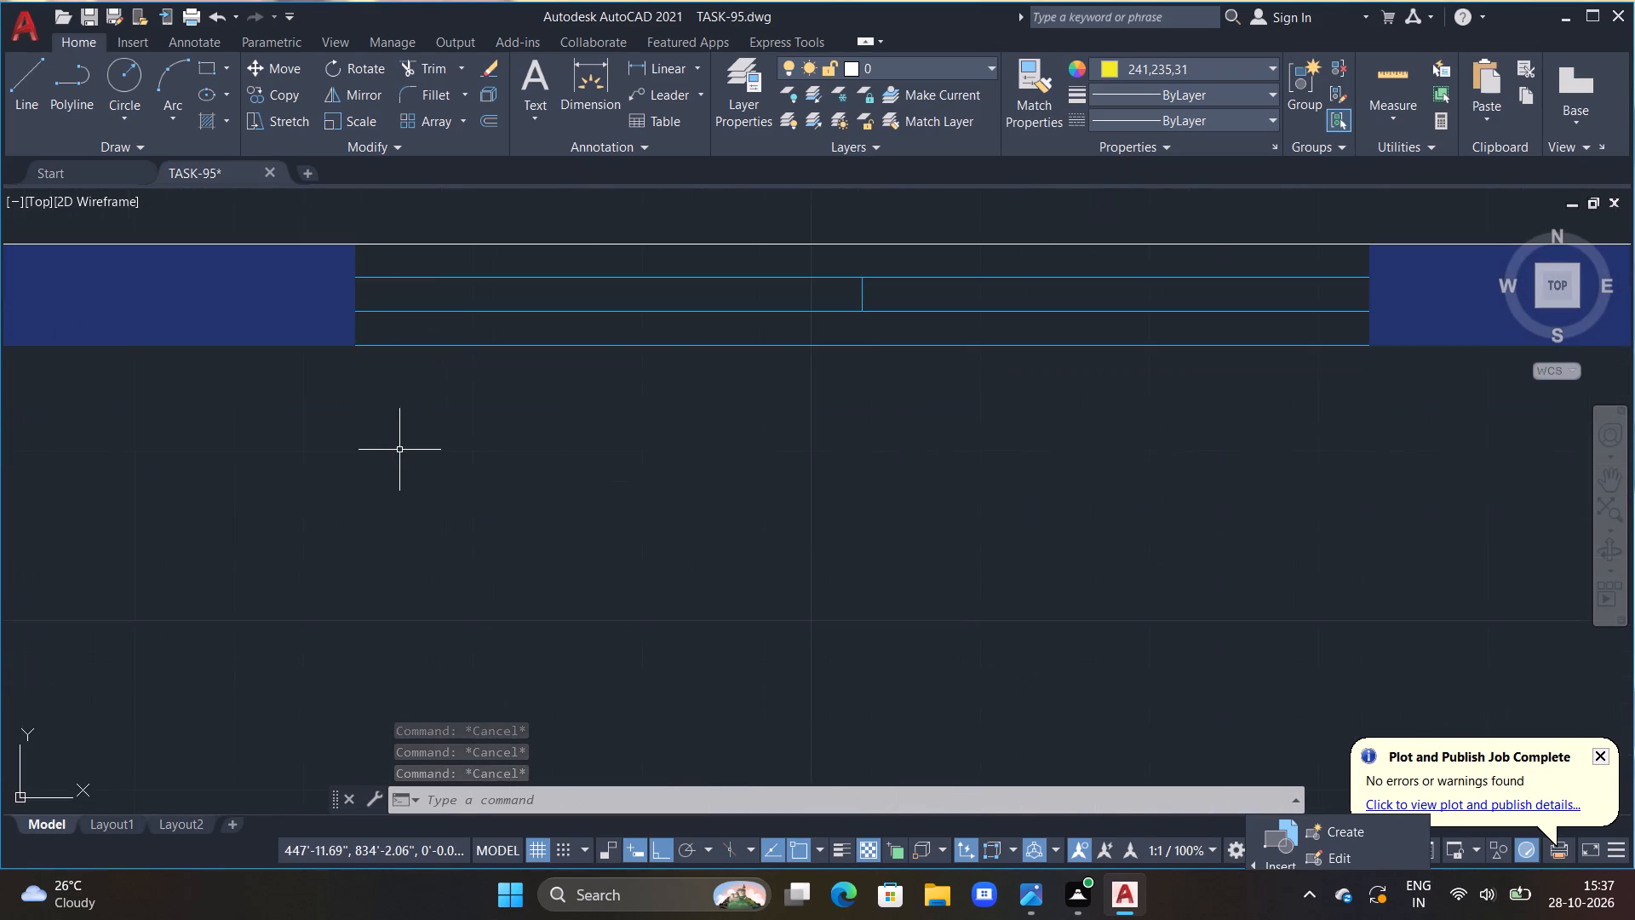
scroll(464, 427, down, 4)
scroll(1252, 382, up, 1)
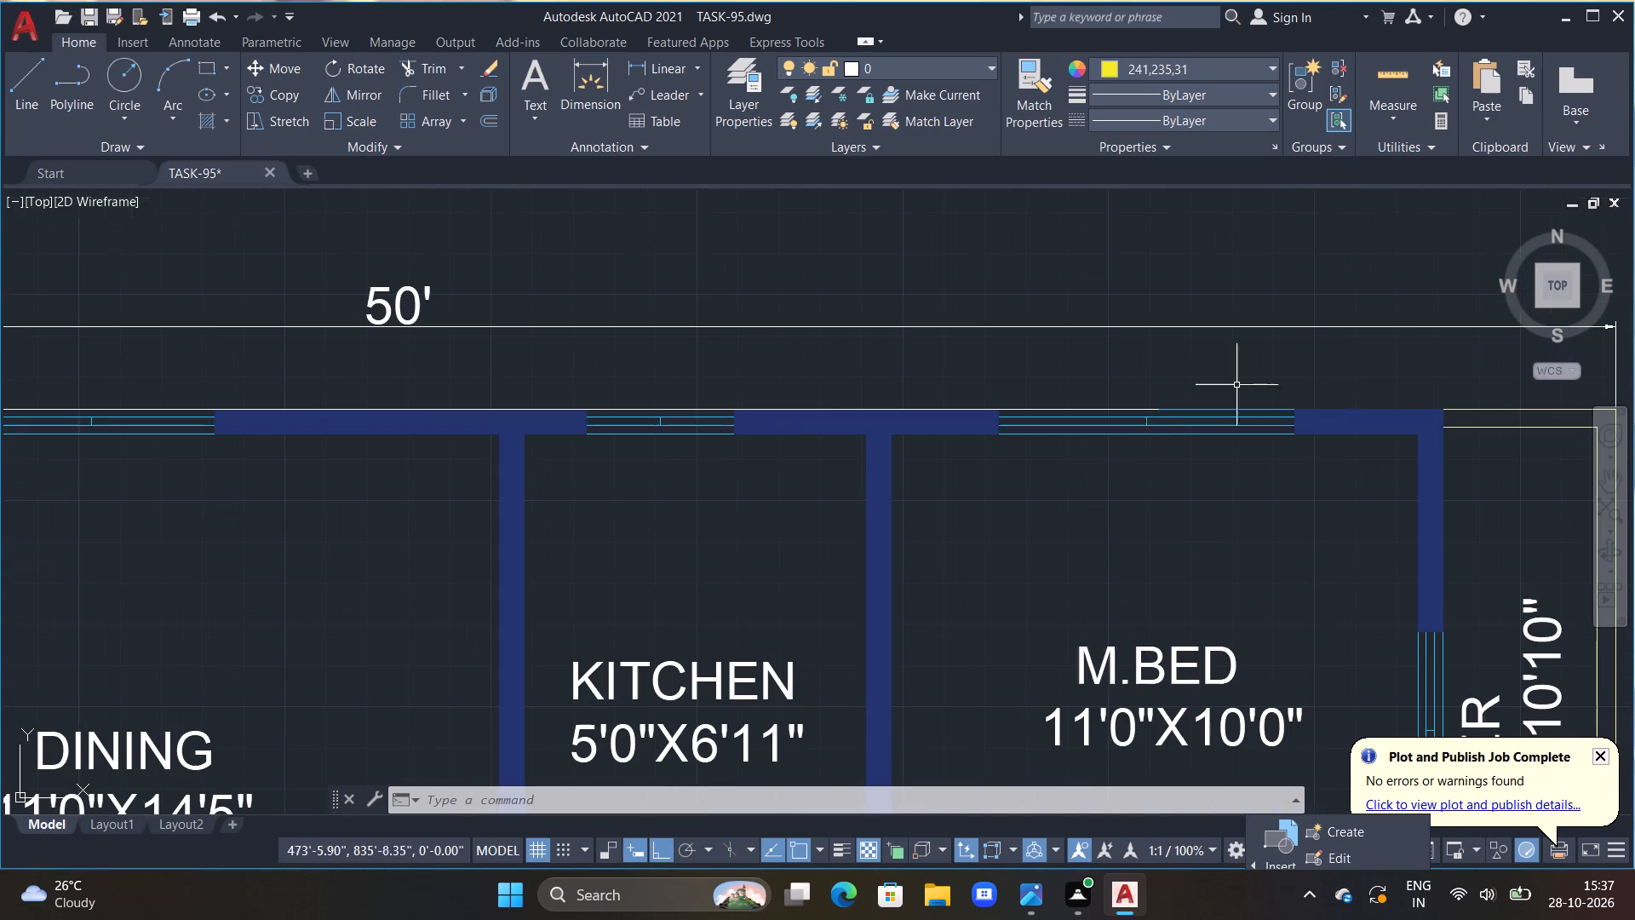
middle_drag(1160, 478, 1046, 429)
scroll(1099, 385, up, 2)
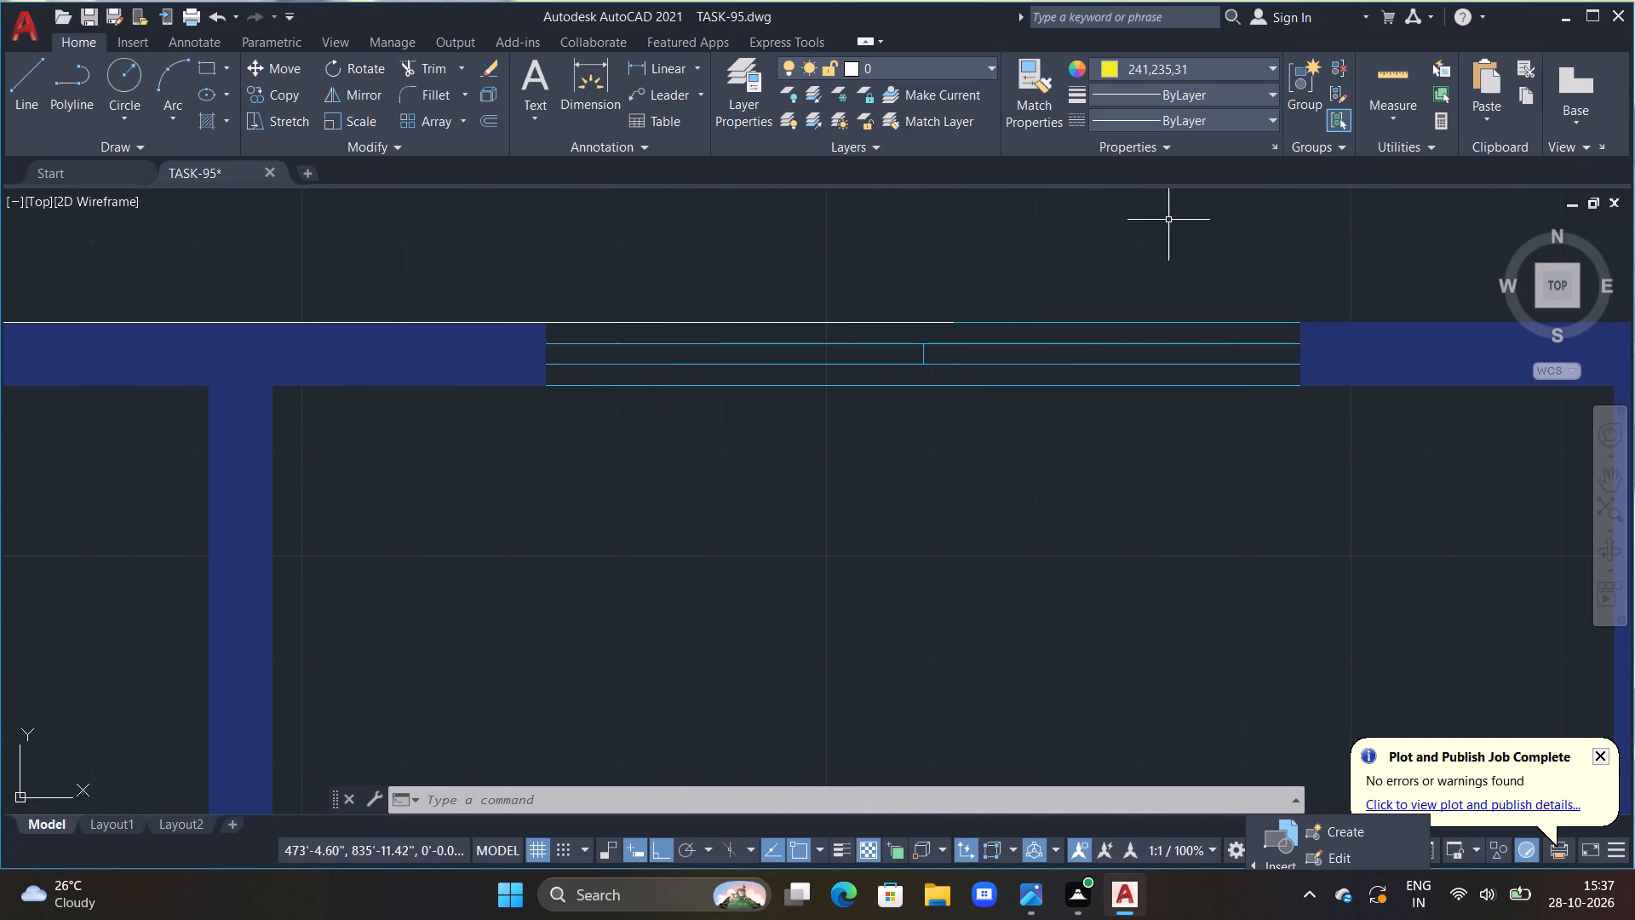
Set the drawing color to 140 and draw a line along the outer edge of the upper M.BED window, spanning its full width.
drag(1259, 55, 1259, 64)
click(1259, 65)
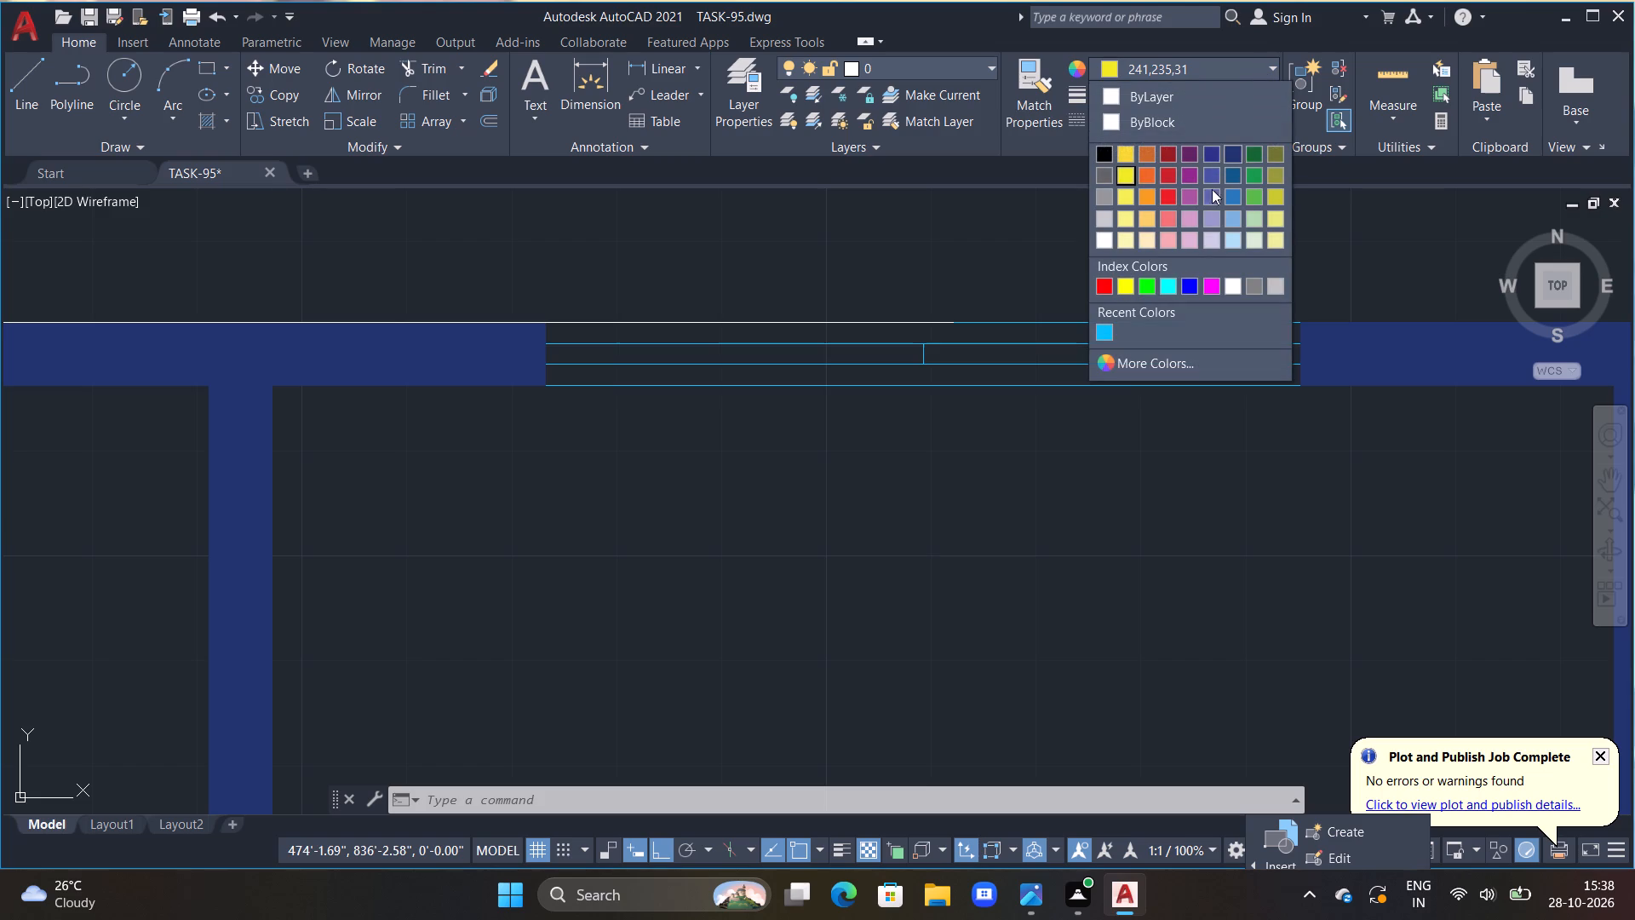
click(1096, 339)
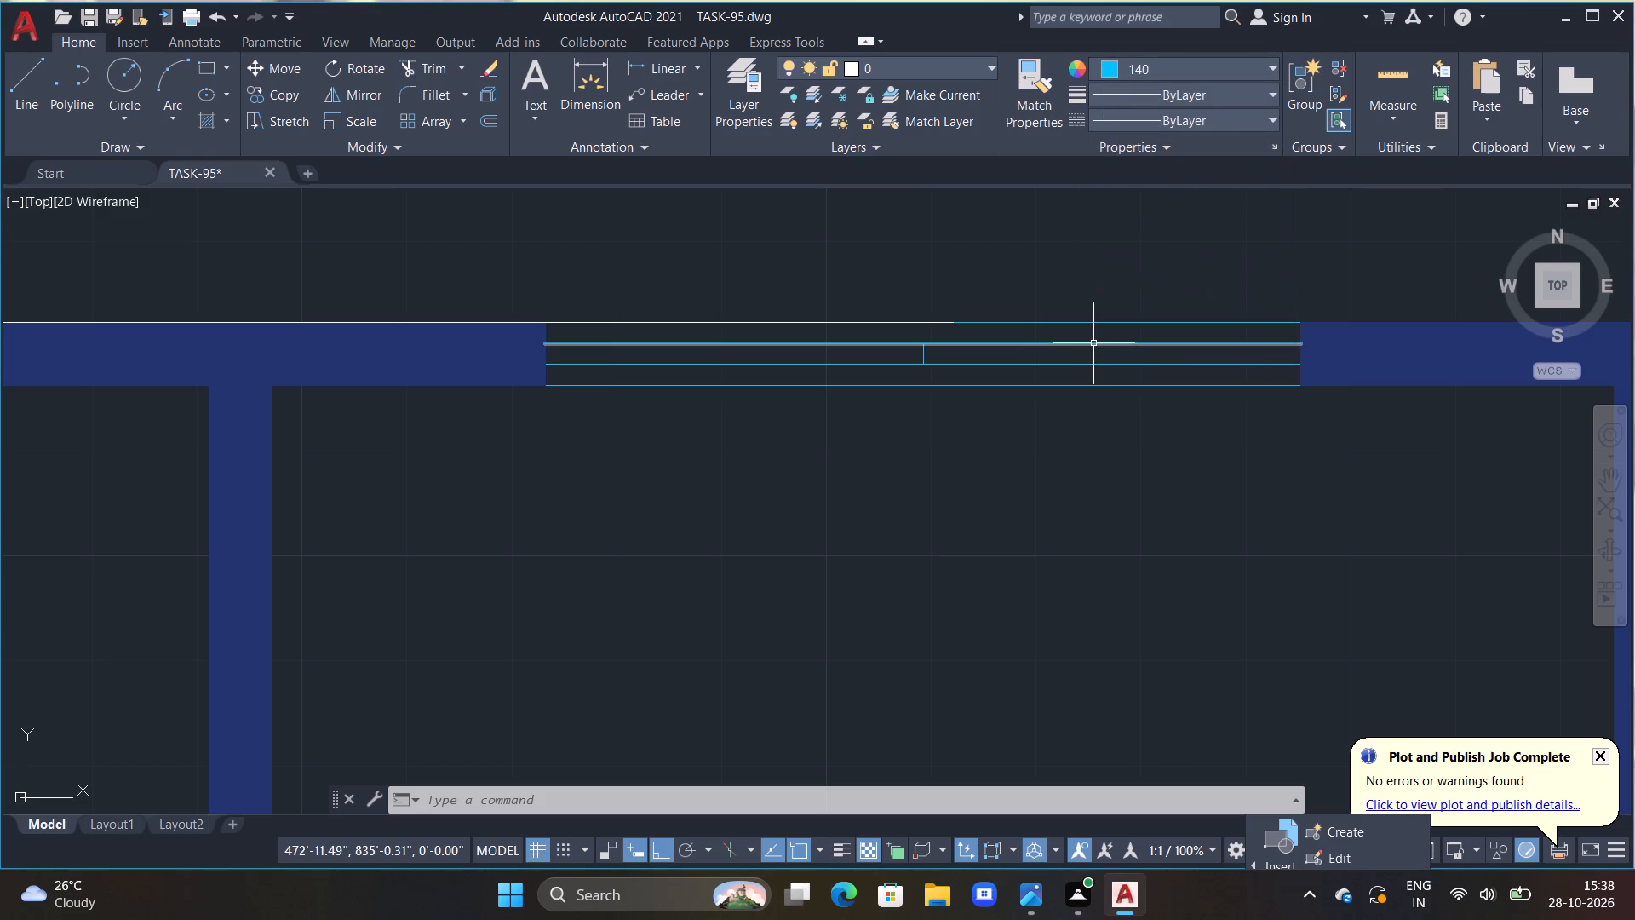
text(l)
key(space)
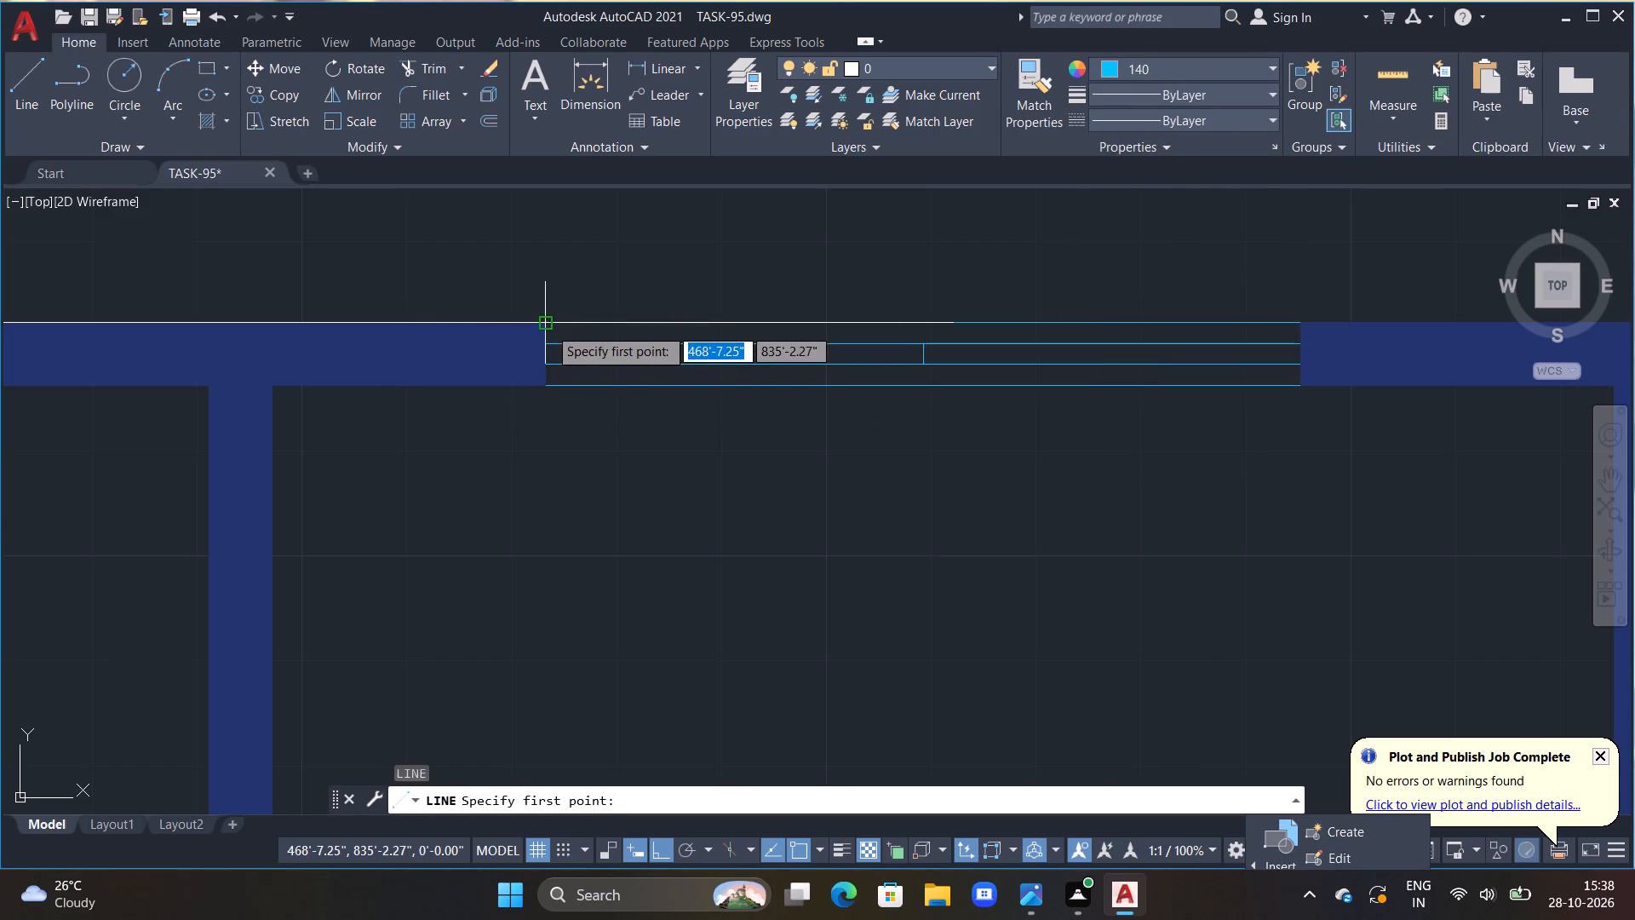
click(548, 322)
drag(550, 322, 566, 324)
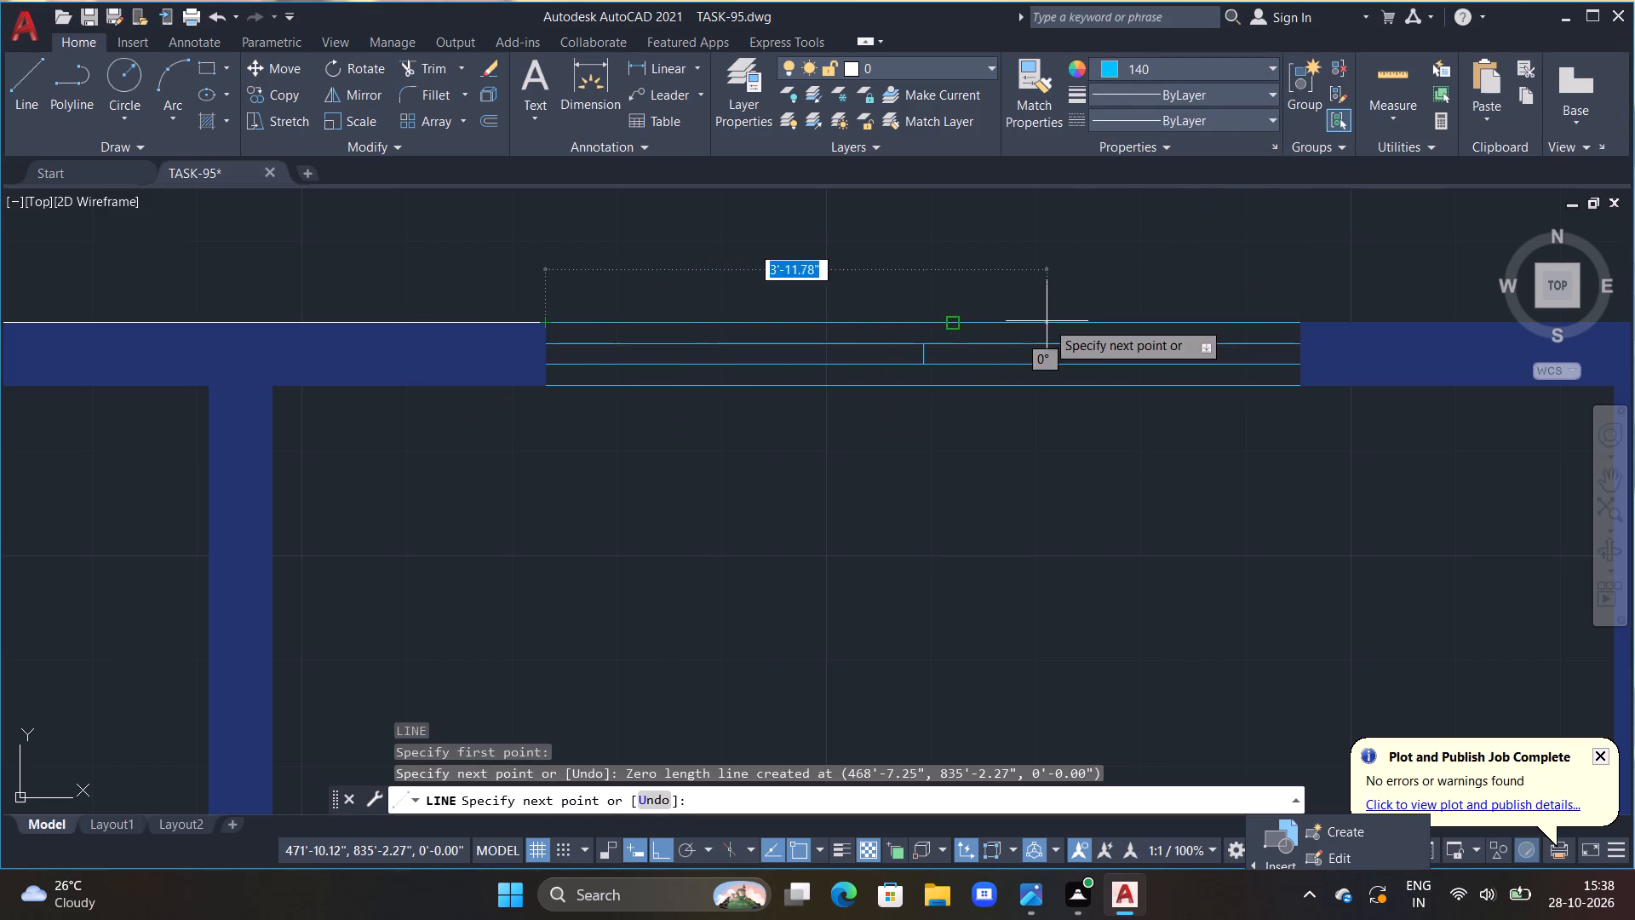
click(1283, 322)
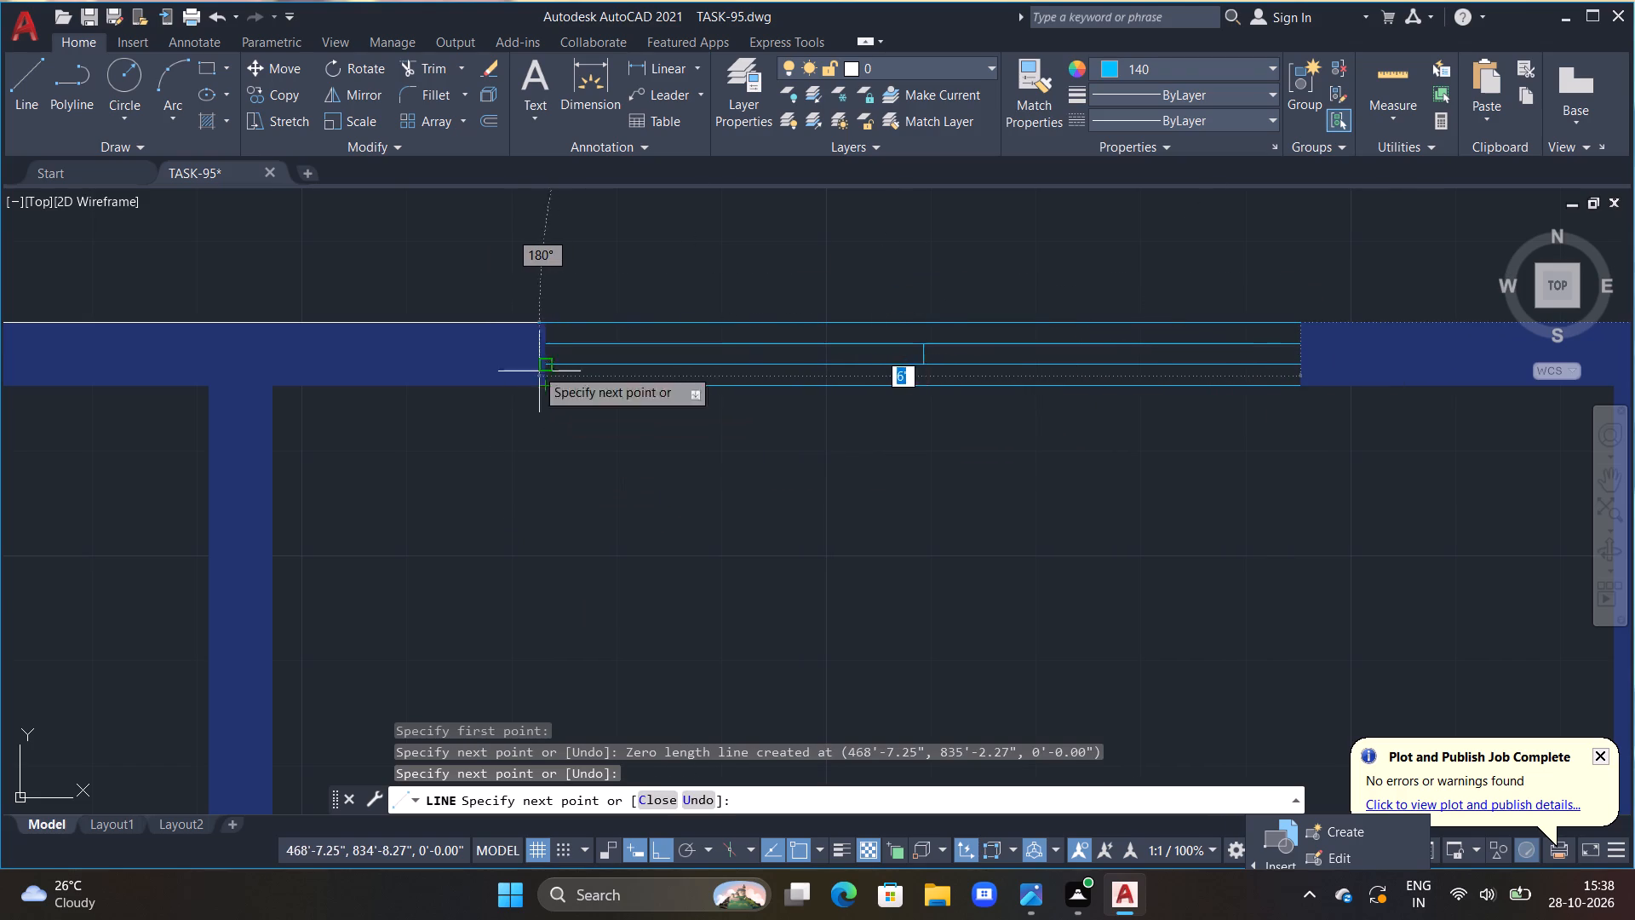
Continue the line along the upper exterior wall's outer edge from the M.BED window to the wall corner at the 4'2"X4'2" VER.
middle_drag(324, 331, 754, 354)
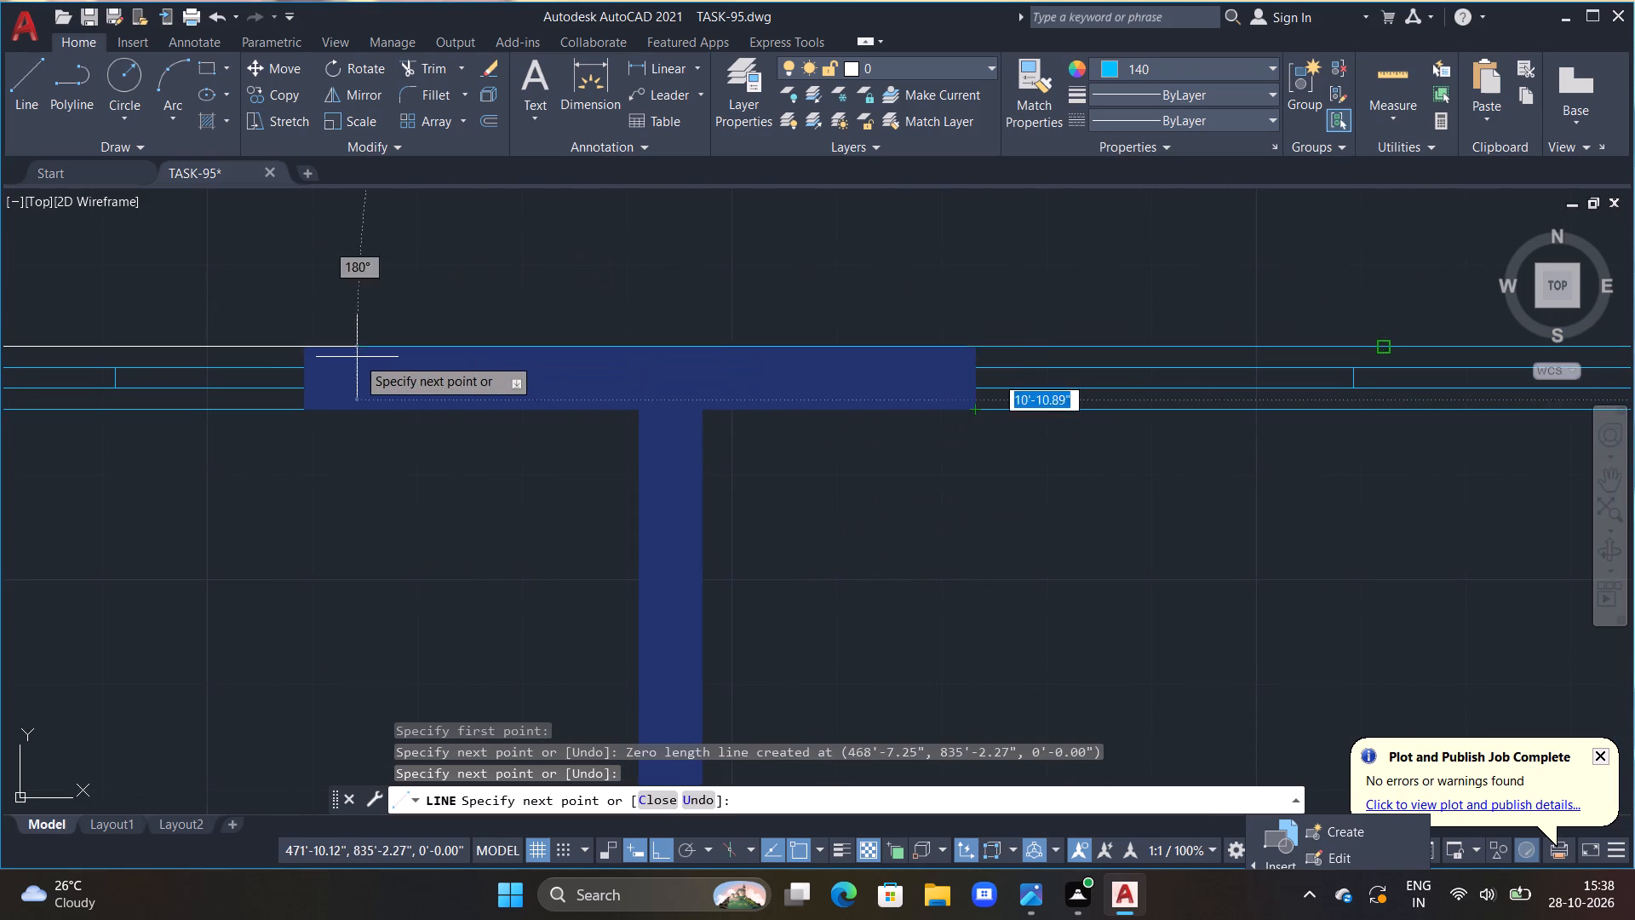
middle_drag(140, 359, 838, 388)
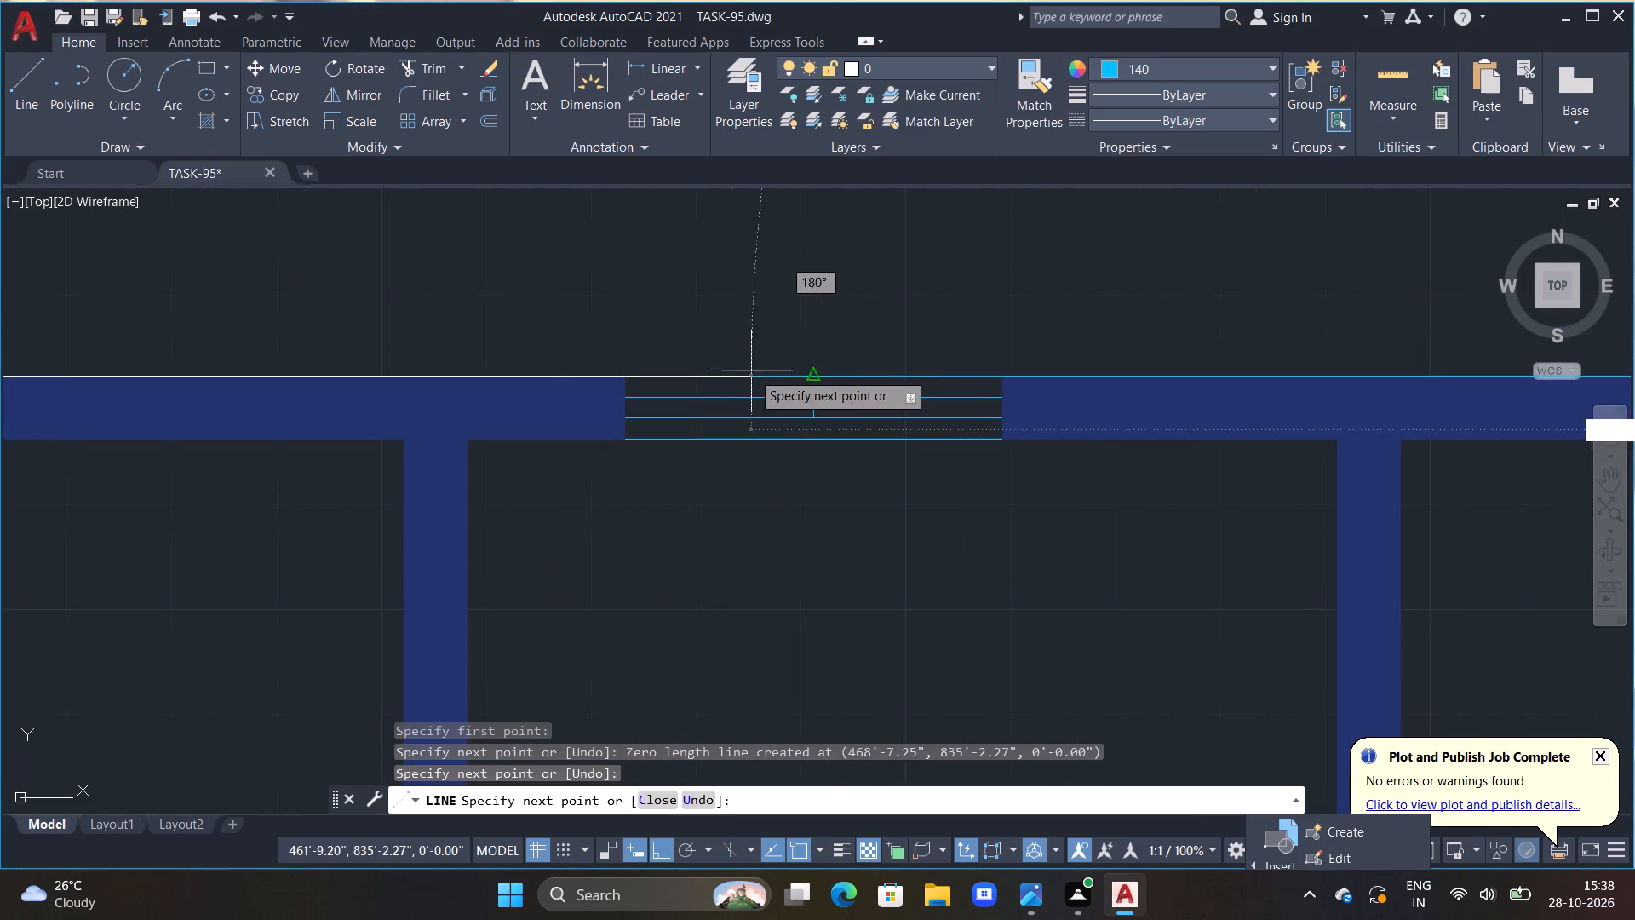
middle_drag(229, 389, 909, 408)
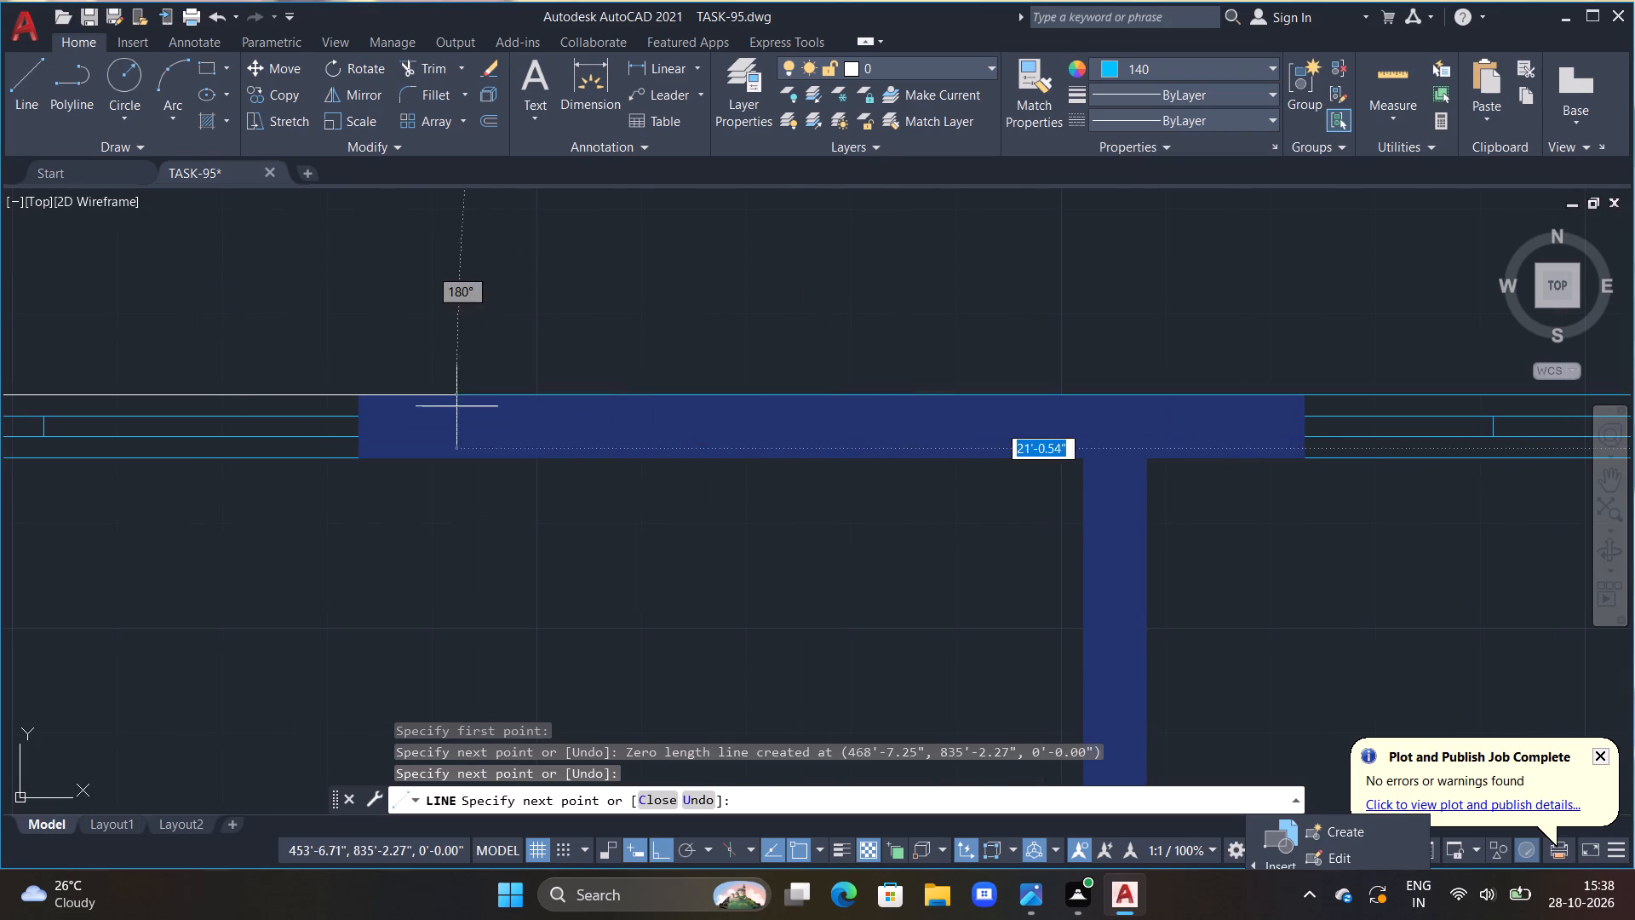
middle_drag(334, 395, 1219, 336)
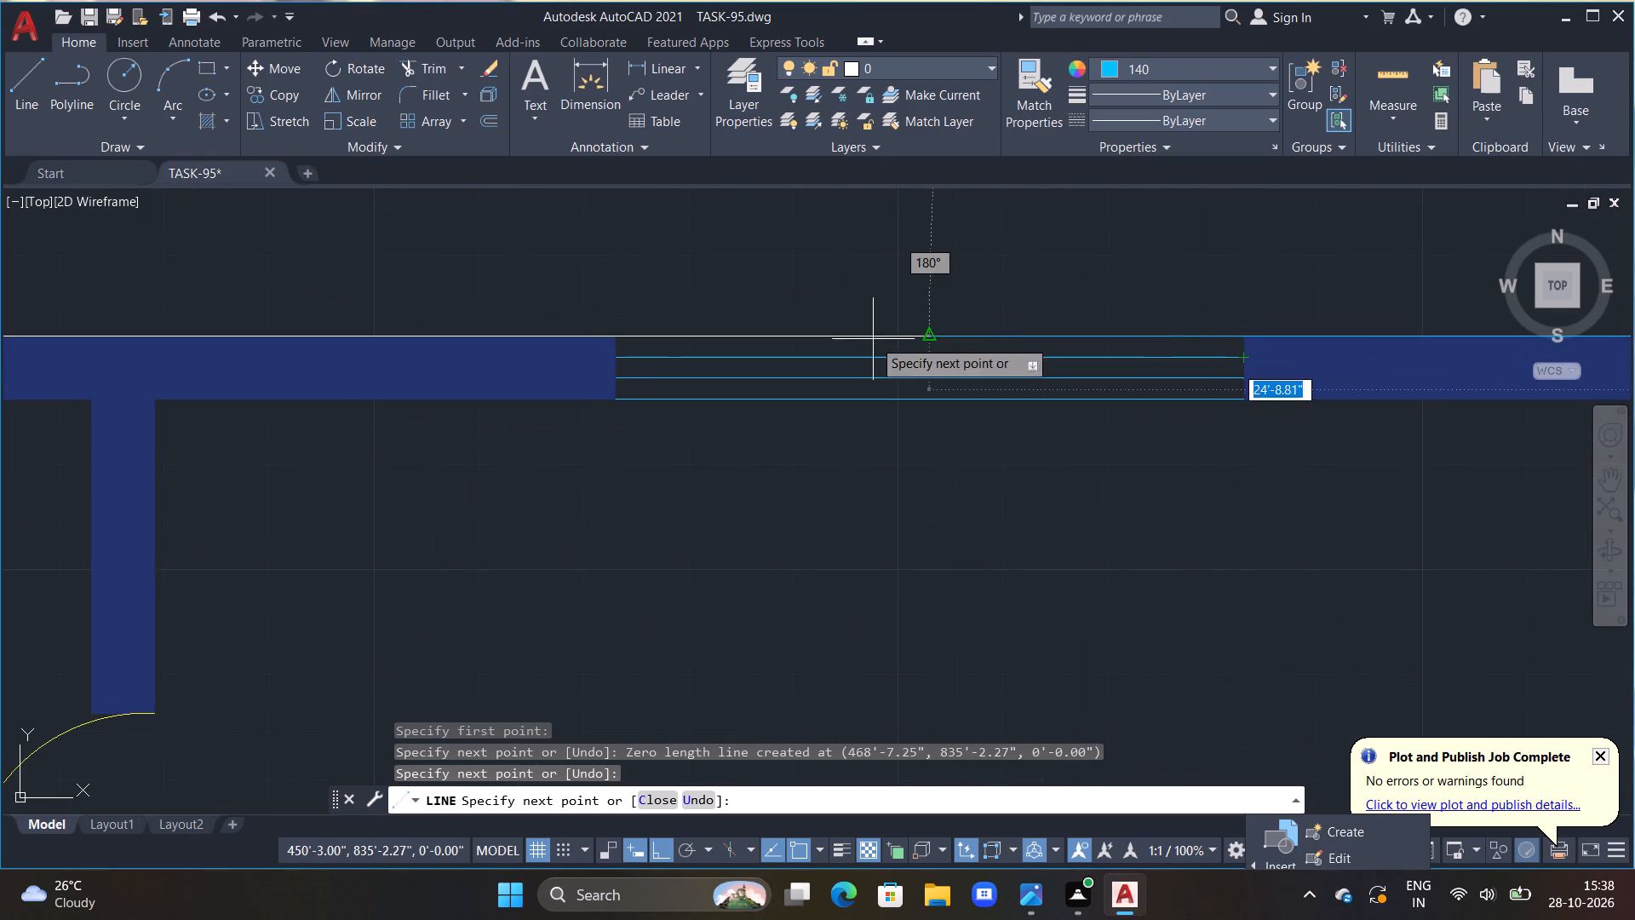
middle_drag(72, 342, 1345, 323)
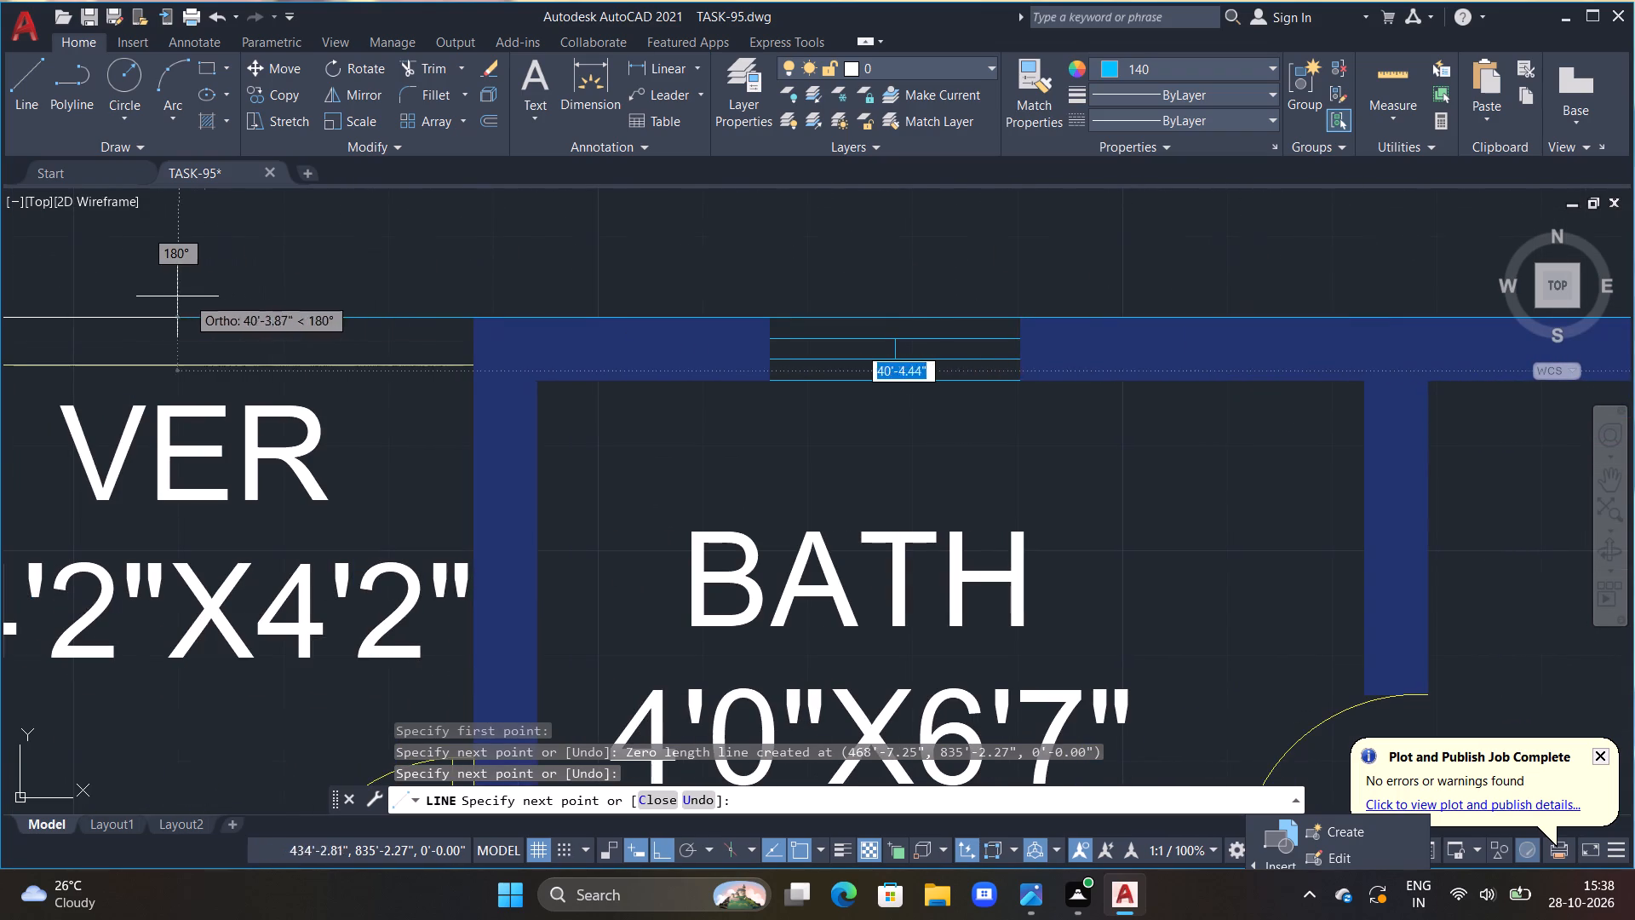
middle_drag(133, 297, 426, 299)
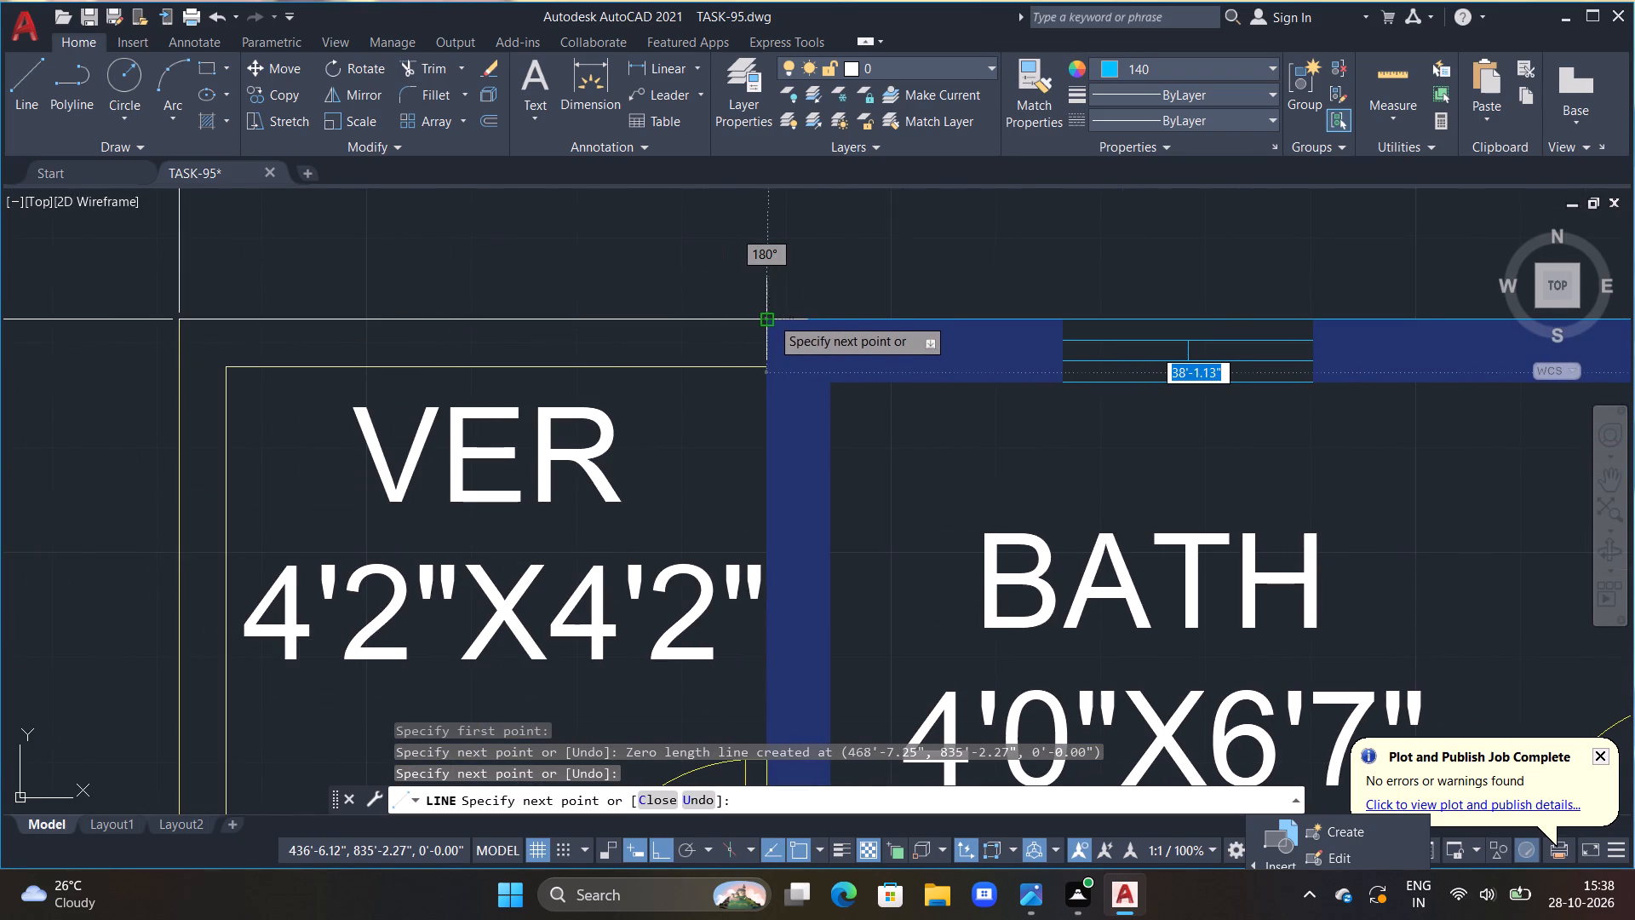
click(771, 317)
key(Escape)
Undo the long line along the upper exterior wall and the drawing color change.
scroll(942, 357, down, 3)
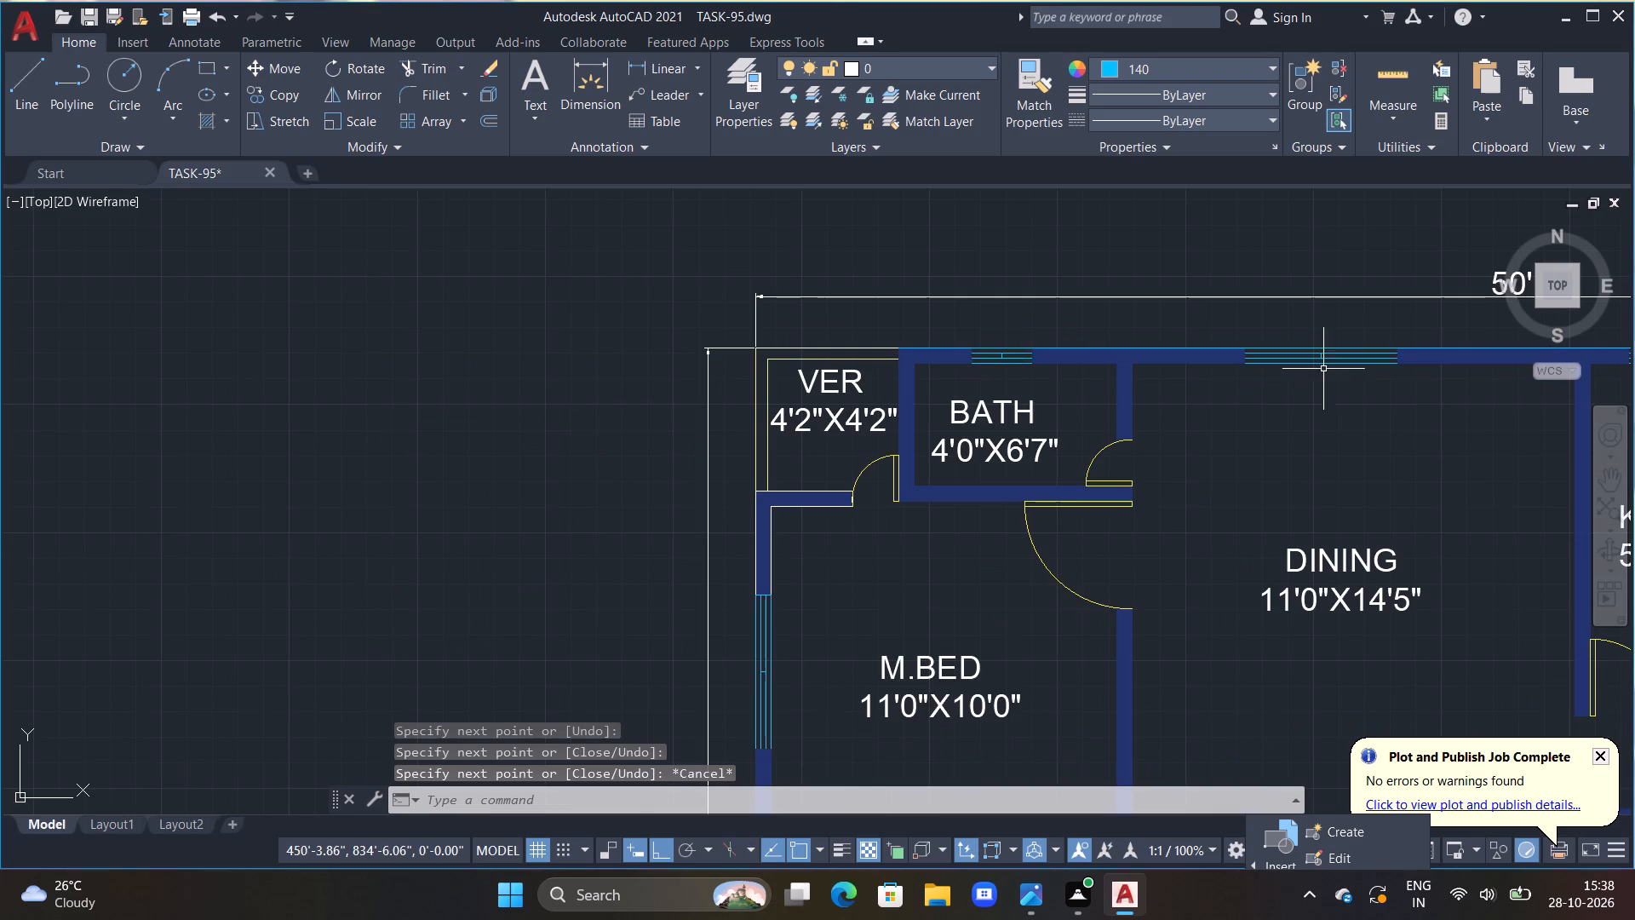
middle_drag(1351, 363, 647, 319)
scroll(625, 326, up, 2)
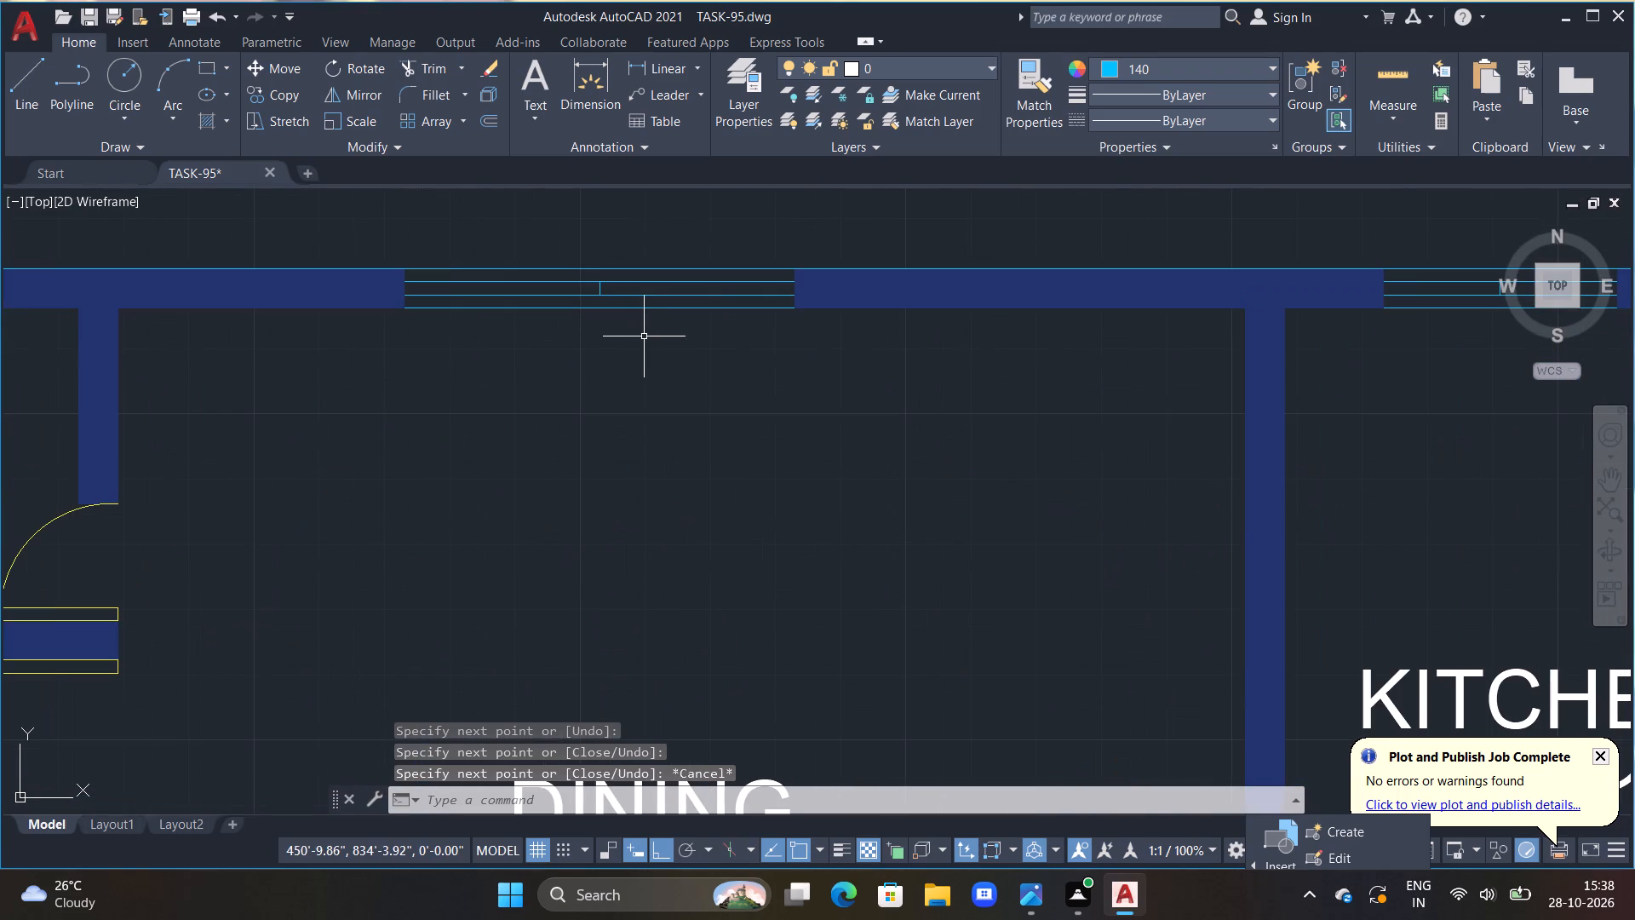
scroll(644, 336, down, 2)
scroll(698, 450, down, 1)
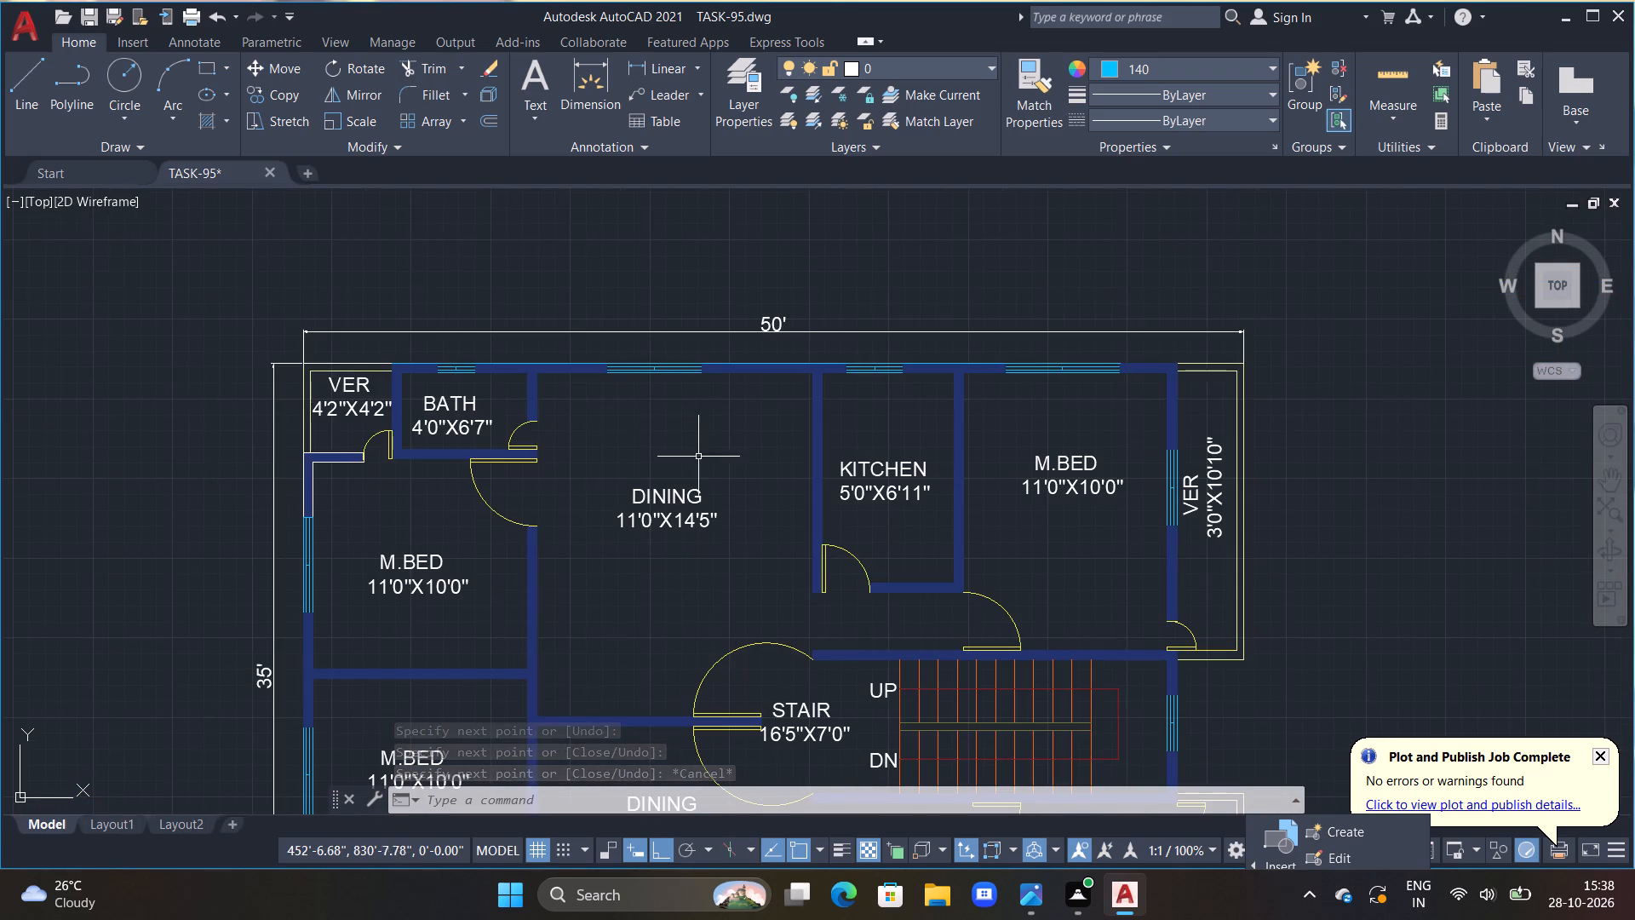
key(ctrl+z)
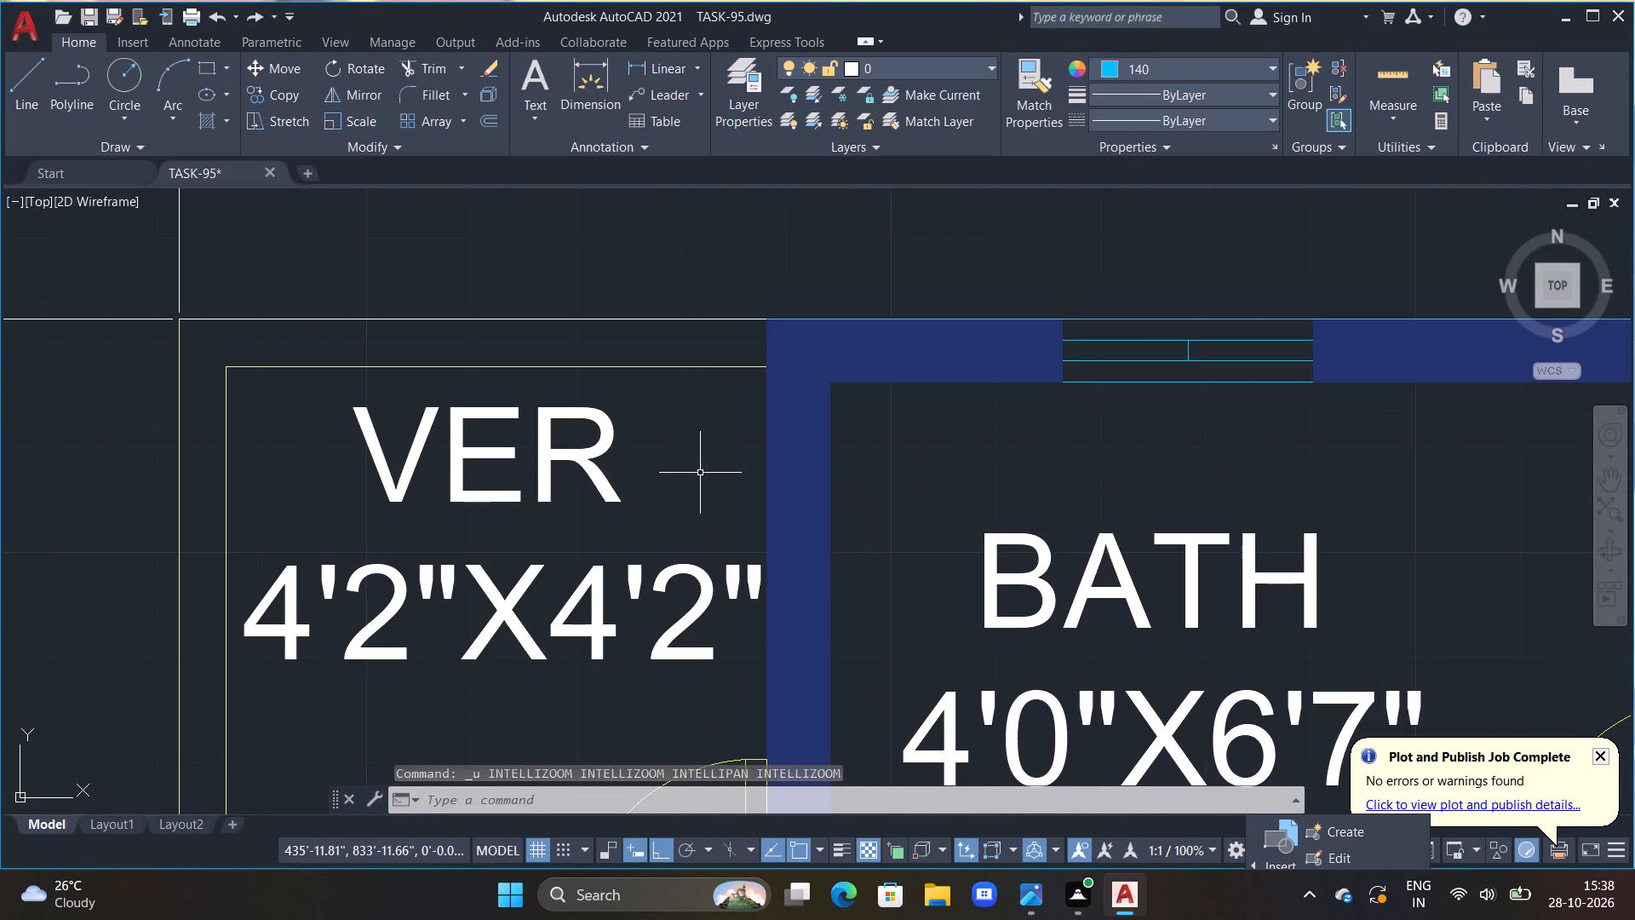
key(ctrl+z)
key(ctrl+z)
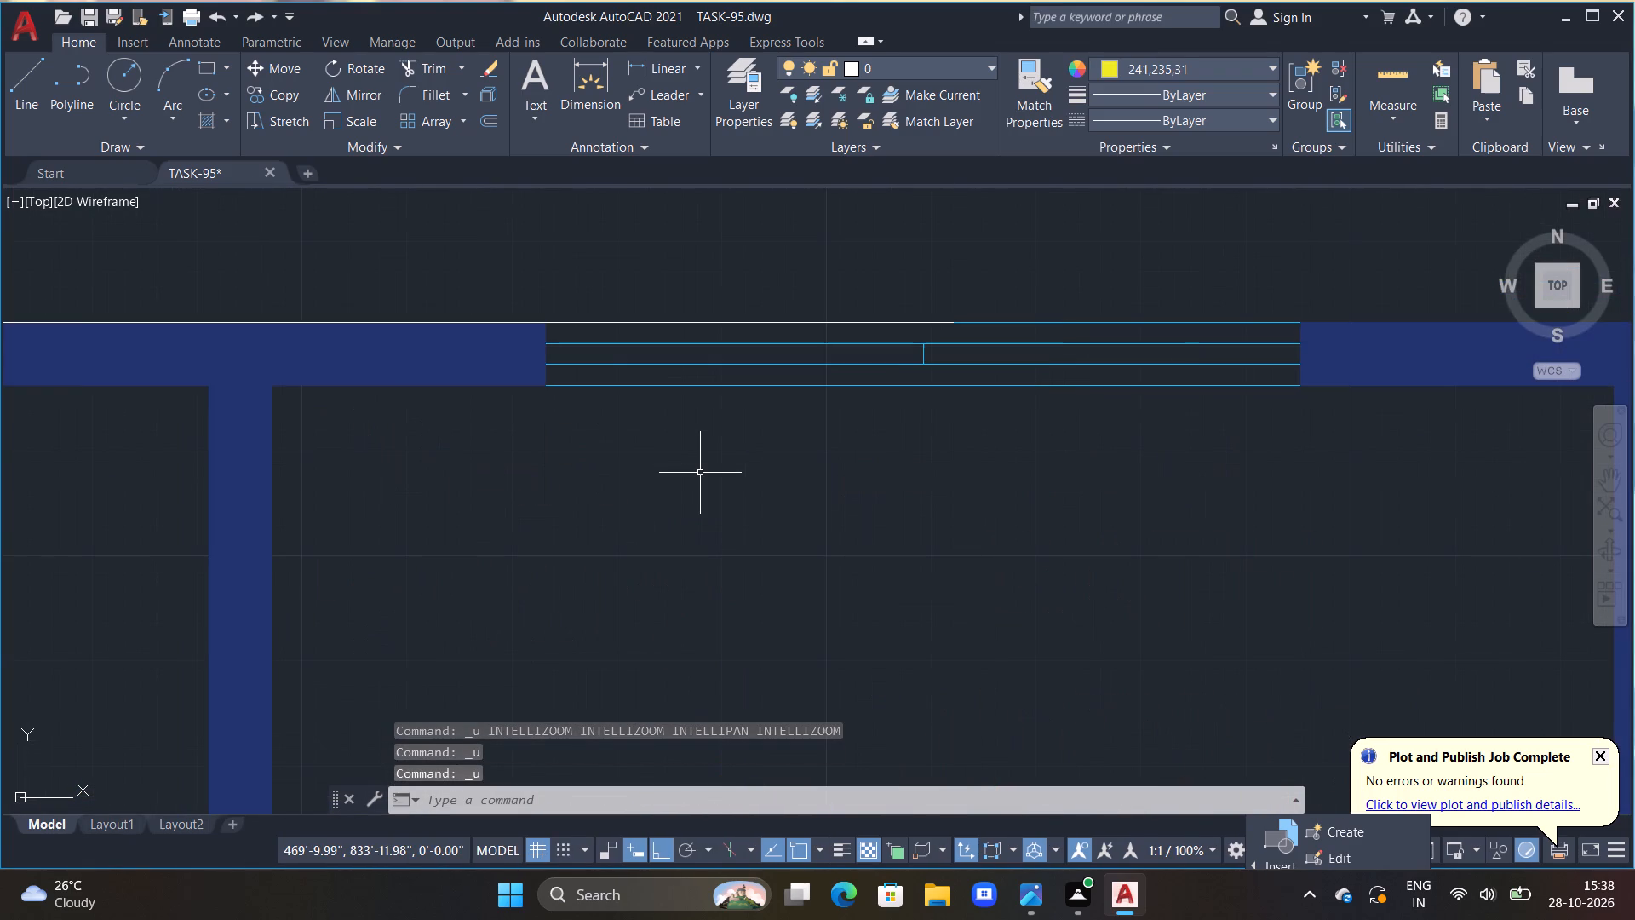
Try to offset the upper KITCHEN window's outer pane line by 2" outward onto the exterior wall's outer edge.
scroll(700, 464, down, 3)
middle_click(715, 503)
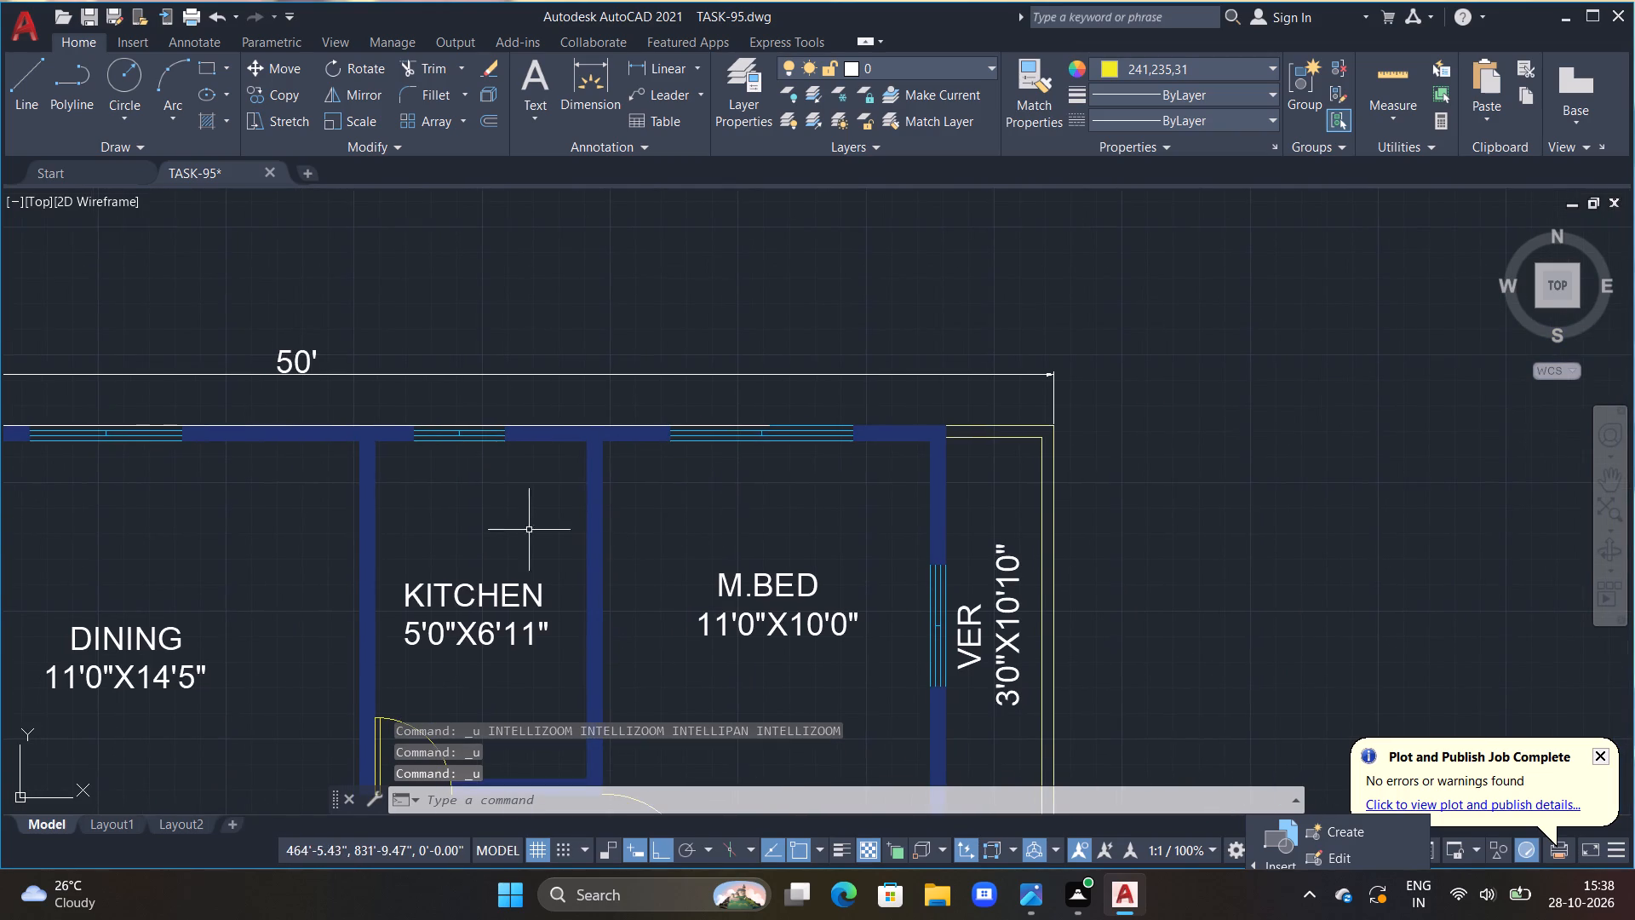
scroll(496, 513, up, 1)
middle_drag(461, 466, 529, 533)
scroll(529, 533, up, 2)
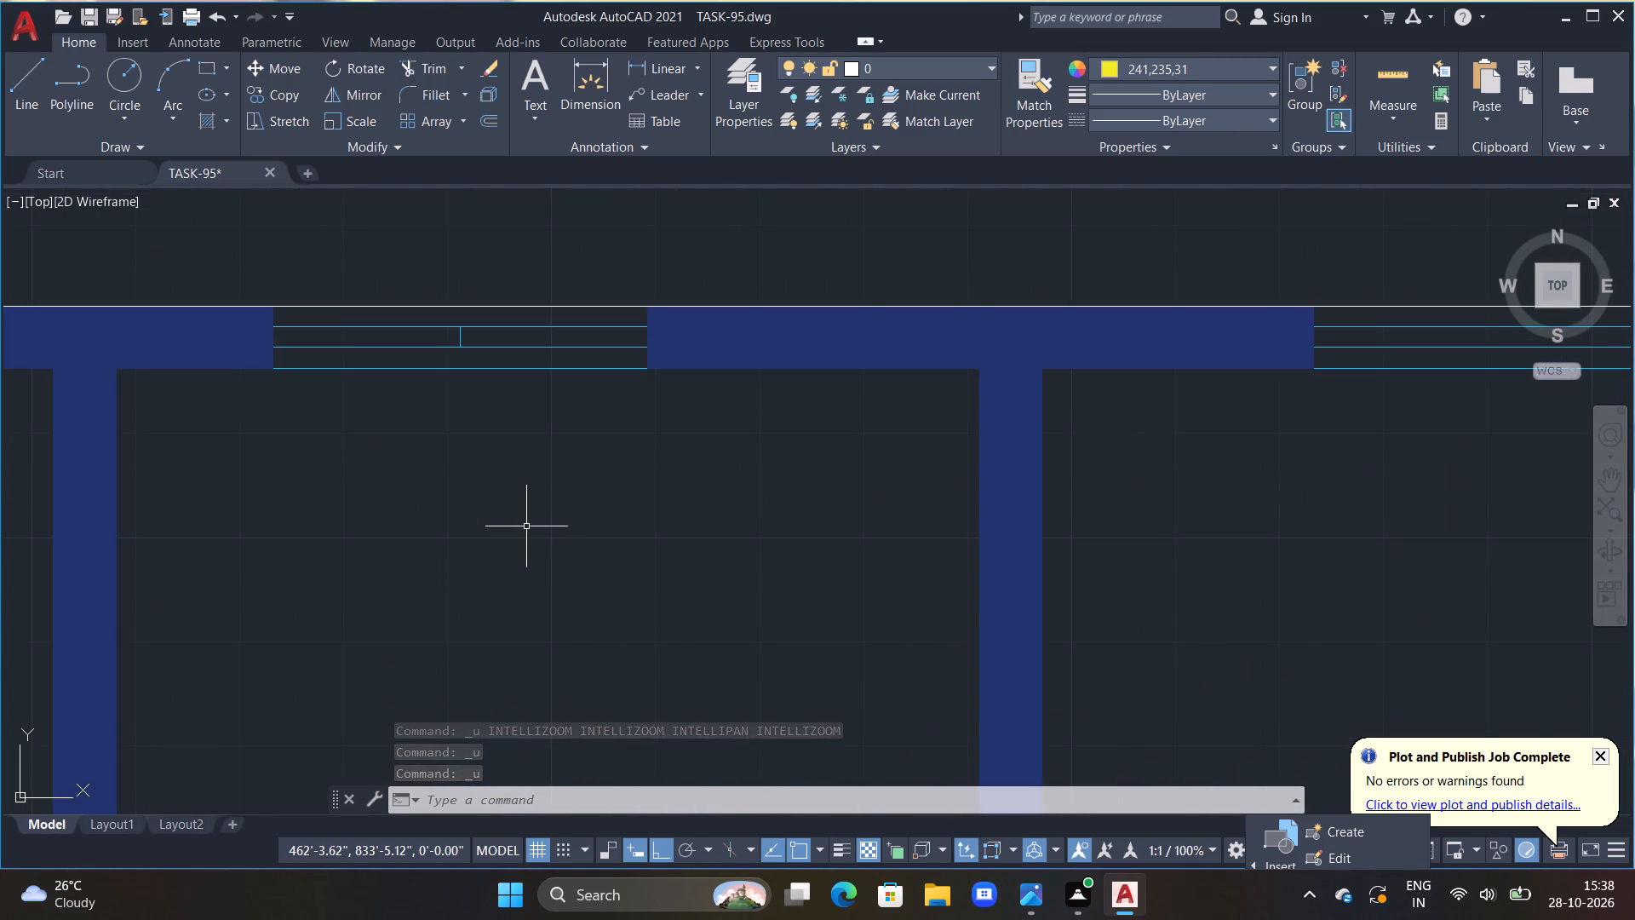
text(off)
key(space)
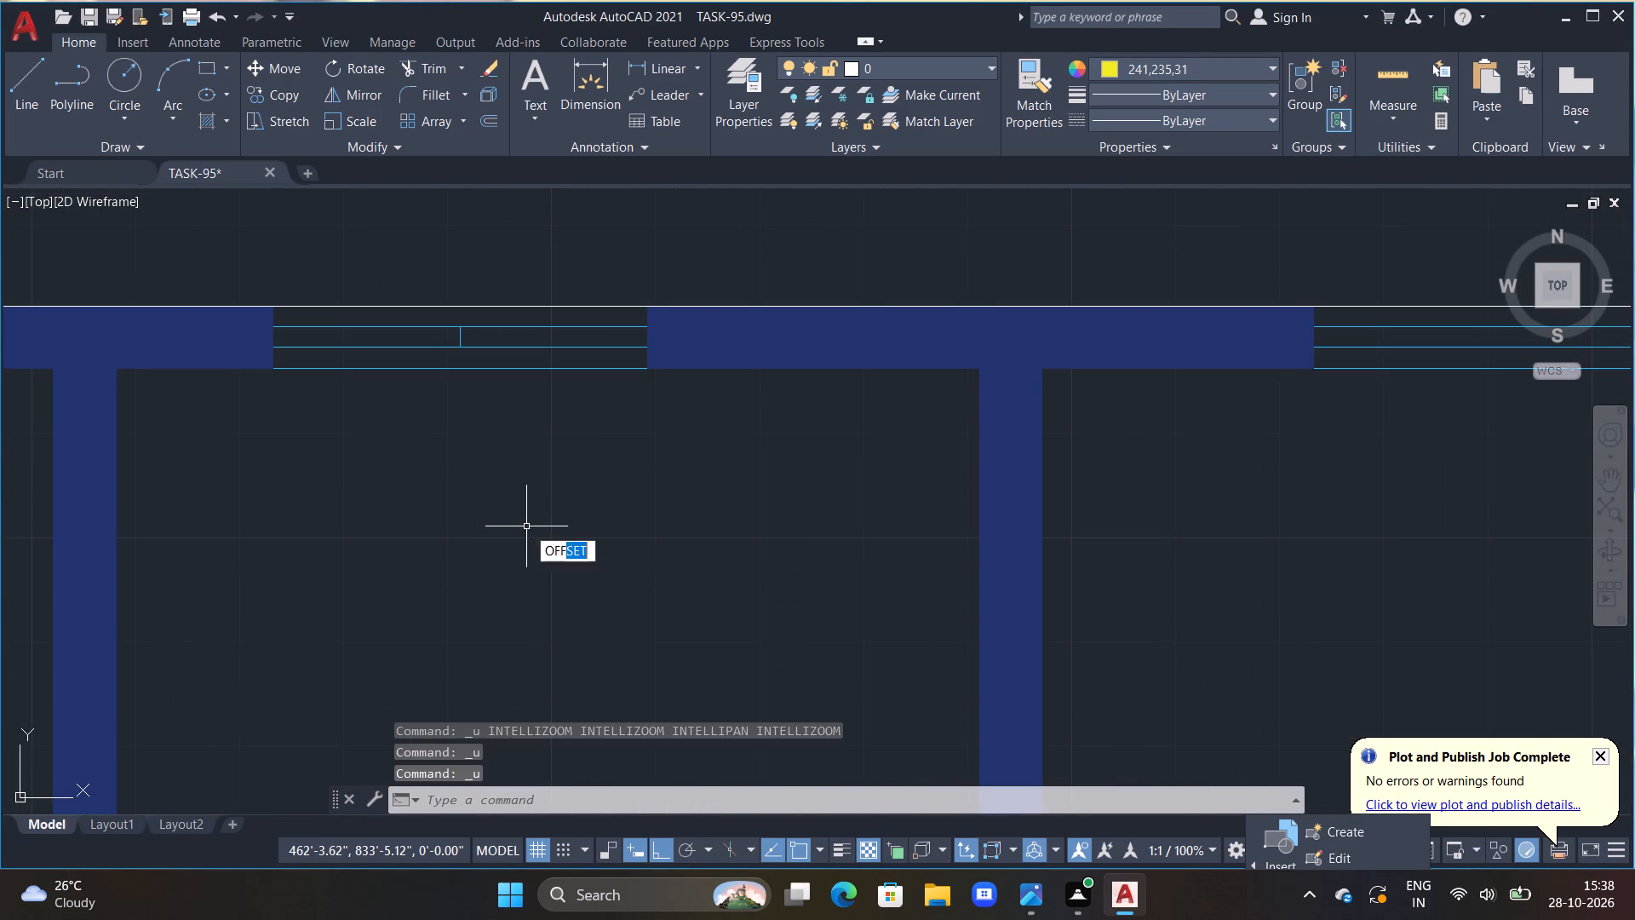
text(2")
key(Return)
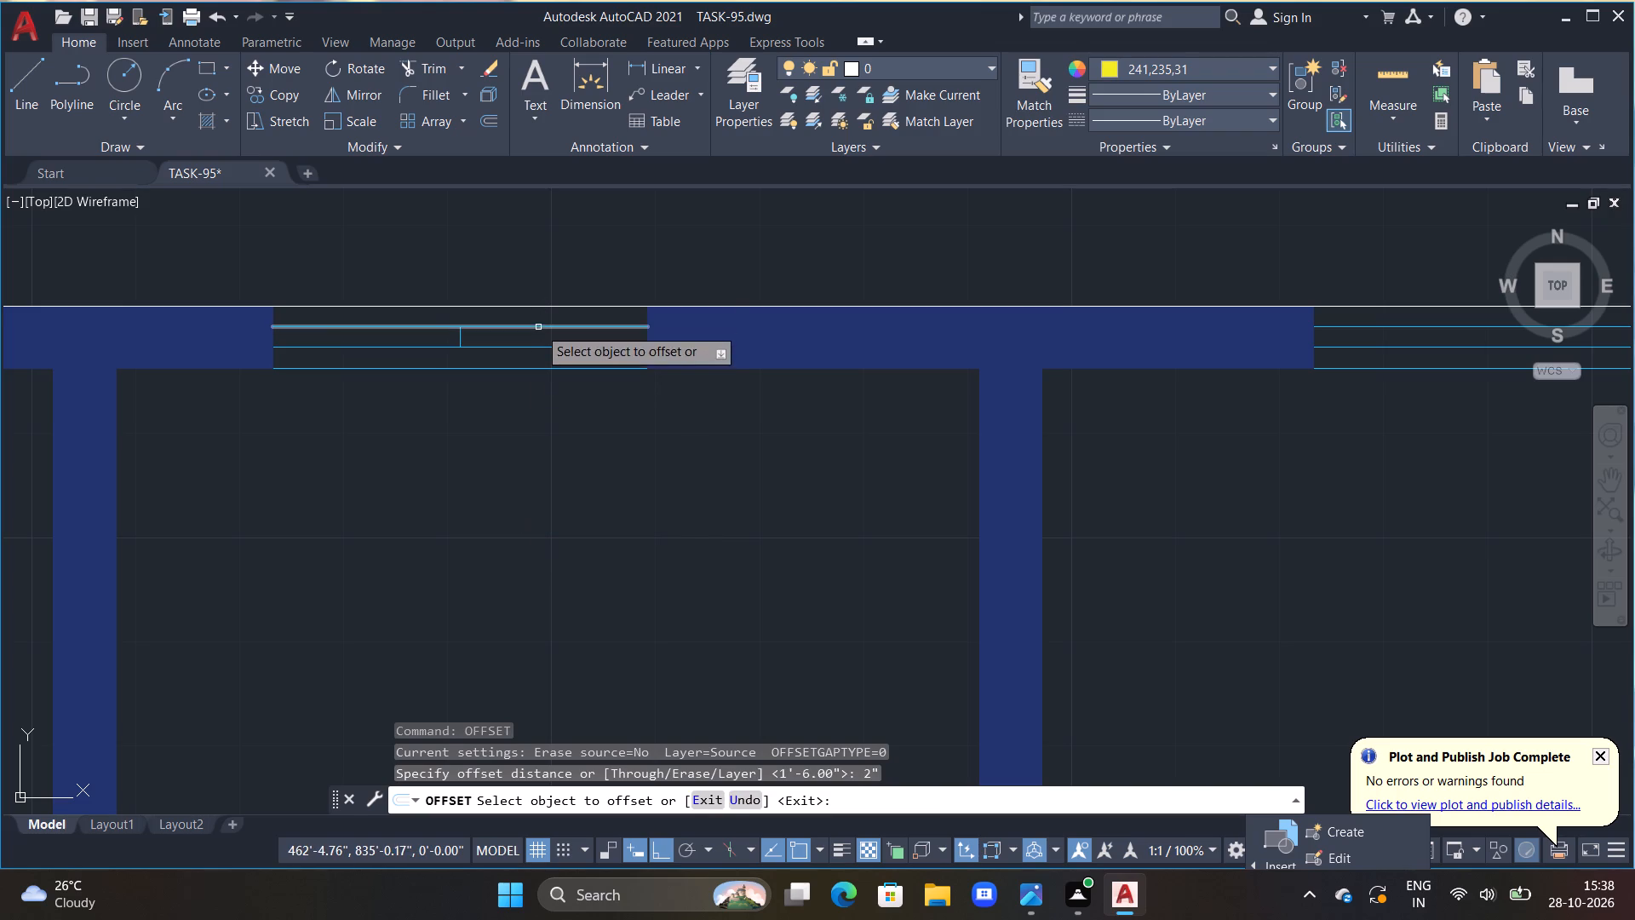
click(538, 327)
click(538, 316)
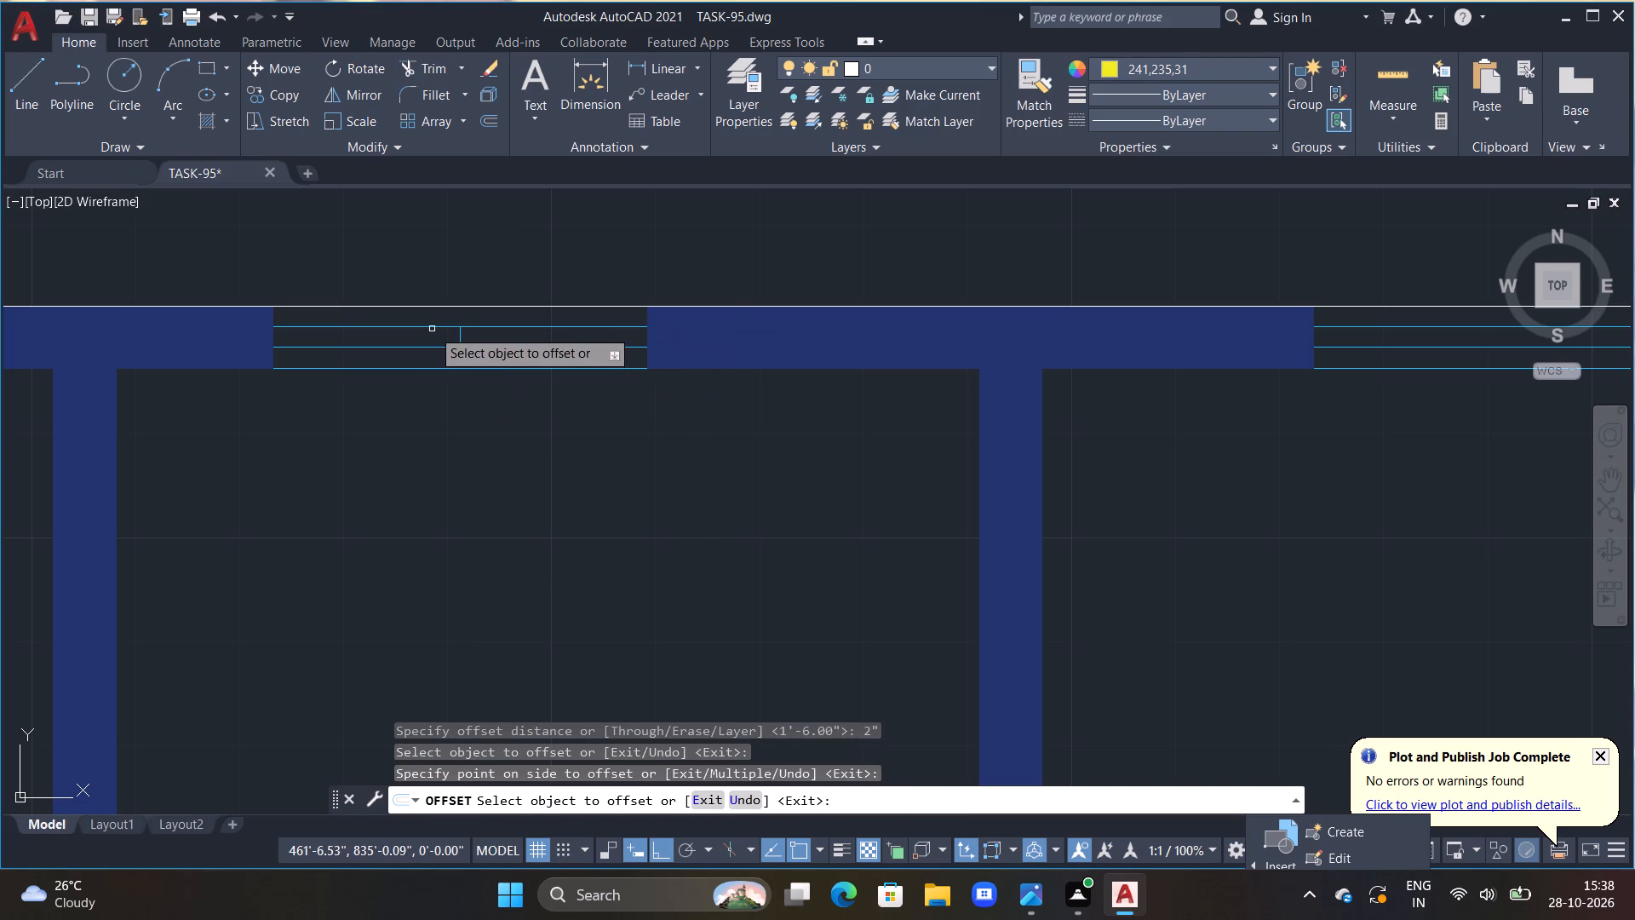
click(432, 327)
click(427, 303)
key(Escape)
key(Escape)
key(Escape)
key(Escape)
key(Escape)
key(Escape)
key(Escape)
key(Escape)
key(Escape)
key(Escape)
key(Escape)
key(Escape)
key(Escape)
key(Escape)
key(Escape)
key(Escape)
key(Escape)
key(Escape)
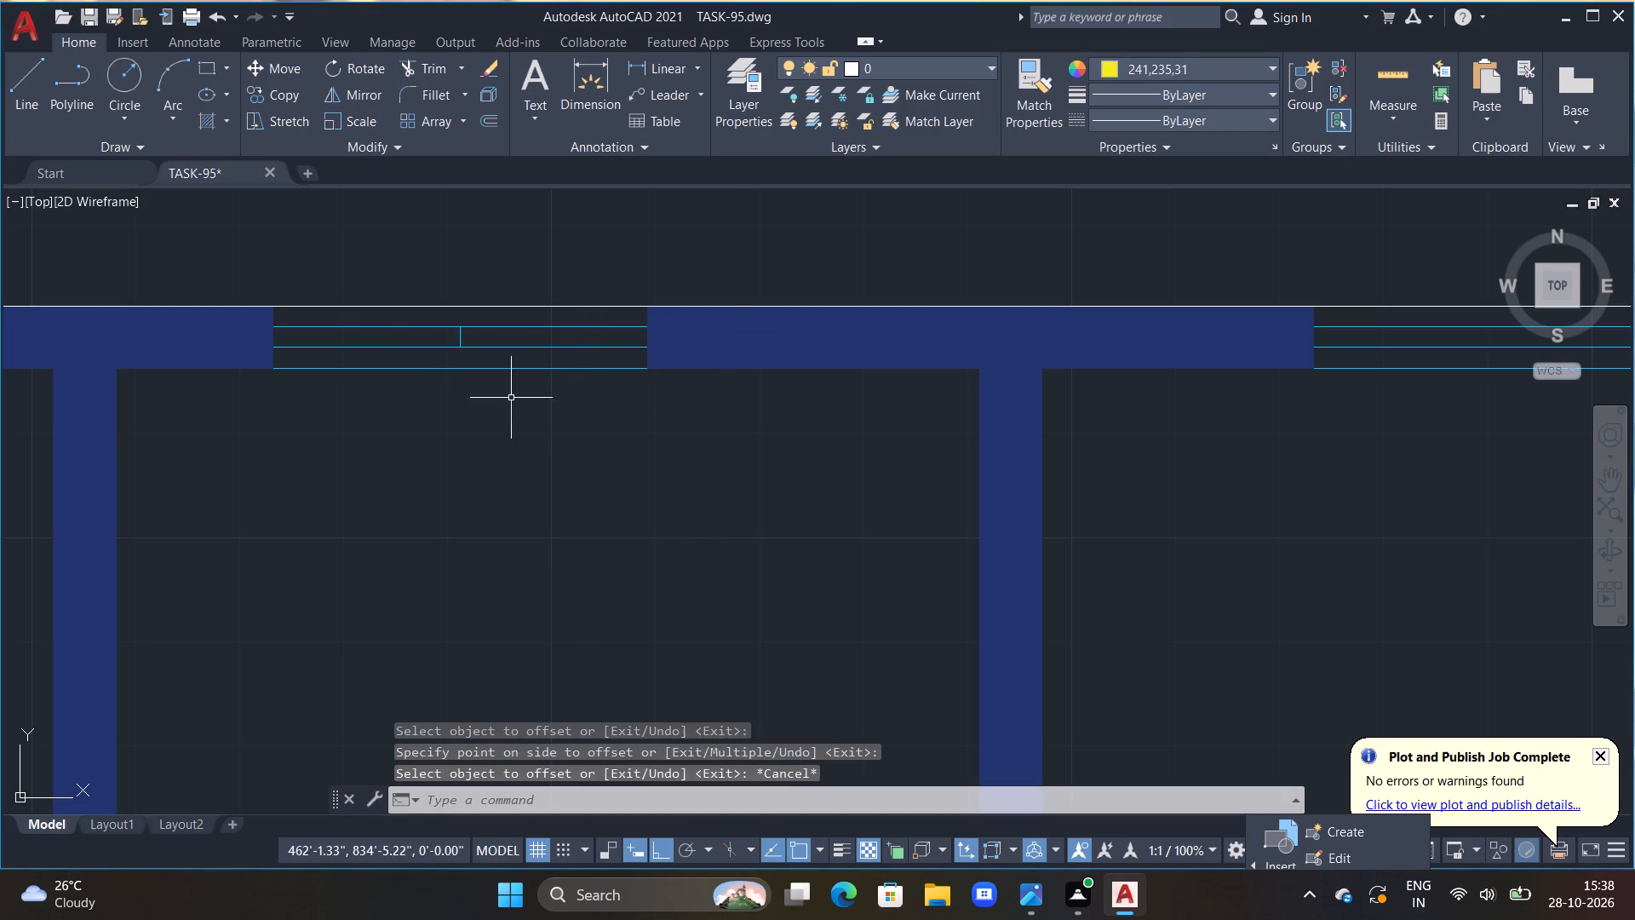
Set the drawing color to 140 and draw a line along the outer edge of the upper KITCHEN window, spanning its full width.
click(1124, 122)
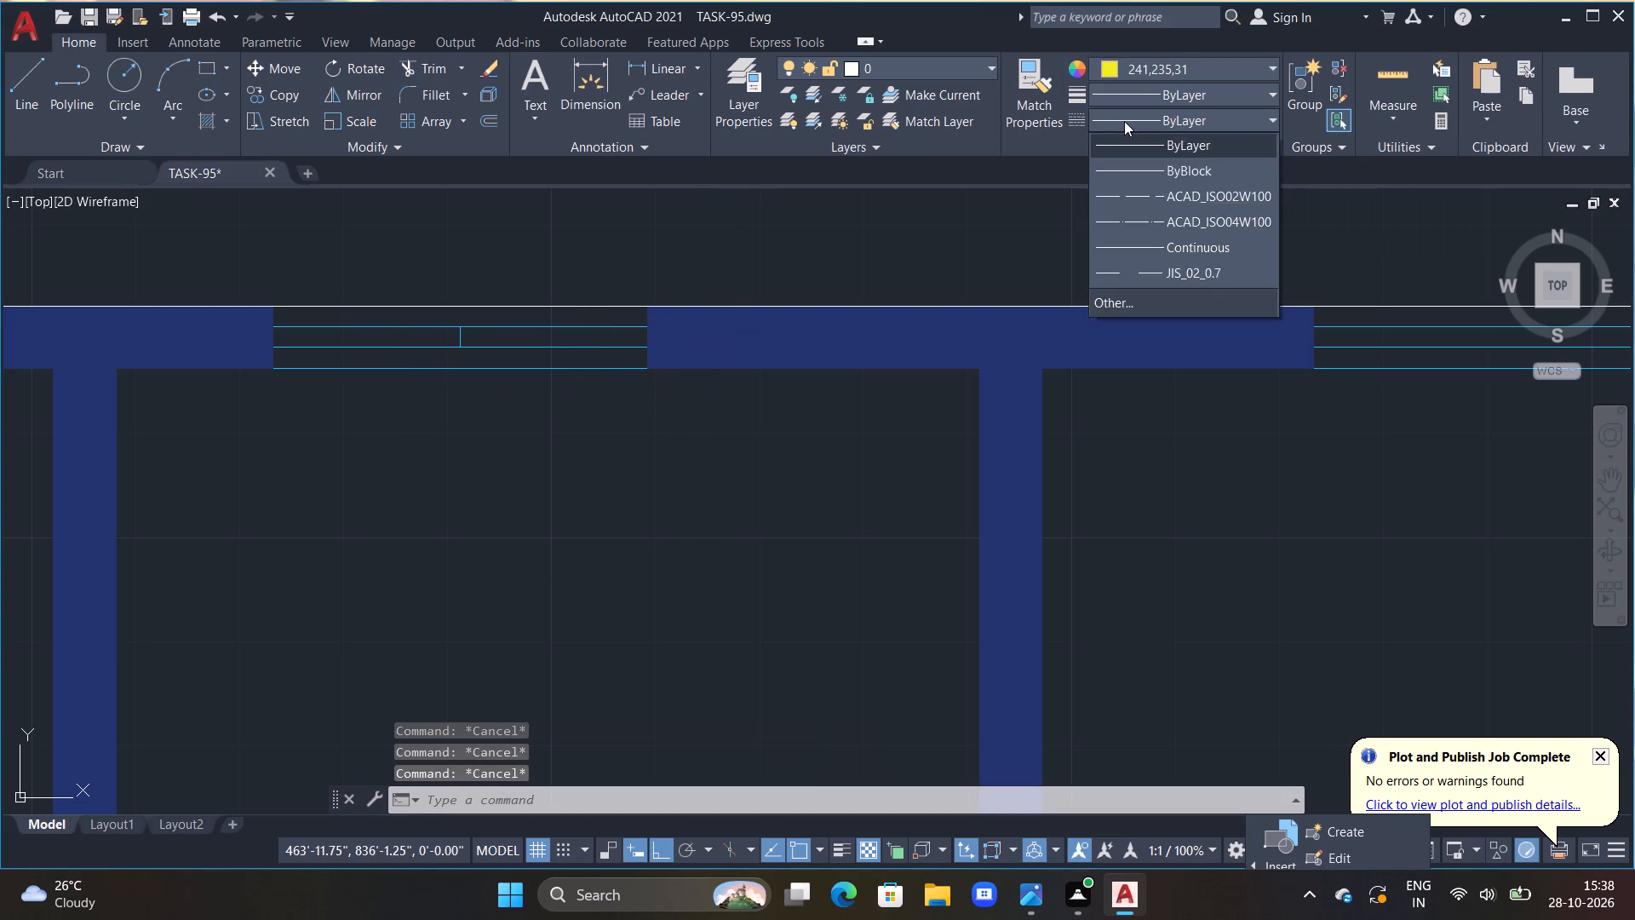
key(Escape)
double_click(1175, 65)
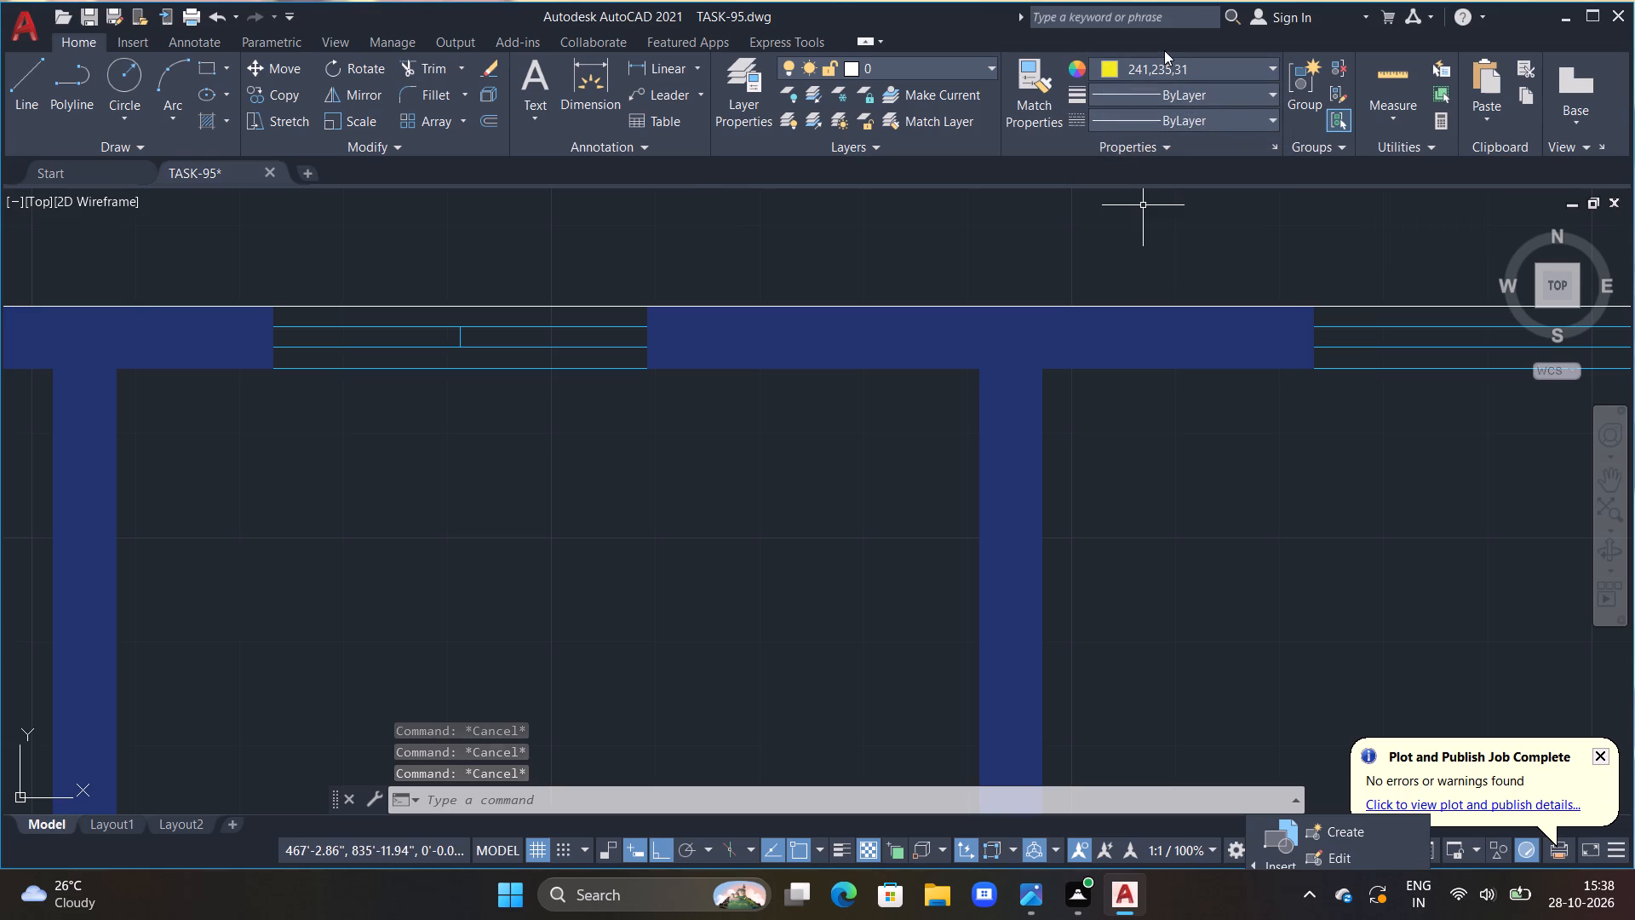
click(1161, 66)
click(1099, 328)
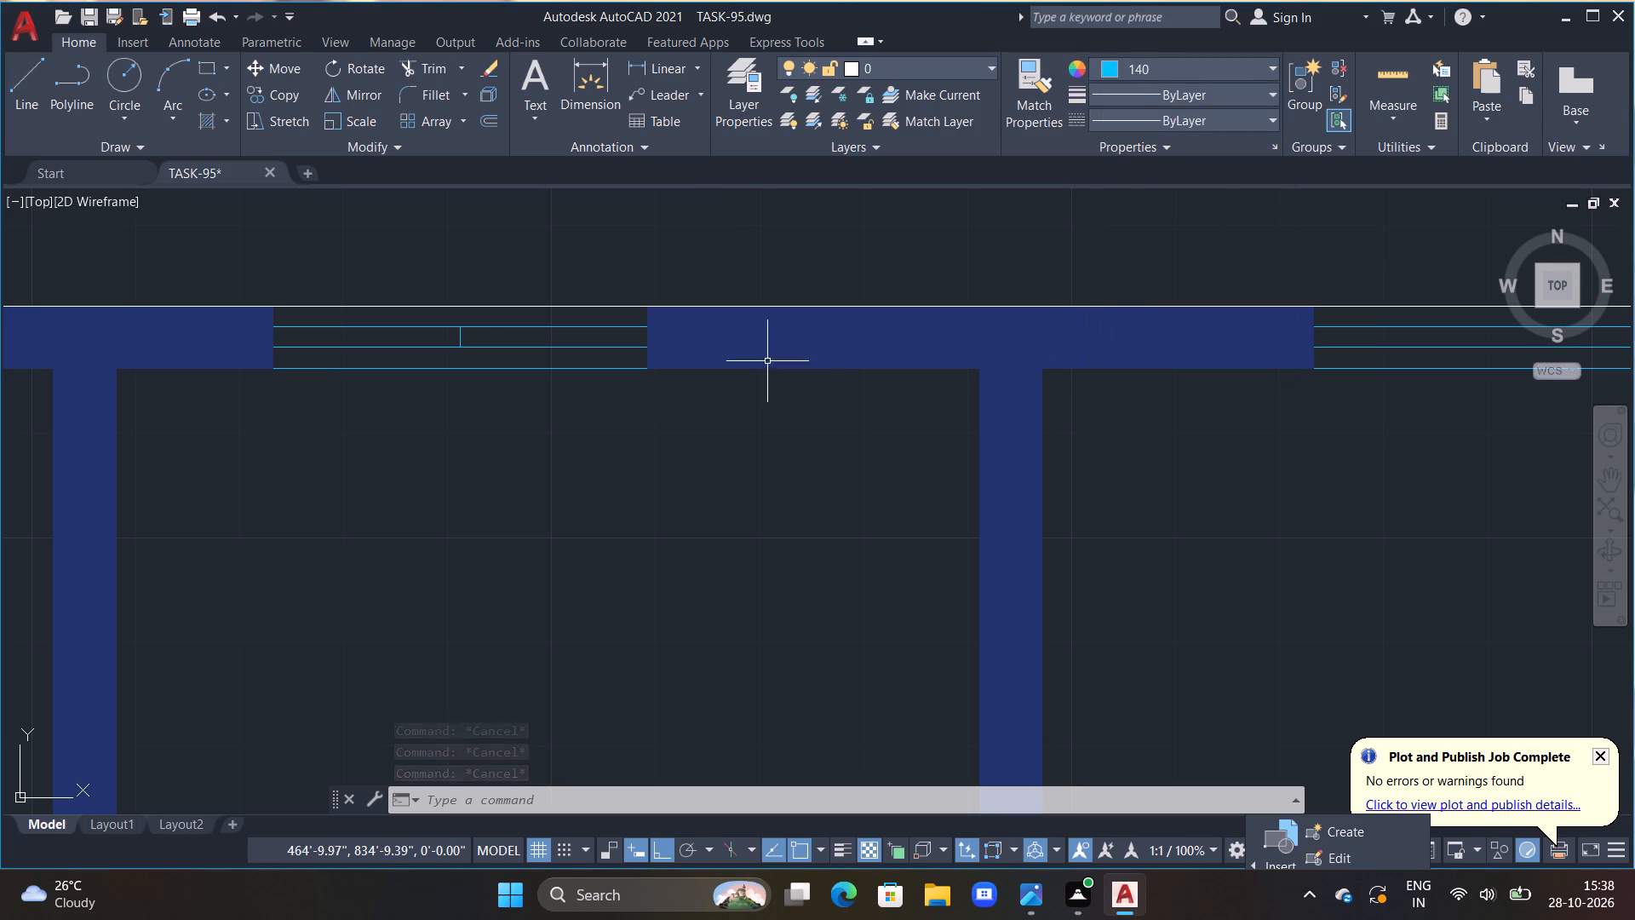
text(l)
key(space)
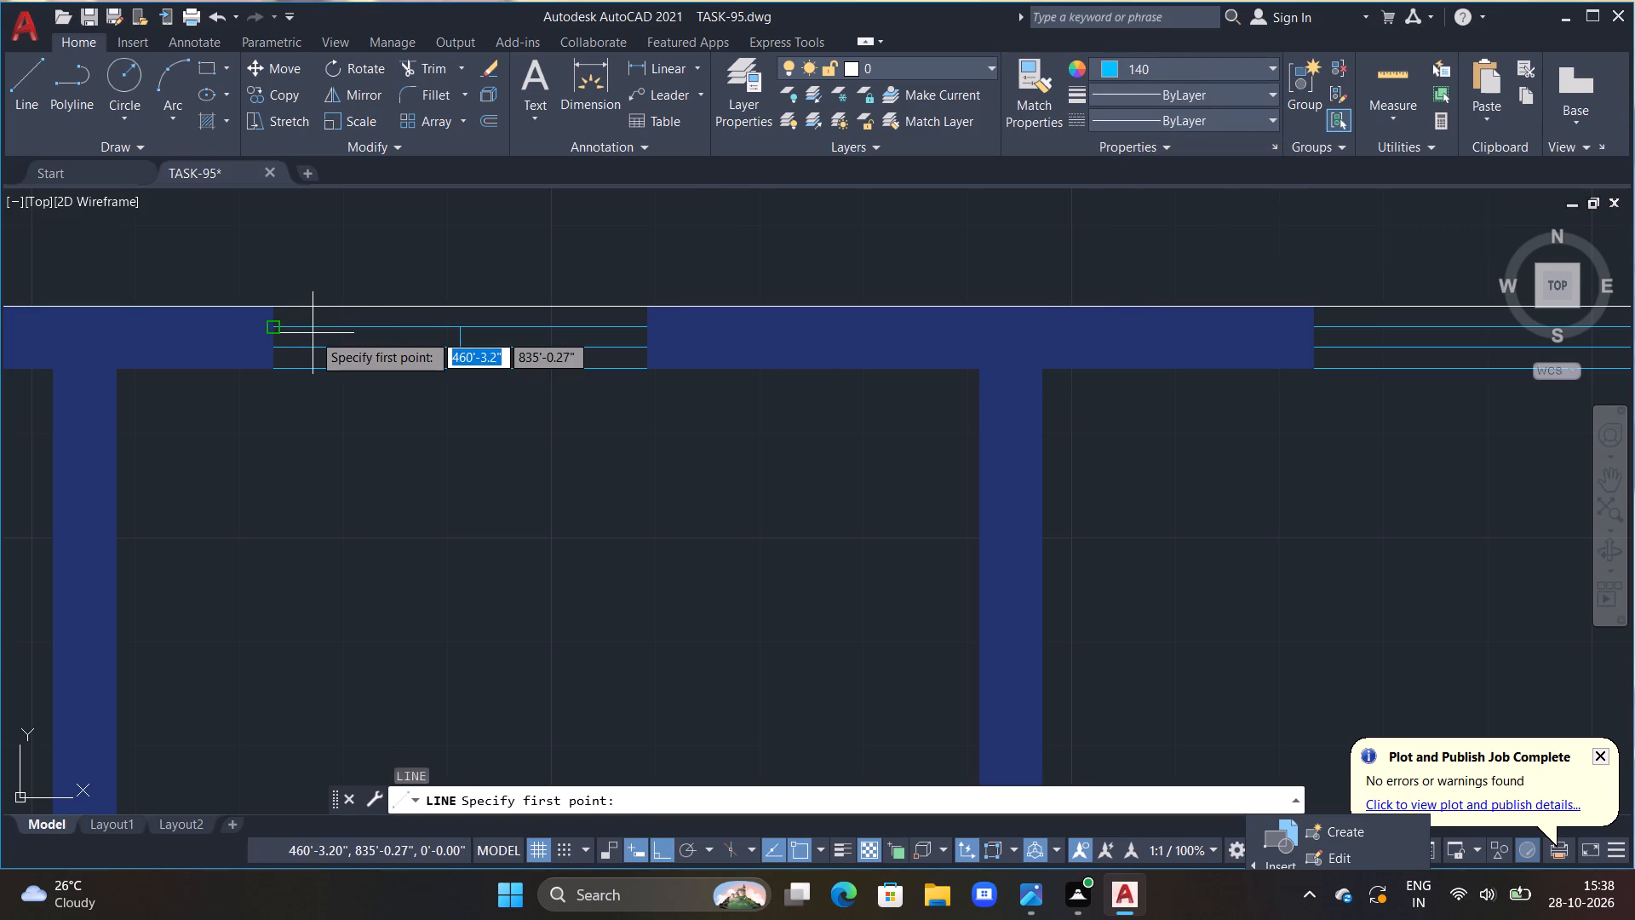
drag(275, 308, 283, 308)
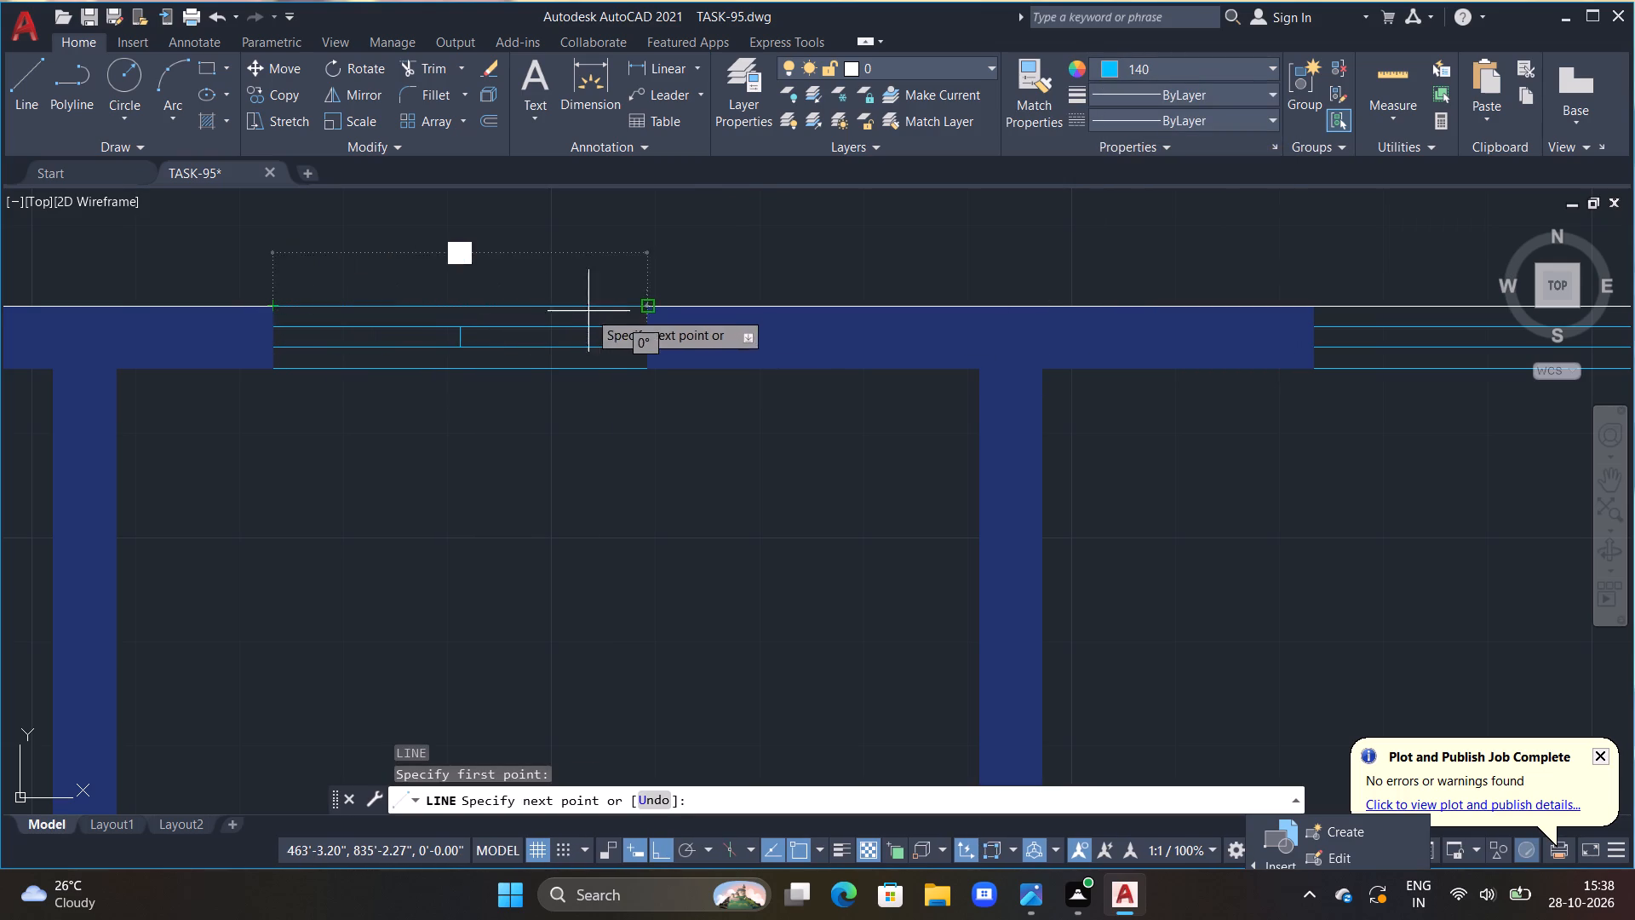
click(647, 309)
key(Escape)
Draw a line over the remaining white part of the outer edge of the M.BED window beside the KITCHEN, starting at its west corner.
scroll(591, 406, down, 2)
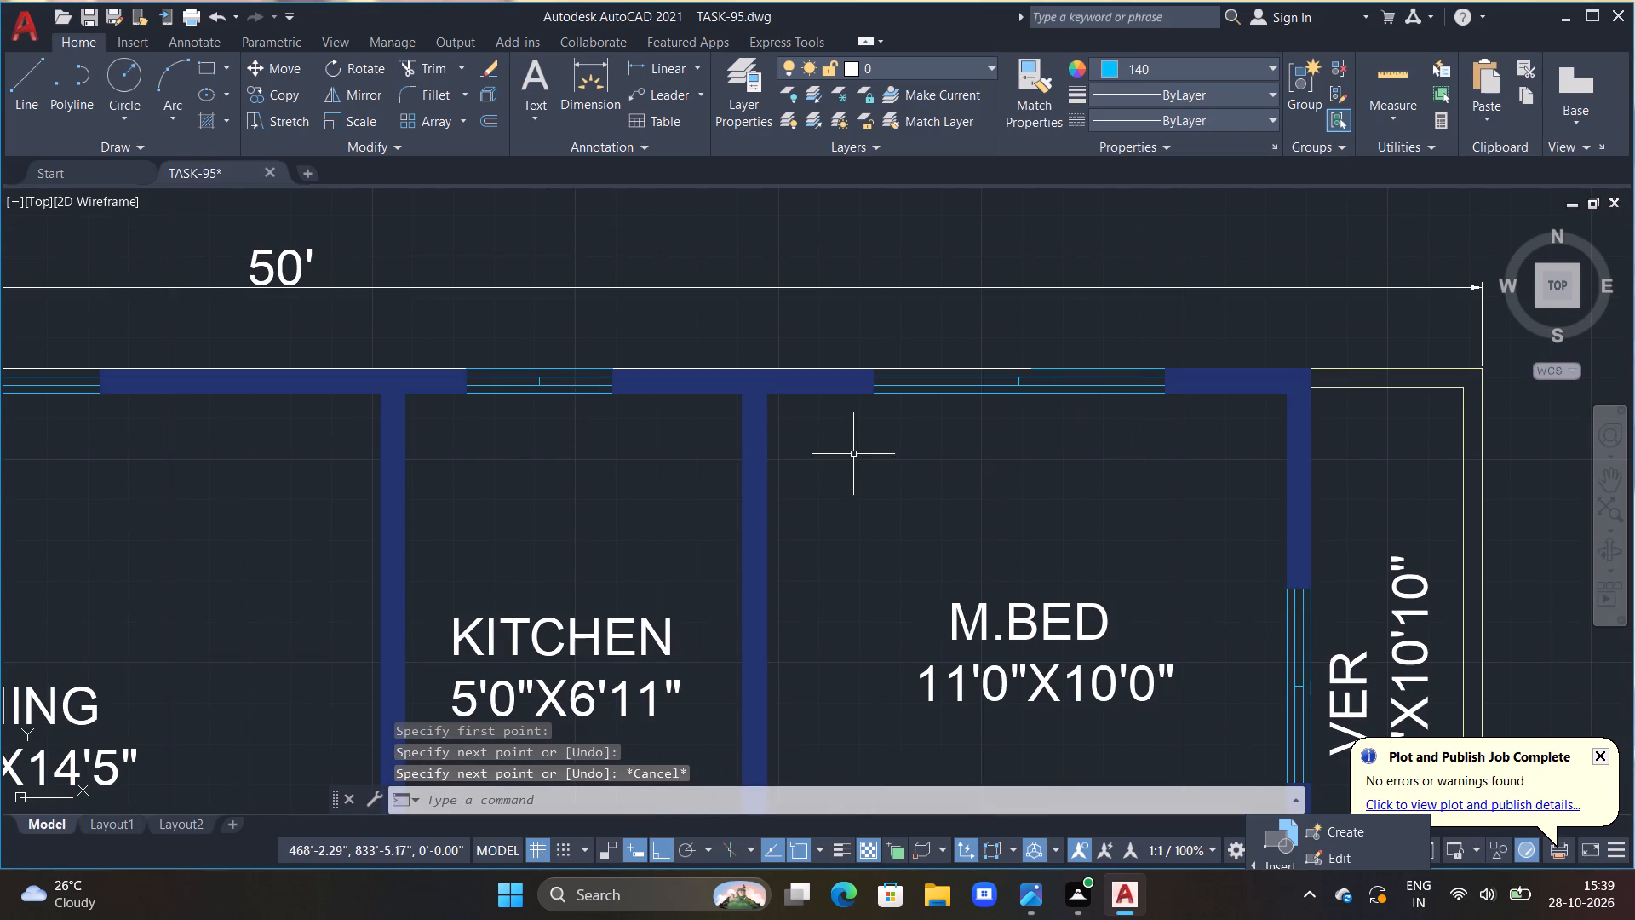
middle_drag(863, 441, 418, 492)
scroll(527, 462, up, 1)
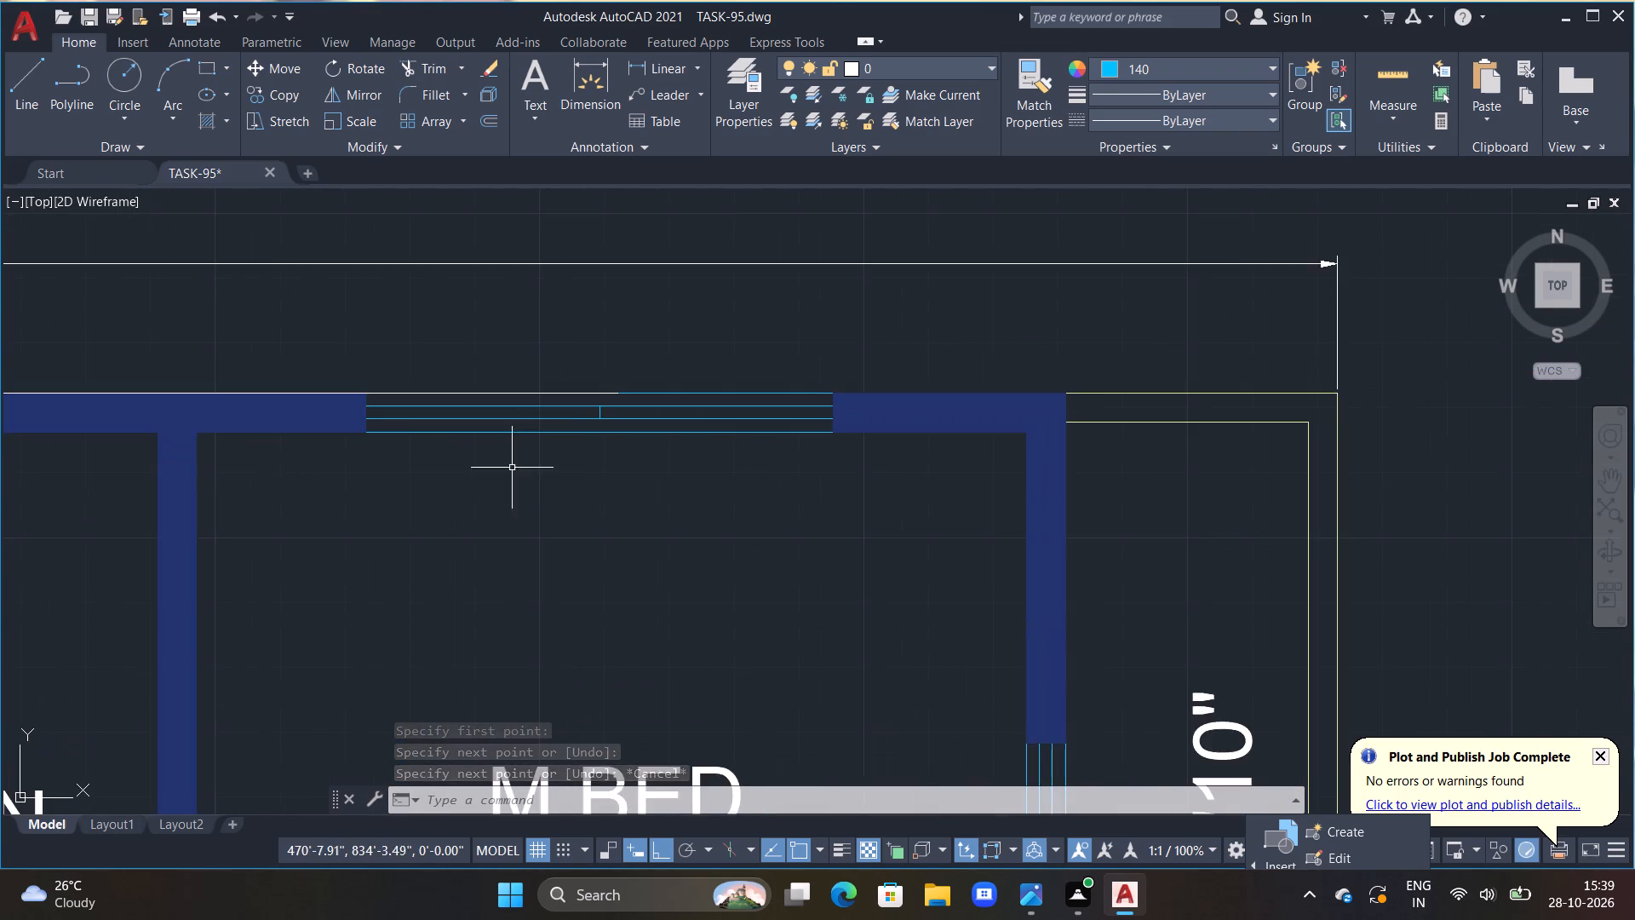
scroll(501, 469, up, 1)
text(l)
key(space)
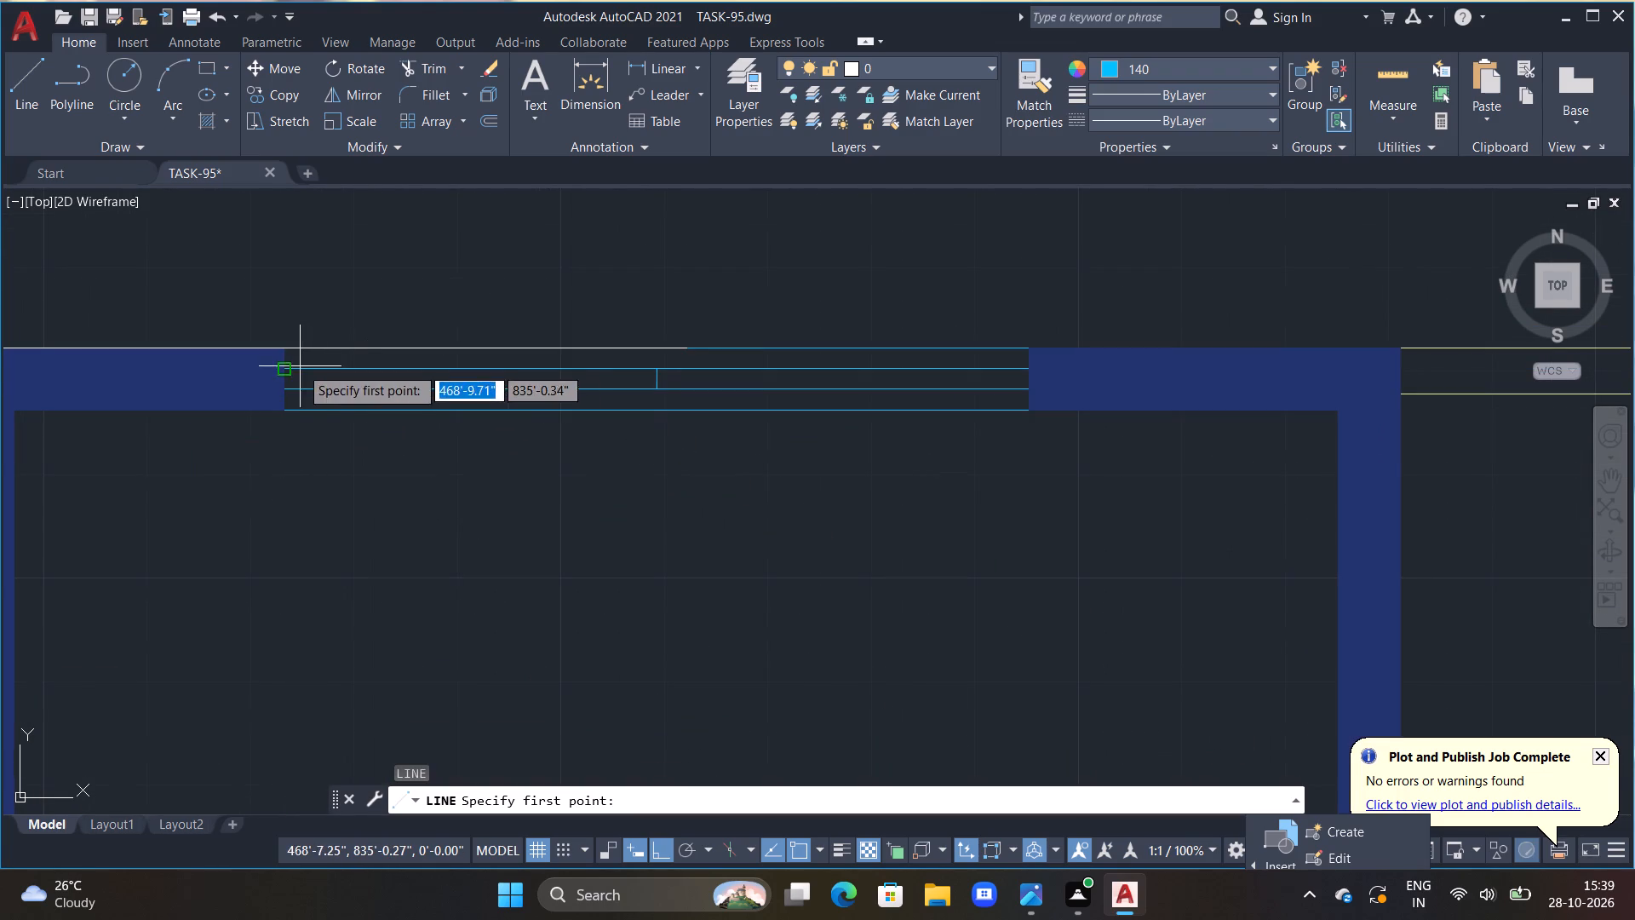
click(281, 351)
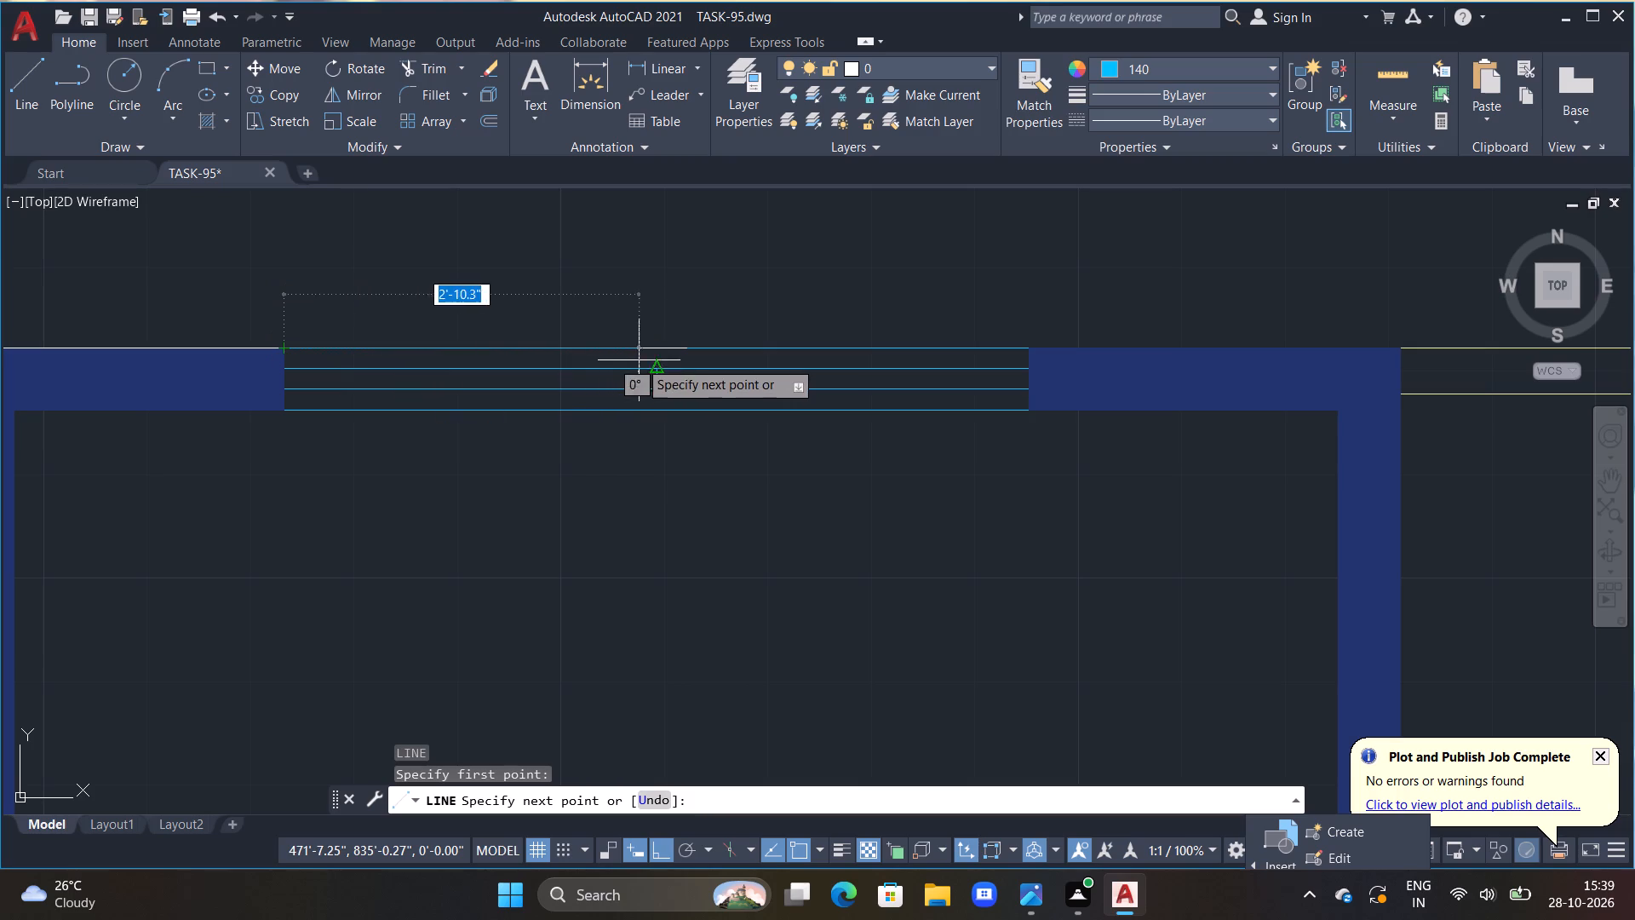
click(681, 348)
key(Escape)
Draw a 5' line along the outer edge of the upper DINING window, from one side of the opening to the other.
scroll(680, 366, down, 3)
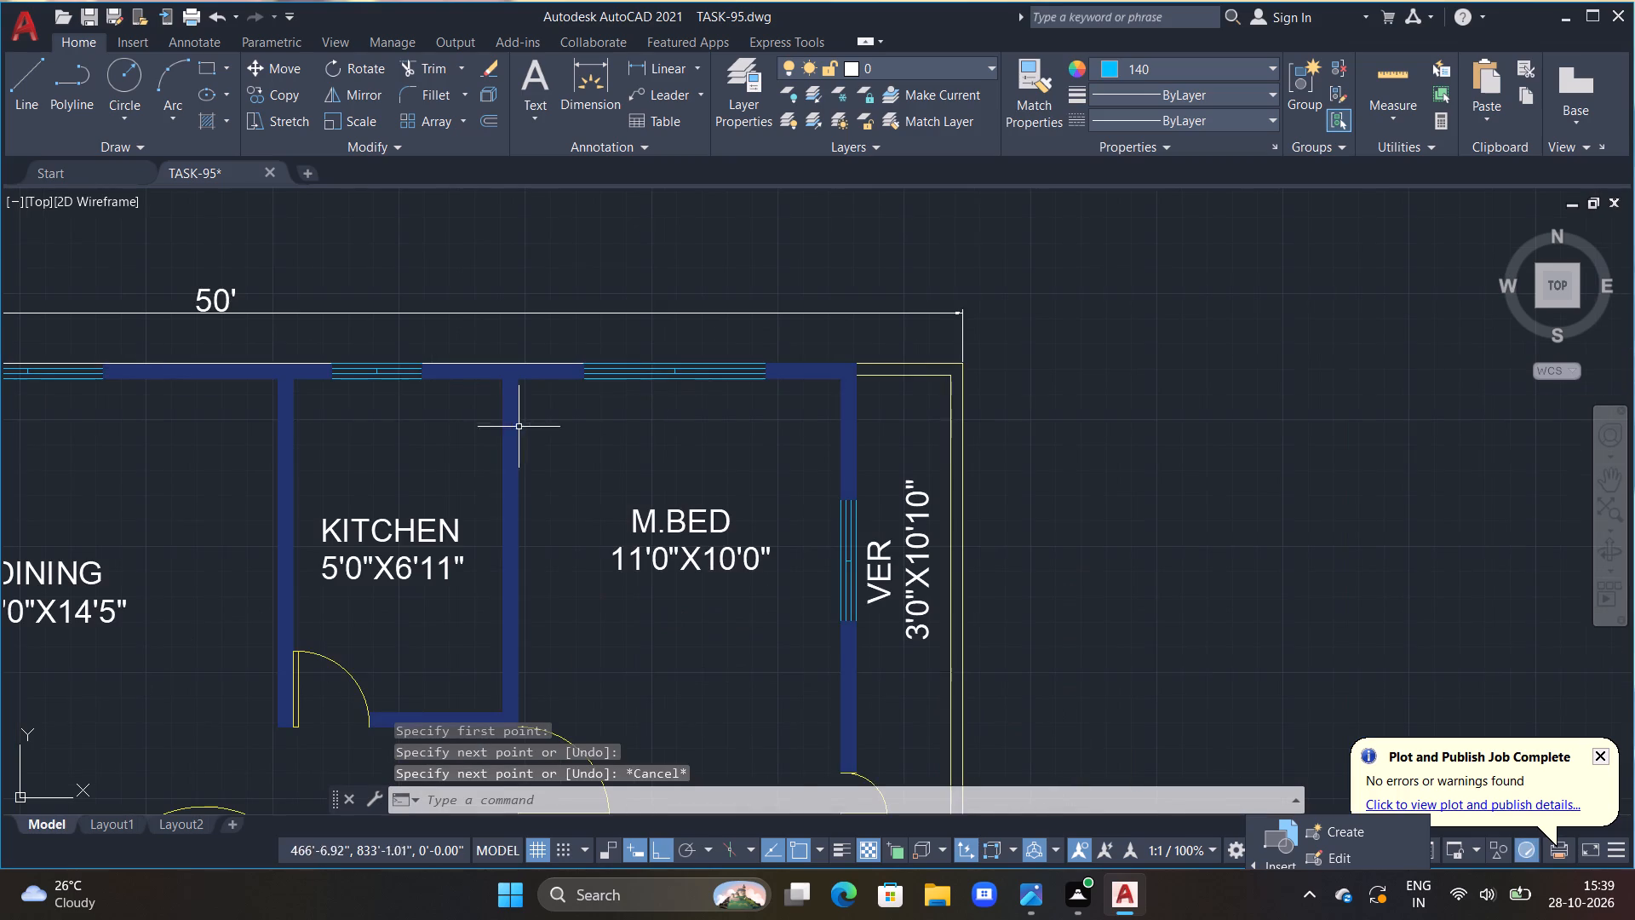
middle_drag(393, 416, 955, 410)
scroll(959, 373, up, 1)
scroll(610, 430, down, 2)
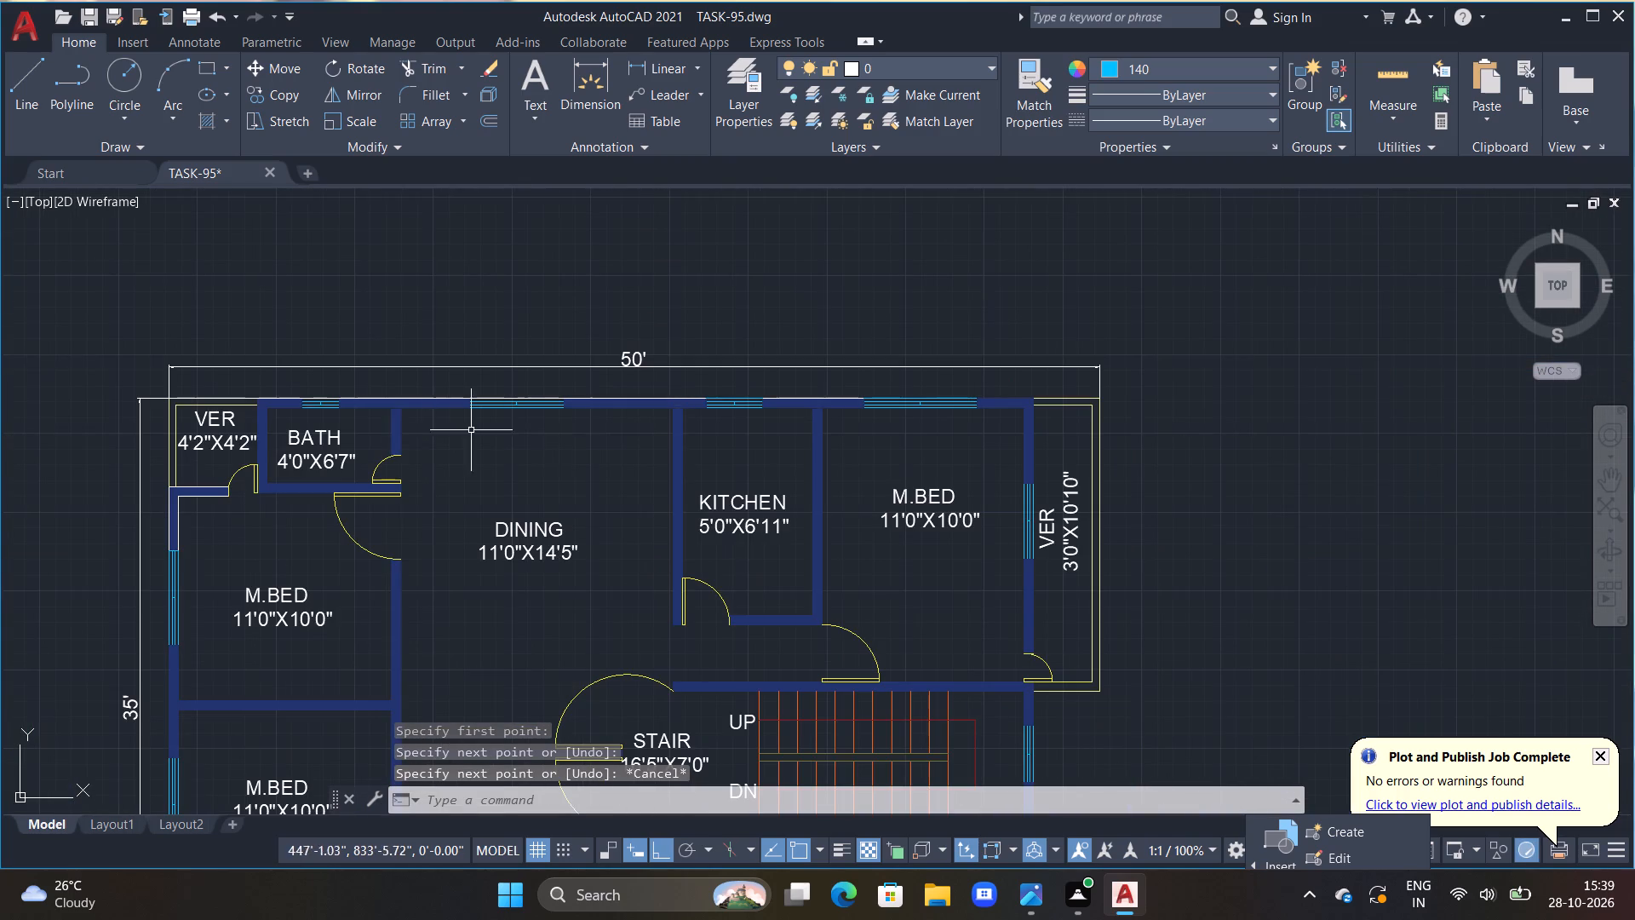
scroll(335, 424, up, 2)
scroll(721, 417, up, 1)
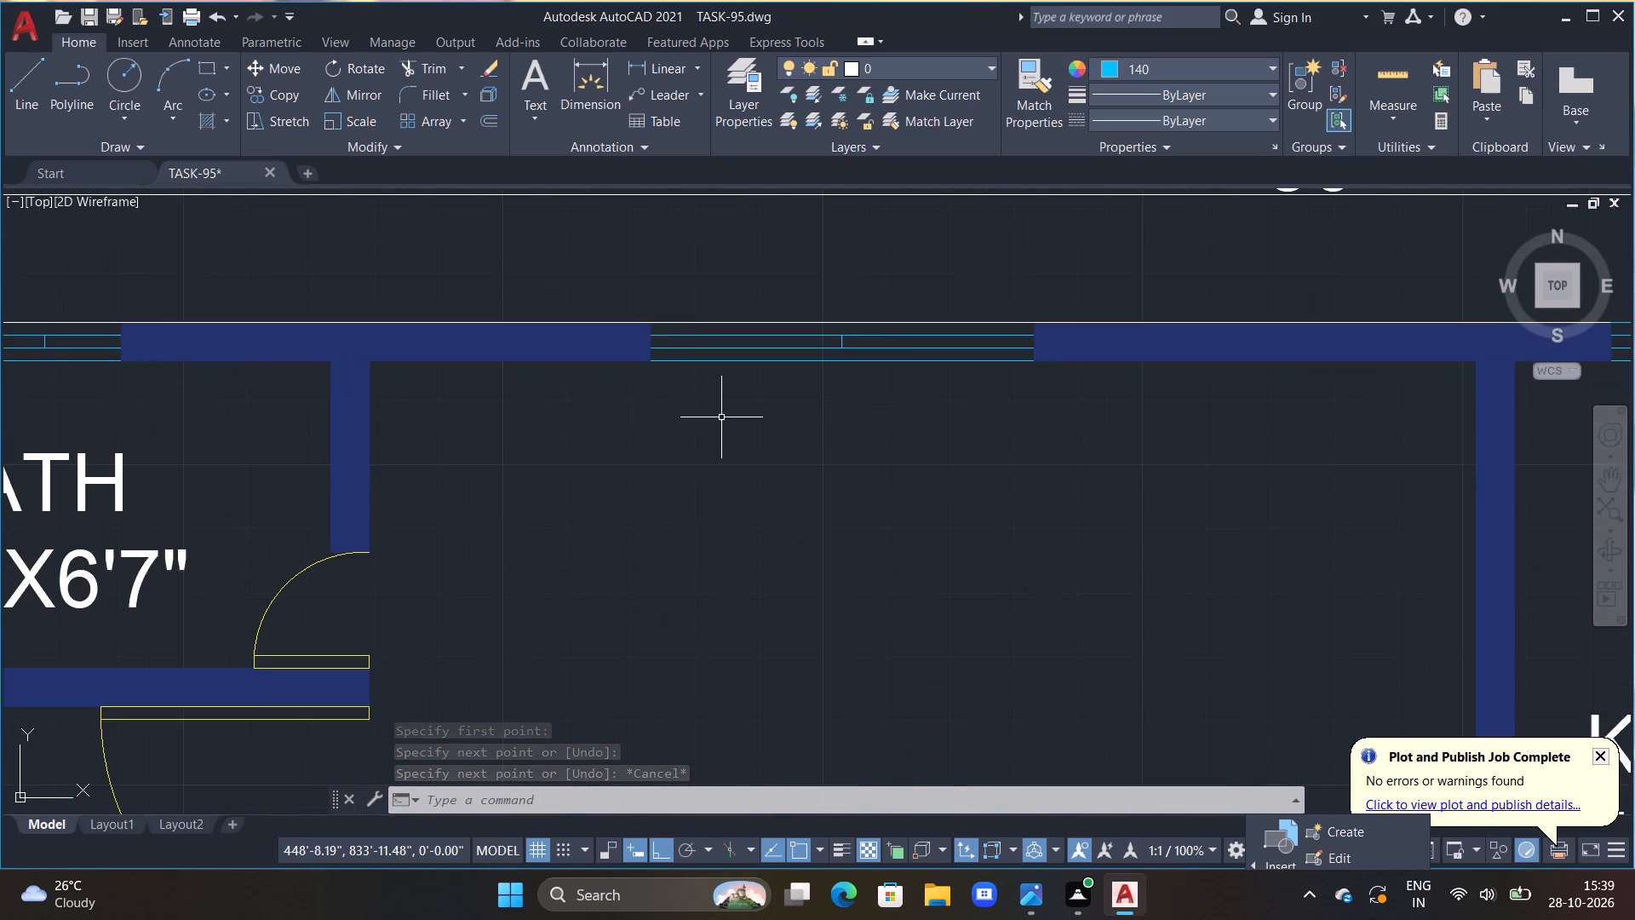
middle_drag(726, 429, 724, 572)
text(l)
key(space)
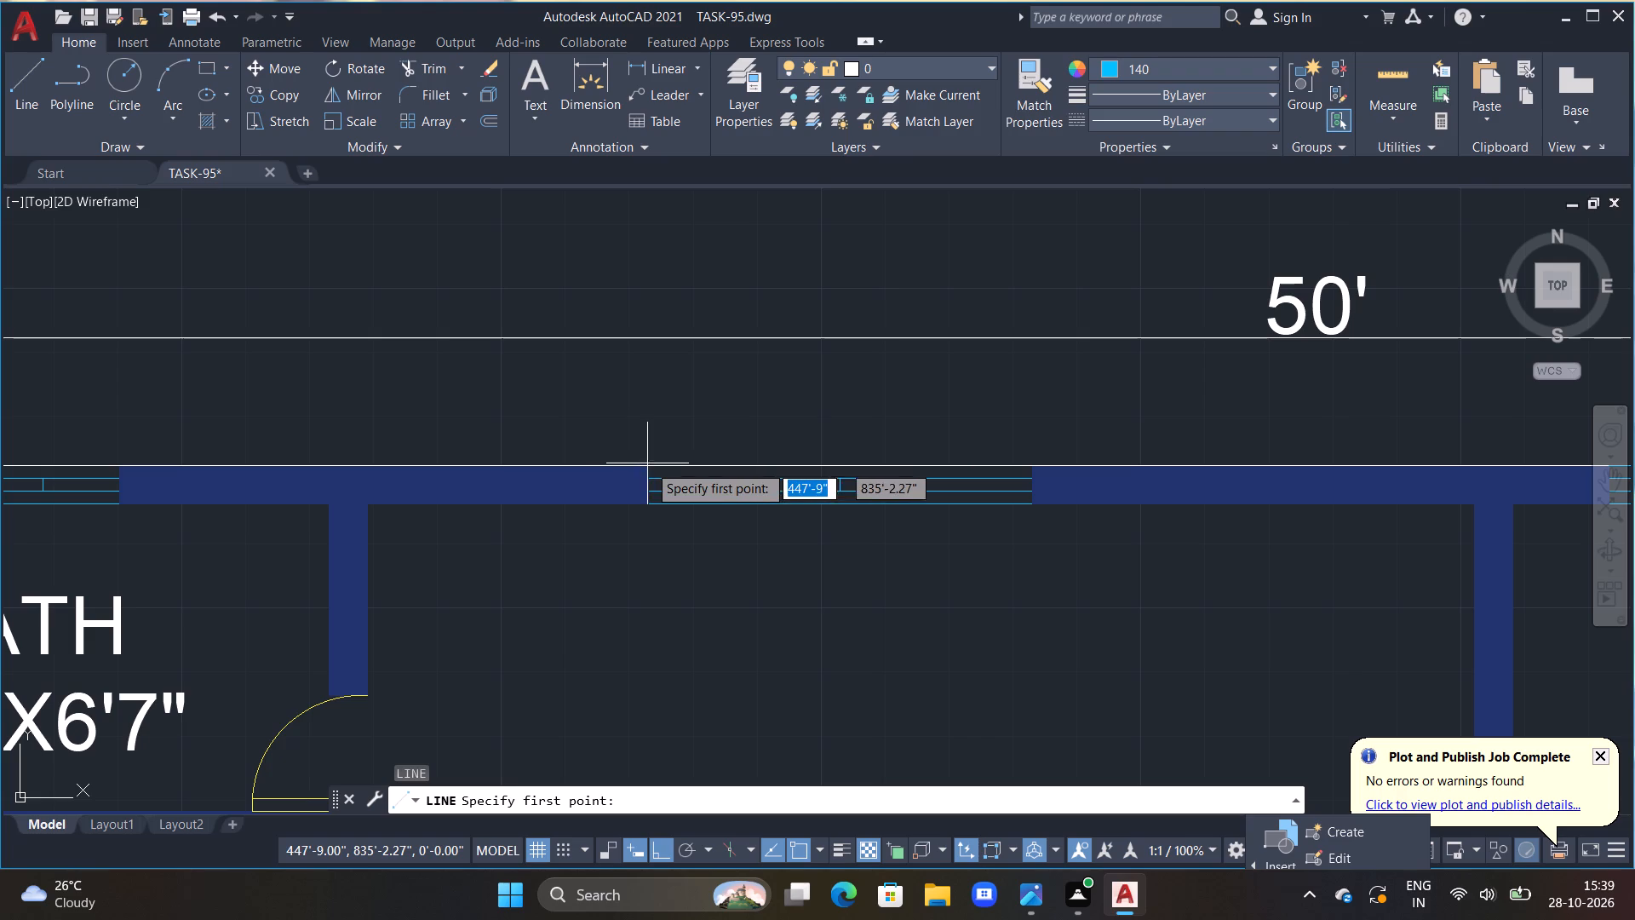
click(652, 466)
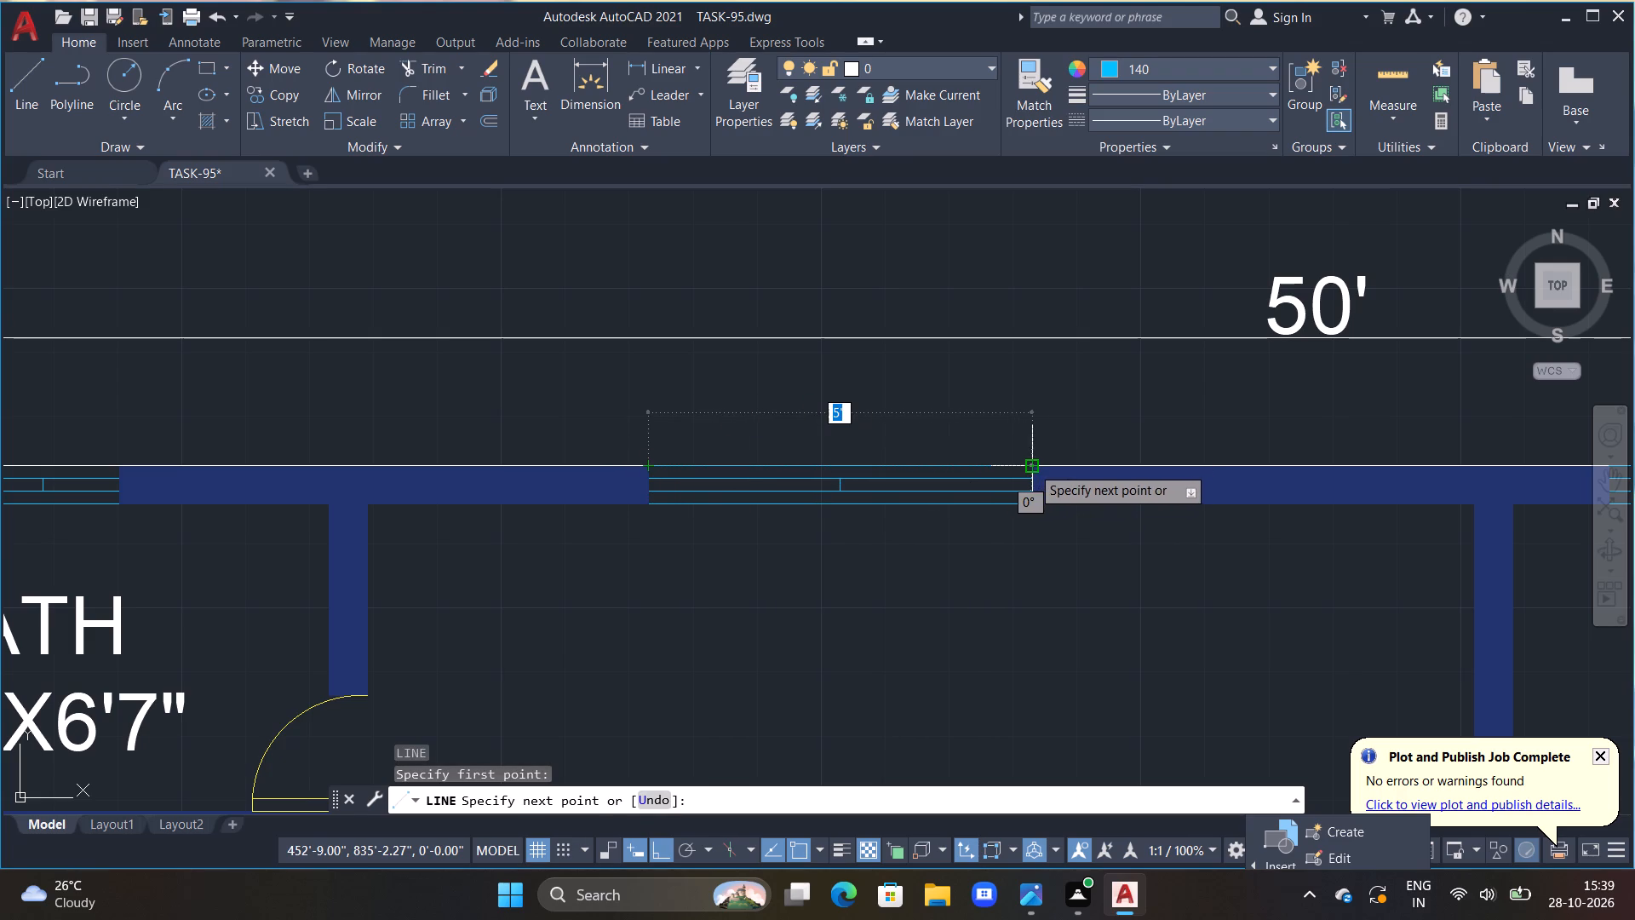
click(1031, 466)
key(Escape)
Draw a line along the outer edge of the 4'0"X6'7" BATH window in the upper exterior wall, spanning its full width.
scroll(1020, 492, down, 2)
scroll(731, 535, up, 2)
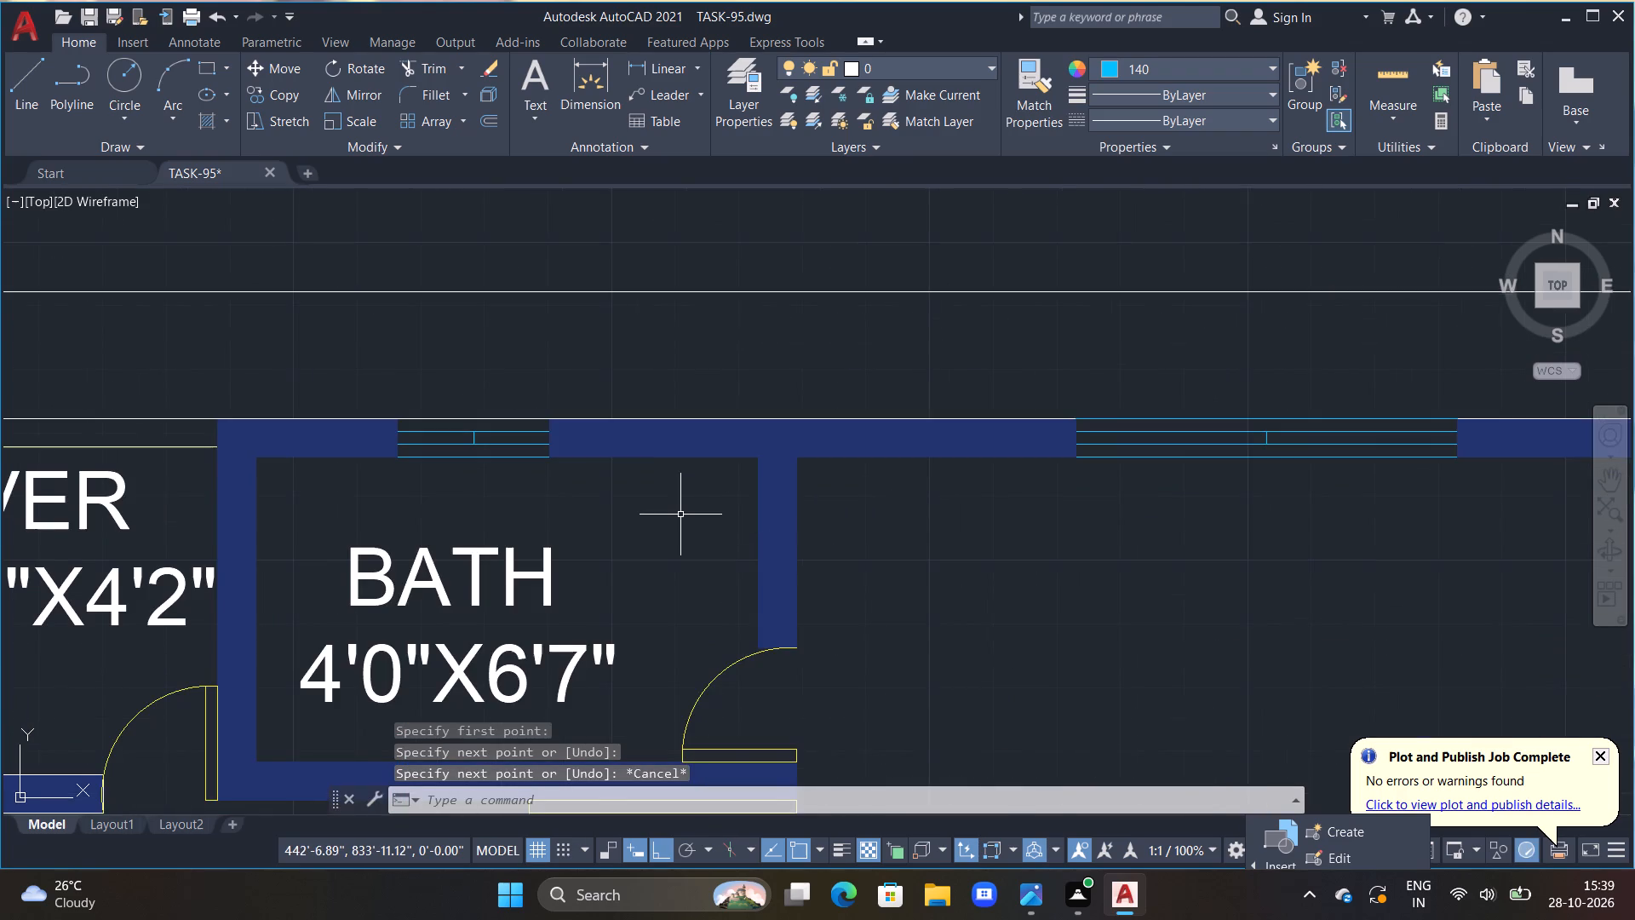
middle_drag(680, 515, 695, 543)
scroll(632, 510, up, 1)
text(l)
key(space)
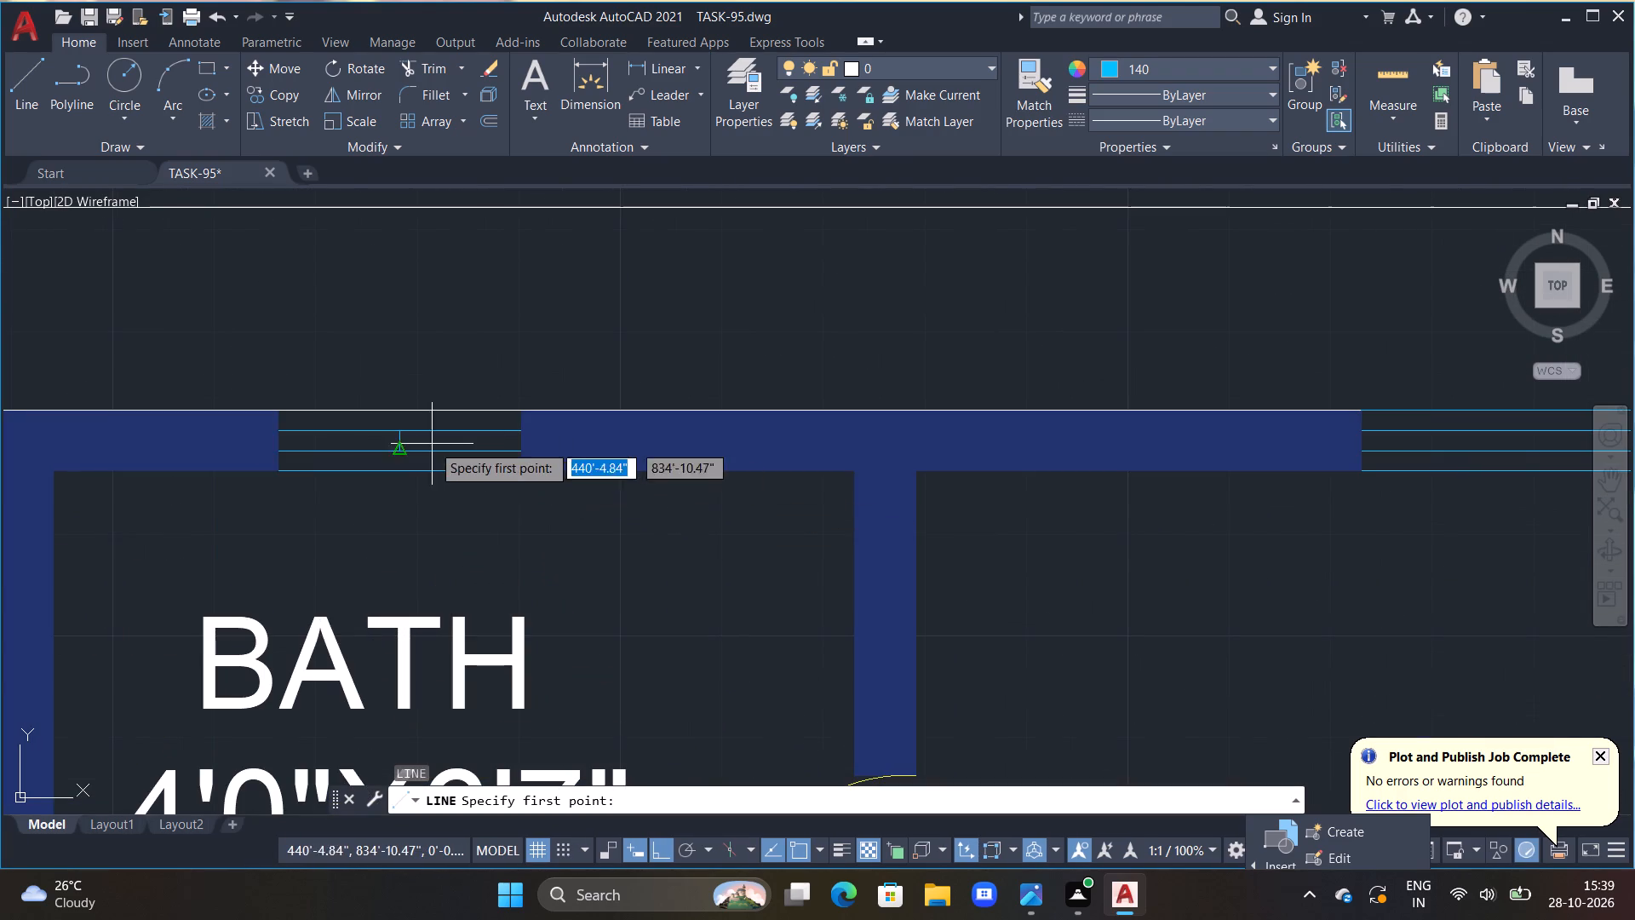
click(278, 413)
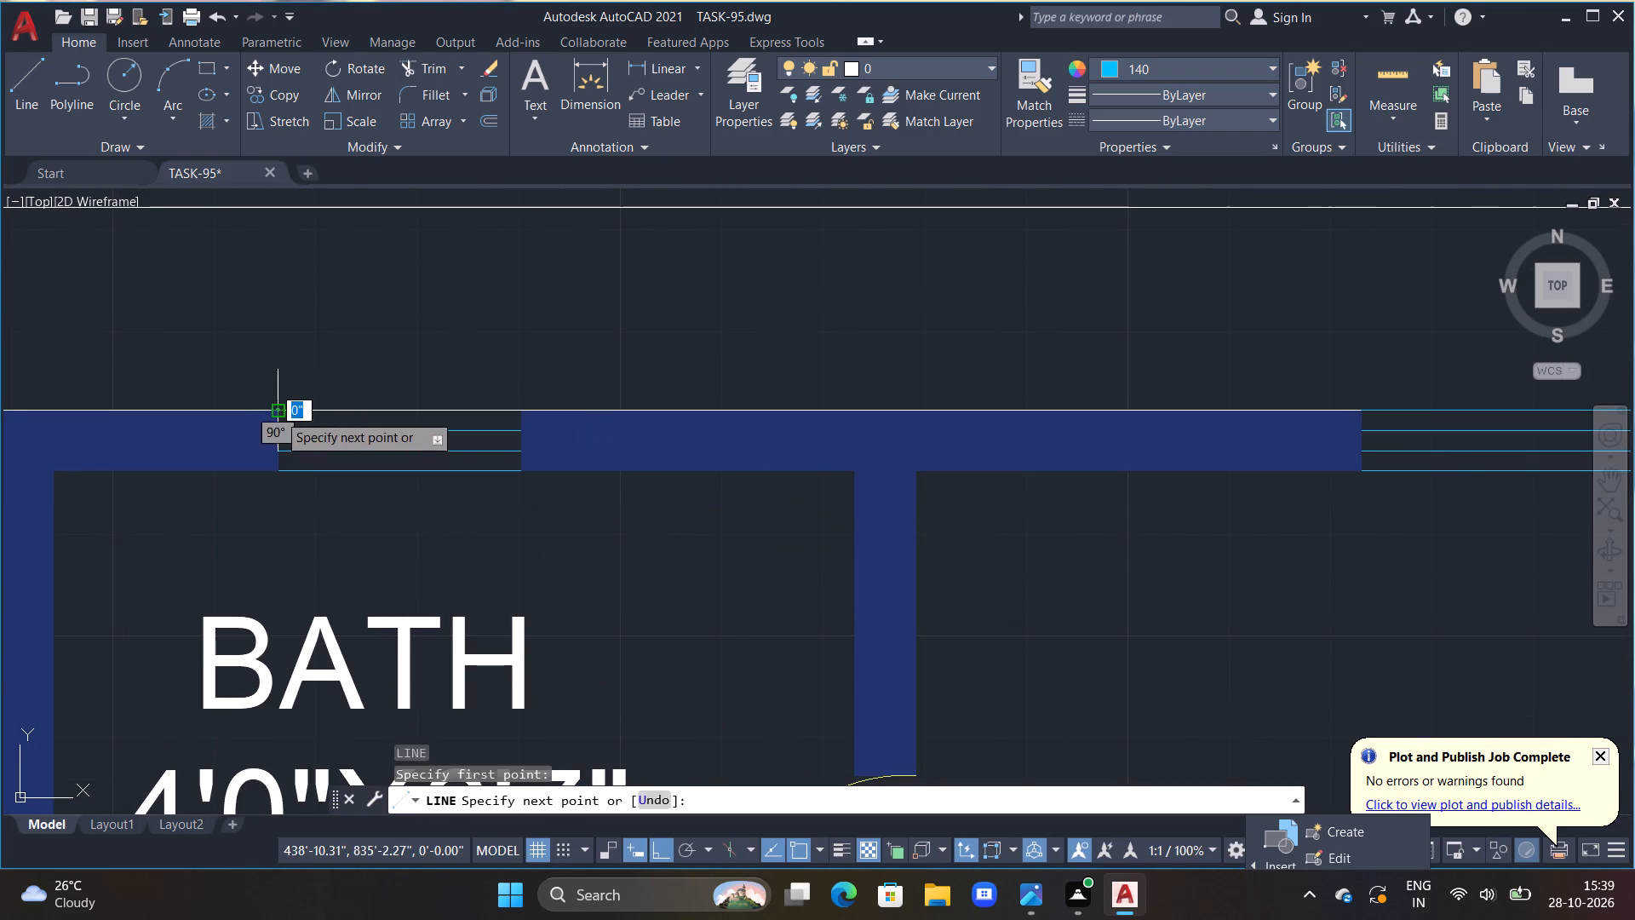
click(523, 413)
key(Escape)
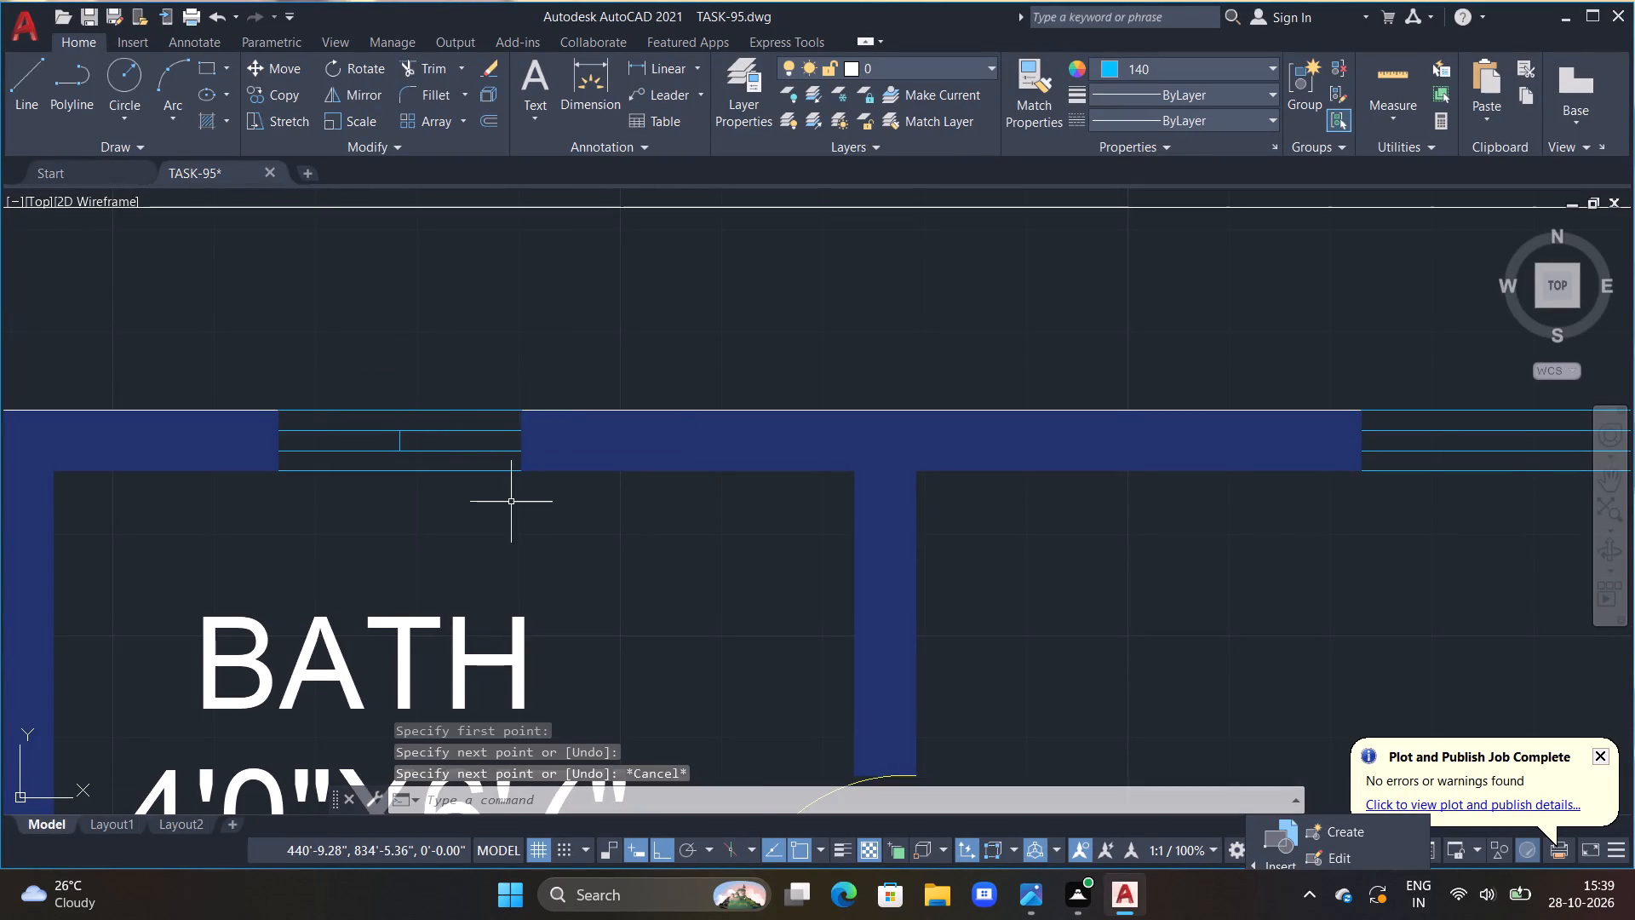
Draw a 6" line closing the lower end of the window in the west wall of the 11'0"X10'0" M.BED.
scroll(510, 524, down, 1)
middle_drag(589, 517, 706, 308)
scroll(692, 387, down, 1)
scroll(614, 620, down, 1)
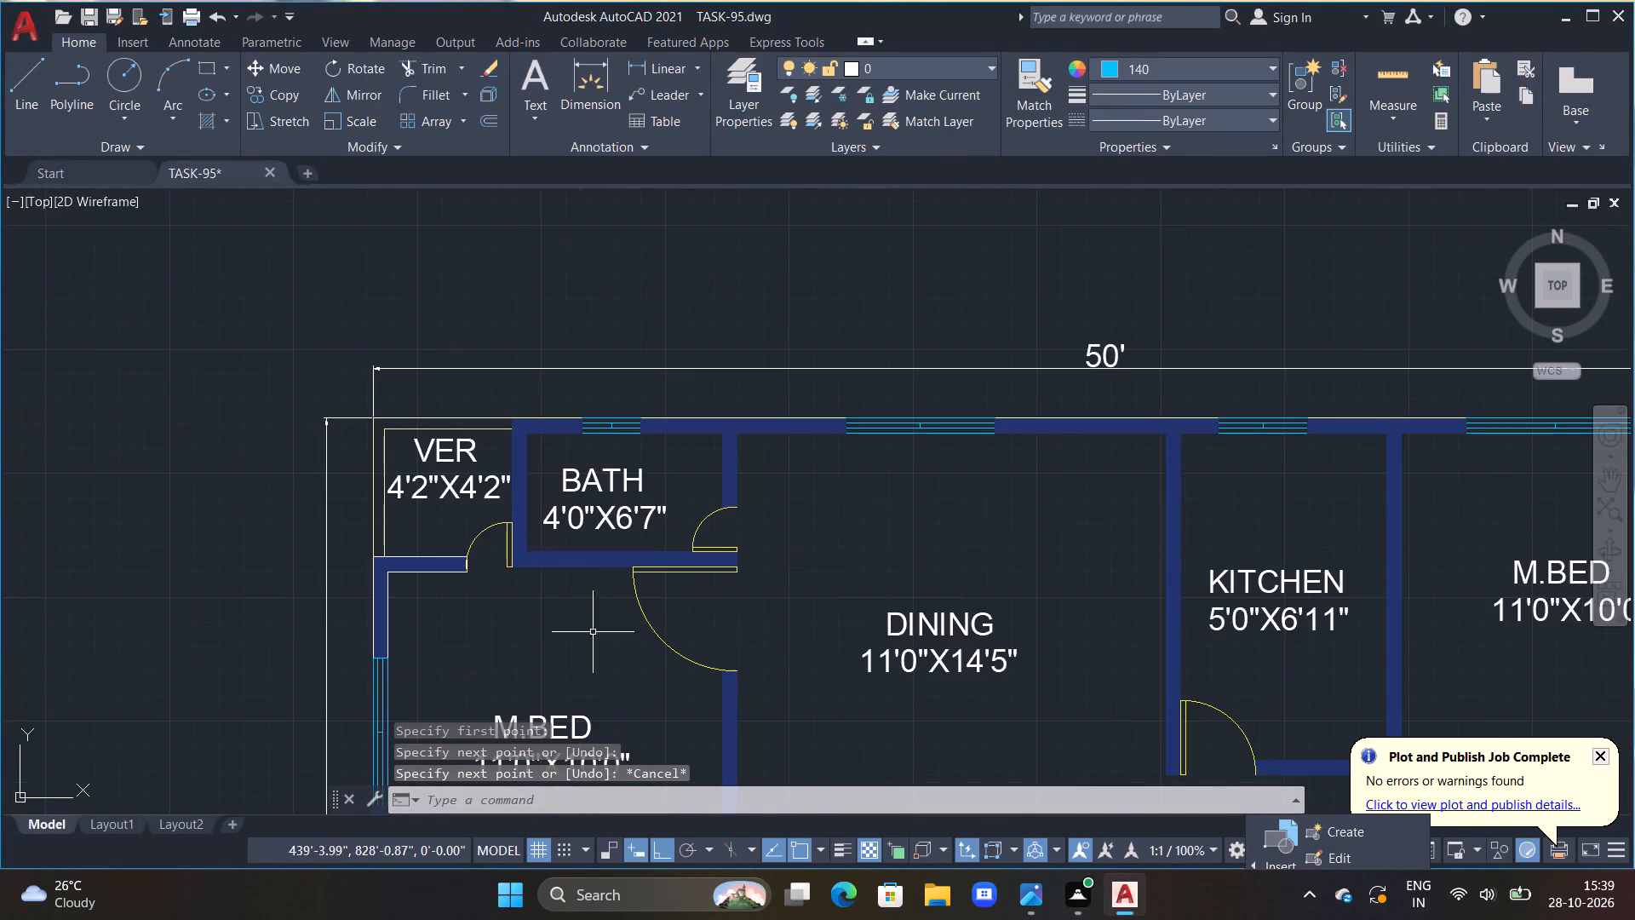
middle_drag(563, 624, 539, 370)
key(Escape)
scroll(547, 619, down, 1)
scroll(438, 552, up, 3)
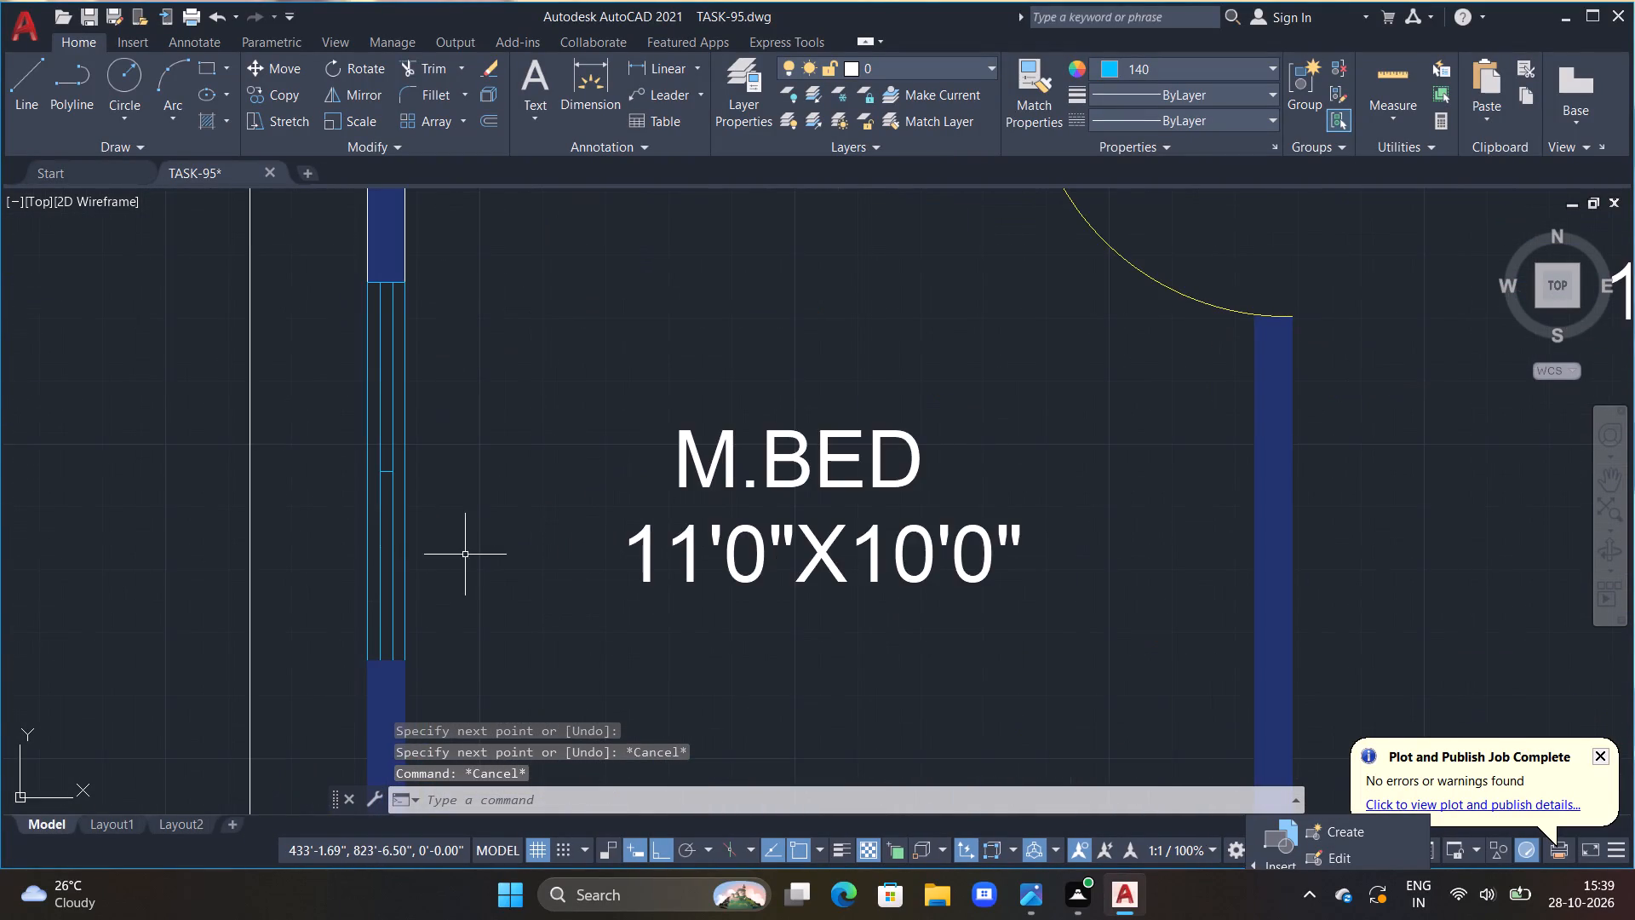
scroll(465, 554, up, 1)
middle_drag(474, 569, 541, 468)
scroll(541, 468, up, 1)
key(l)
key(space)
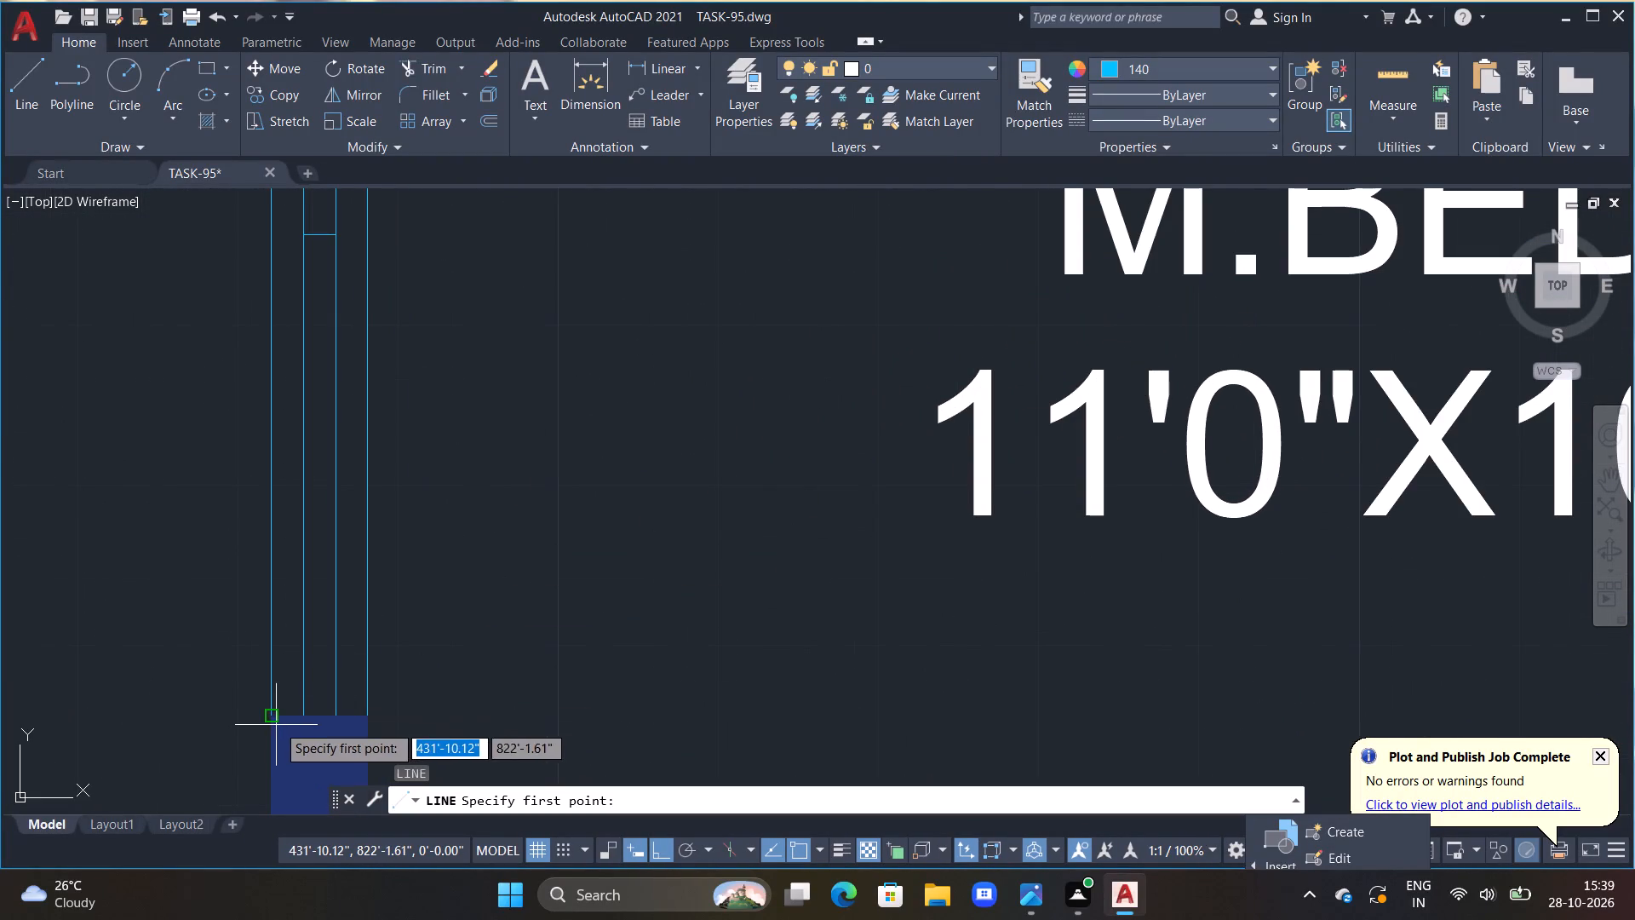
drag(274, 713, 287, 714)
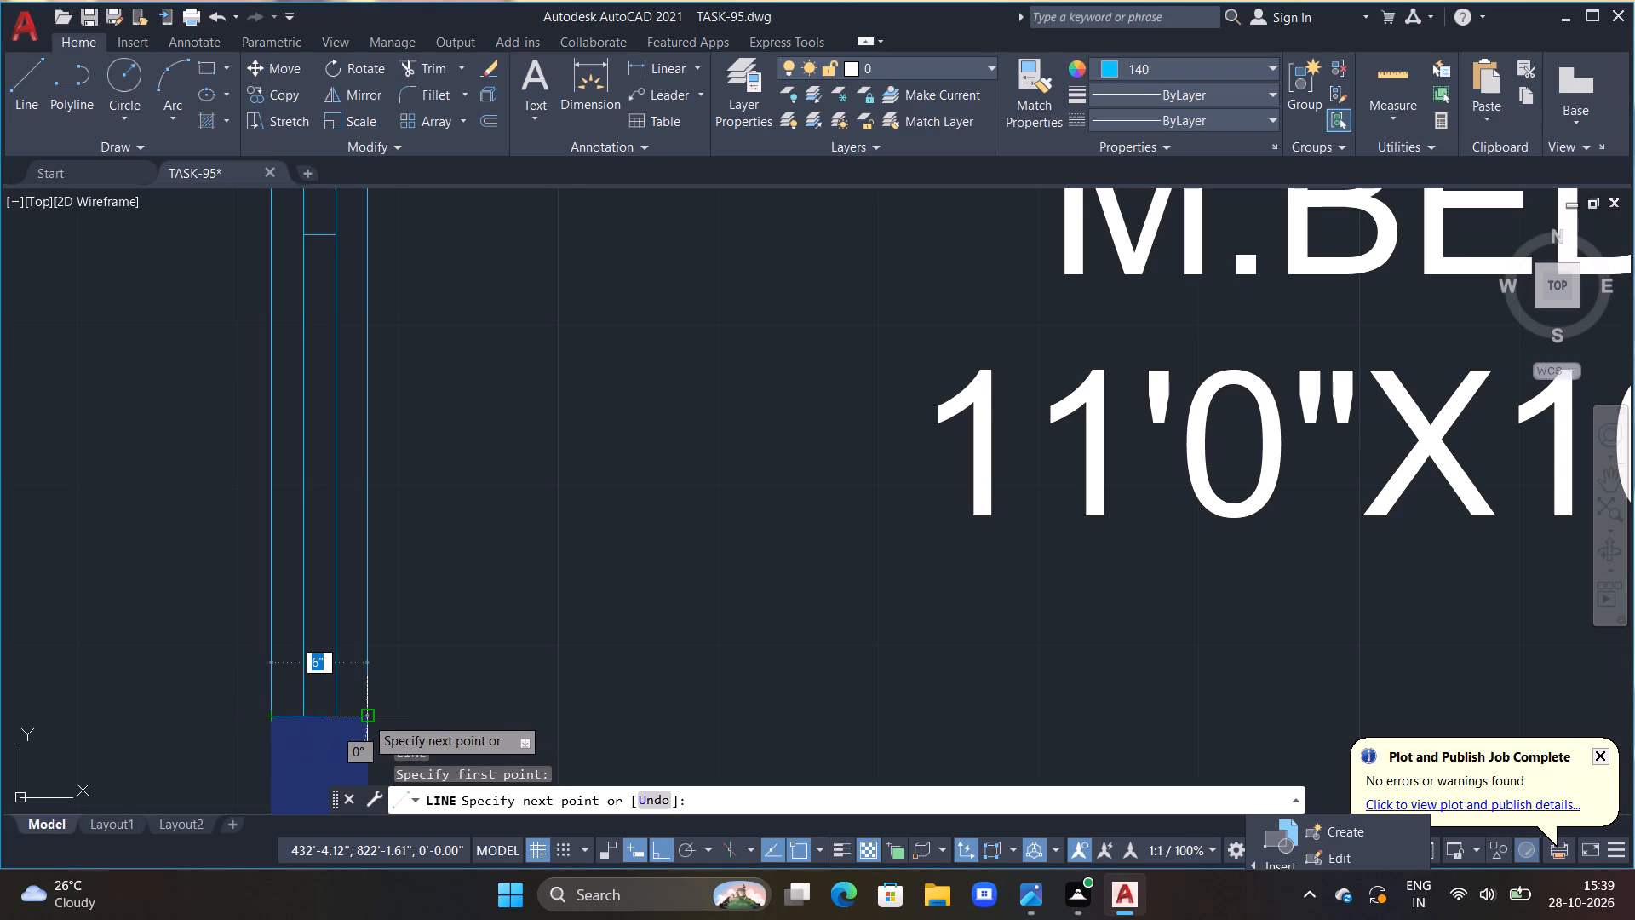
click(370, 716)
key(Escape)
Draw connected lines around both ends and the inner edge of the 4'0"X6'7" BATH window, spanning its 2' width.
scroll(517, 670, down, 4)
scroll(709, 328, up, 3)
middle_drag(697, 326, 698, 436)
scroll(697, 436, up, 1)
middle_drag(695, 437, 695, 518)
key(l)
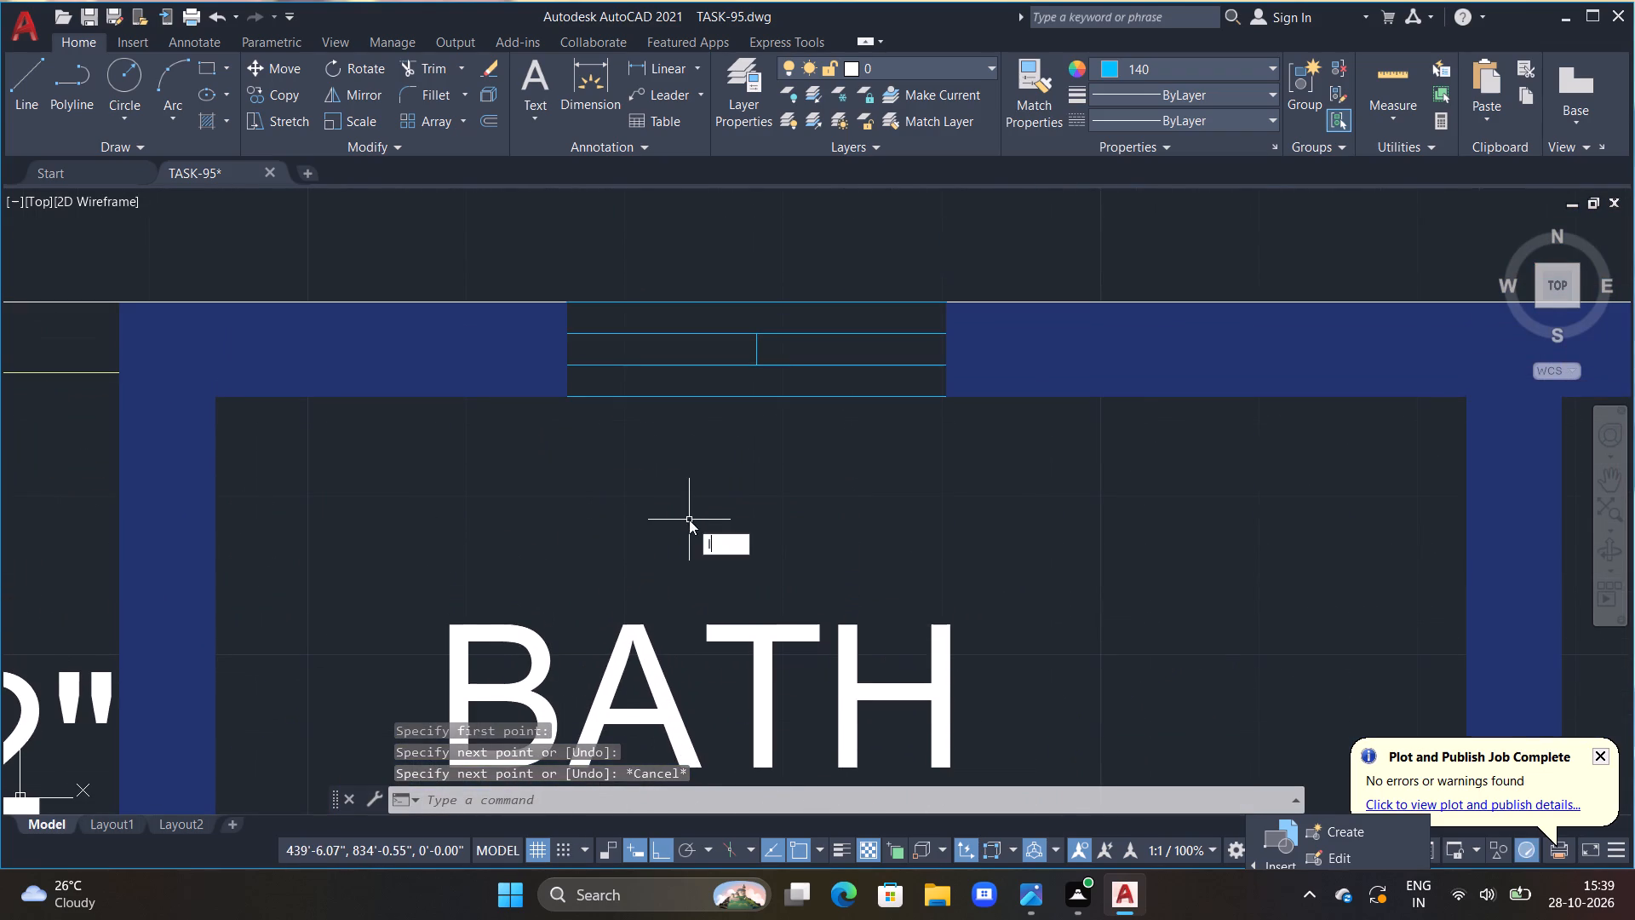
key(space)
drag(570, 302, 570, 309)
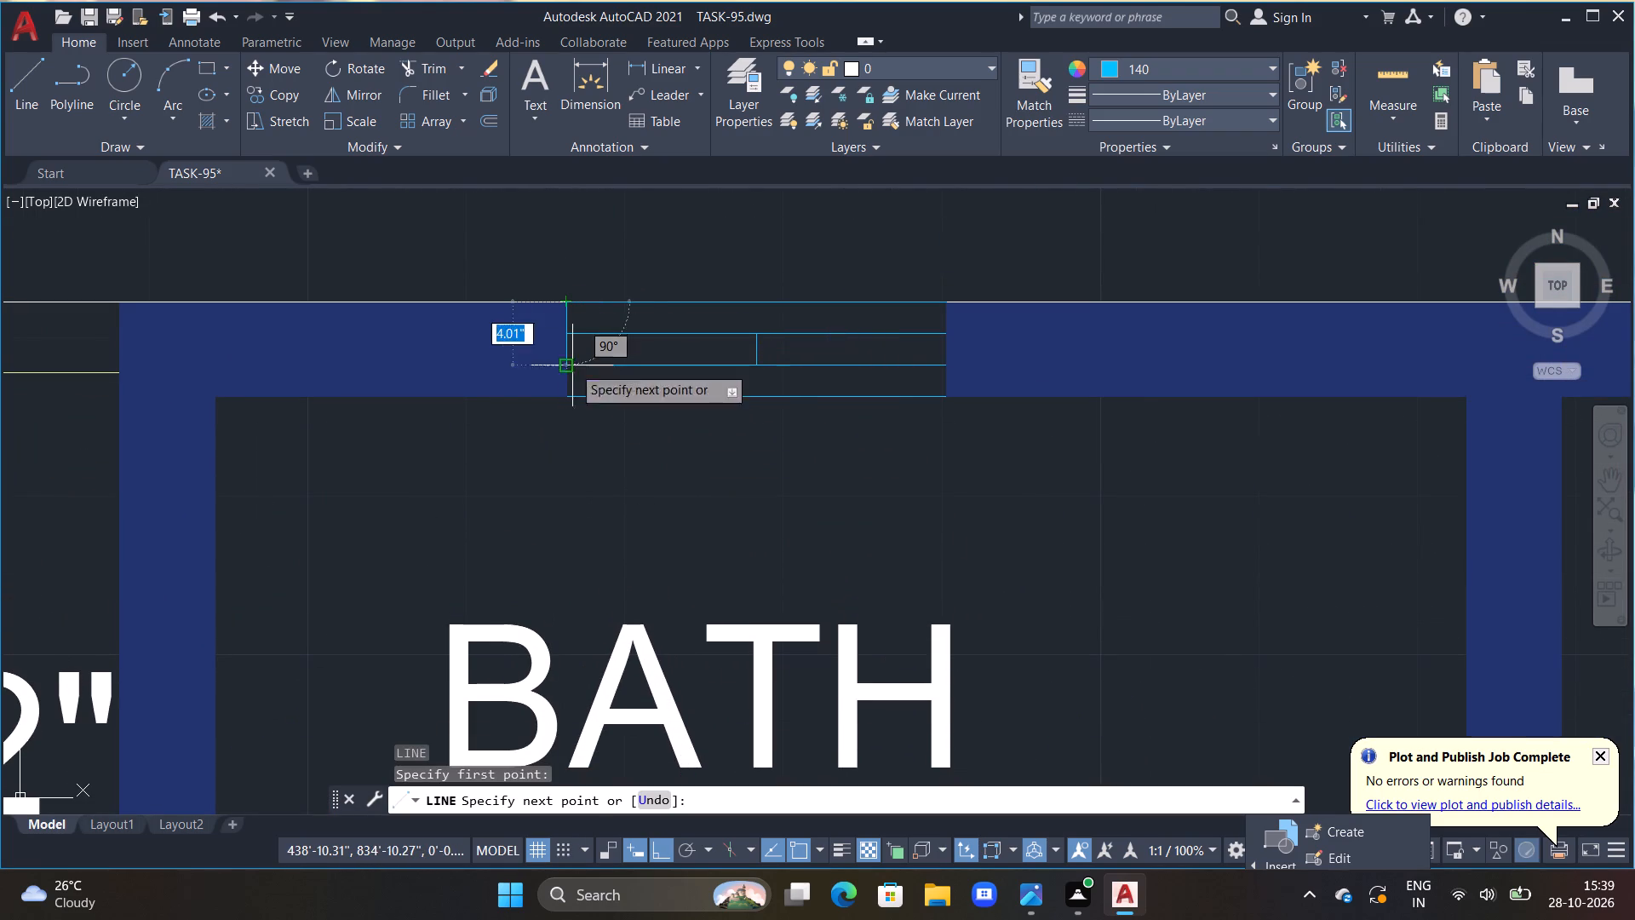
click(571, 398)
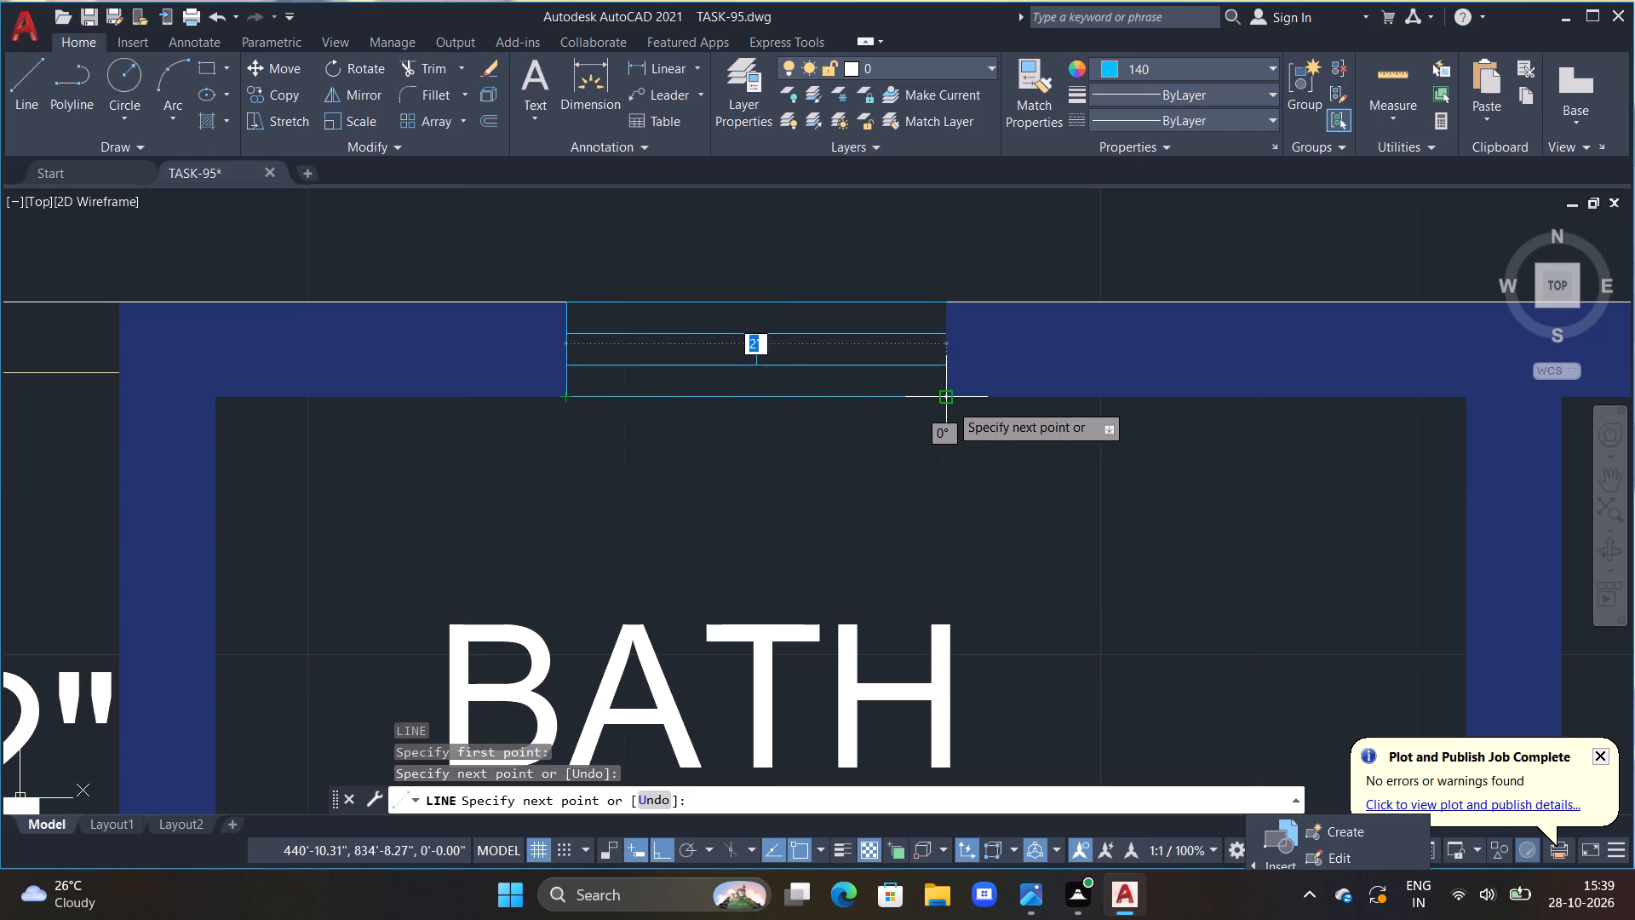
click(949, 402)
click(946, 305)
key(Escape)
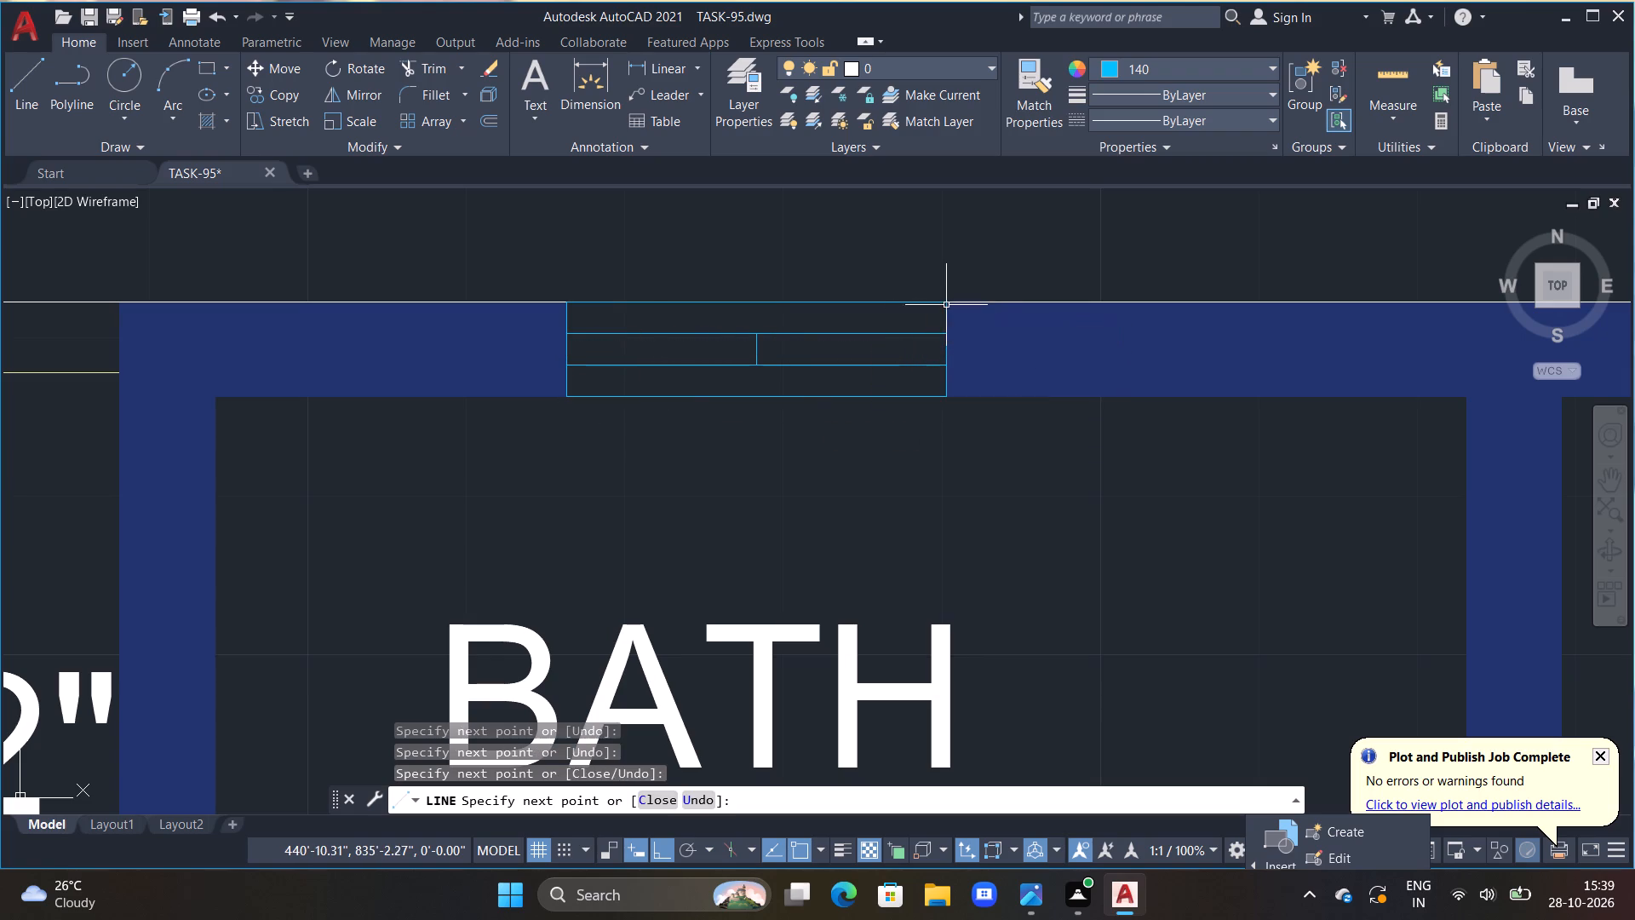
Draw connected lines down one end, along the inner edge and up the other end of the upper DINING window.
scroll(1001, 362, down, 2)
middle_drag(1356, 403, 841, 427)
middle_drag(975, 434, 642, 457)
scroll(642, 457, up, 1)
text(l)
key(space)
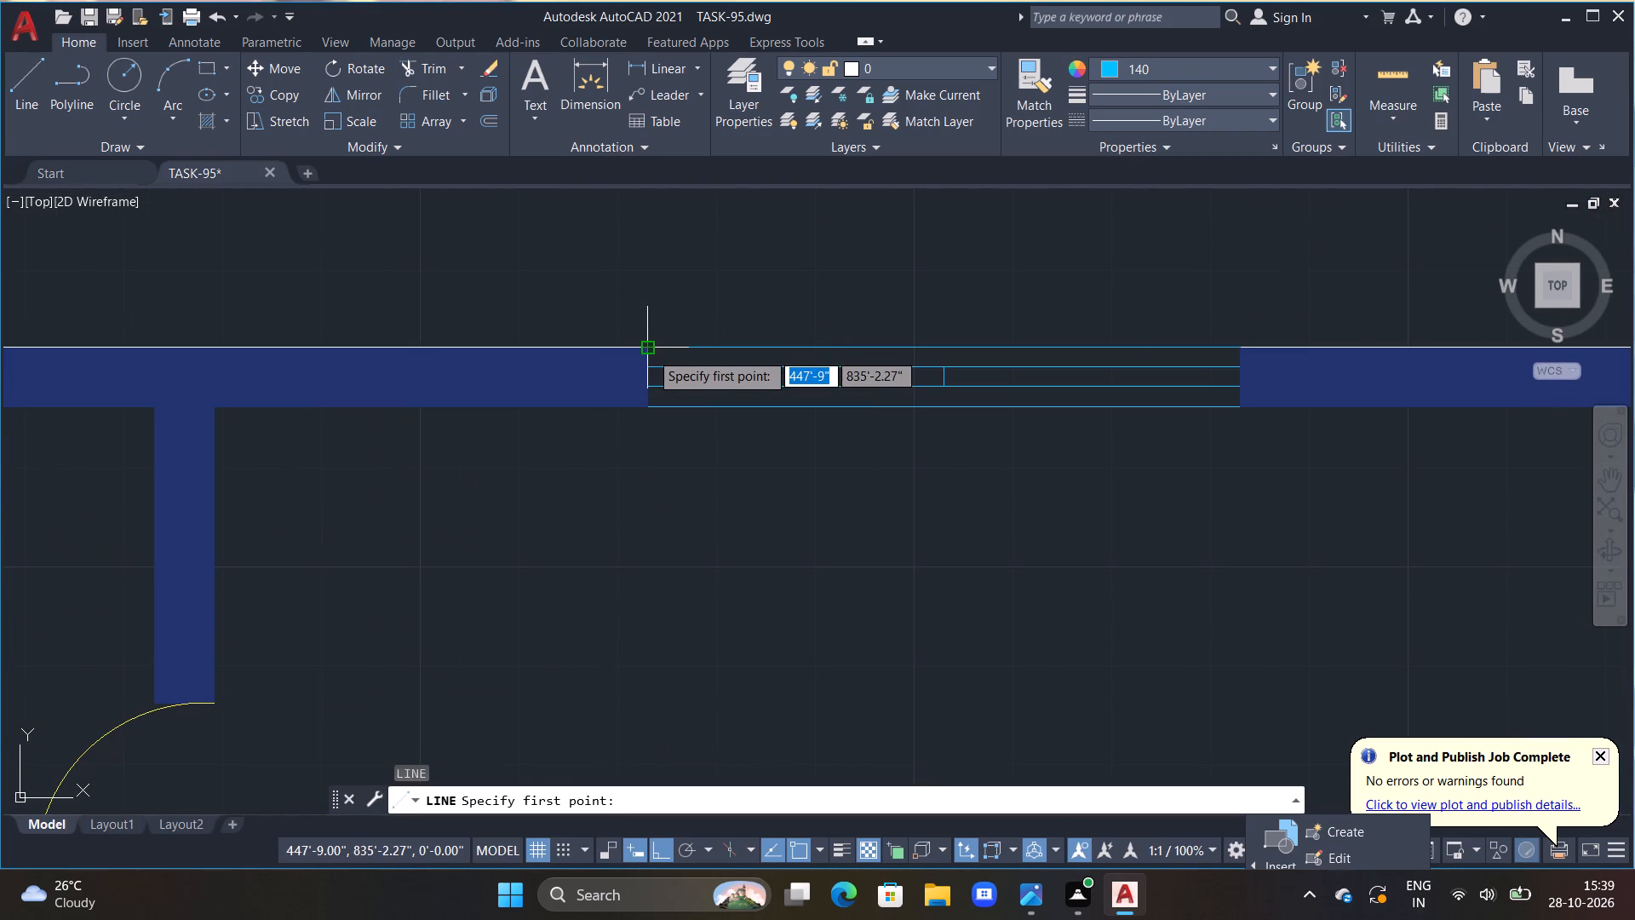
drag(650, 352, 649, 392)
click(649, 404)
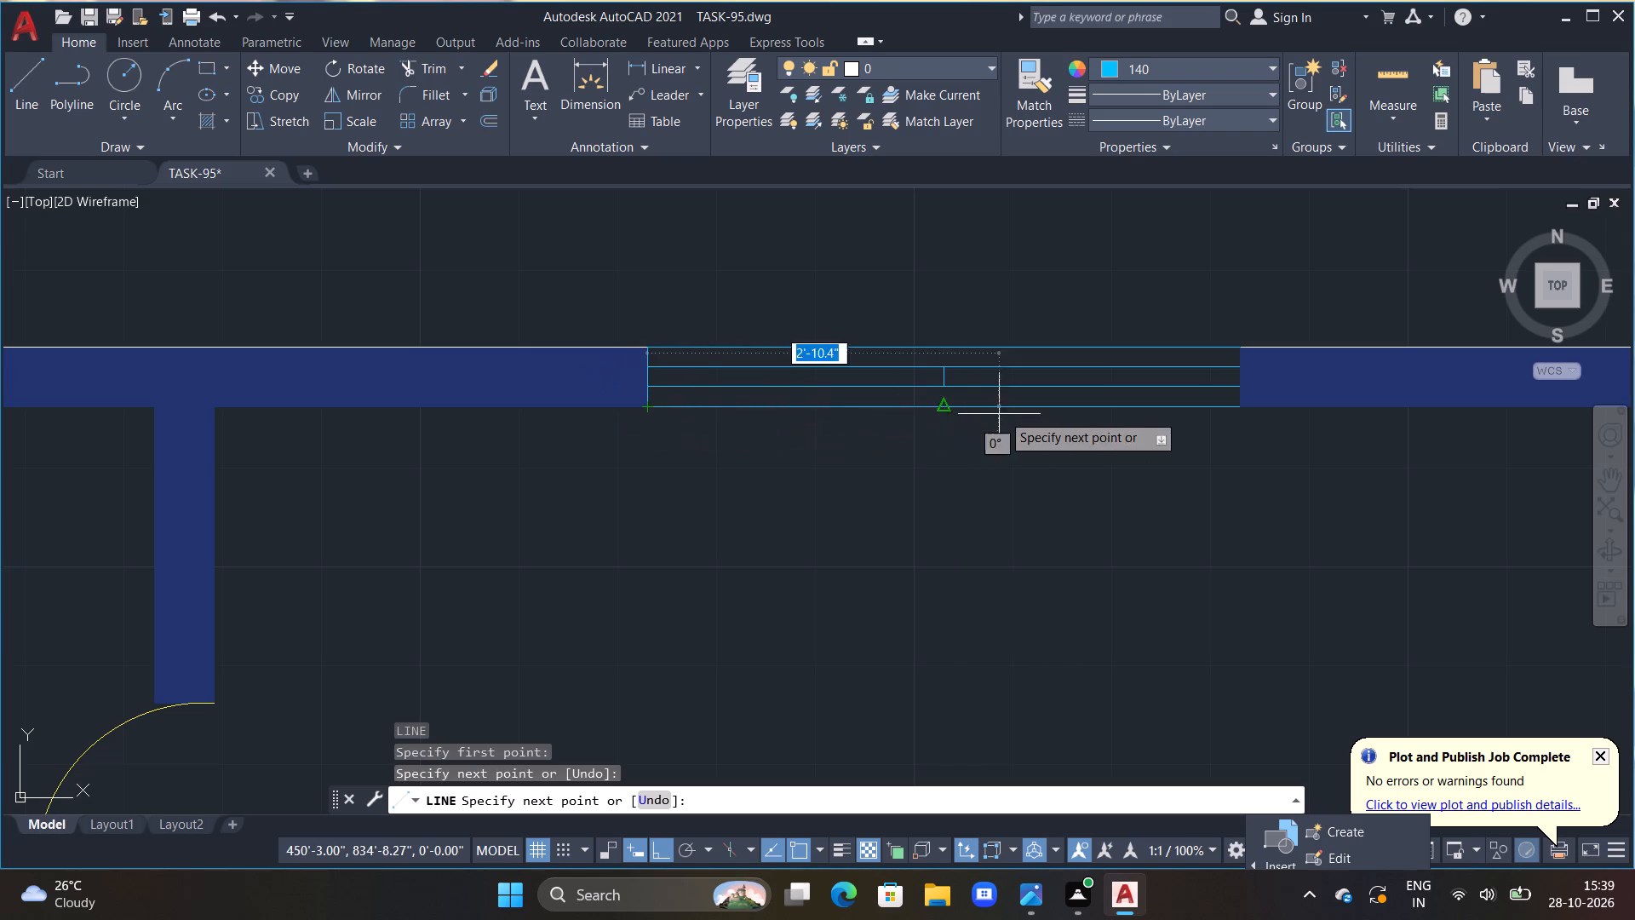
click(1243, 407)
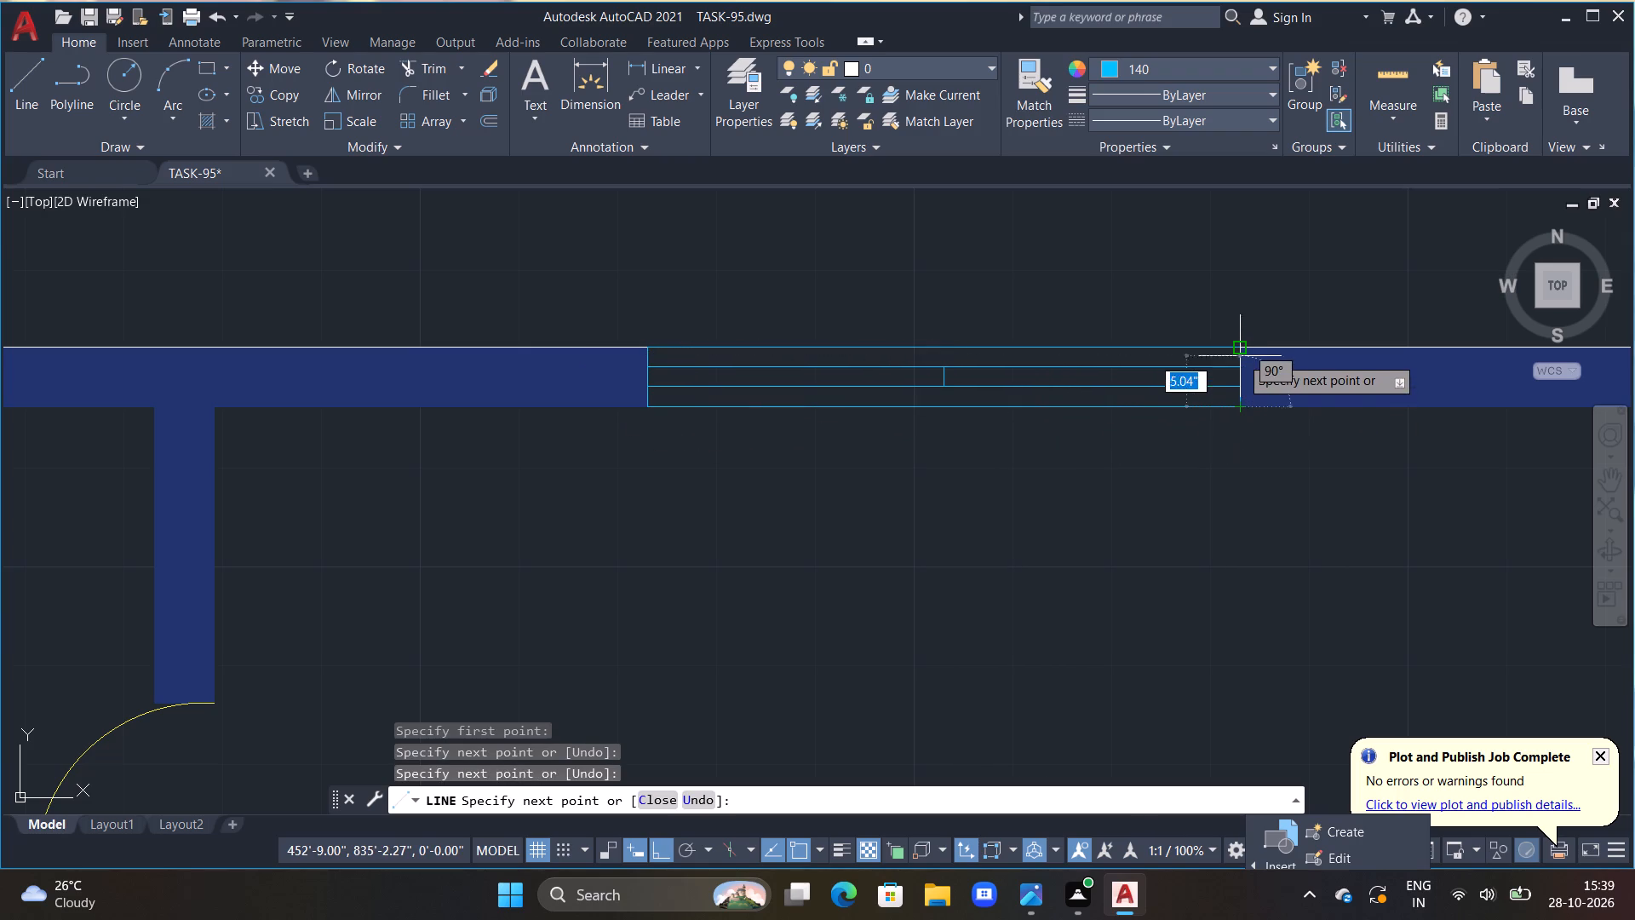
click(1241, 349)
key(Escape)
Draw connected lines around both ends and the inner edge of the upper KITCHEN window, spanning its 3' width.
scroll(1245, 388, down, 3)
middle_drag(1207, 422, 515, 488)
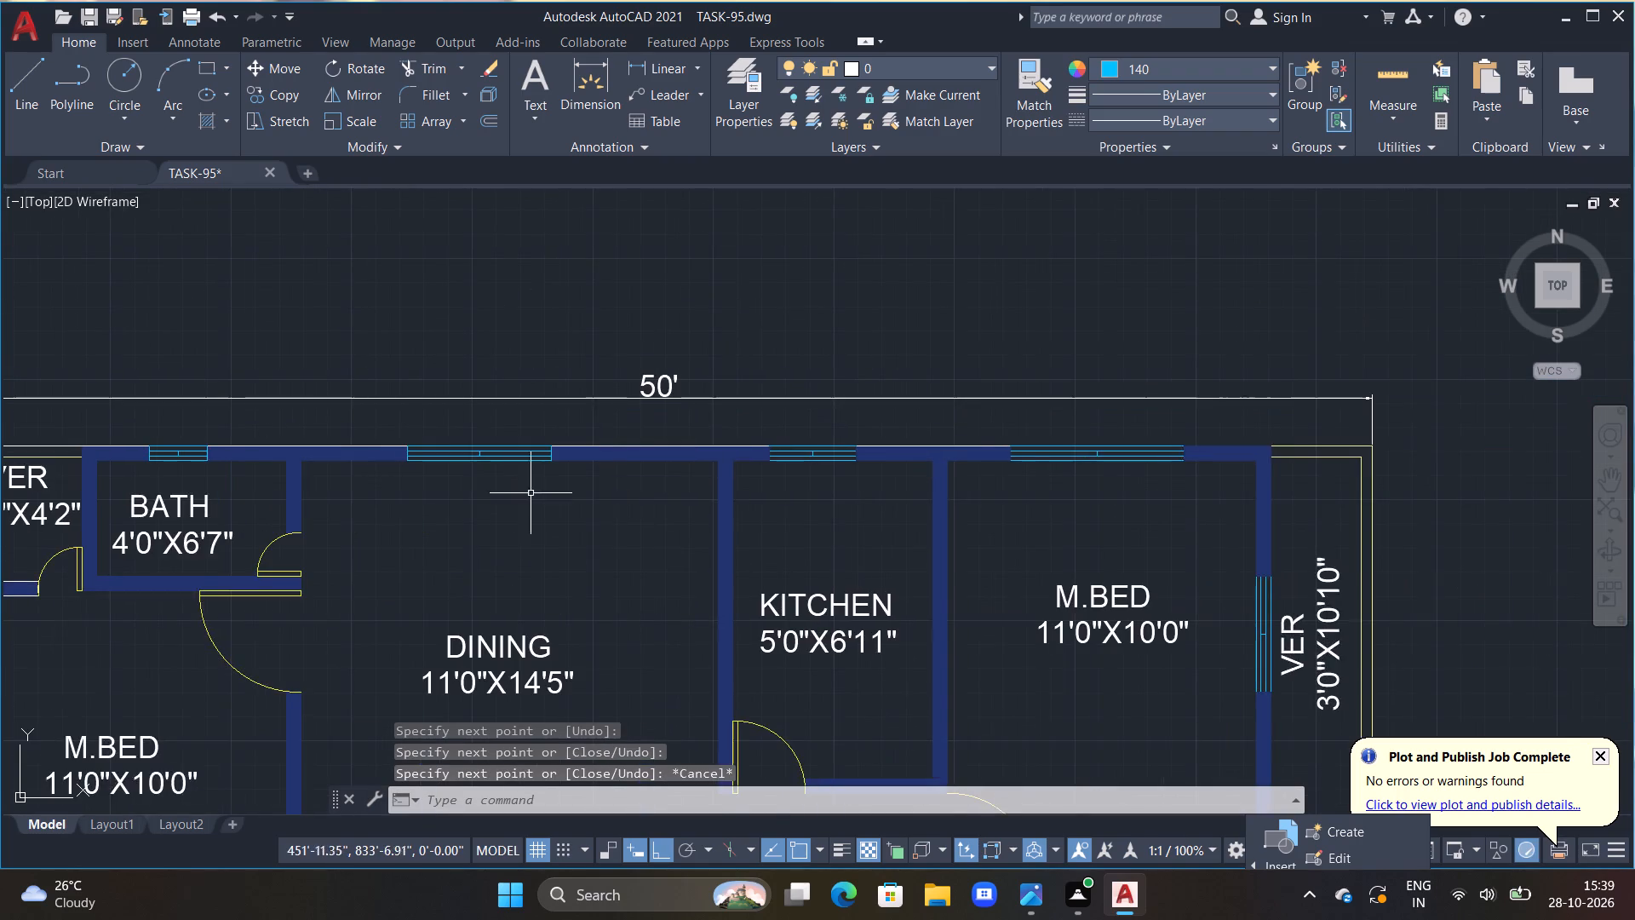
scroll(803, 525, up, 2)
middle_drag(668, 480, 642, 535)
scroll(640, 533, up, 2)
text(l)
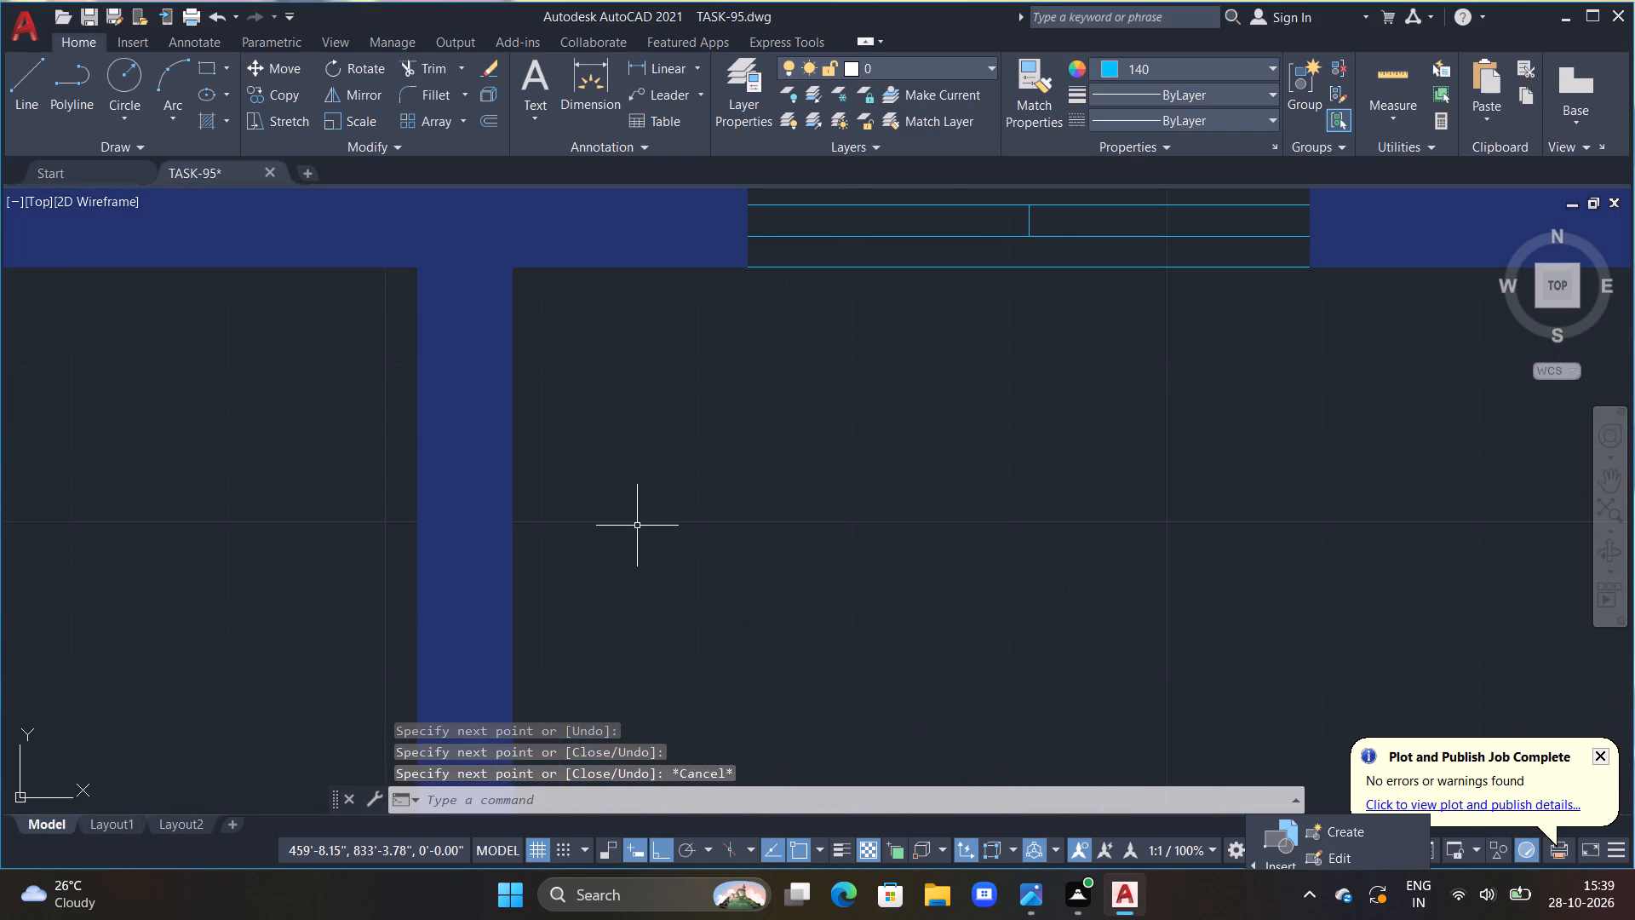
key(space)
middle_drag(635, 514, 570, 563)
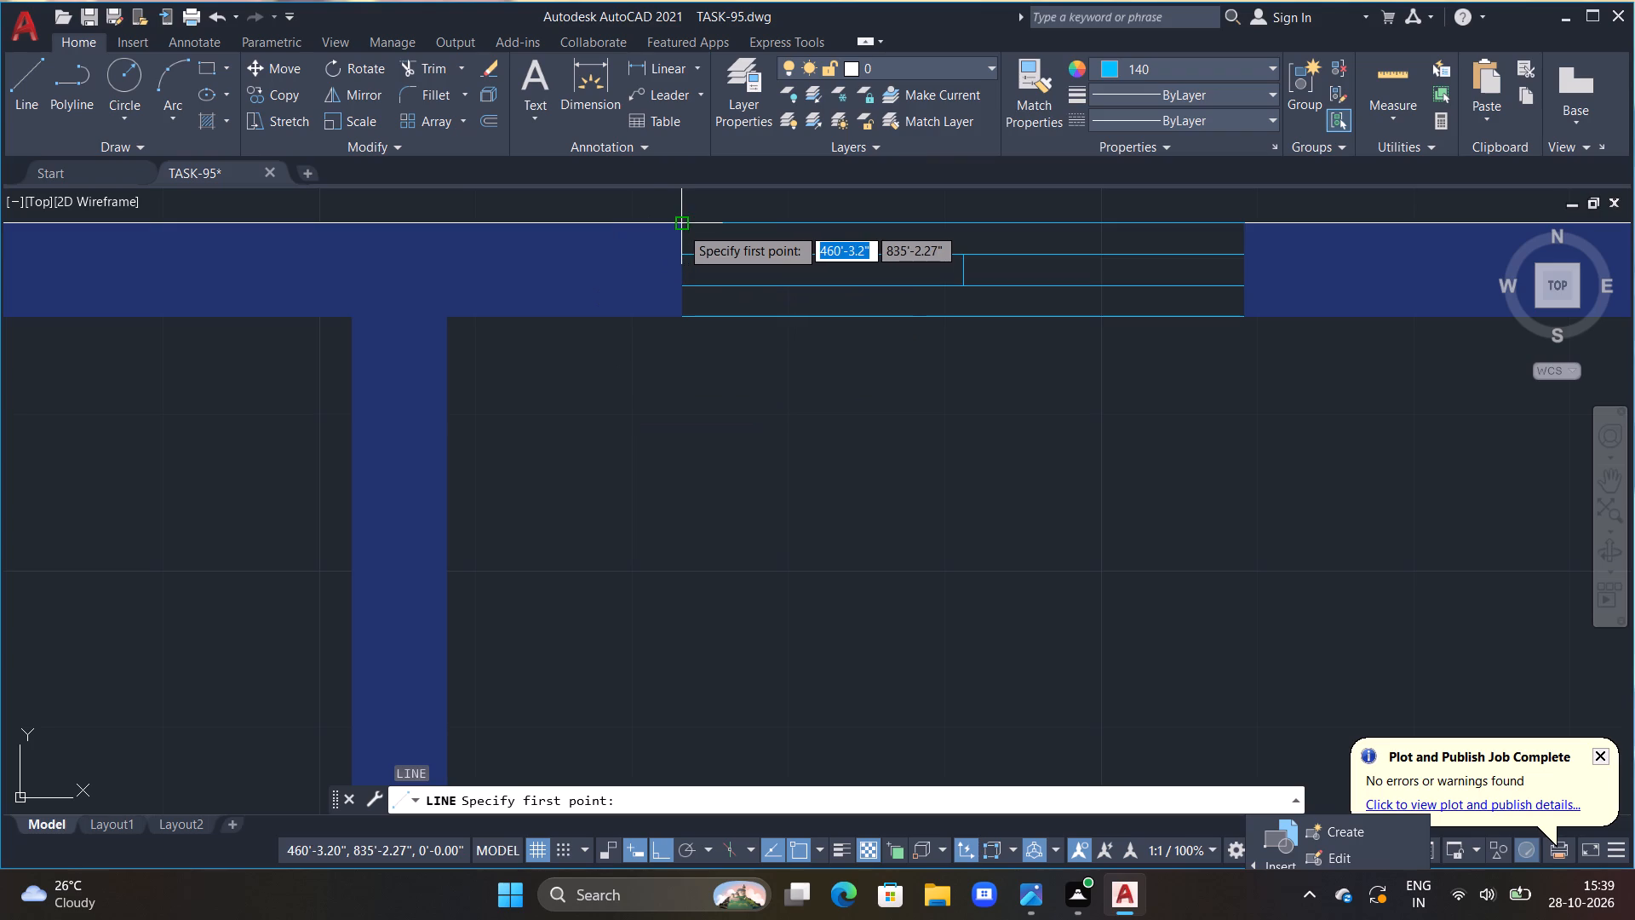
drag(681, 227, 685, 262)
click(684, 319)
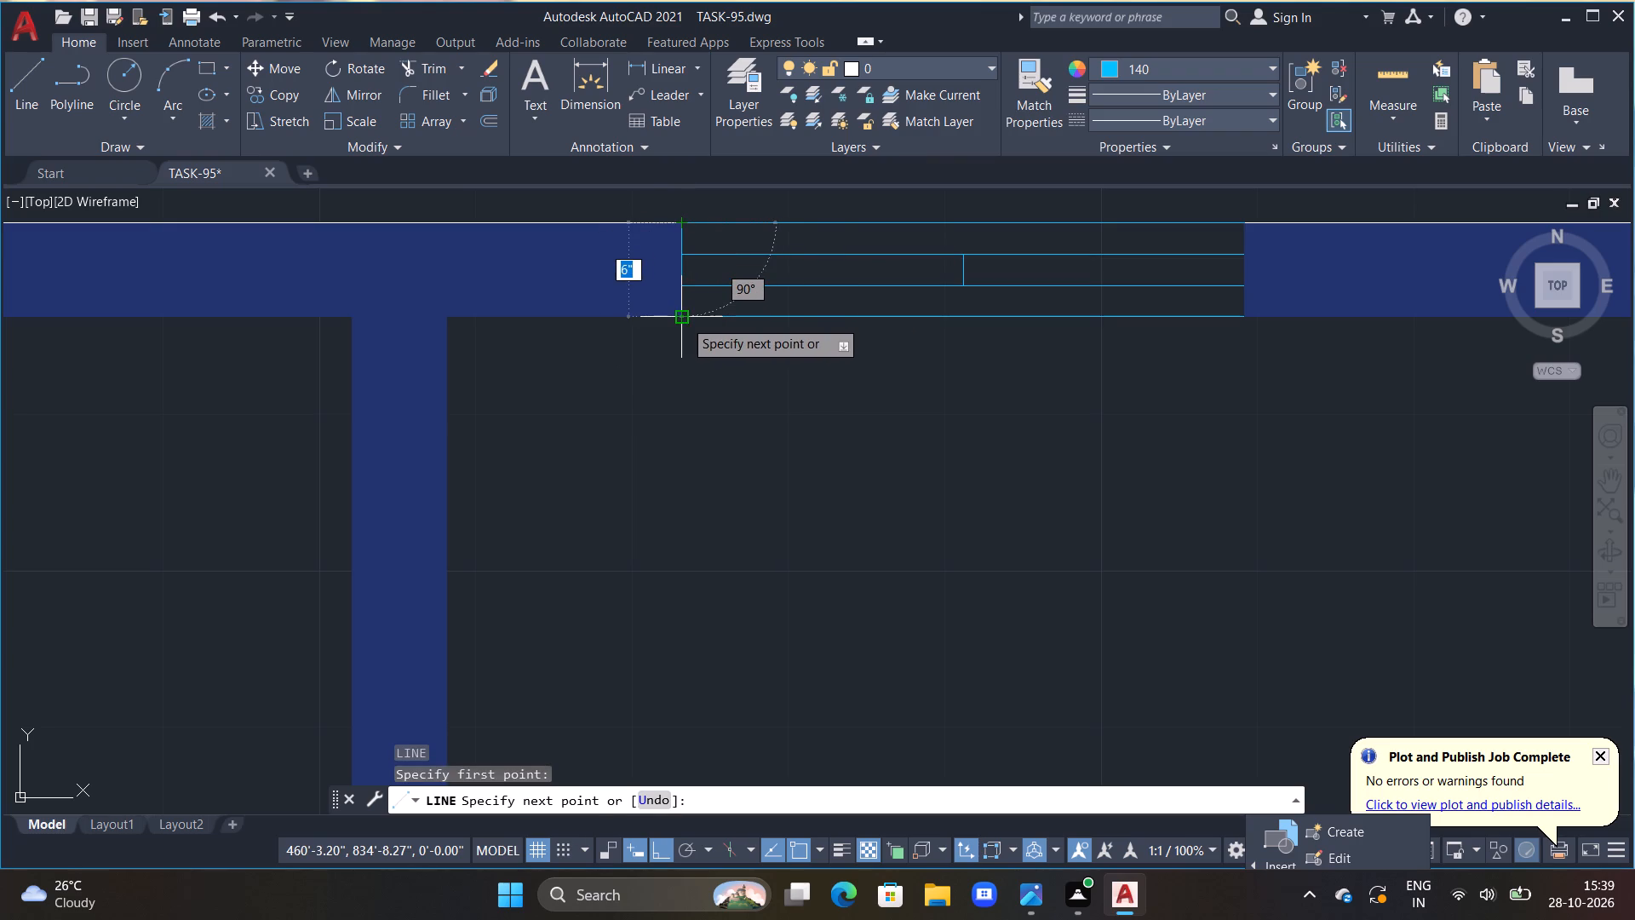
click(1245, 320)
click(1243, 226)
key(Escape)
Draw connected lines around both ends and the inner edge of the upper M.BED window beside the KITCHEN.
scroll(1250, 269, down, 3)
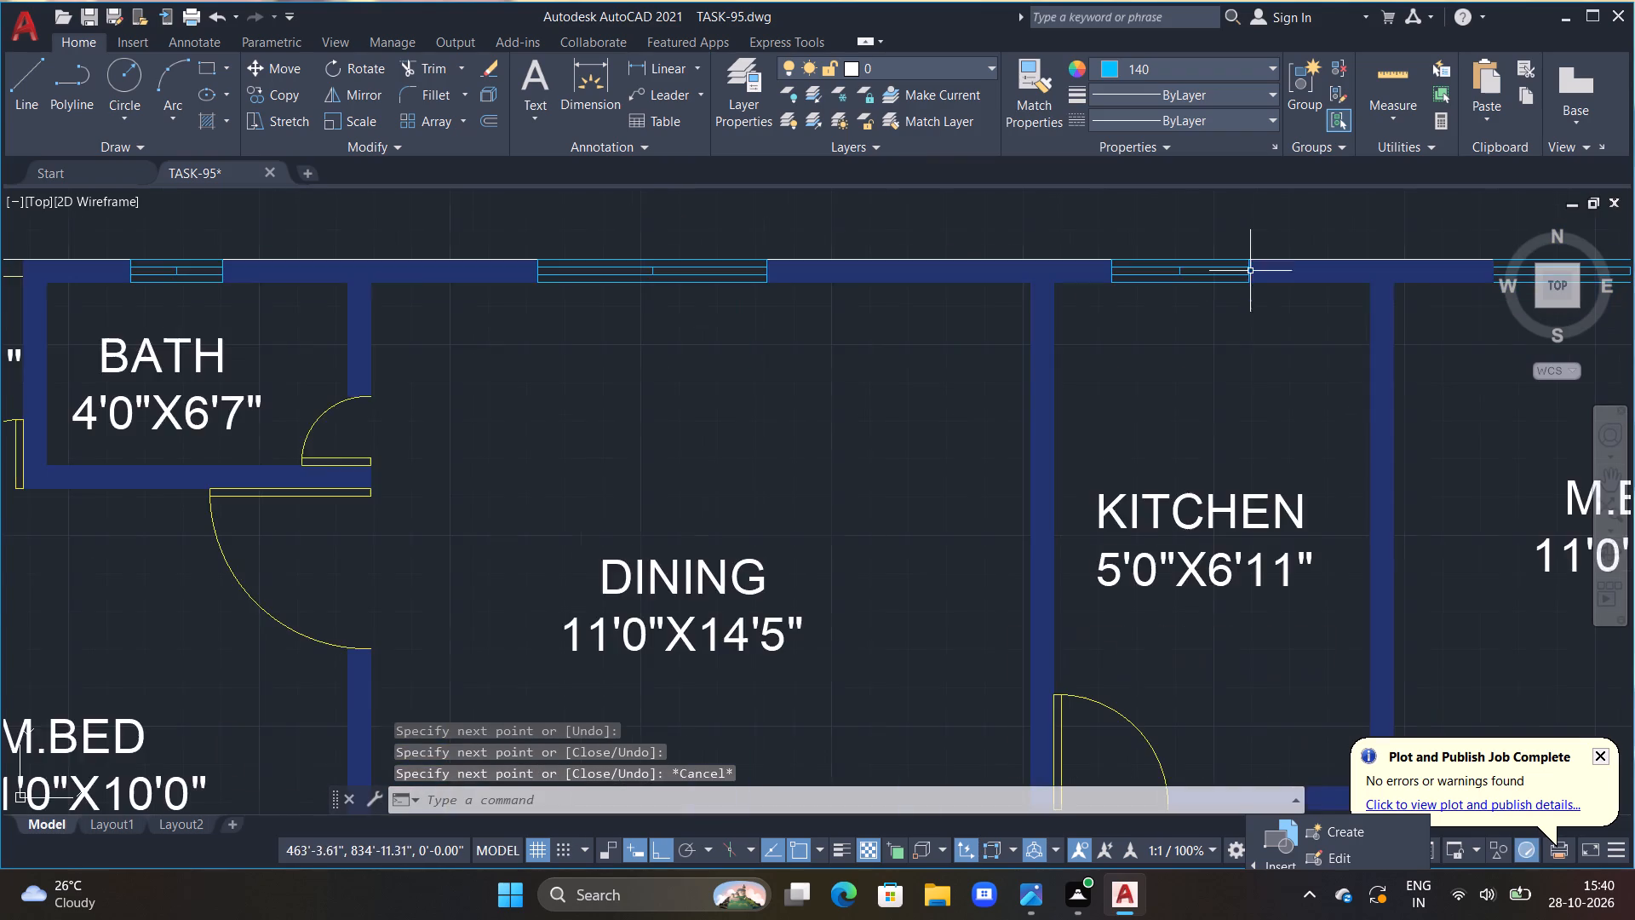
scroll(1257, 296, down, 1)
middle_drag(1248, 294, 627, 421)
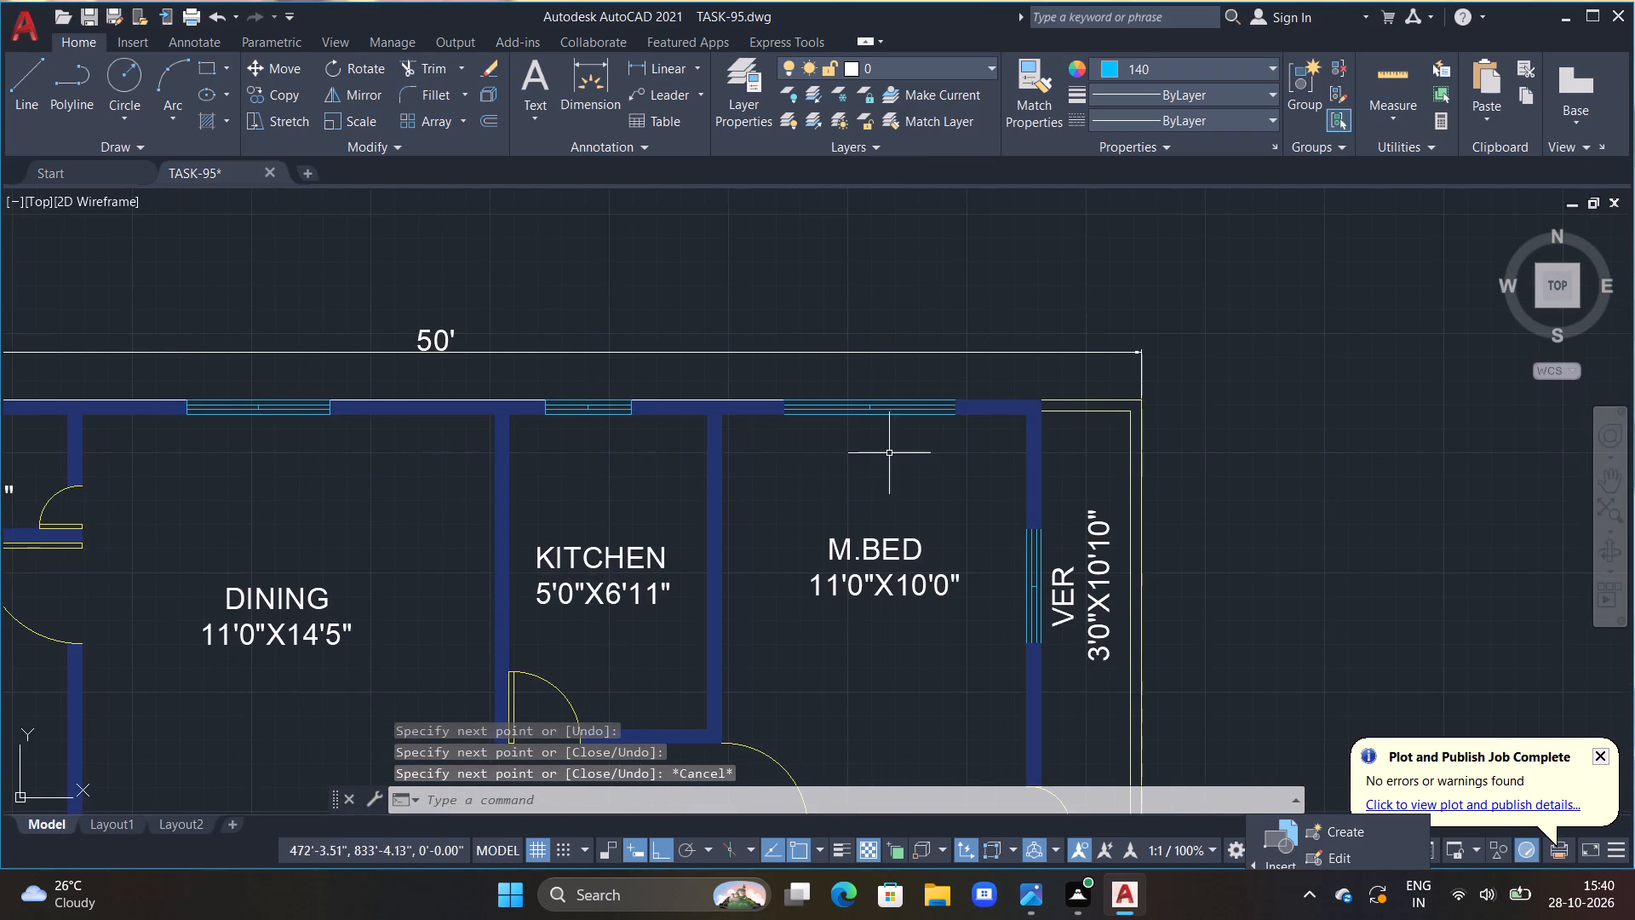
scroll(799, 408, up, 2)
text(l)
key(space)
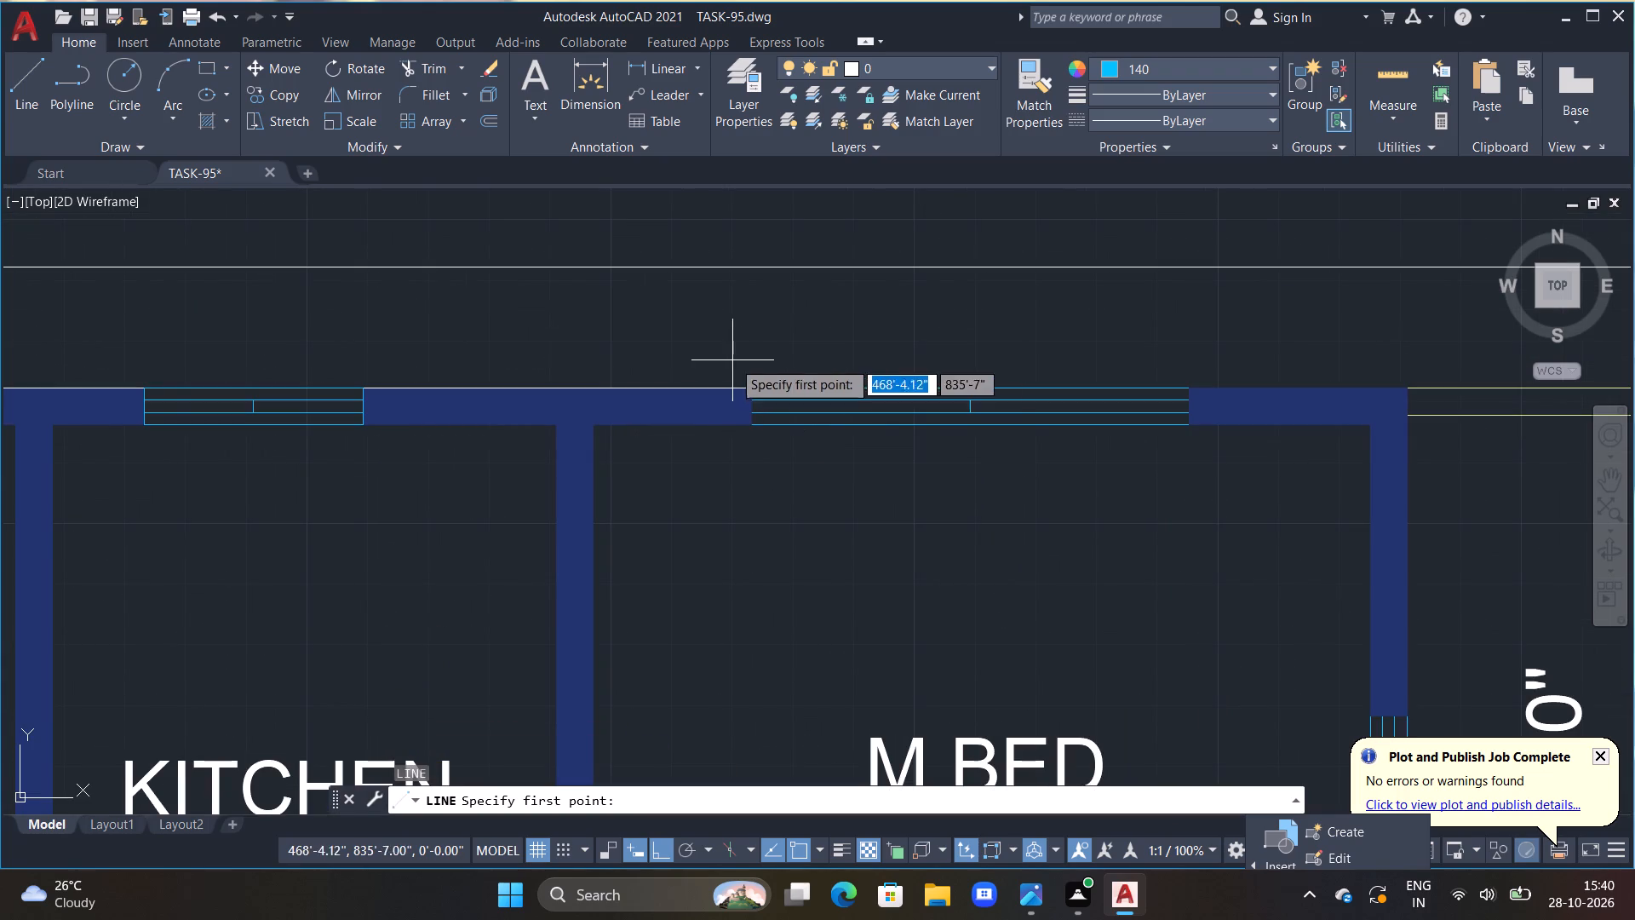
drag(754, 390, 759, 430)
click(749, 429)
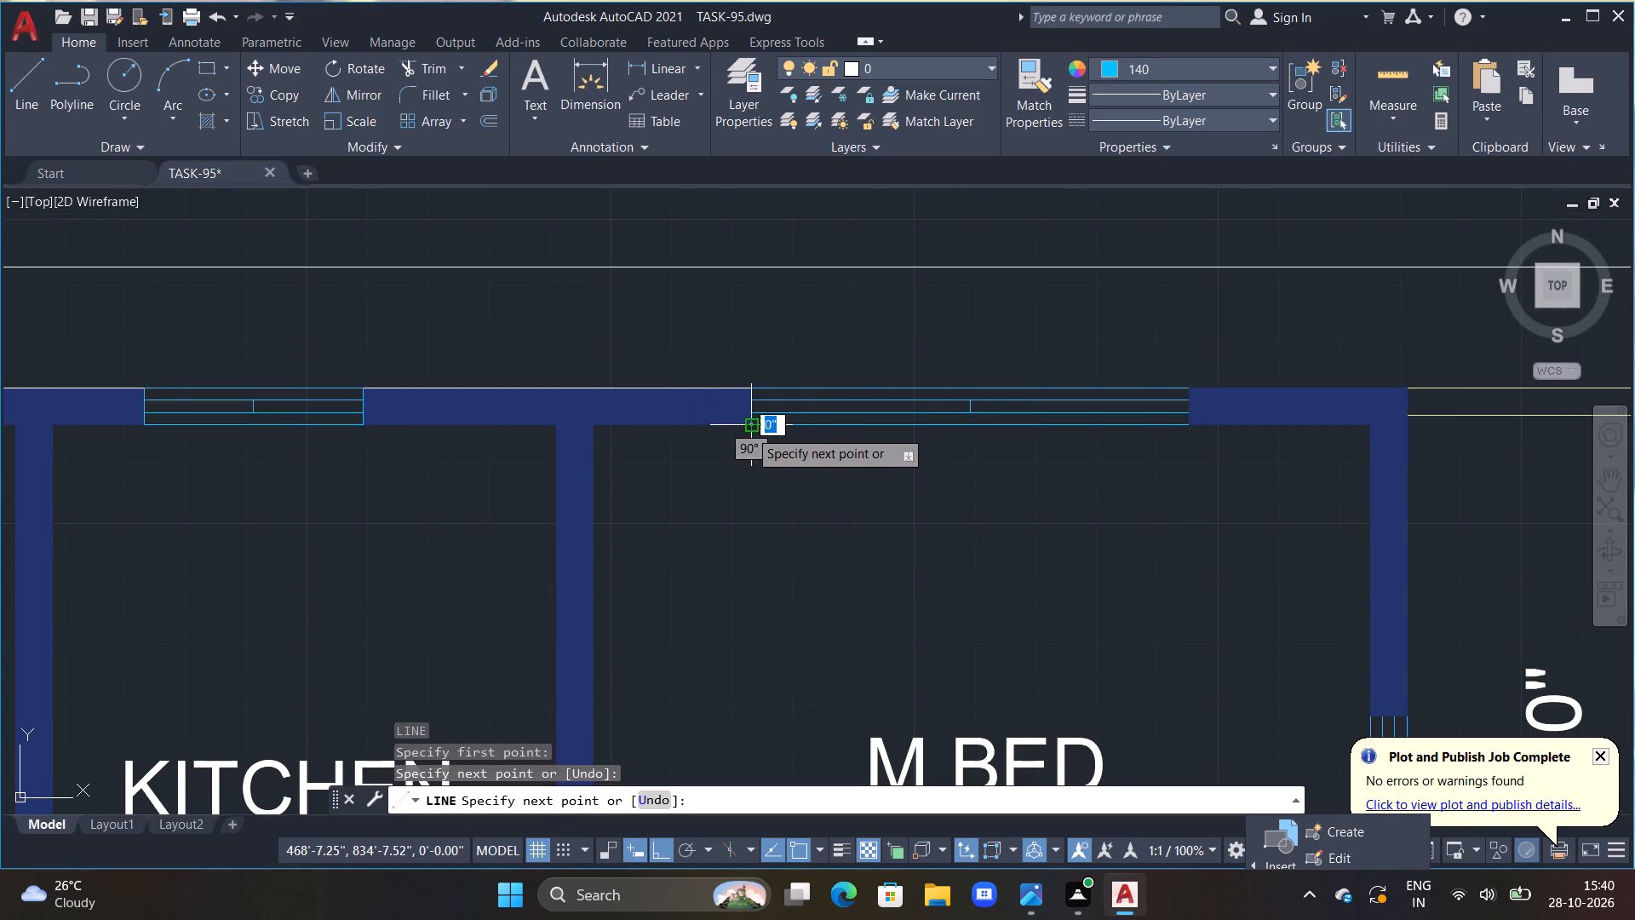
click(1186, 426)
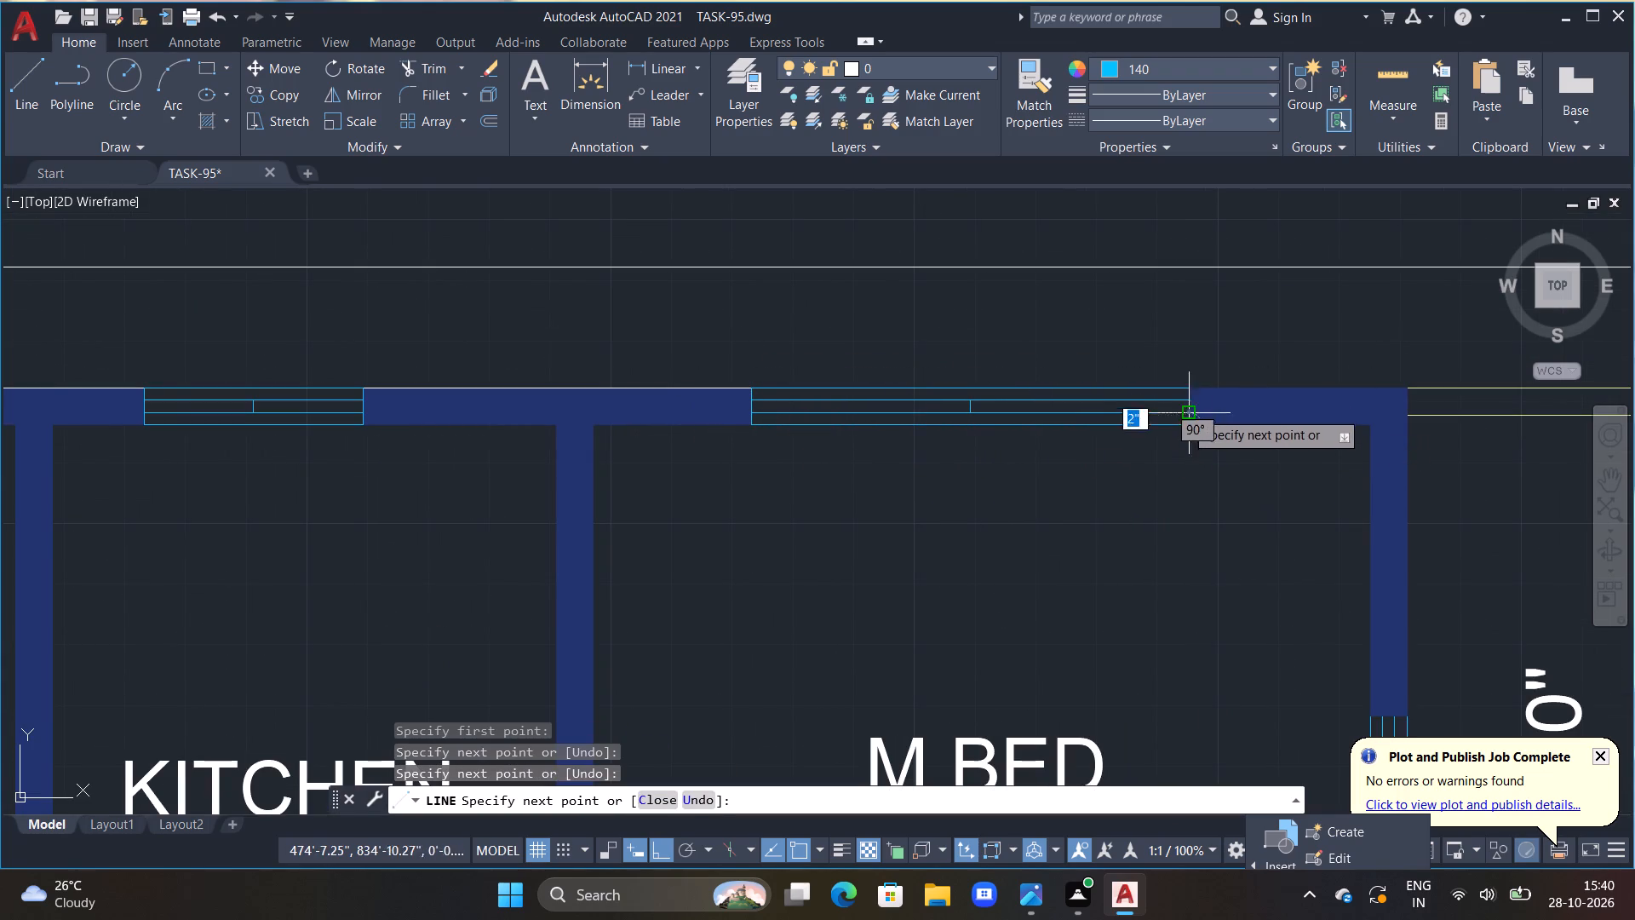
click(1190, 391)
key(Escape)
Draw connected lines along the lower end, outer edge and upper end of the upper M.BED window facing the VER, with 6" ends.
scroll(1182, 428, down, 2)
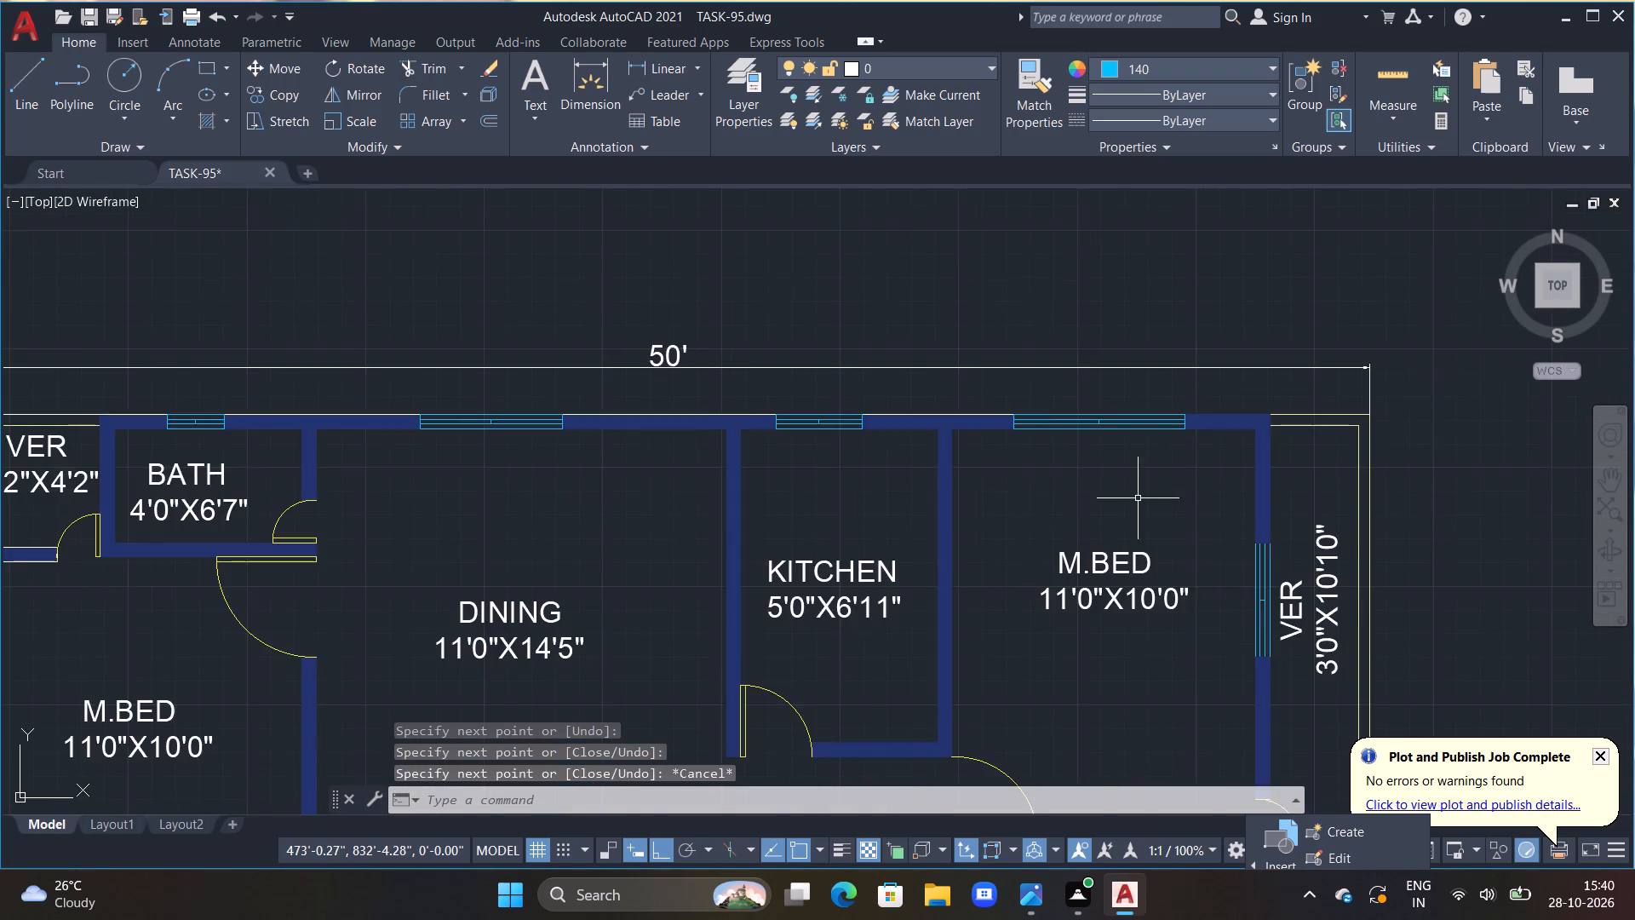
scroll(1133, 504, down, 1)
middle_drag(1183, 575, 683, 474)
scroll(749, 476, up, 2)
middle_drag(659, 509, 676, 536)
scroll(671, 529, up, 1)
text(l)
key(space)
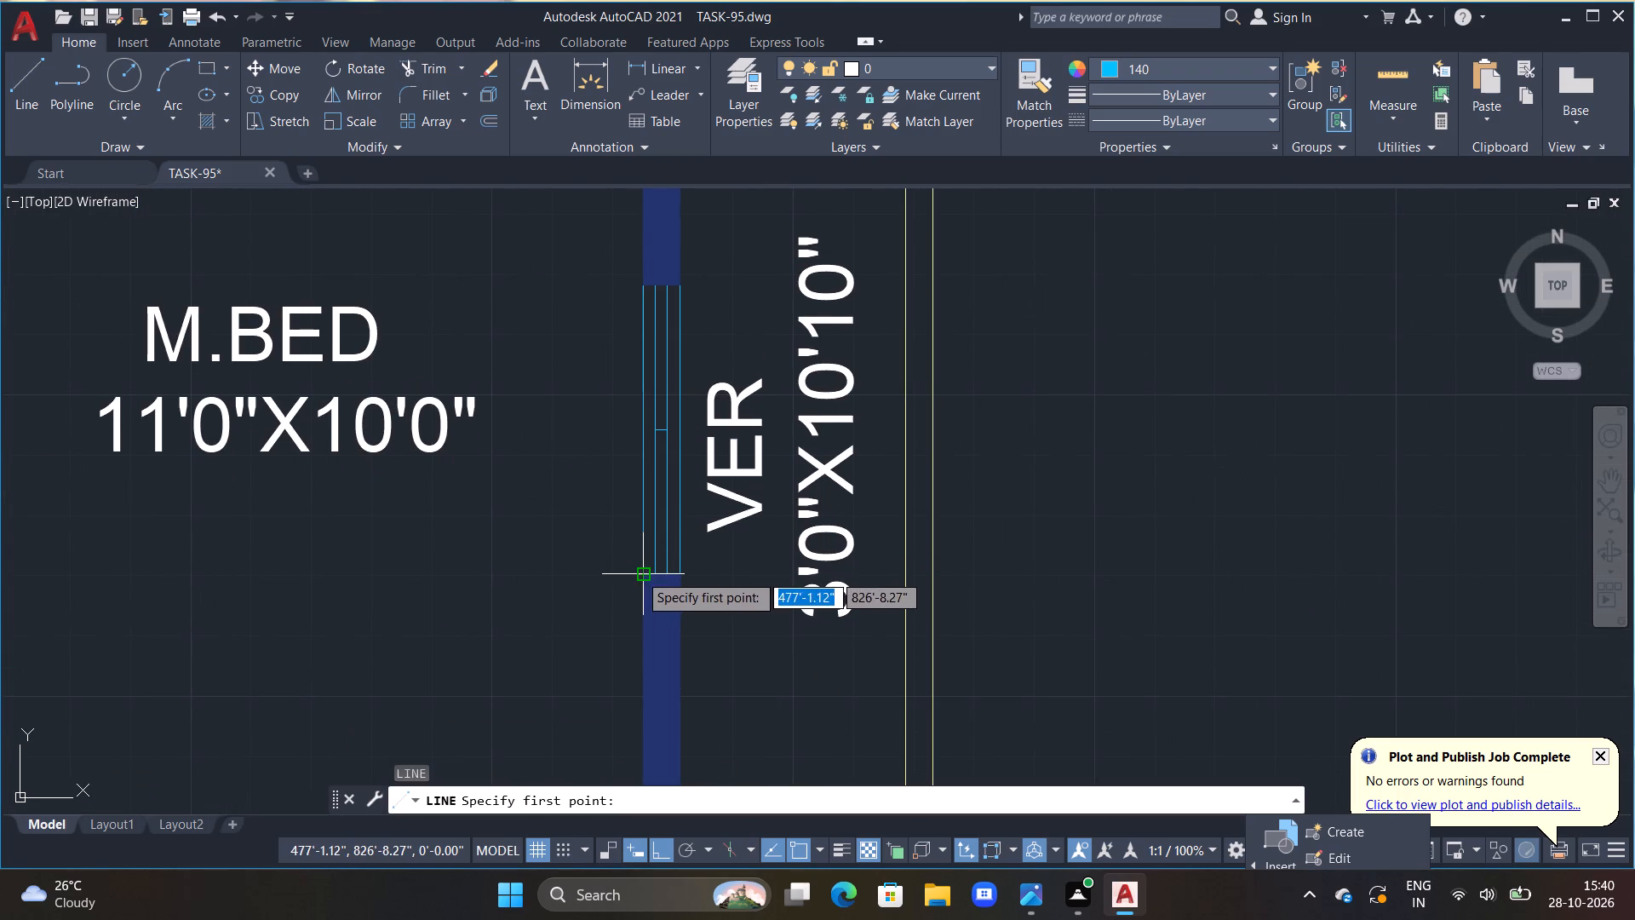
drag(639, 573, 650, 573)
double_click(683, 575)
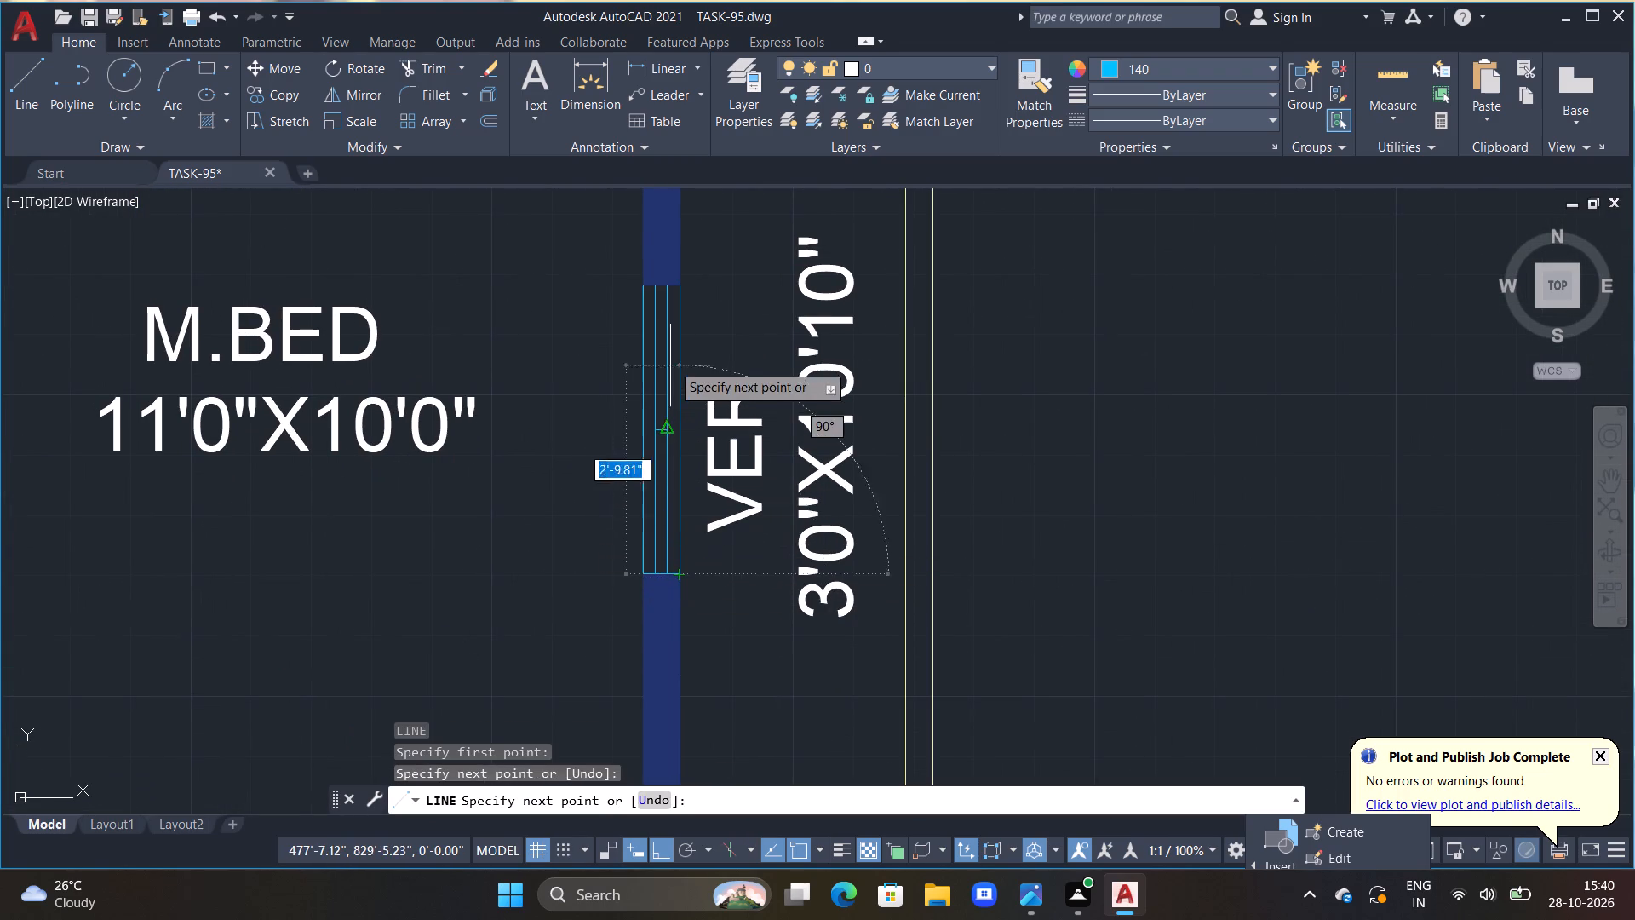
drag(682, 286, 673, 288)
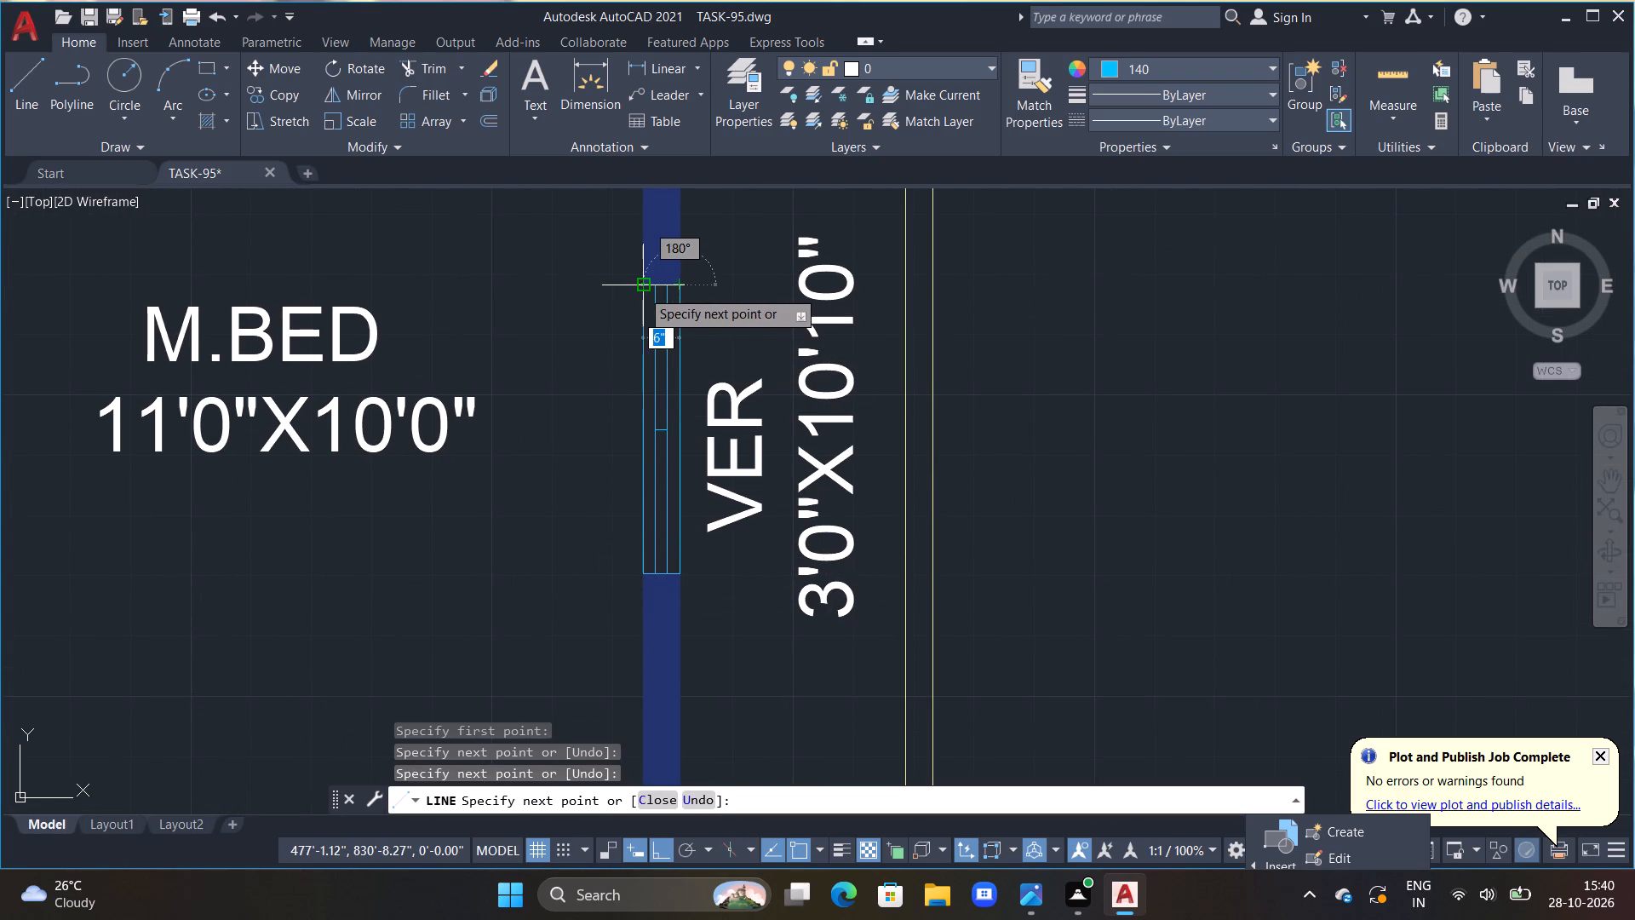
click(641, 290)
key(Escape)
Draw connected lines along the lower end, outer edge and upper end of the window in the STAIR's east wall.
scroll(663, 340, down, 3)
middle_drag(691, 487, 681, 340)
scroll(666, 400, up, 2)
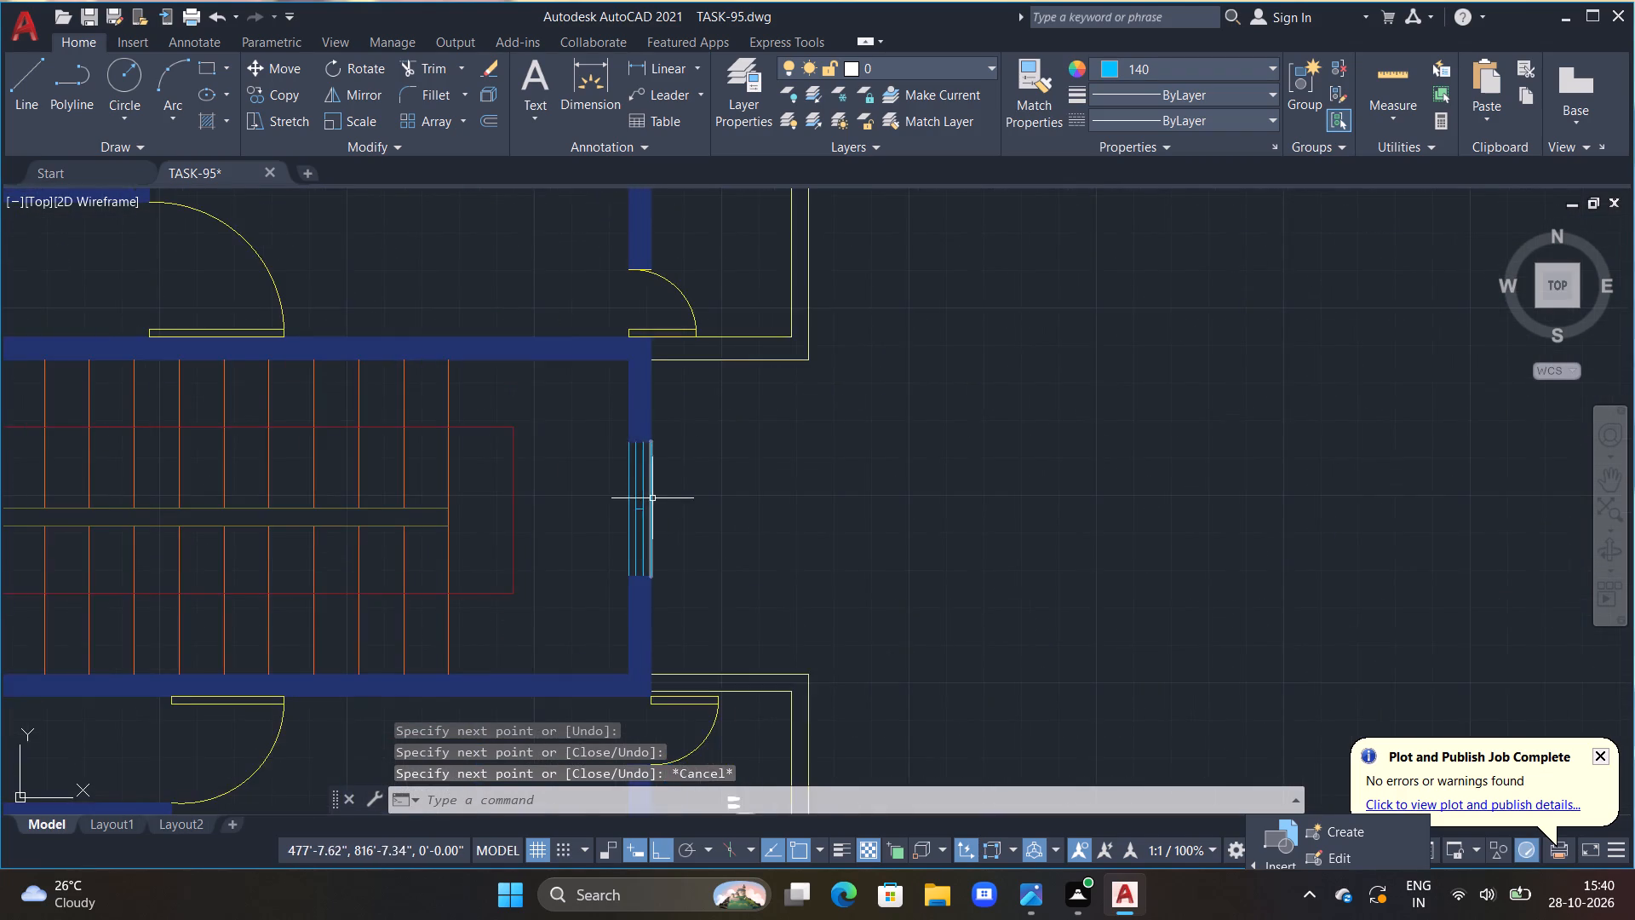
middle_drag(656, 489, 707, 426)
key(Escape)
scroll(713, 469, up, 2)
key(l)
key(space)
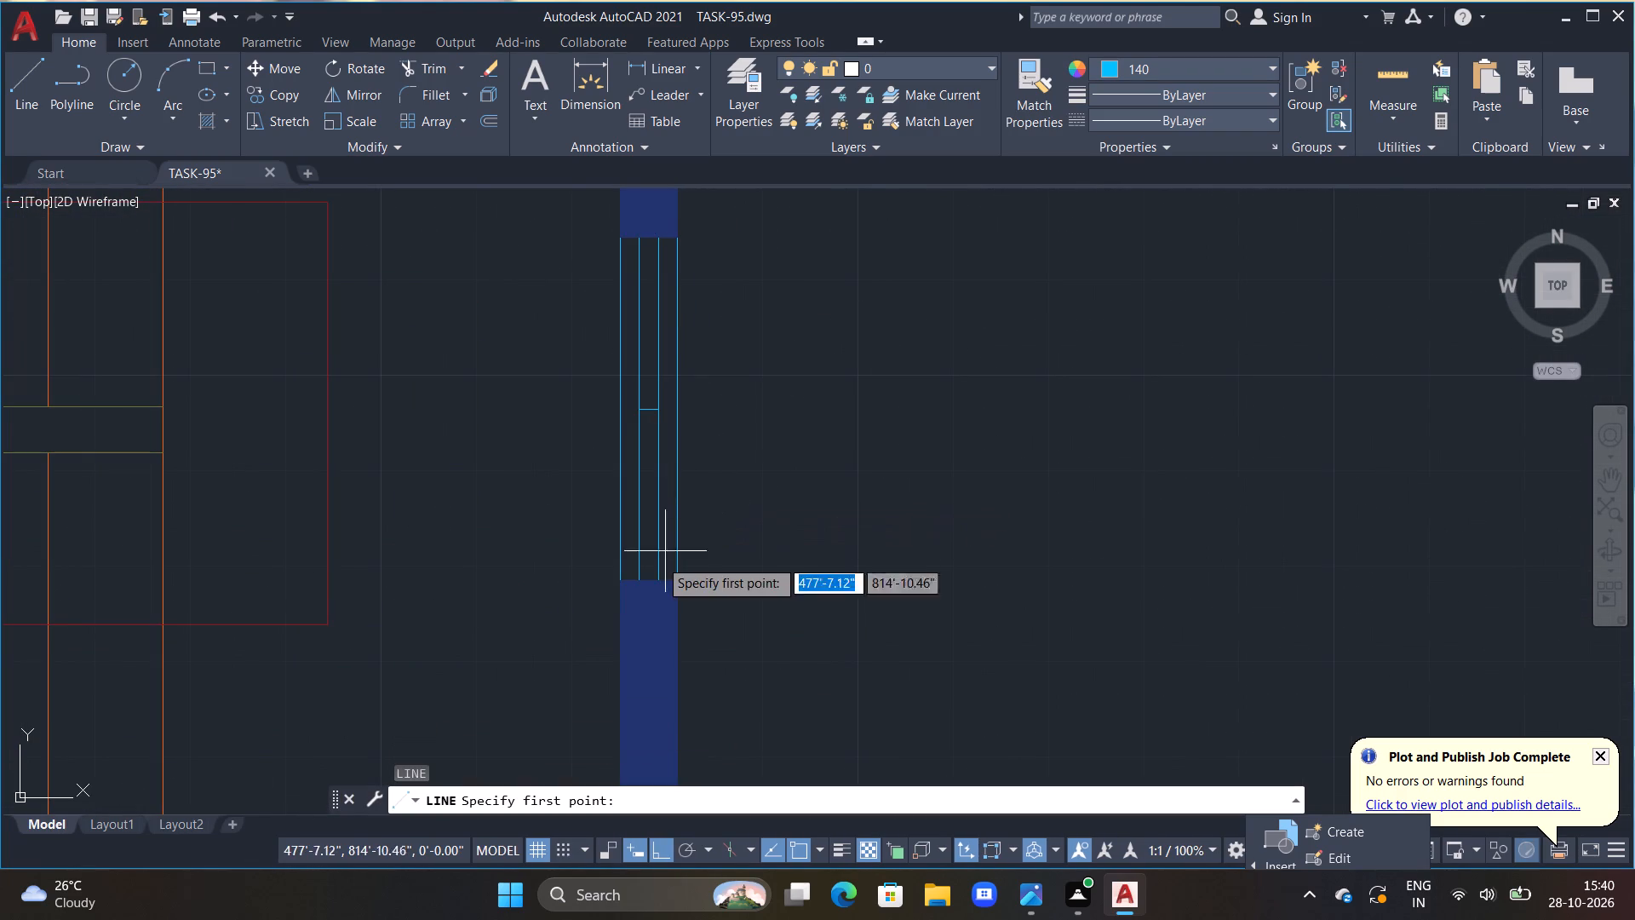
drag(619, 583, 631, 583)
click(673, 580)
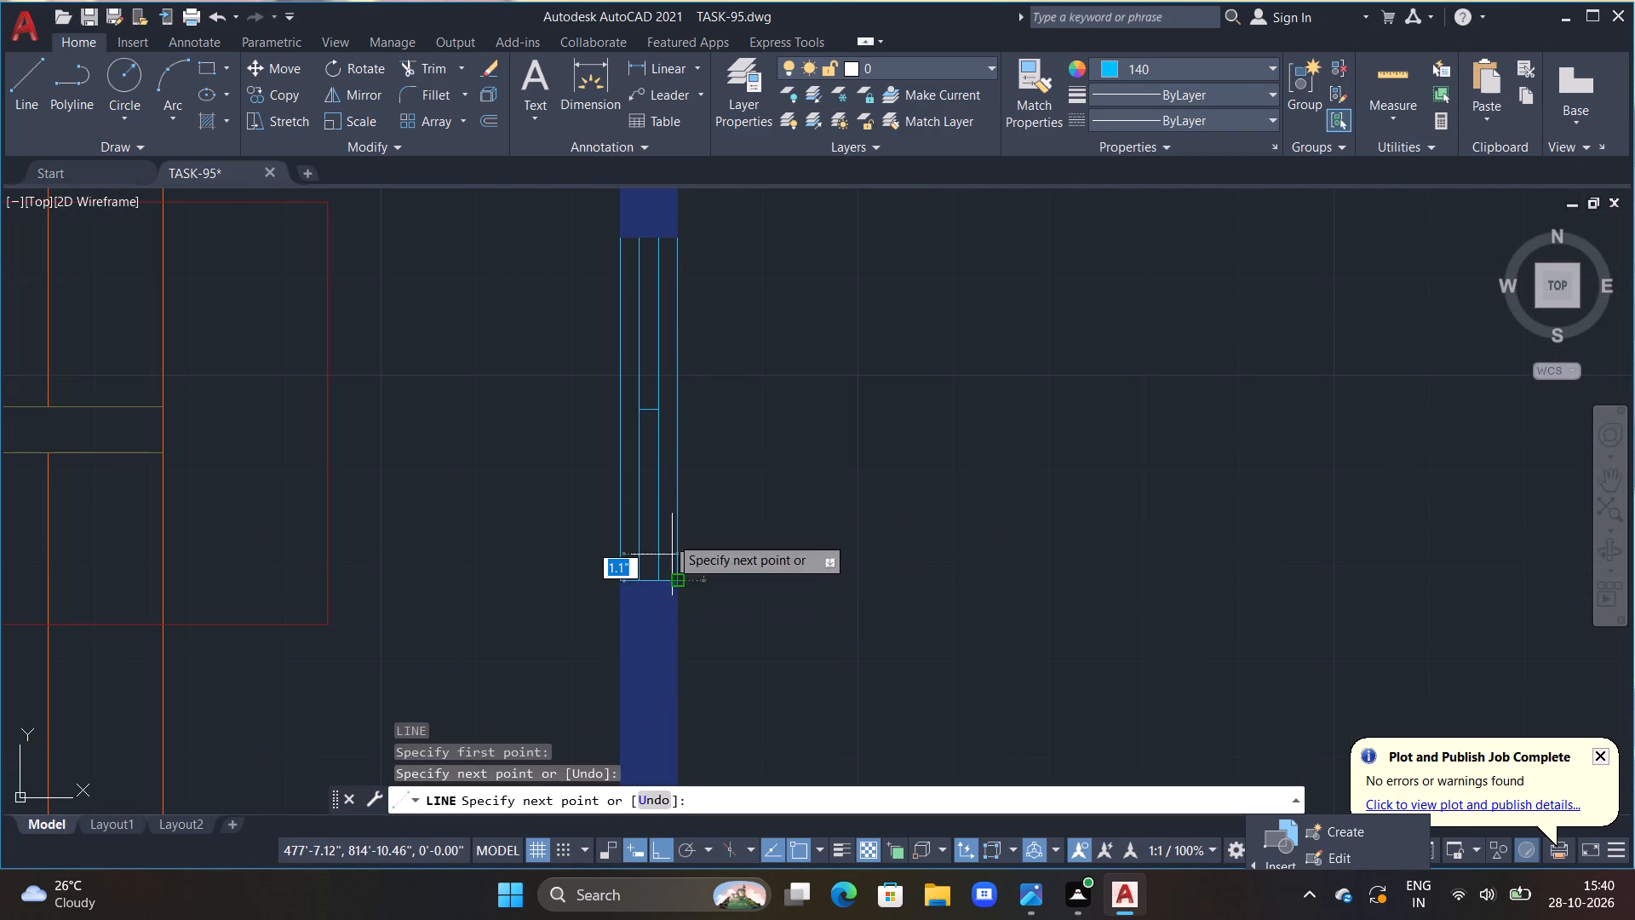
click(674, 235)
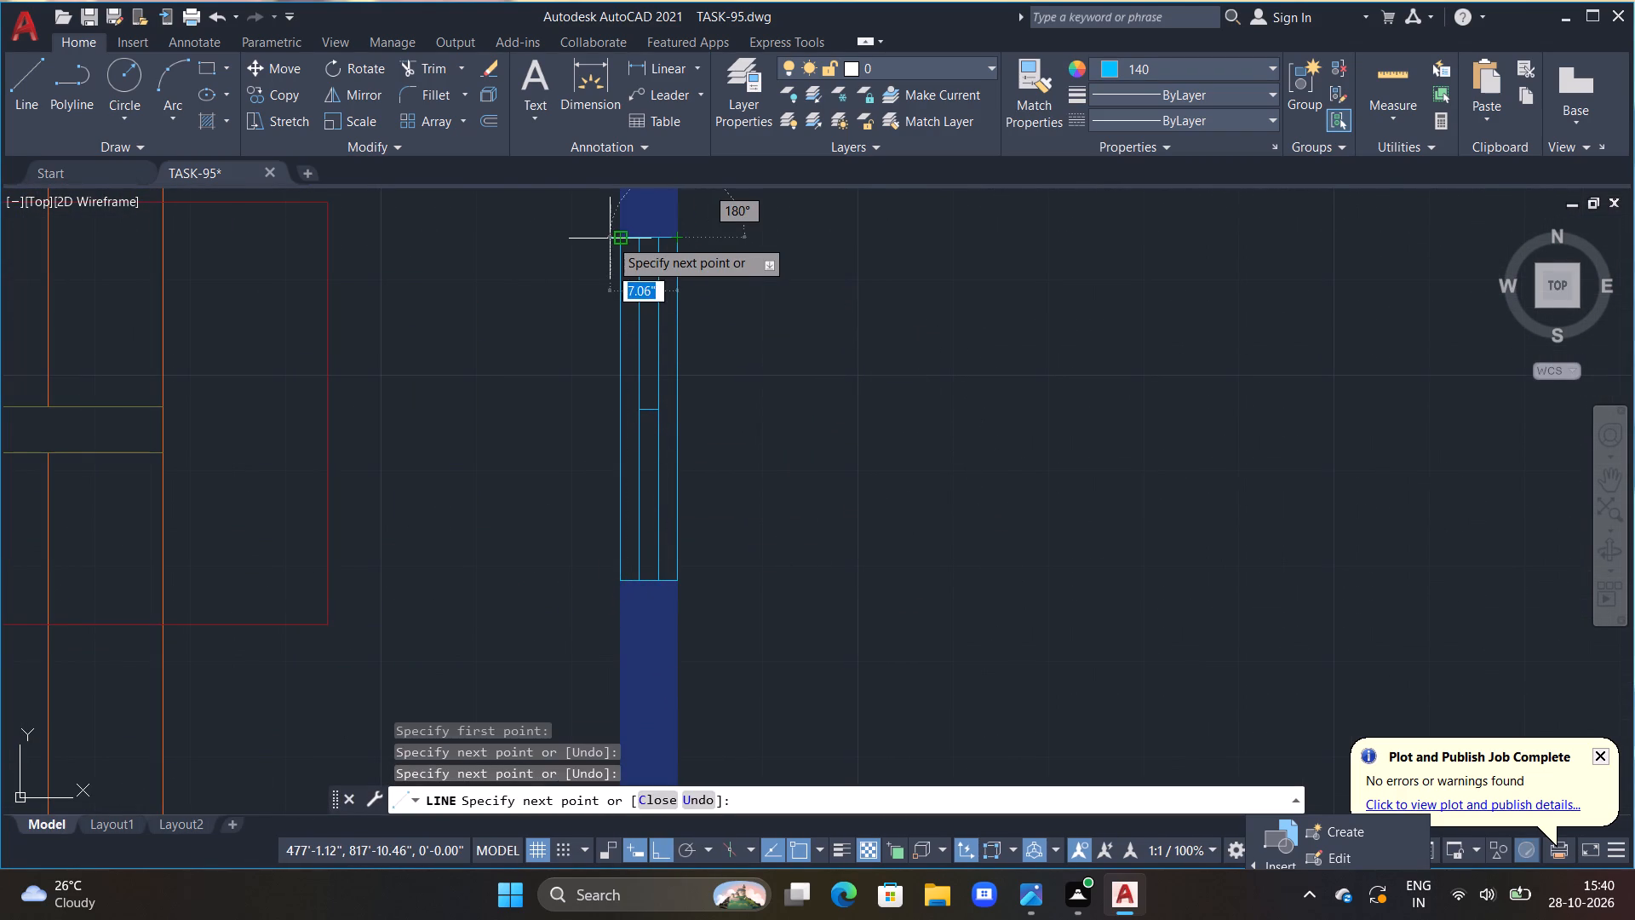
click(616, 238)
key(Escape)
Draw connected lines along the lower end, outer edge and upper end of the 11'0"X10'8" M.BED window facing the VER.
scroll(642, 305, down, 3)
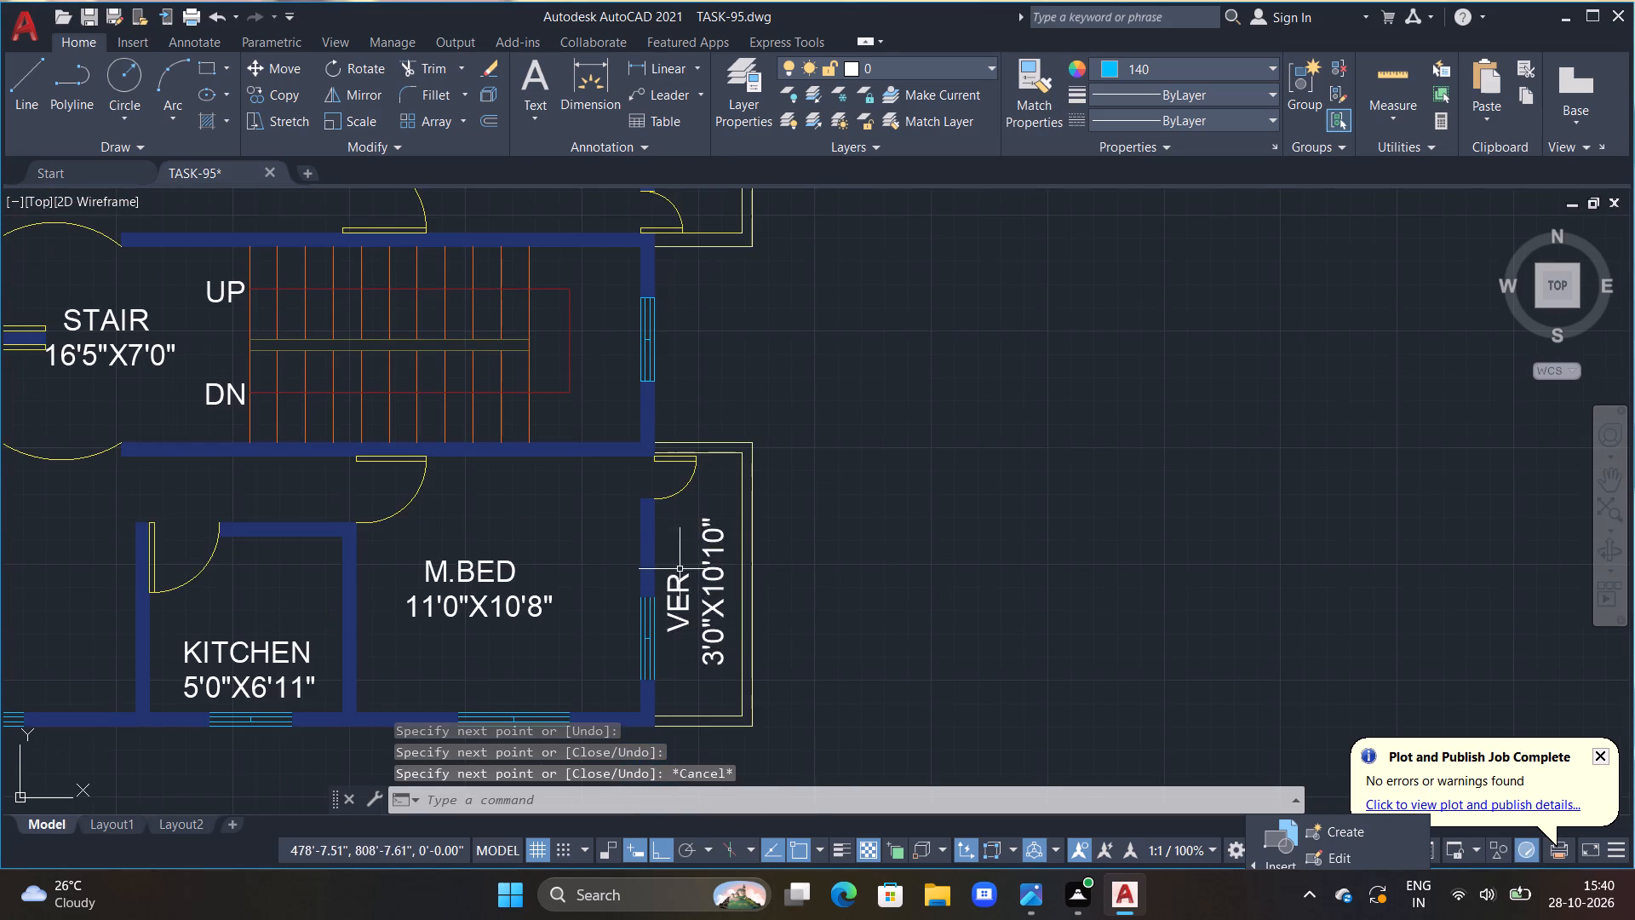
middle_drag(676, 571, 725, 433)
scroll(687, 472, up, 2)
middle_drag(678, 537, 691, 427)
scroll(680, 433, up, 1)
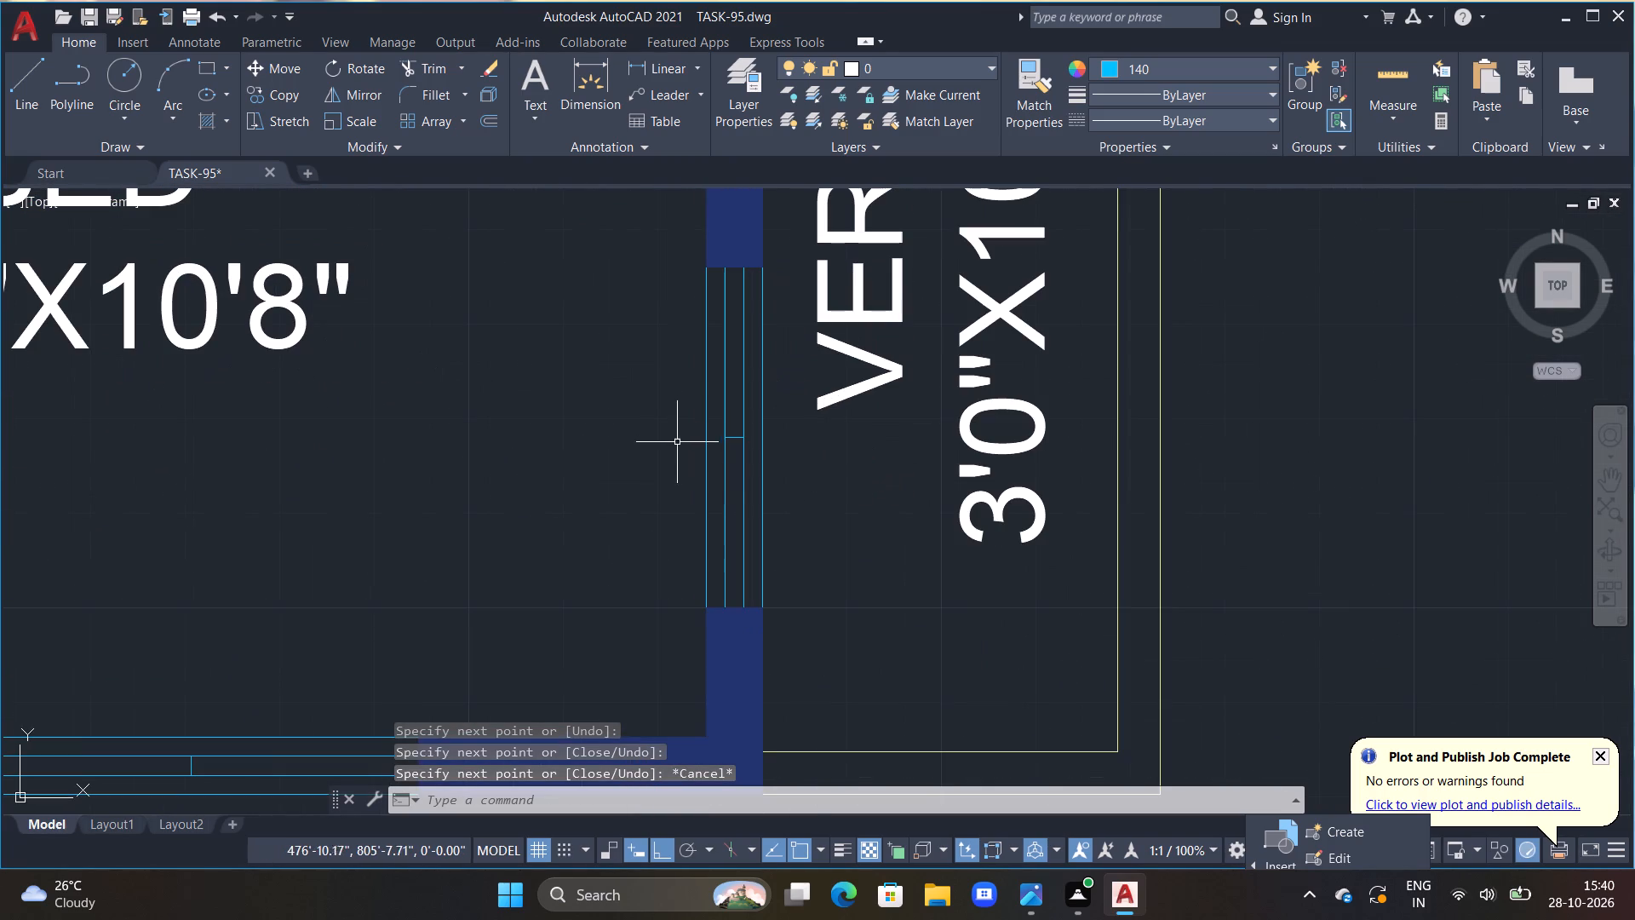
key(l)
key(space)
double_click(706, 607)
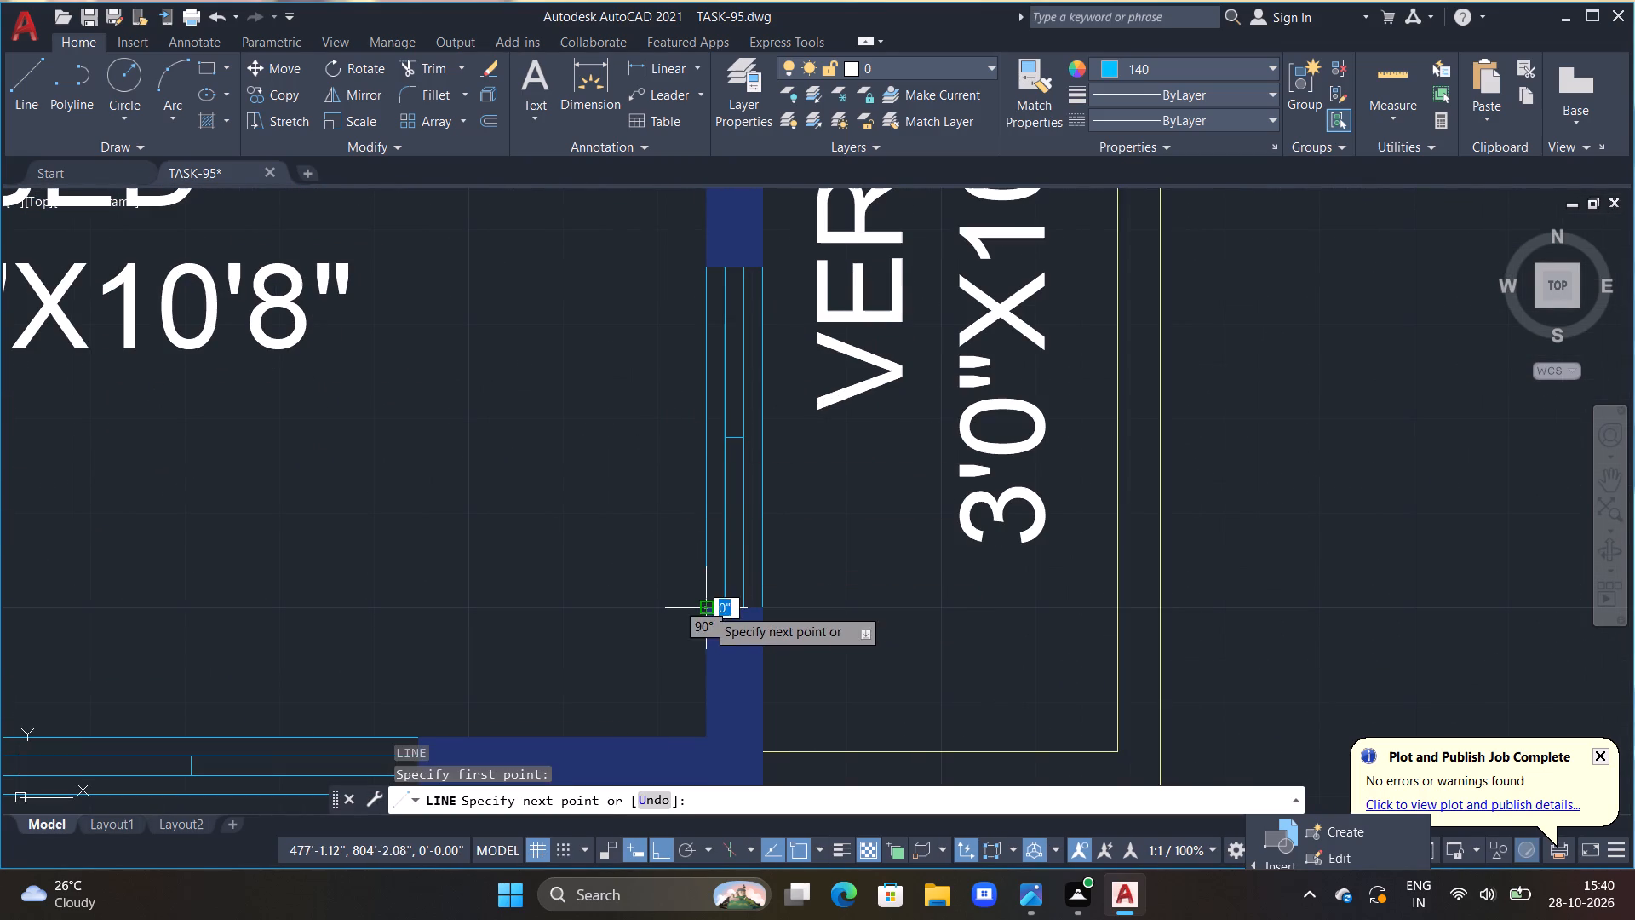
click(766, 610)
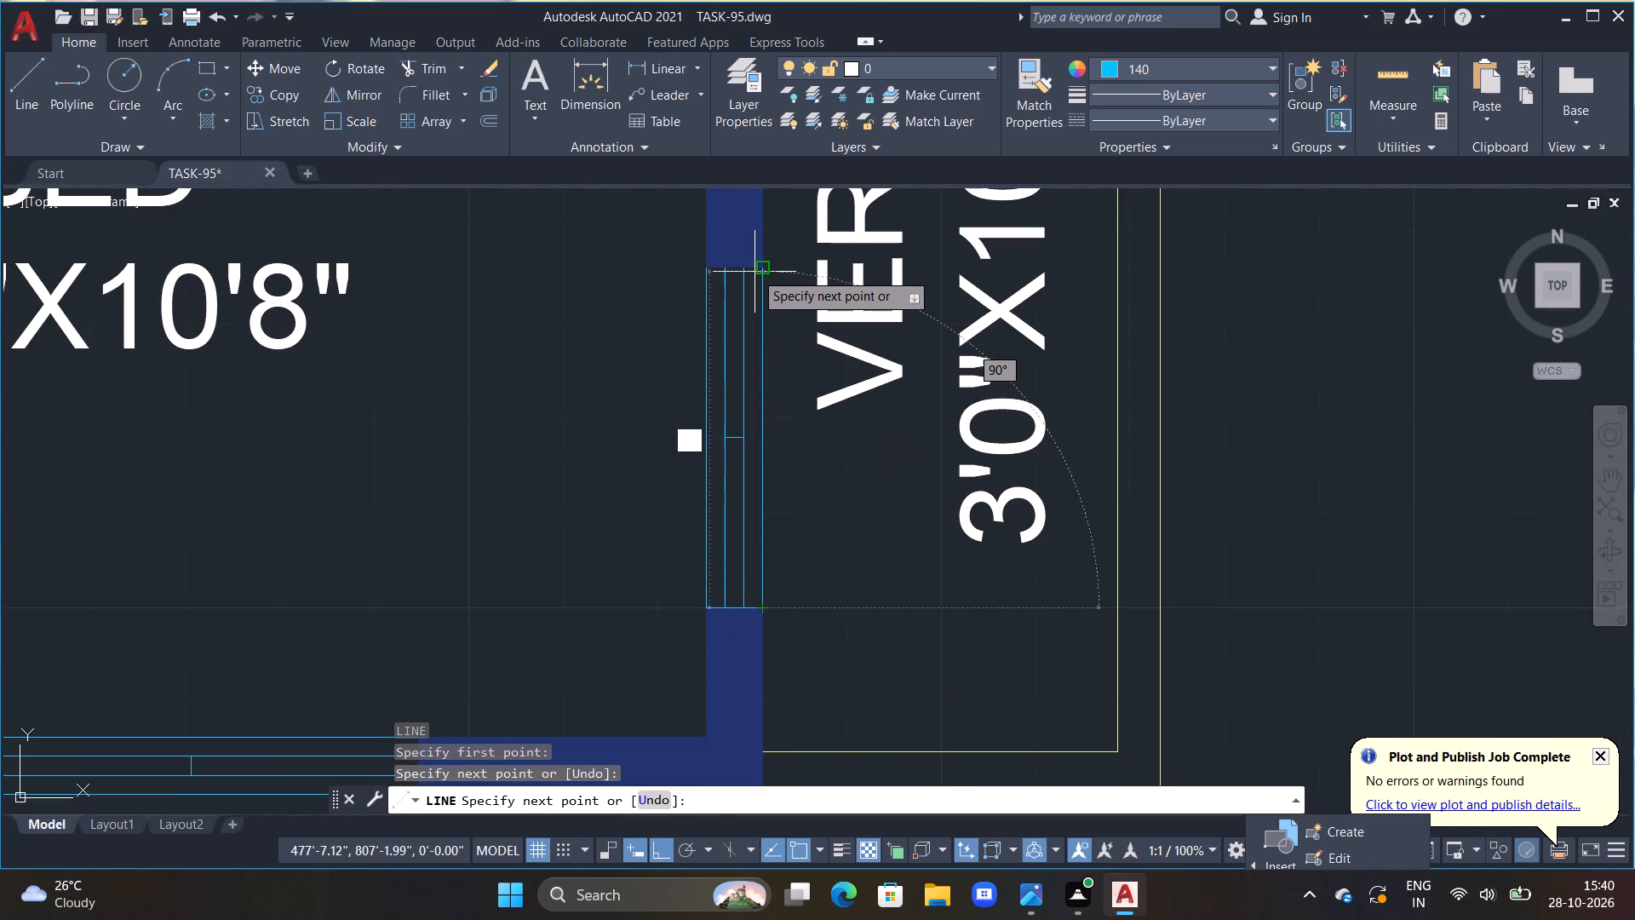
click(760, 269)
click(705, 266)
key(Escape)
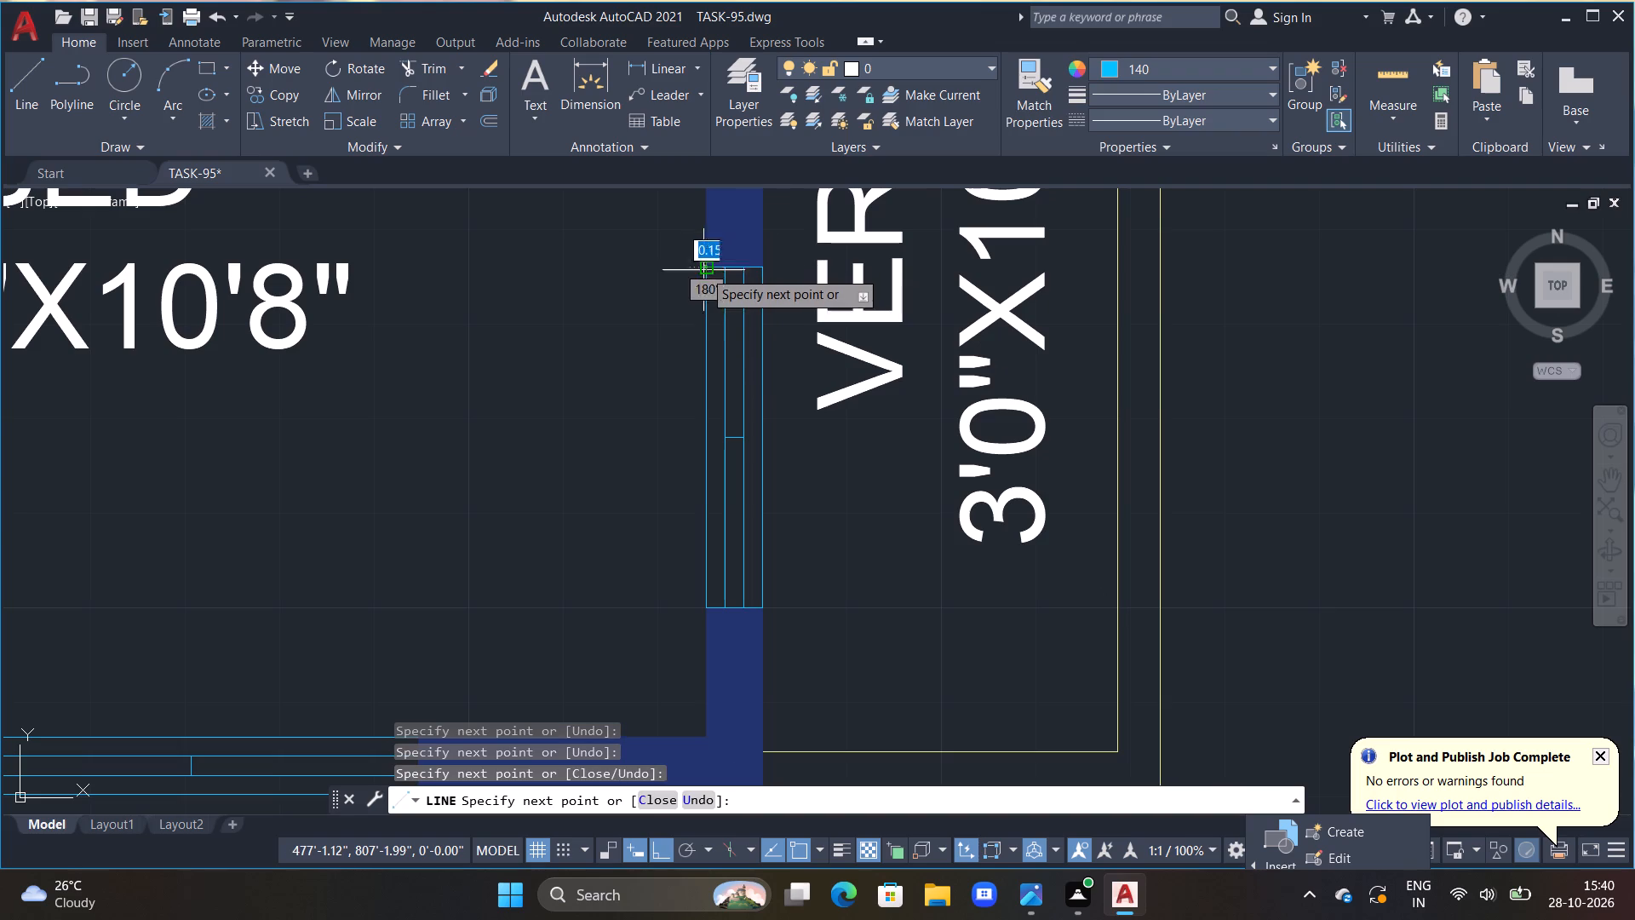
Draw connected lines along the west end, outer edge and east end of the 11'0"X10'8" M.BED's south window, with 6" ends.
scroll(636, 381, down, 2)
middle_drag(569, 468, 691, 424)
key(Escape)
scroll(357, 495, up, 1)
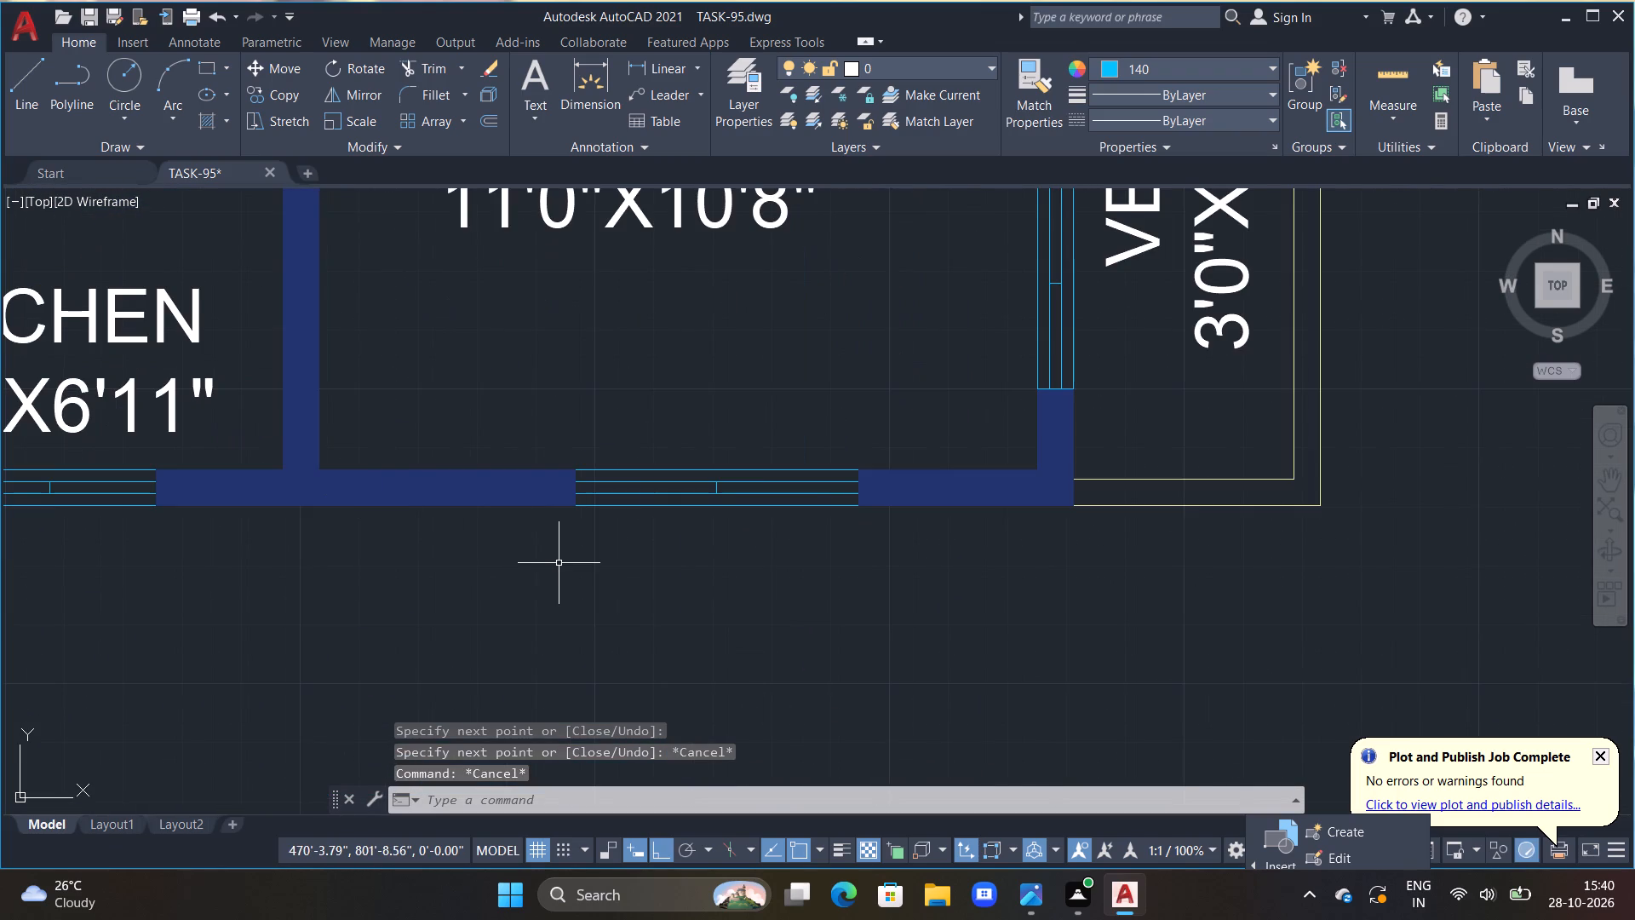
middle_drag(559, 563, 545, 602)
text(l)
key(space)
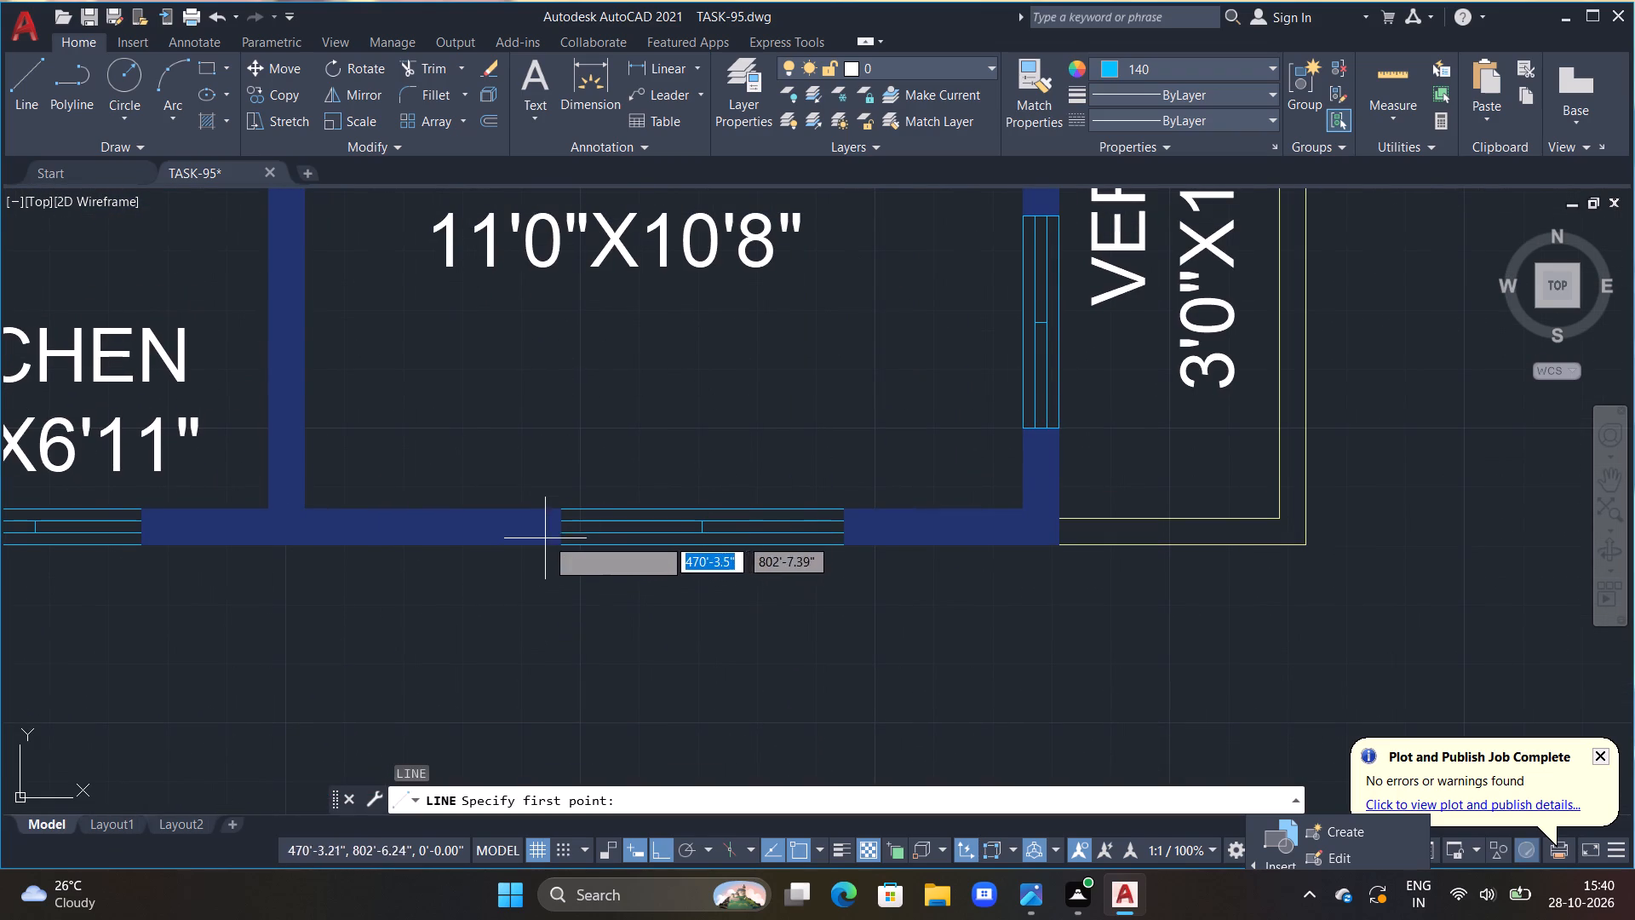
drag(559, 513, 560, 529)
click(562, 547)
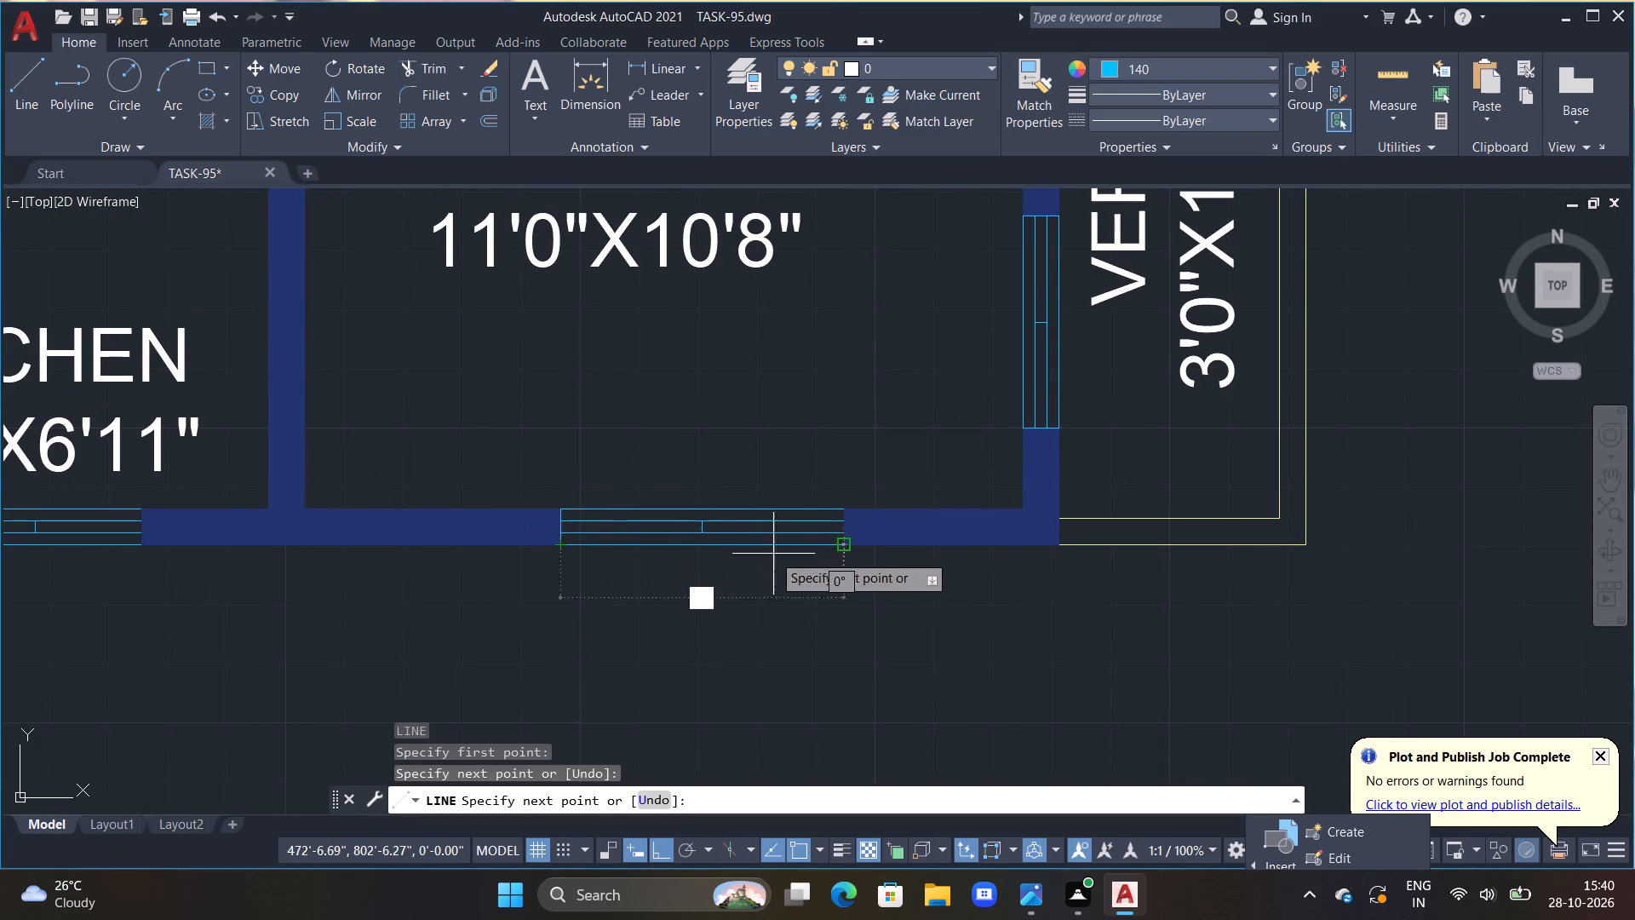
click(844, 549)
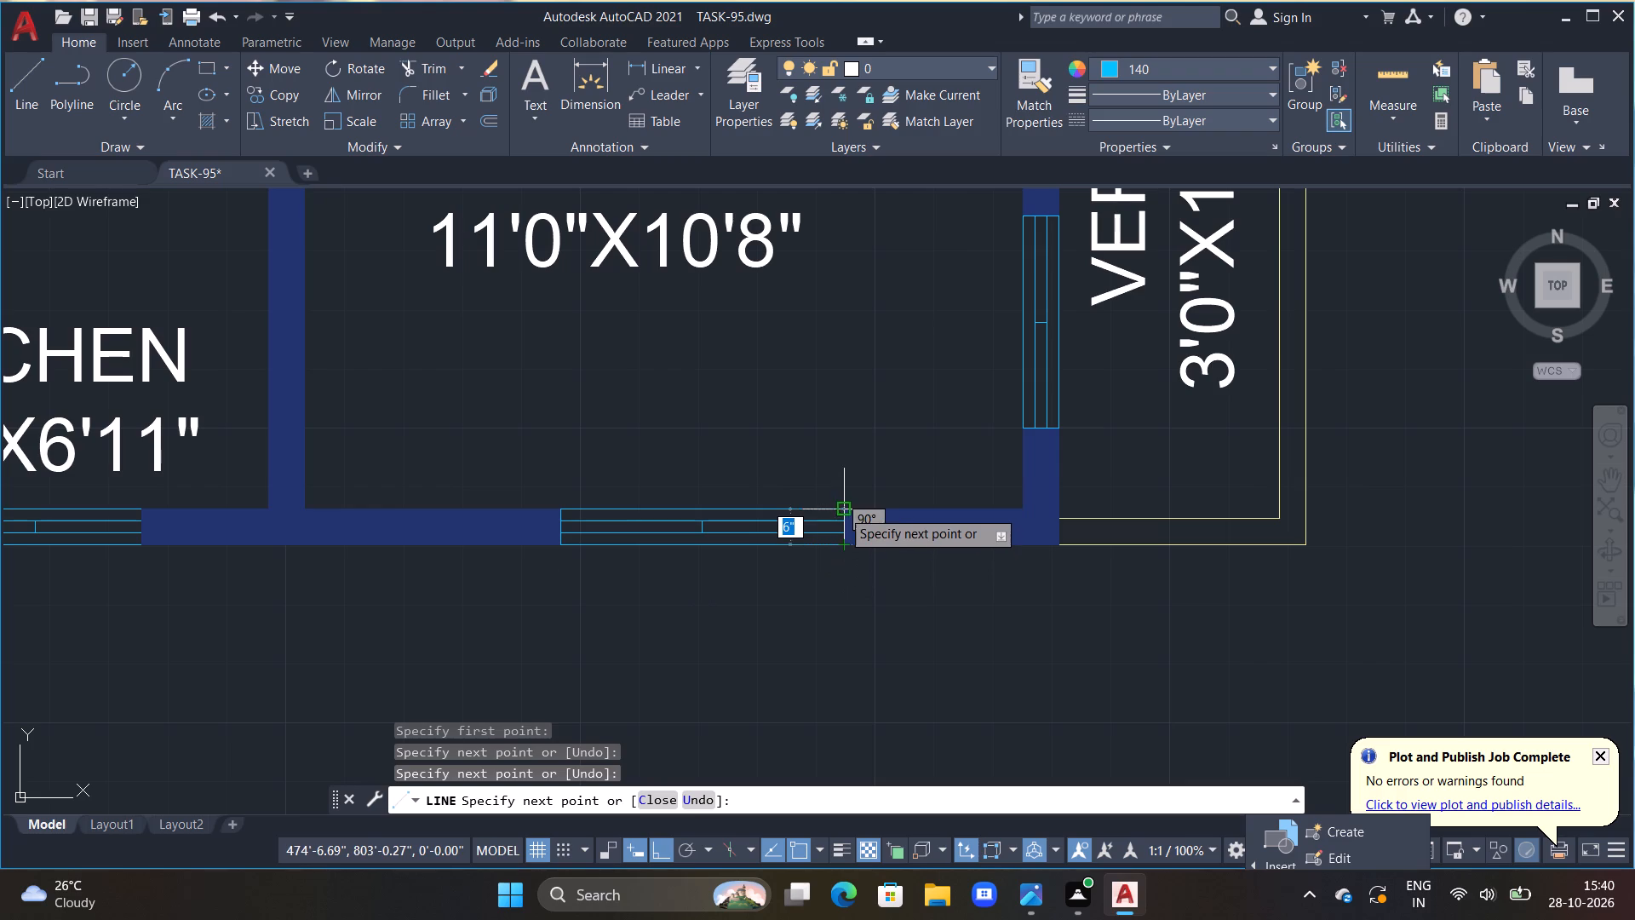
double_click(841, 509)
key(Escape)
Draw connected lines along the west end, 3' outer edge and east end of the lower KITCHEN's south window, with 6" ends.
scroll(835, 525, down, 2)
scroll(548, 528, up, 4)
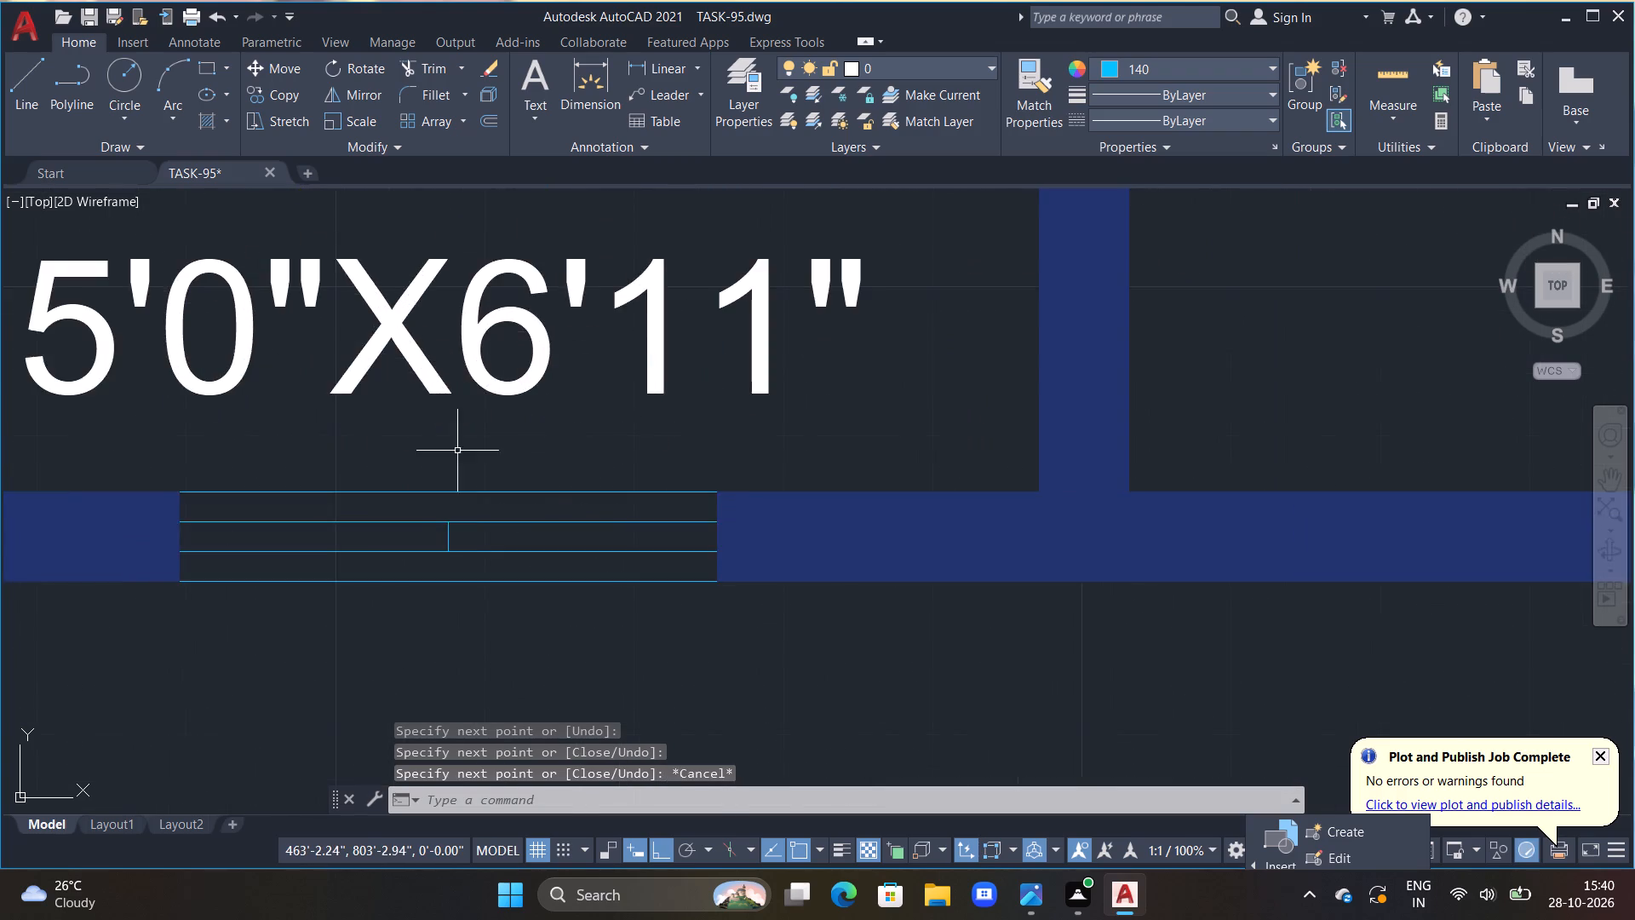
middle_drag(455, 445, 608, 365)
key(l)
key(space)
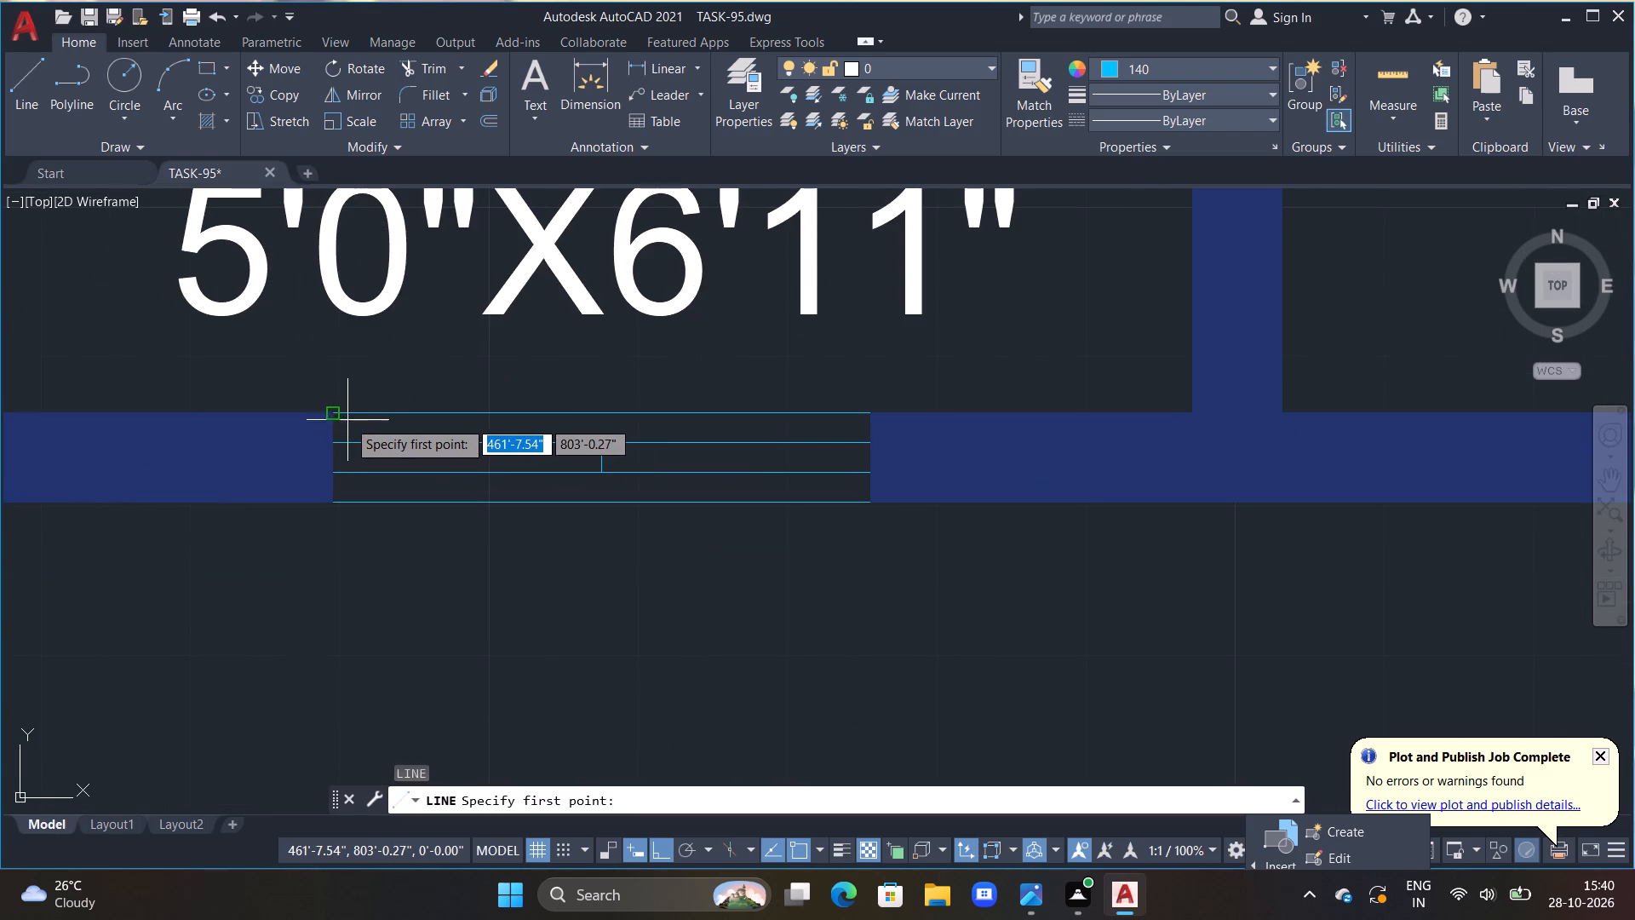
drag(336, 419, 338, 427)
click(339, 499)
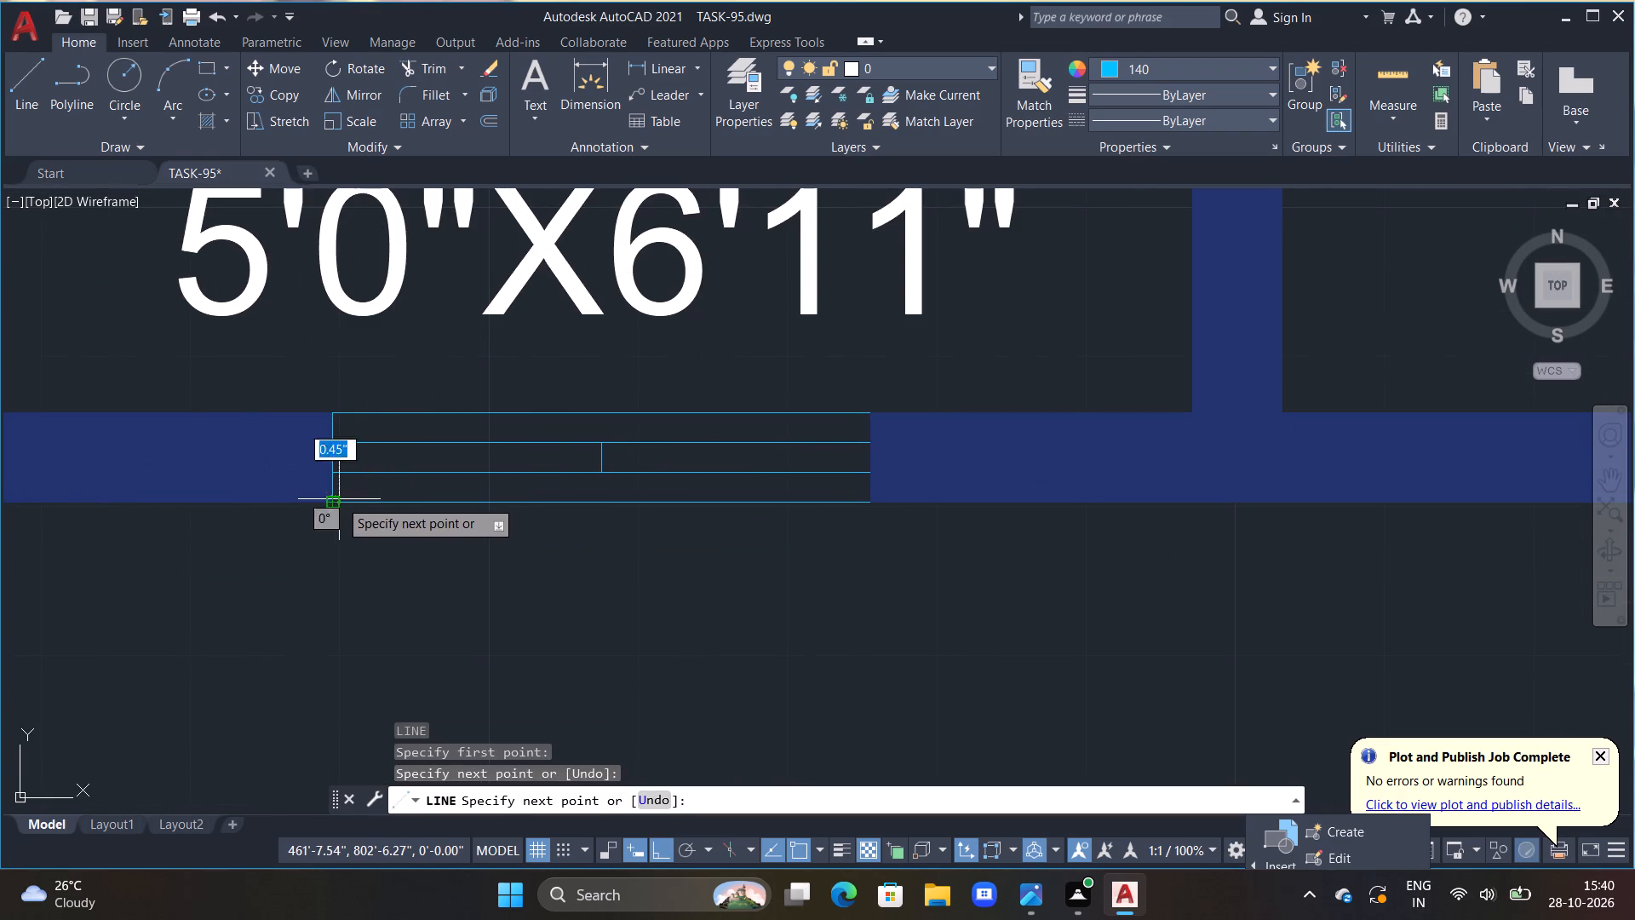
click(876, 503)
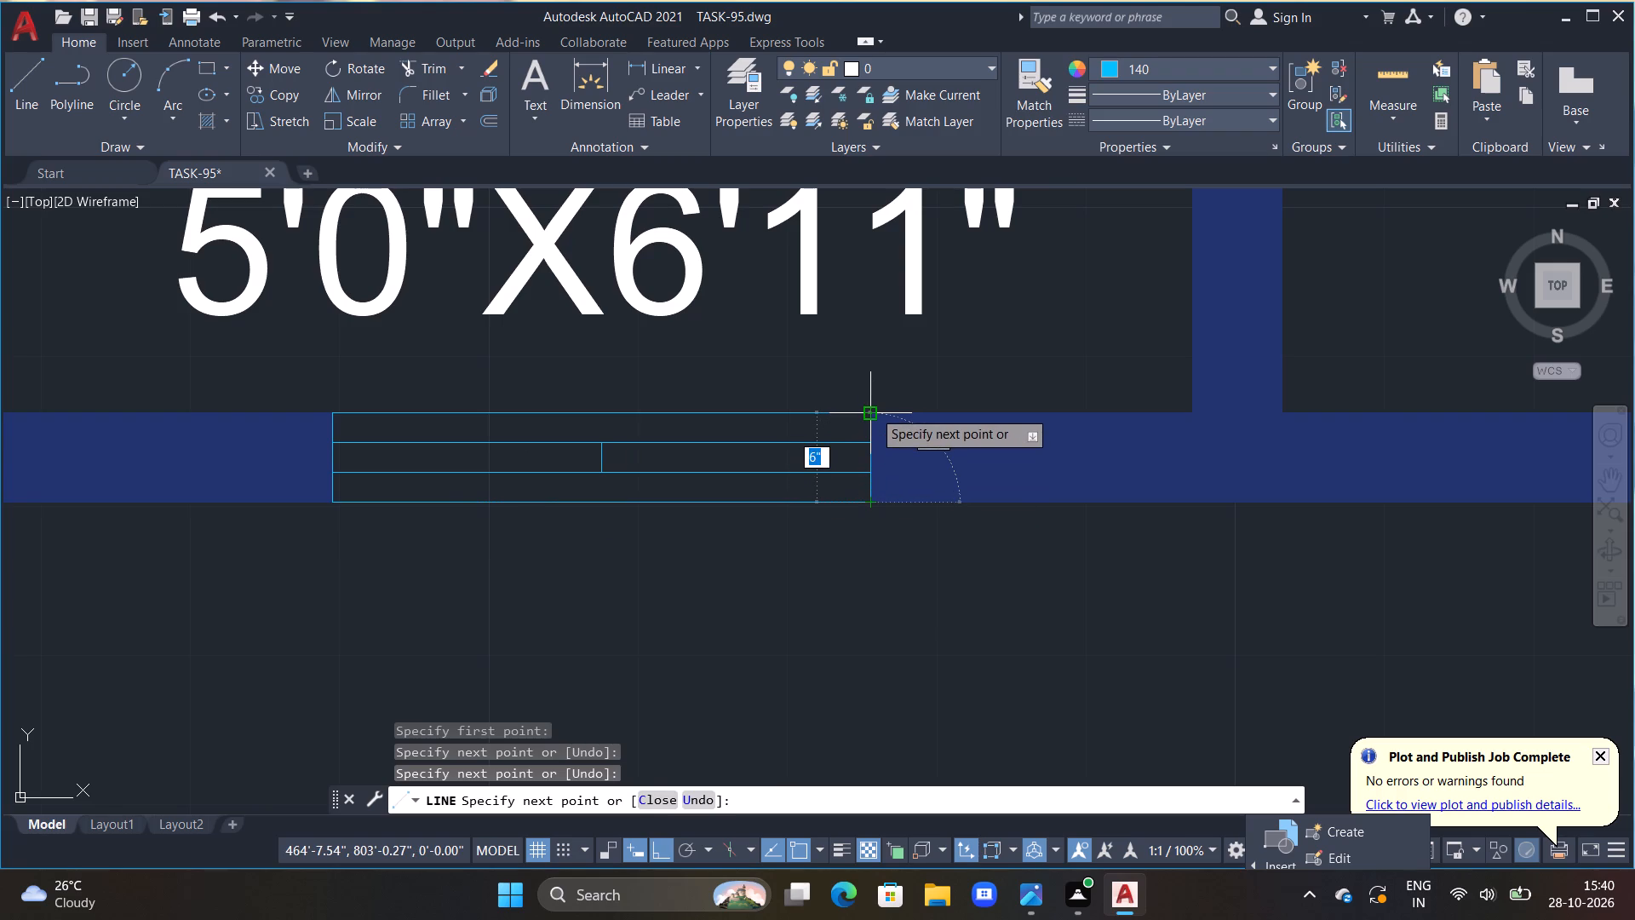
click(873, 410)
key(Escape)
Draw connected lines along the west end, outer edge and east end of the lower DINING's south window.
scroll(864, 426, down, 2)
middle_drag(393, 488, 941, 492)
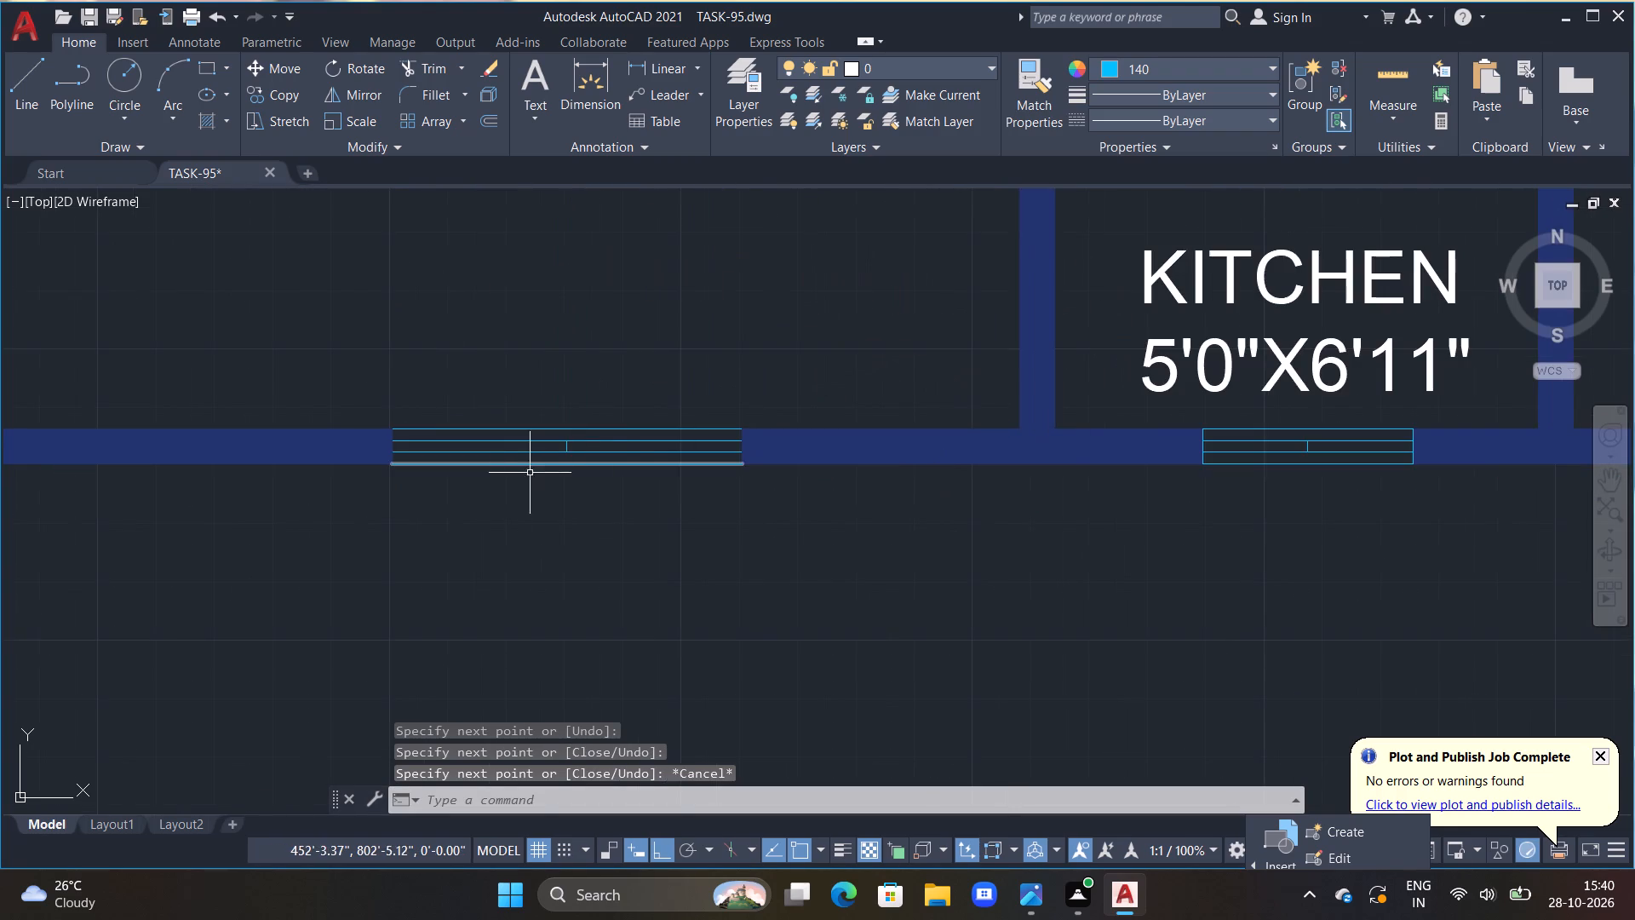
scroll(499, 474, up, 1)
key(l)
key(space)
drag(324, 405, 324, 423)
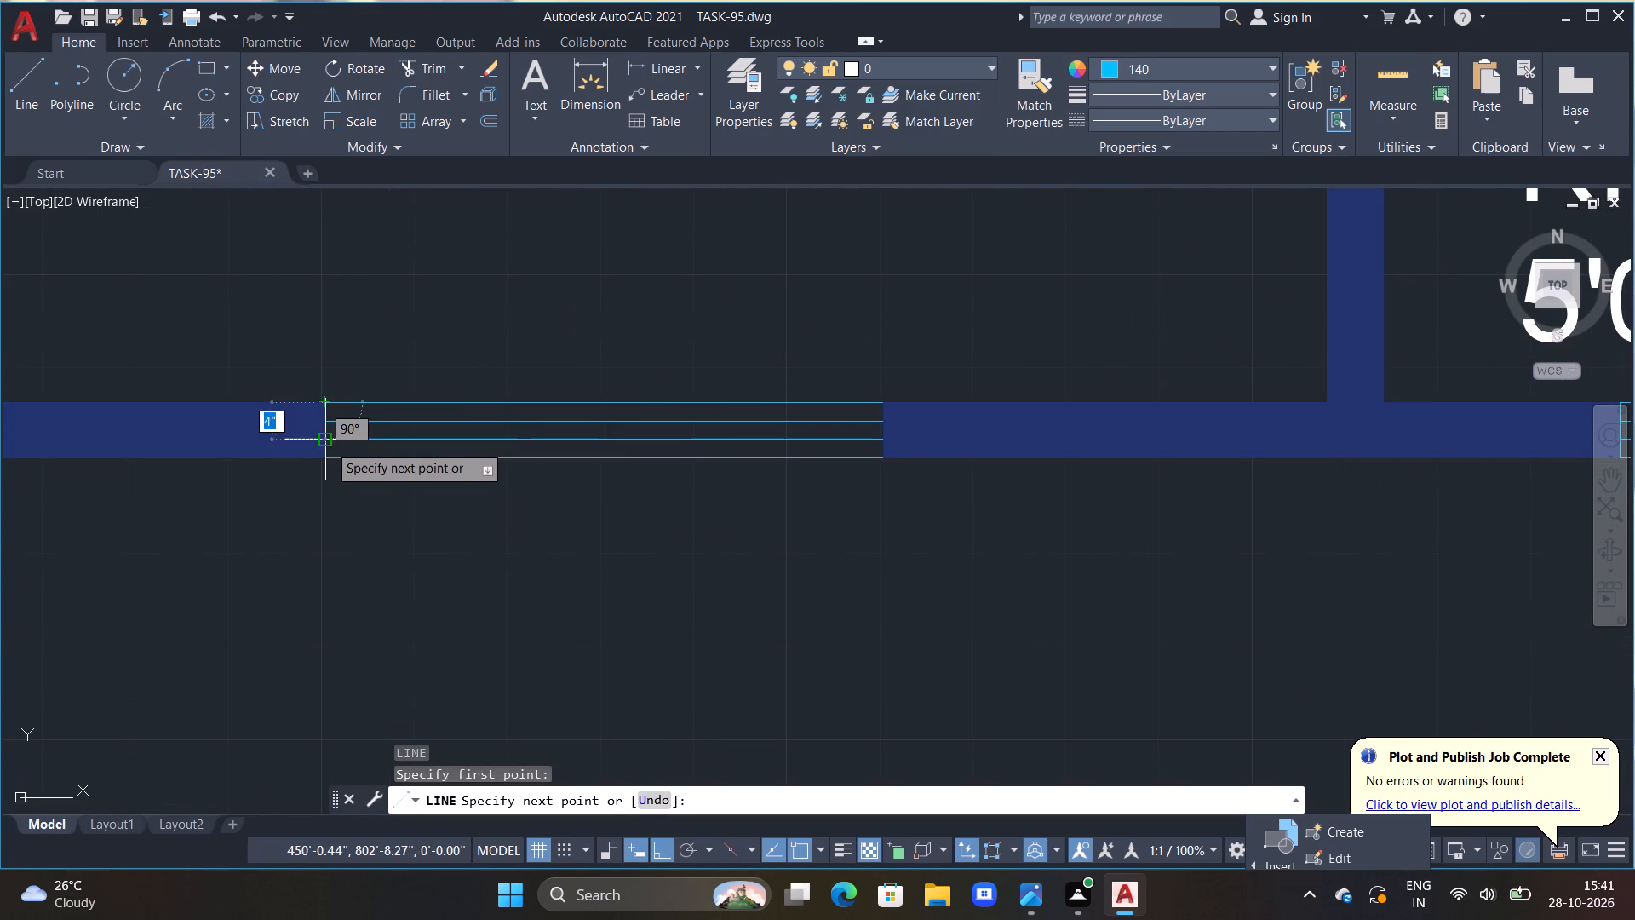
click(328, 457)
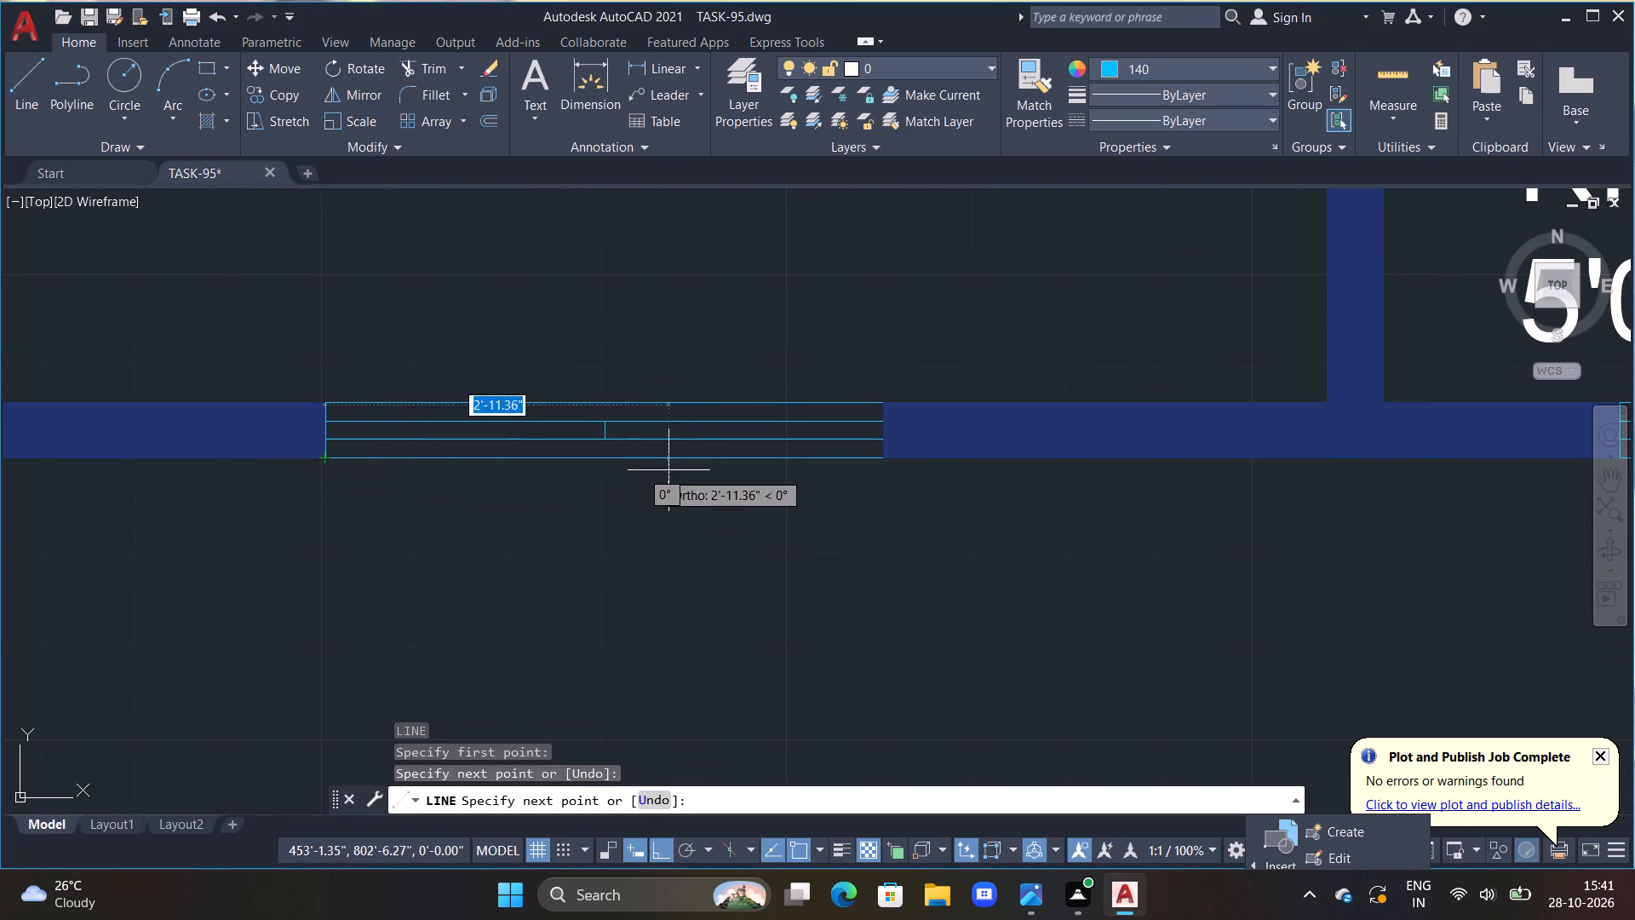
click(881, 460)
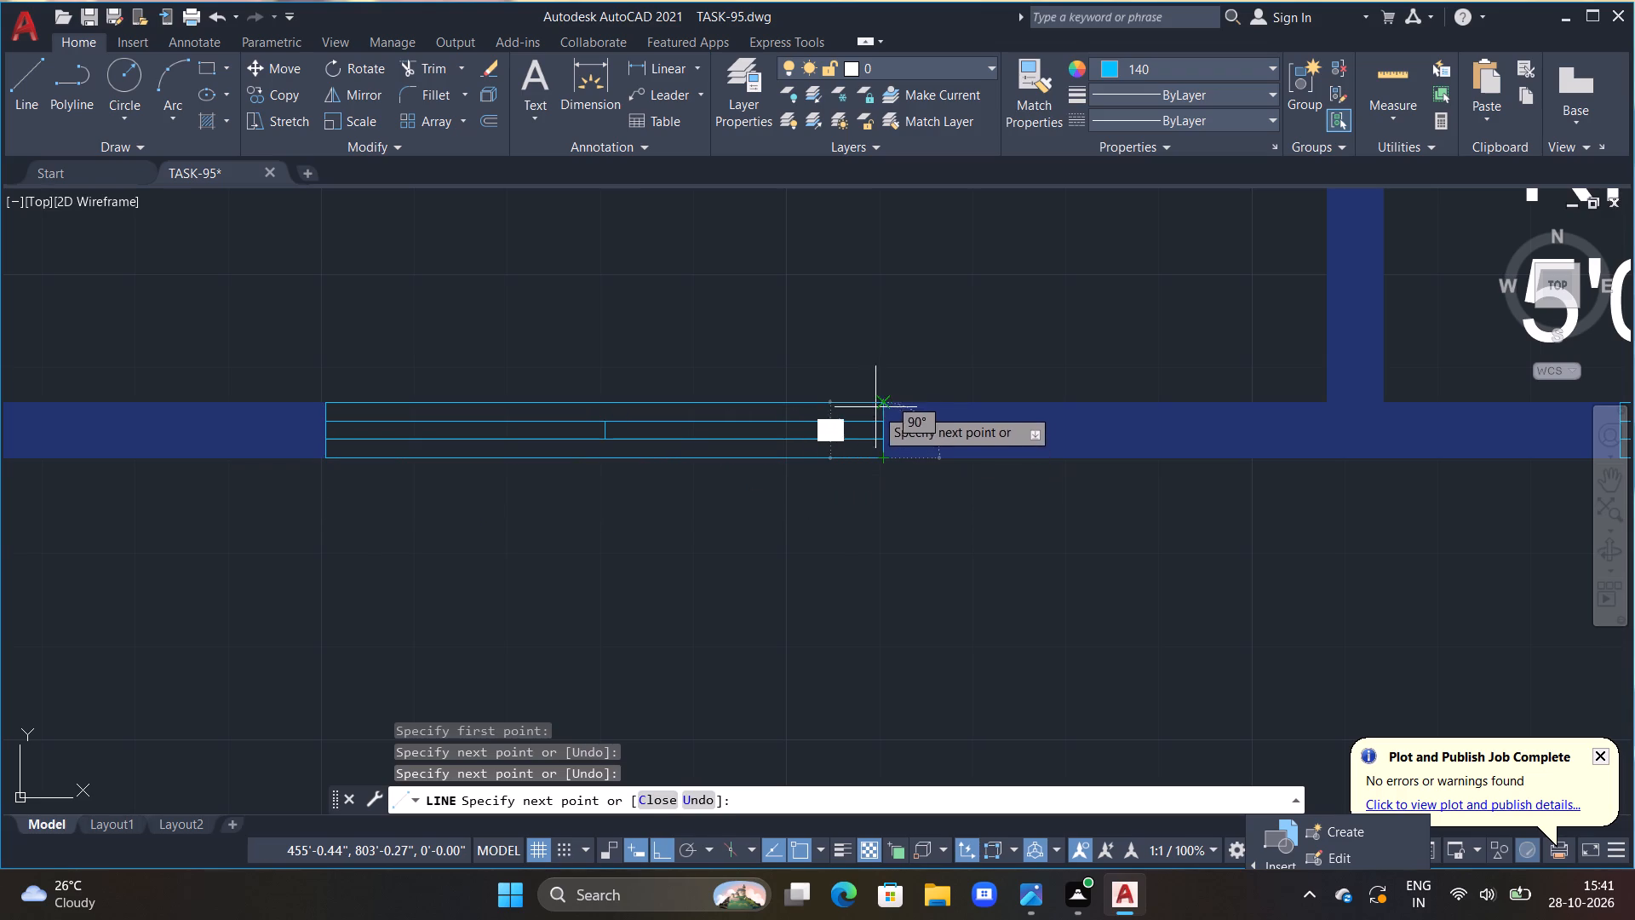
click(882, 405)
key(Escape)
Draw connected lines along the west end, outer edge and east end of the lower 4'0"X6'7" BATH's south window.
scroll(817, 436, down, 3)
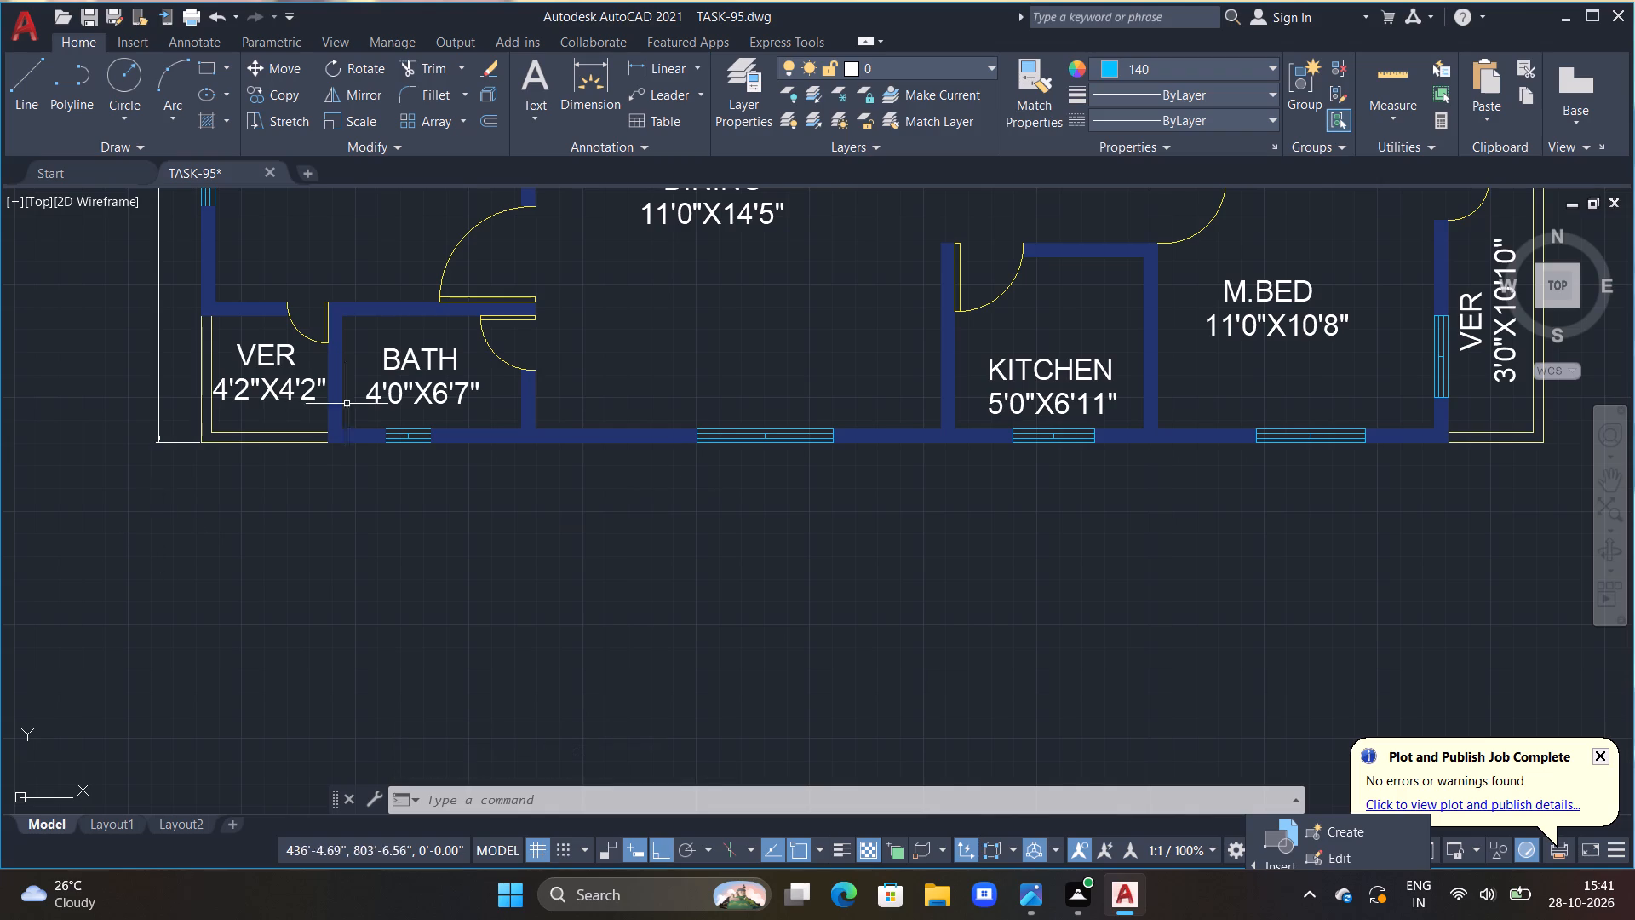
scroll(412, 360, up, 2)
scroll(441, 459, up, 1)
middle_drag(410, 529, 549, 468)
scroll(549, 468, up, 1)
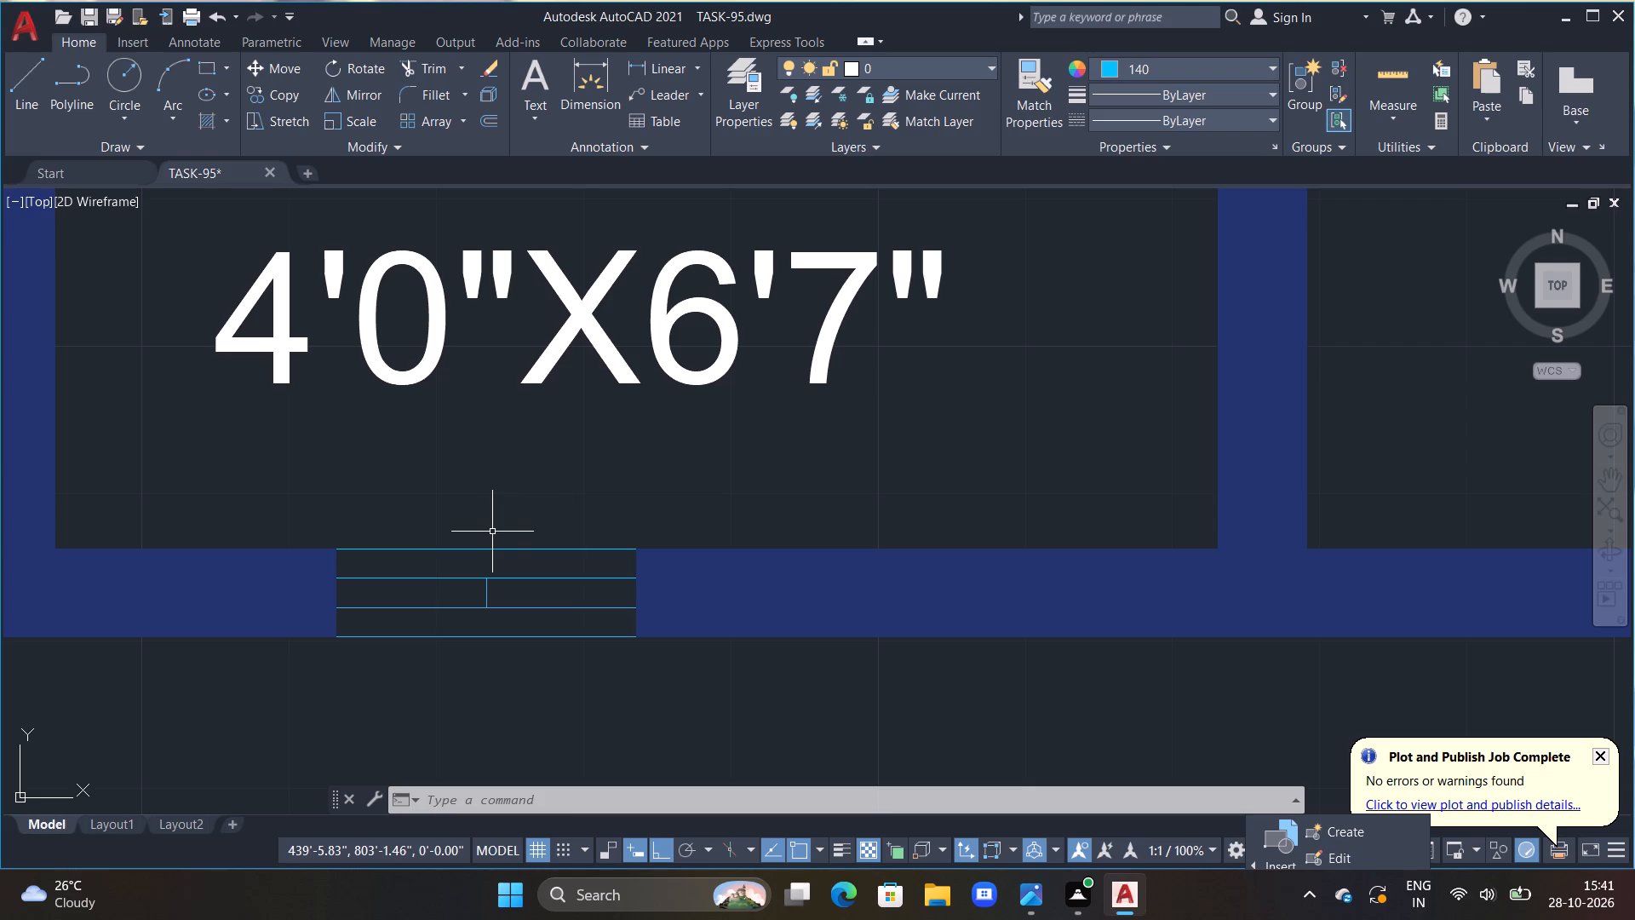
text(l)
key(space)
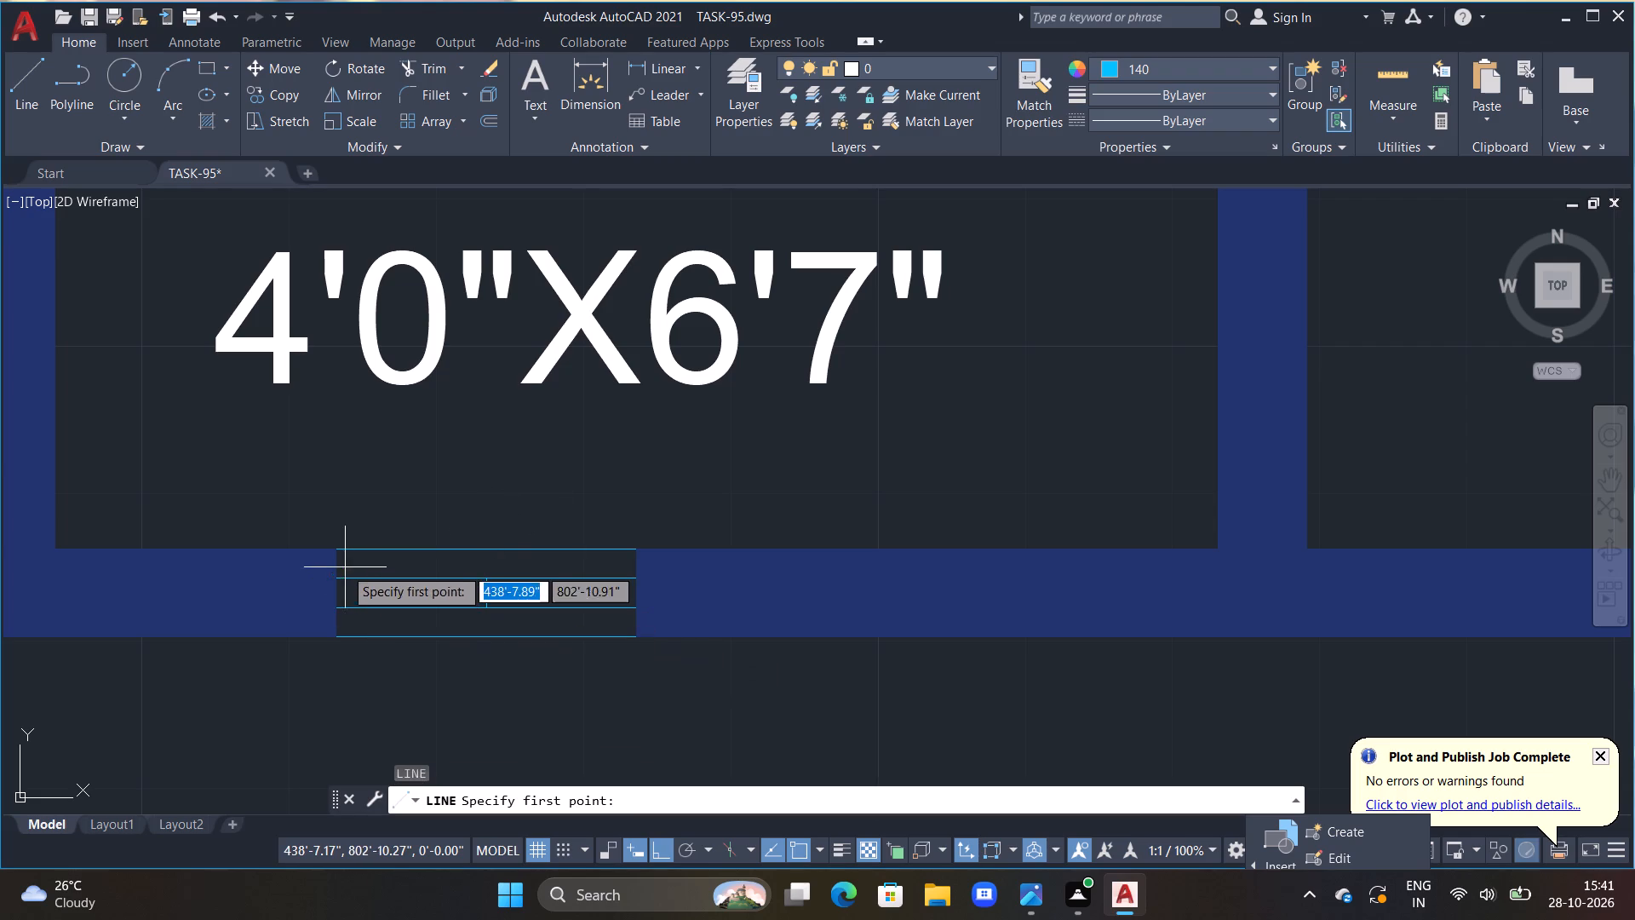
click(338, 550)
click(333, 635)
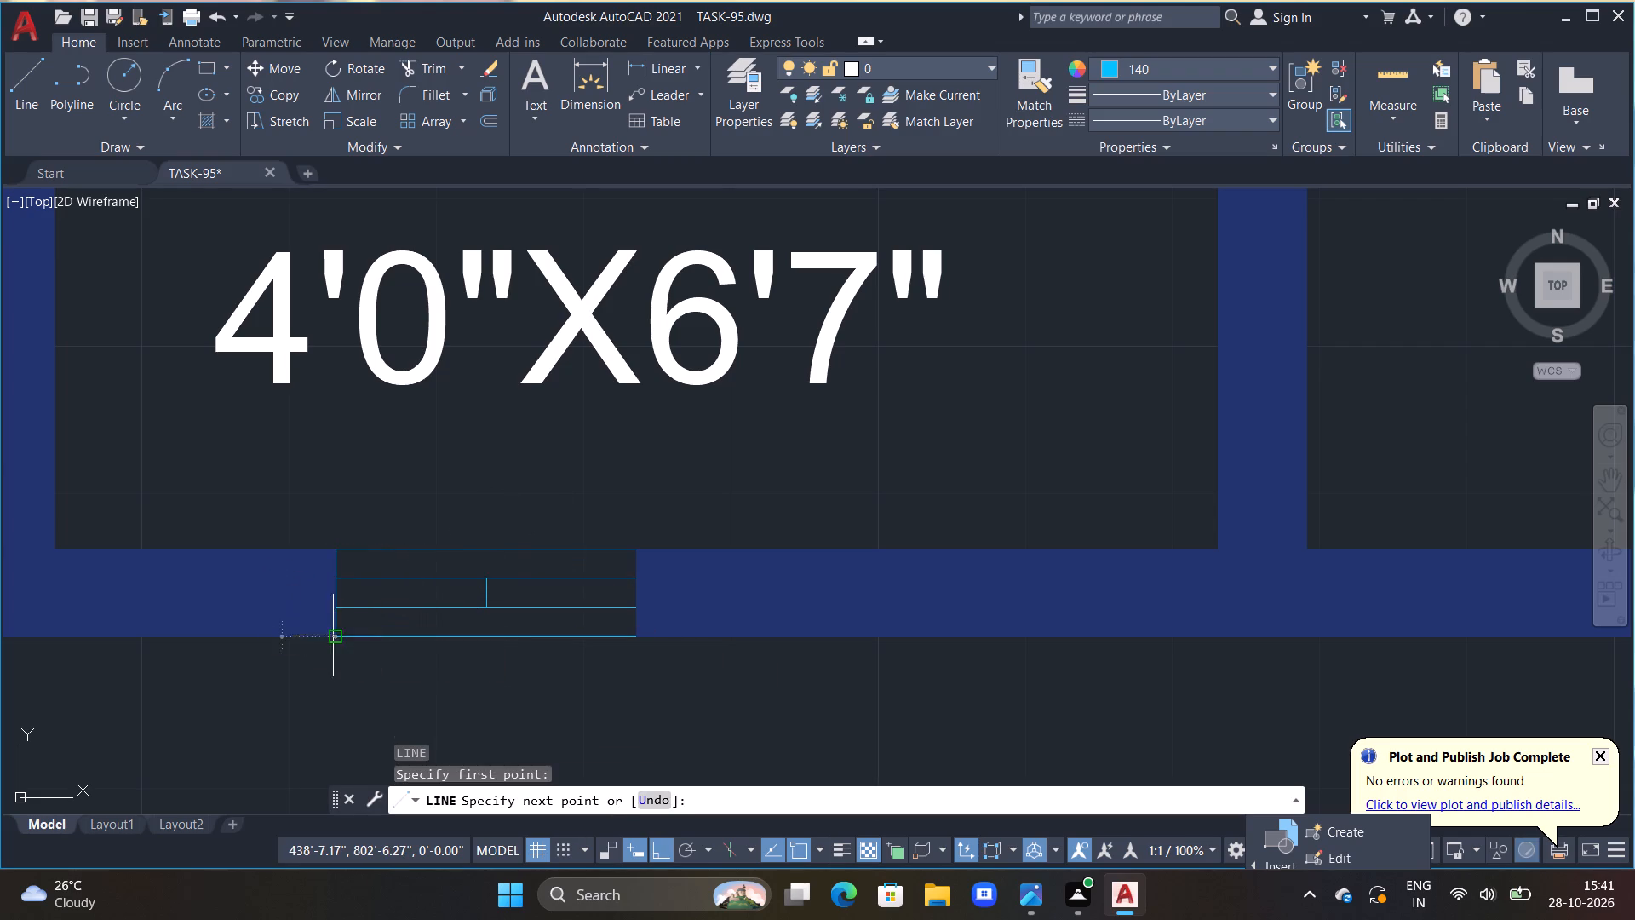
click(636, 638)
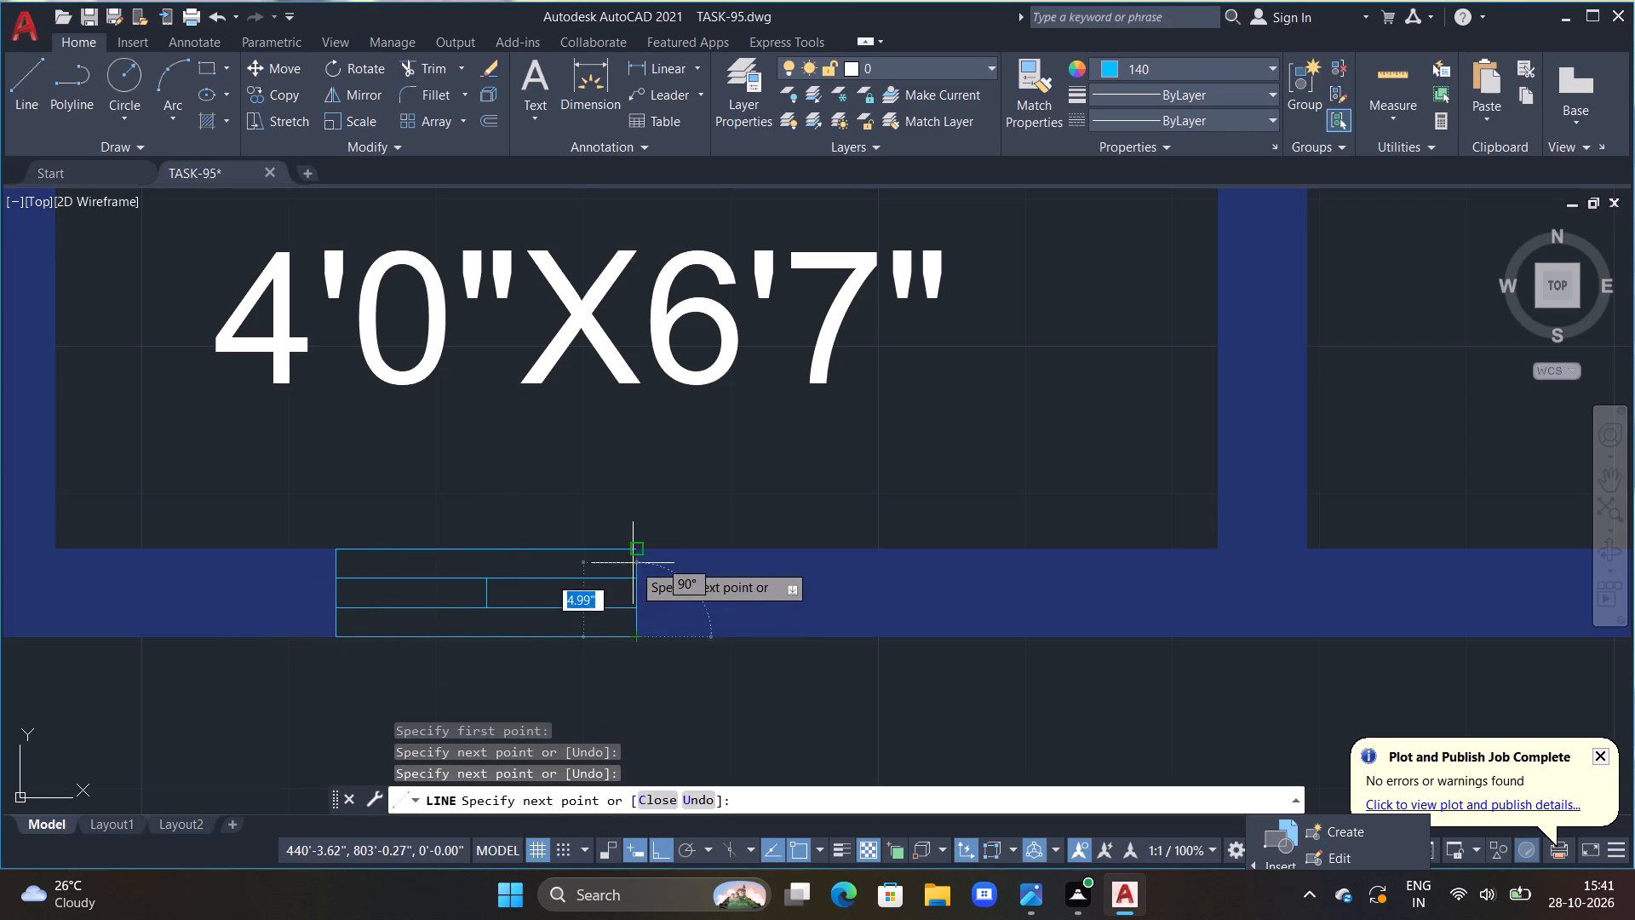
click(637, 549)
key(Escape)
Draw connected lines along the lower end, inner edge and upper end of the lower 11'0"X10'0" M.BED's west window.
scroll(637, 549, down, 2)
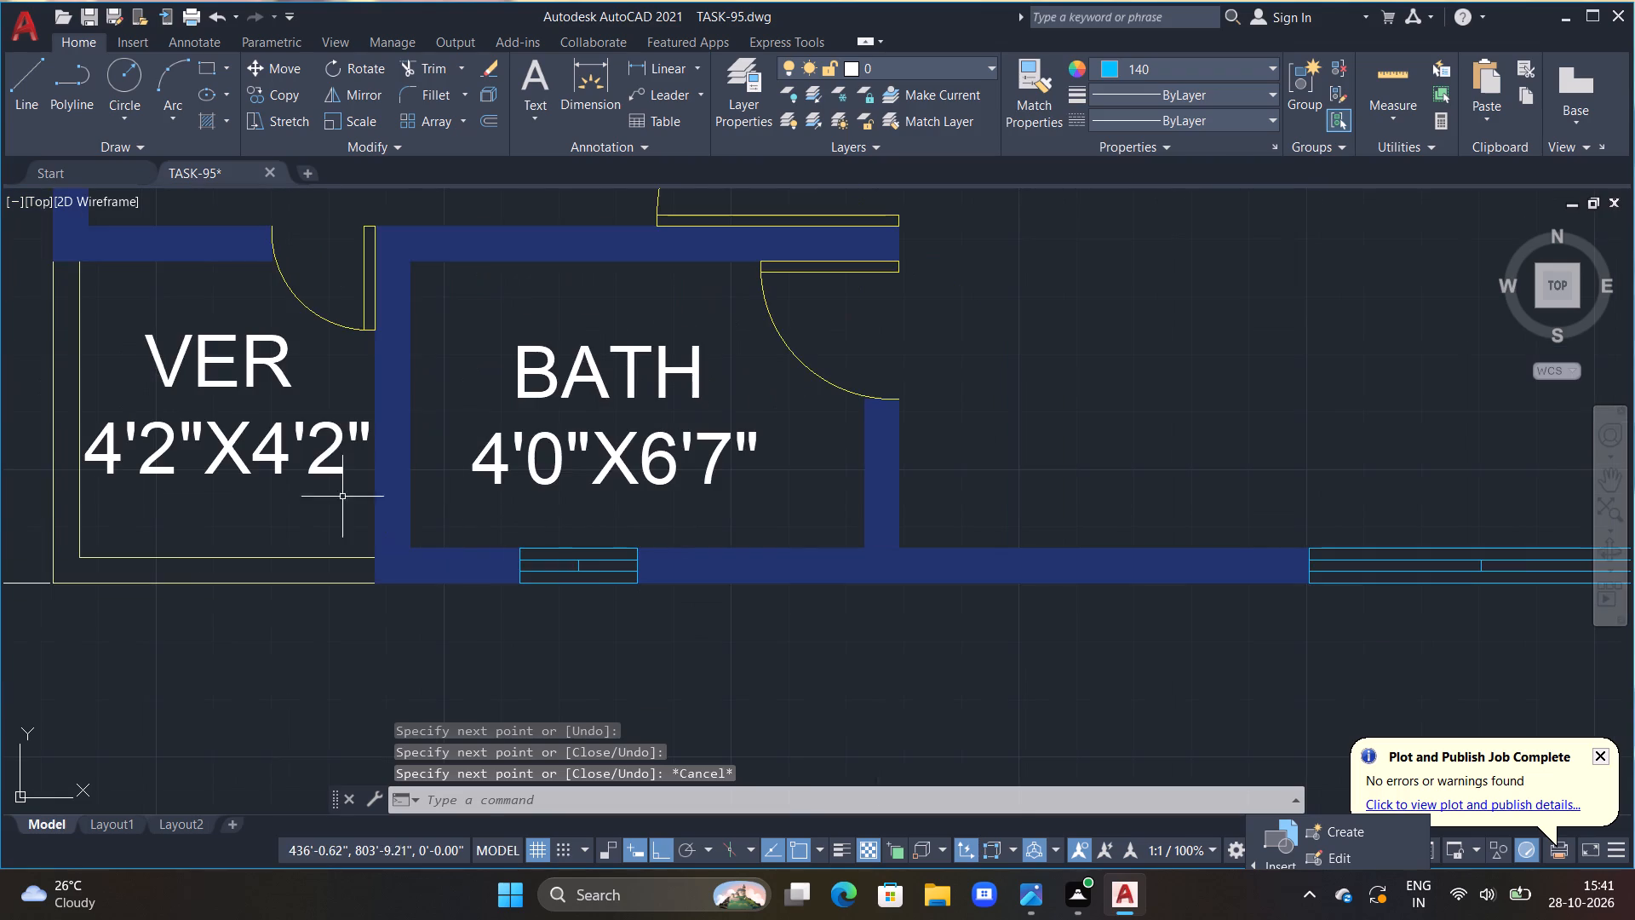
scroll(348, 374, down, 2)
middle_drag(375, 342, 443, 517)
scroll(286, 386, up, 2)
middle_drag(403, 367, 528, 594)
text(l)
key(space)
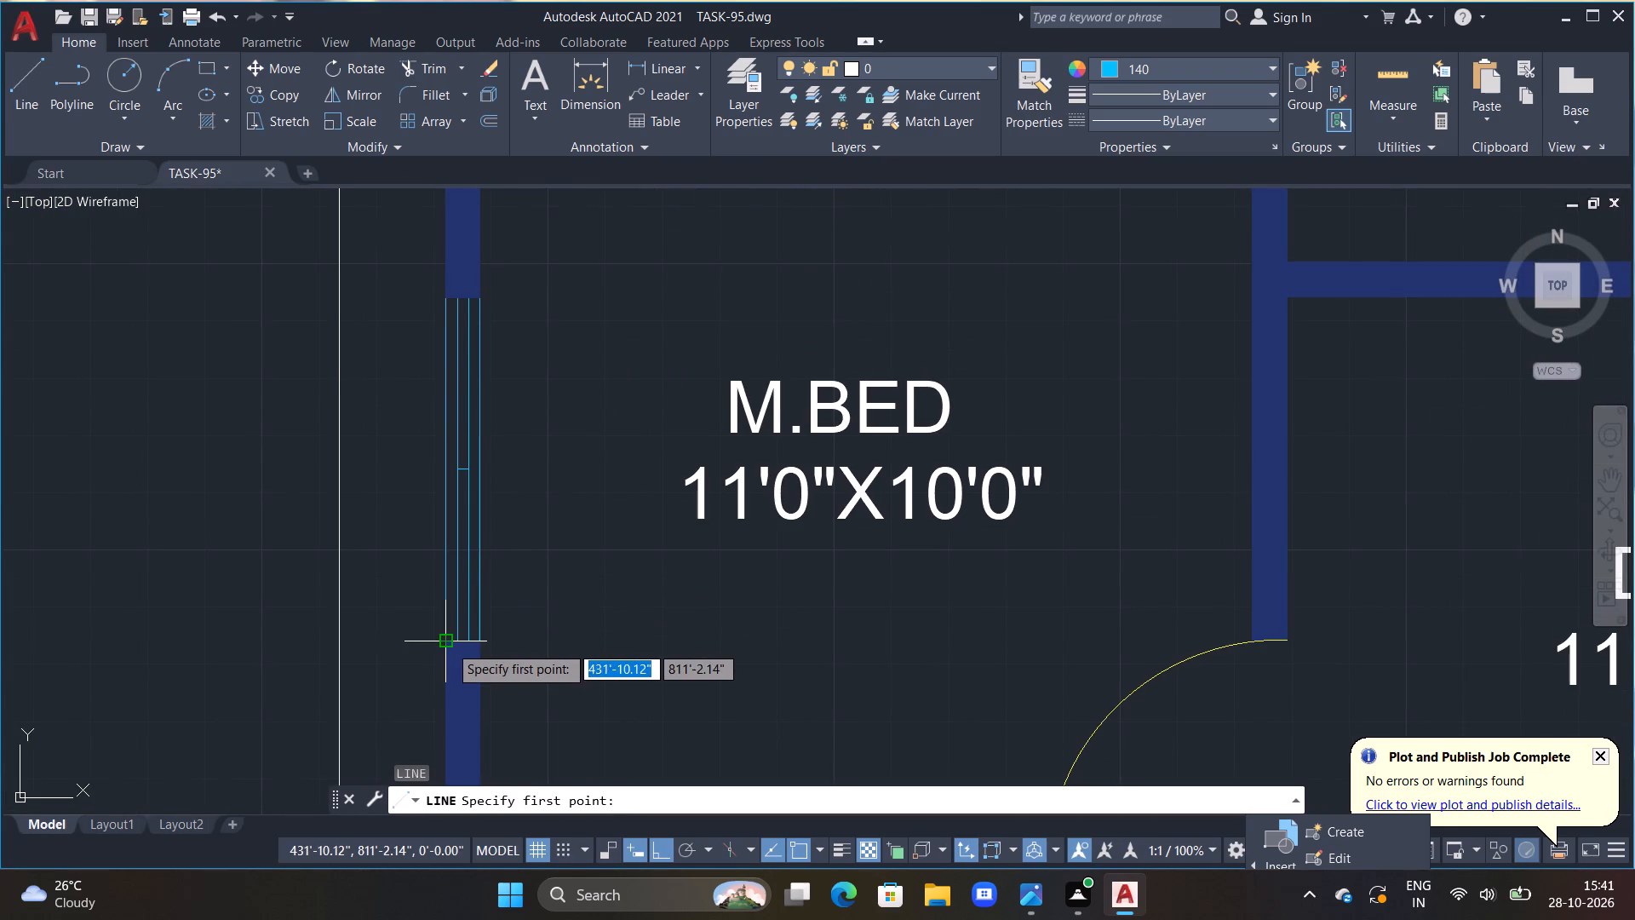
drag(449, 645, 459, 645)
double_click(485, 645)
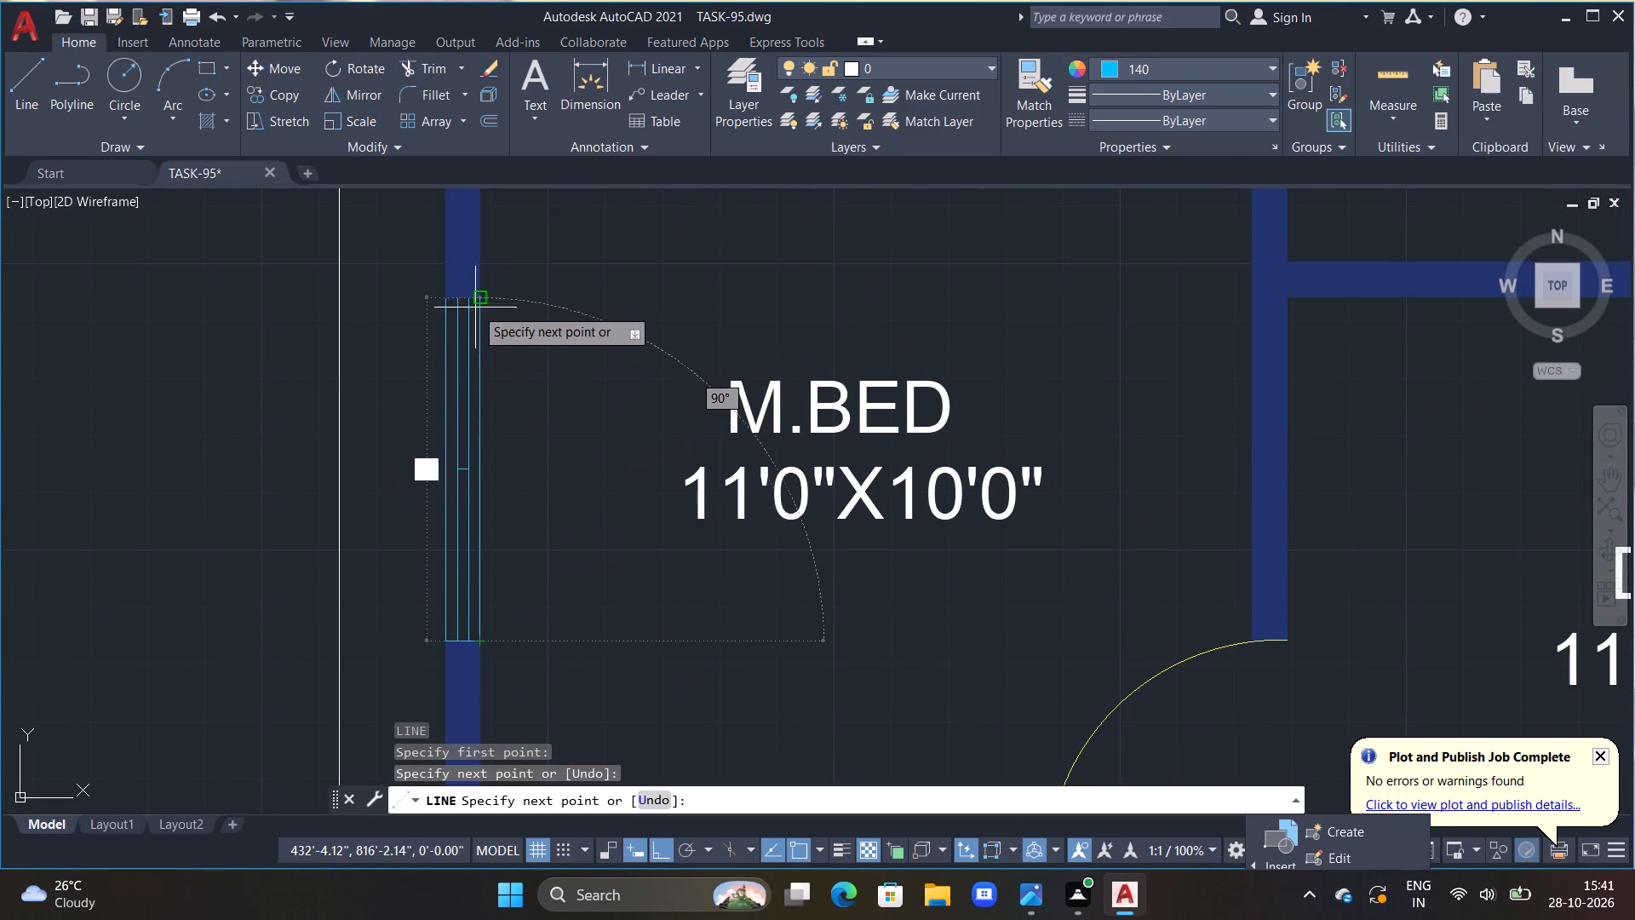
double_click(479, 302)
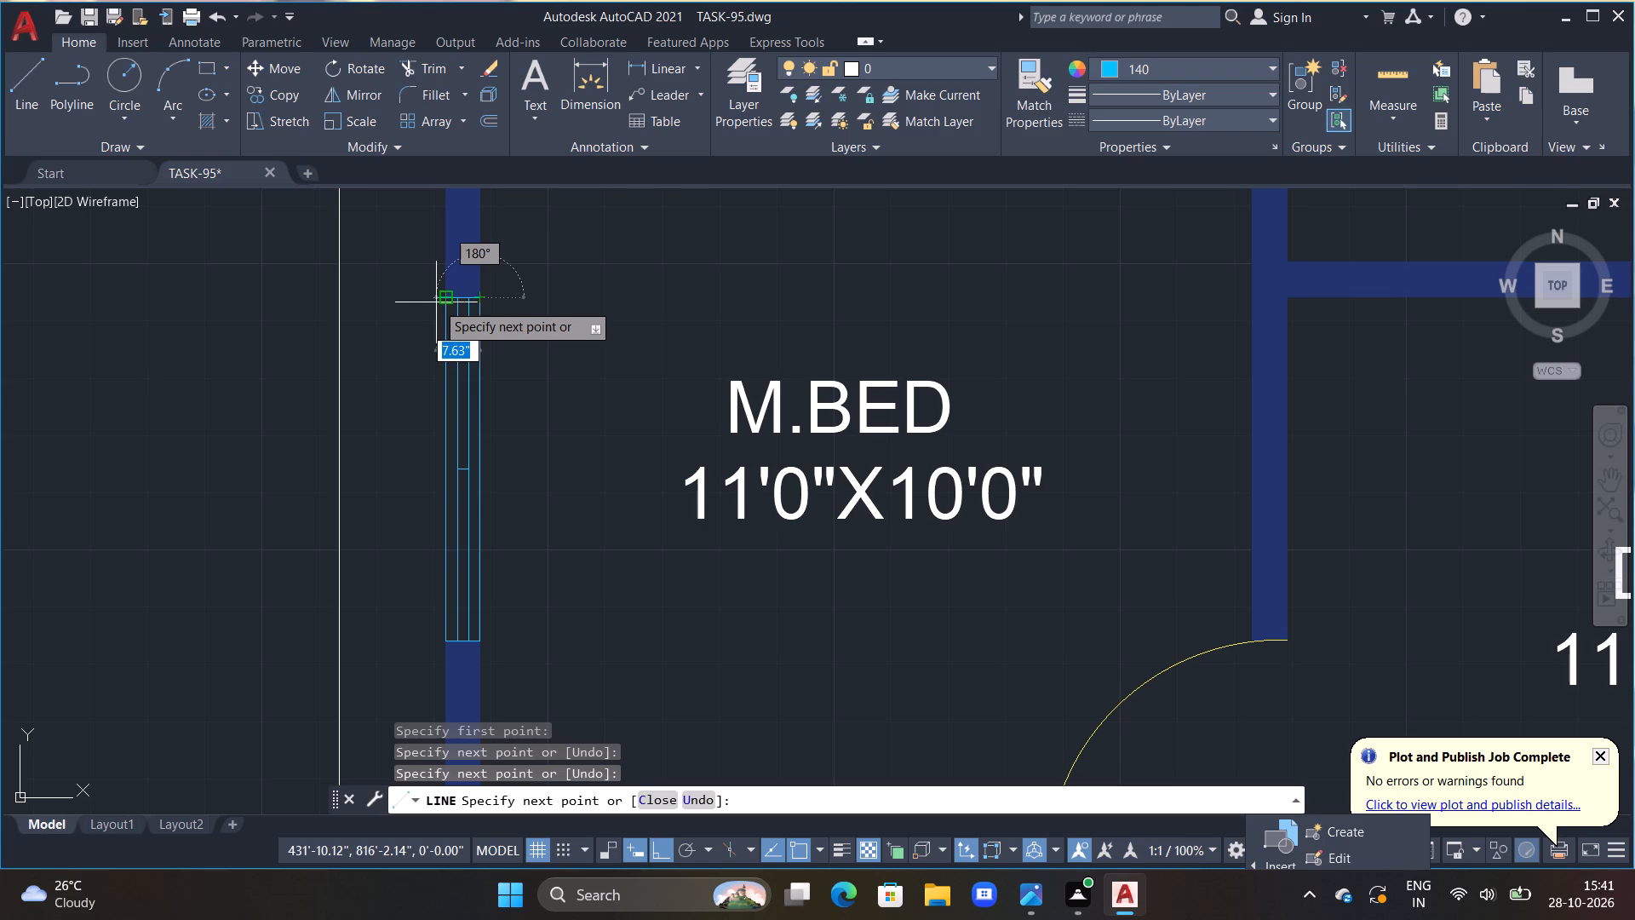
double_click(444, 306)
key(Escape)
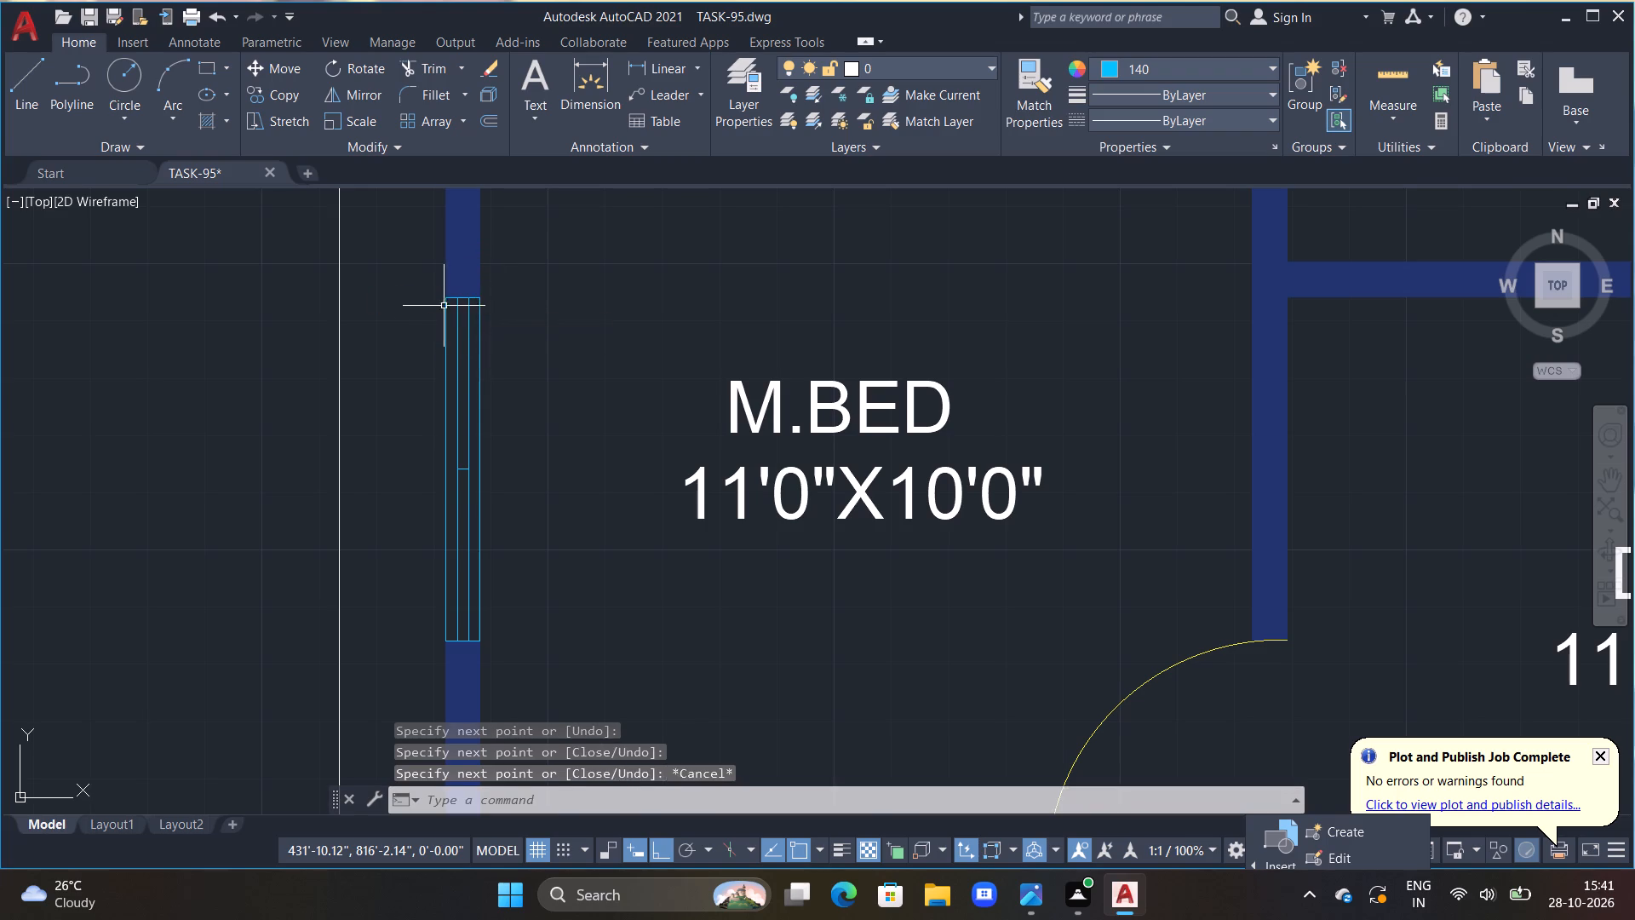
Look over both units of the floor plan to check the window outlines and door openings.
scroll(645, 304, down, 3)
middle_drag(650, 318, 631, 526)
scroll(578, 401, up, 2)
scroll(633, 418, down, 2)
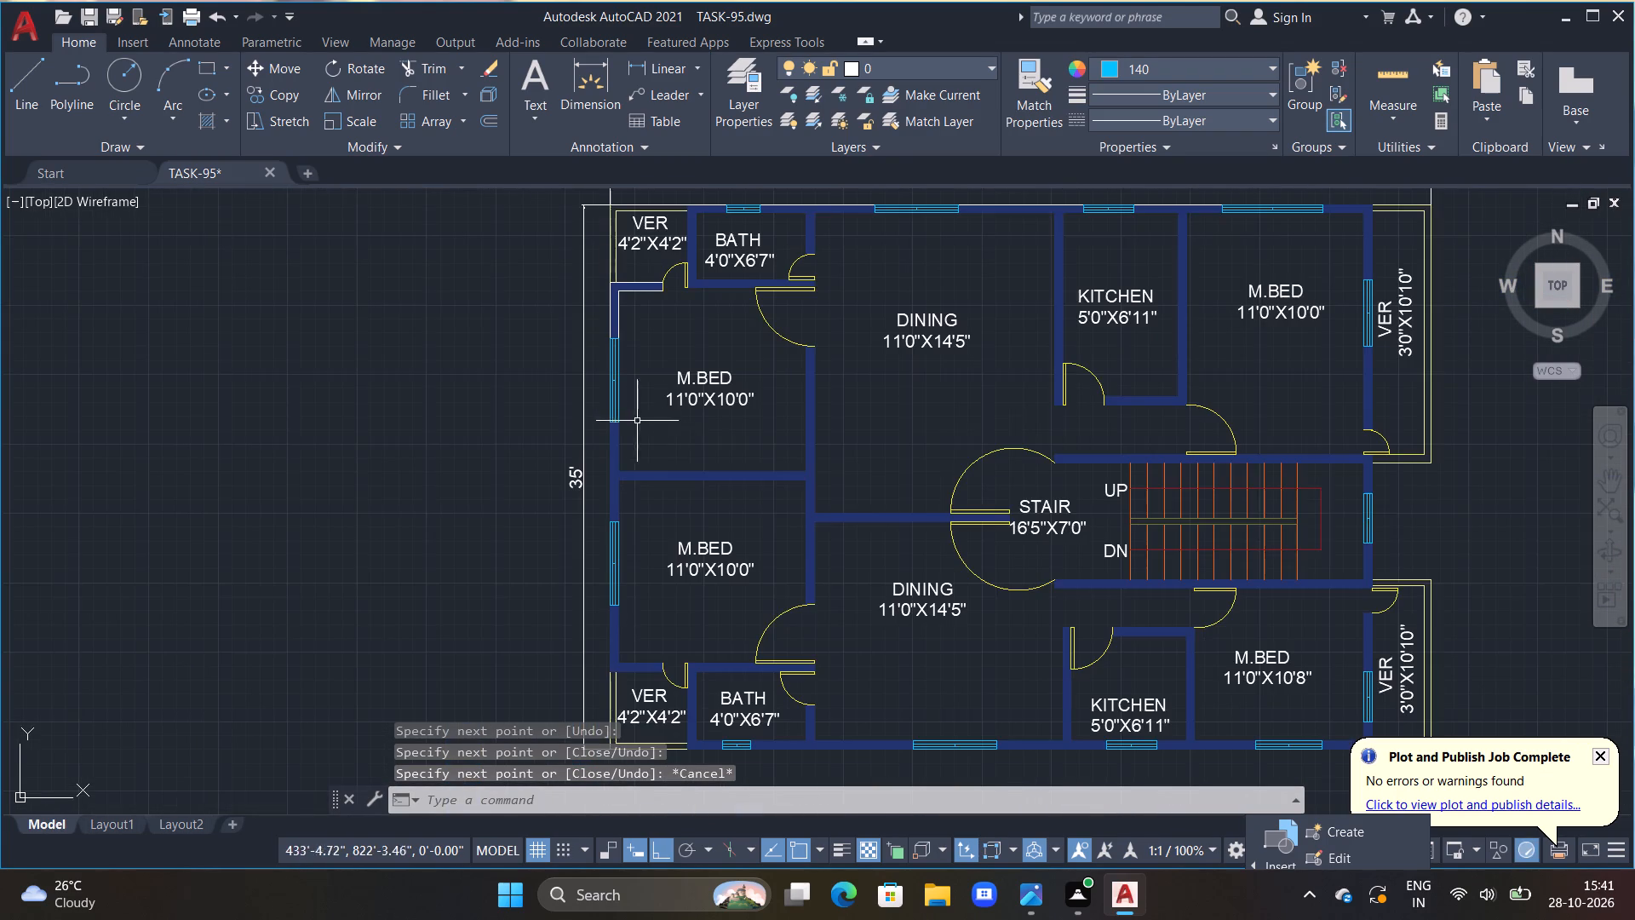
middle_drag(995, 520, 854, 469)
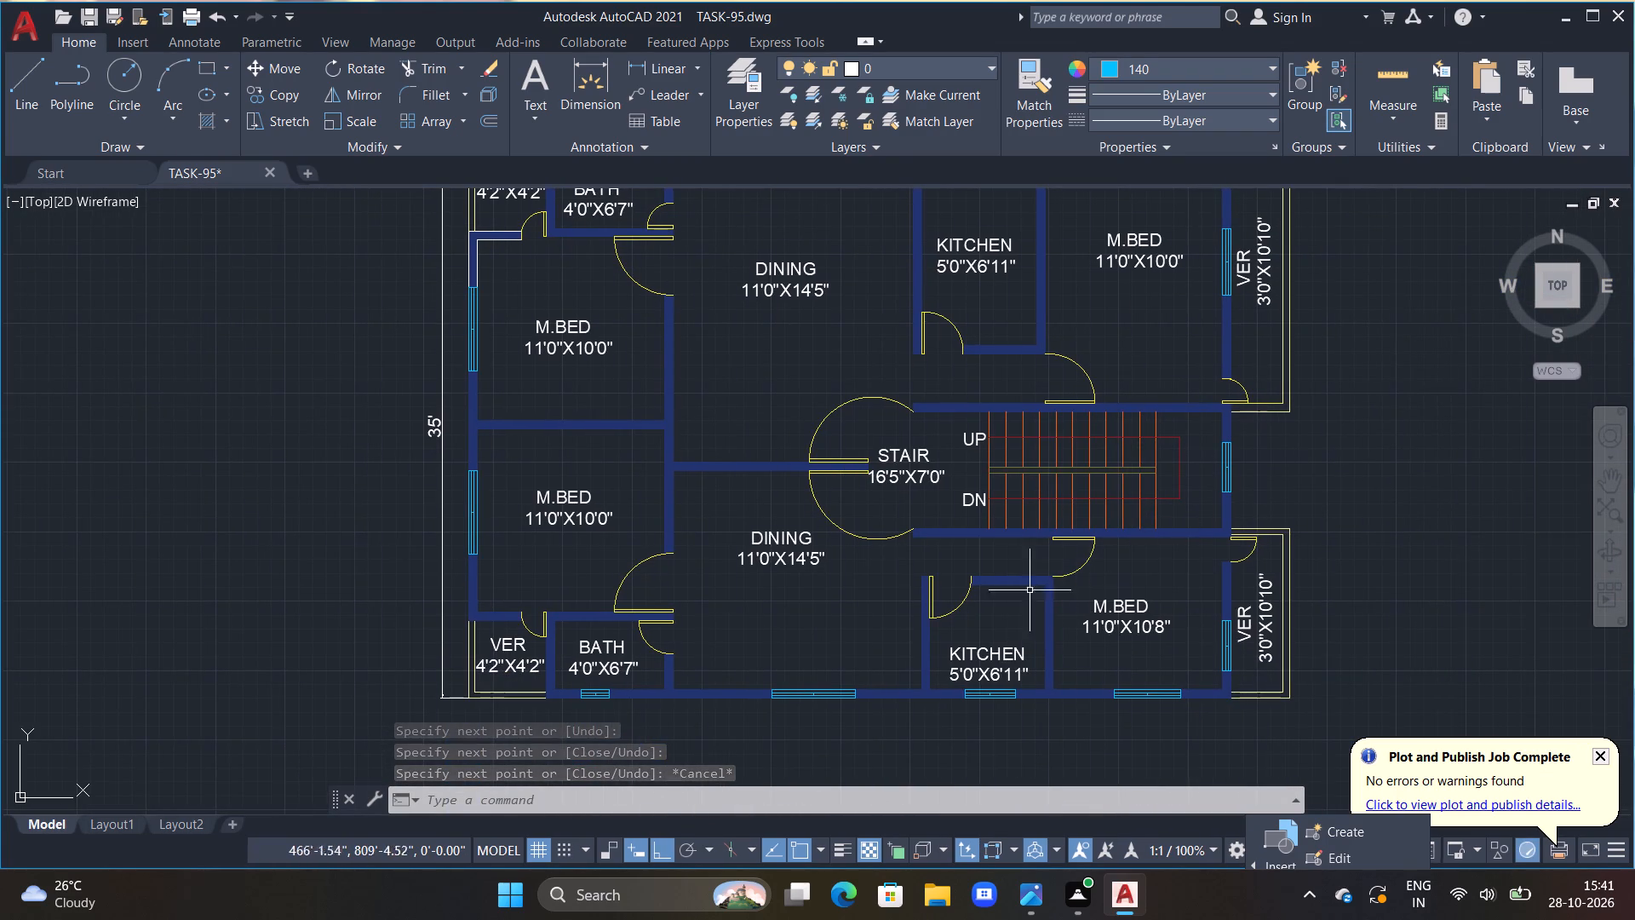
scroll(993, 613, up, 1)
scroll(856, 567, up, 2)
scroll(687, 508, down, 4)
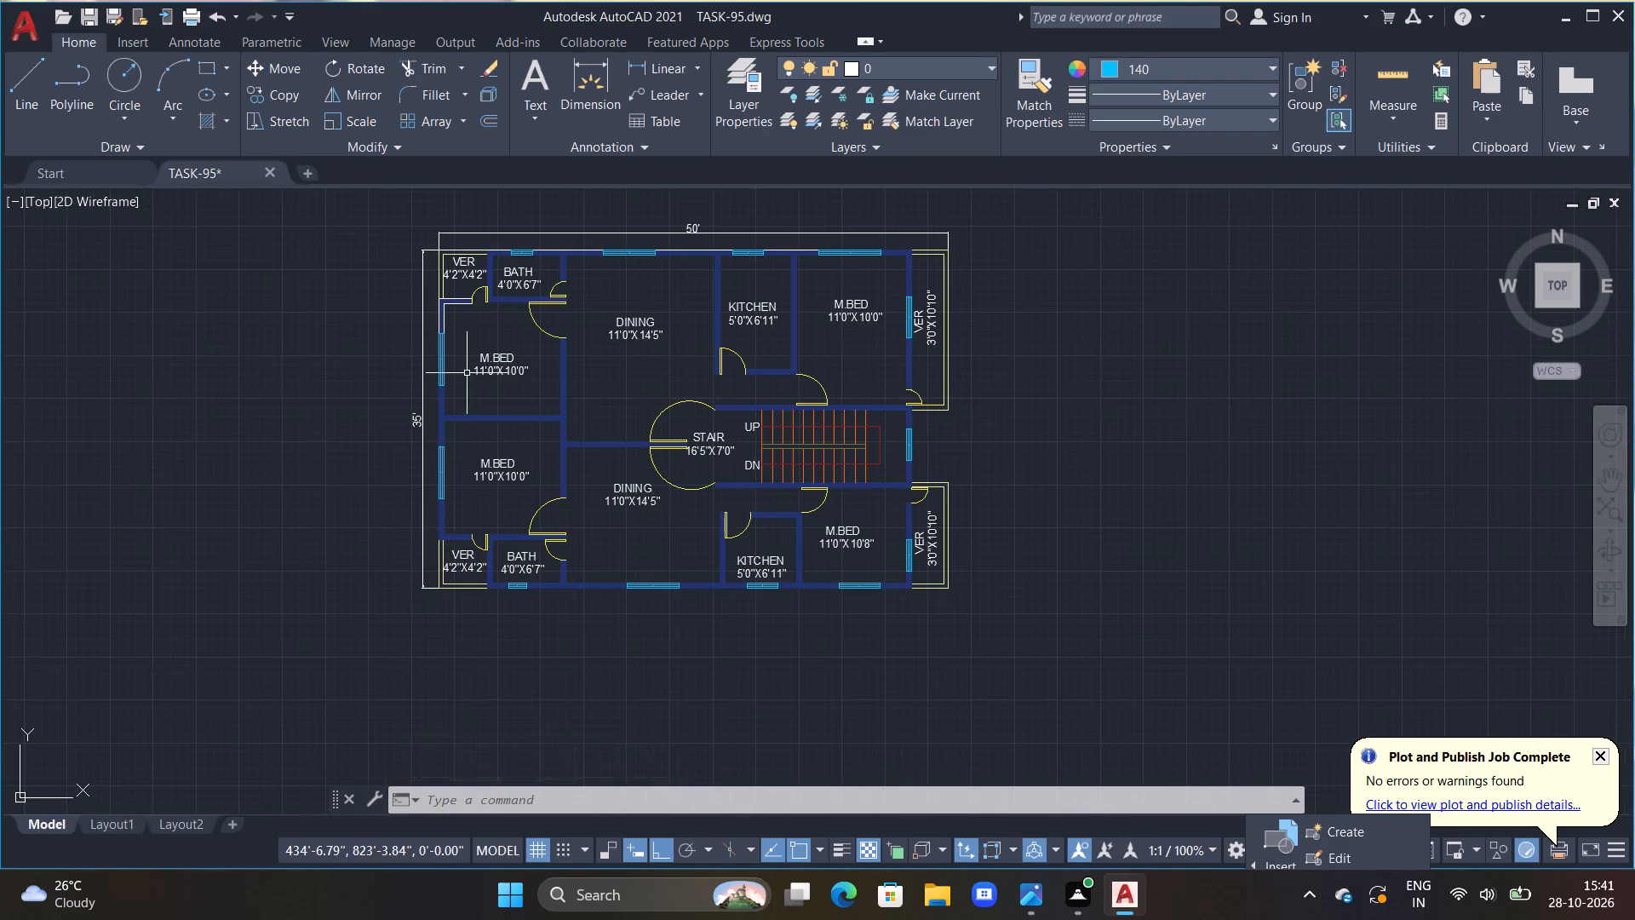
middle_drag(467, 380, 442, 533)
scroll(433, 521, up, 2)
key(Escape)
key(Escape)
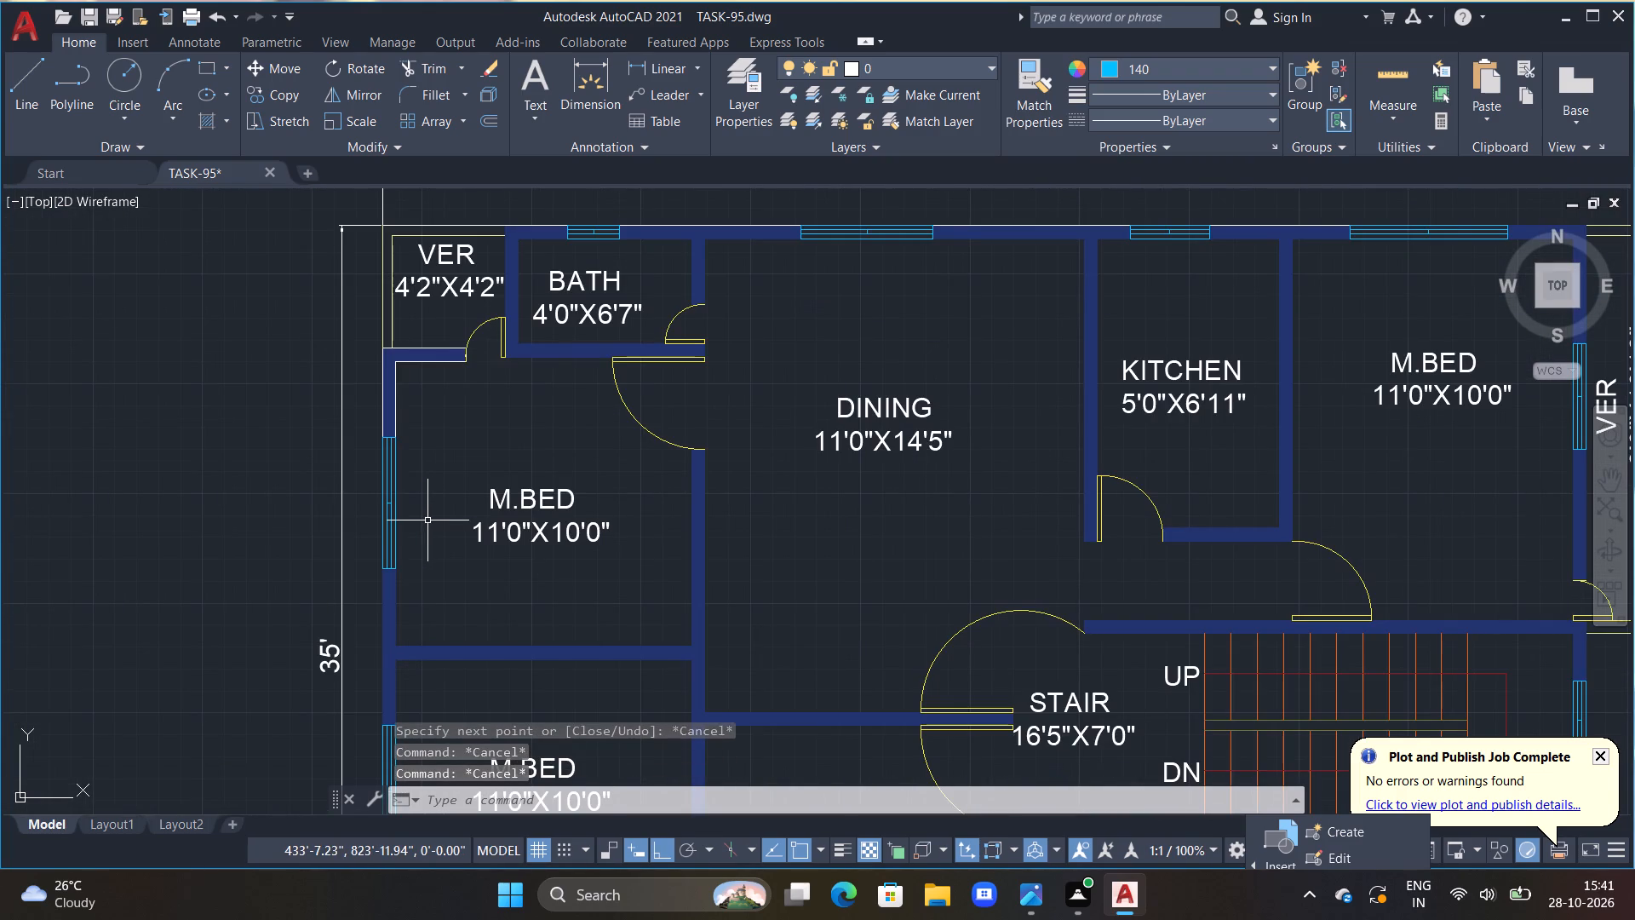
Check the color of the upper-left M.BED's door swing and set the current drawing color to the matching yellow, 241,235,31.
click(1242, 66)
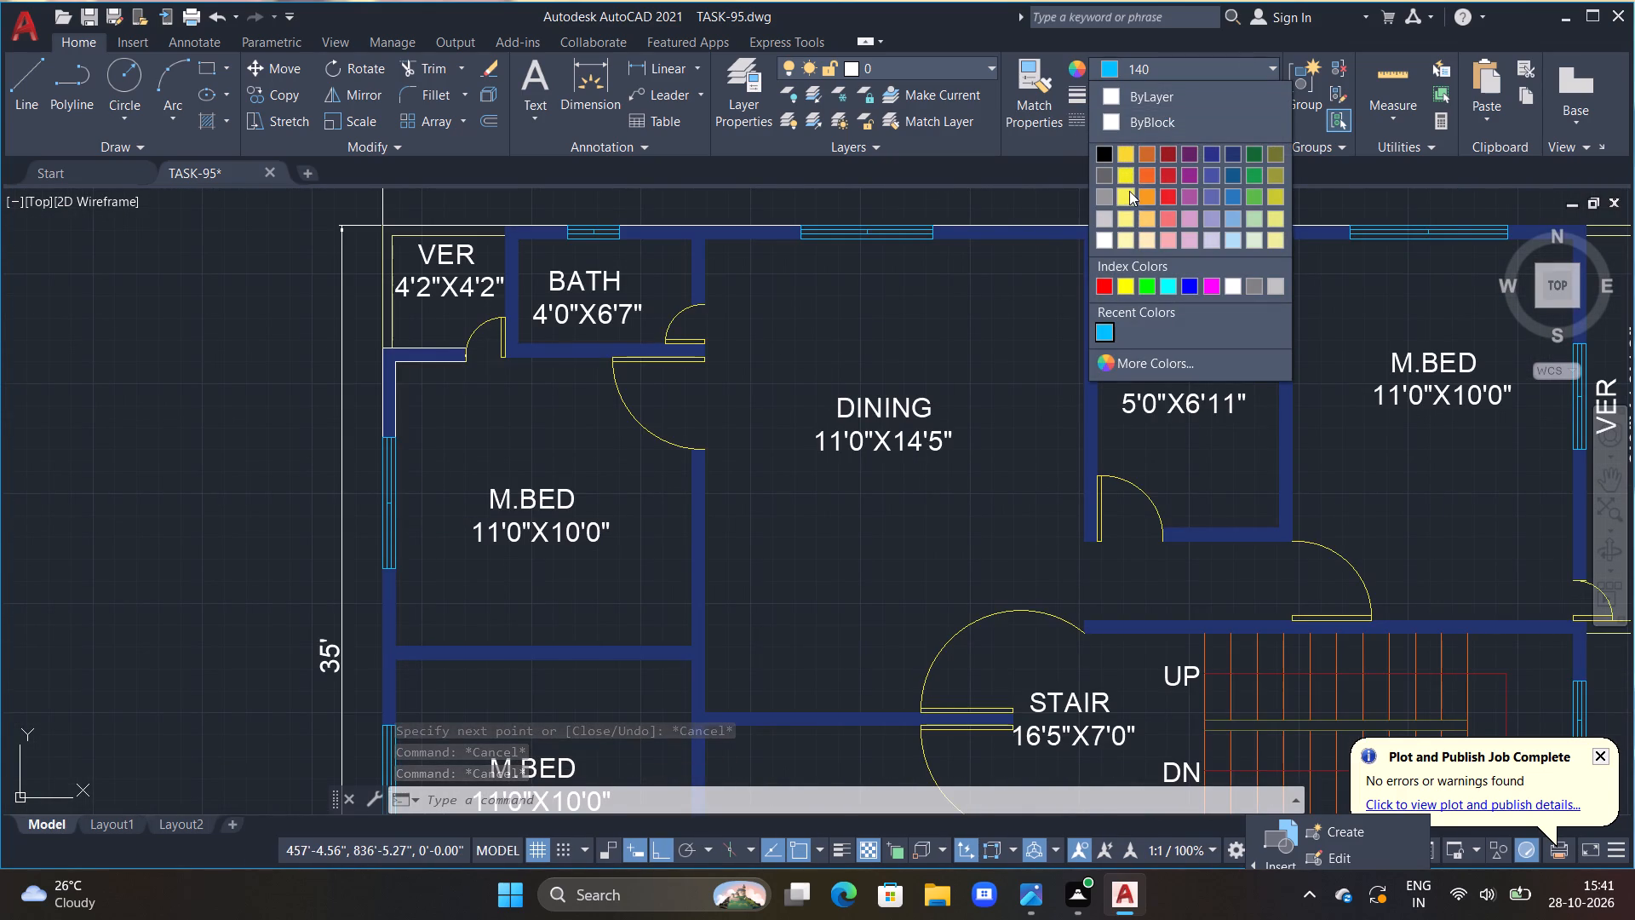
key(Escape)
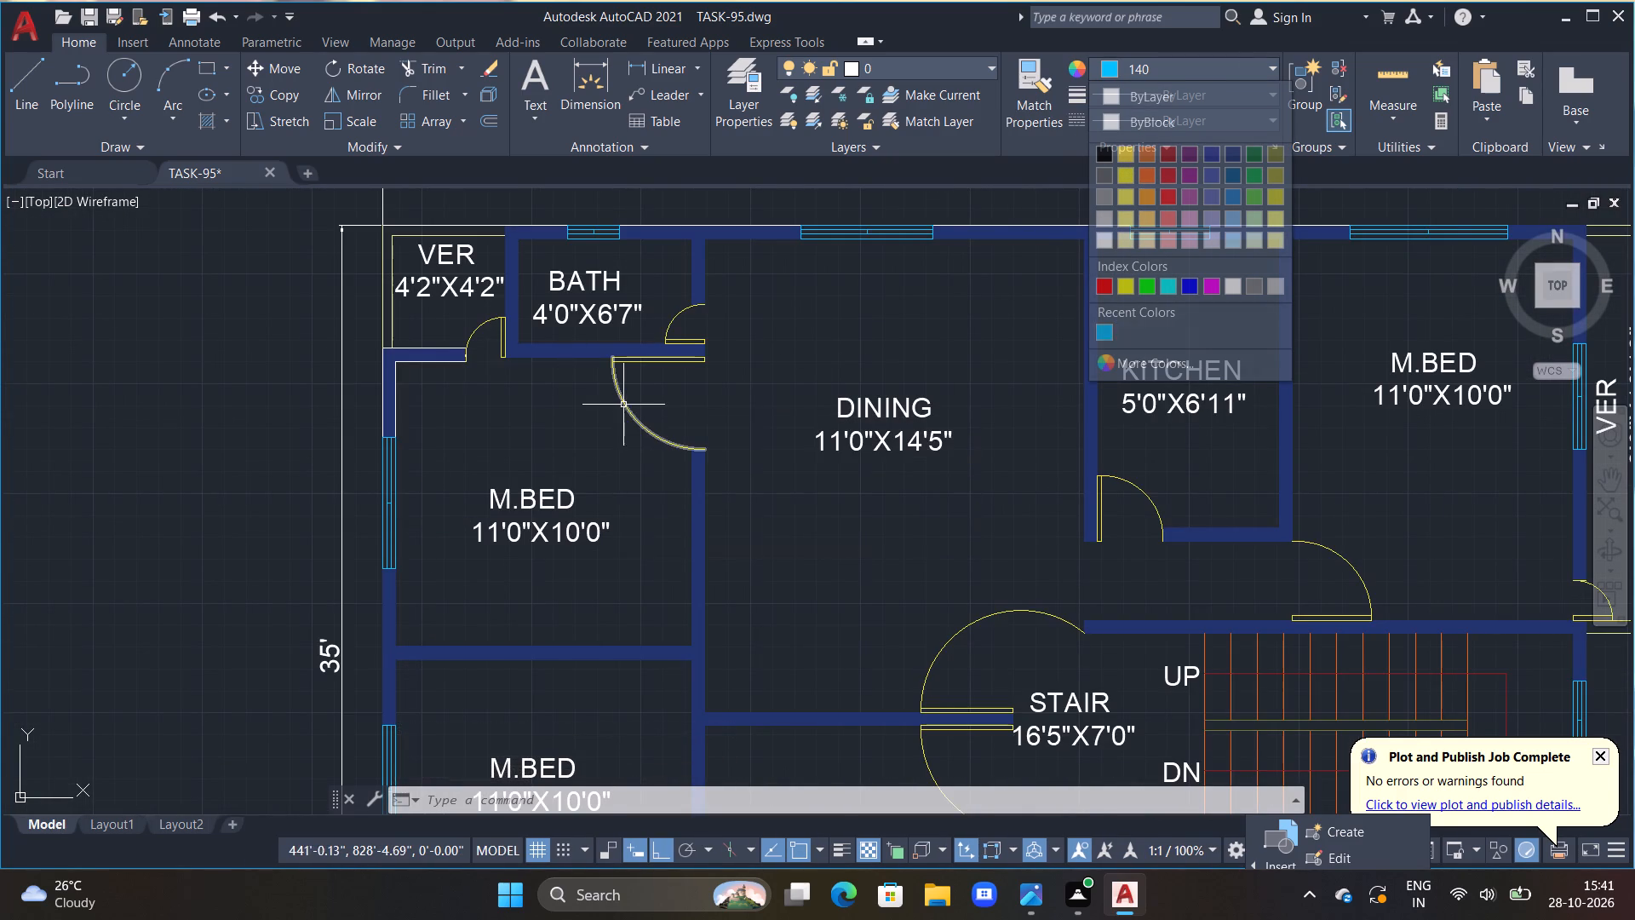
click(631, 410)
click(1195, 66)
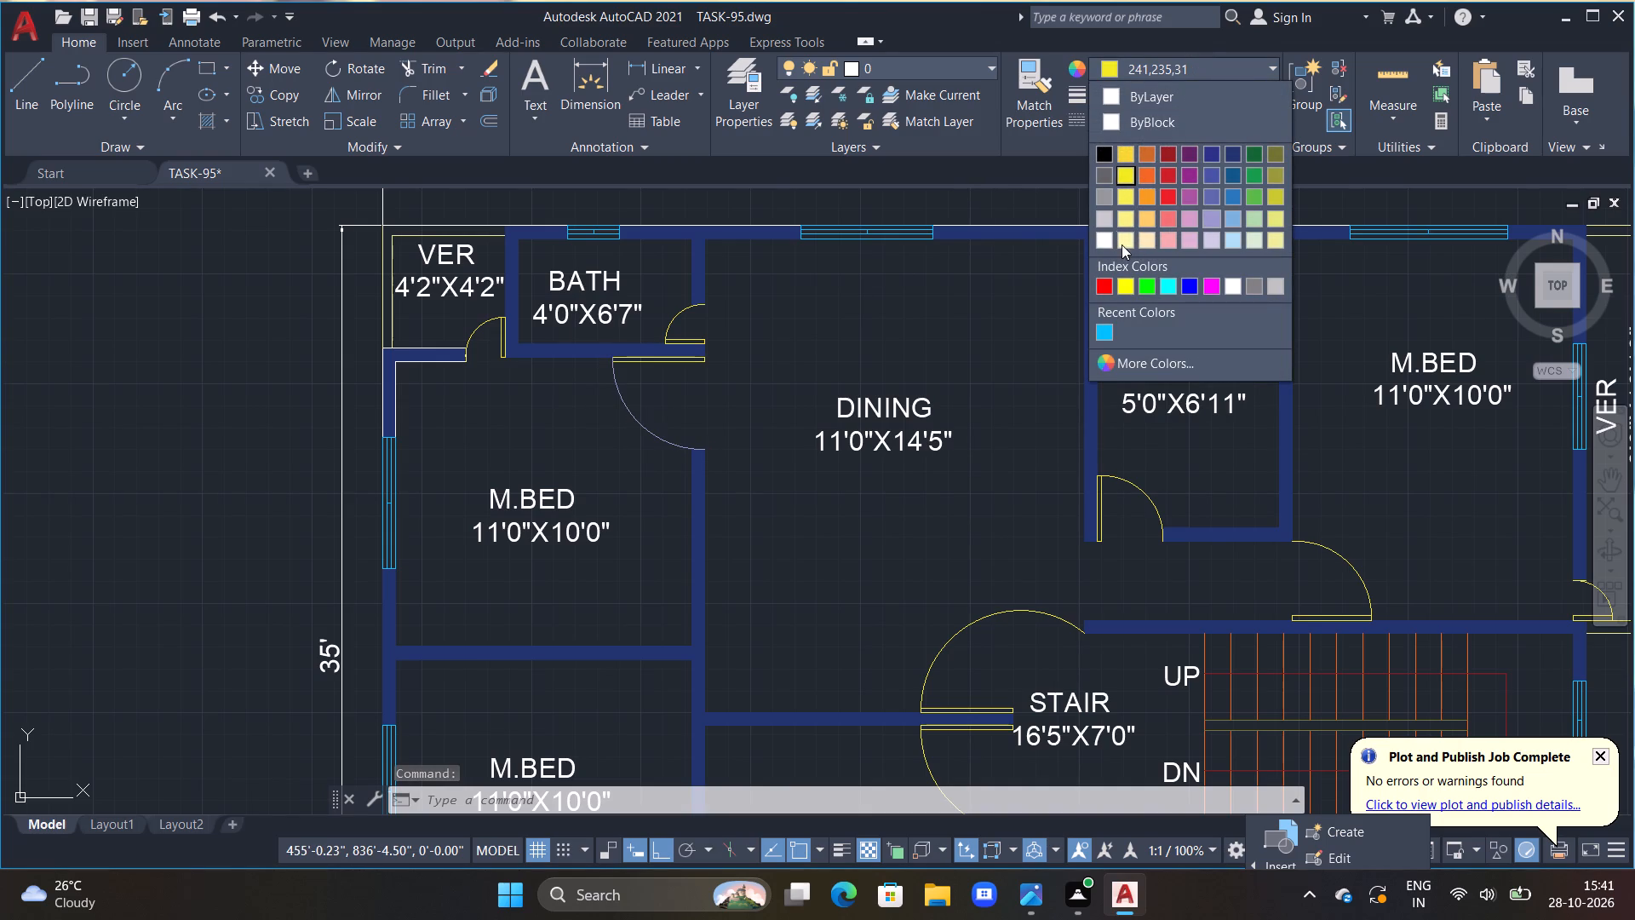
click(1122, 174)
key(Escape)
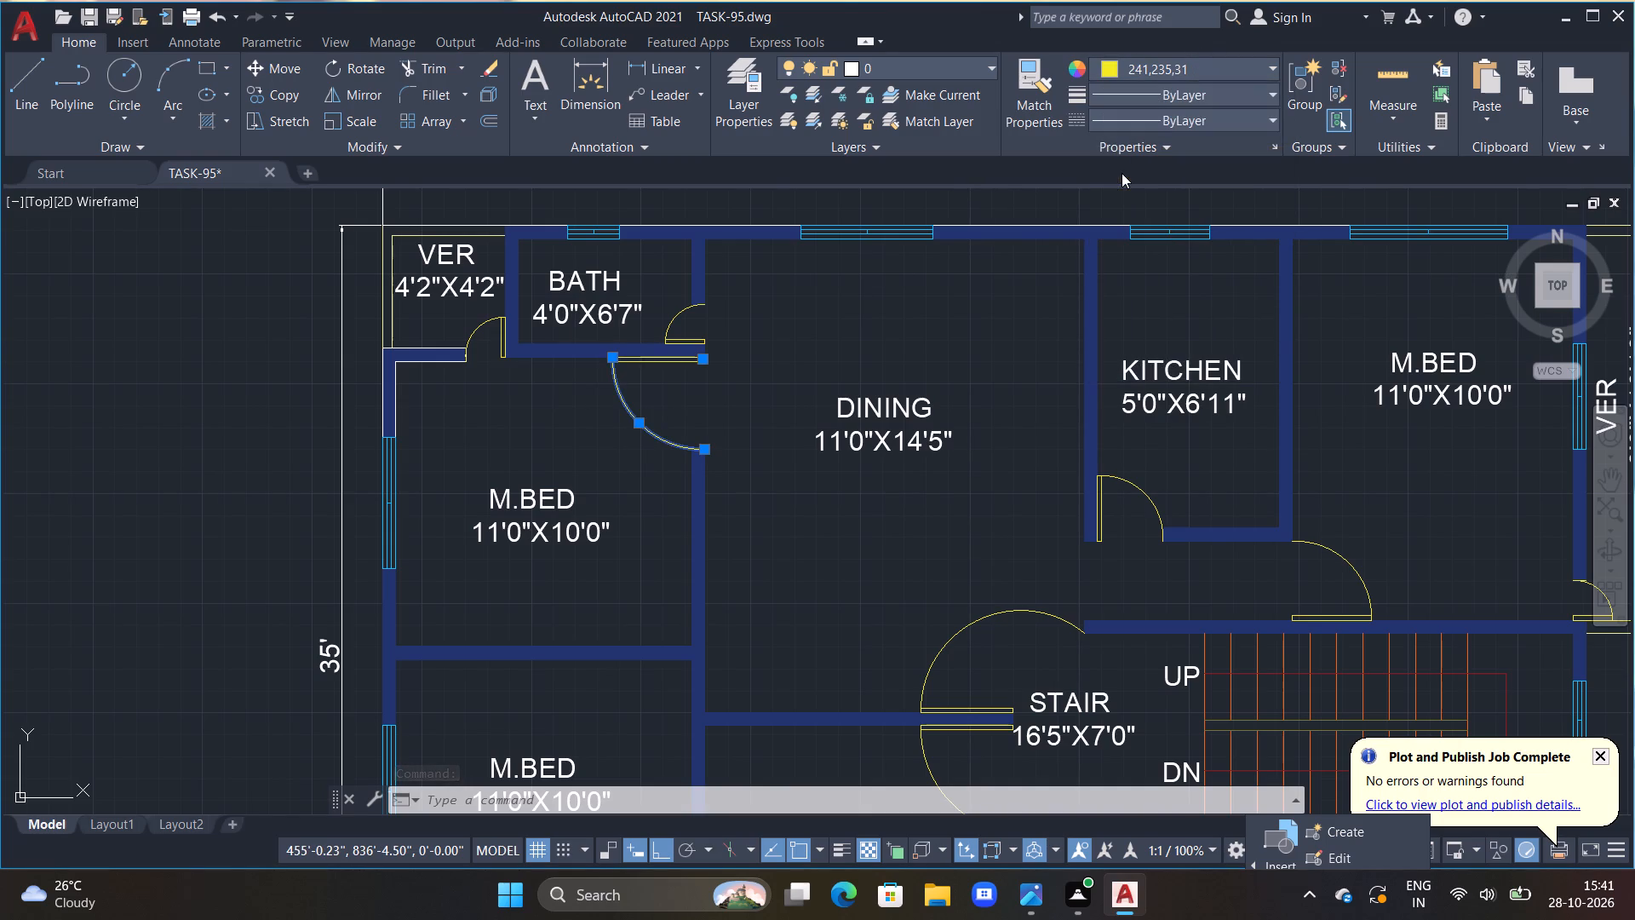
key(Escape)
key(Escape)
key(Escape)
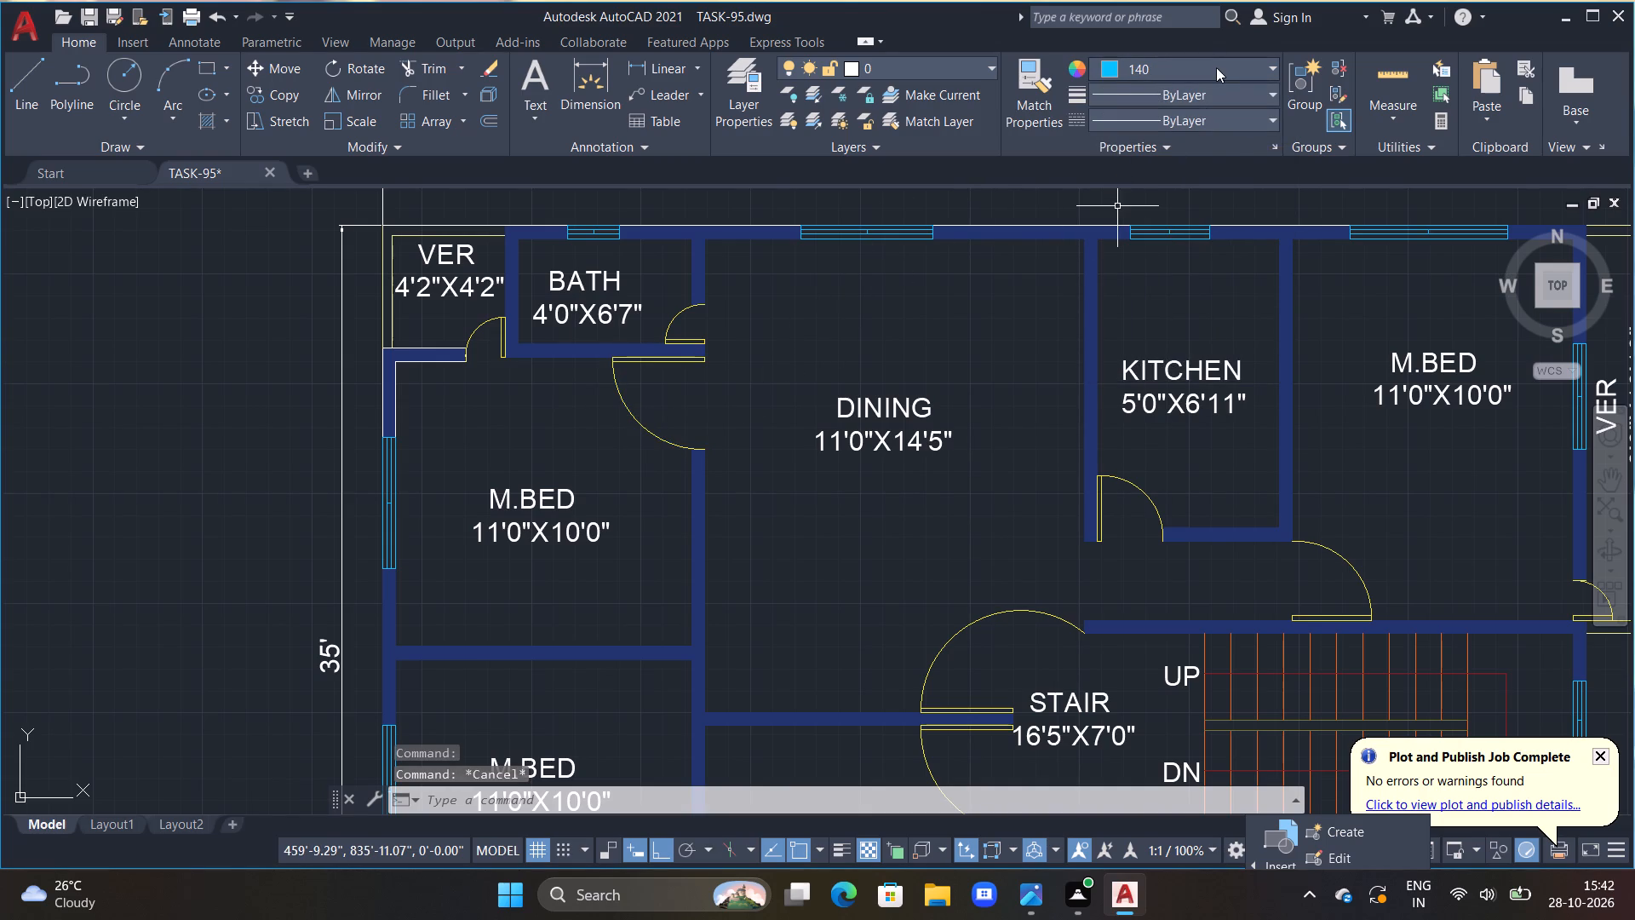
click(1215, 66)
click(1123, 172)
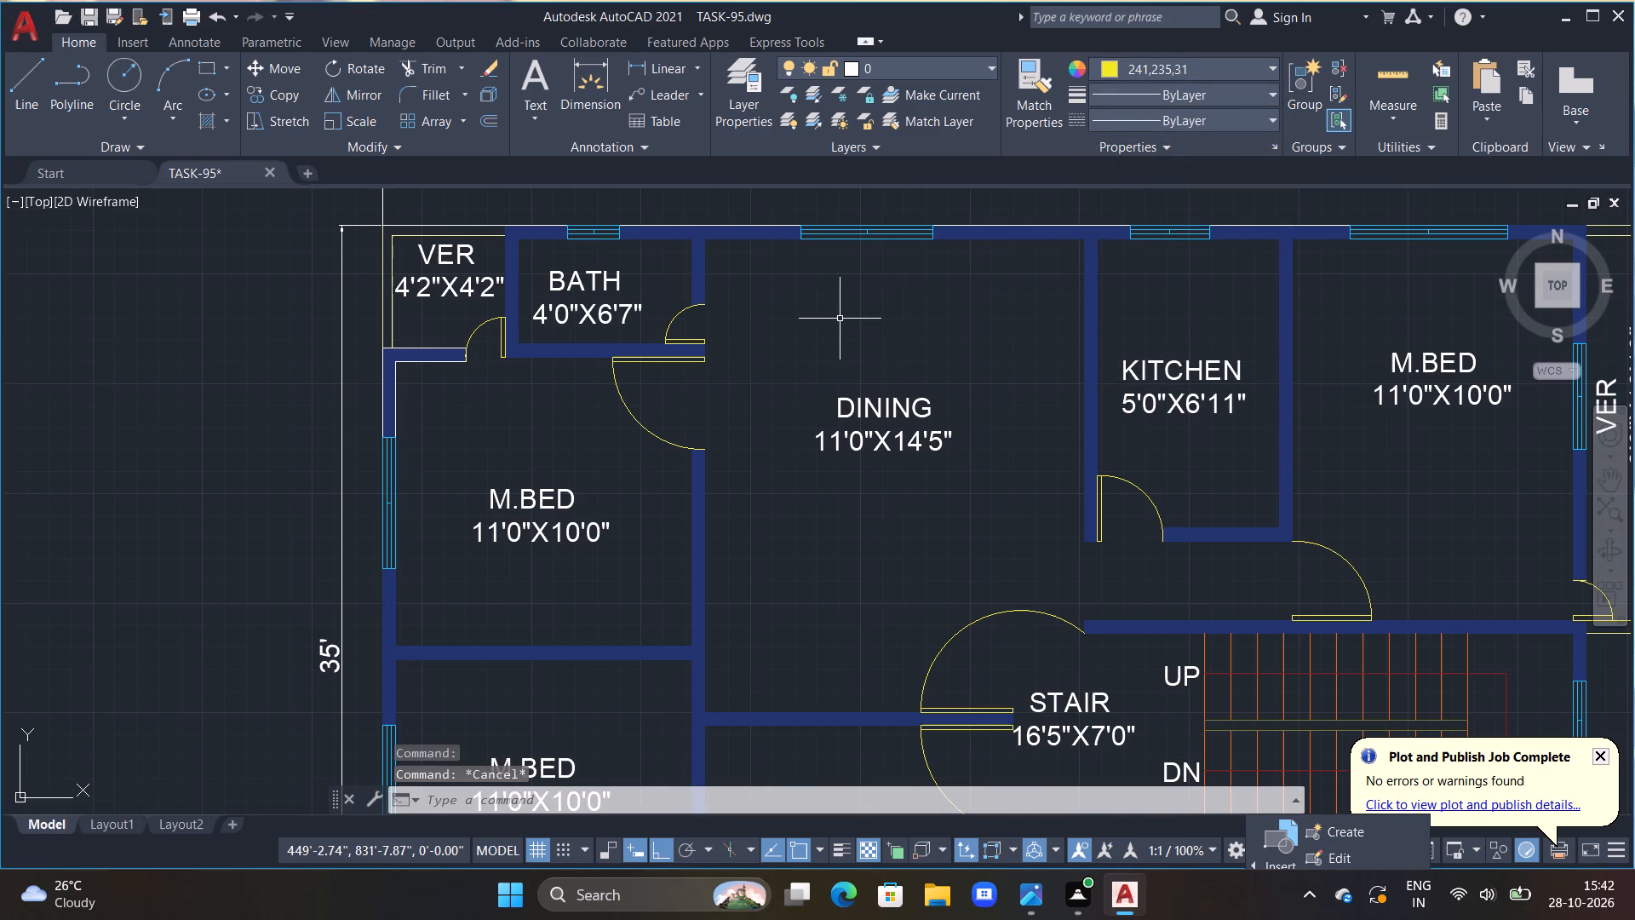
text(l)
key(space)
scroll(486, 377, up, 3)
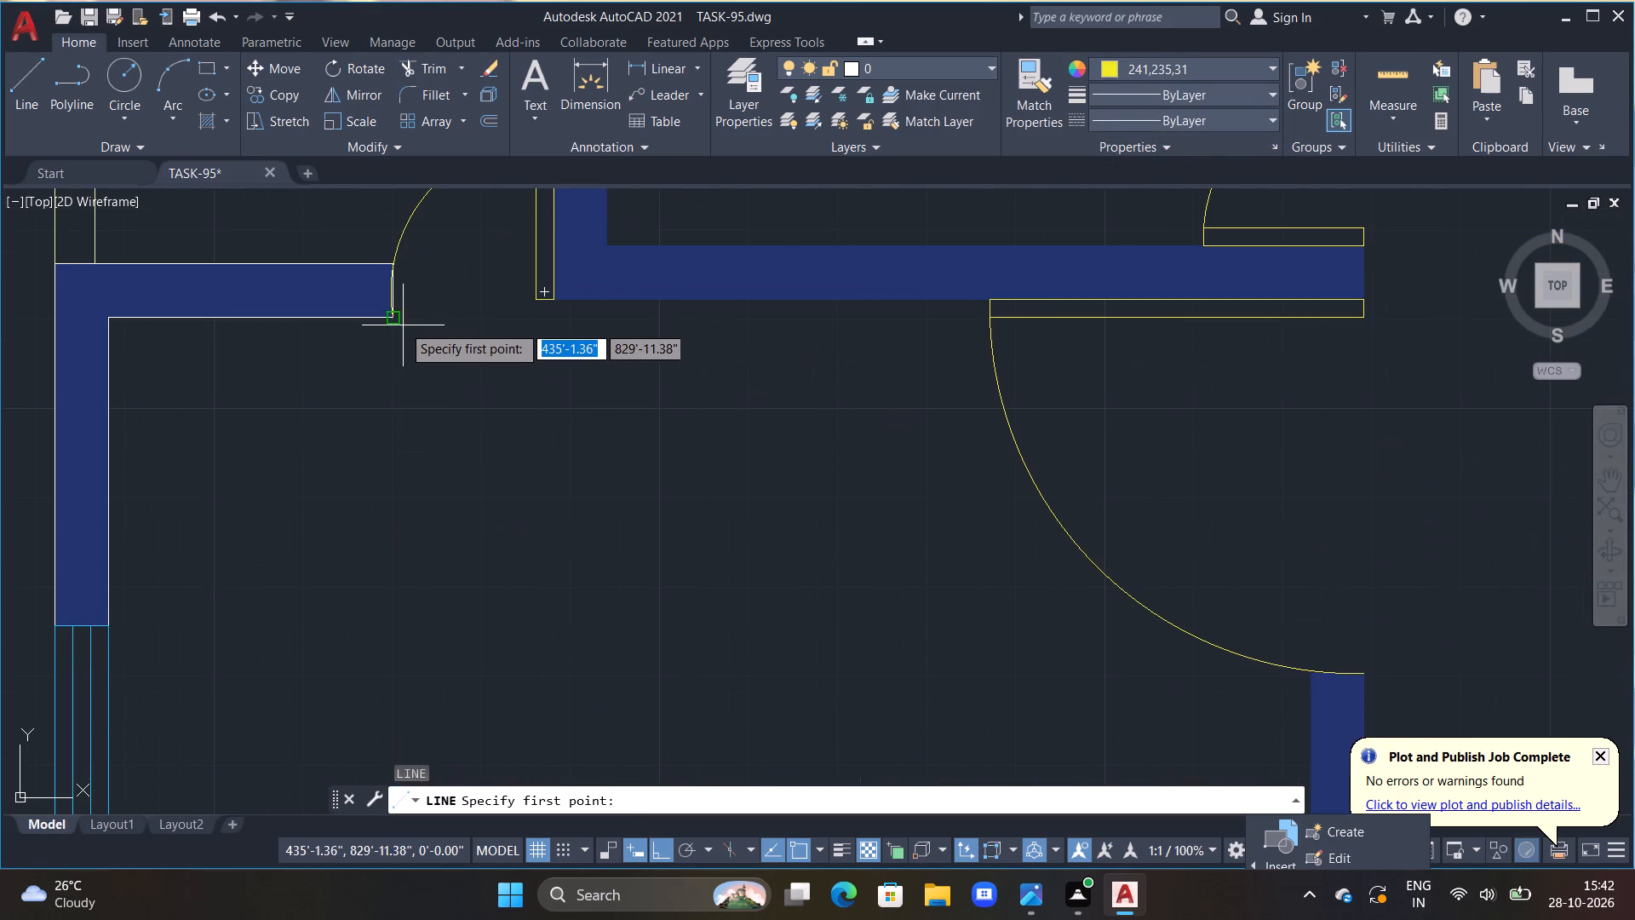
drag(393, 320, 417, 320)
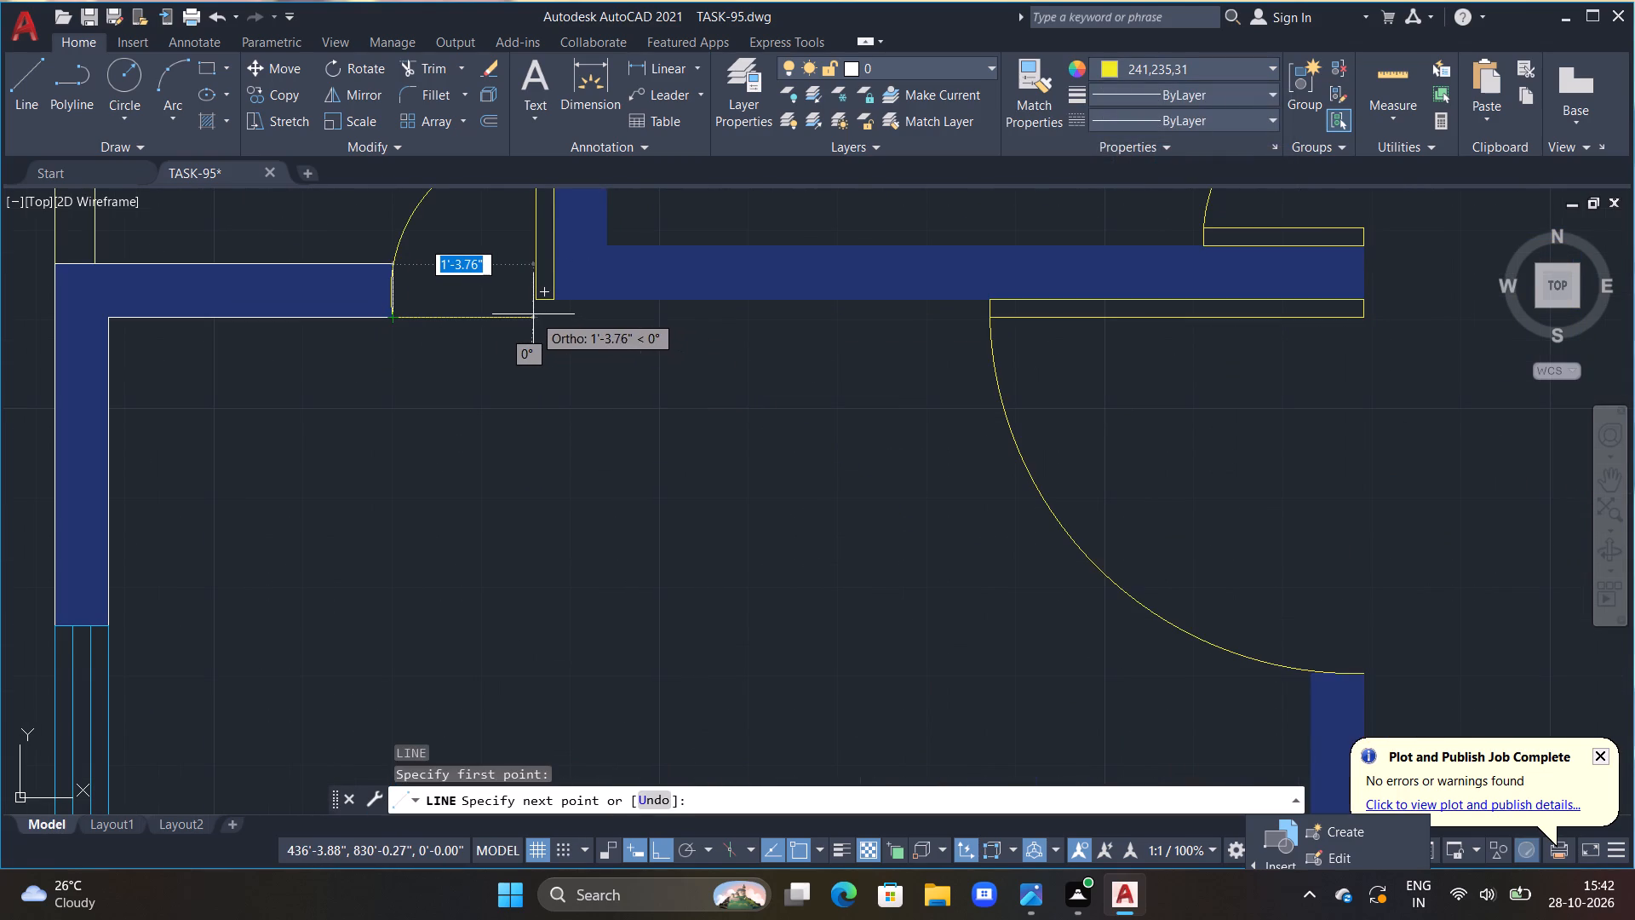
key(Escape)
Draw a yellow line across the door opening between the upper 4'2"X4'2" VER and the M.BED below it.
text(l)
key(space)
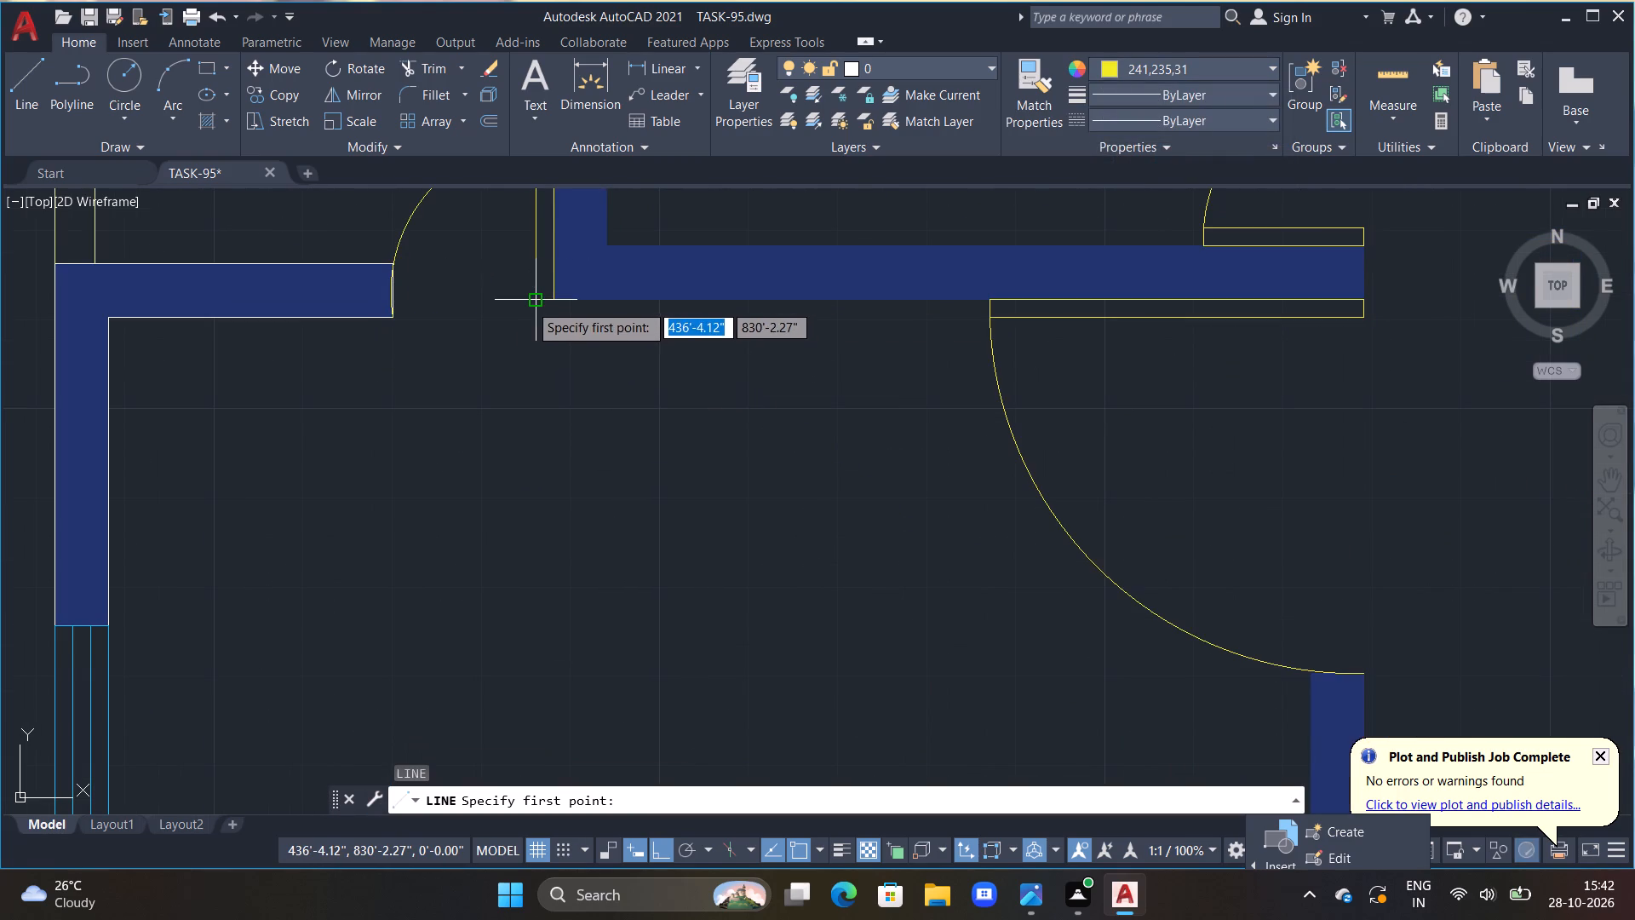
click(397, 302)
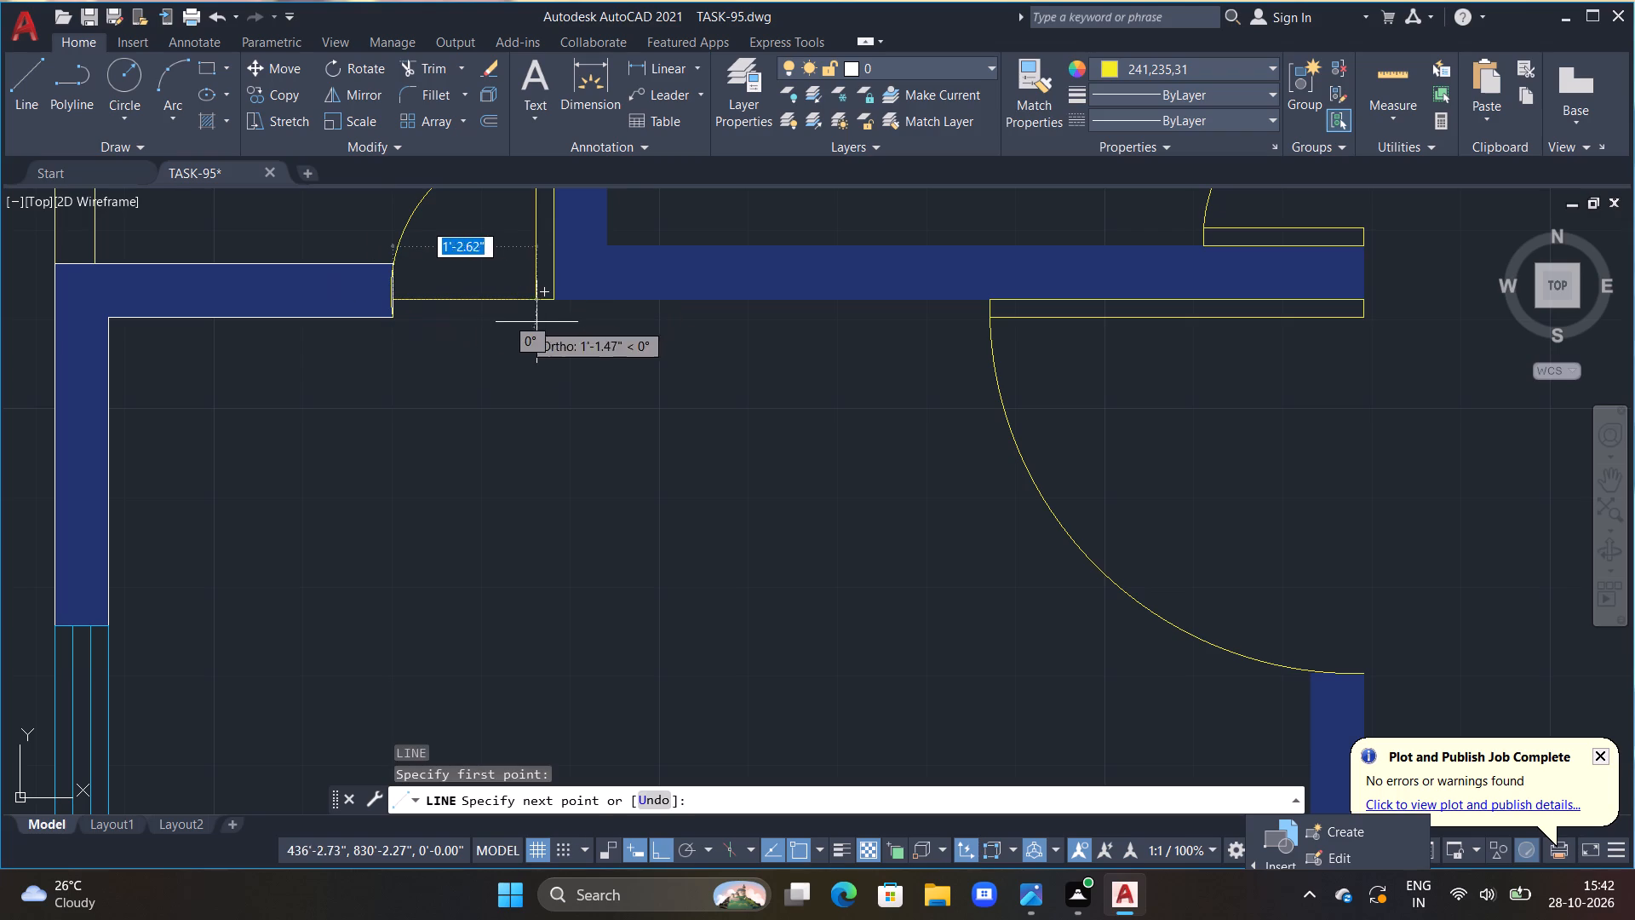
click(552, 306)
key(Escape)
Draw a line closing the door opening between the upper-west 11'0"X10'0" M.BED and the DINING, along the wall's dining face.
scroll(720, 366, down, 1)
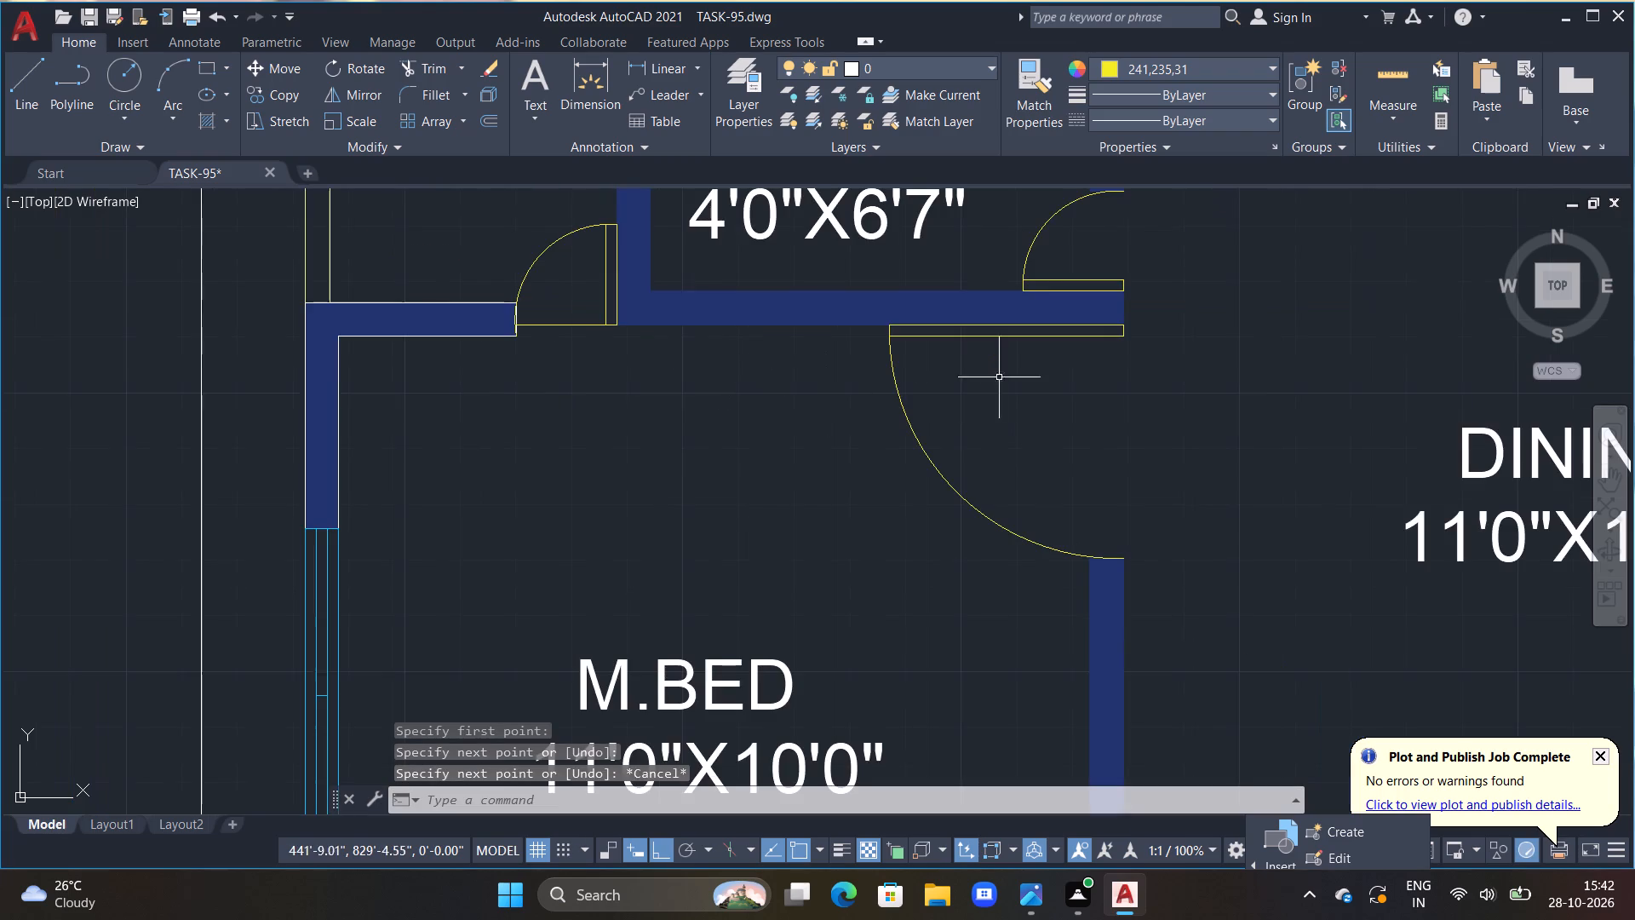
middle_drag(1030, 365, 713, 369)
key(l)
key(space)
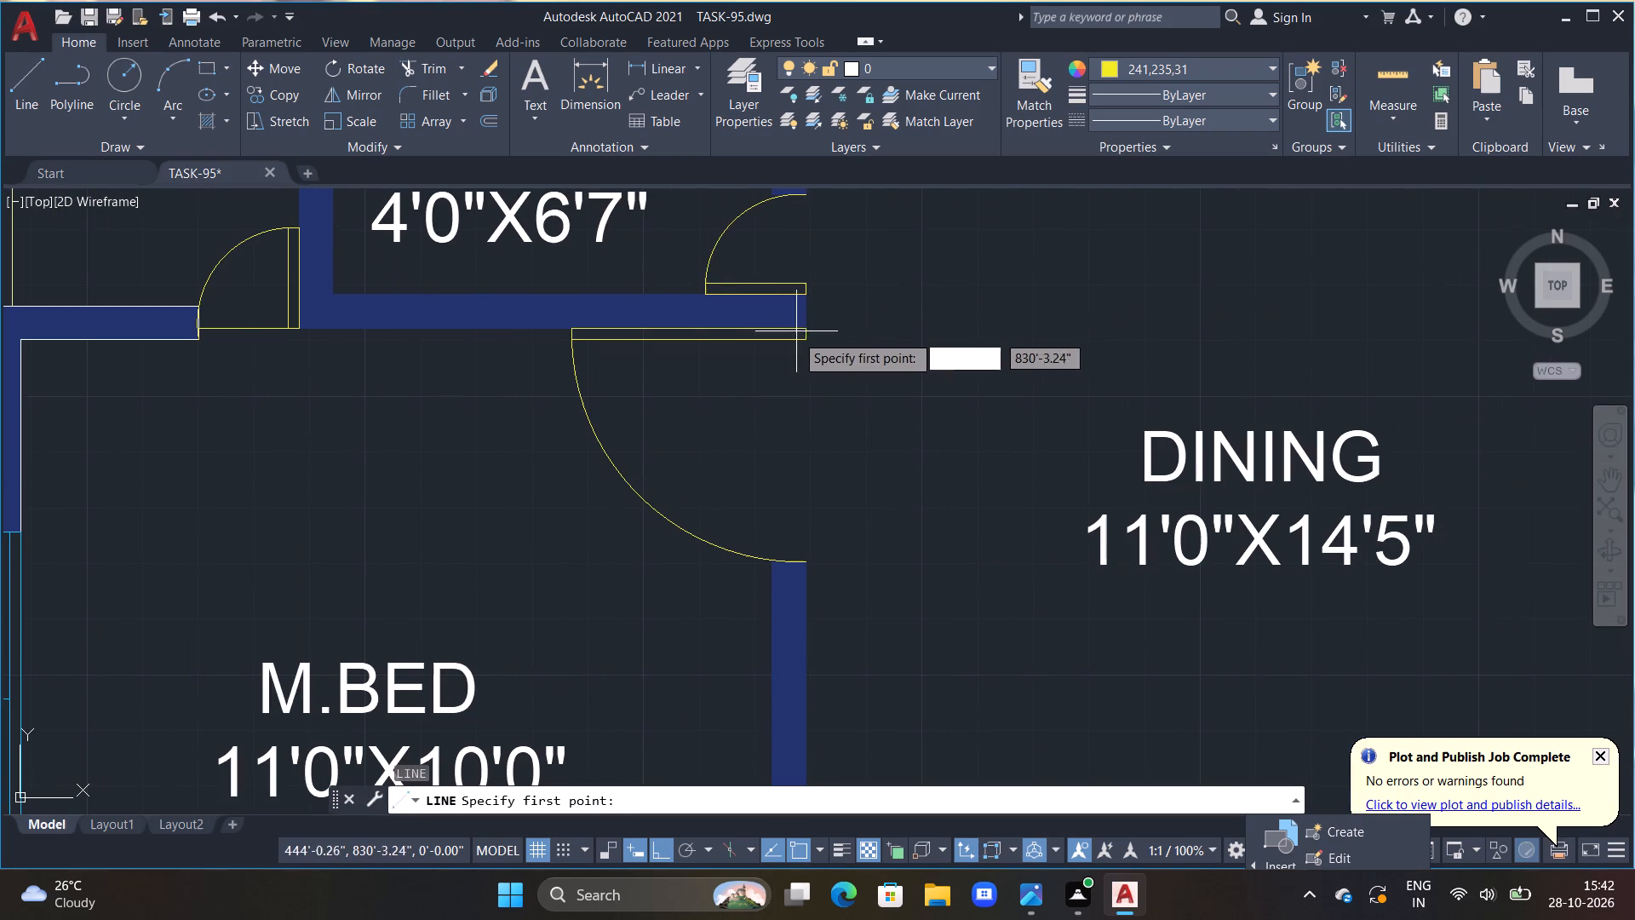
drag(806, 325, 806, 342)
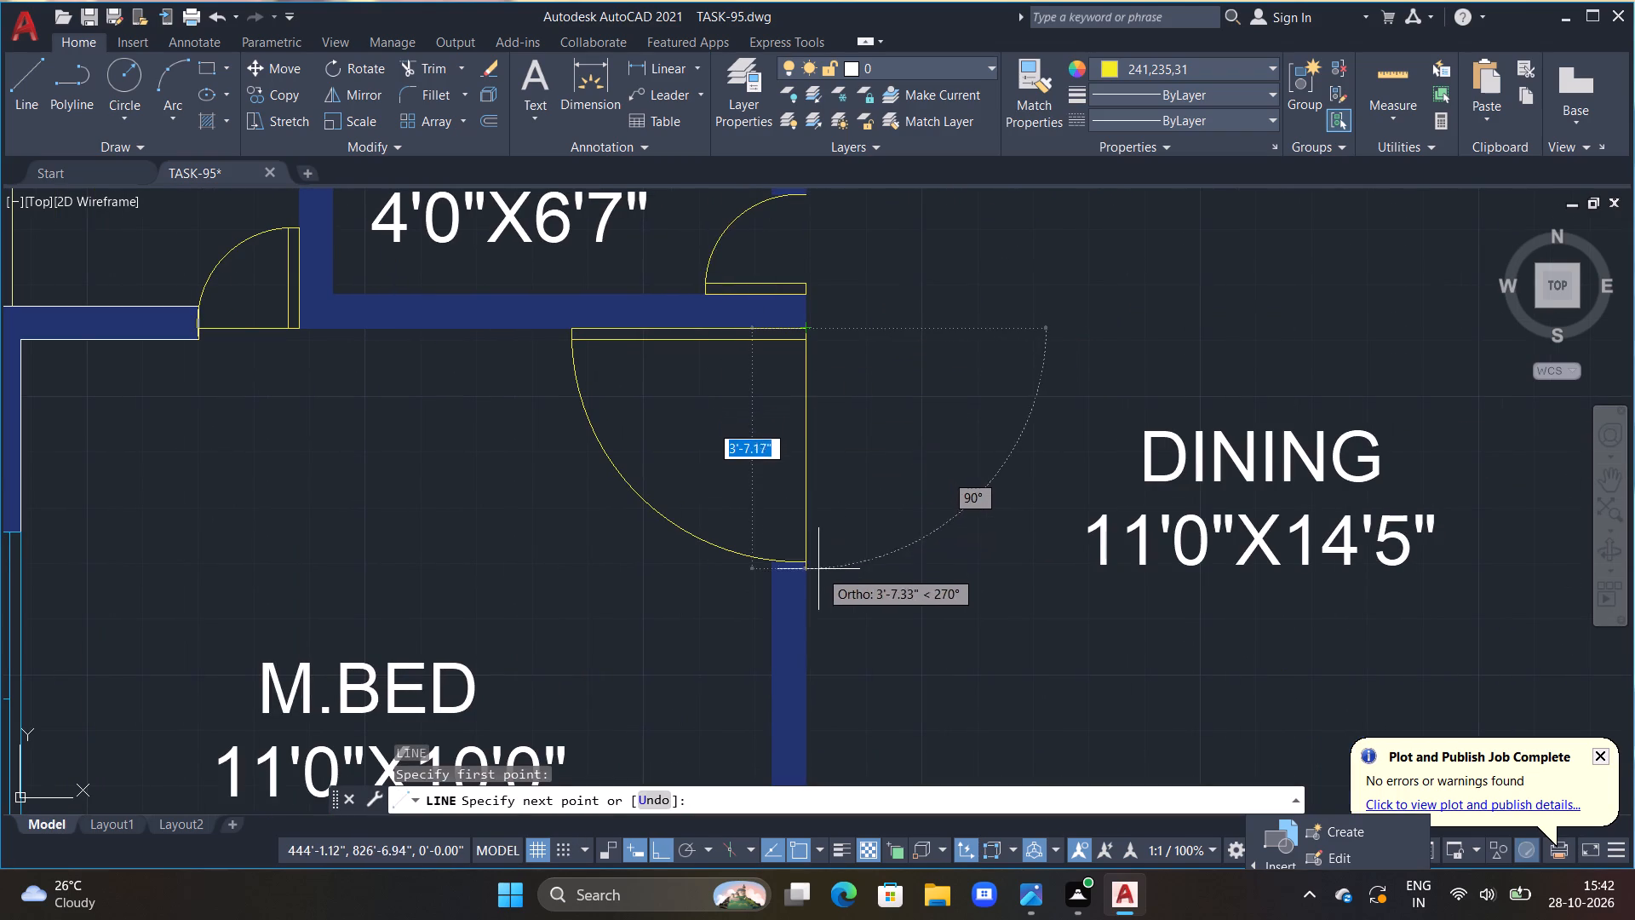
click(803, 559)
key(Escape)
Draw a line about 1'-6" long across the upper 4'0"X6'7" BATH's door opening, along the dining side of its wall.
middle_drag(905, 234, 930, 478)
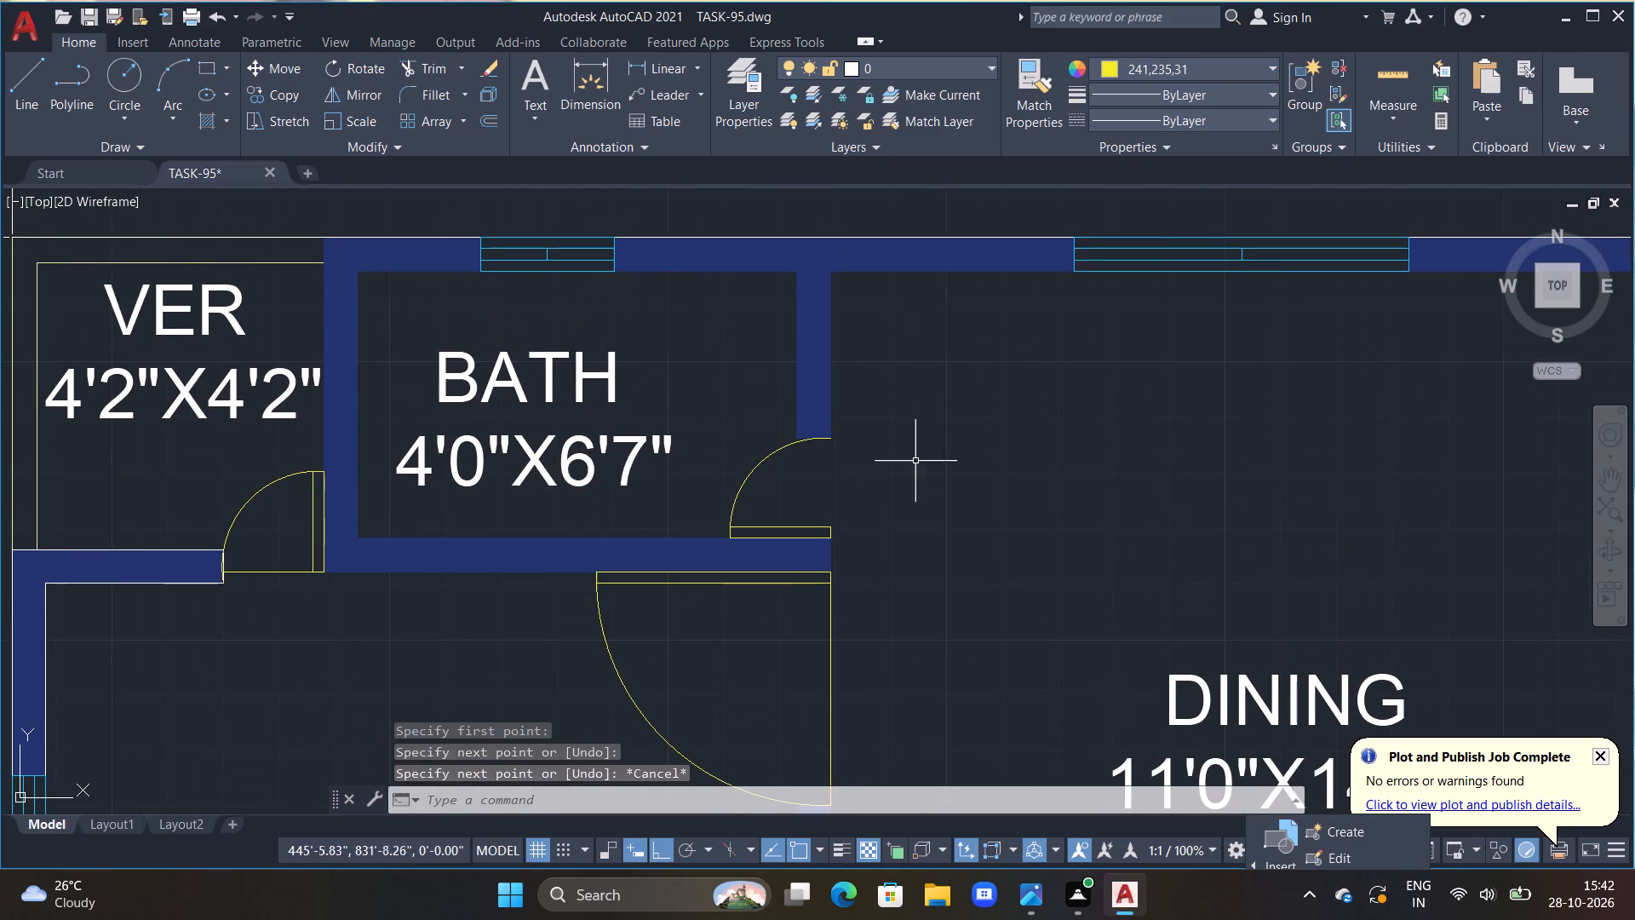
key(l)
key(space)
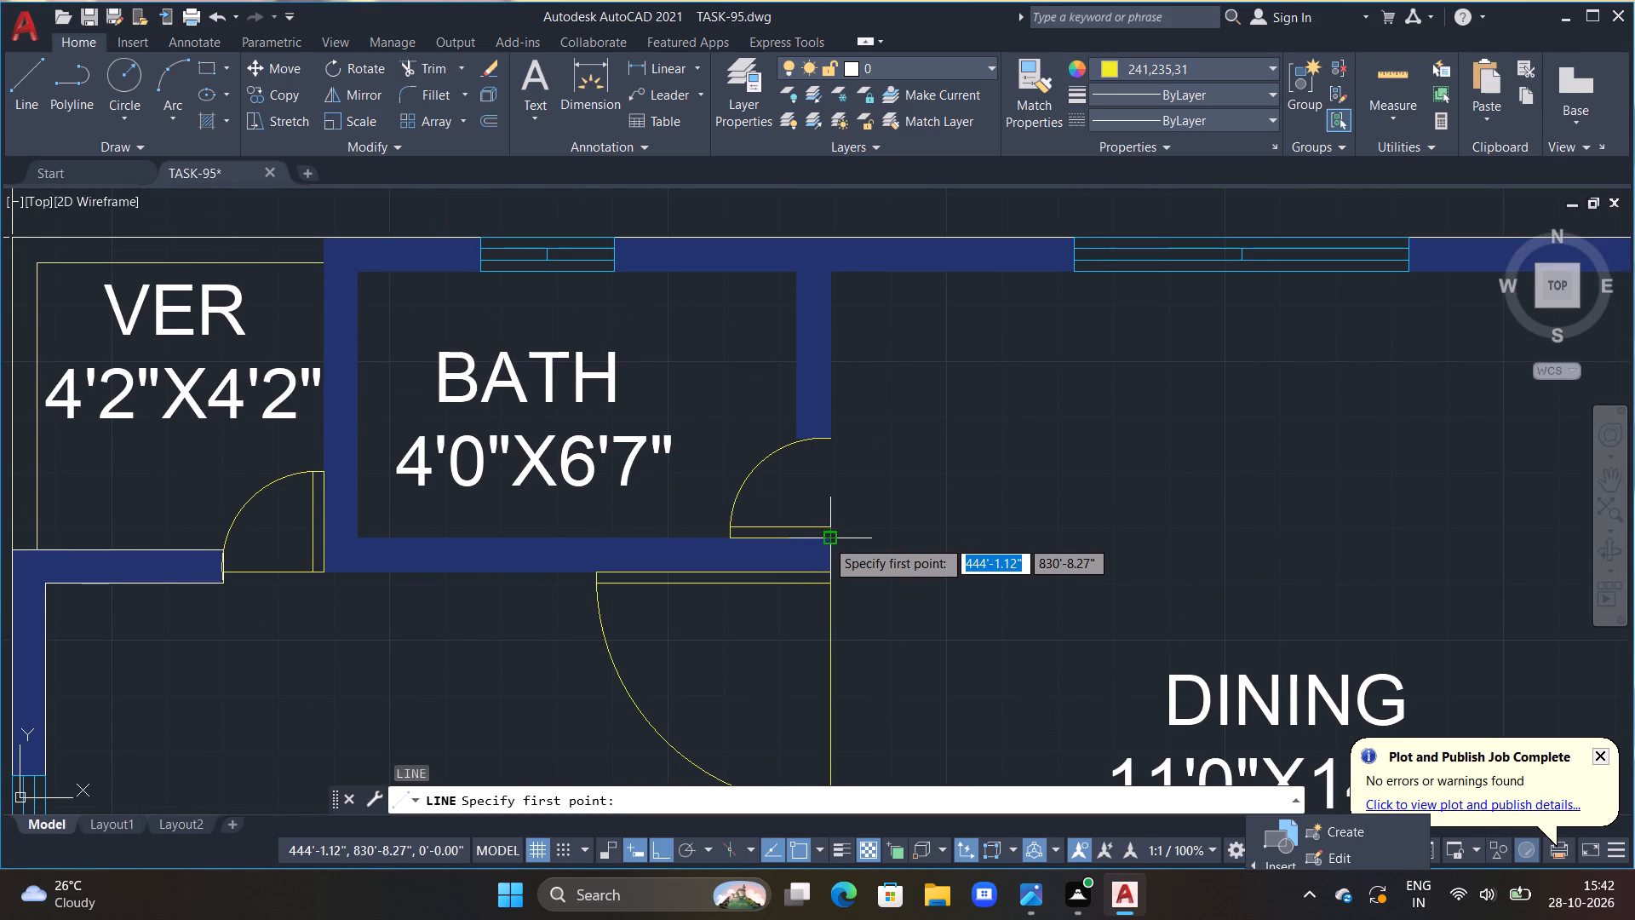
click(827, 538)
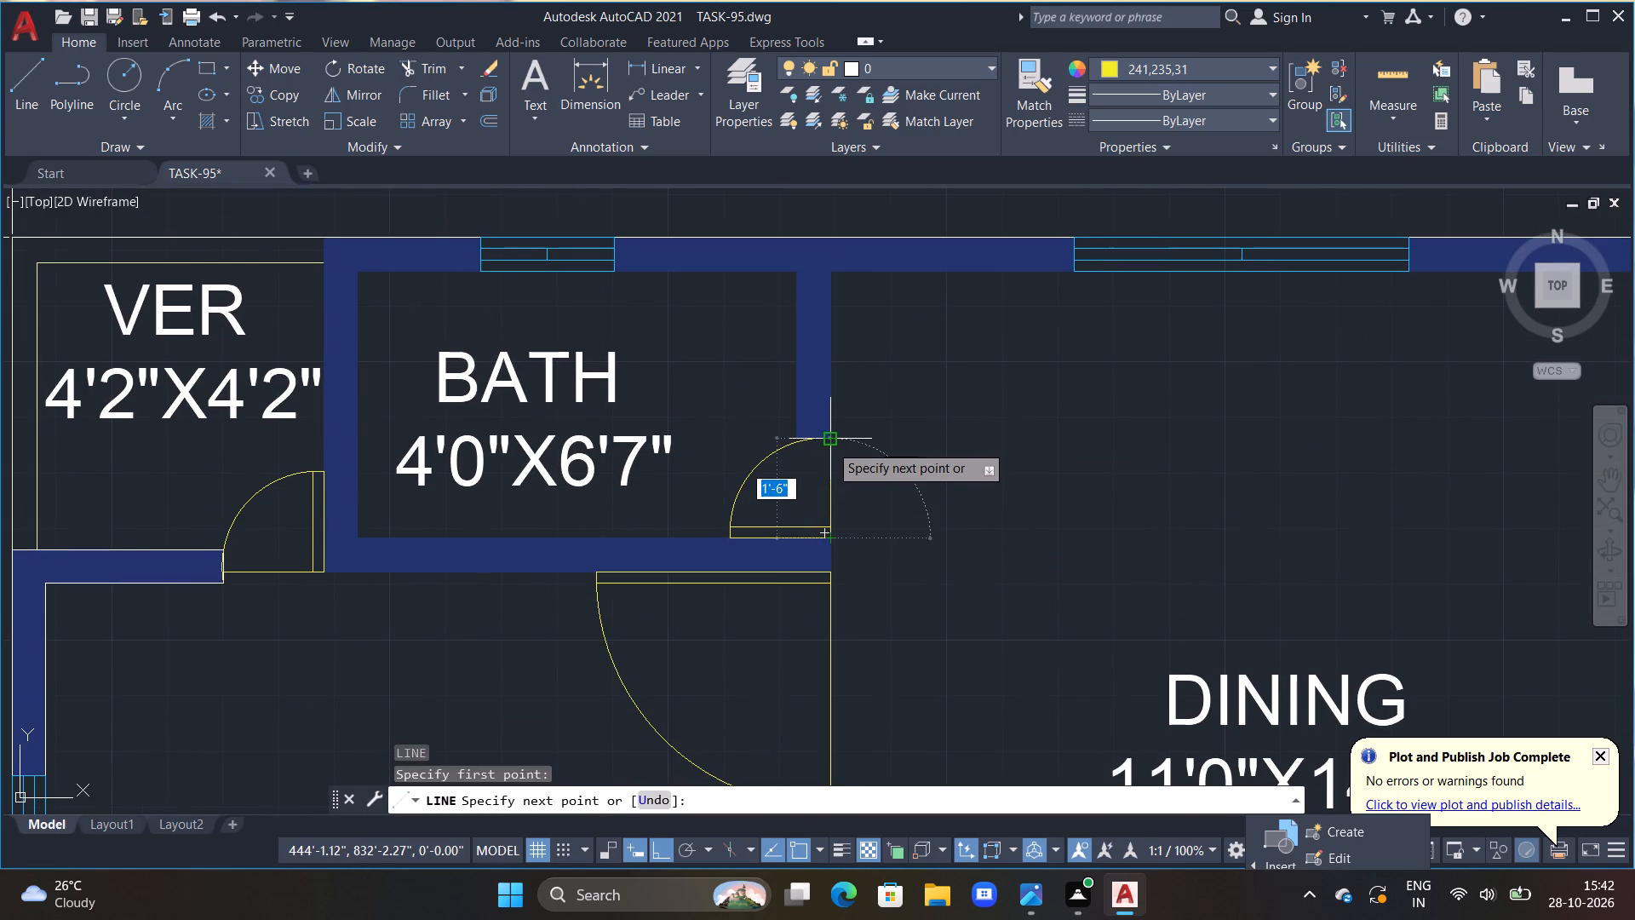
click(829, 443)
key(Escape)
Draw a line across the upper 5'0"X6'11" KITCHEN's door opening, from the door leaf's base to the arc end.
scroll(870, 426, down, 2)
middle_drag(971, 439, 772, 417)
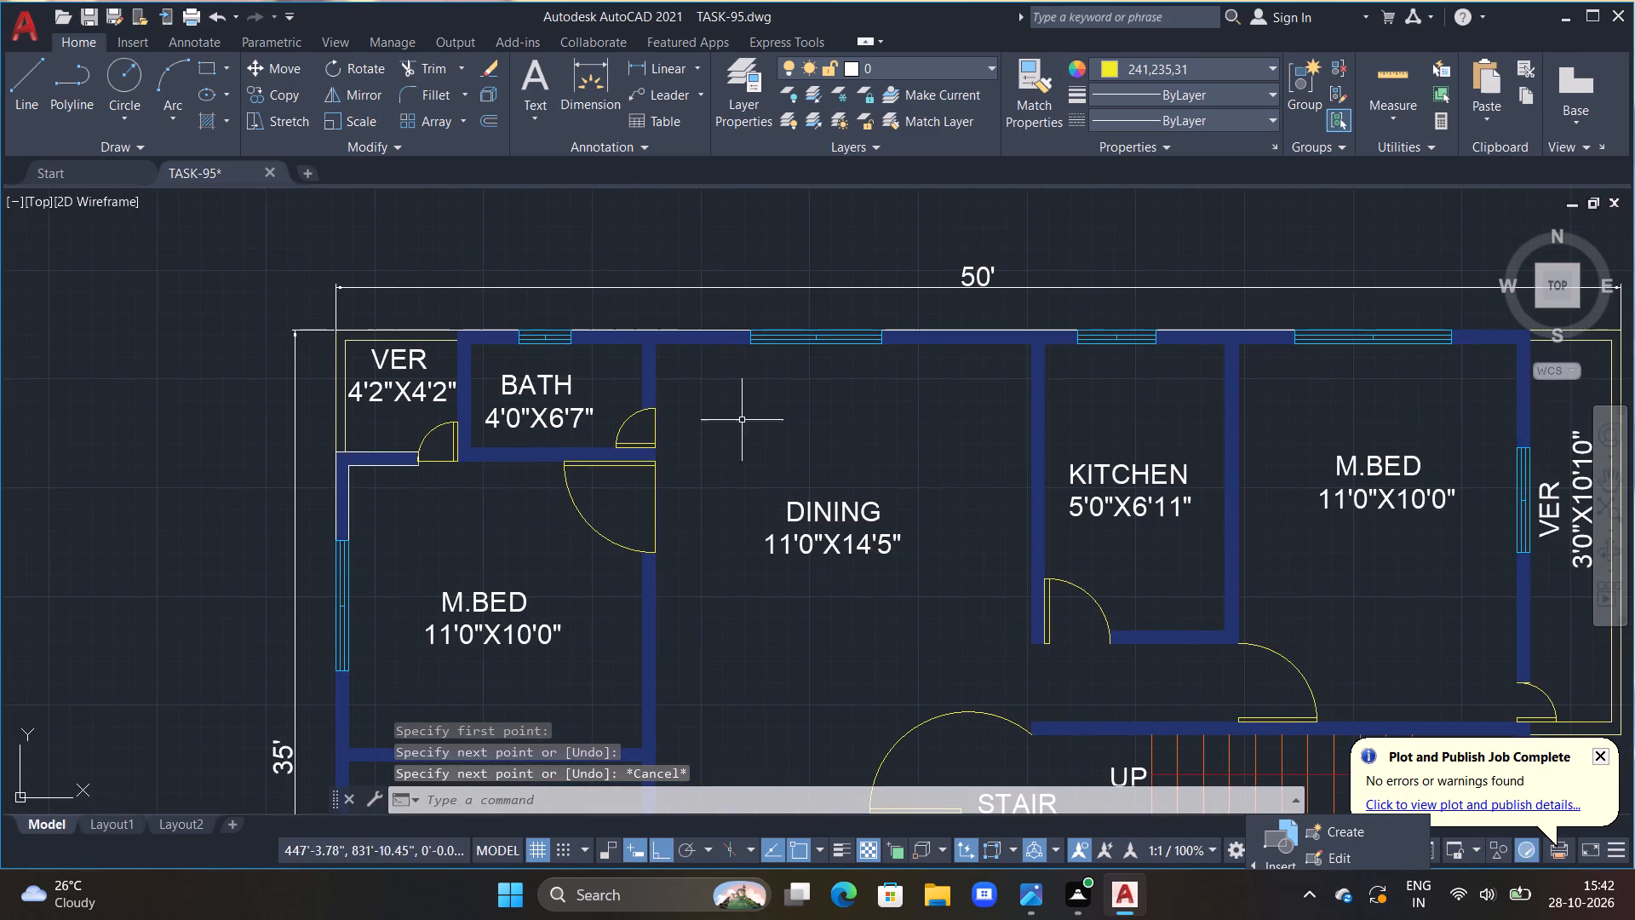
middle_drag(862, 480, 722, 181)
scroll(823, 408, up, 1)
middle_drag(967, 471, 921, 493)
middle_drag(967, 322, 817, 416)
key(l)
key(space)
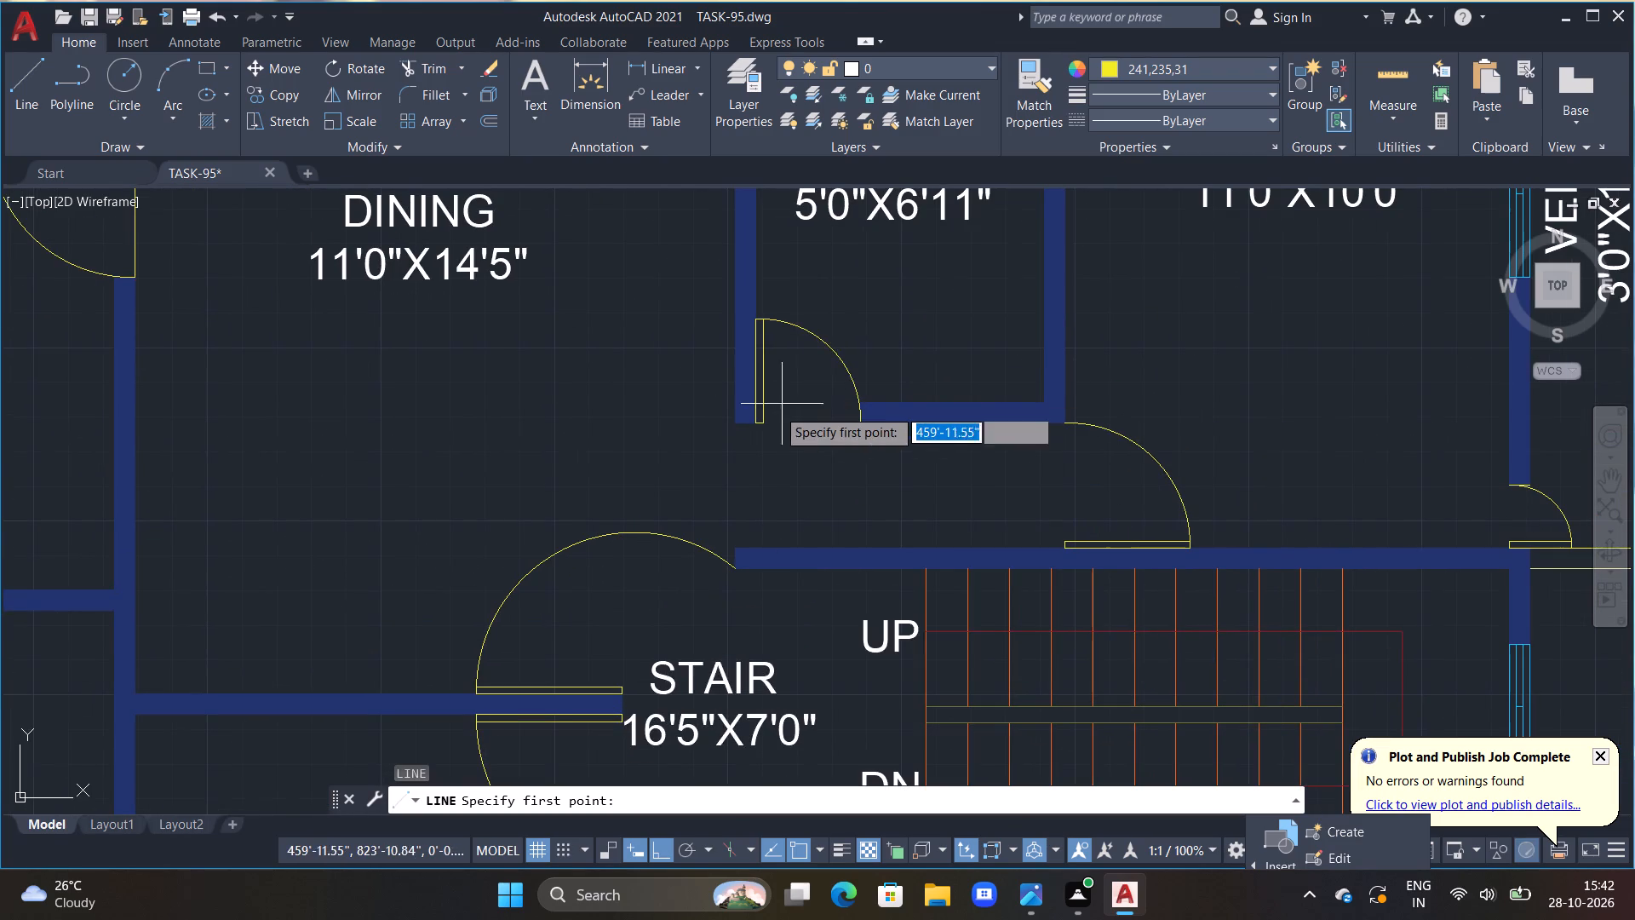
drag(755, 423, 780, 425)
click(868, 424)
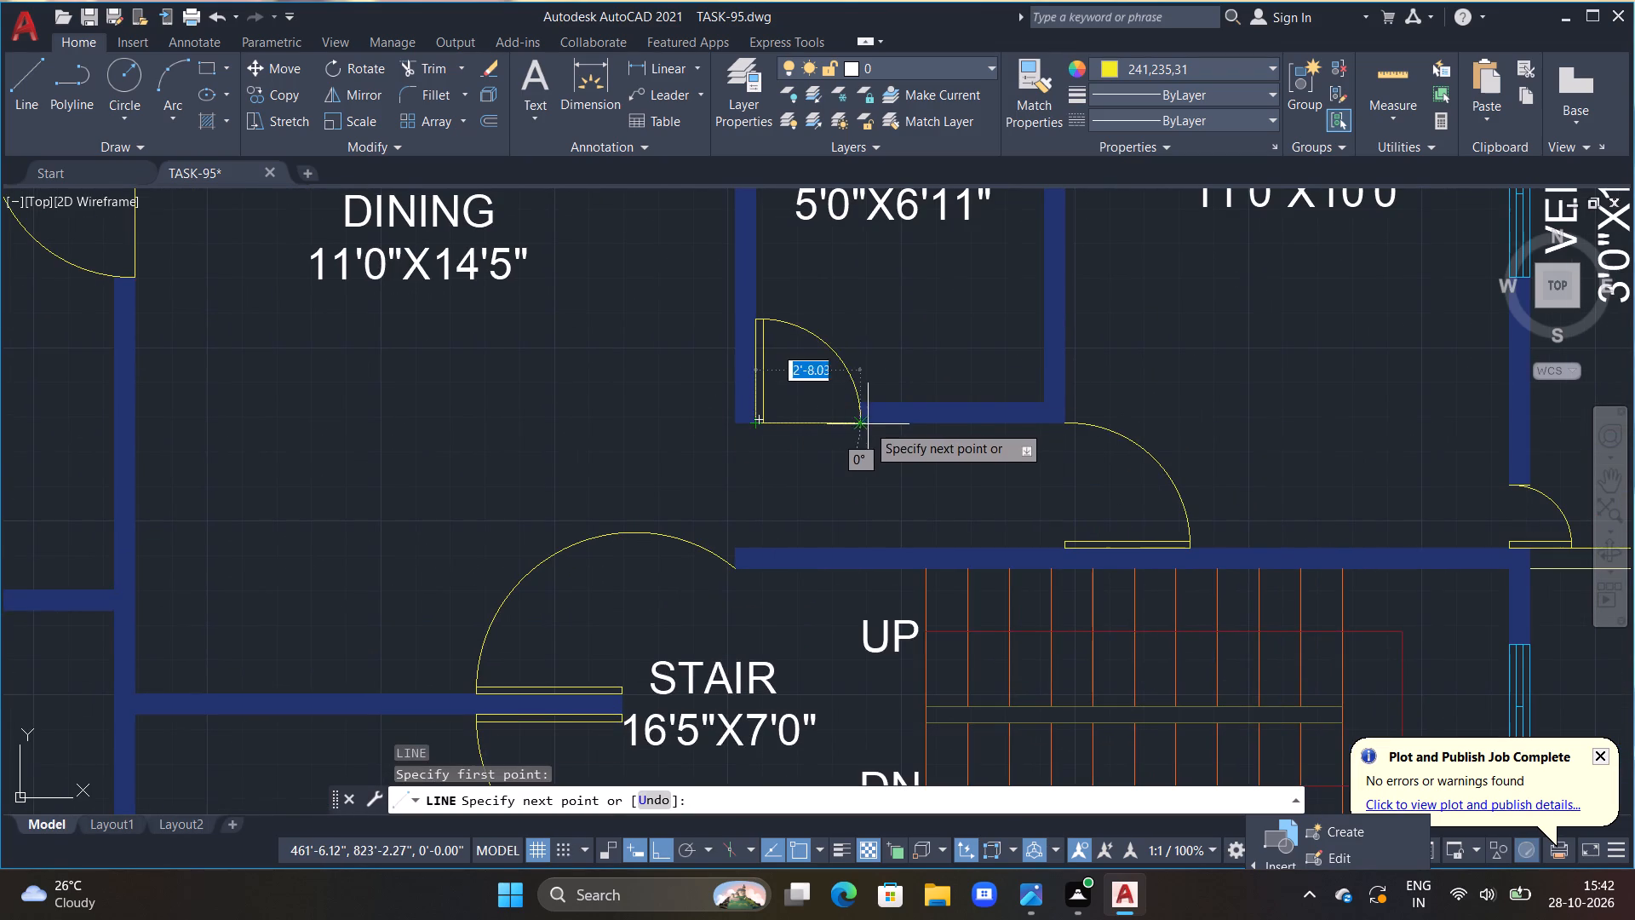
key(Escape)
Draw a line across the upper-east 11'0"X10'0" M.BED's door opening, from the stair wall to the kitchen wall corner.
middle_drag(1049, 448, 1039, 435)
text(l)
key(space)
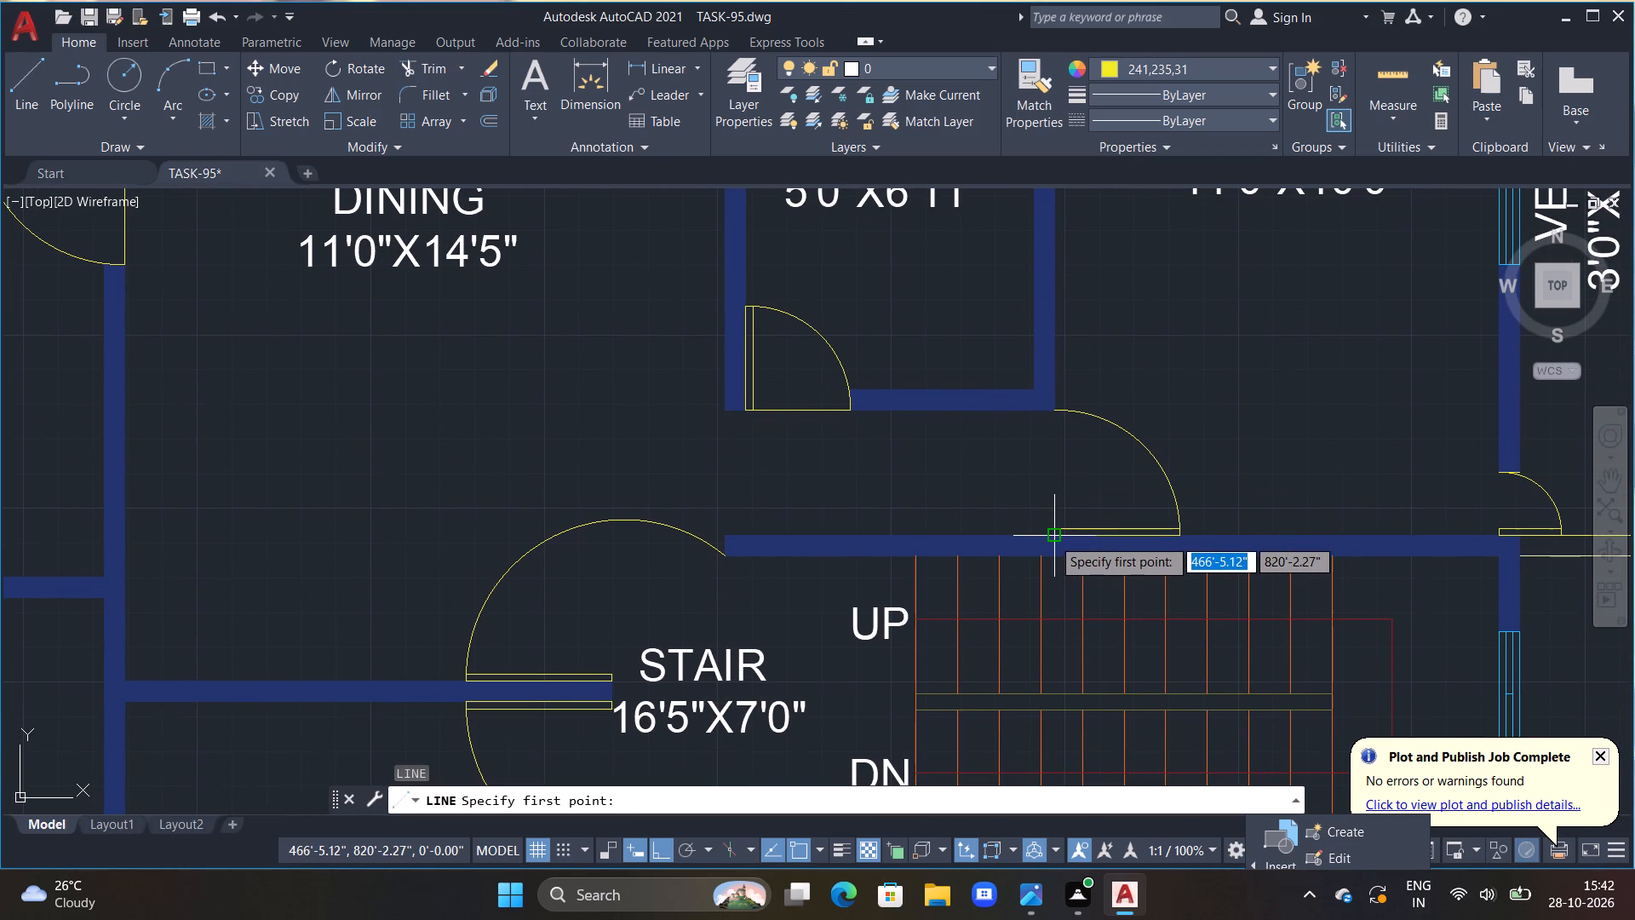
click(1052, 537)
click(1052, 407)
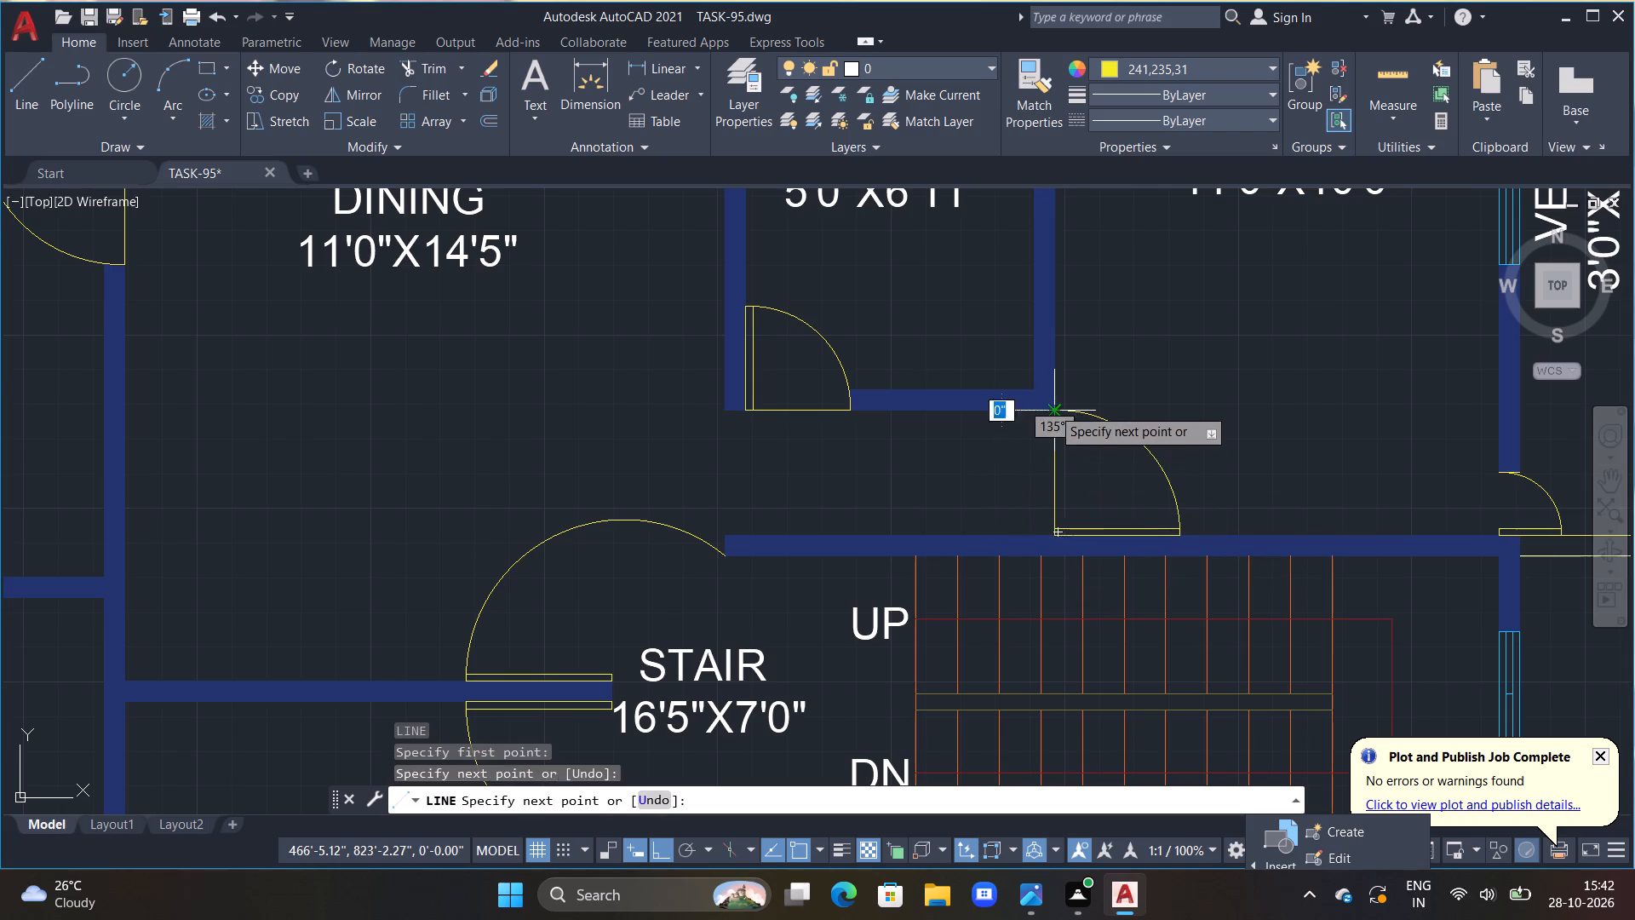
key(Escape)
Draw a line across the door opening from the upper-east M.BED to the 3'0"X10'10" VER, along the wall's bedroom face.
scroll(1070, 440, down, 1)
middle_drag(1196, 321, 833, 399)
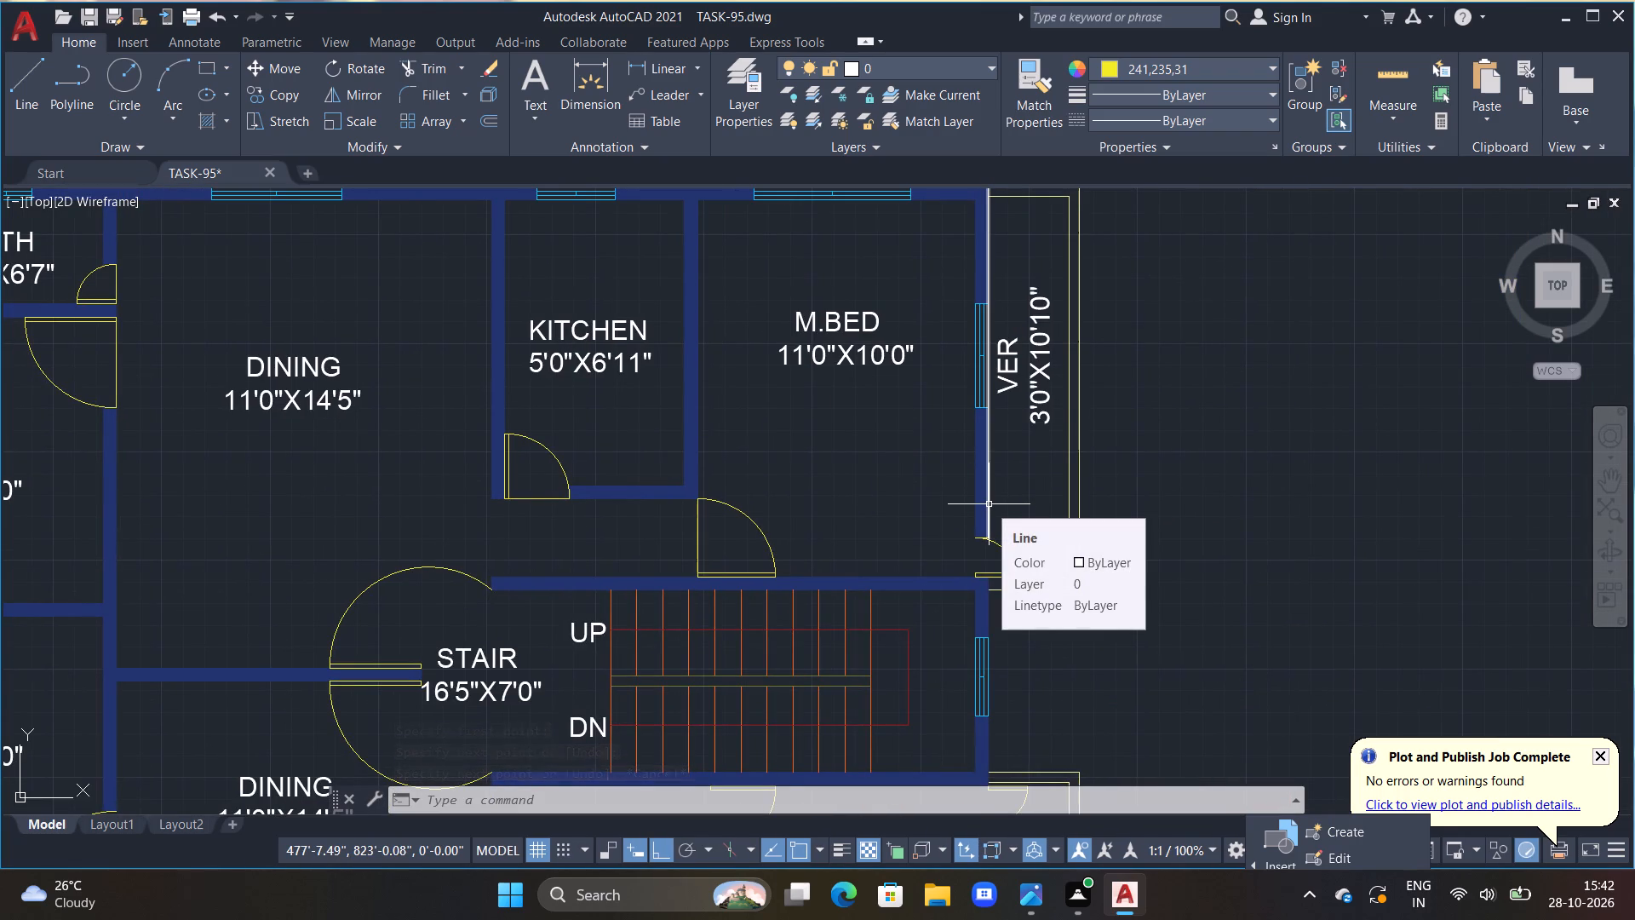
scroll(995, 521, up, 2)
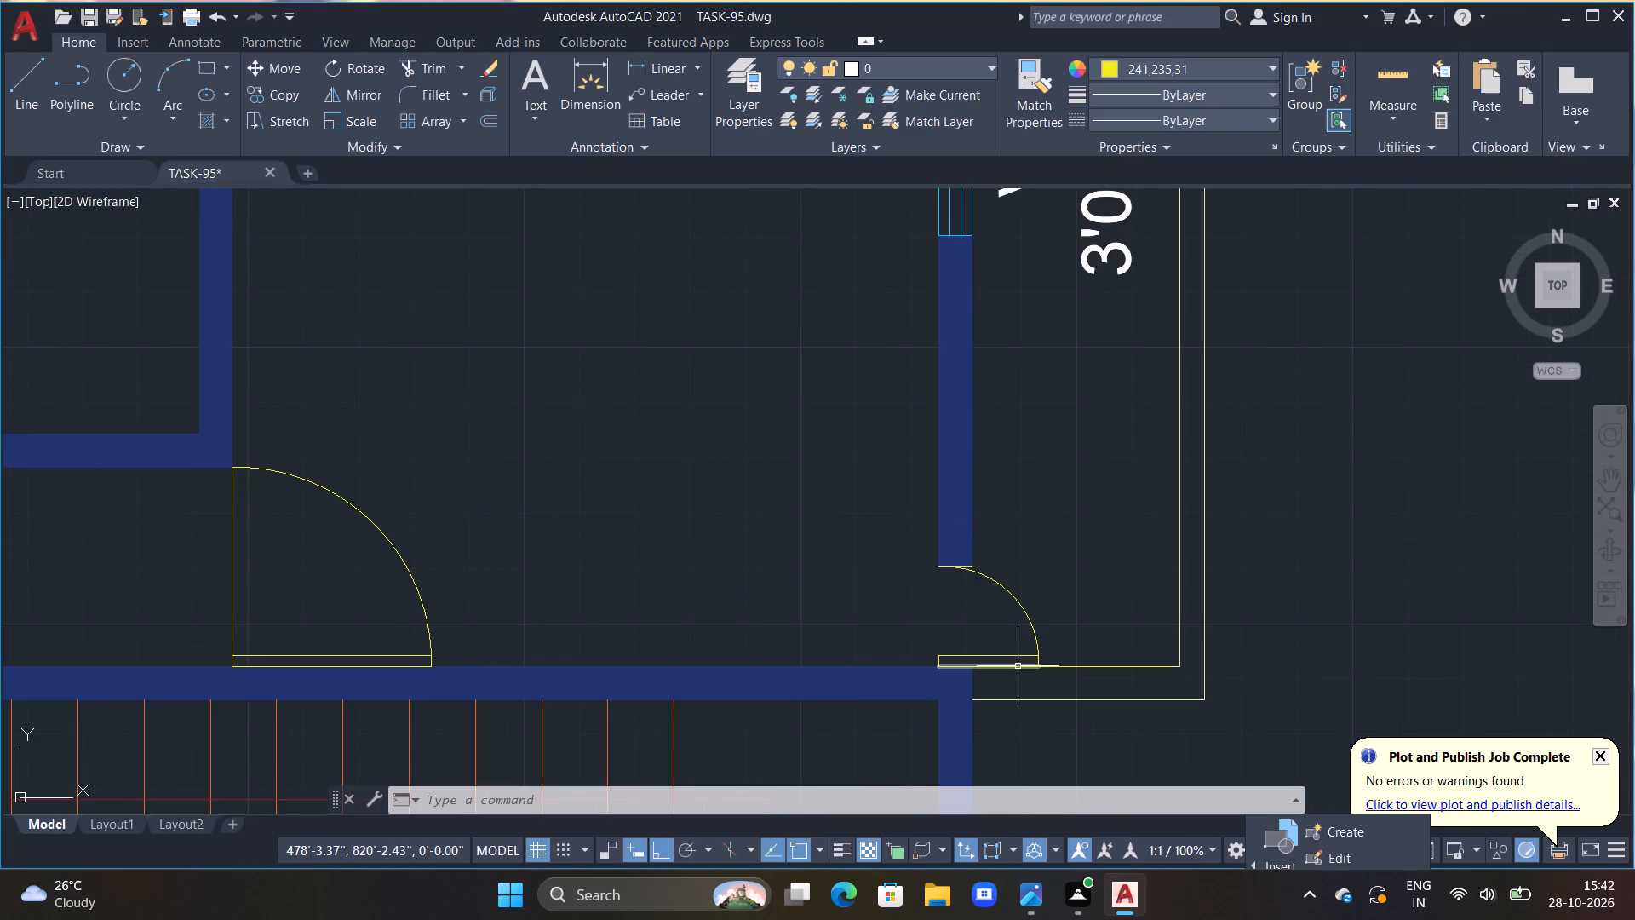
scroll(1018, 664, up, 1)
middle_drag(1014, 651, 972, 543)
scroll(925, 503, up, 1)
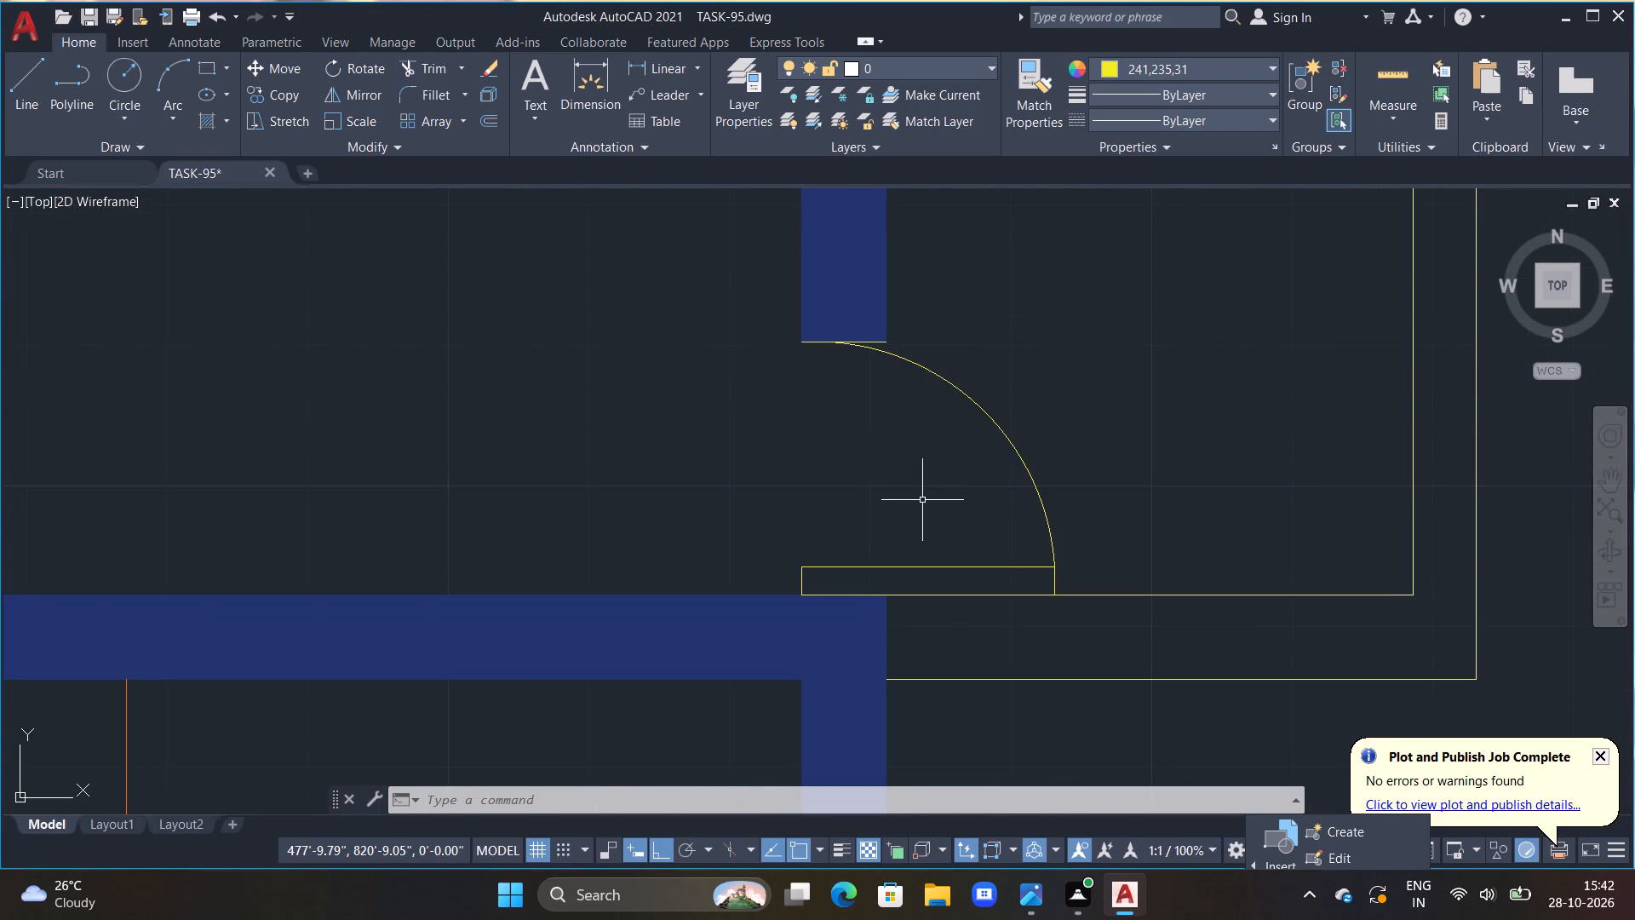
text(l)
key(space)
drag(796, 599, 796, 589)
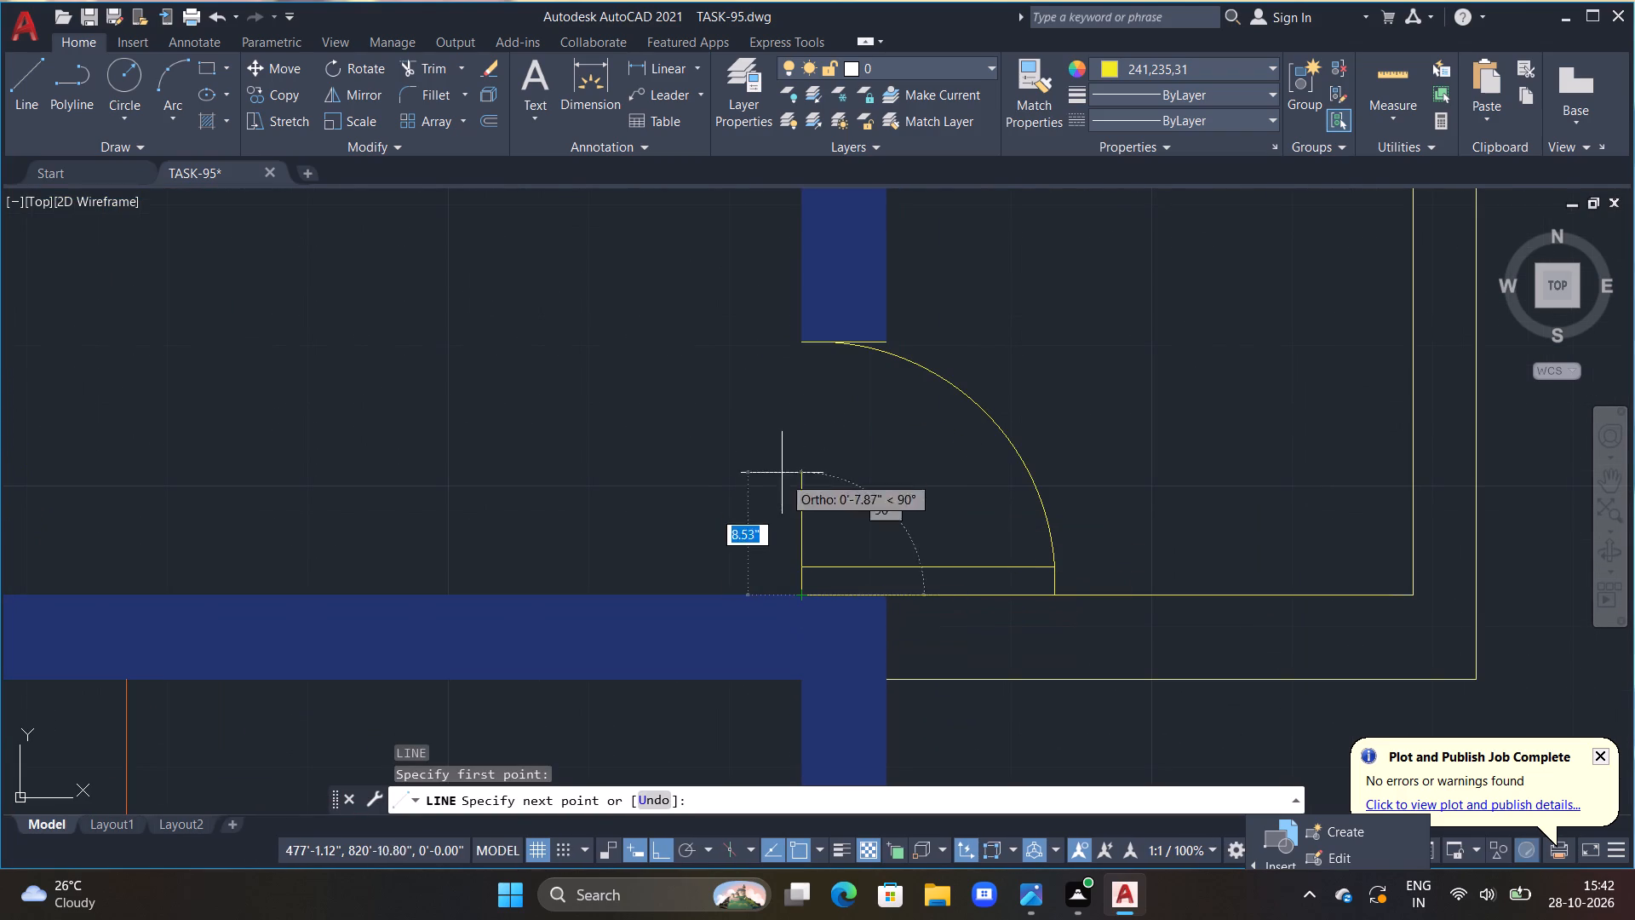
click(800, 343)
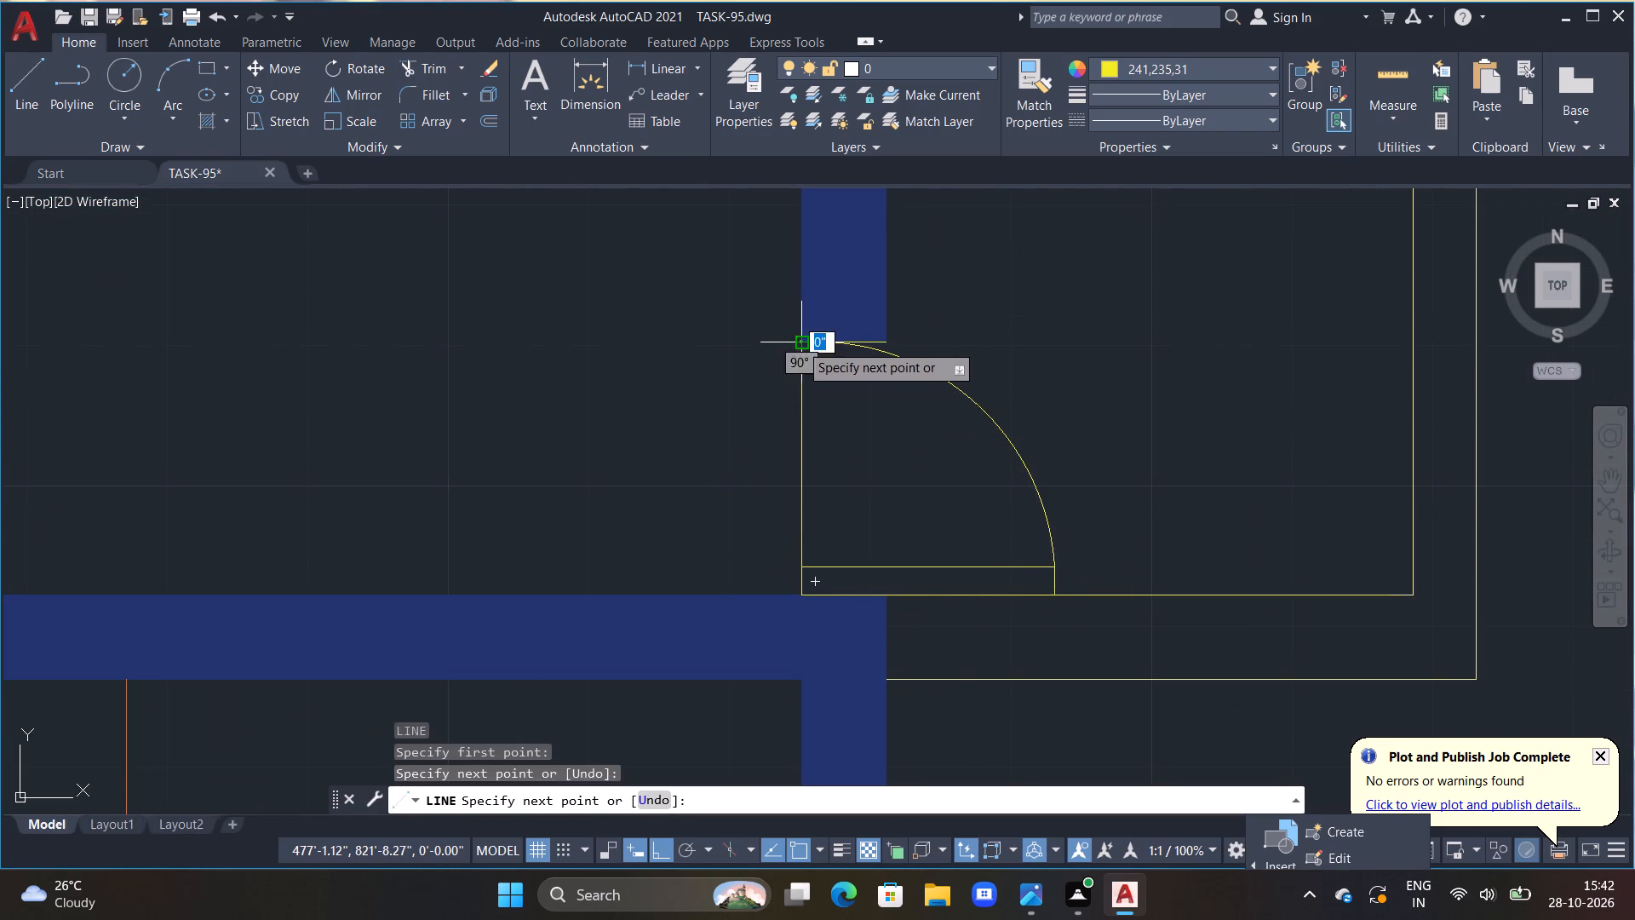
key(Escape)
Draw a line across the door opening from the lower-east M.BED to the 3'0"X10'10" VER, along the wall's veranda face.
scroll(839, 417, down, 3)
scroll(929, 546, down, 2)
middle_drag(932, 584, 944, 435)
scroll(940, 506, up, 3)
middle_drag(921, 567, 976, 508)
key(Escape)
scroll(976, 508, up, 1)
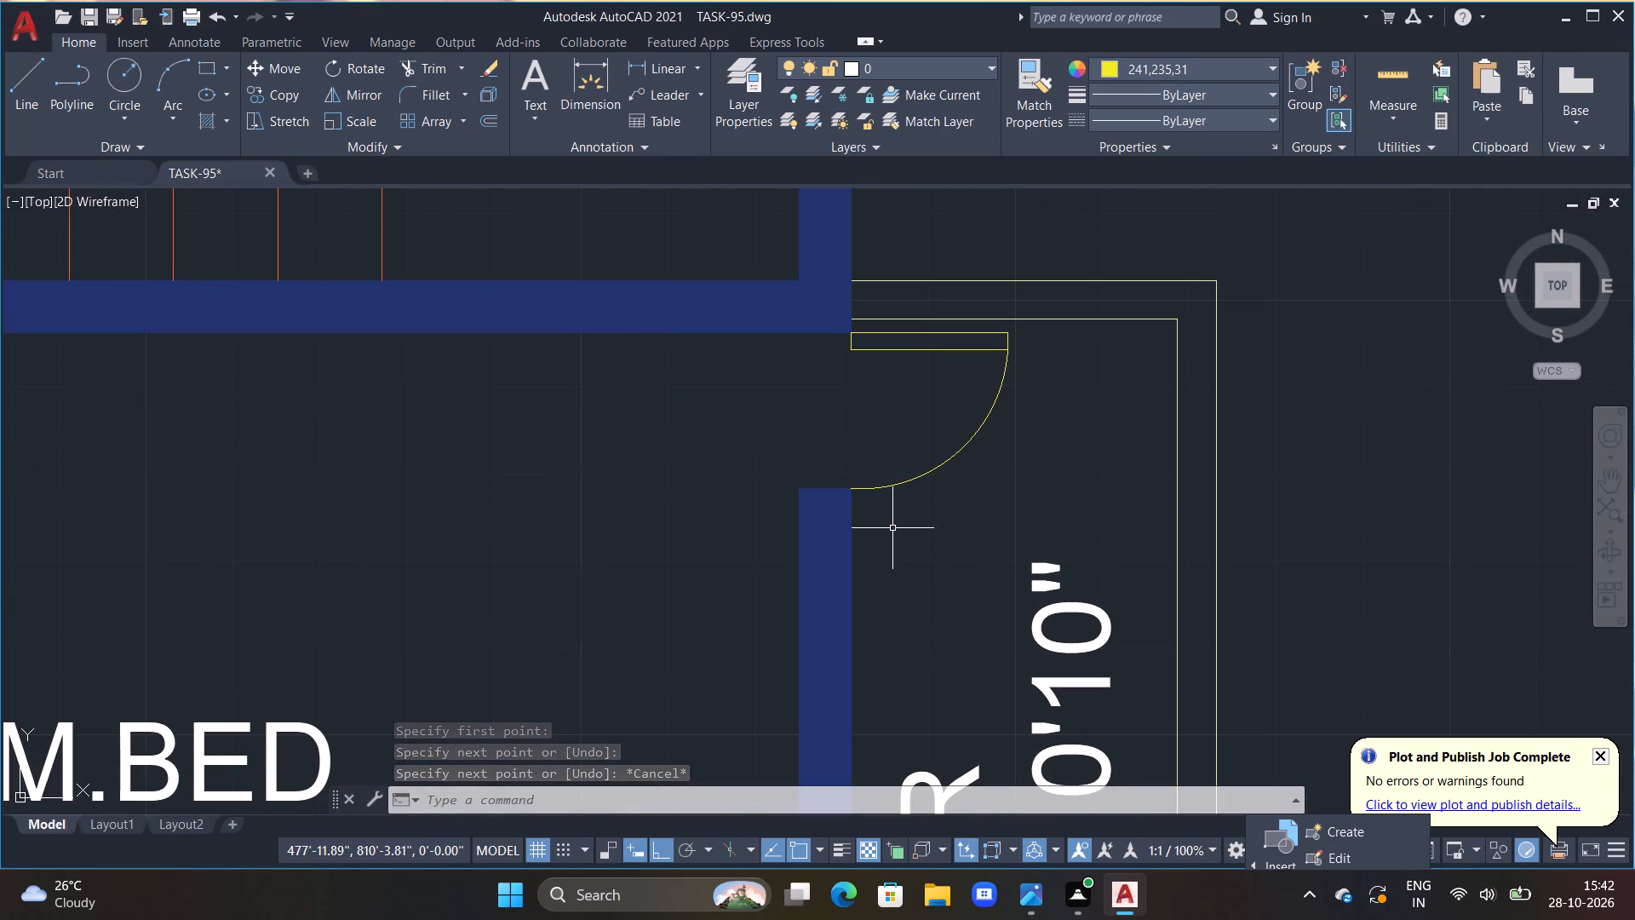
text(l)
key(space)
double_click(853, 486)
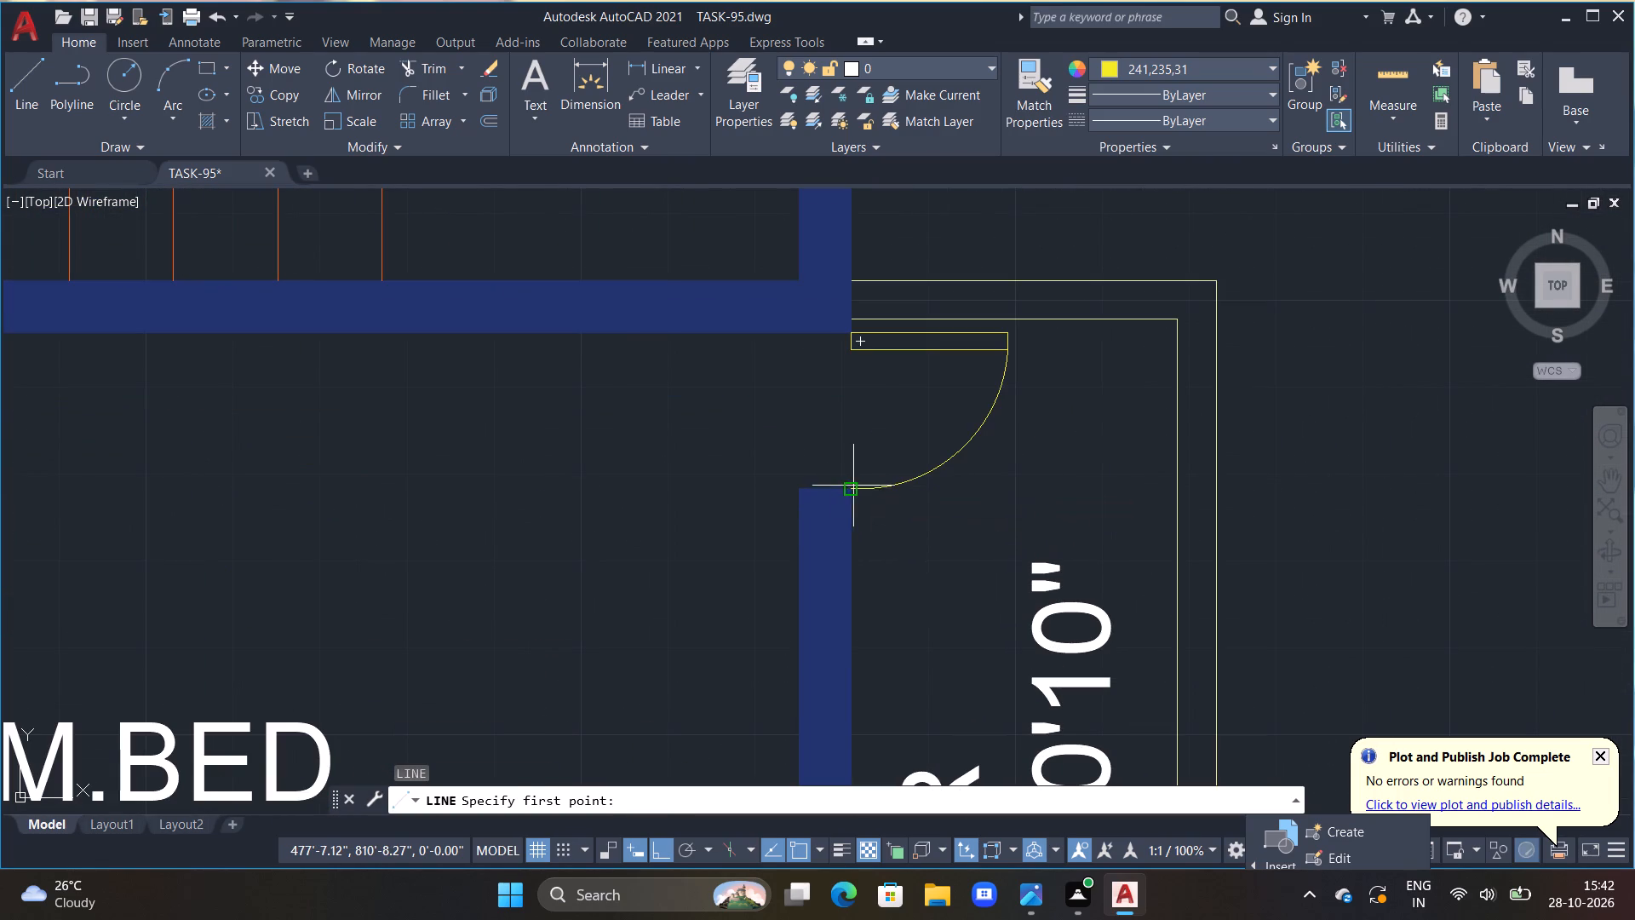
click(846, 329)
key(Escape)
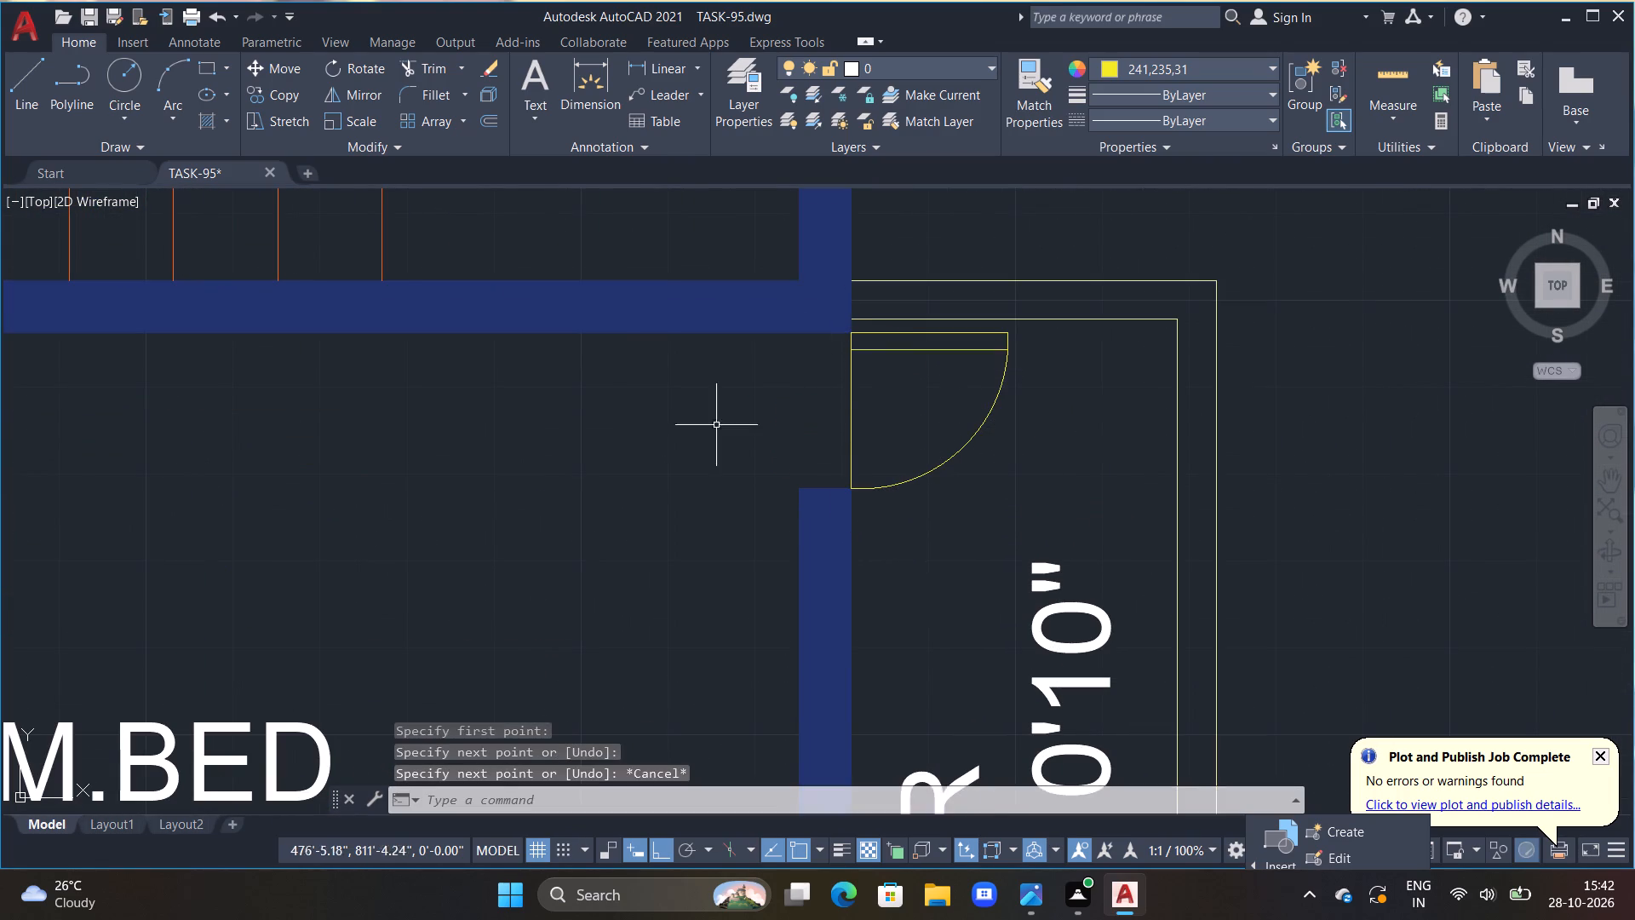
Draw a line about 2'-4" long across the lower 11'0"X10'8" M.BED's door opening, from the kitchen wall corner to the stair wall.
scroll(623, 449, down, 2)
middle_drag(411, 485, 673, 453)
middle_drag(517, 435, 749, 440)
scroll(749, 440, up, 1)
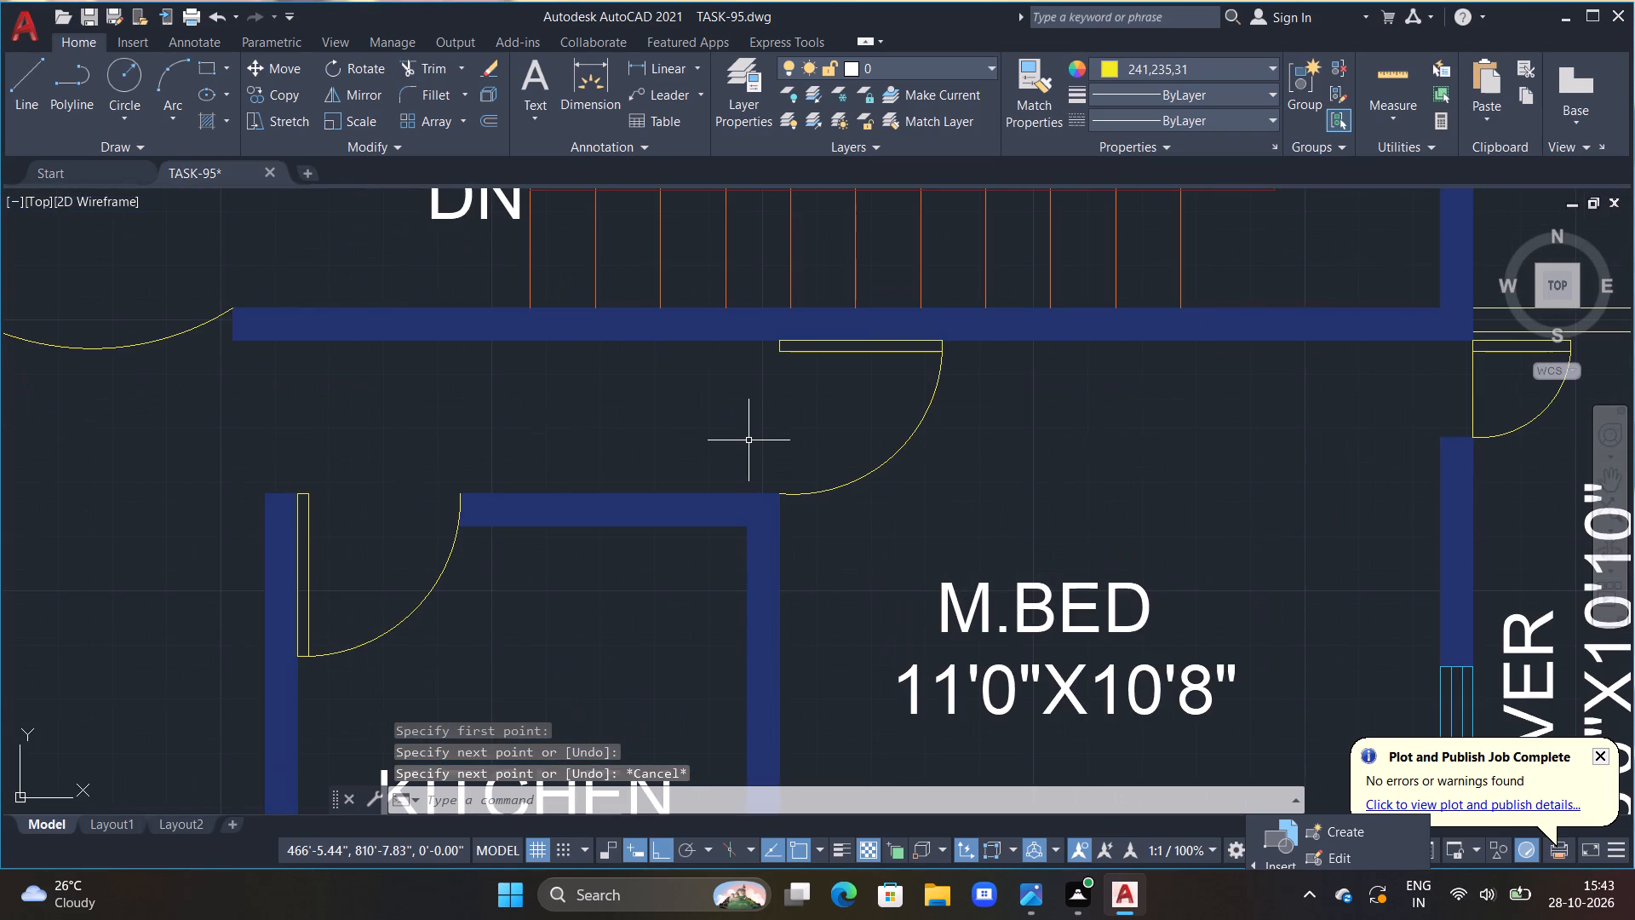
text(l)
key(space)
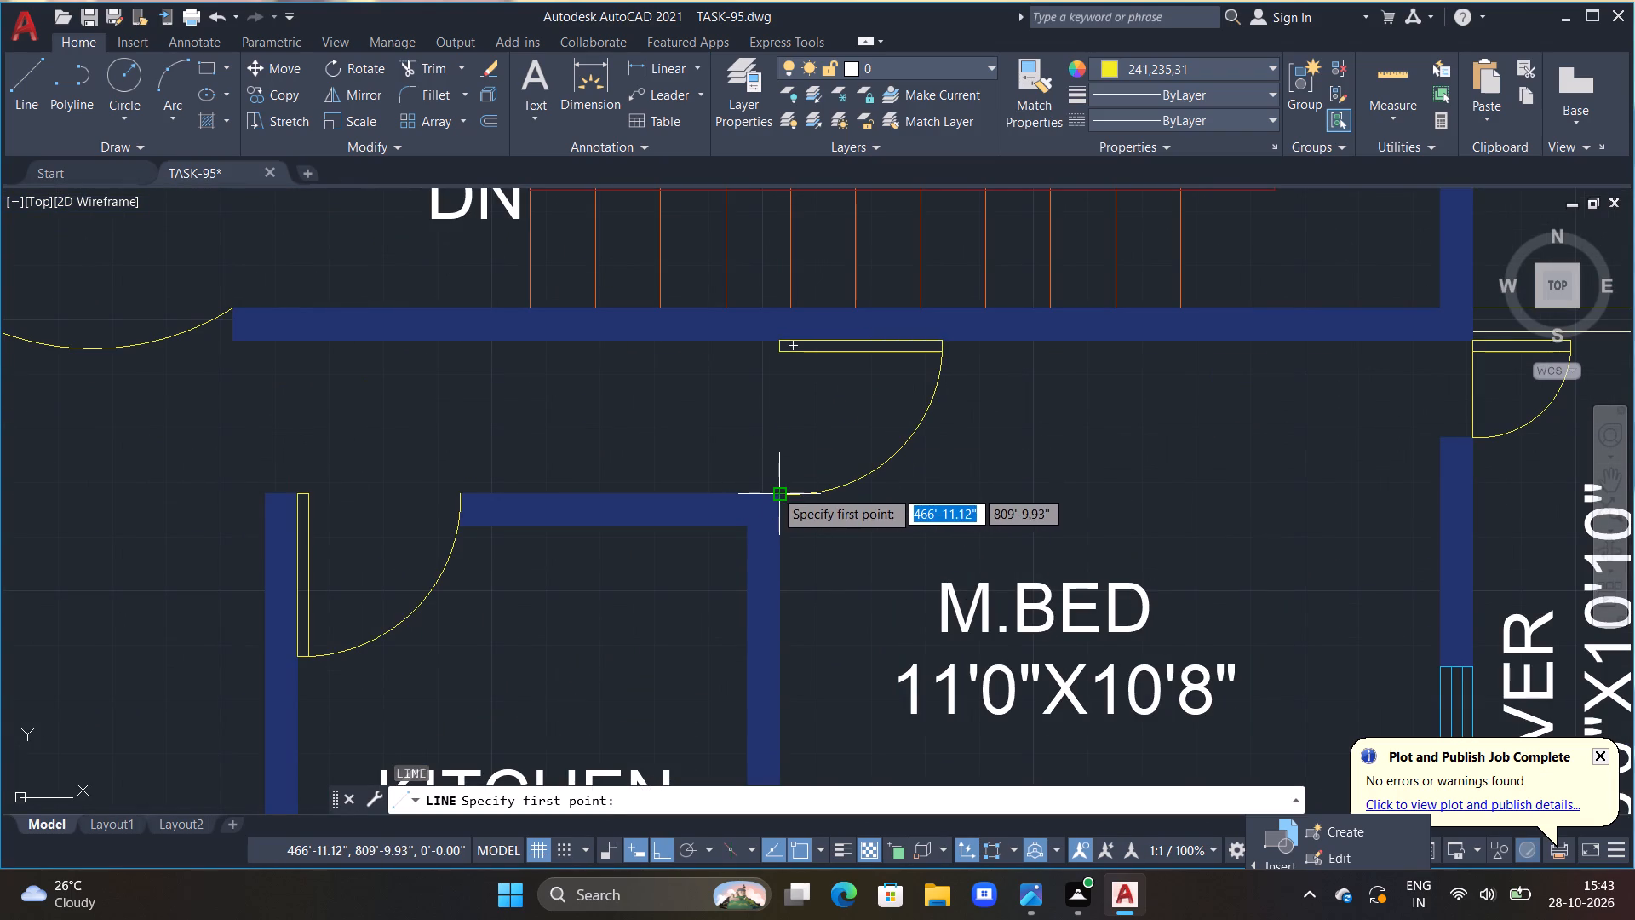
click(774, 490)
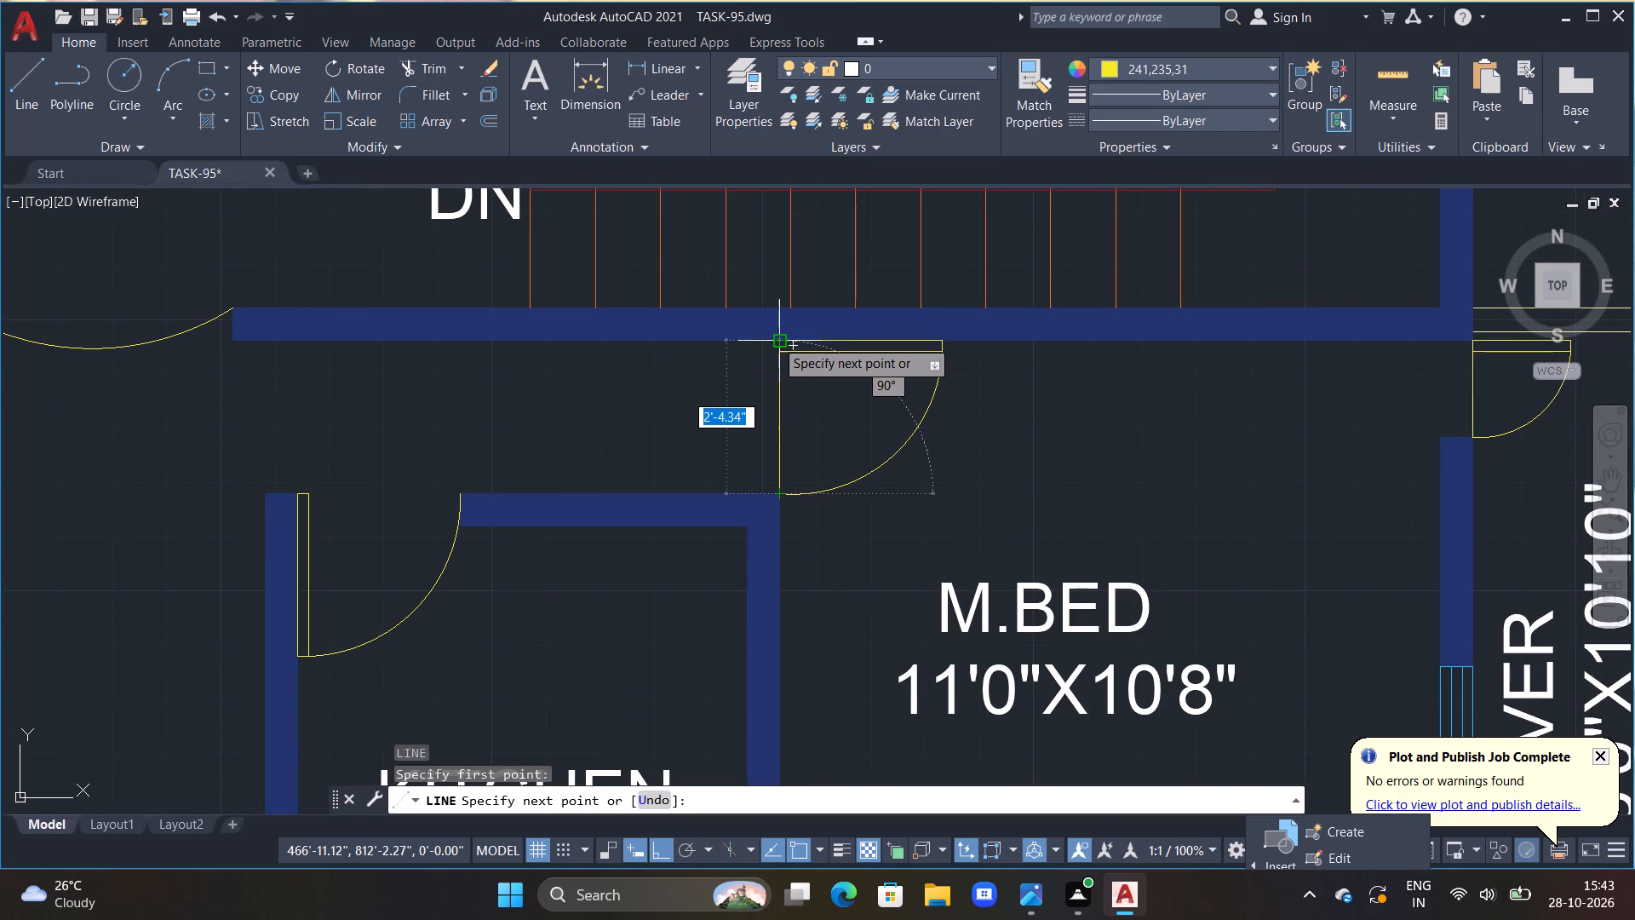
click(775, 339)
key(Escape)
Draw a line across the lower 5'0"X6'11" KITCHEN's door opening, from the door leaf's base to the arc end.
scroll(378, 446, down, 1)
middle_drag(388, 449, 542, 446)
scroll(542, 446, up, 1)
text(l)
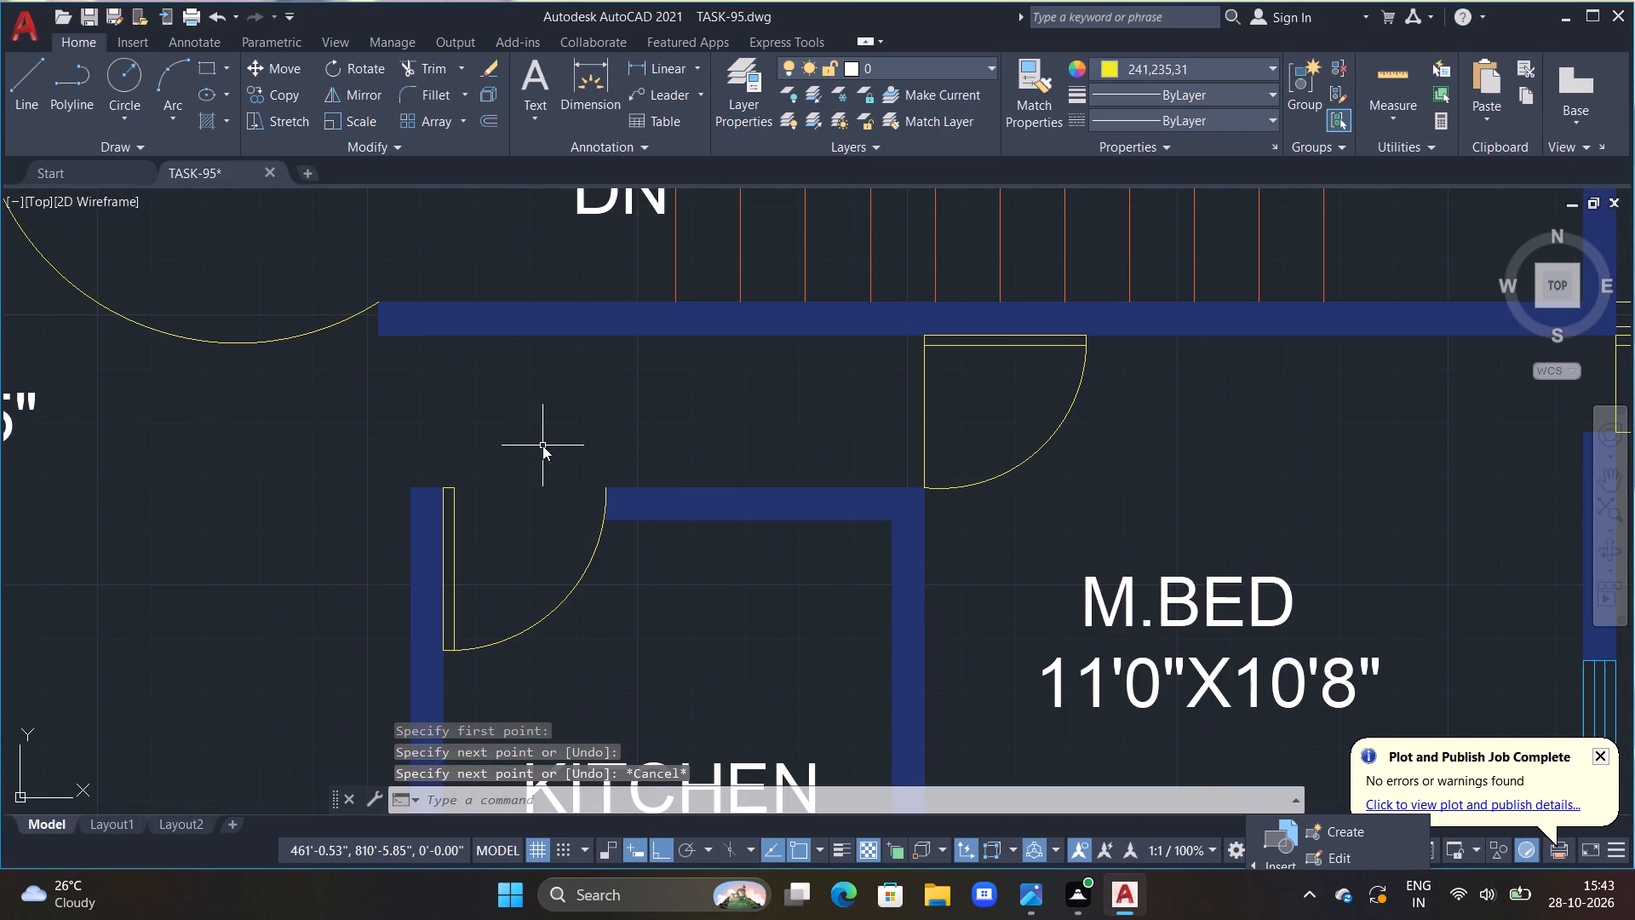
key(space)
click(439, 488)
drag(439, 488, 469, 498)
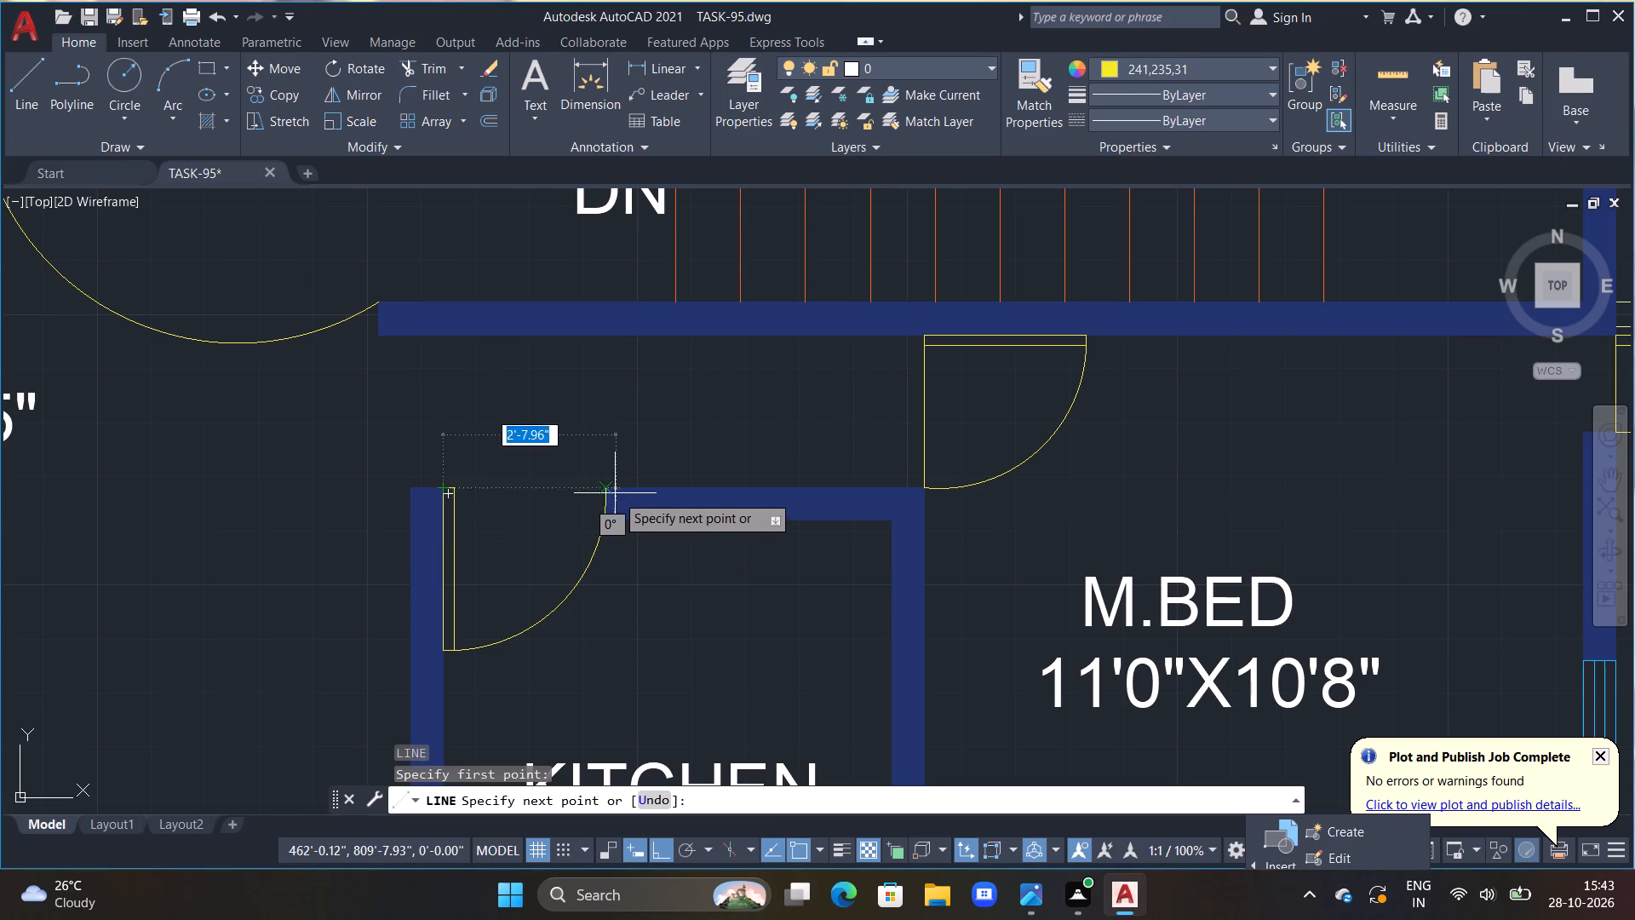
click(607, 488)
scroll(601, 495, down, 2)
key(Escape)
Draw a line about 1'-6" long across the lower 4'2"X4'2" VER's door opening, along the wall's M.BED face.
scroll(417, 555, down, 2)
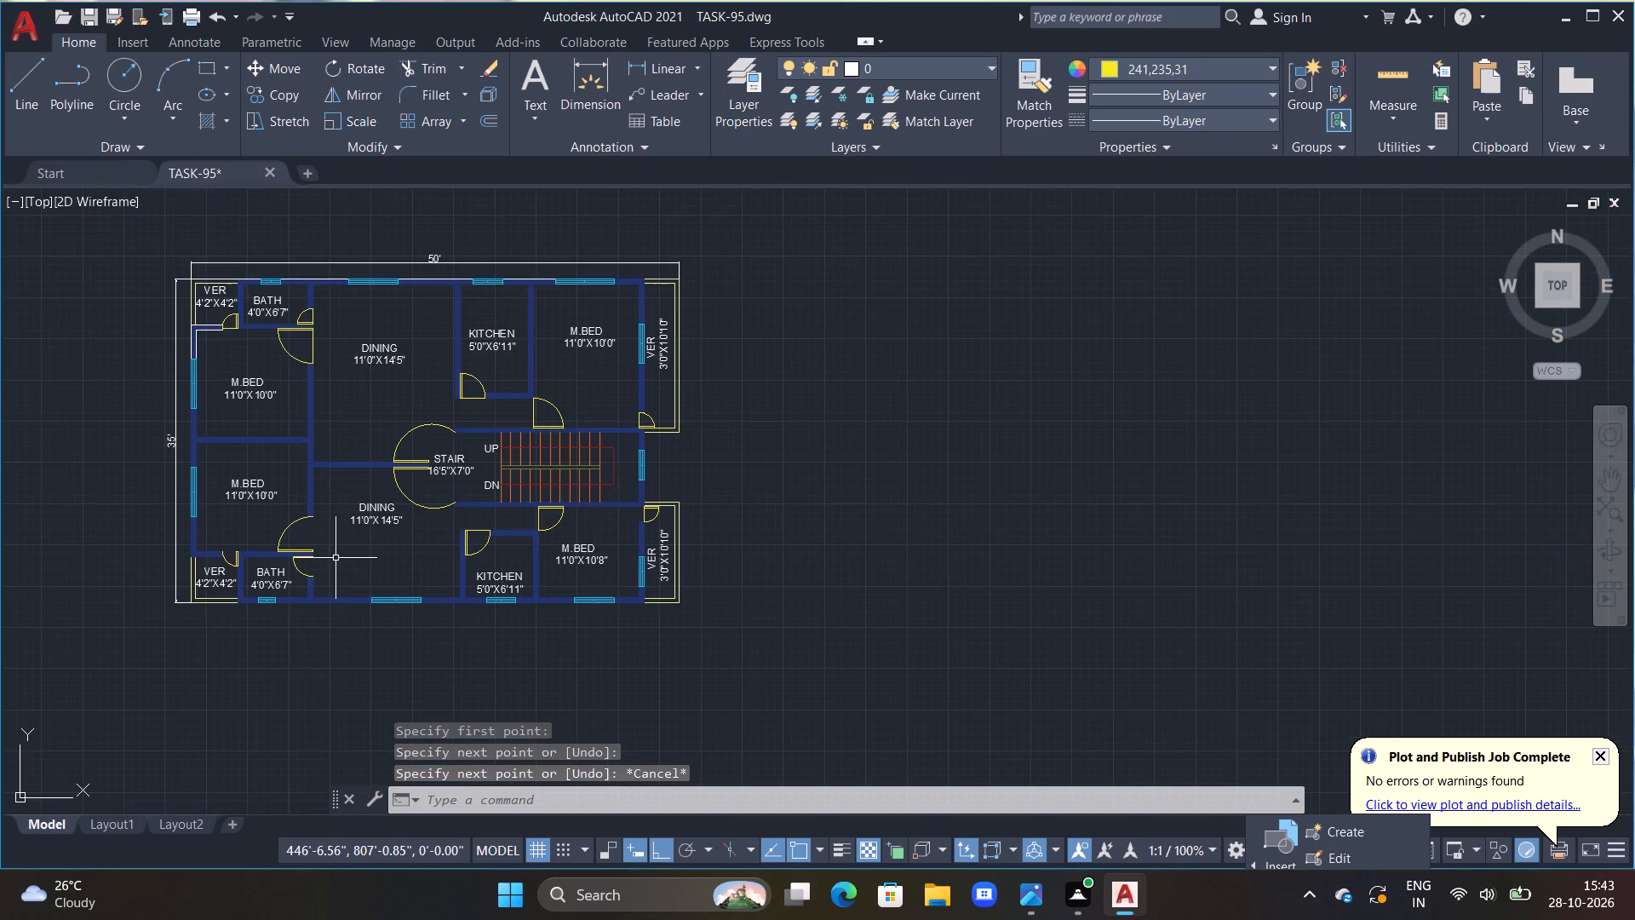
scroll(336, 558, up, 1)
middle_drag(359, 558, 863, 480)
scroll(758, 497, up, 3)
middle_drag(769, 533, 783, 555)
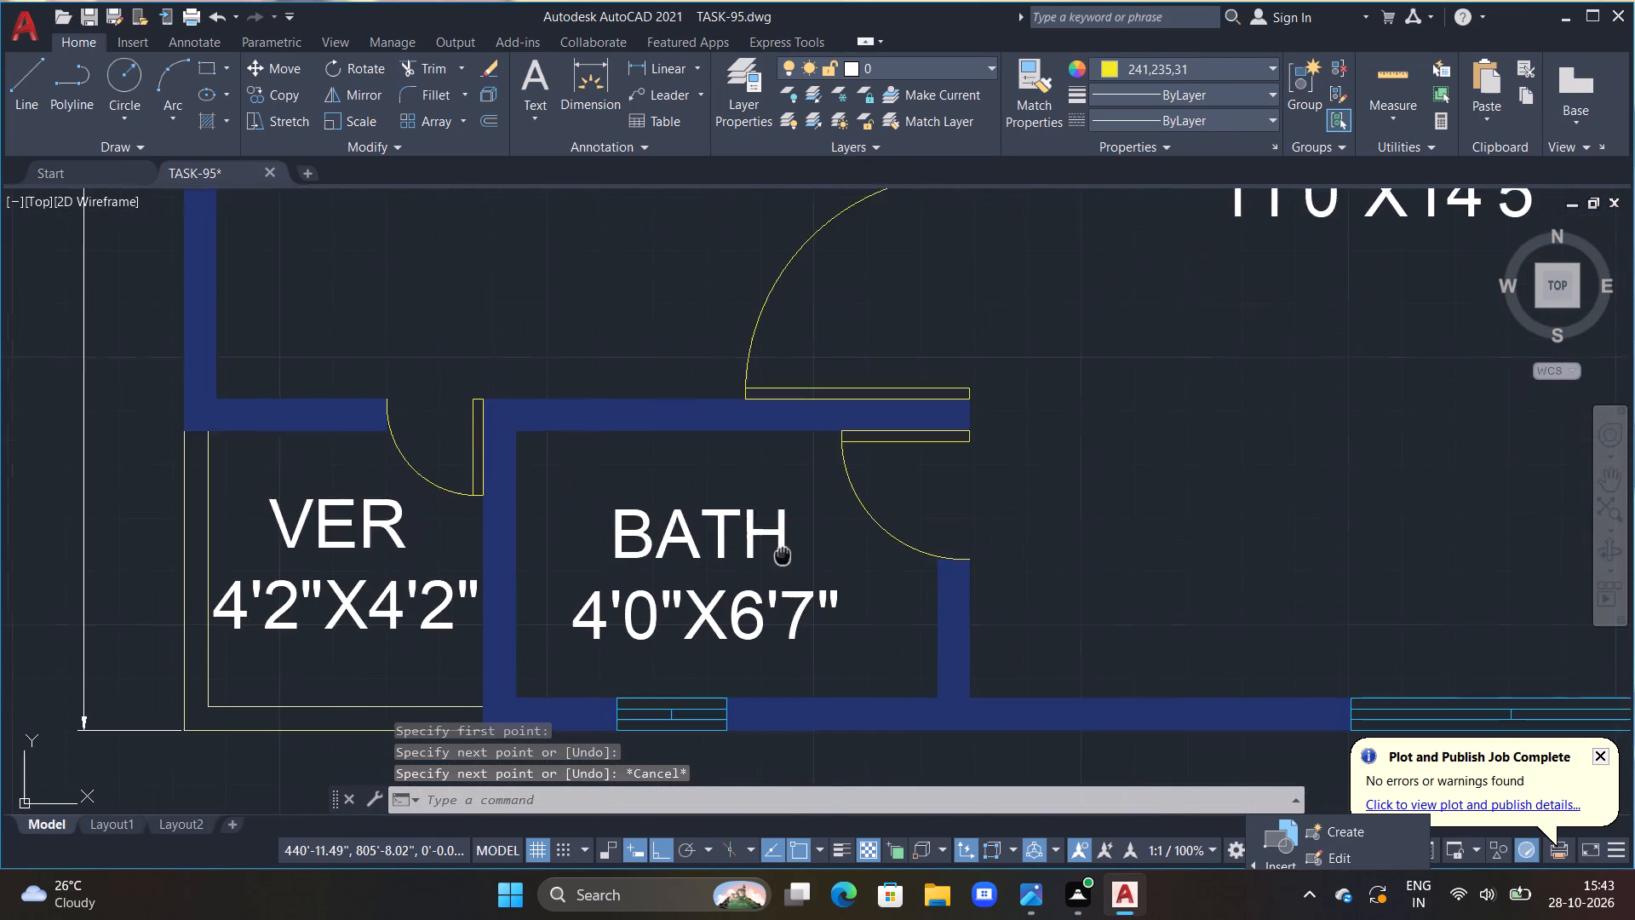
middle_drag(783, 555, 822, 624)
key(l)
key(space)
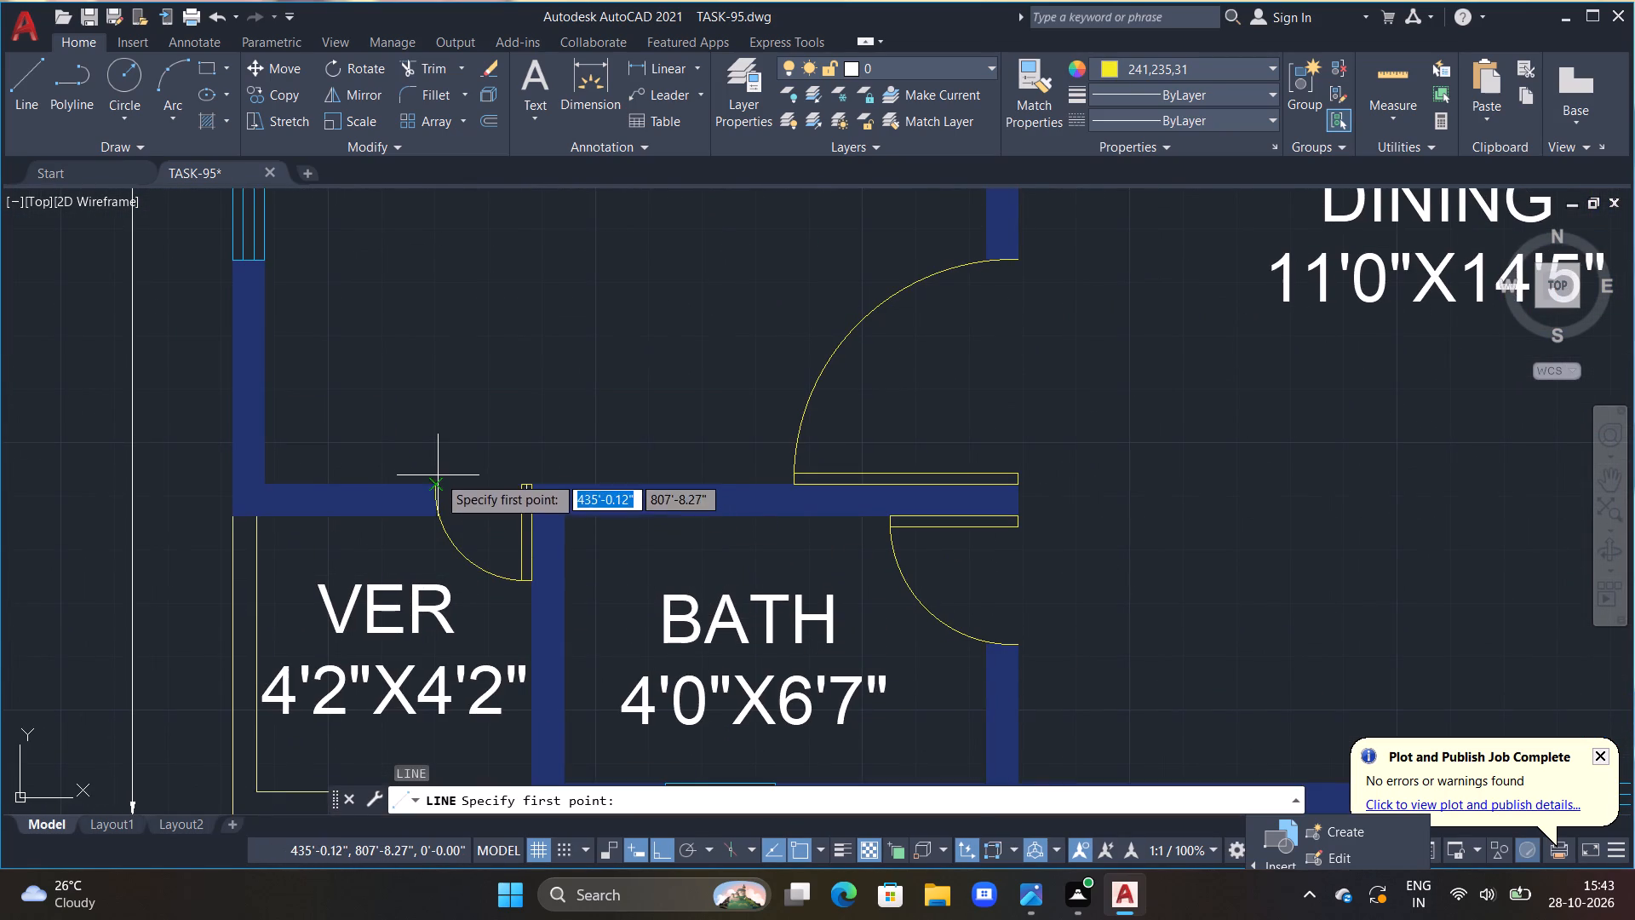
click(438, 485)
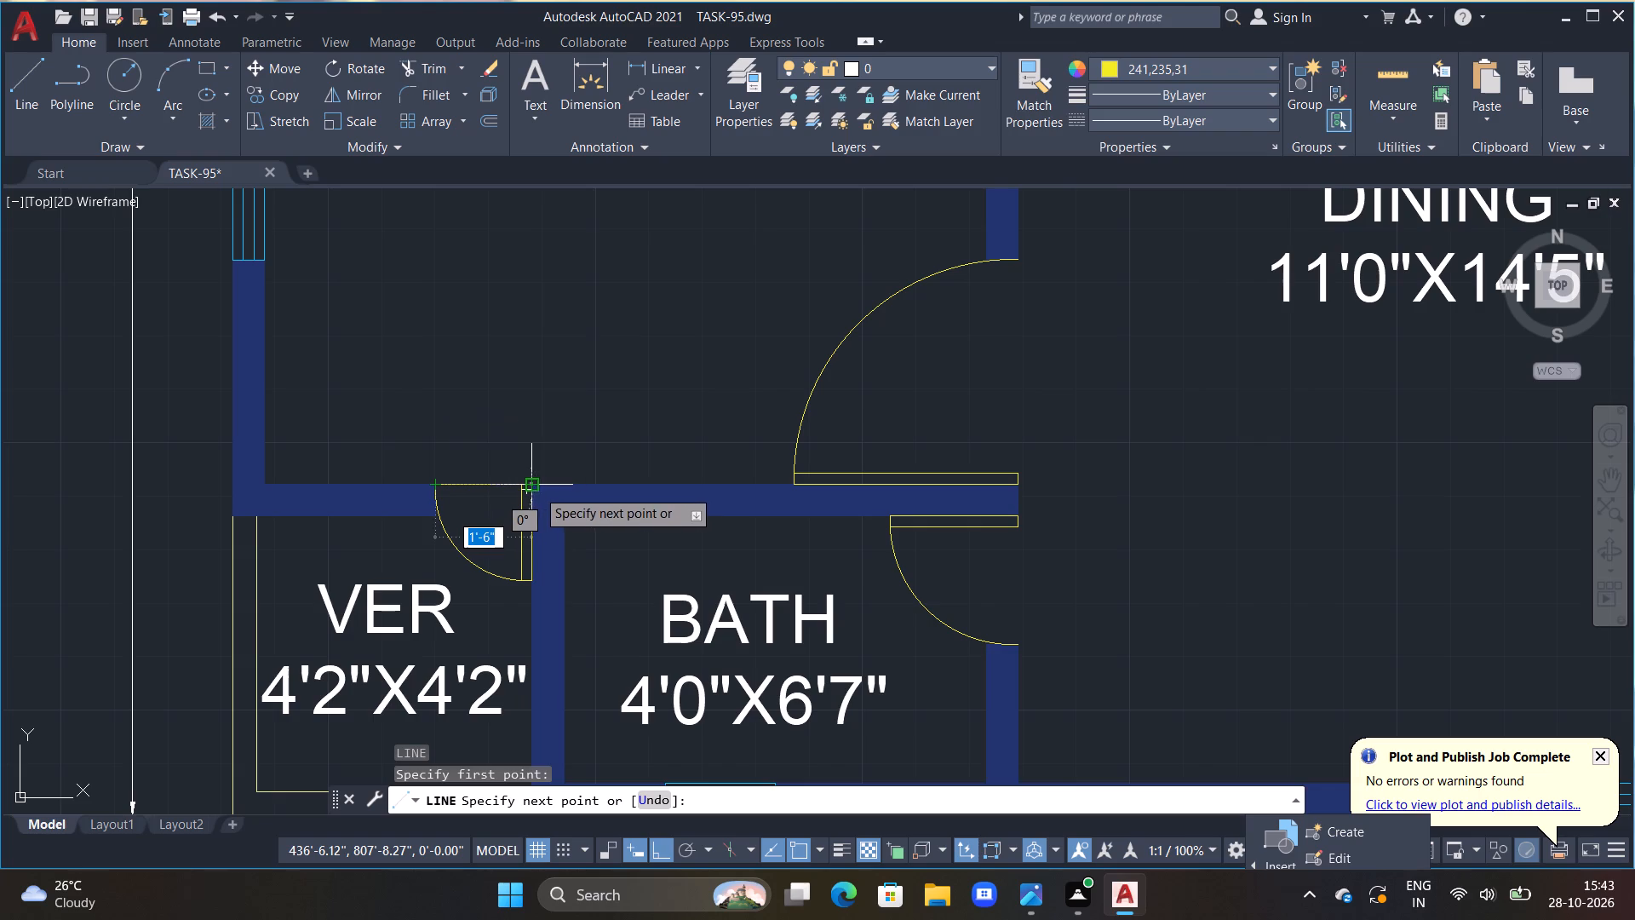
click(529, 483)
key(Escape)
Draw a line across the door opening between the lower-west 11'0"X10'0" M.BED and the DINING, along the wall's dining face.
text(l)
key(space)
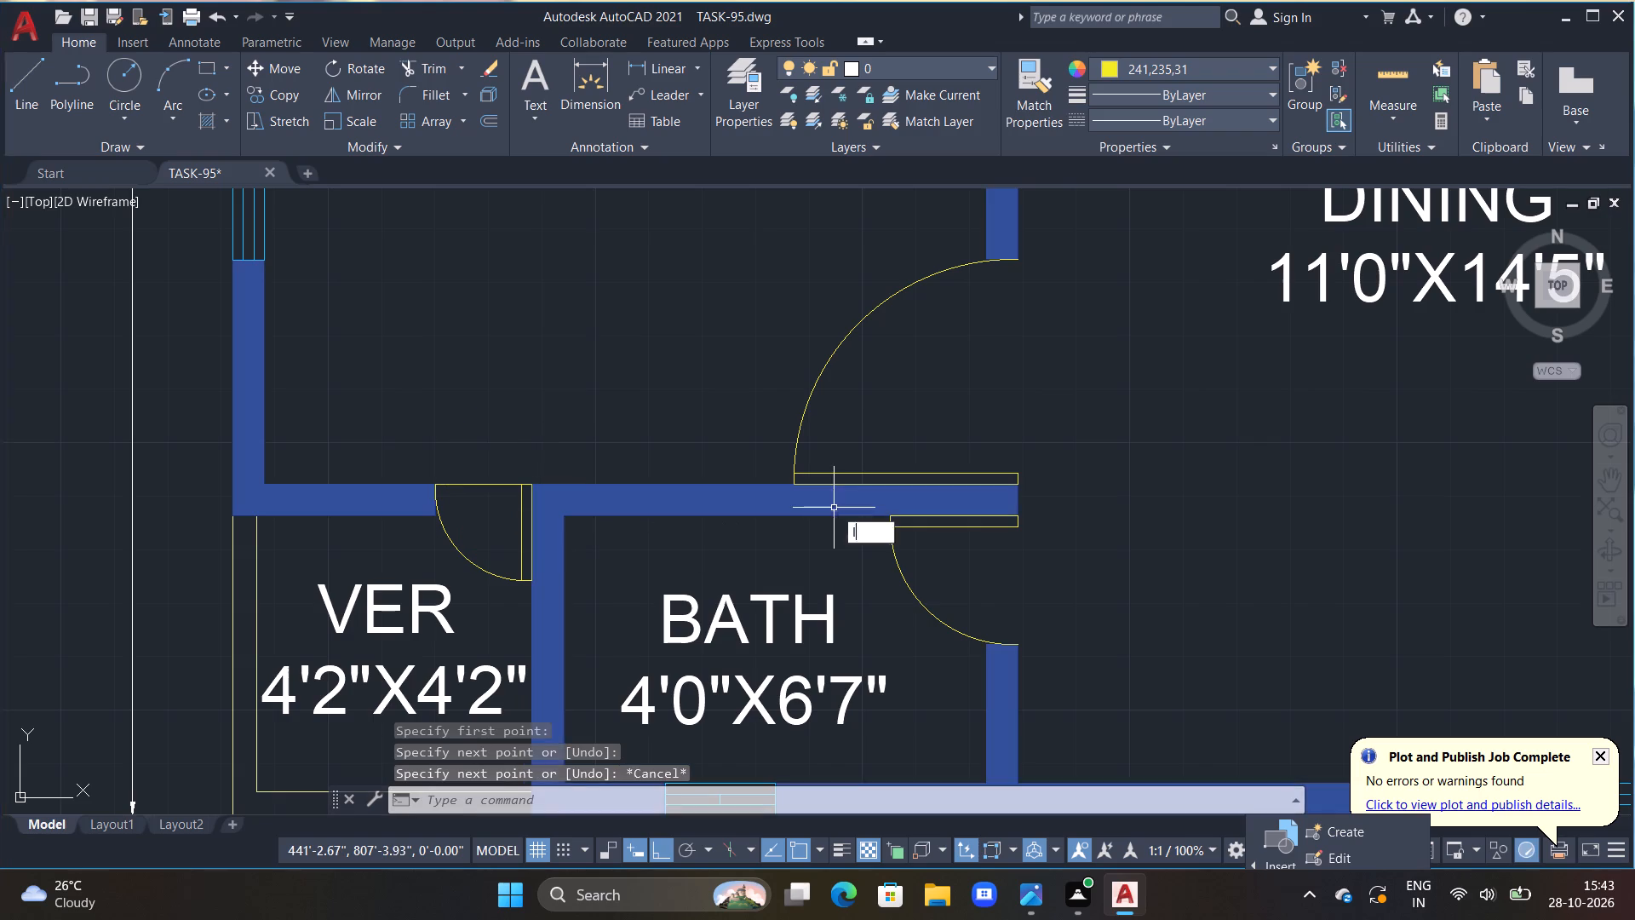
click(1022, 485)
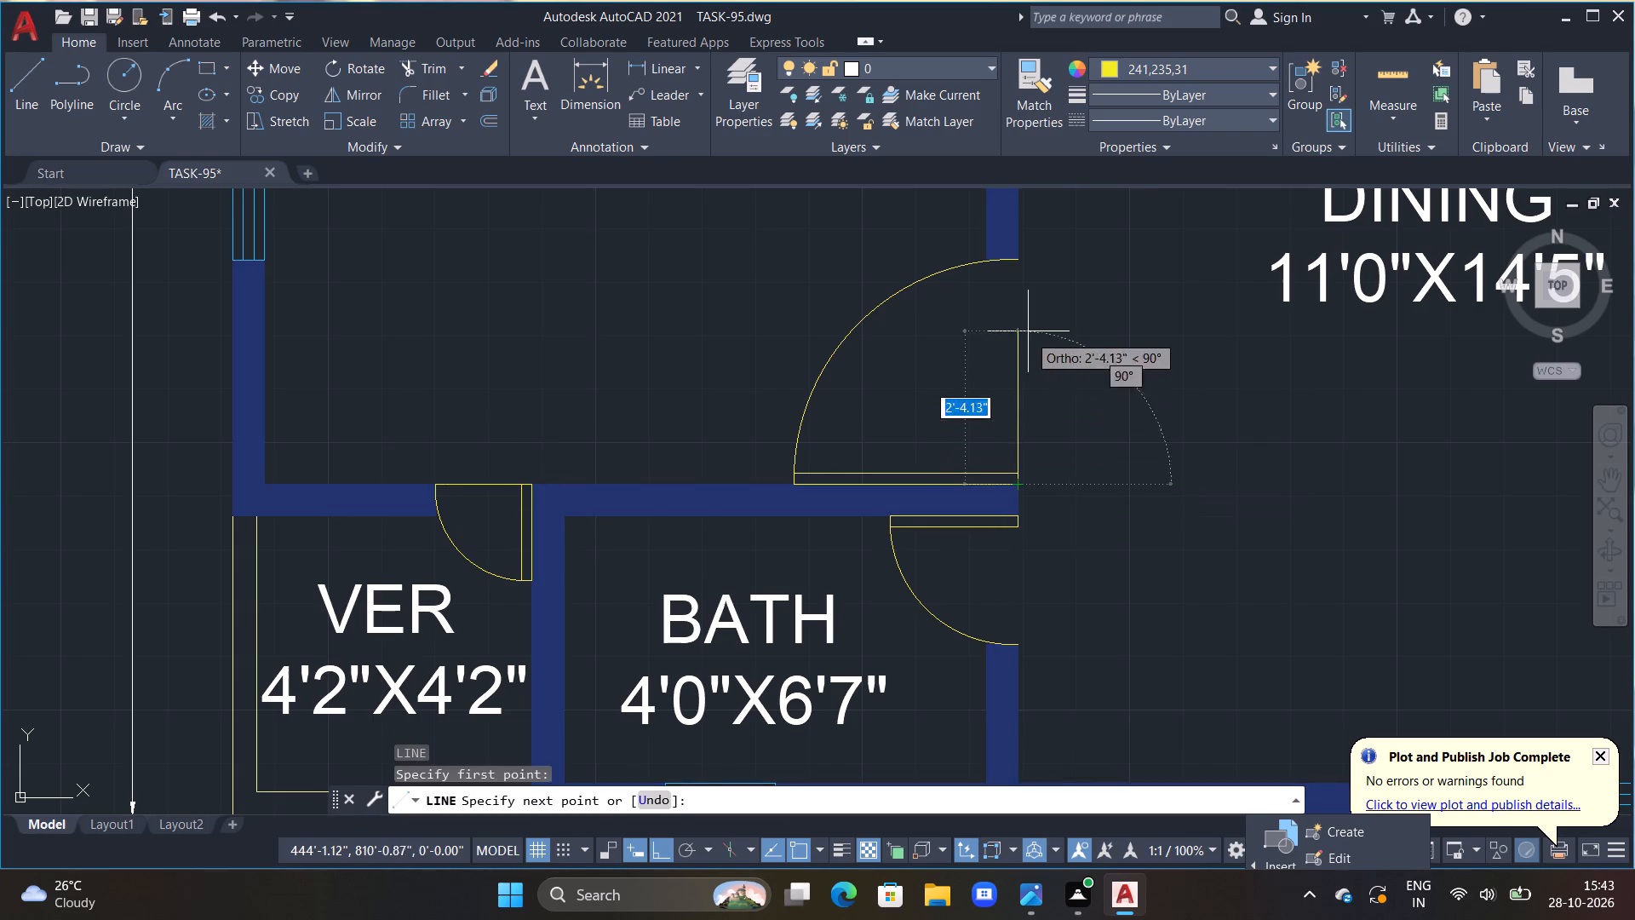
click(1024, 261)
key(Escape)
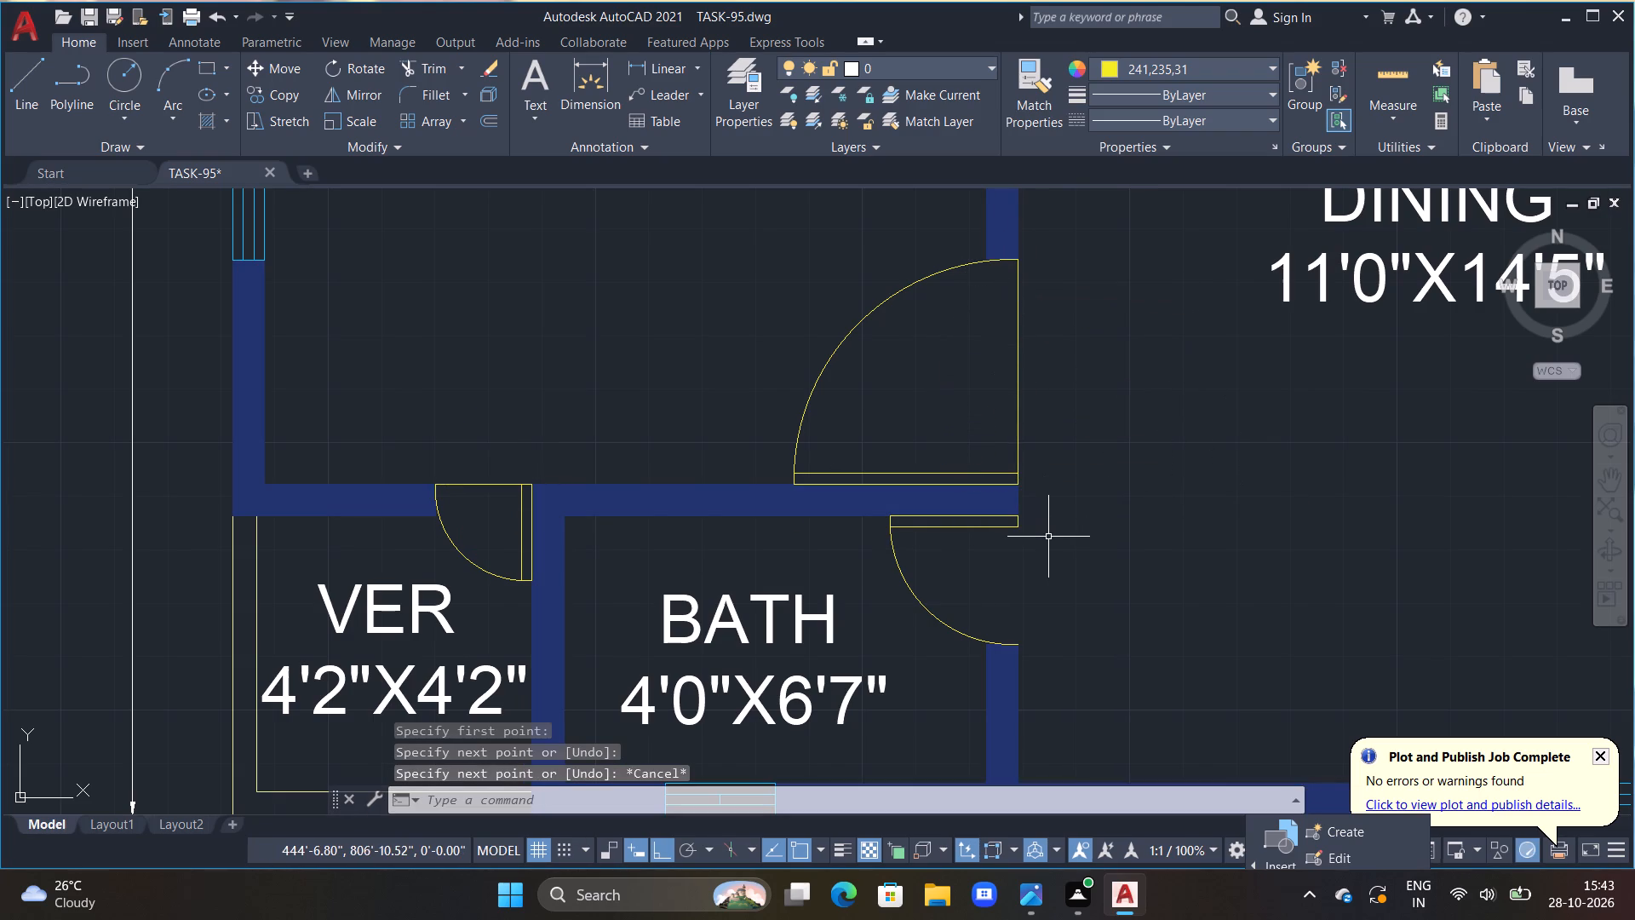
Draw a line across the lower 4'0"X6'7" BATH's door opening, along the dining side of its wall.
text(l)
key(space)
drag(1018, 516, 1020, 536)
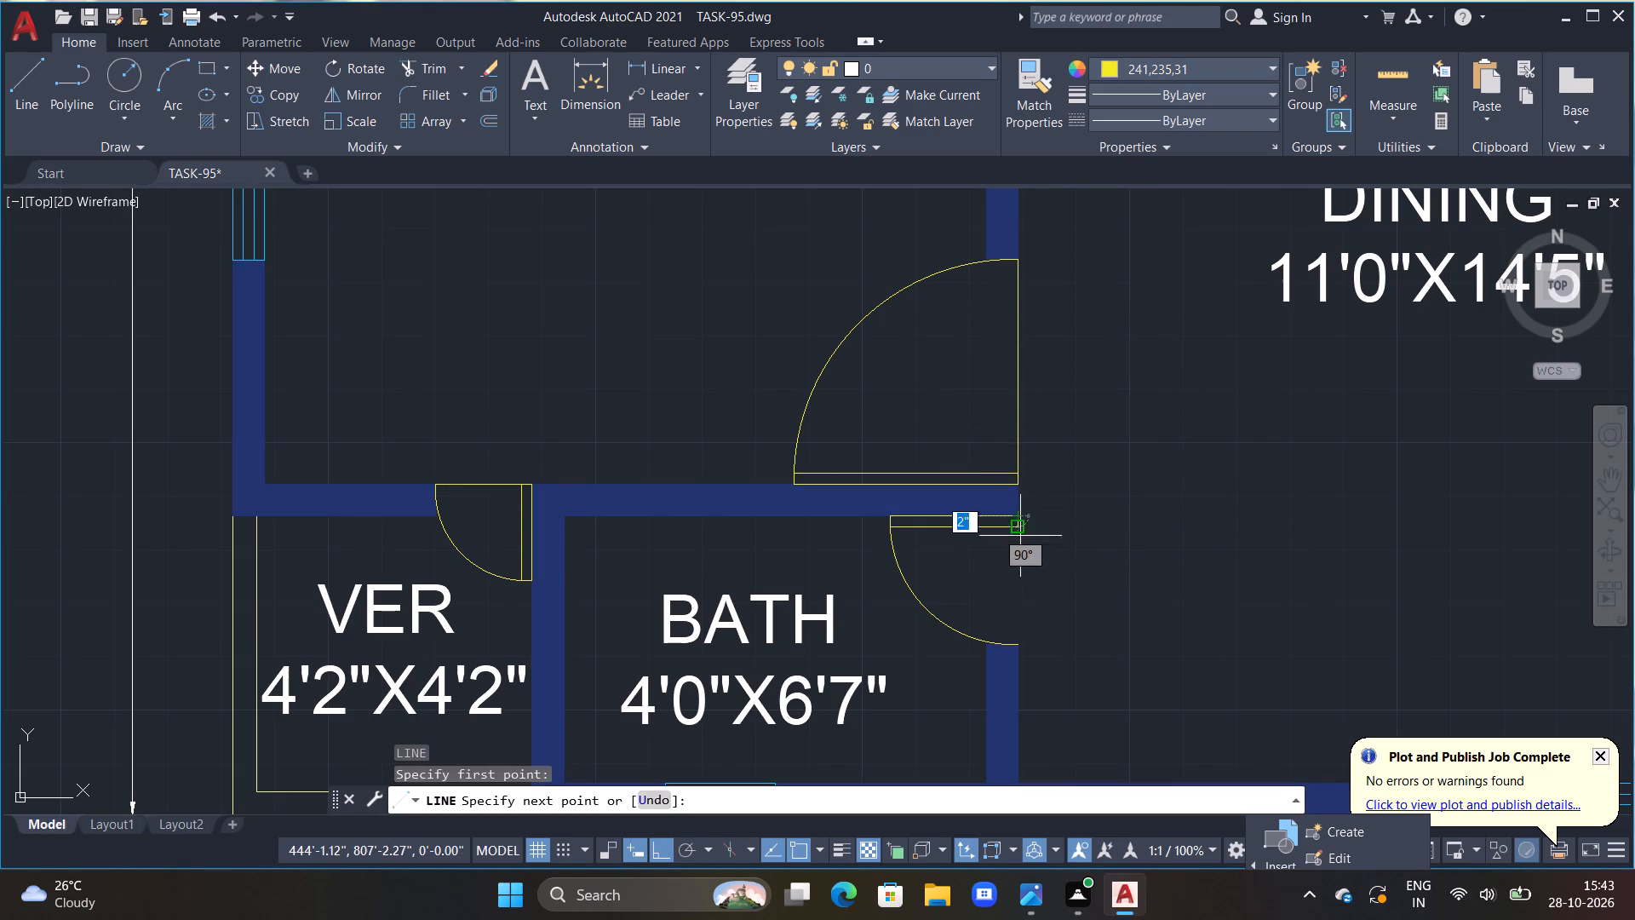
click(1023, 641)
key(Escape)
scroll(1028, 628, down, 4)
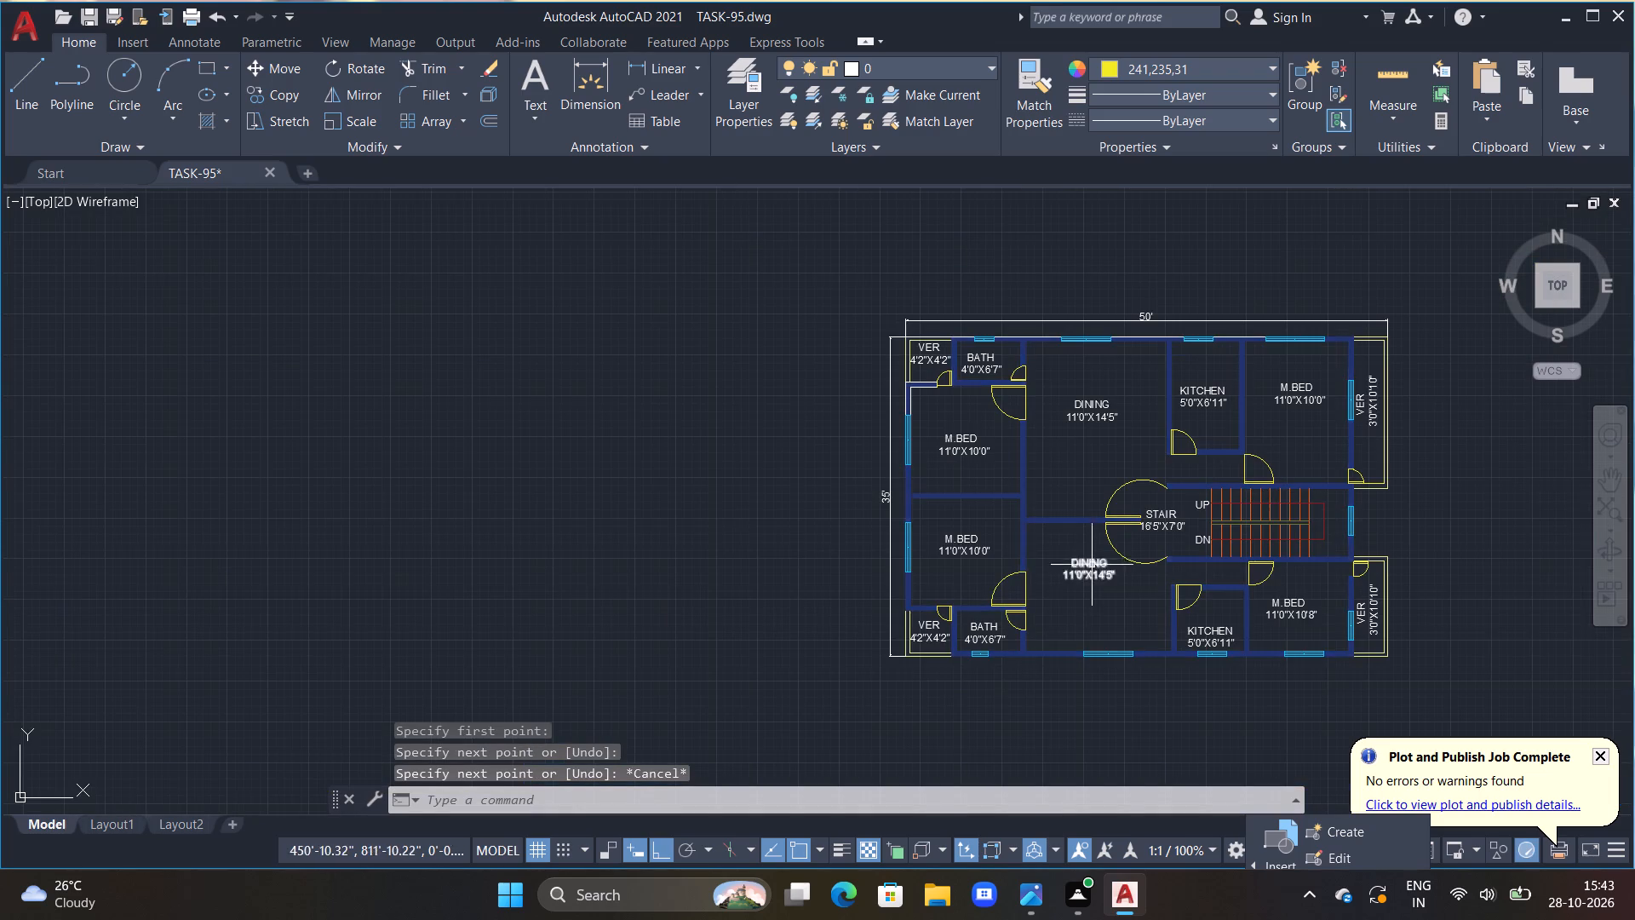
Examine the whole two-unit floor plan, checking the walls, windows, door openings, stair and room labels.
middle_drag(892, 528, 602, 519)
key(Escape)
middle_drag(772, 474, 565, 499)
key(Escape)
key(Escape)
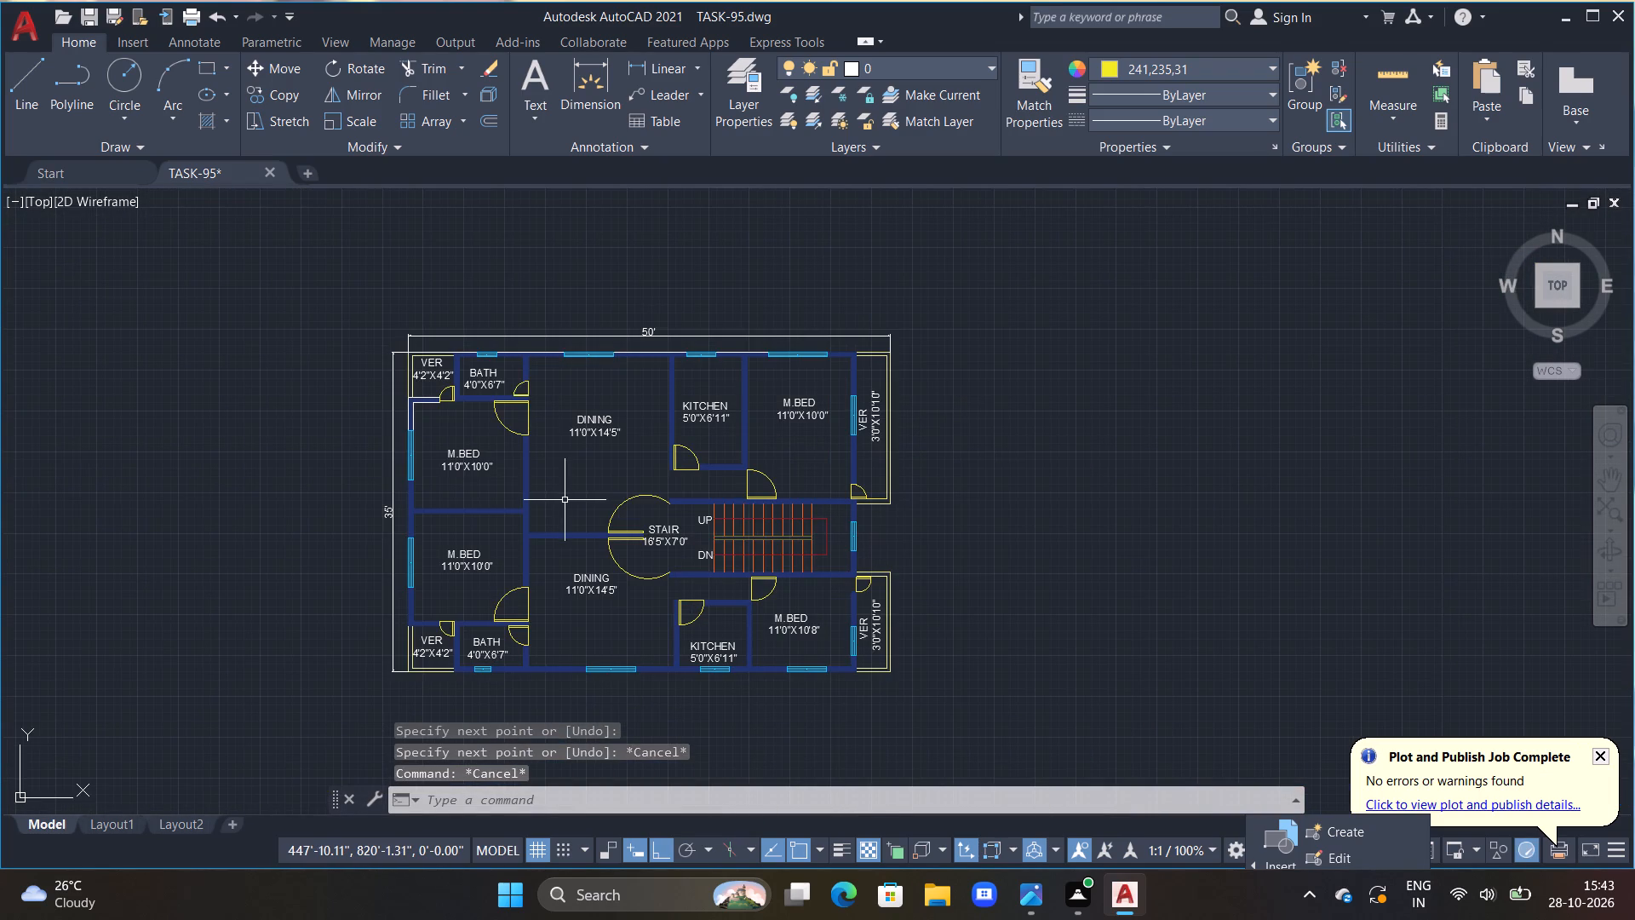
key(Escape)
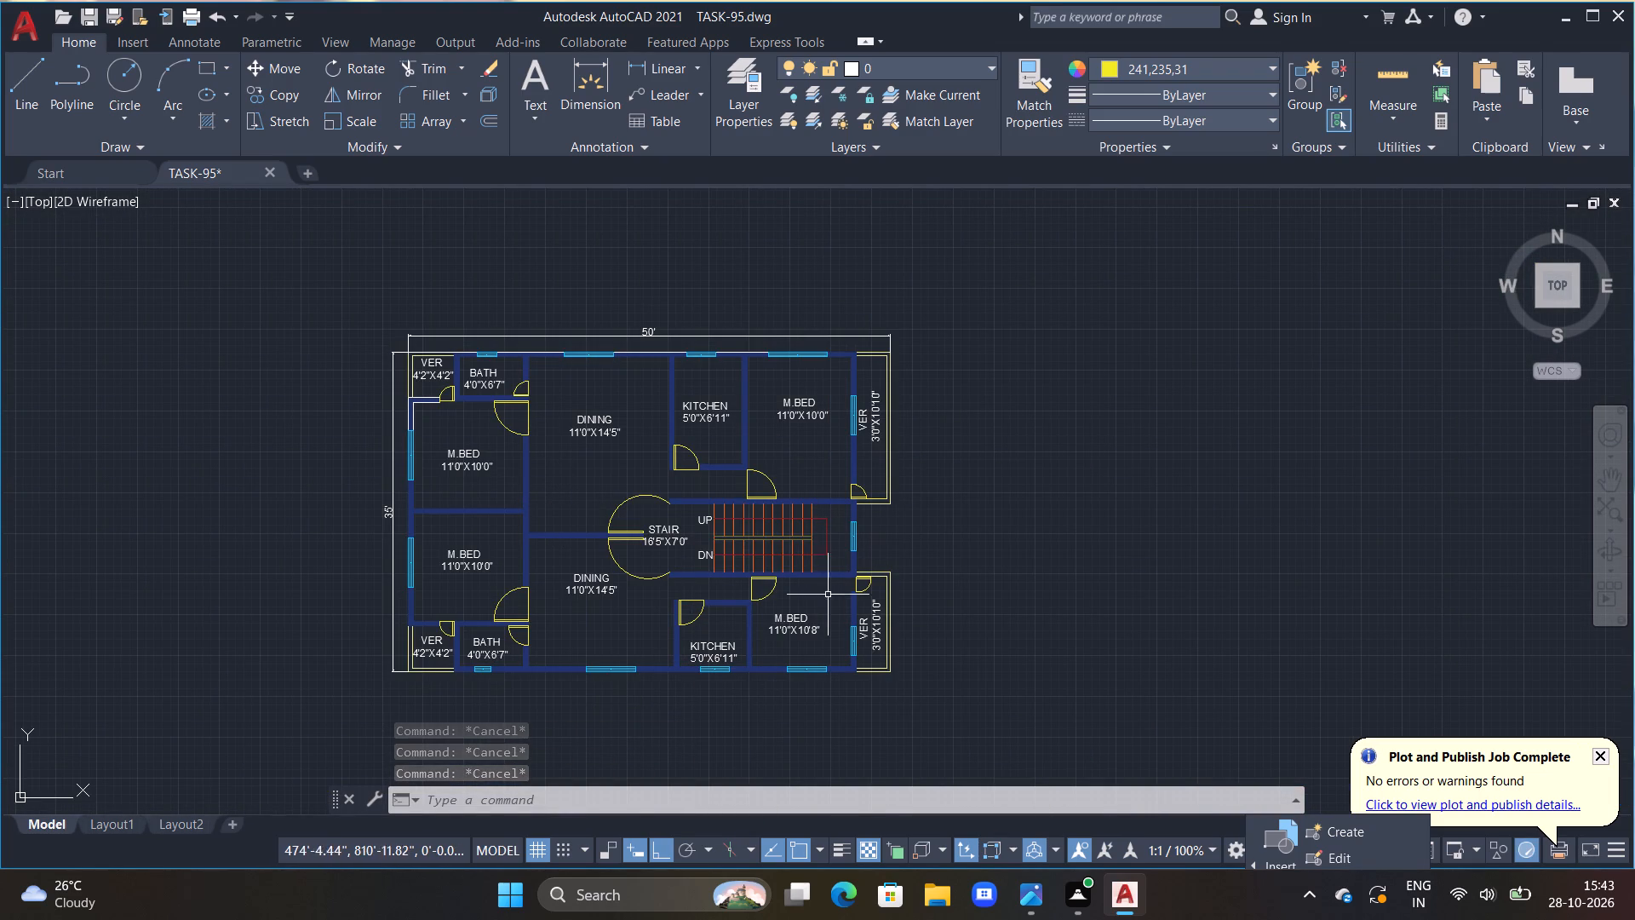
key(Escape)
scroll(684, 474, up, 2)
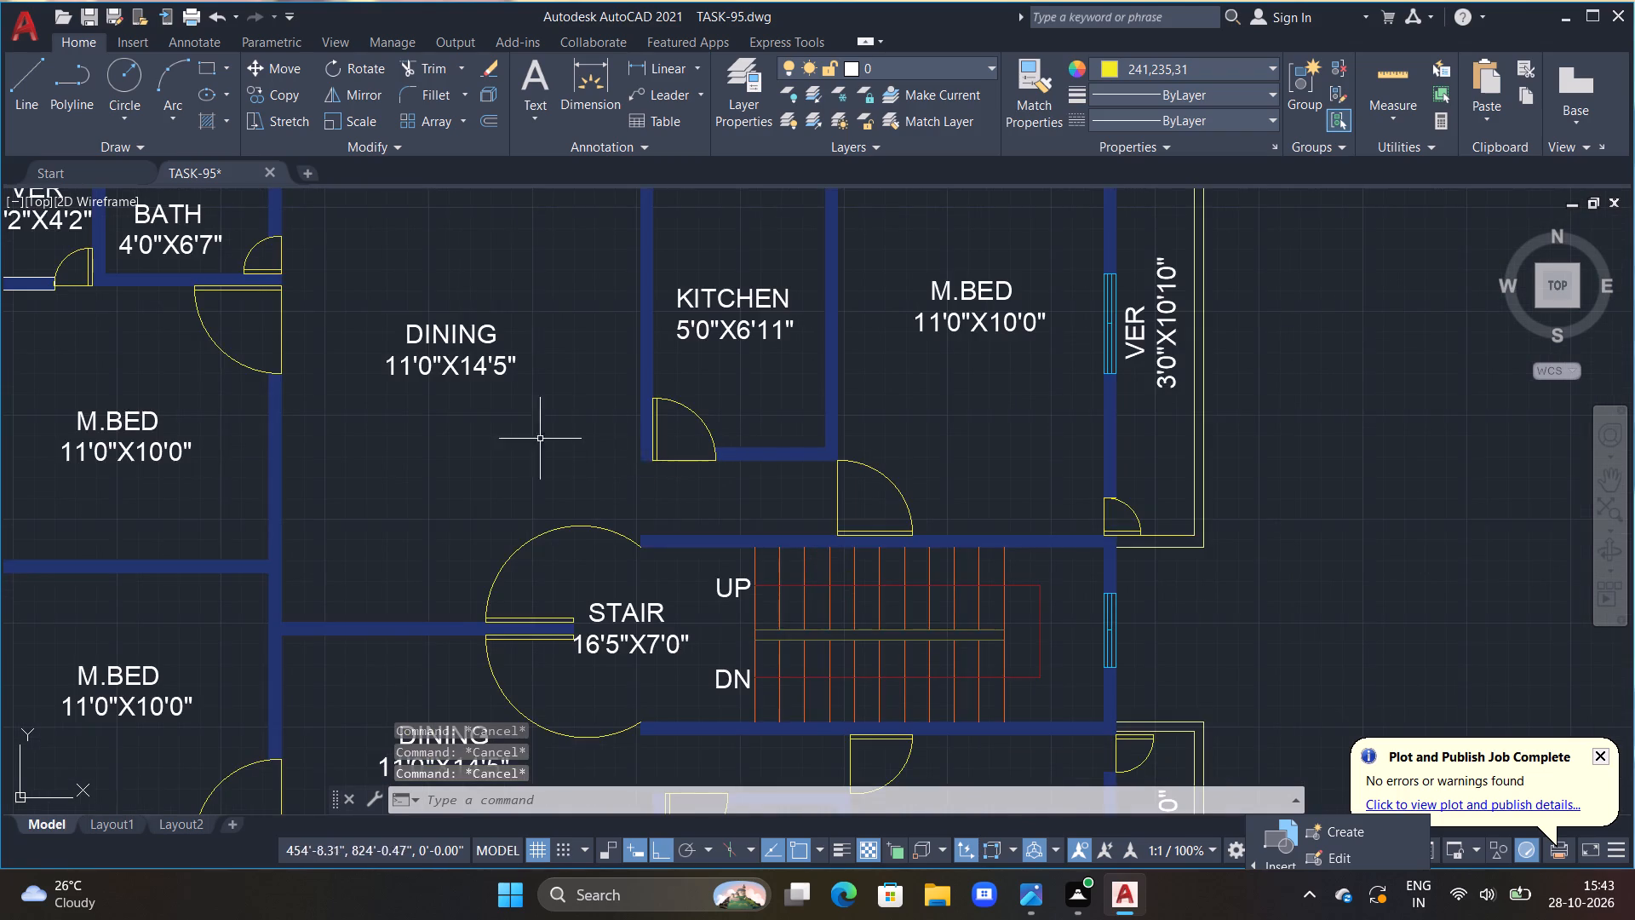
scroll(529, 429, down, 1)
middle_drag(514, 432, 609, 403)
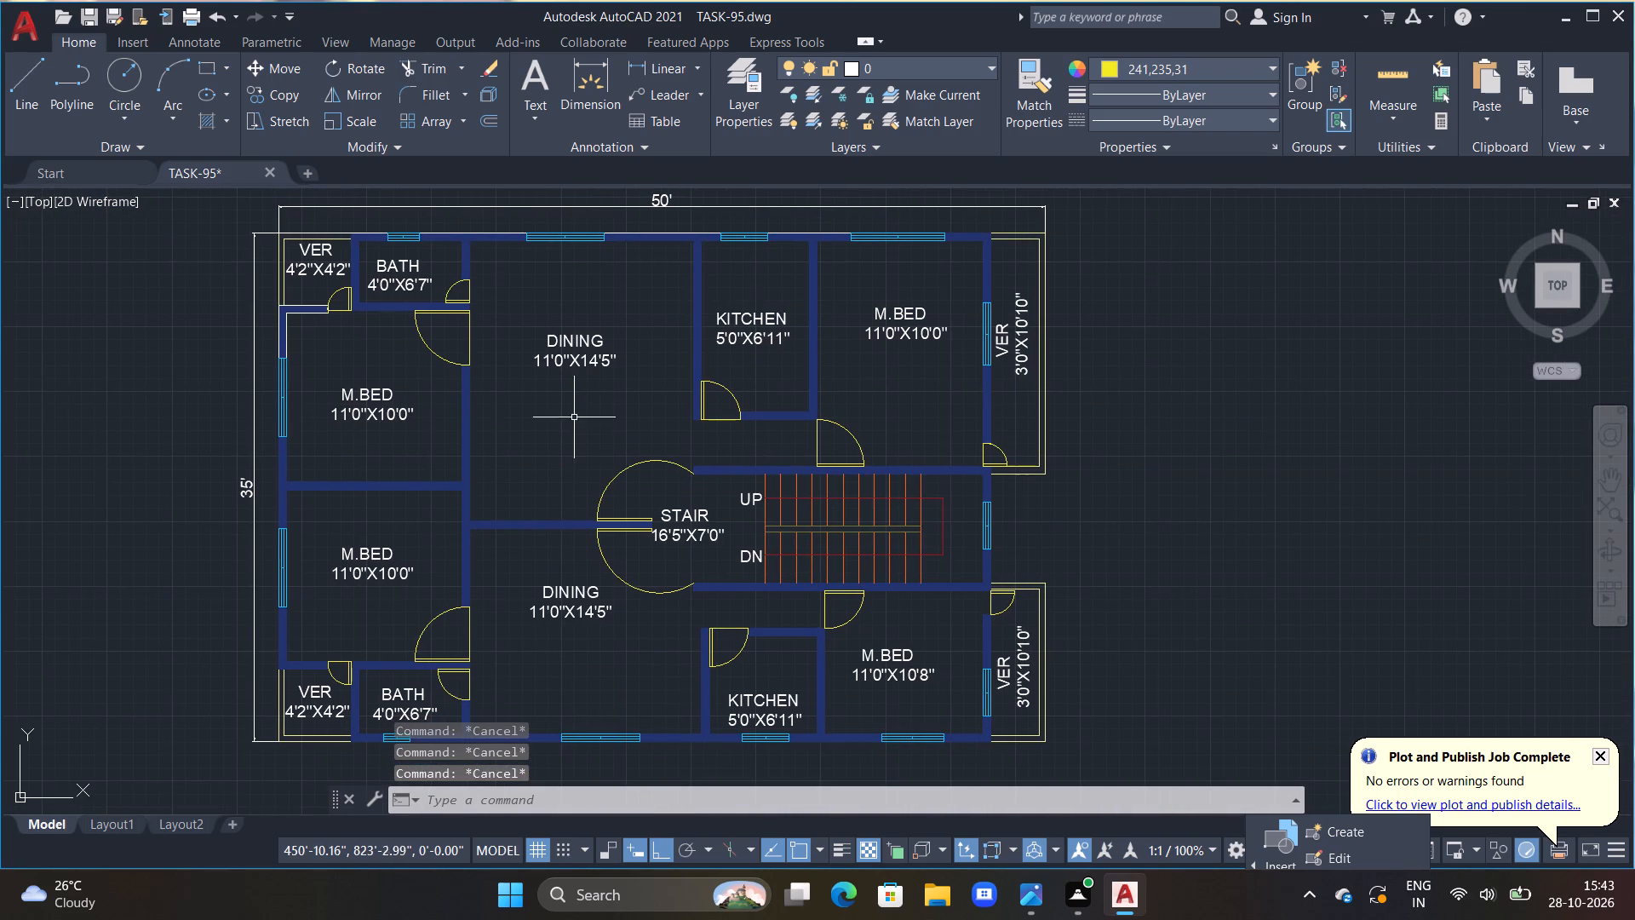
middle_drag(552, 542, 604, 418)
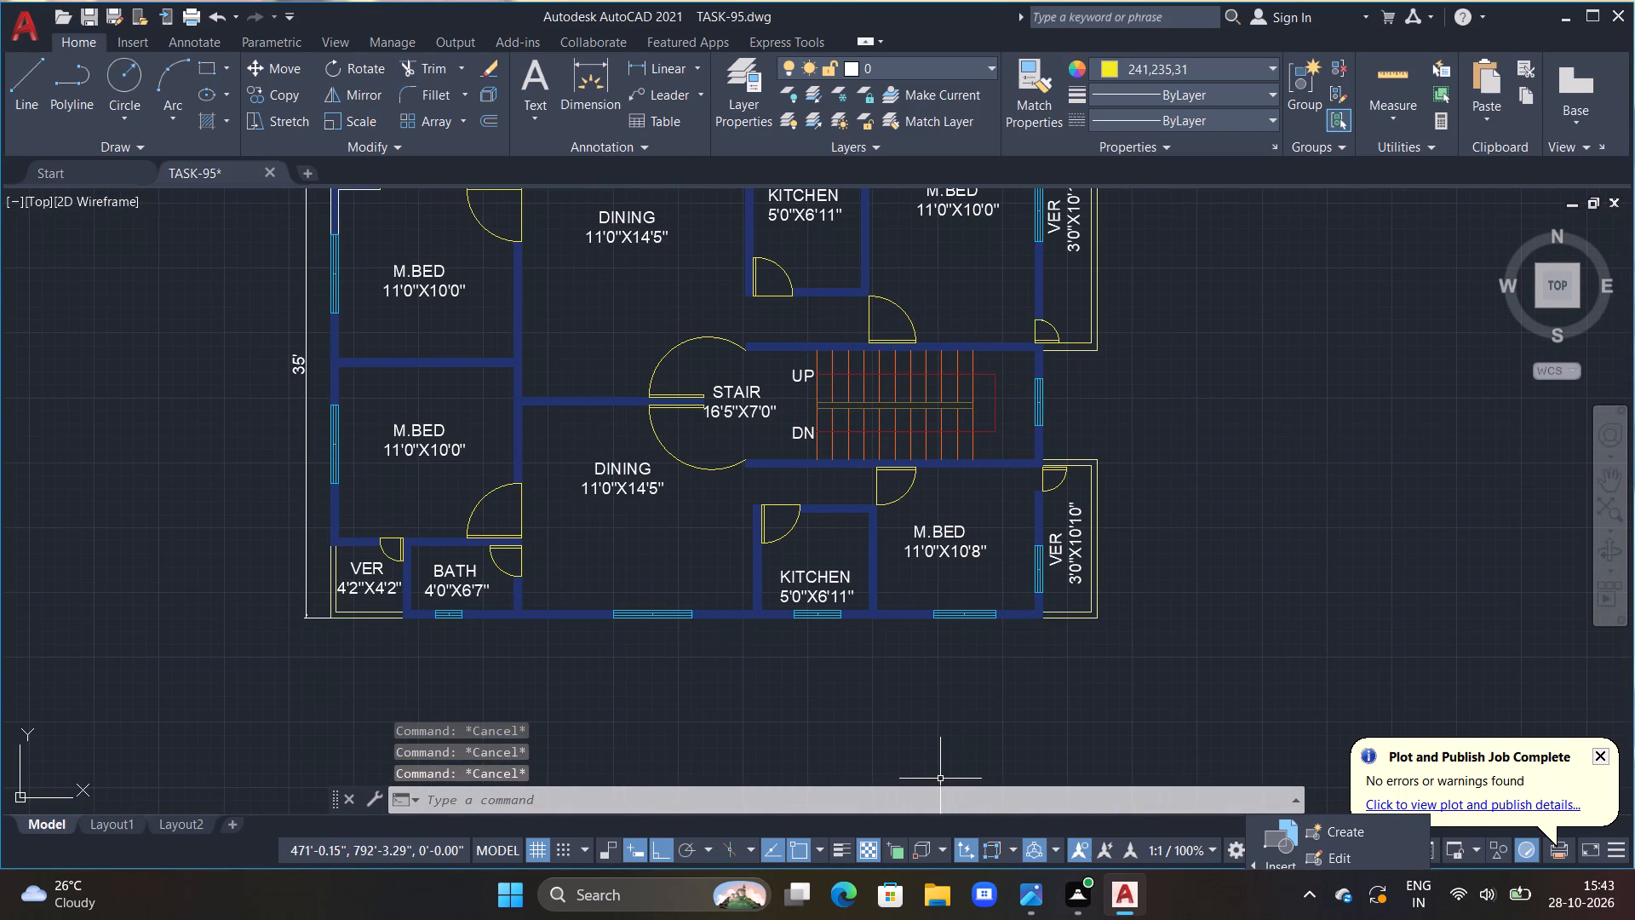
middle_drag(528, 396, 592, 521)
middle_drag(591, 514, 588, 465)
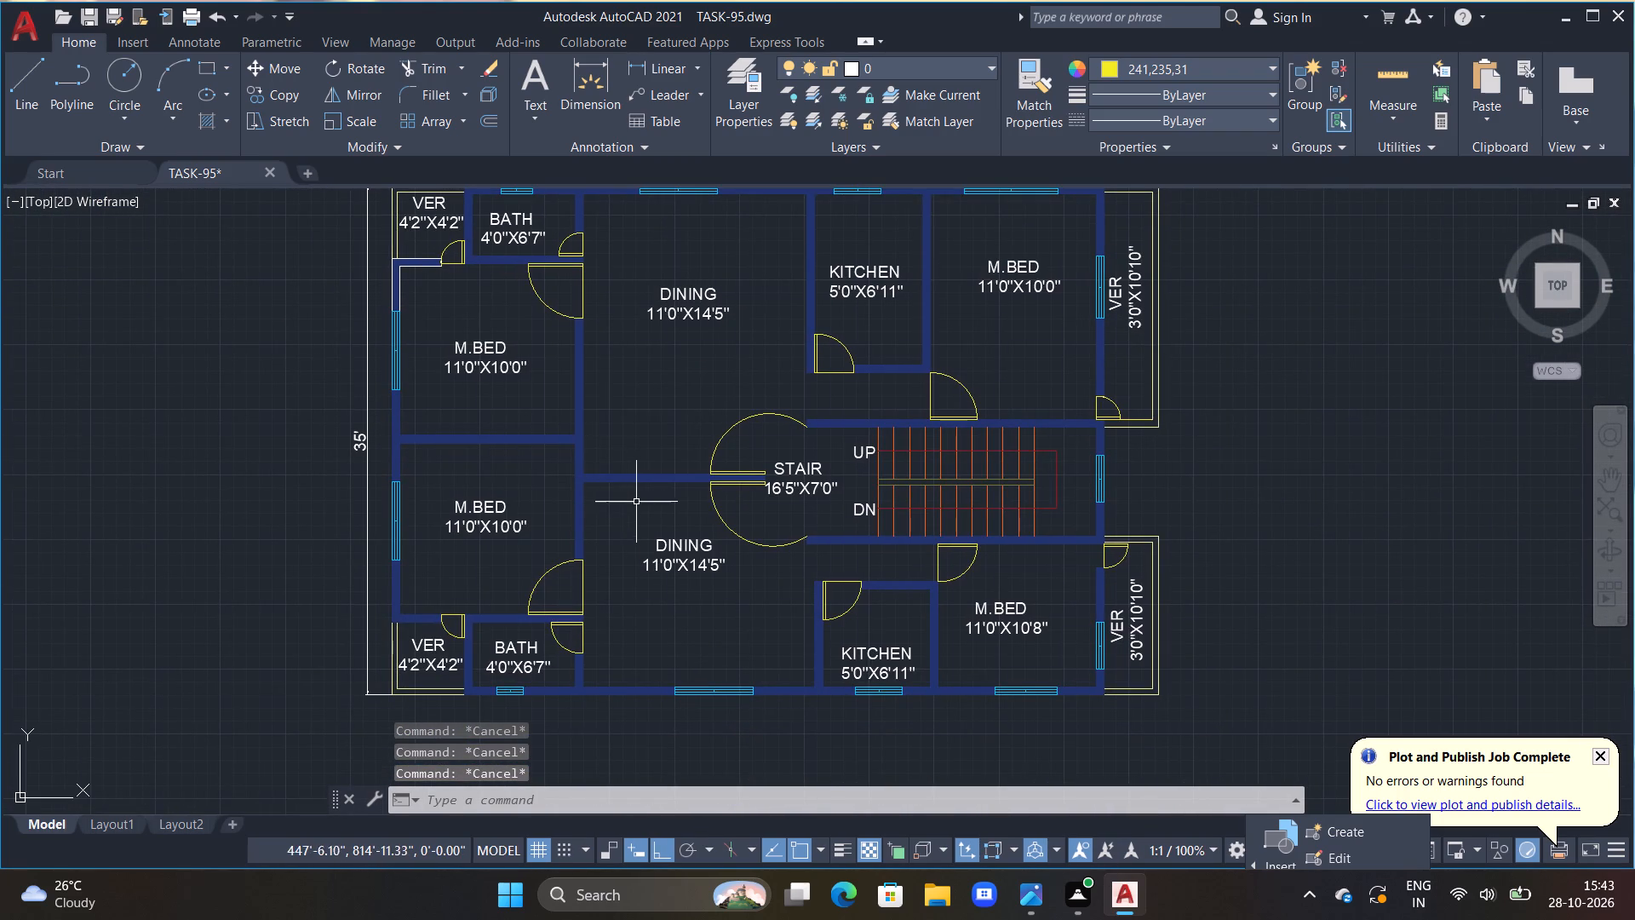
scroll(640, 502, up, 1)
scroll(649, 506, down, 2)
scroll(869, 483, up, 2)
scroll(793, 519, up, 2)
scroll(792, 517, down, 2)
scroll(651, 521, down, 1)
middle_drag(585, 519, 629, 568)
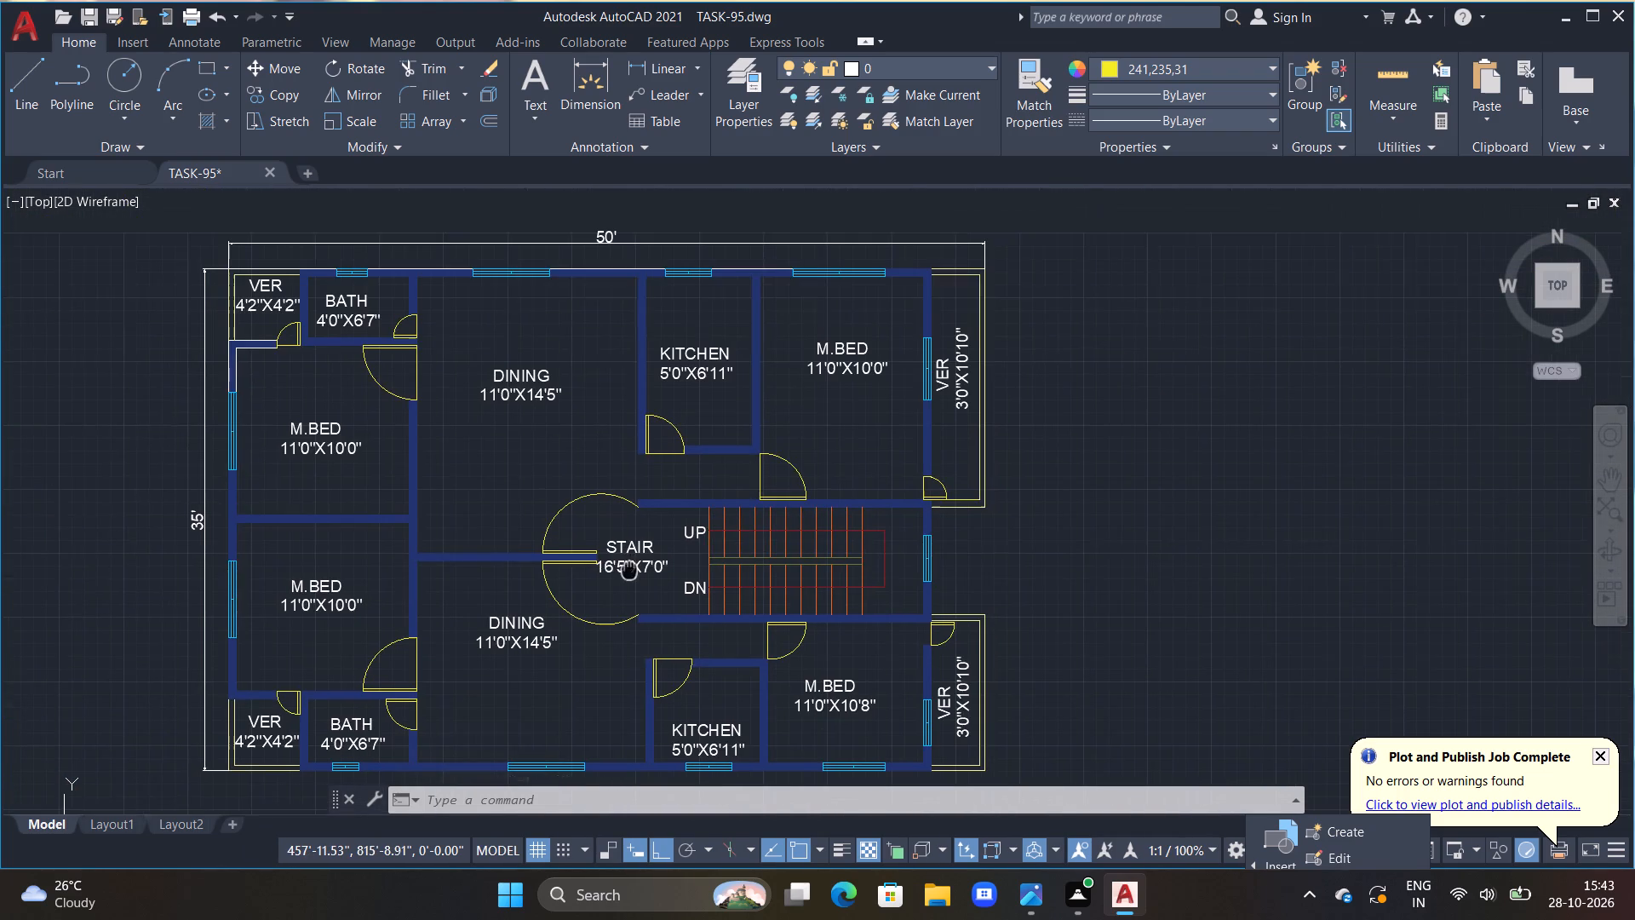
middle_drag(629, 568, 634, 564)
key(Escape)
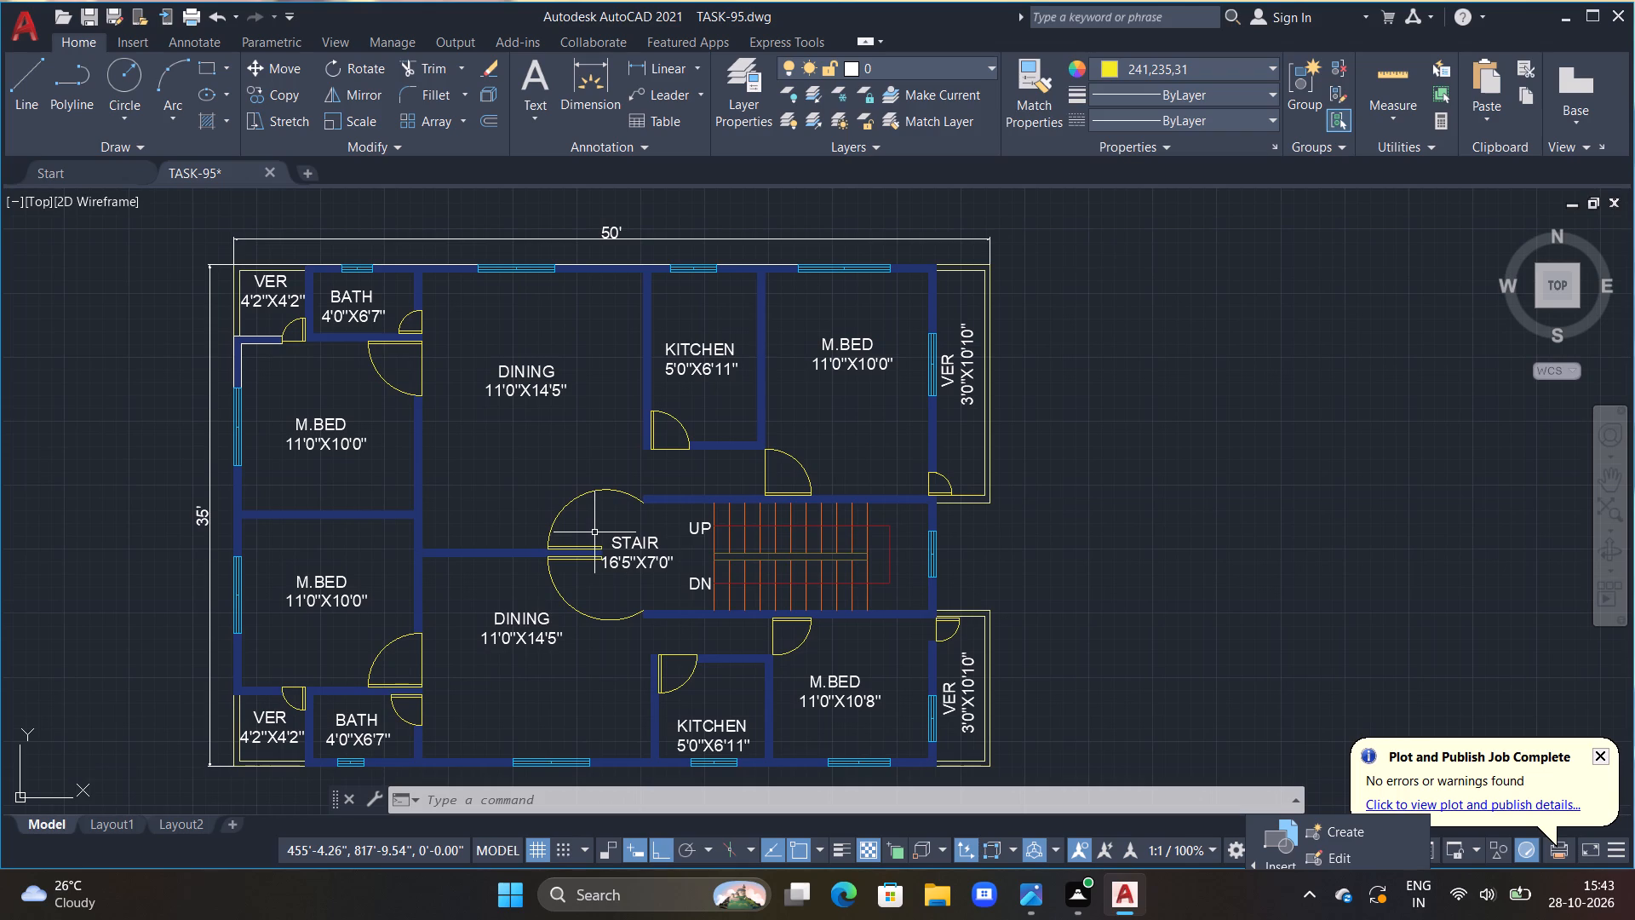
middle_drag(588, 702, 565, 595)
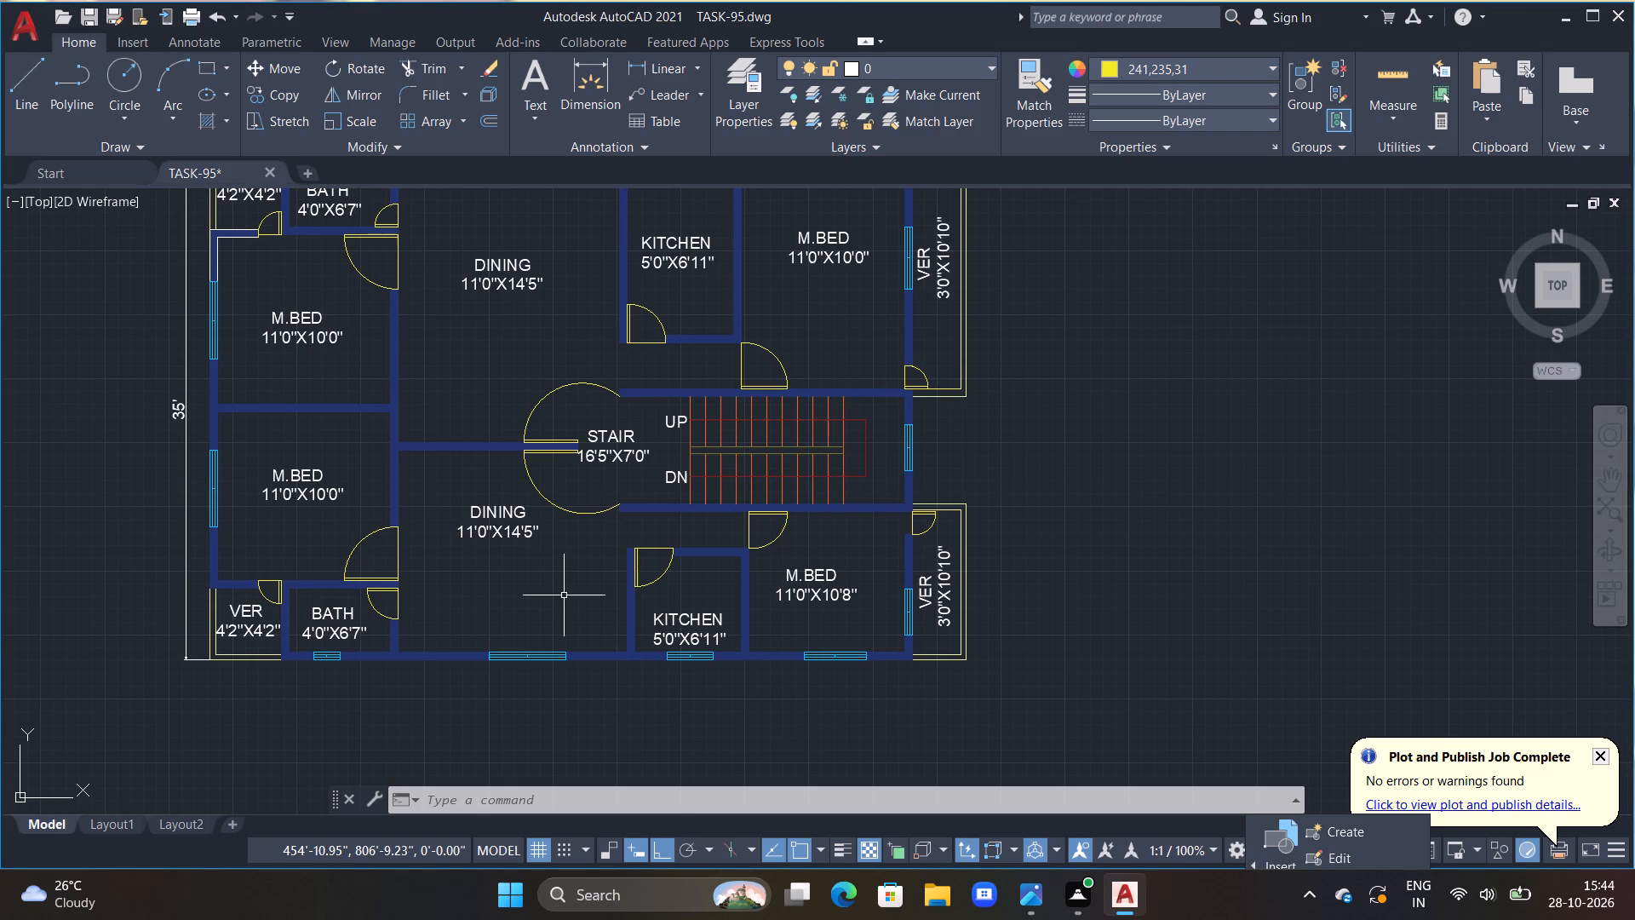
scroll(644, 549, down, 1)
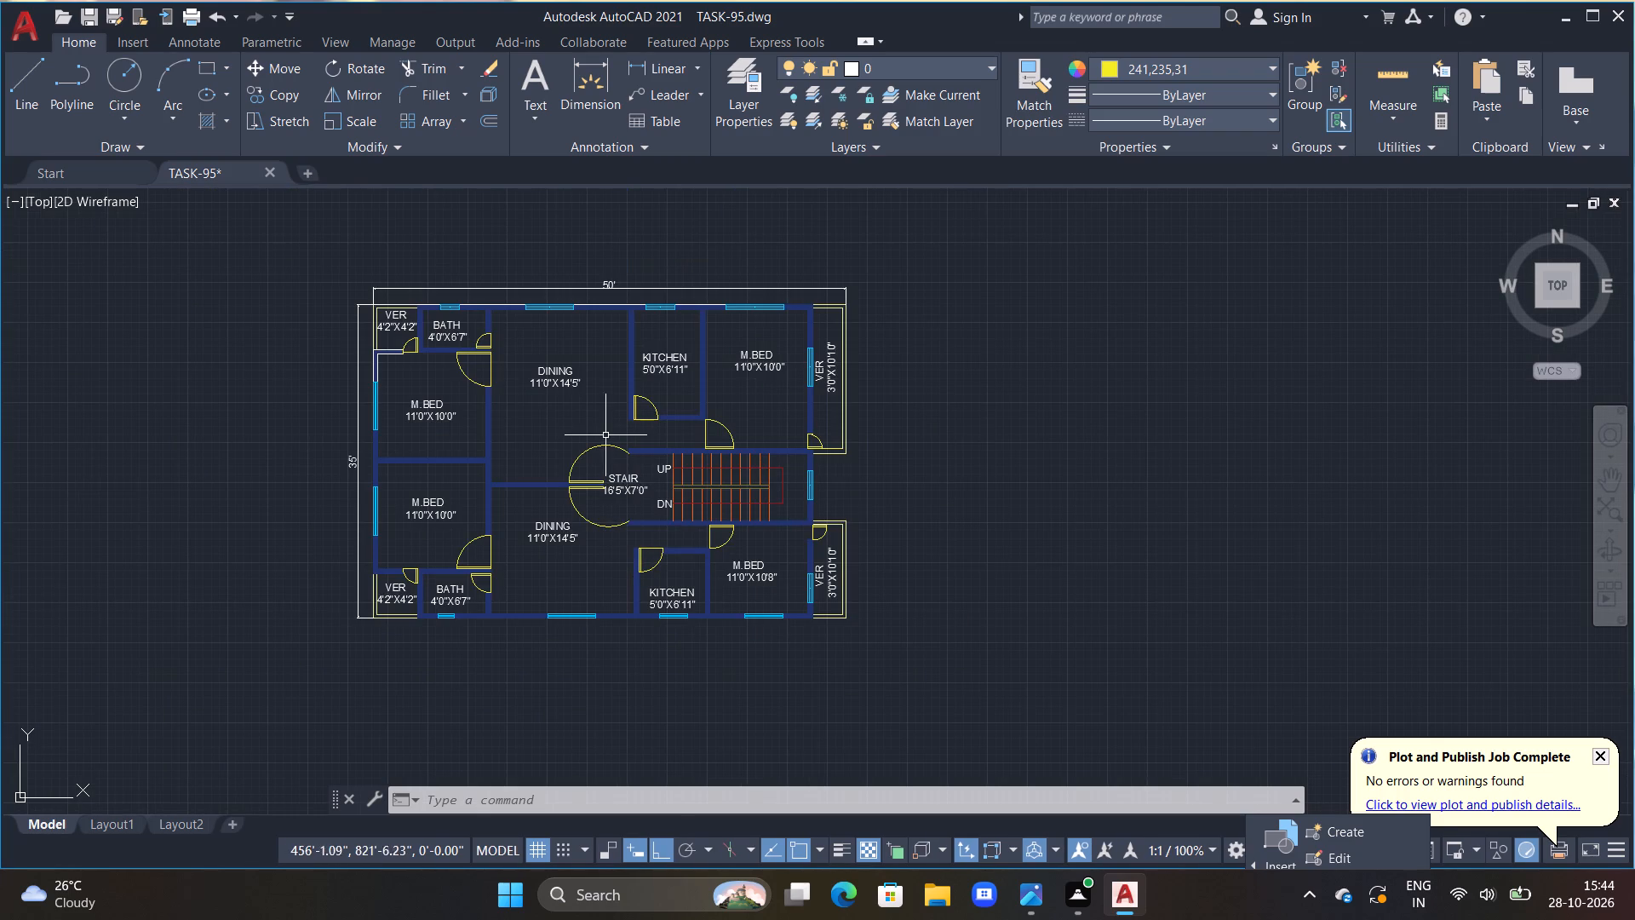
scroll(534, 400, up, 1)
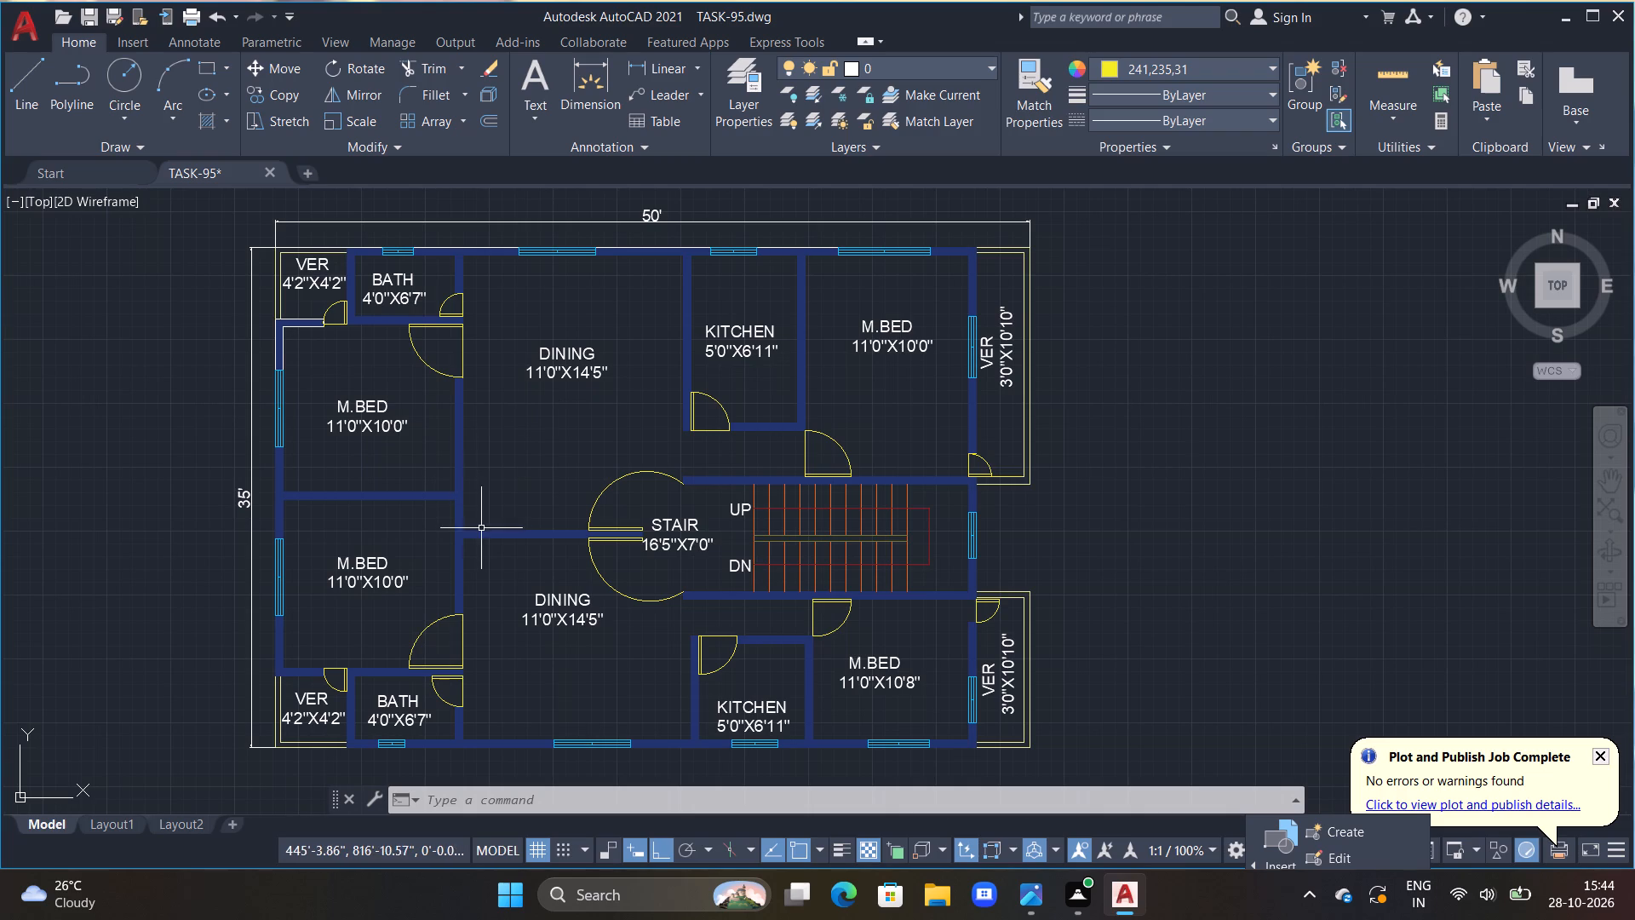
middle_drag(515, 509, 520, 495)
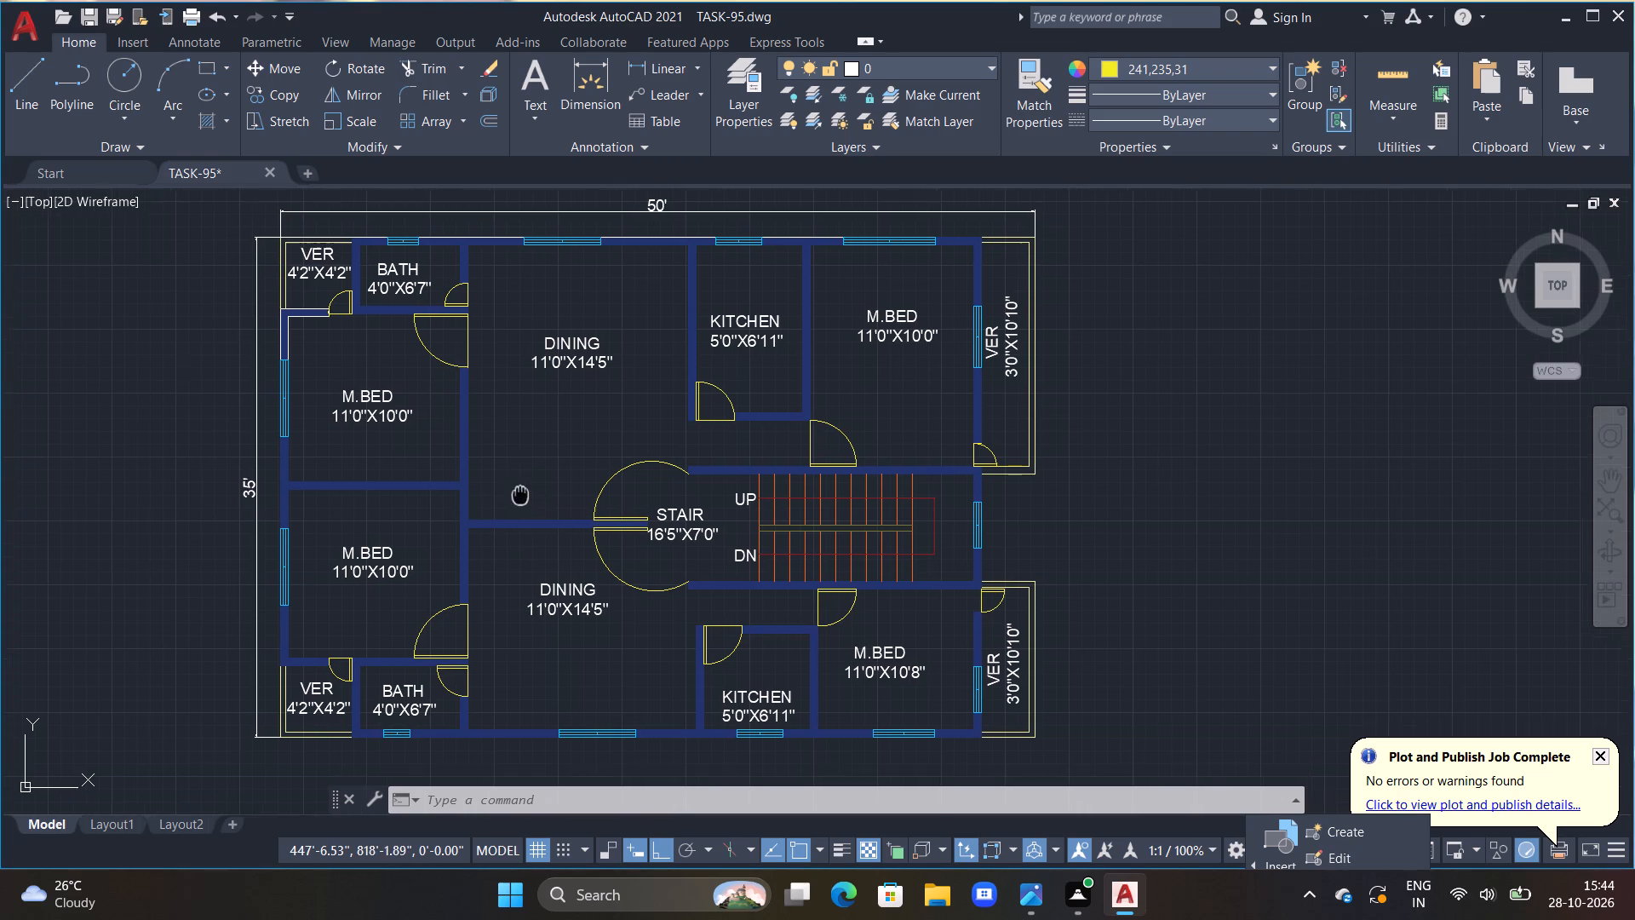
middle_drag(520, 495, 546, 537)
scroll(546, 533, down, 1)
key(Escape)
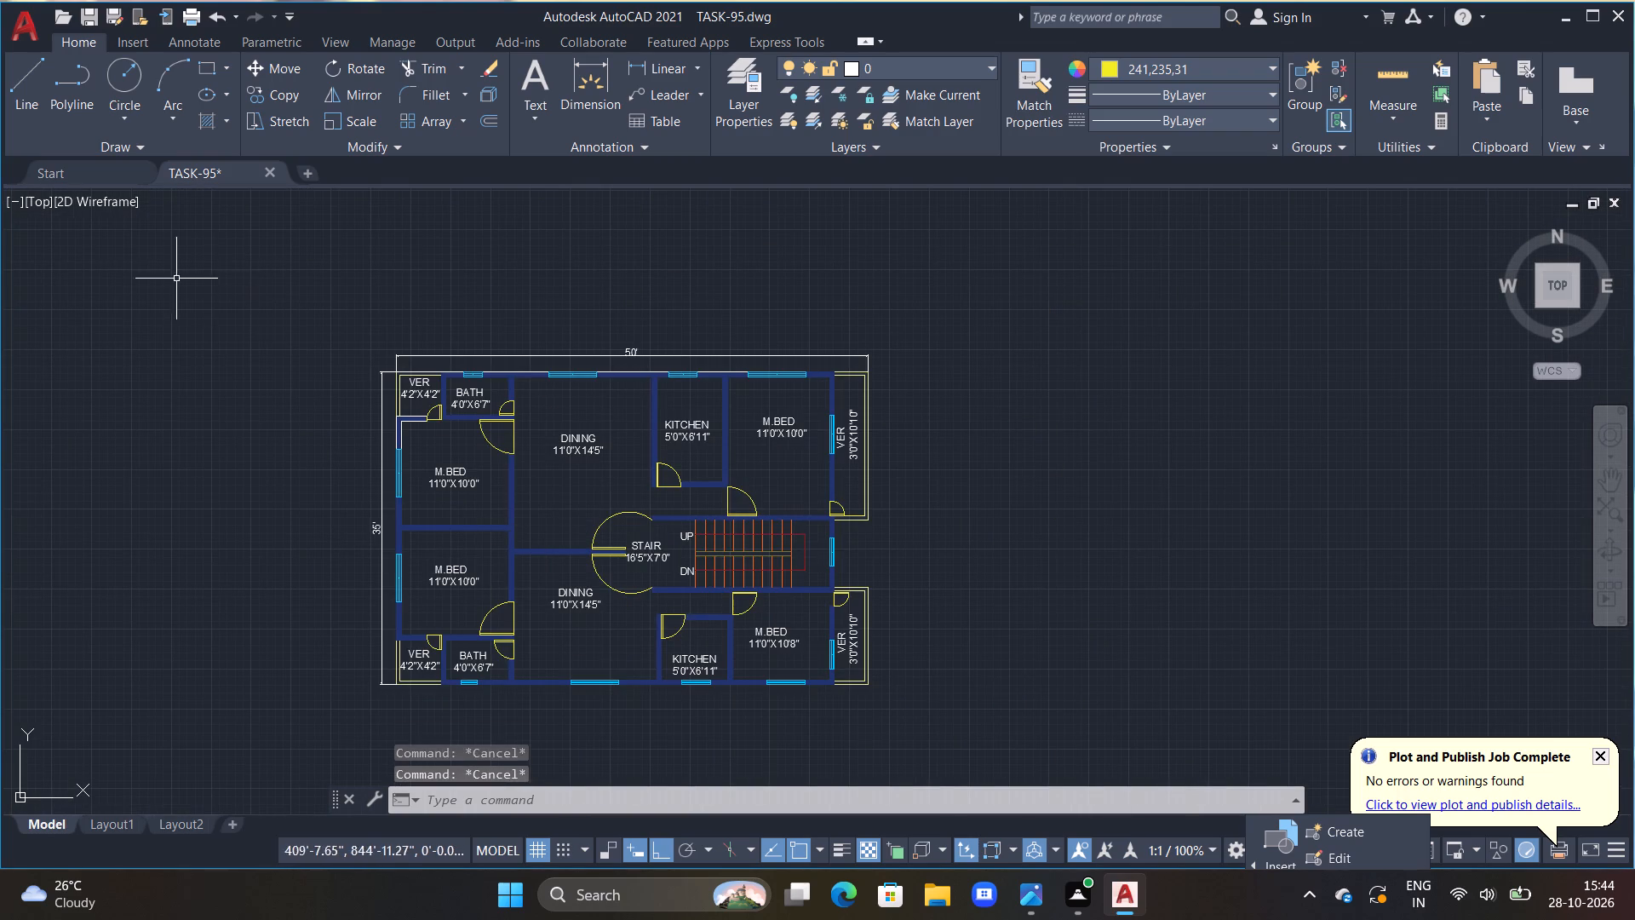
key(Escape)
Save the drawing under the new name TASK-96.dwg in the Documents folder.
click(15, 38)
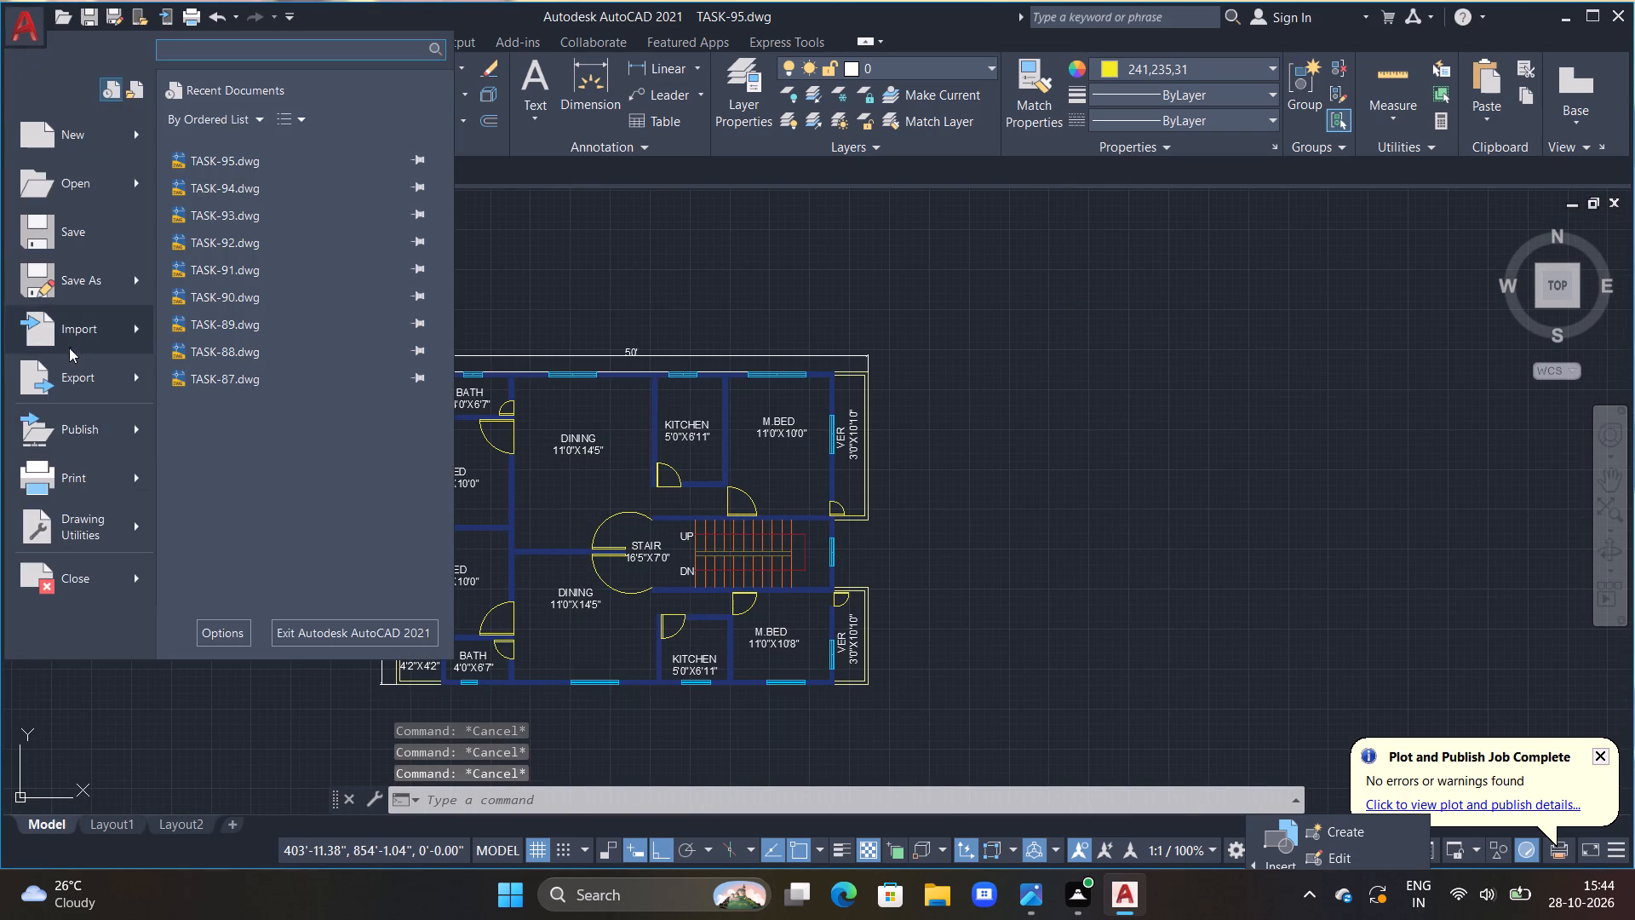
click(78, 273)
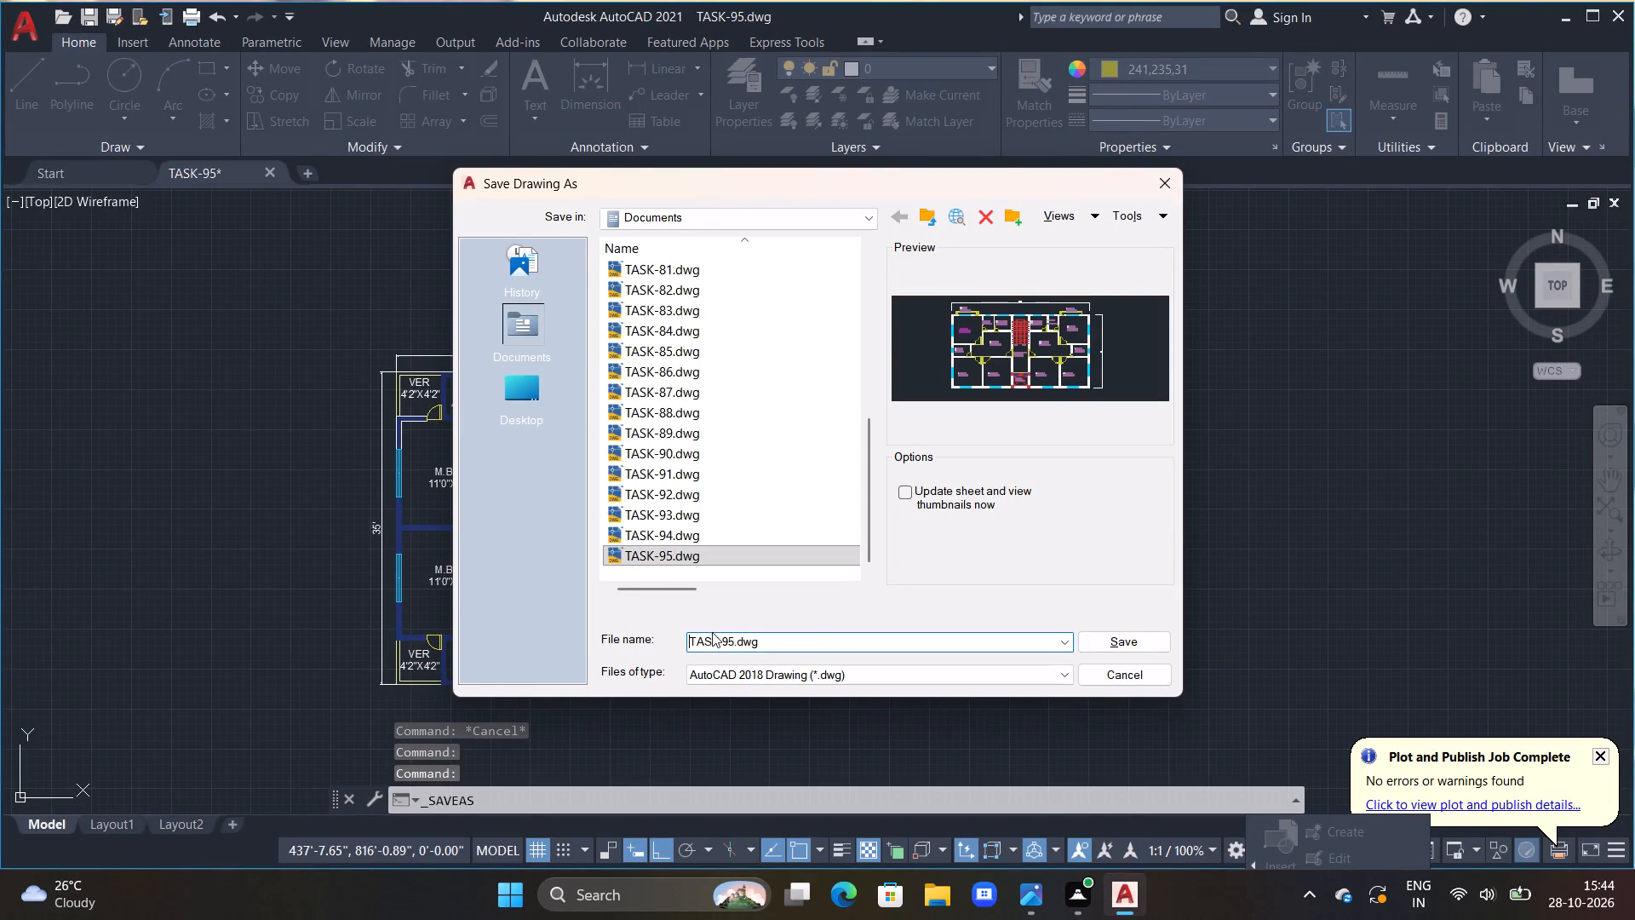
click(734, 642)
key(BackSpace)
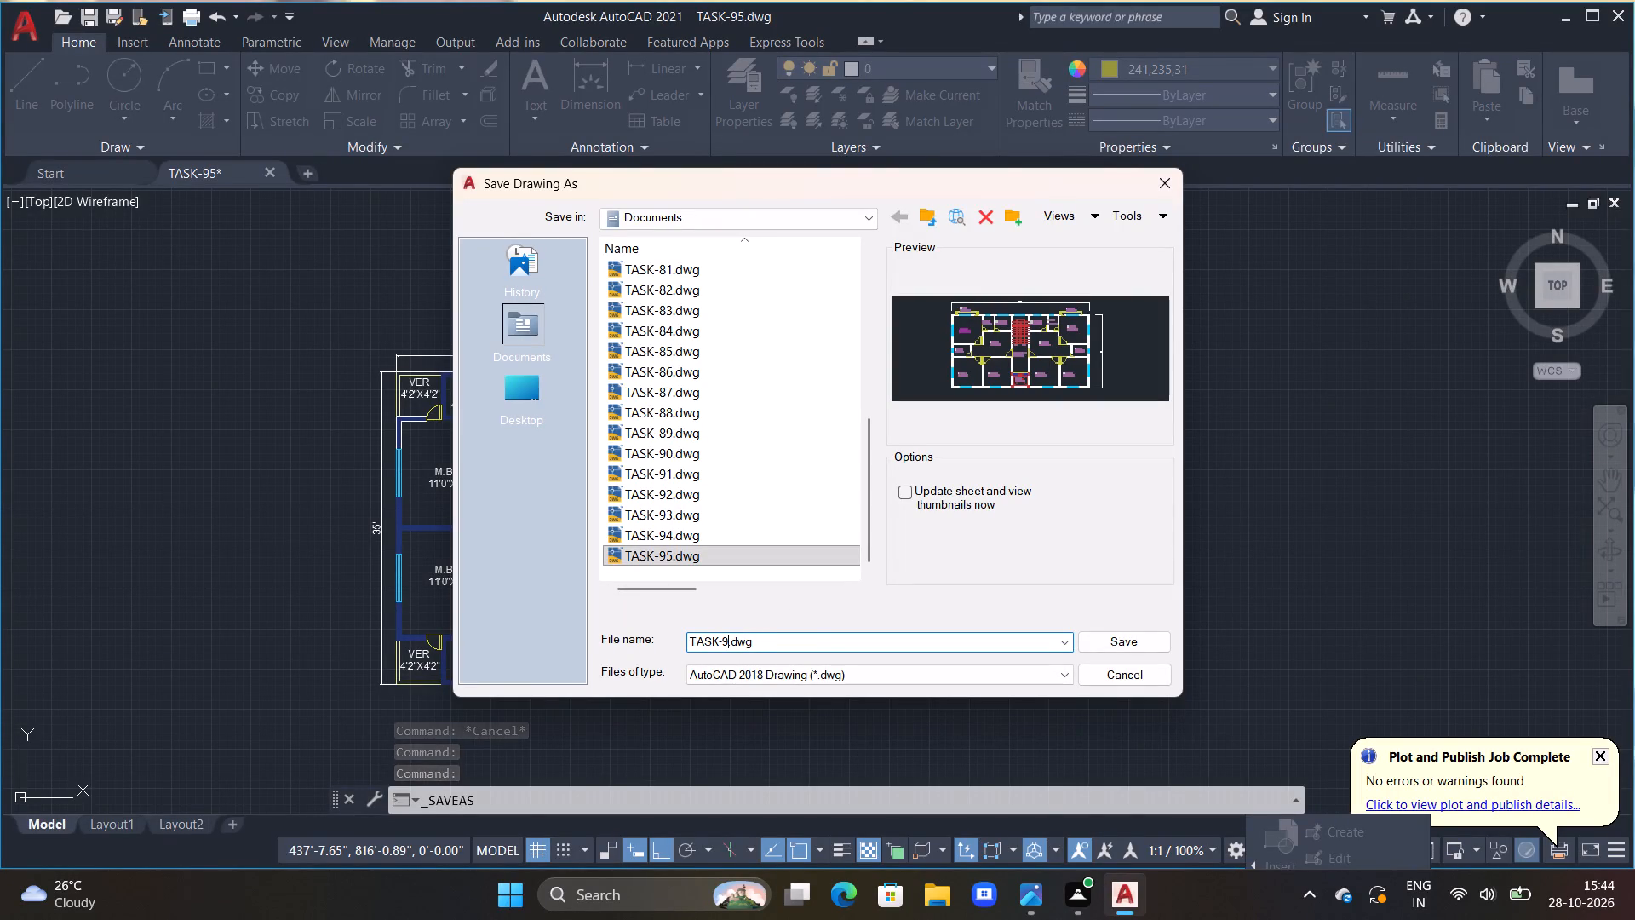
key(6)
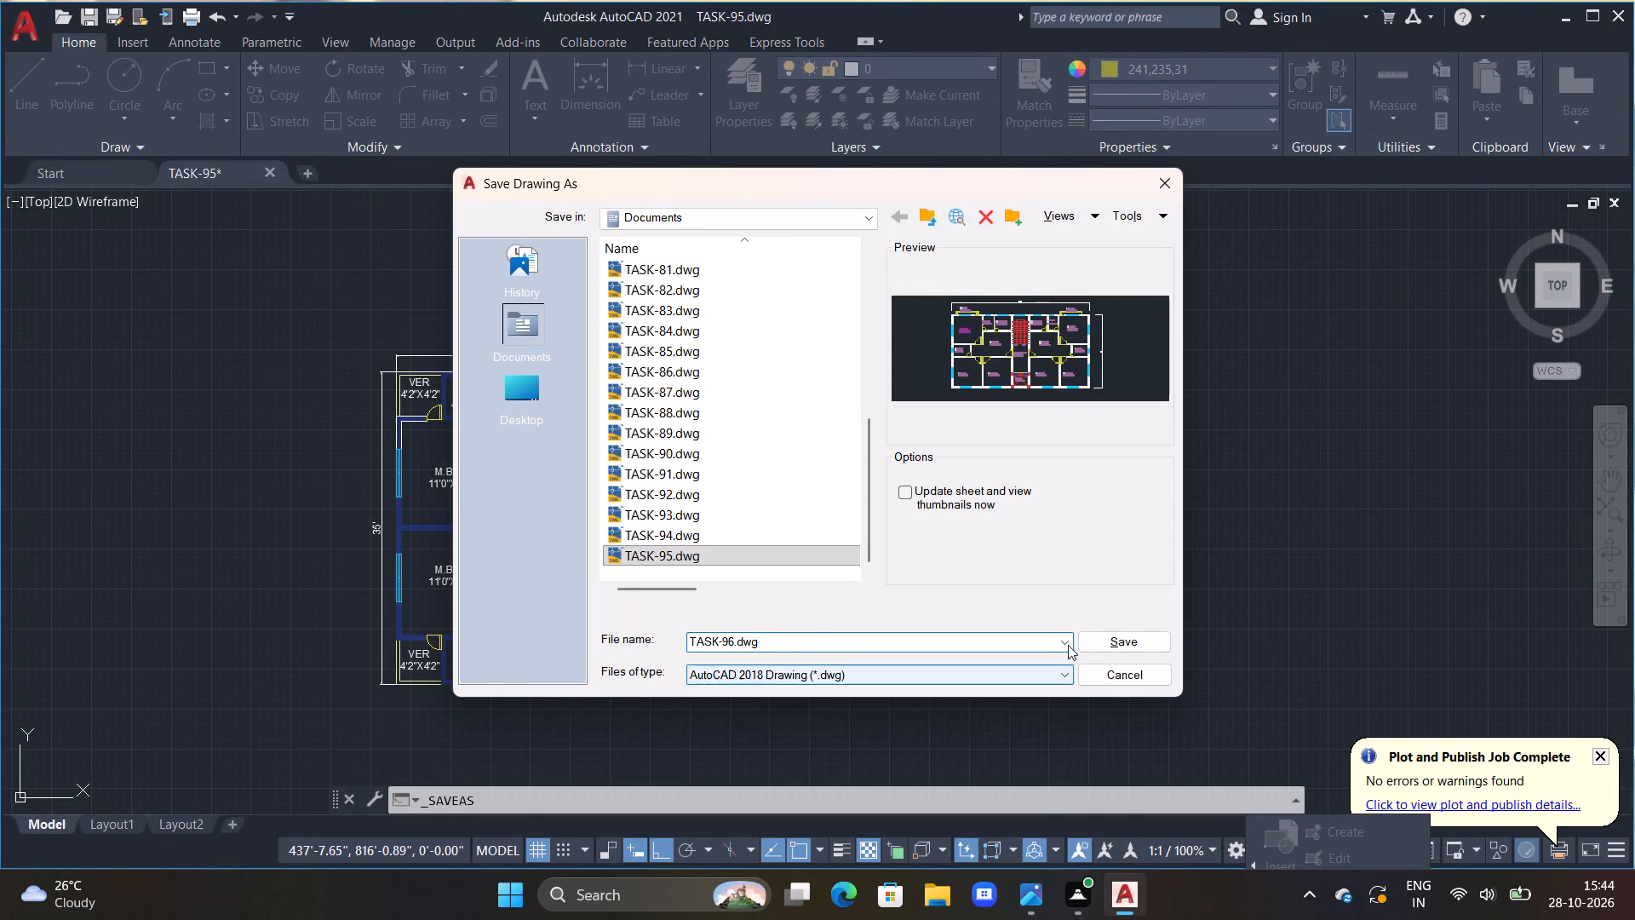
click(1156, 645)
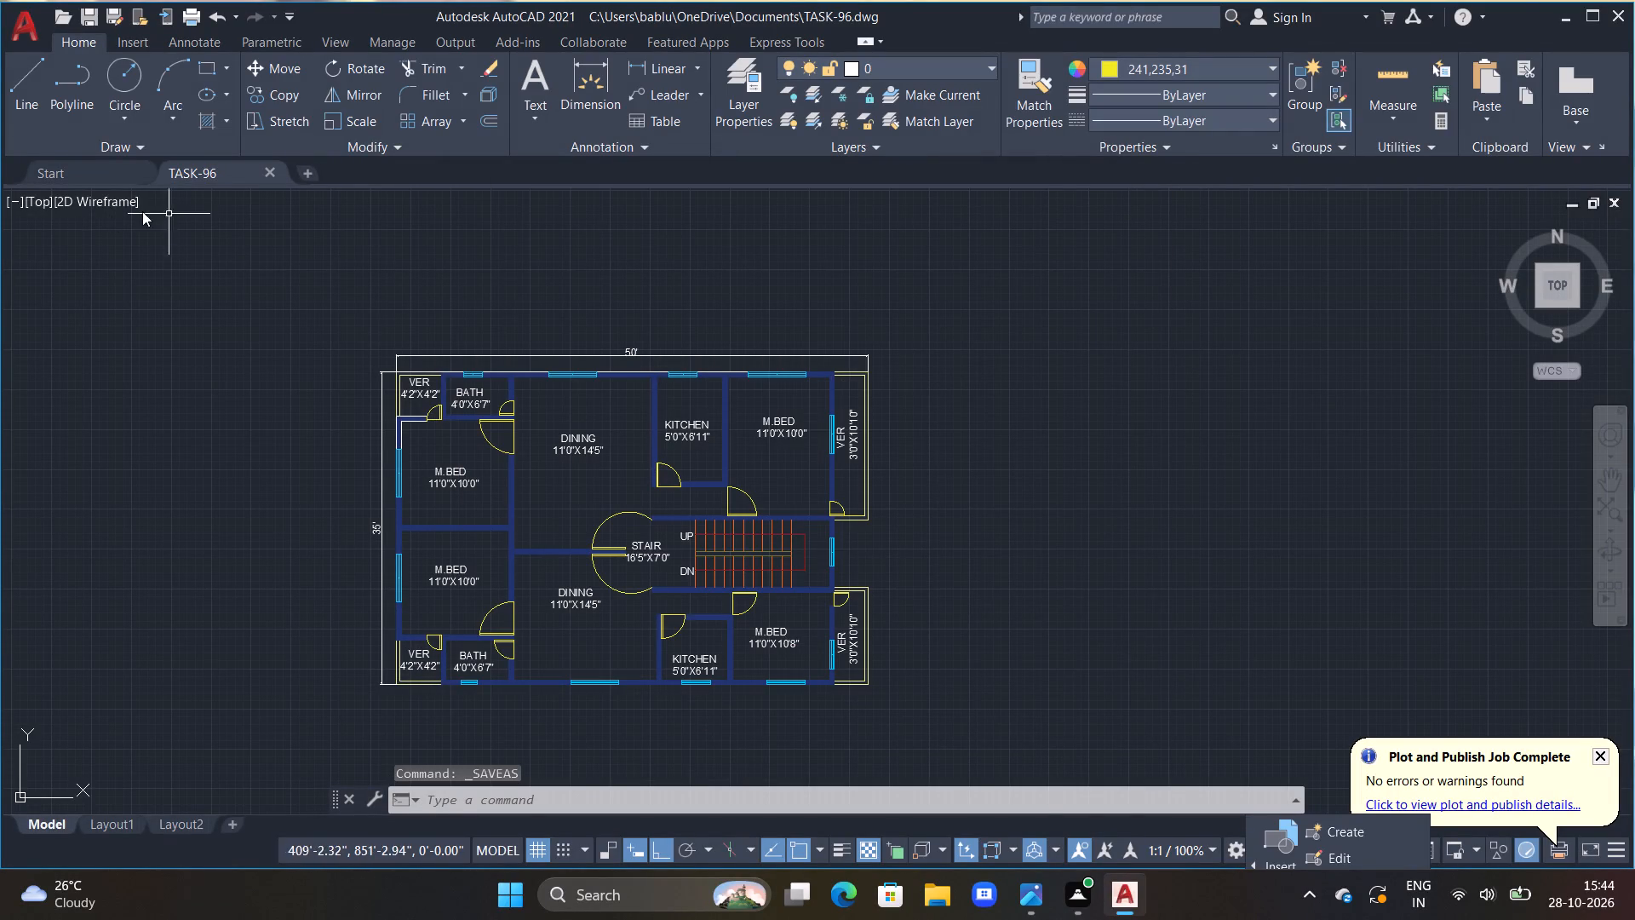
Start a plot of the model with the AutoCAD PDF (High Quality Print).pc3 plotter and inches as the scale unit.
click(26, 33)
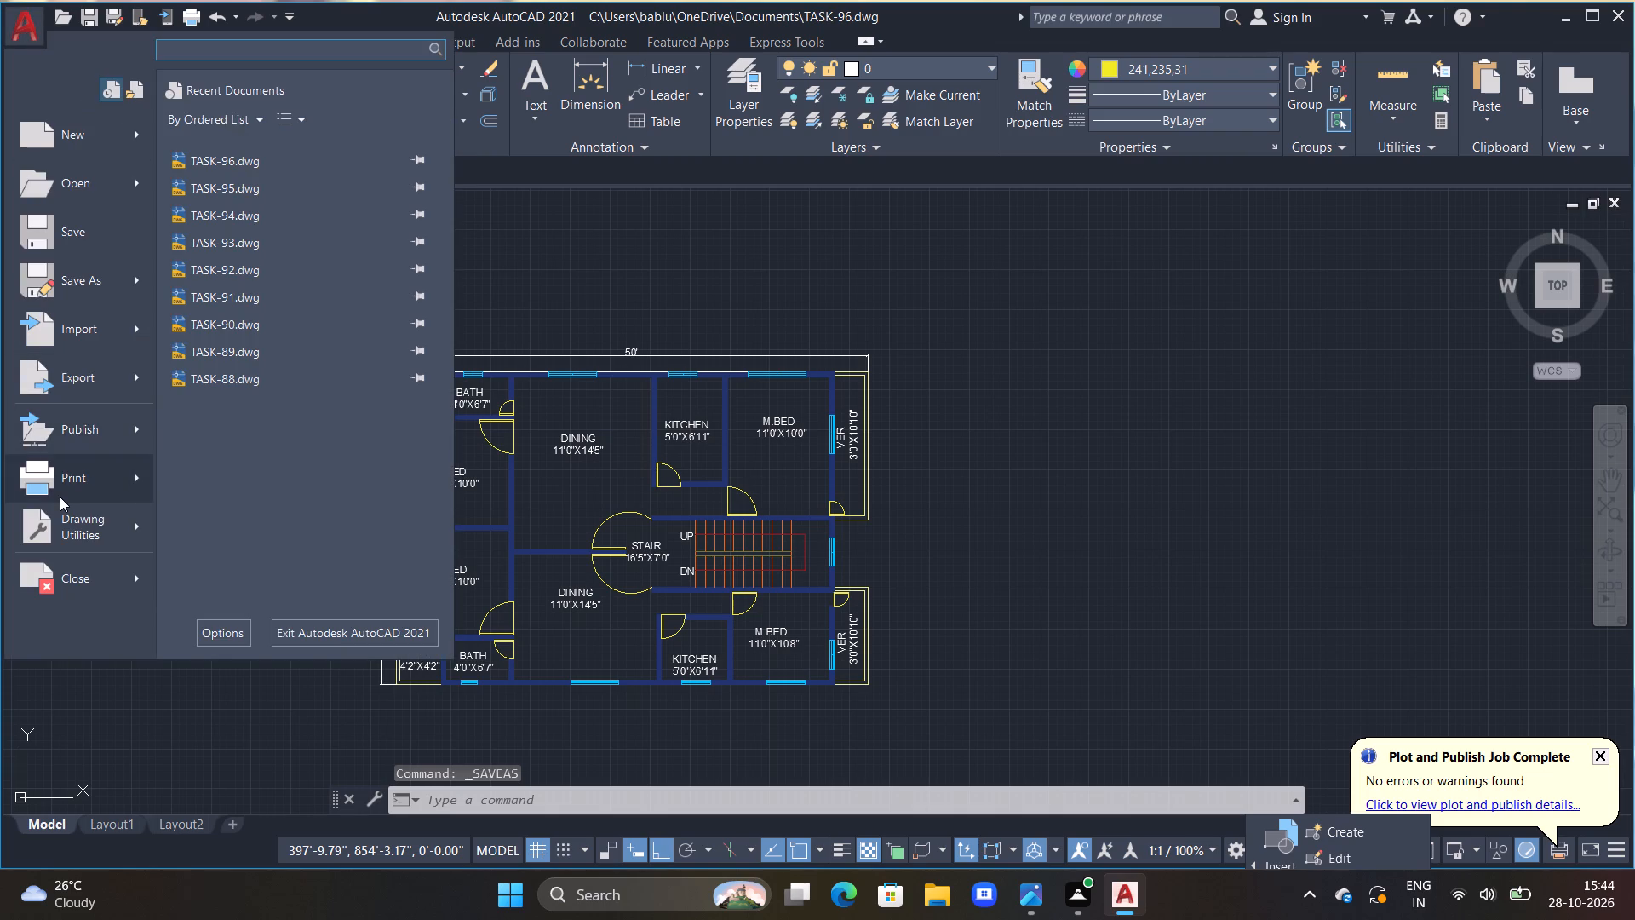
click(60, 497)
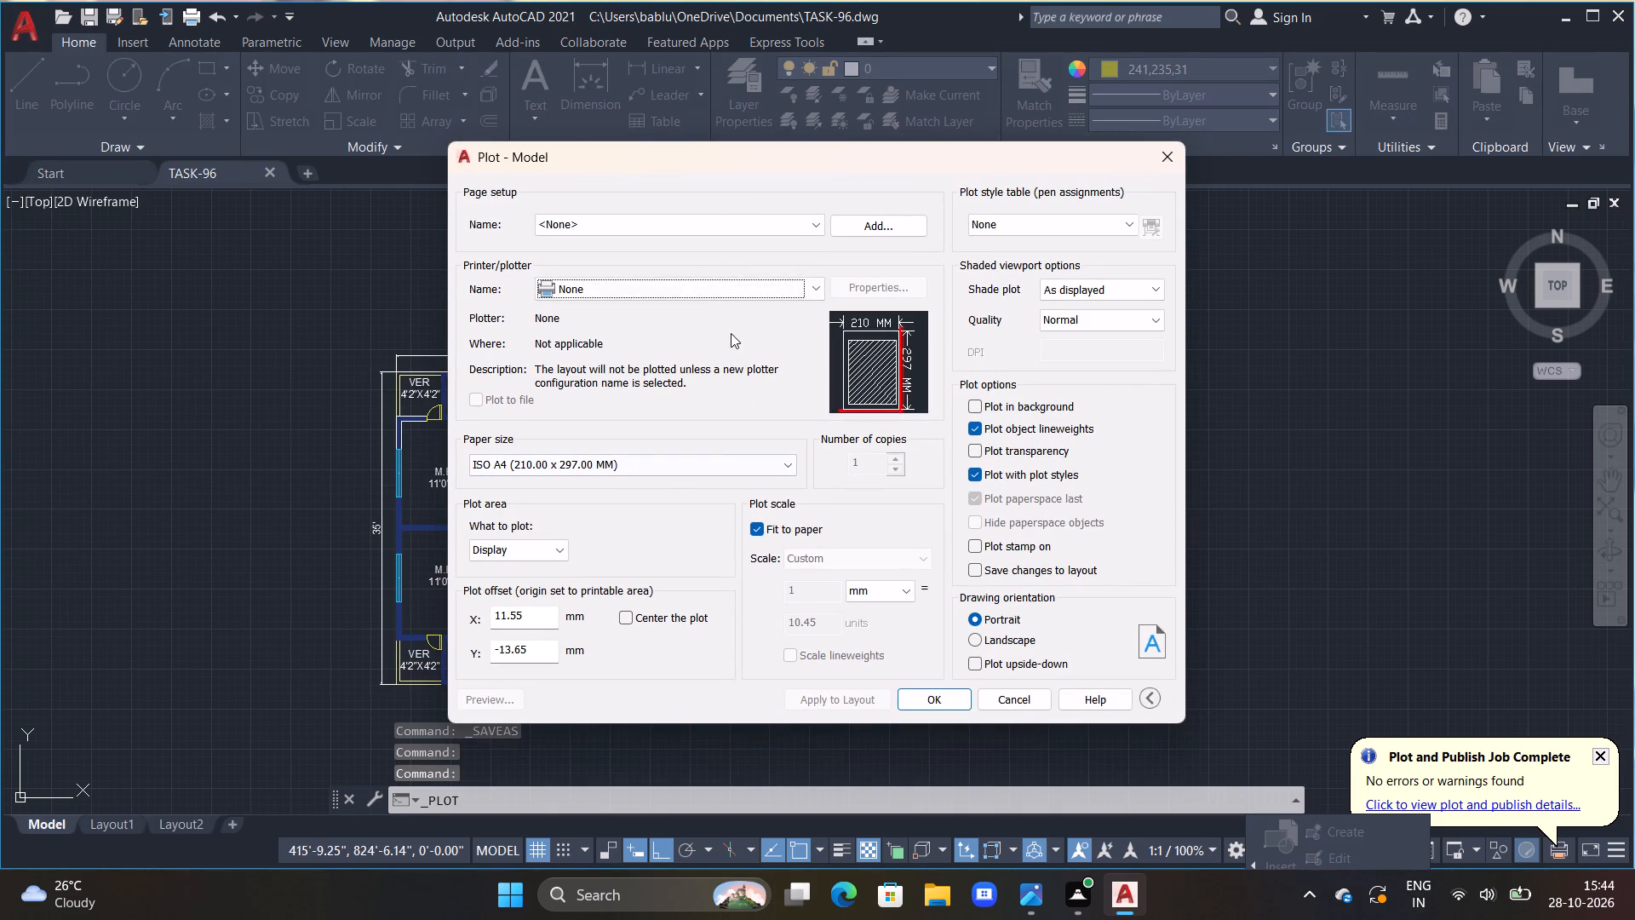
click(721, 292)
double_click(716, 408)
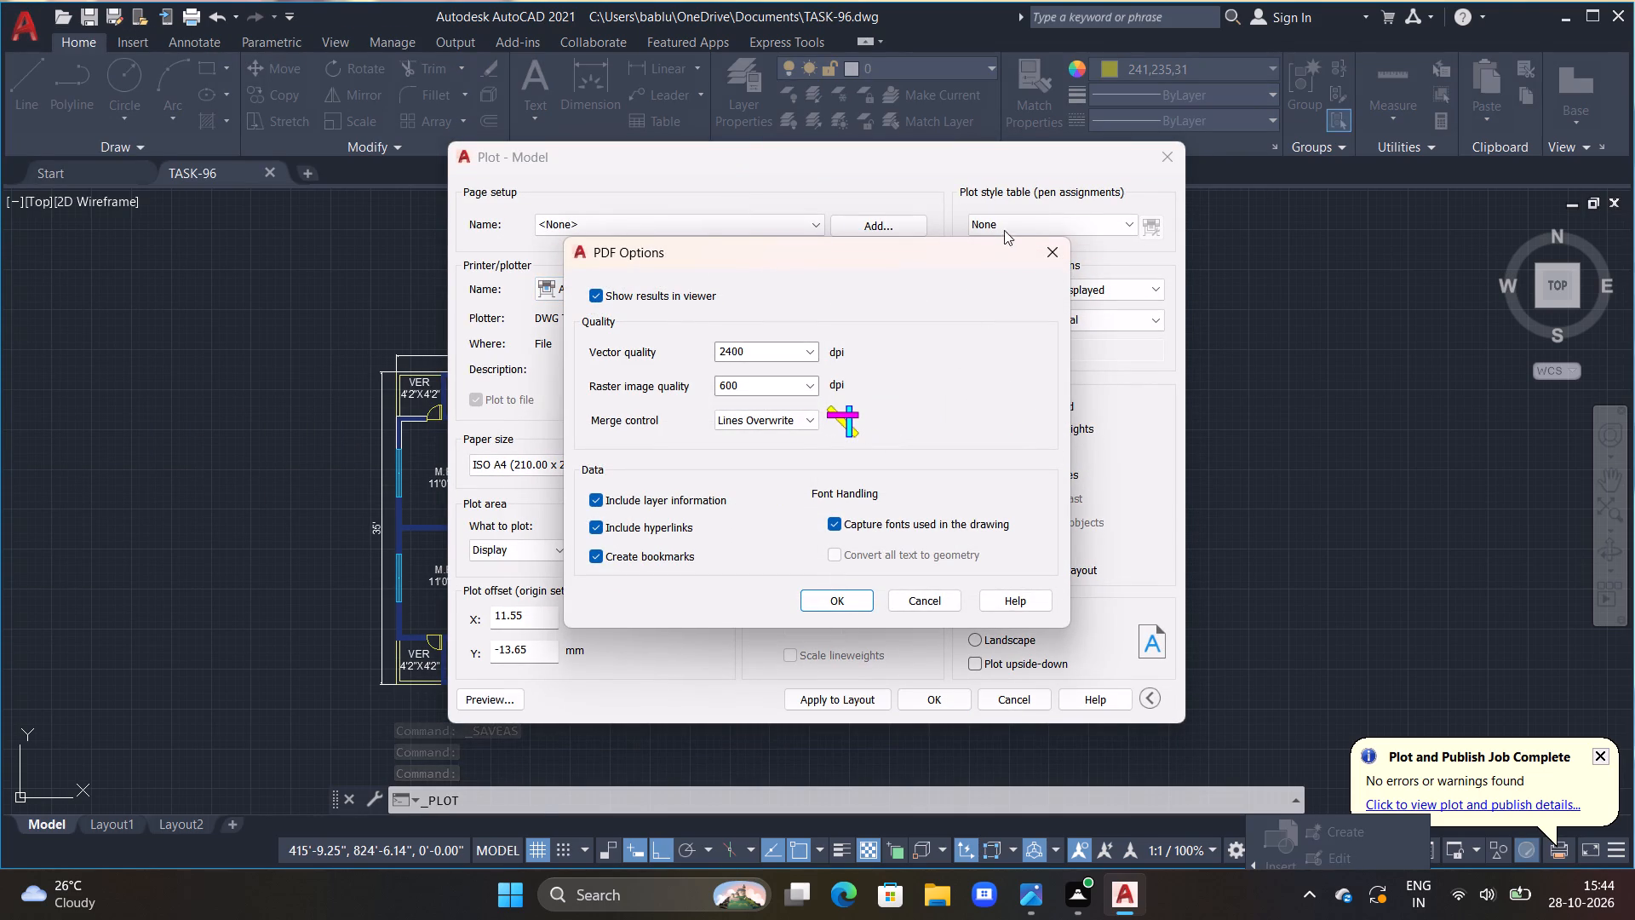
click(1037, 241)
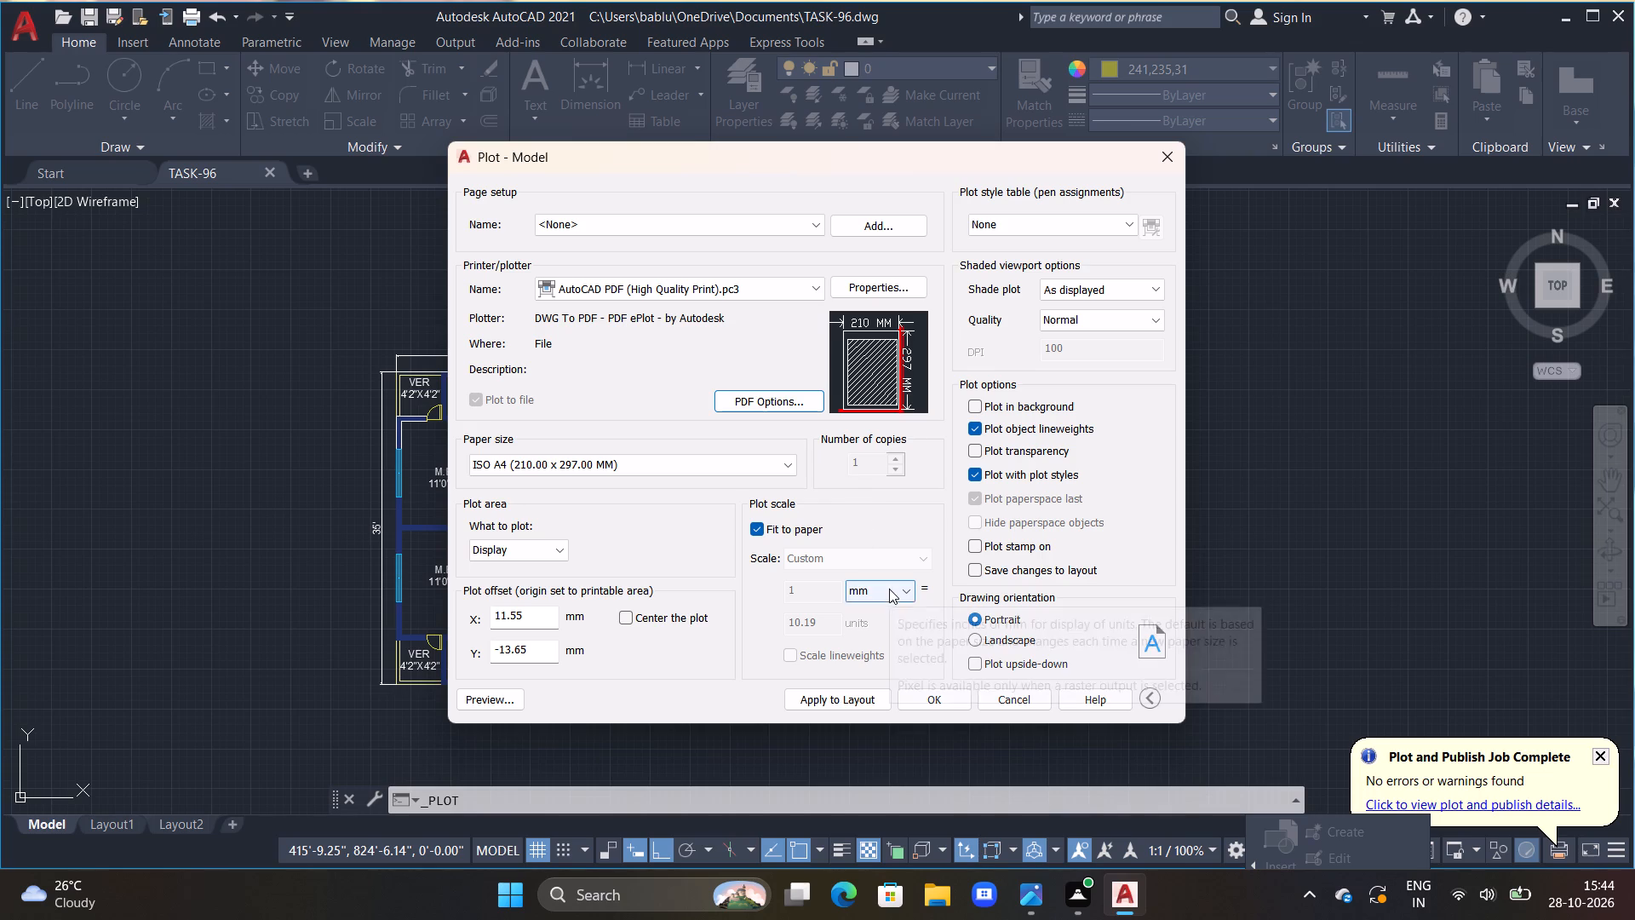
click(889, 589)
click(886, 611)
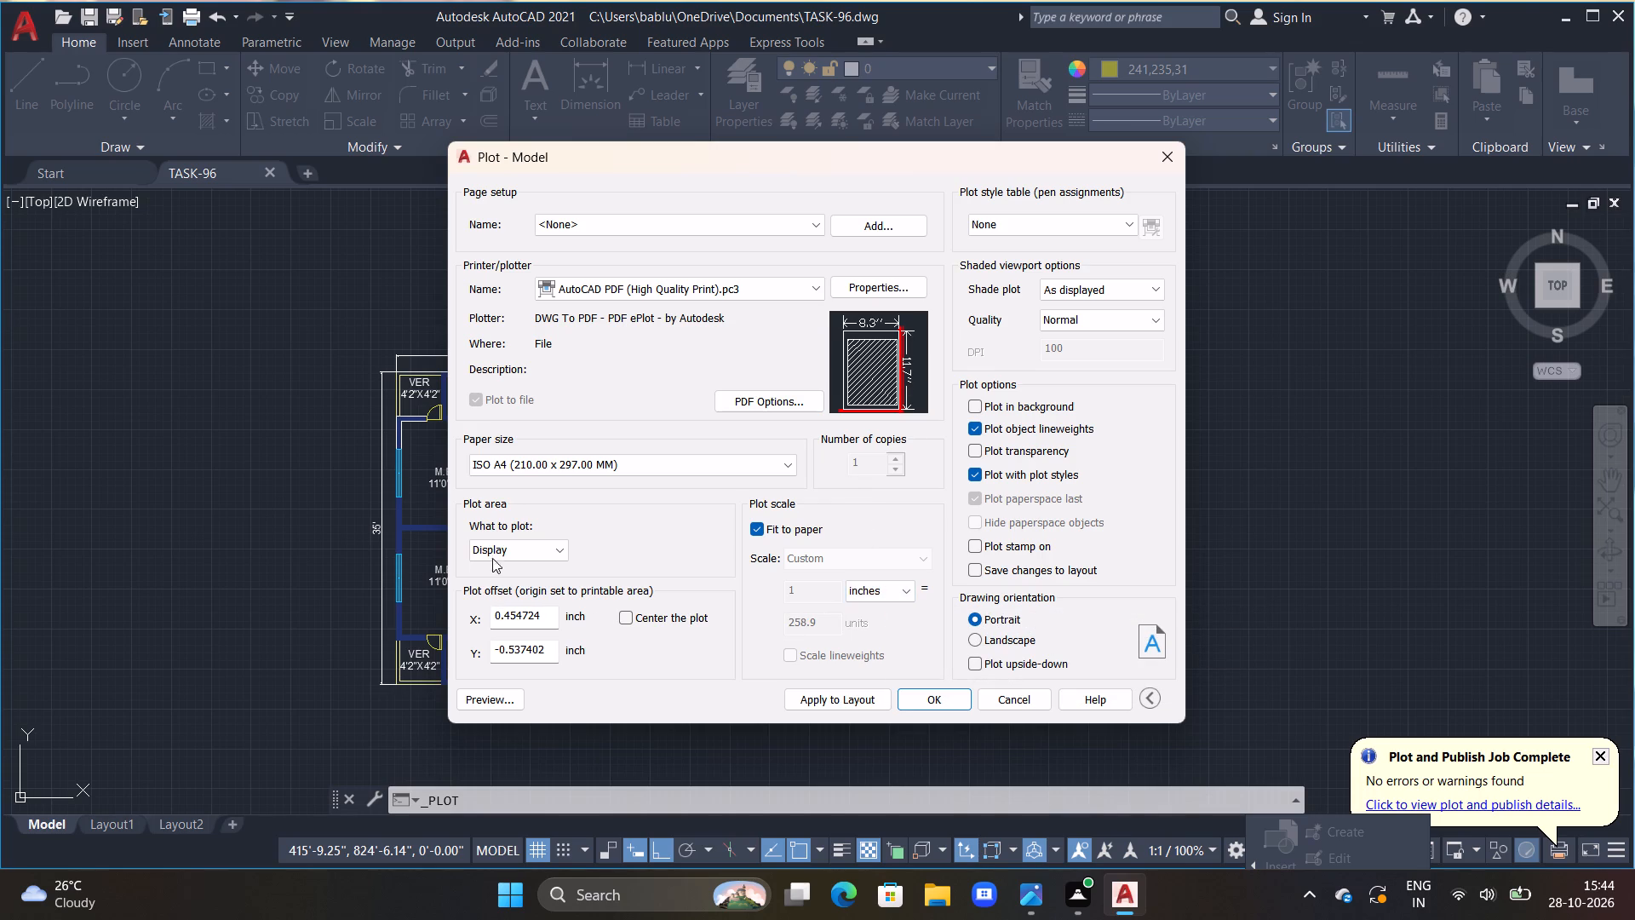
Set the plot area to a window enclosing the entire floor plan with its 50' and 35' dimensions.
click(500, 549)
click(498, 609)
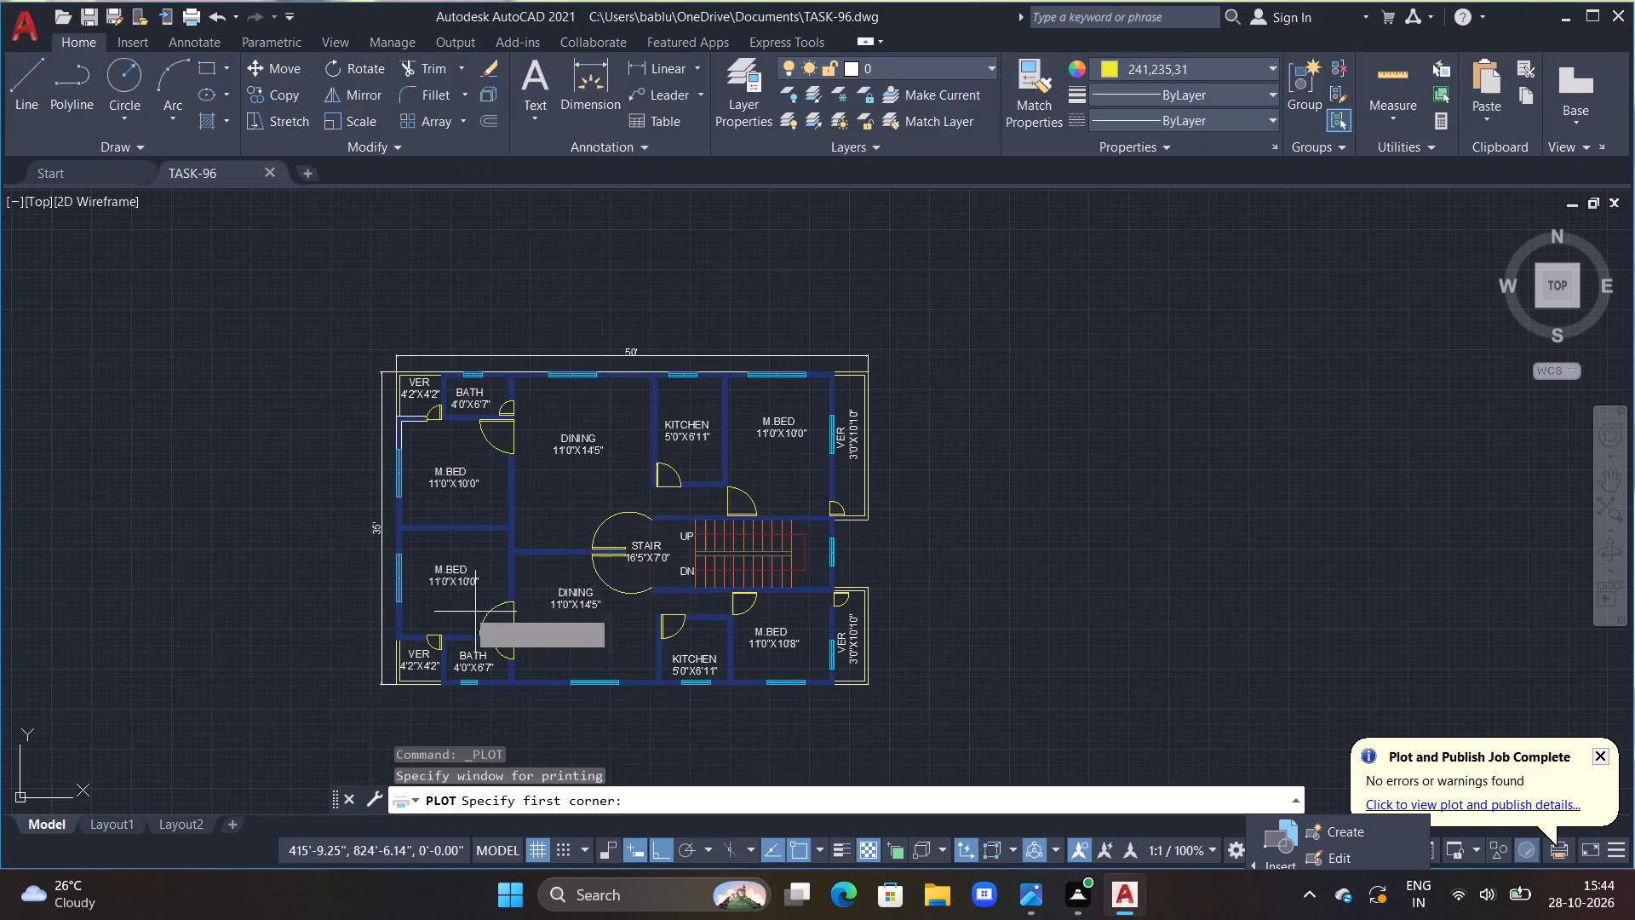
drag(278, 301, 285, 324)
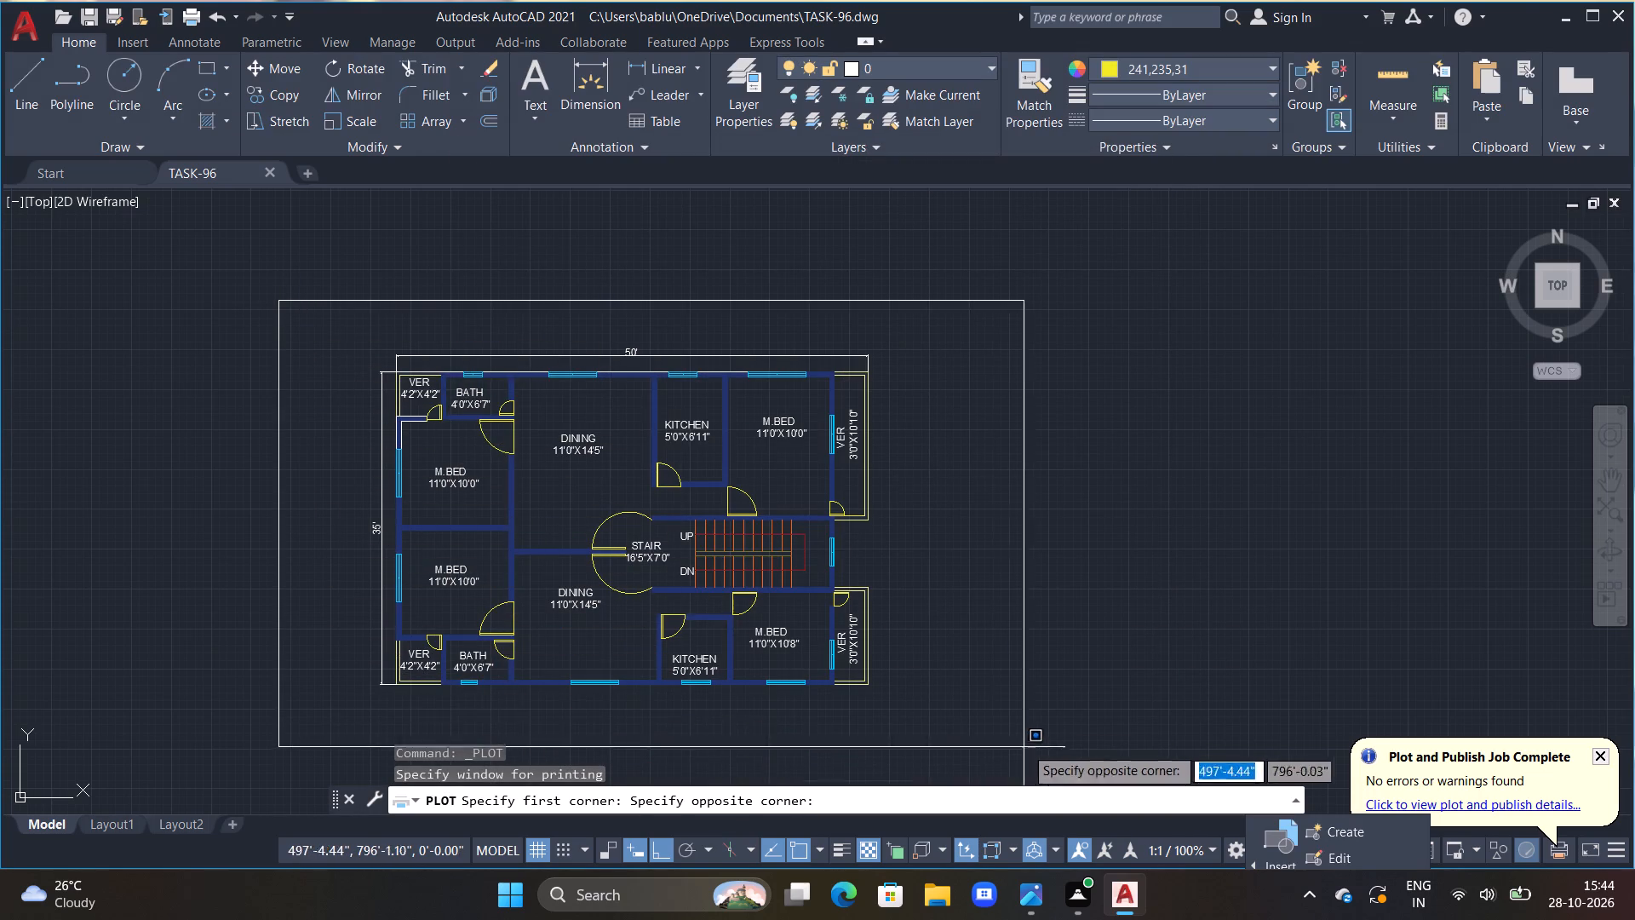
click(1024, 746)
Preview the plot and examine the floor plan on the sheet up close, then return to the plot settings.
click(489, 701)
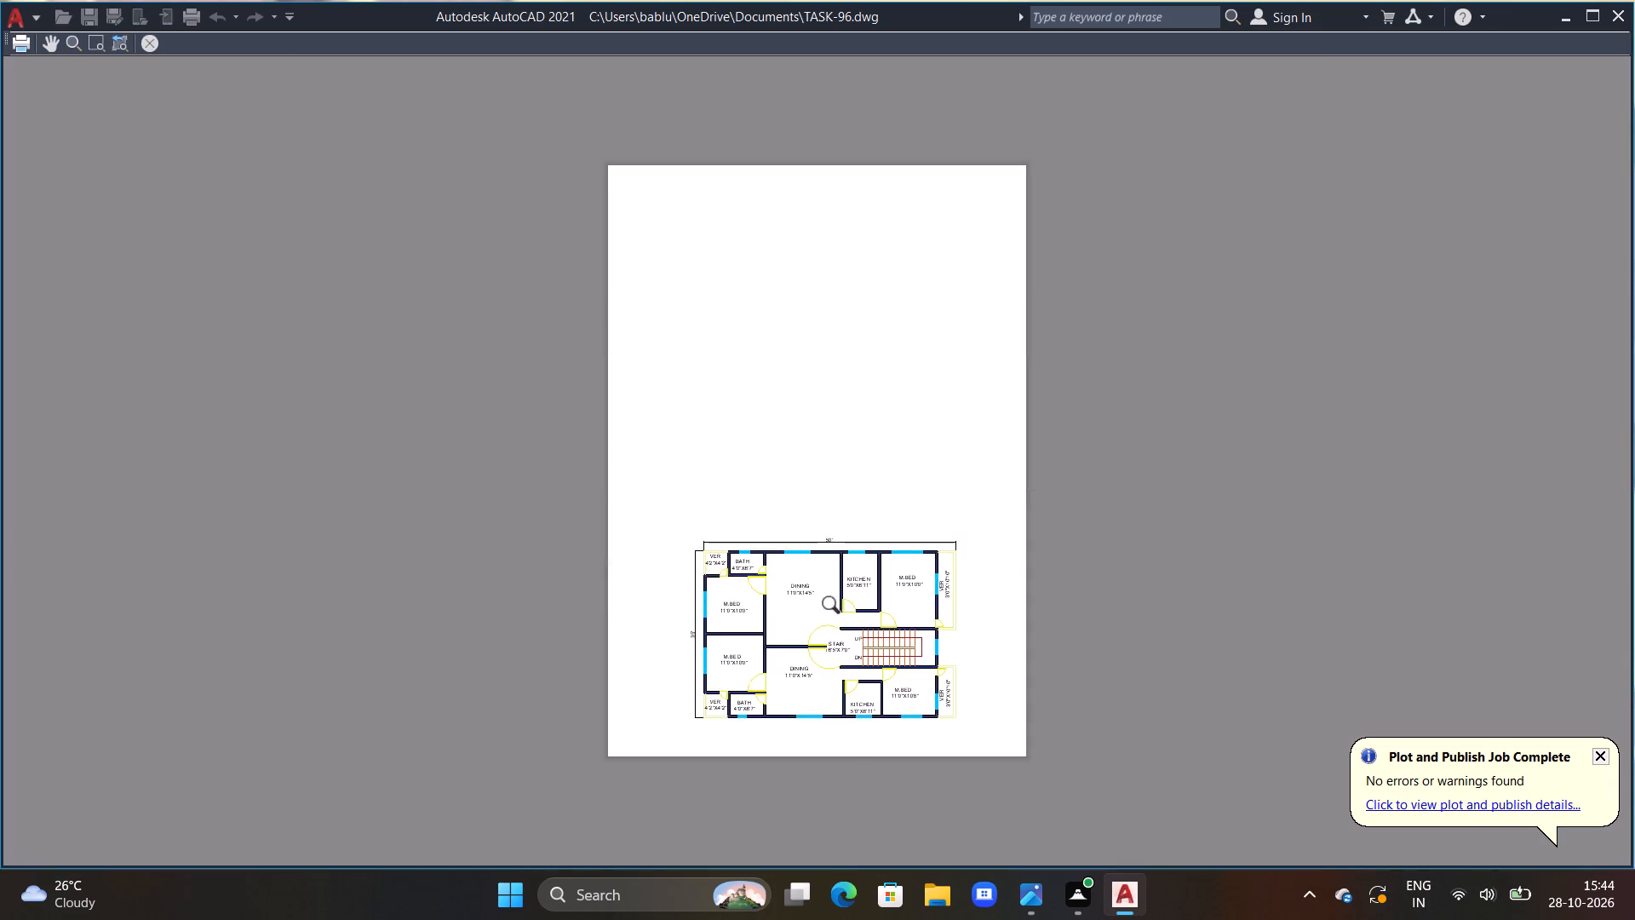
scroll(836, 607, up, 2)
middle_drag(859, 626, 614, 238)
middle_drag(711, 506, 760, 573)
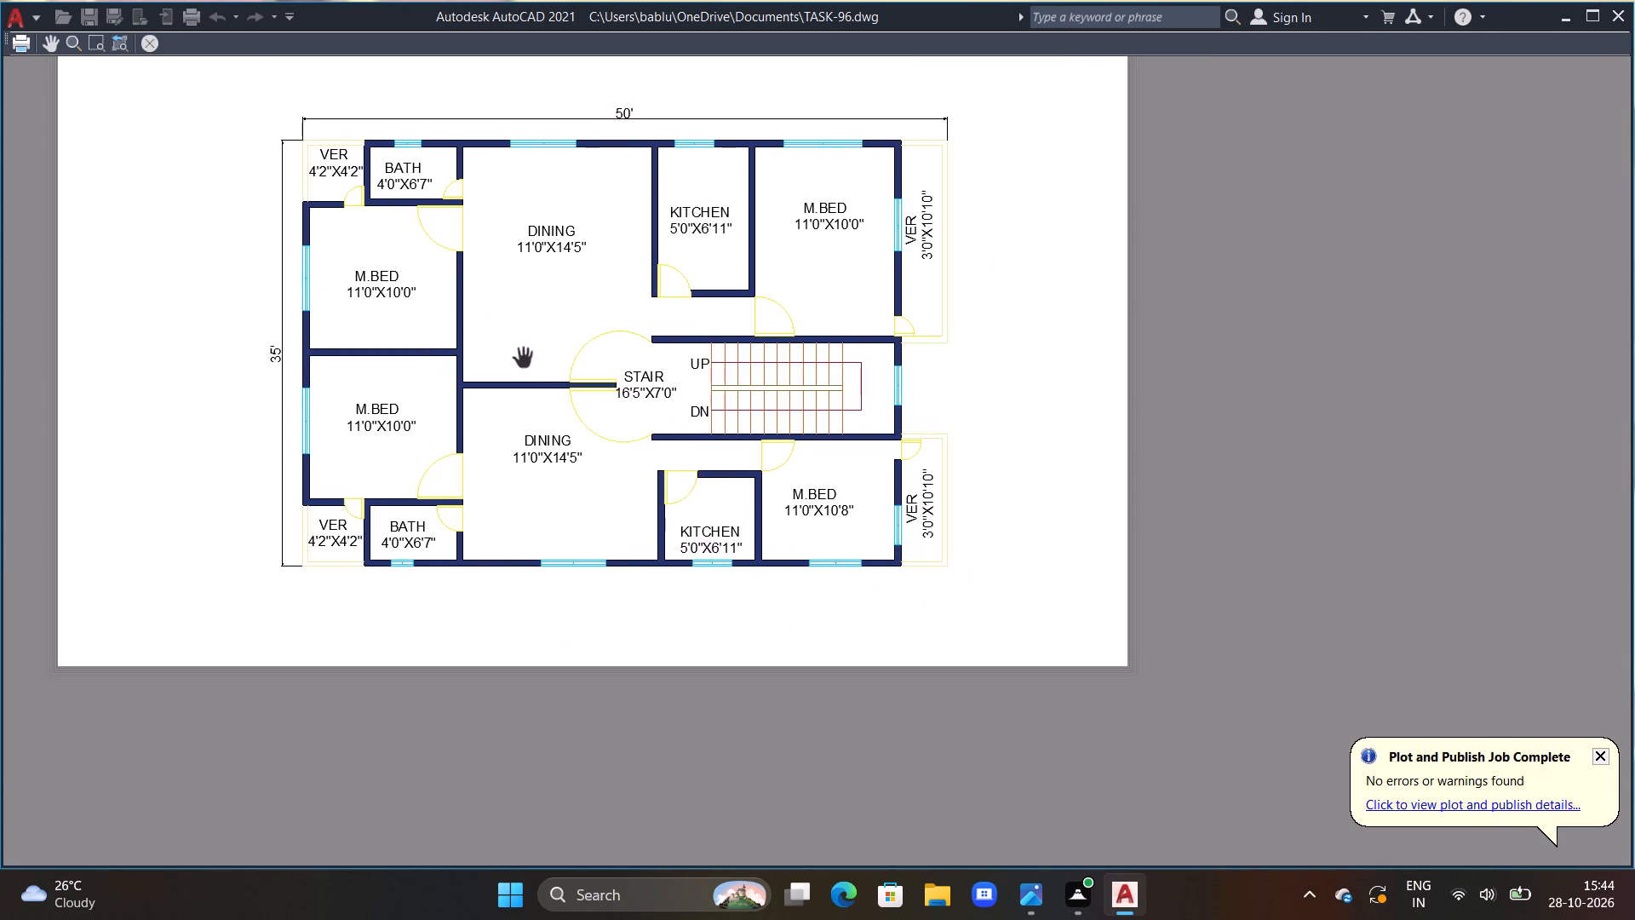
scroll(496, 313, up, 1)
middle_drag(452, 286, 536, 431)
scroll(536, 431, up, 1)
scroll(536, 431, down, 2)
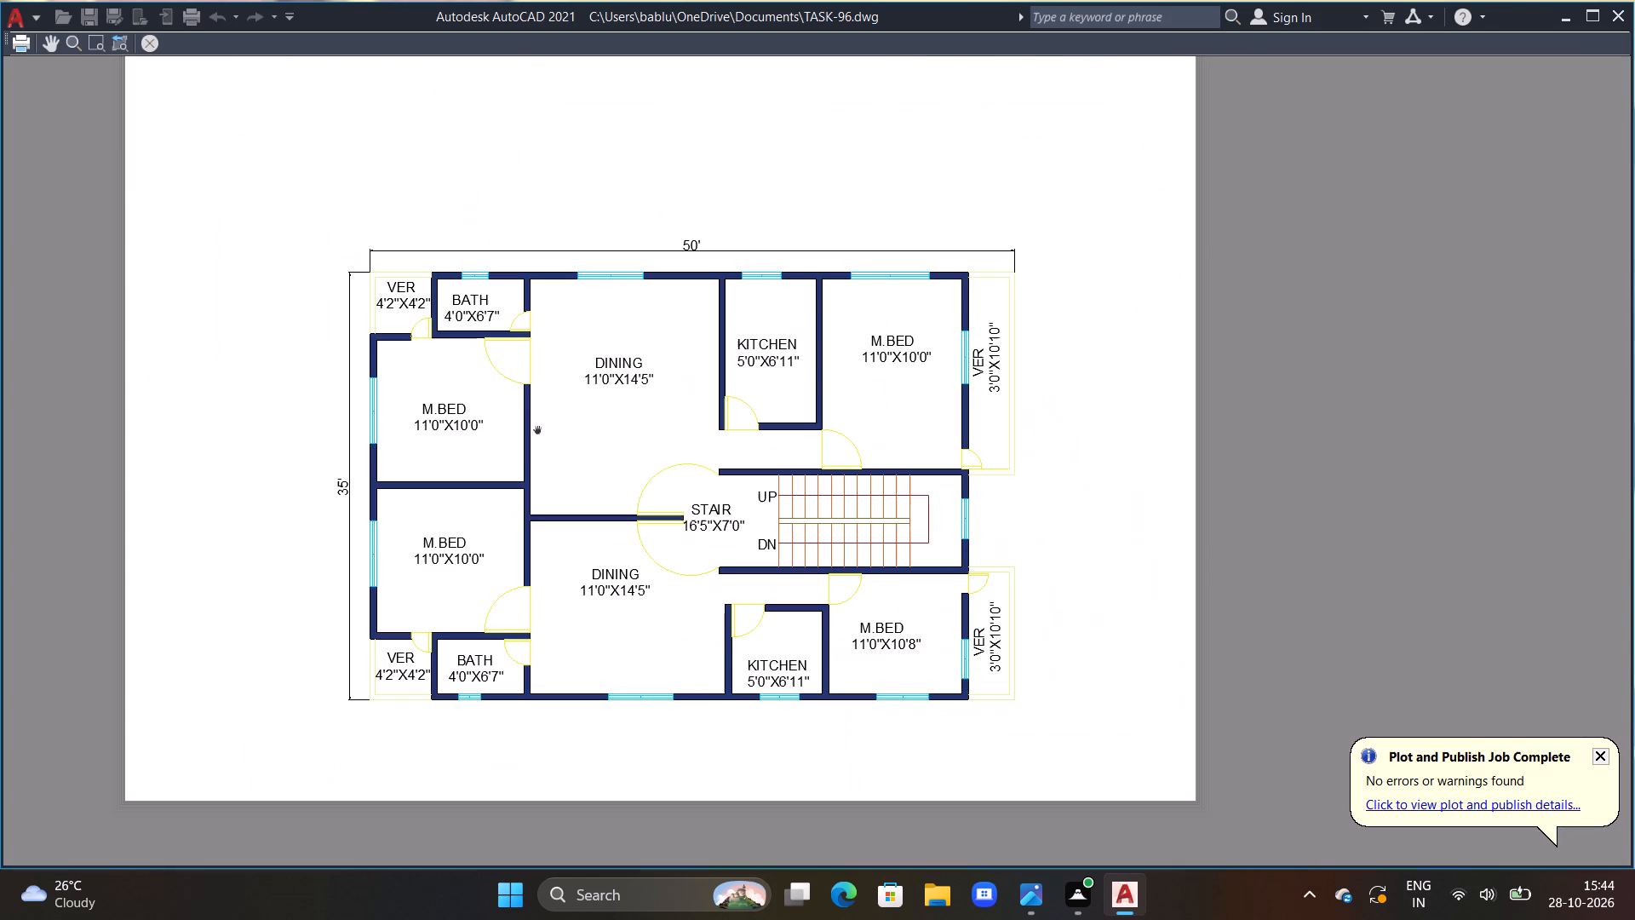
click(150, 49)
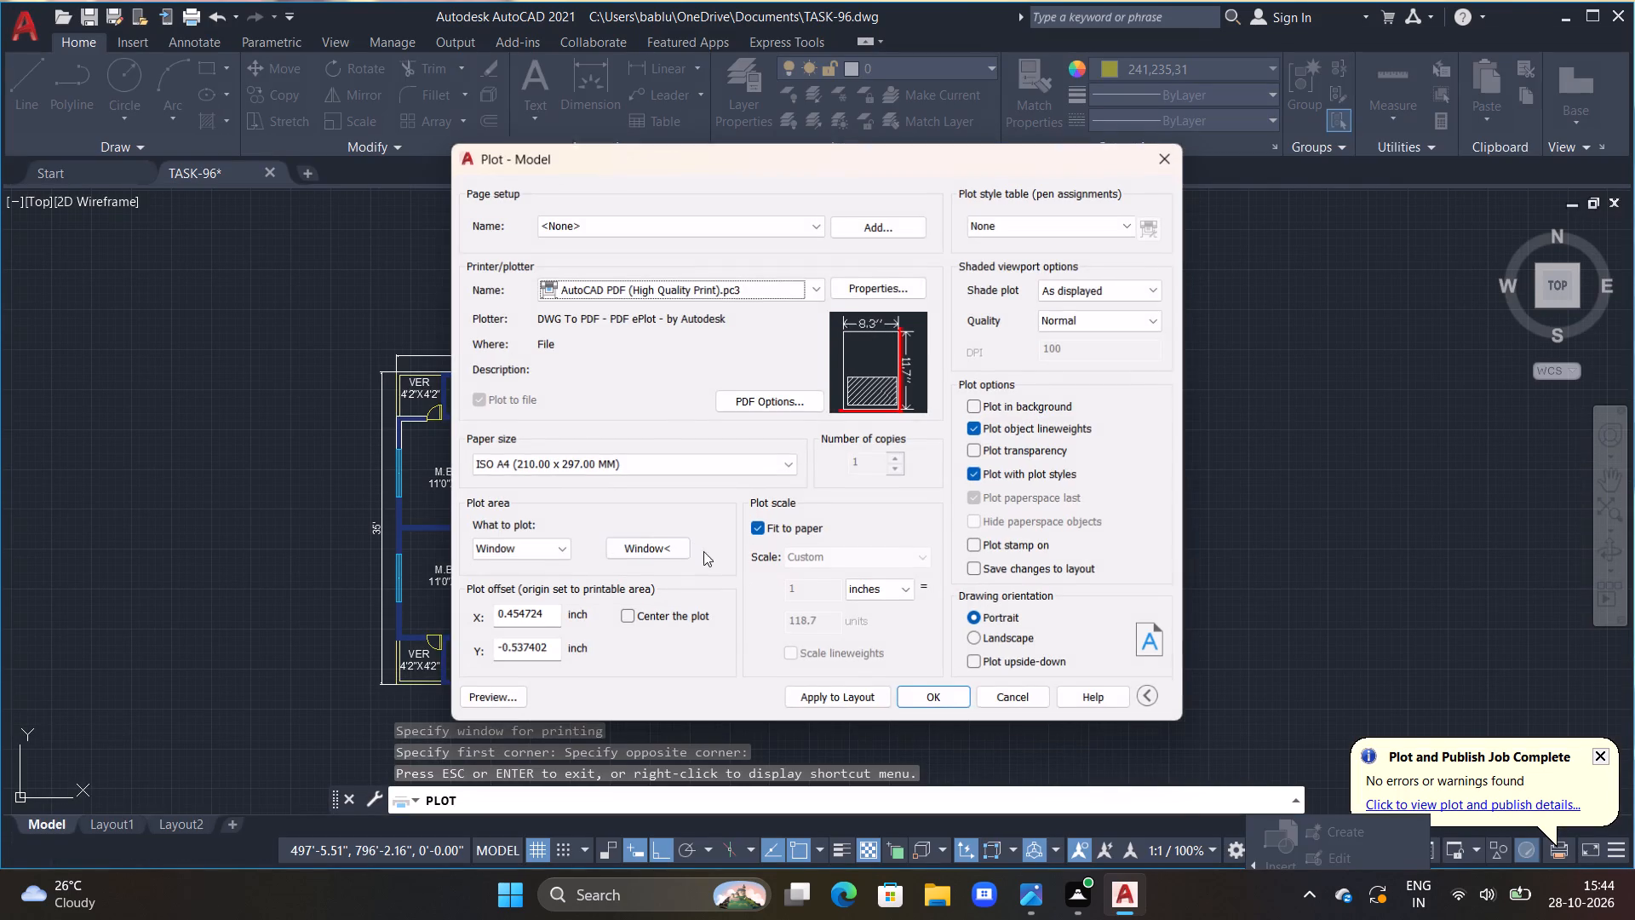
Plot the floor plan to TASK-96-Model.pdf in Documents, look over the PDF page and close it.
click(932, 699)
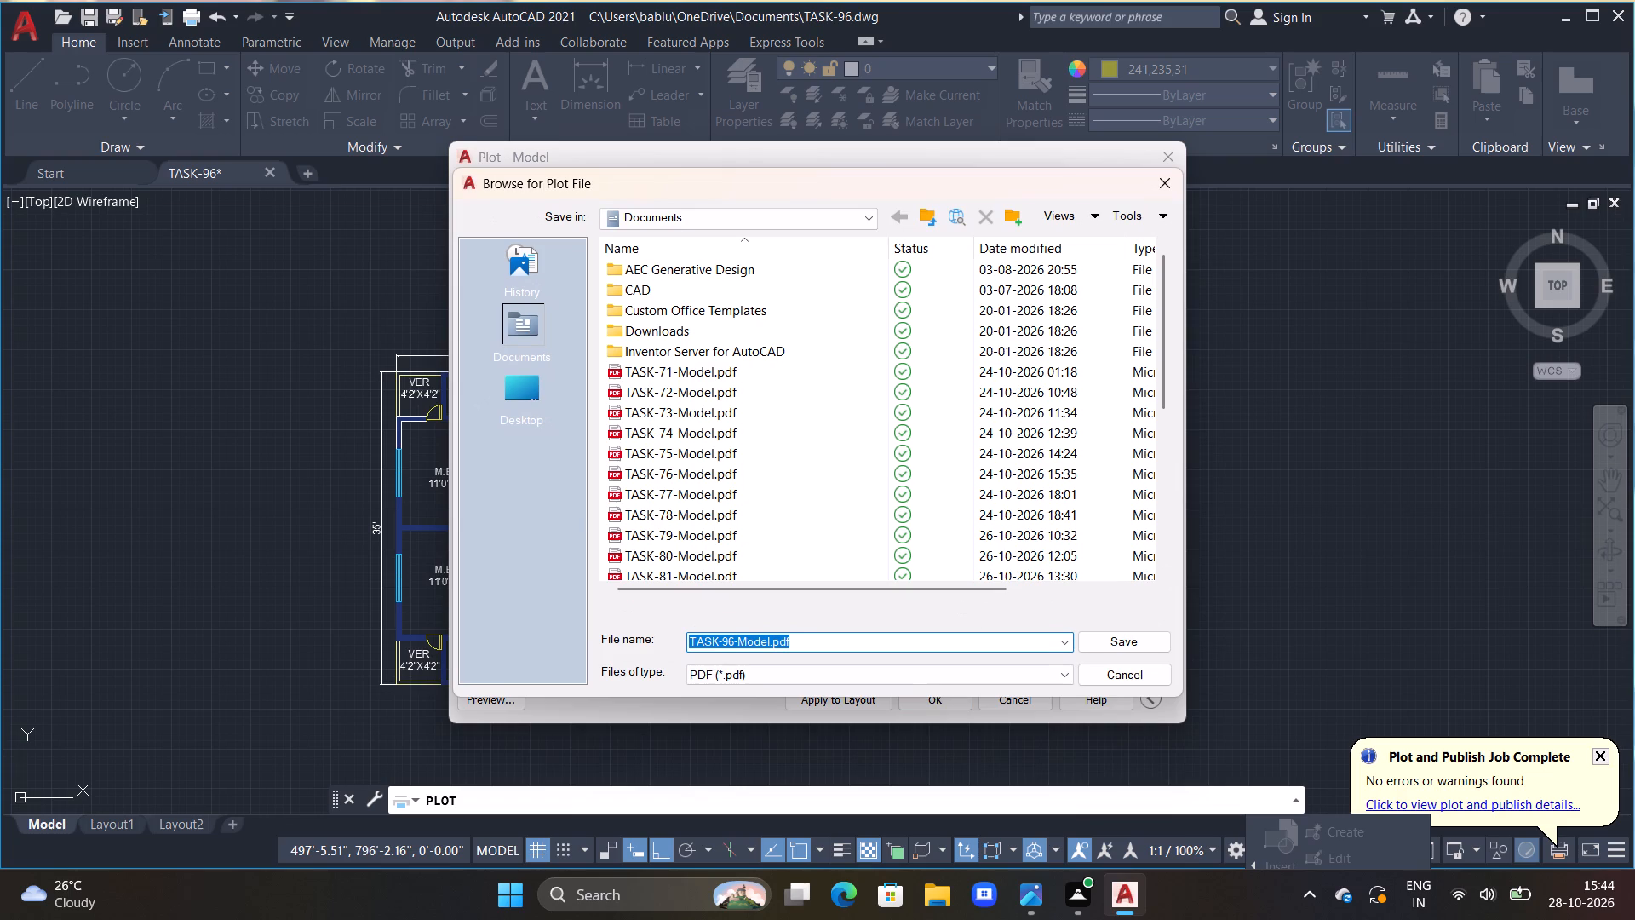
click(1131, 640)
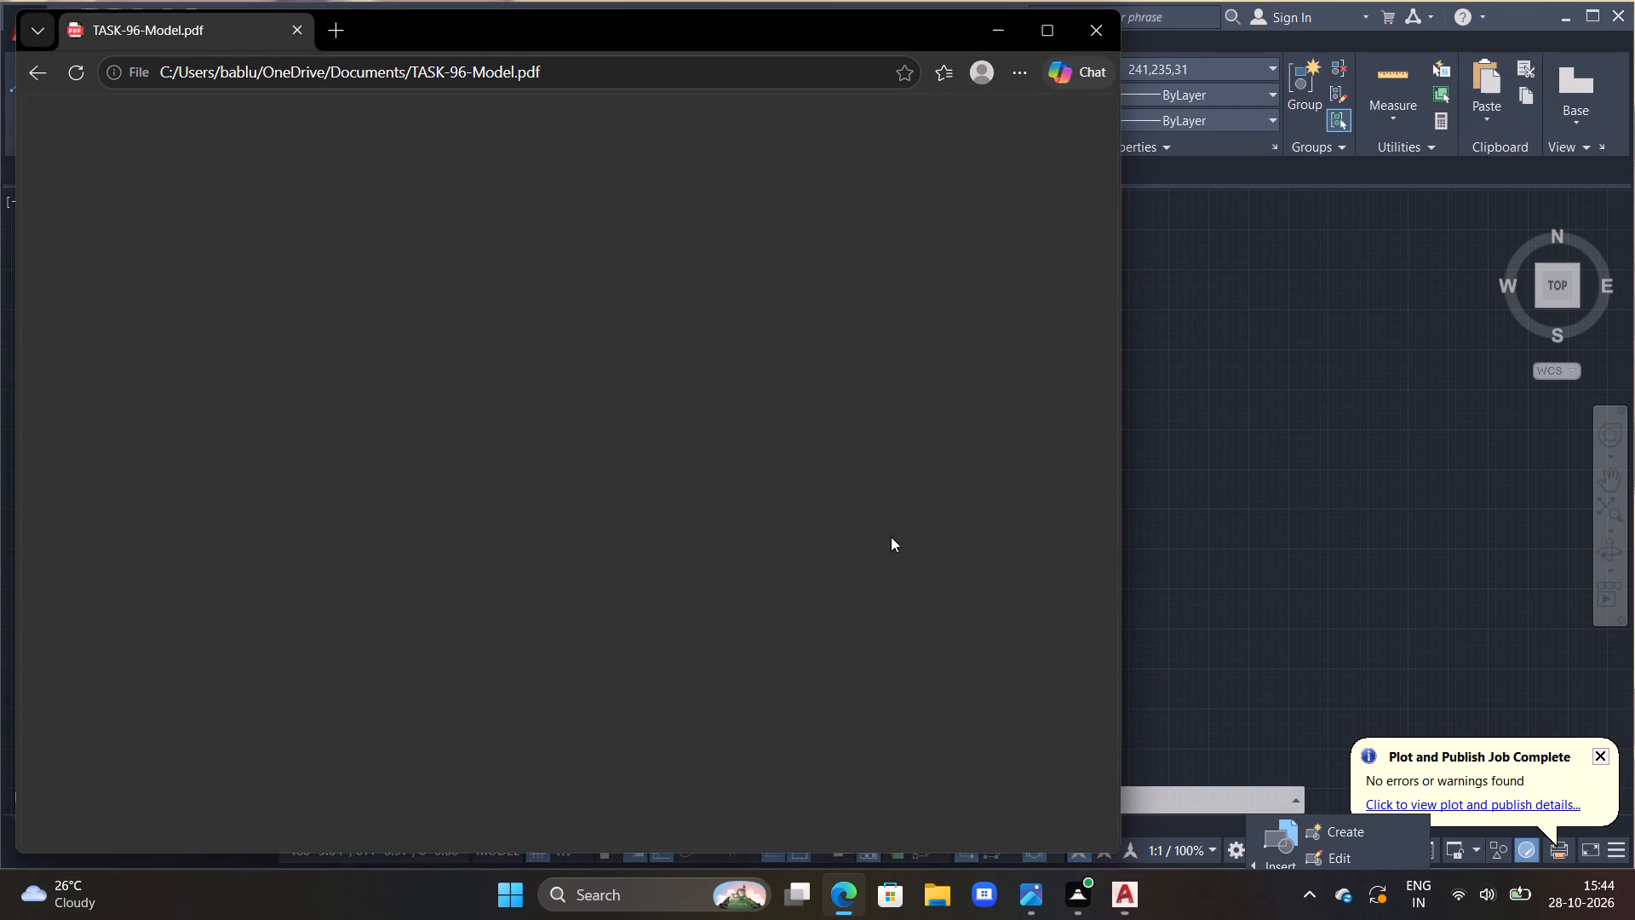
scroll(815, 592, down, 3)
scroll(608, 518, down, 4)
scroll(657, 428, down, 4)
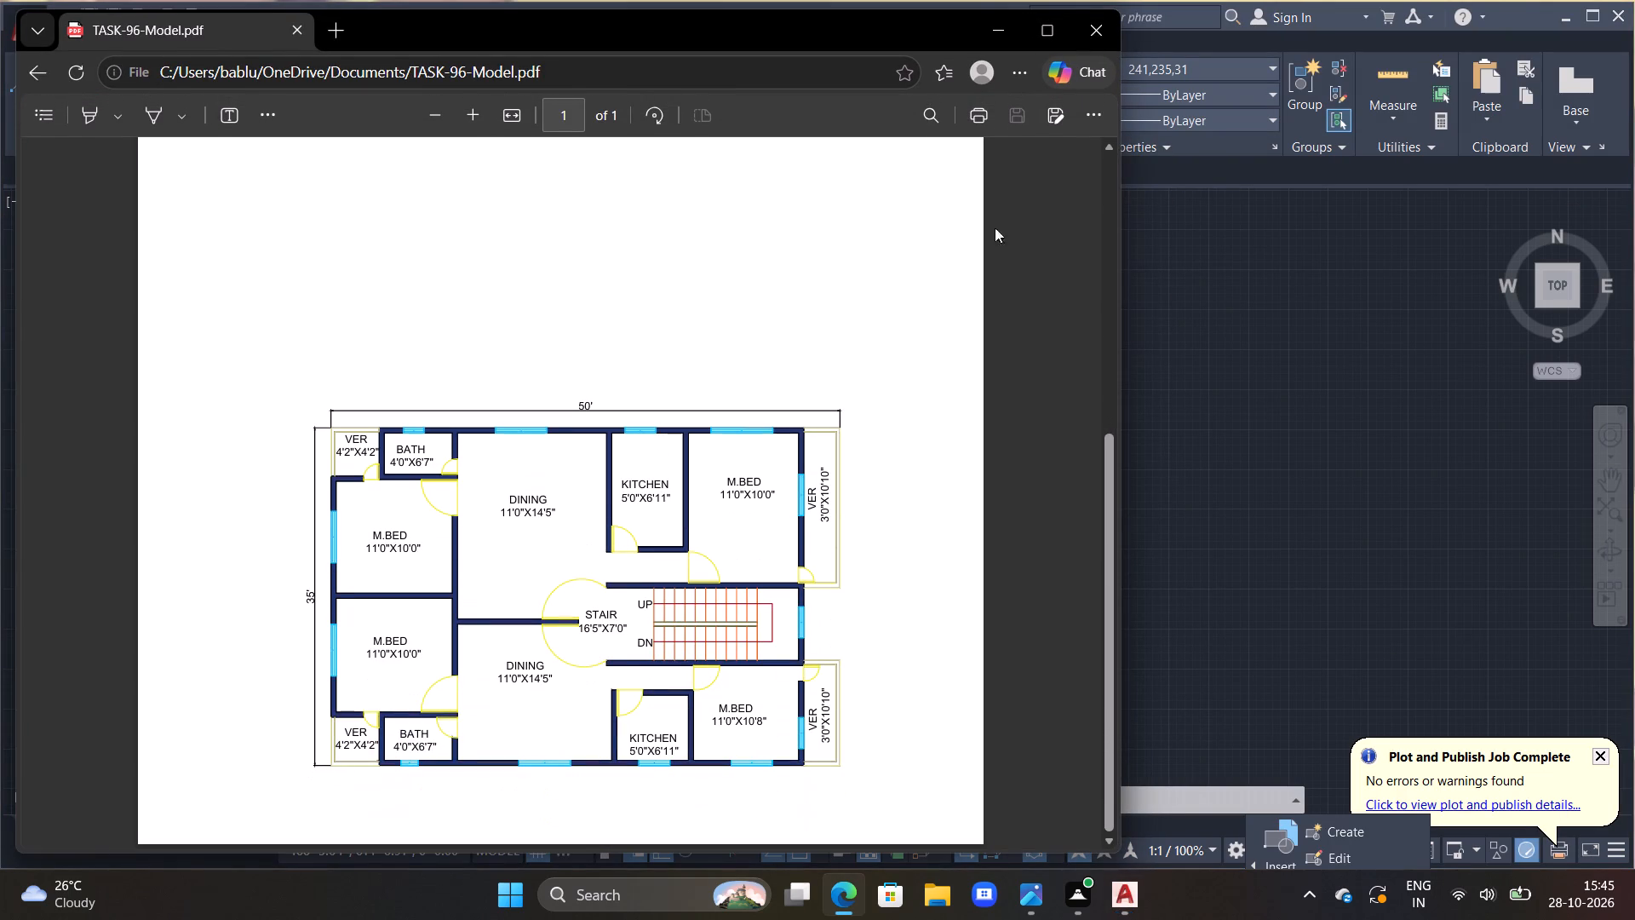
click(1093, 23)
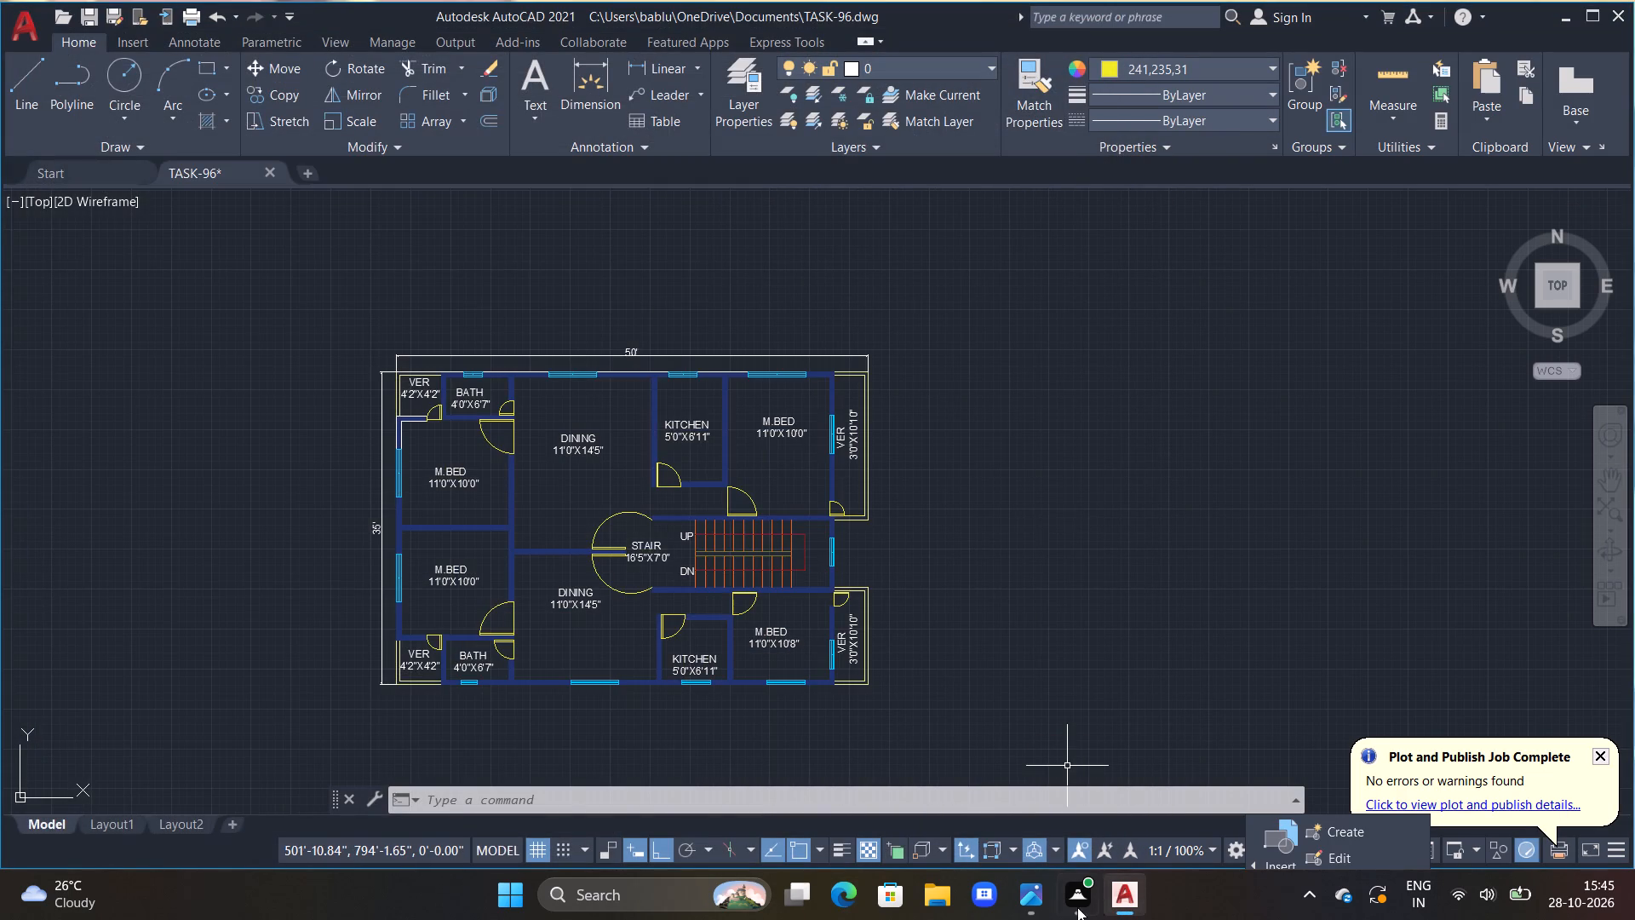